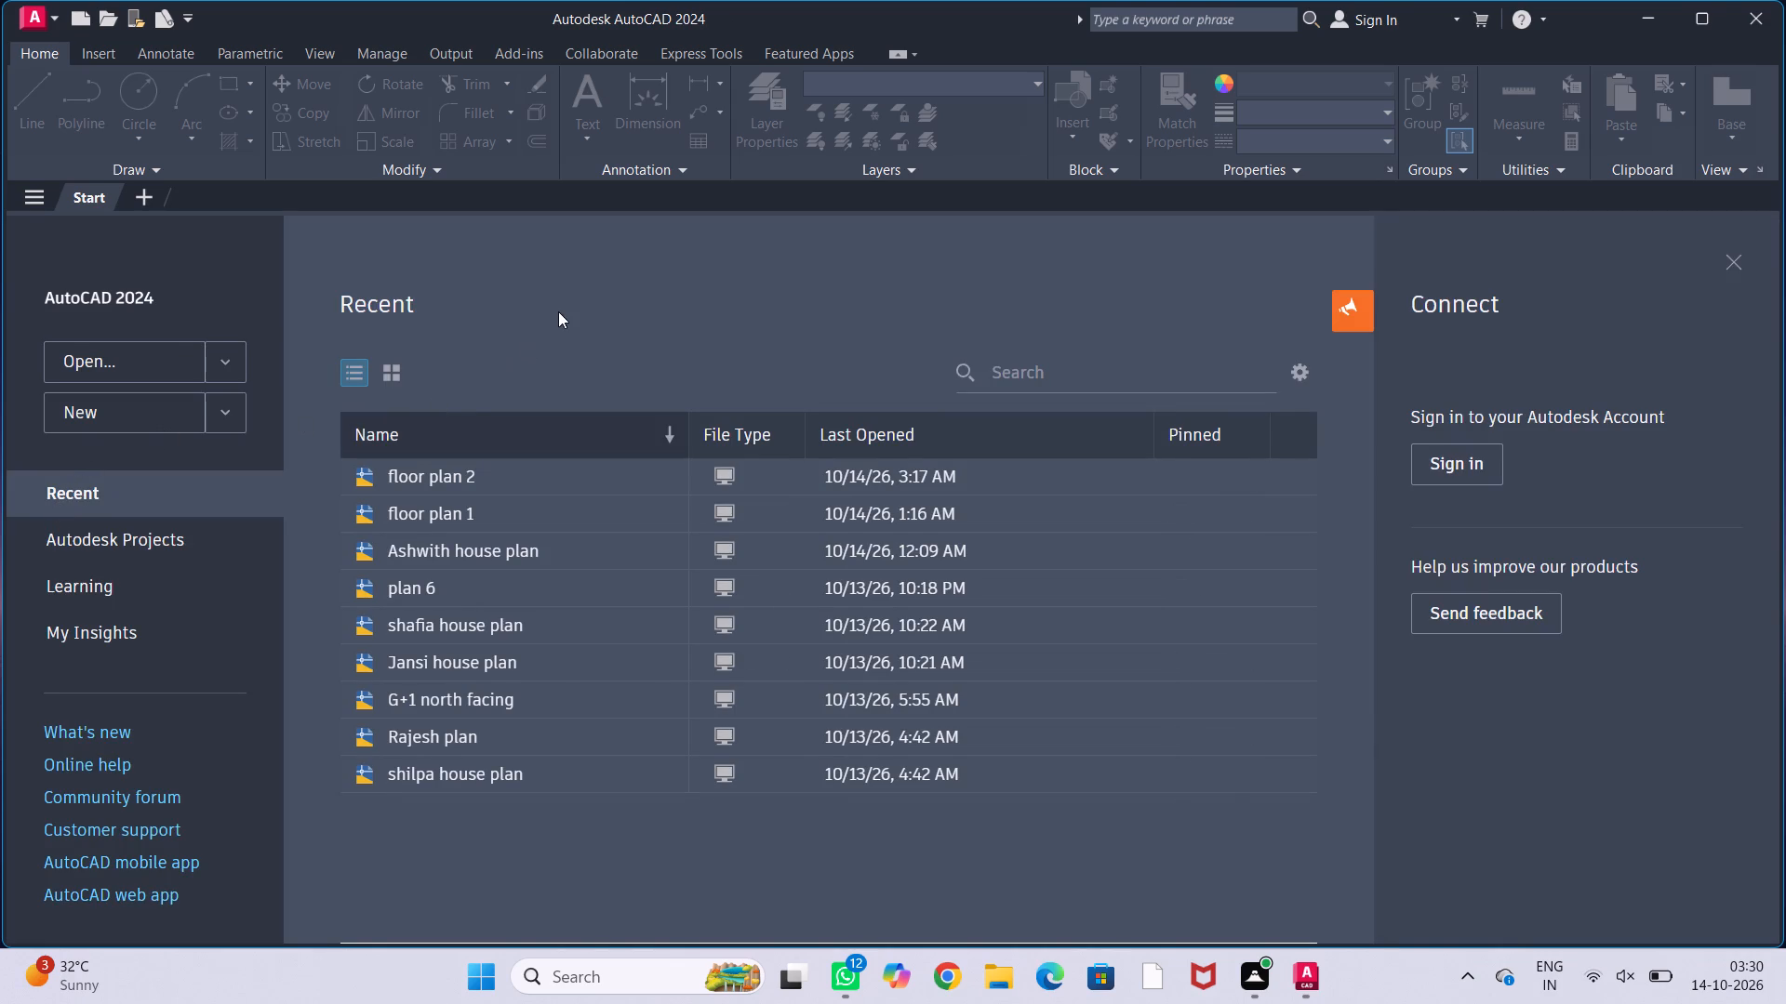
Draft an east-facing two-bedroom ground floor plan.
Create a new blank drawing.
{"action": "left_click", "coordinate": [114, 409]}
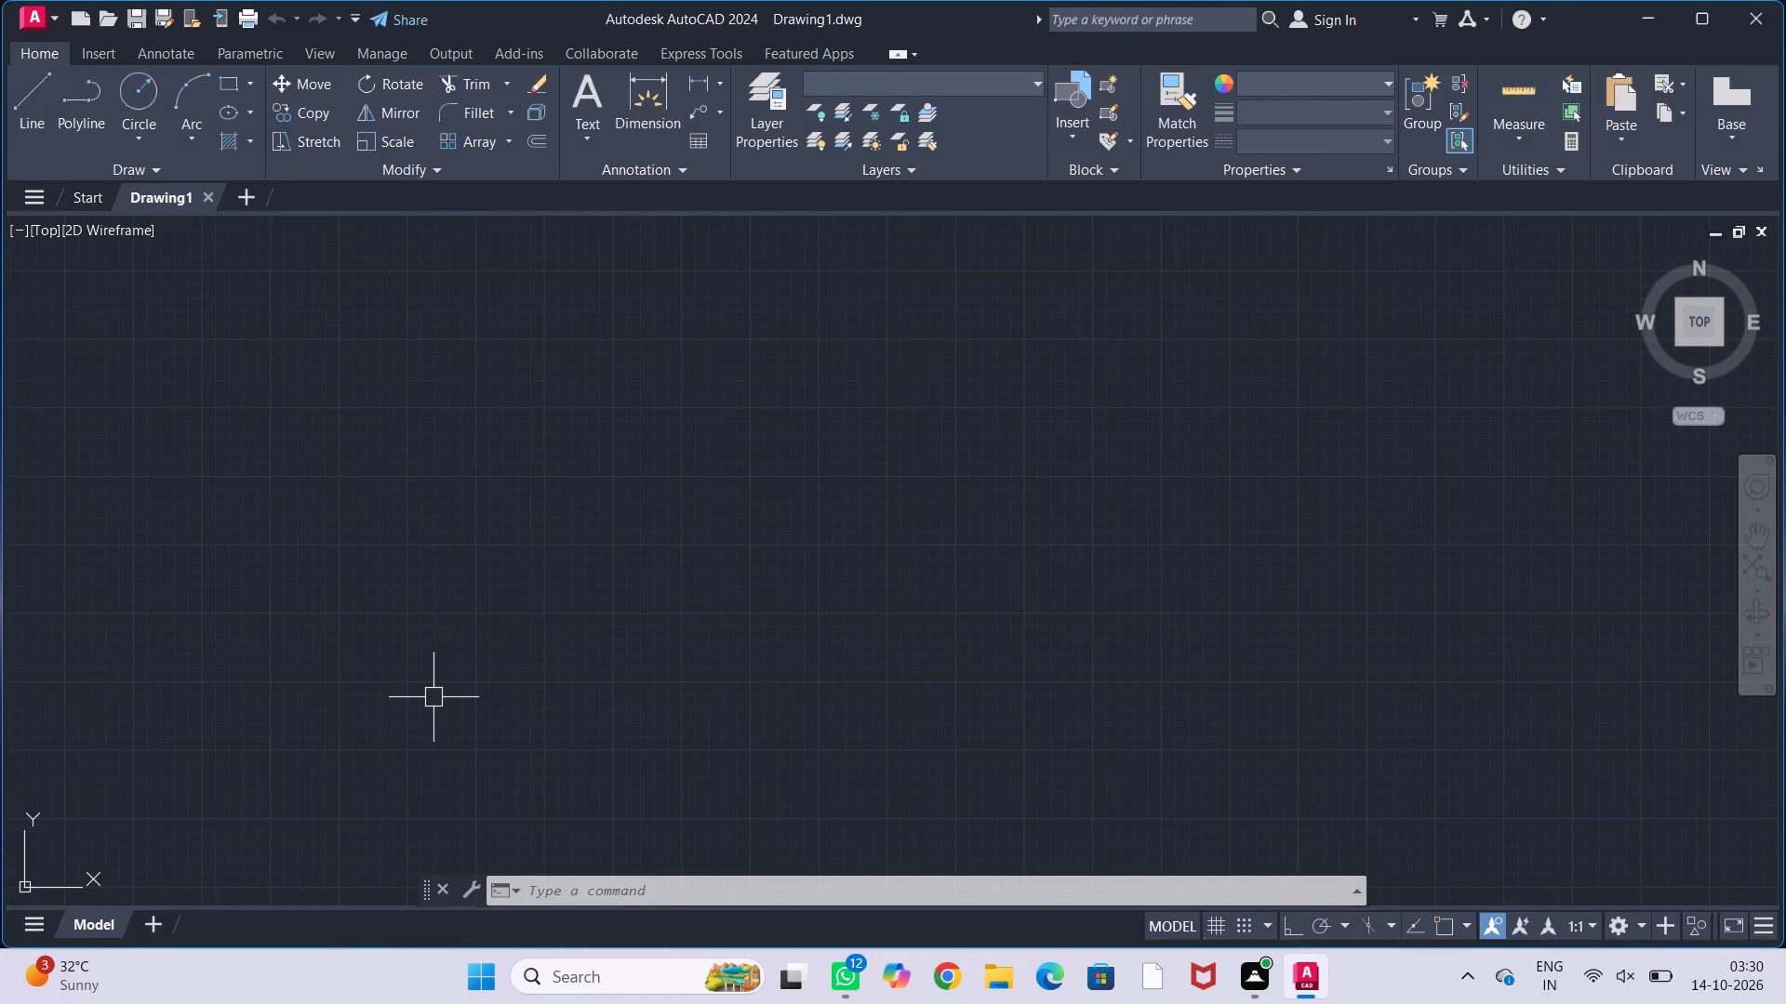
Set the drawing units to Engineering length with 0'-0.0" precision and an insertion scale in inches.
{"action": "left_click", "coordinate": [705, 891]}
{"action": "type", "text": "un"}
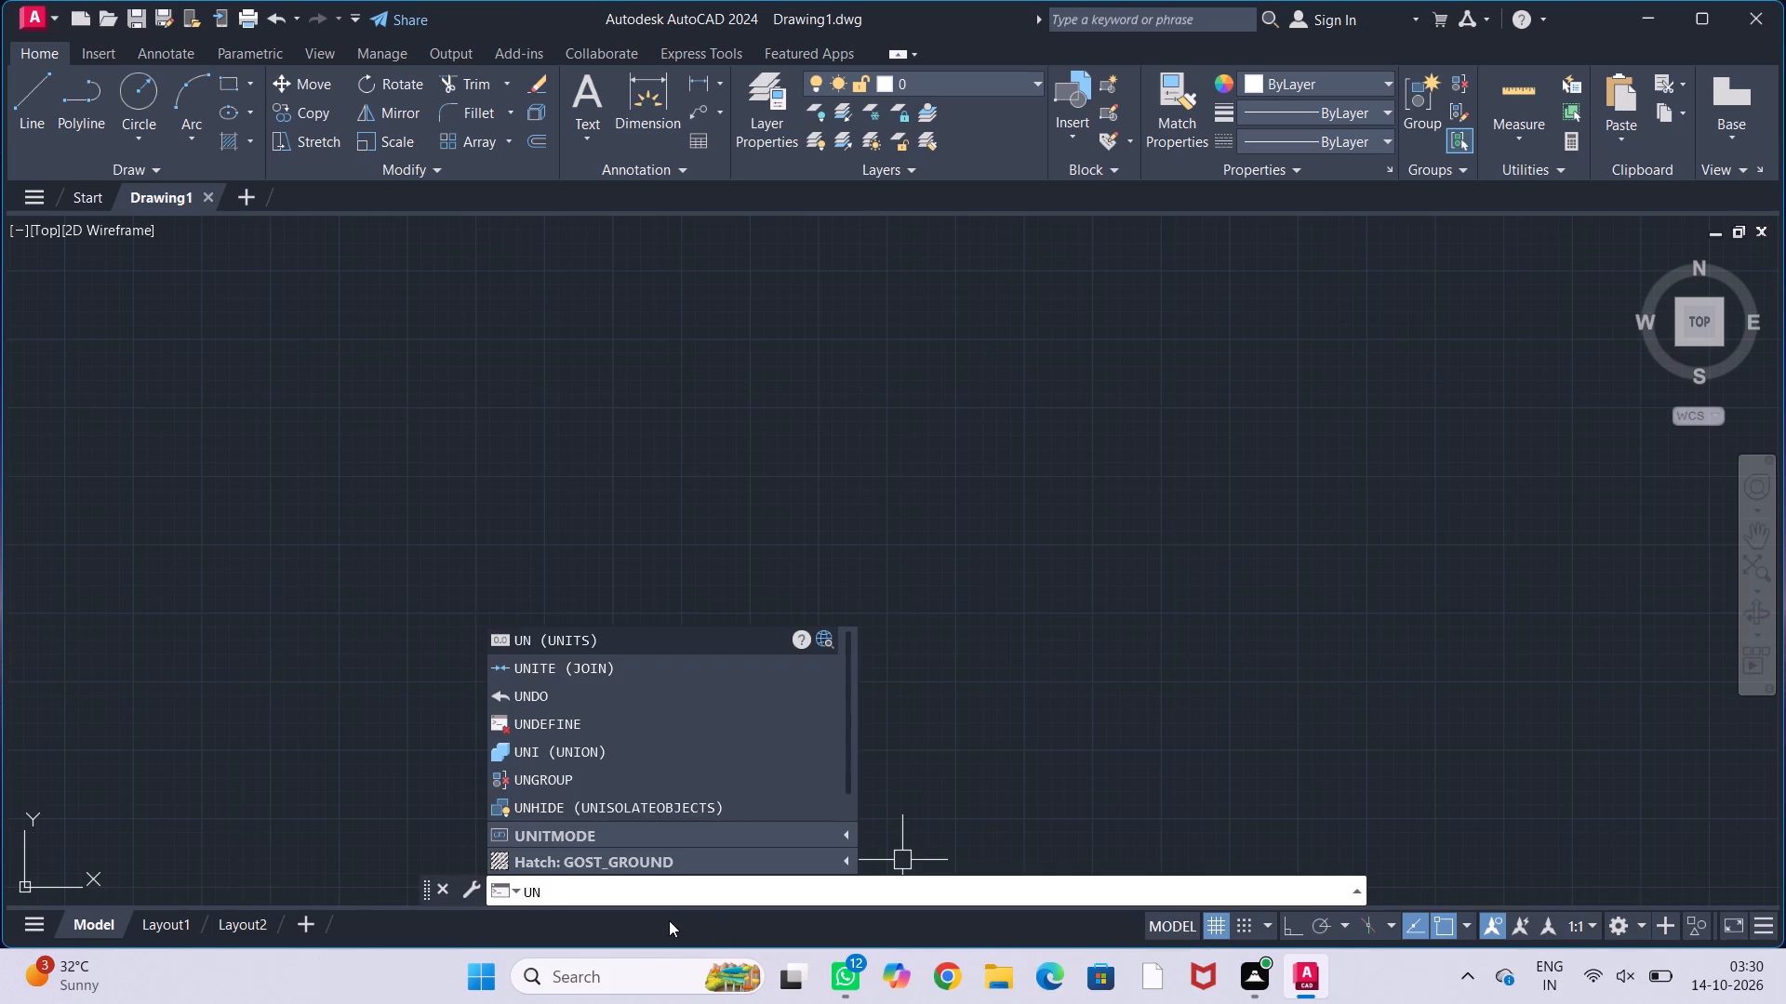
{"action": "left_click", "coordinate": [679, 633]}
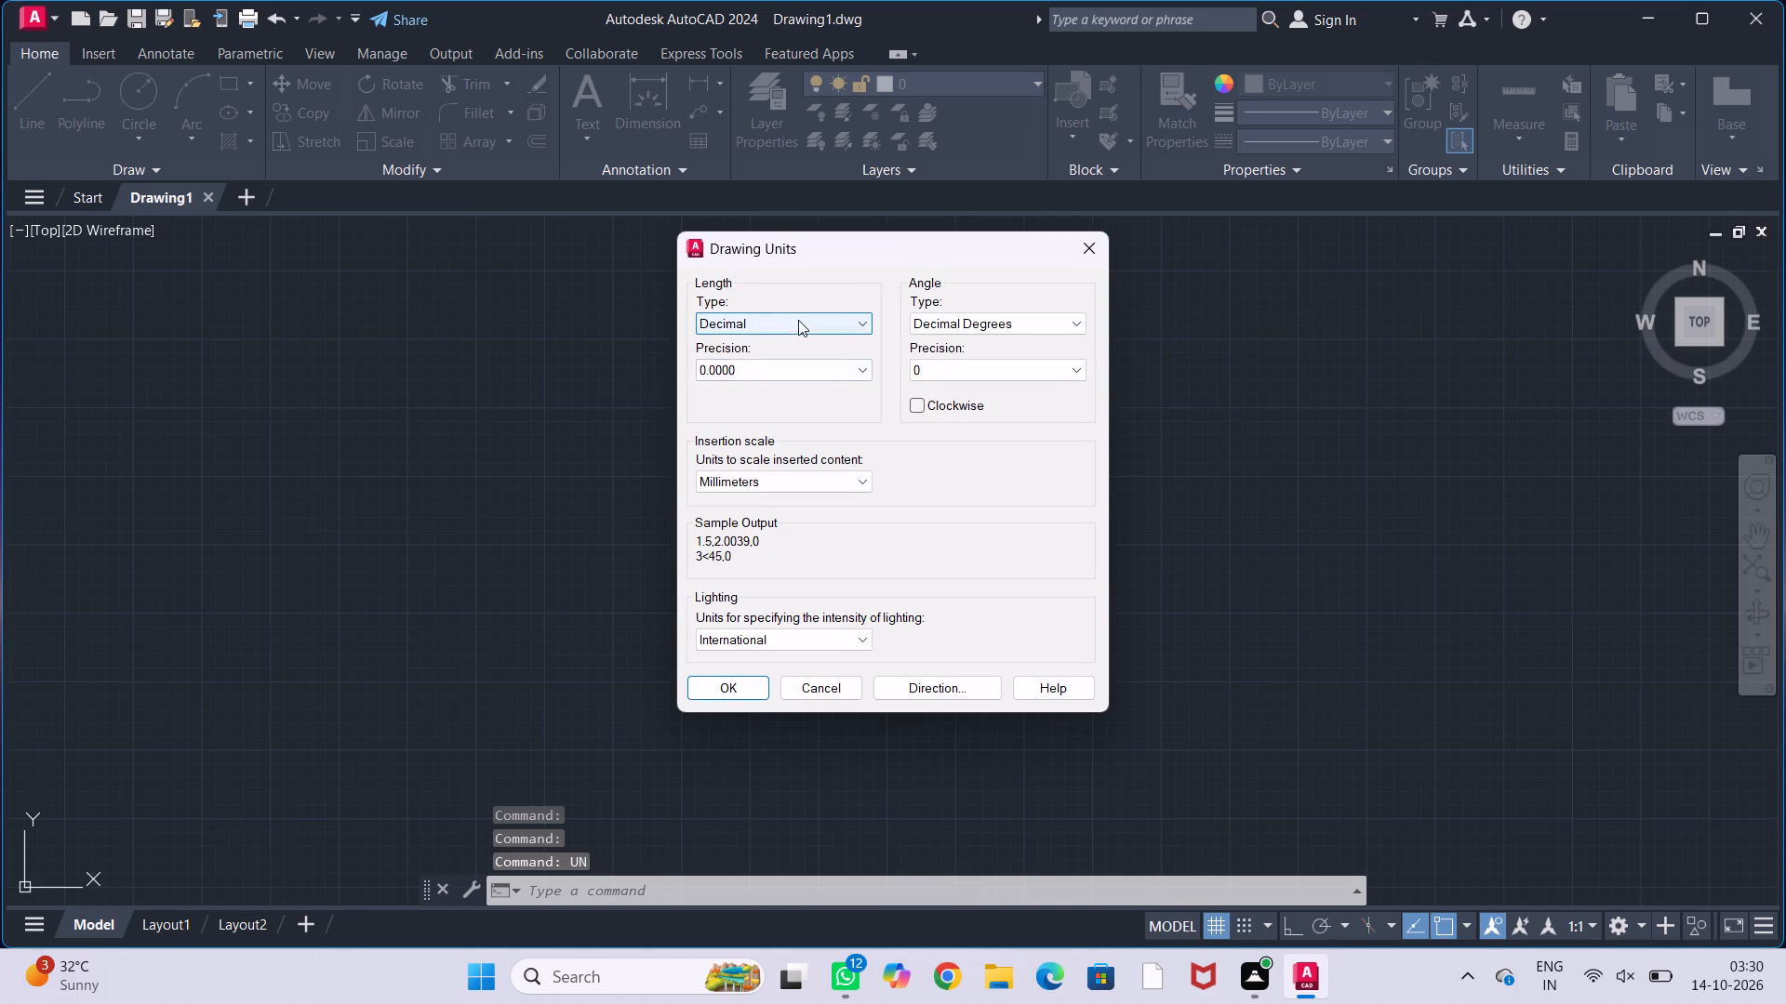
{"action": "left_click", "coordinate": [798, 320]}
{"action": "left_click", "coordinate": [802, 376]}
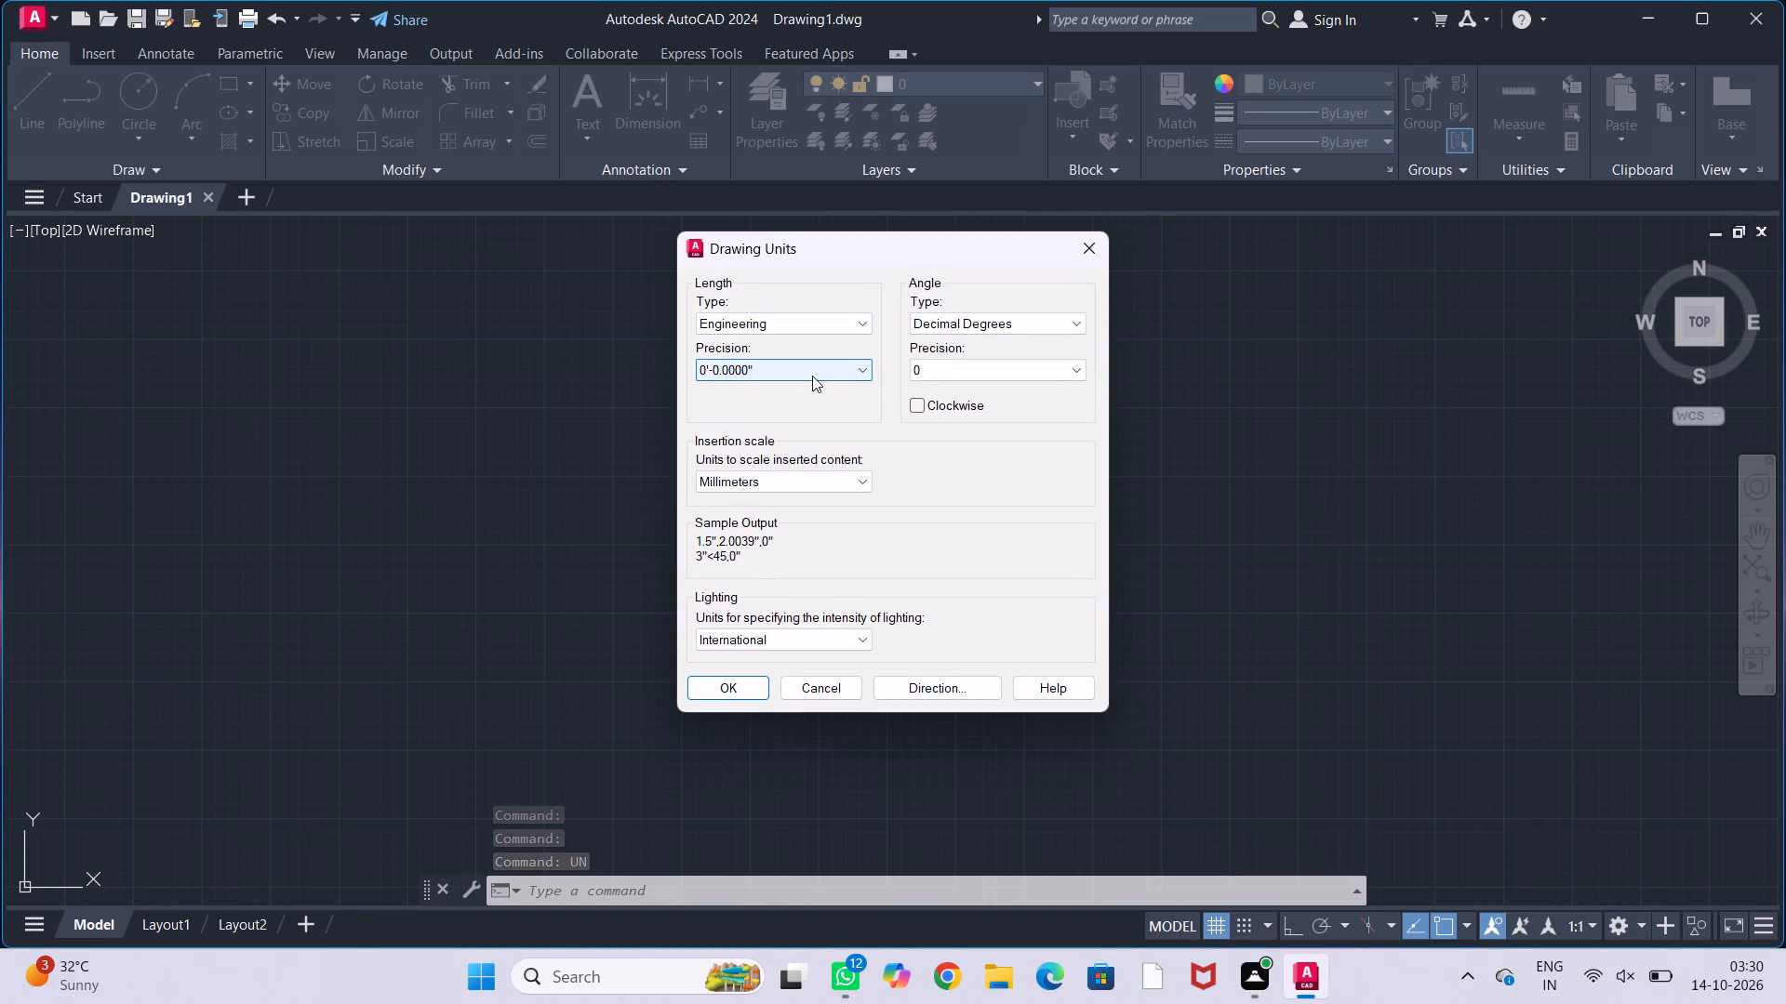
{"action": "left_click", "coordinate": [812, 376]}
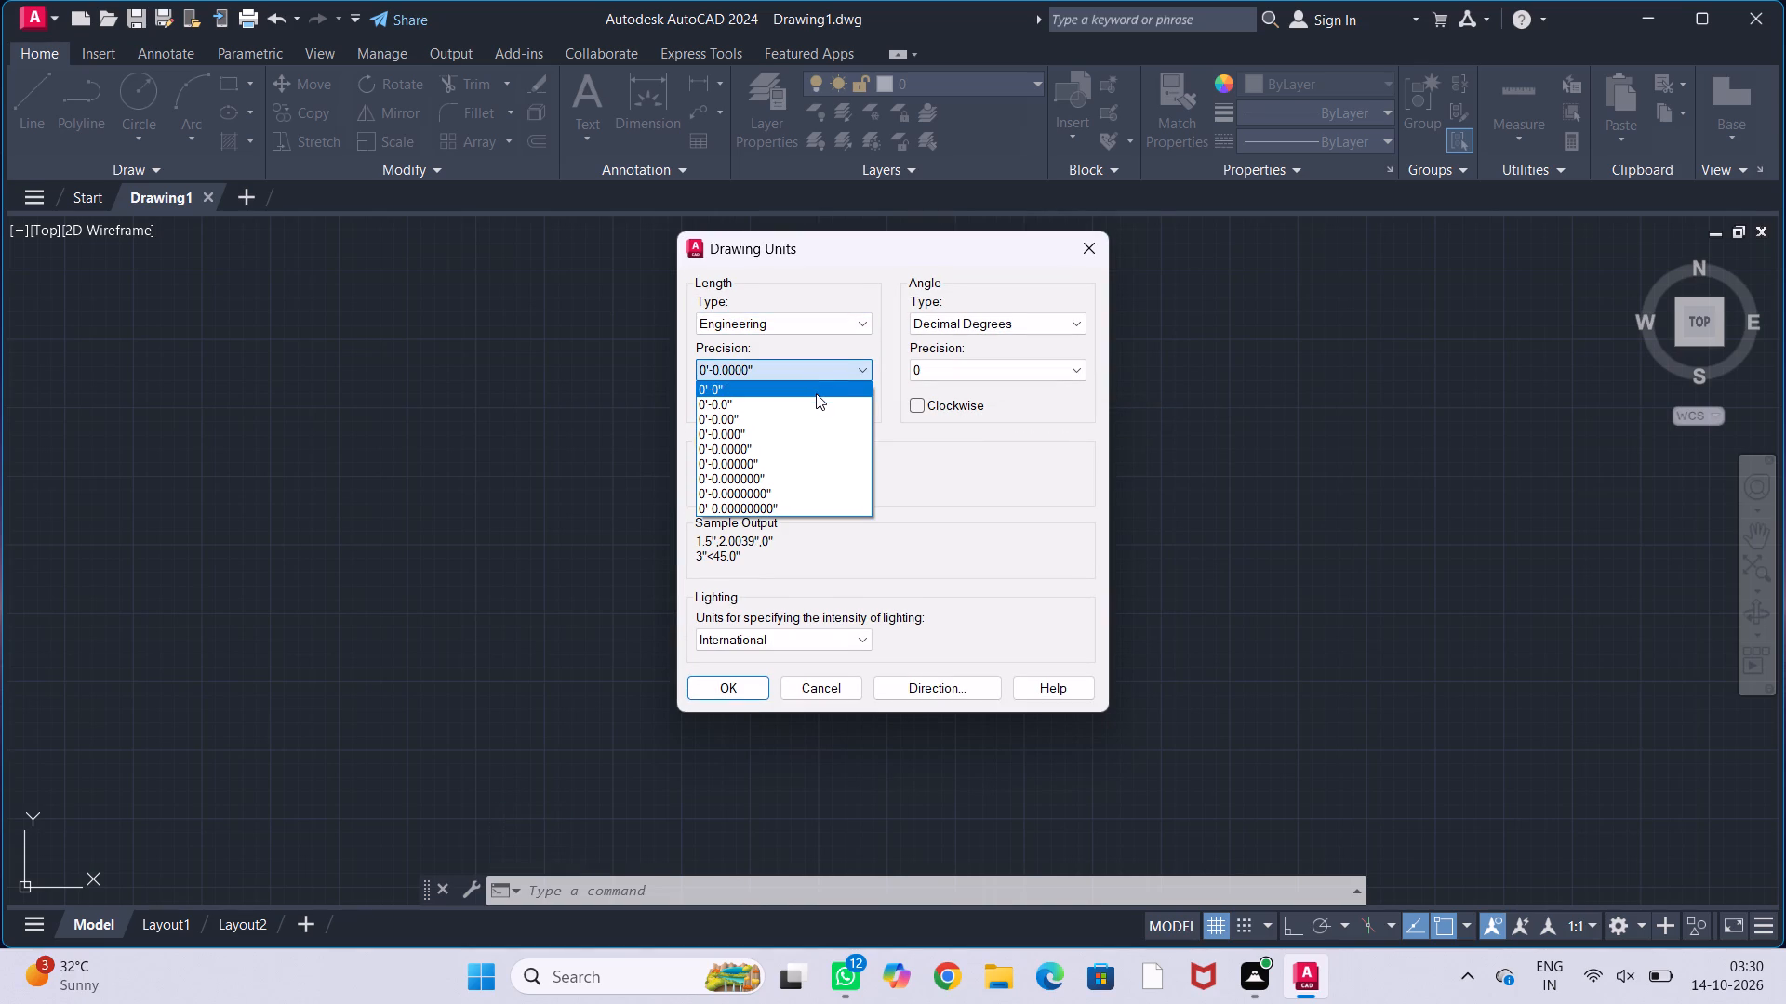
{"action": "left_click", "coordinate": [815, 404]}
{"action": "left_click", "coordinate": [798, 474]}
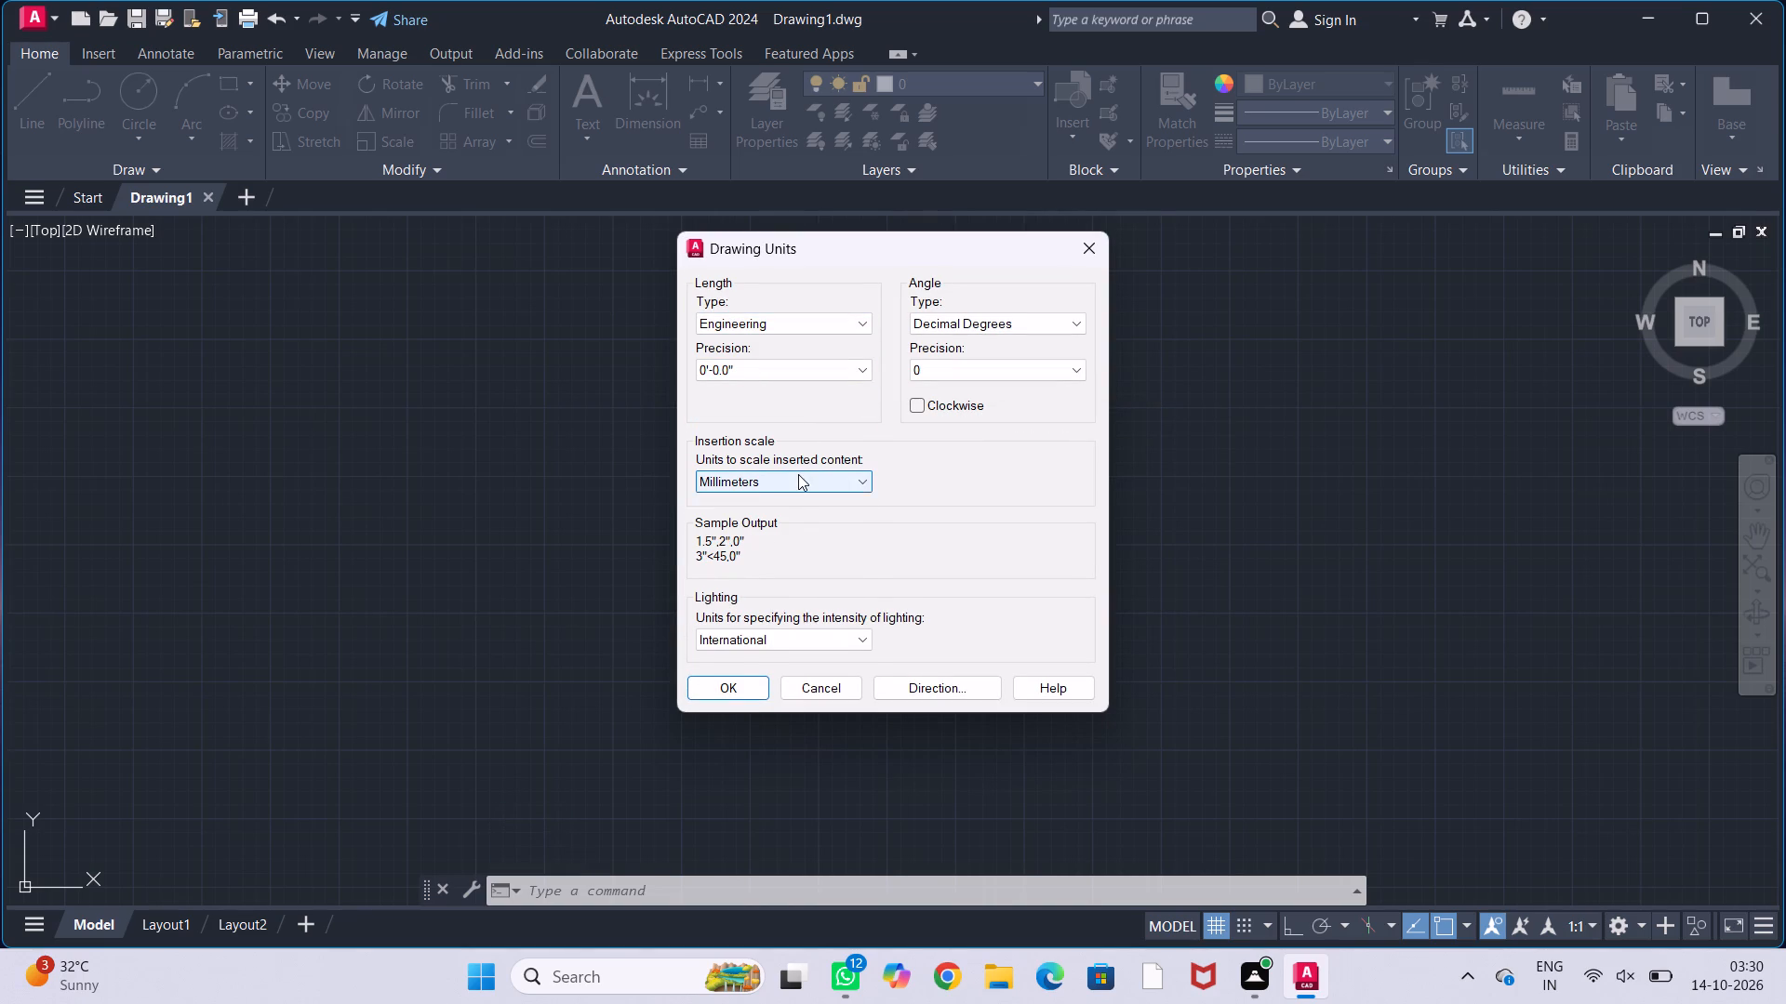
{"action": "left_click", "coordinate": [798, 516]}
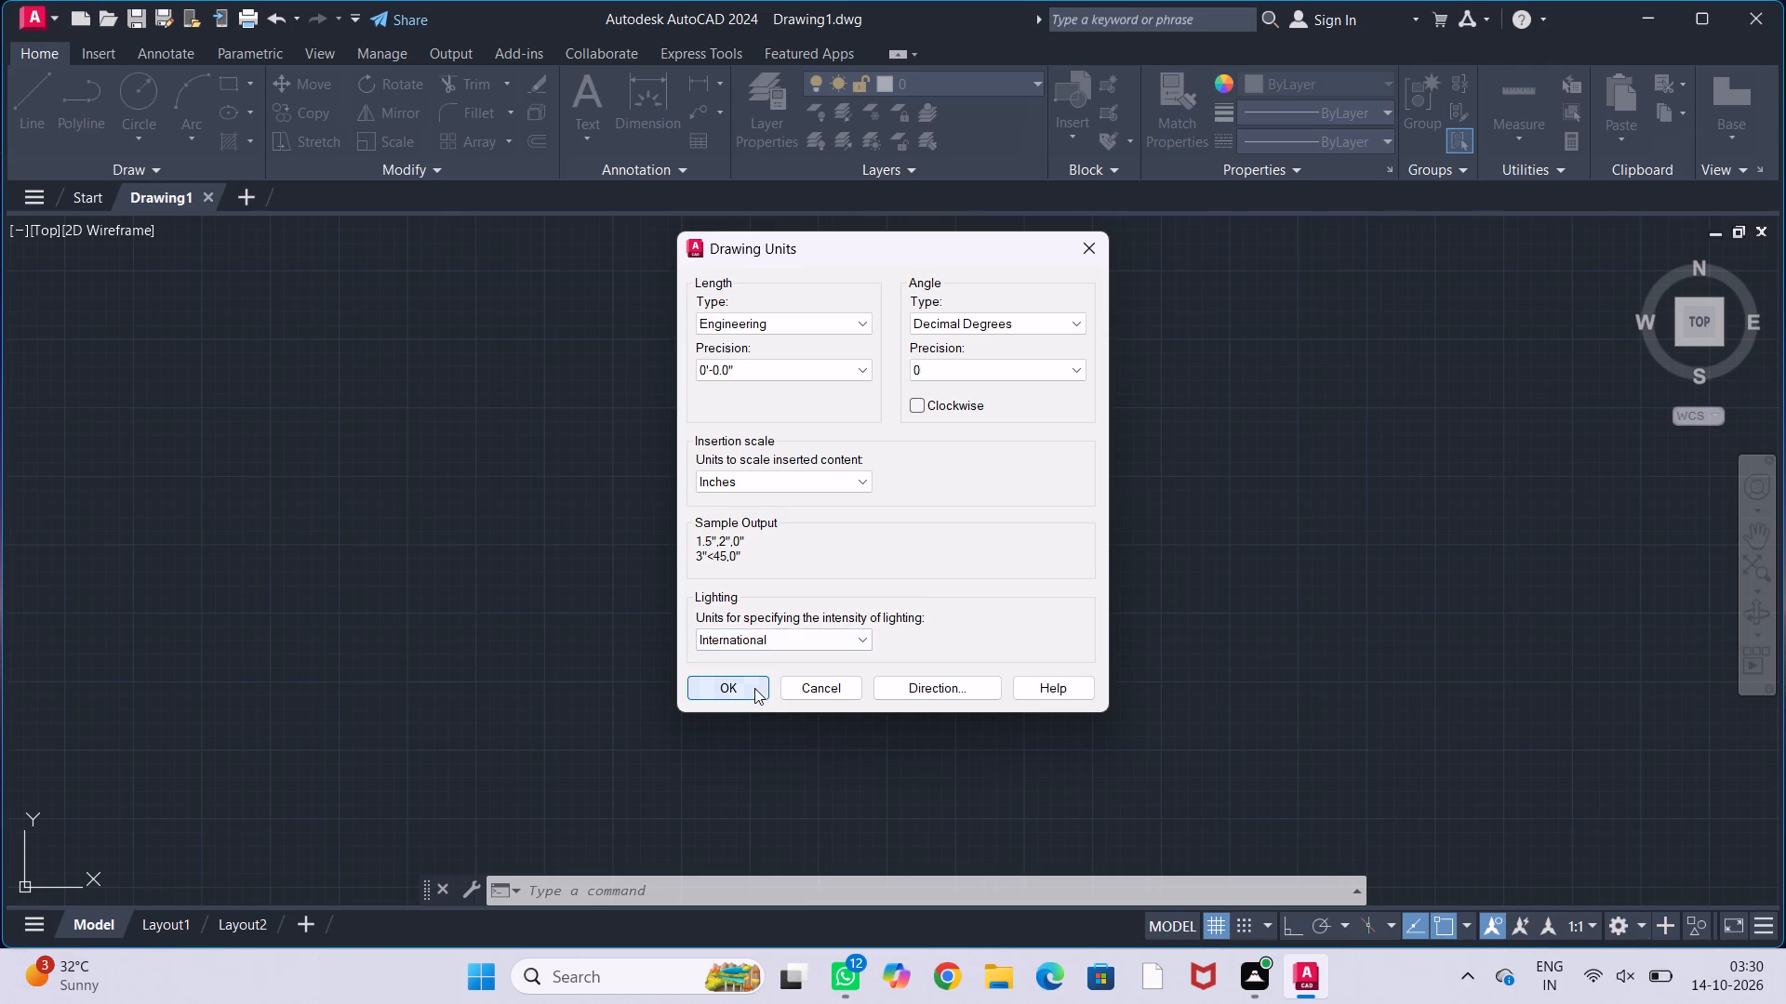
{"action": "left_click", "coordinate": [754, 688]}
Set the model space limits from lower-left corner 0,0 to upper-right corner 100,100.
{"action": "left_click", "coordinate": [704, 894]}
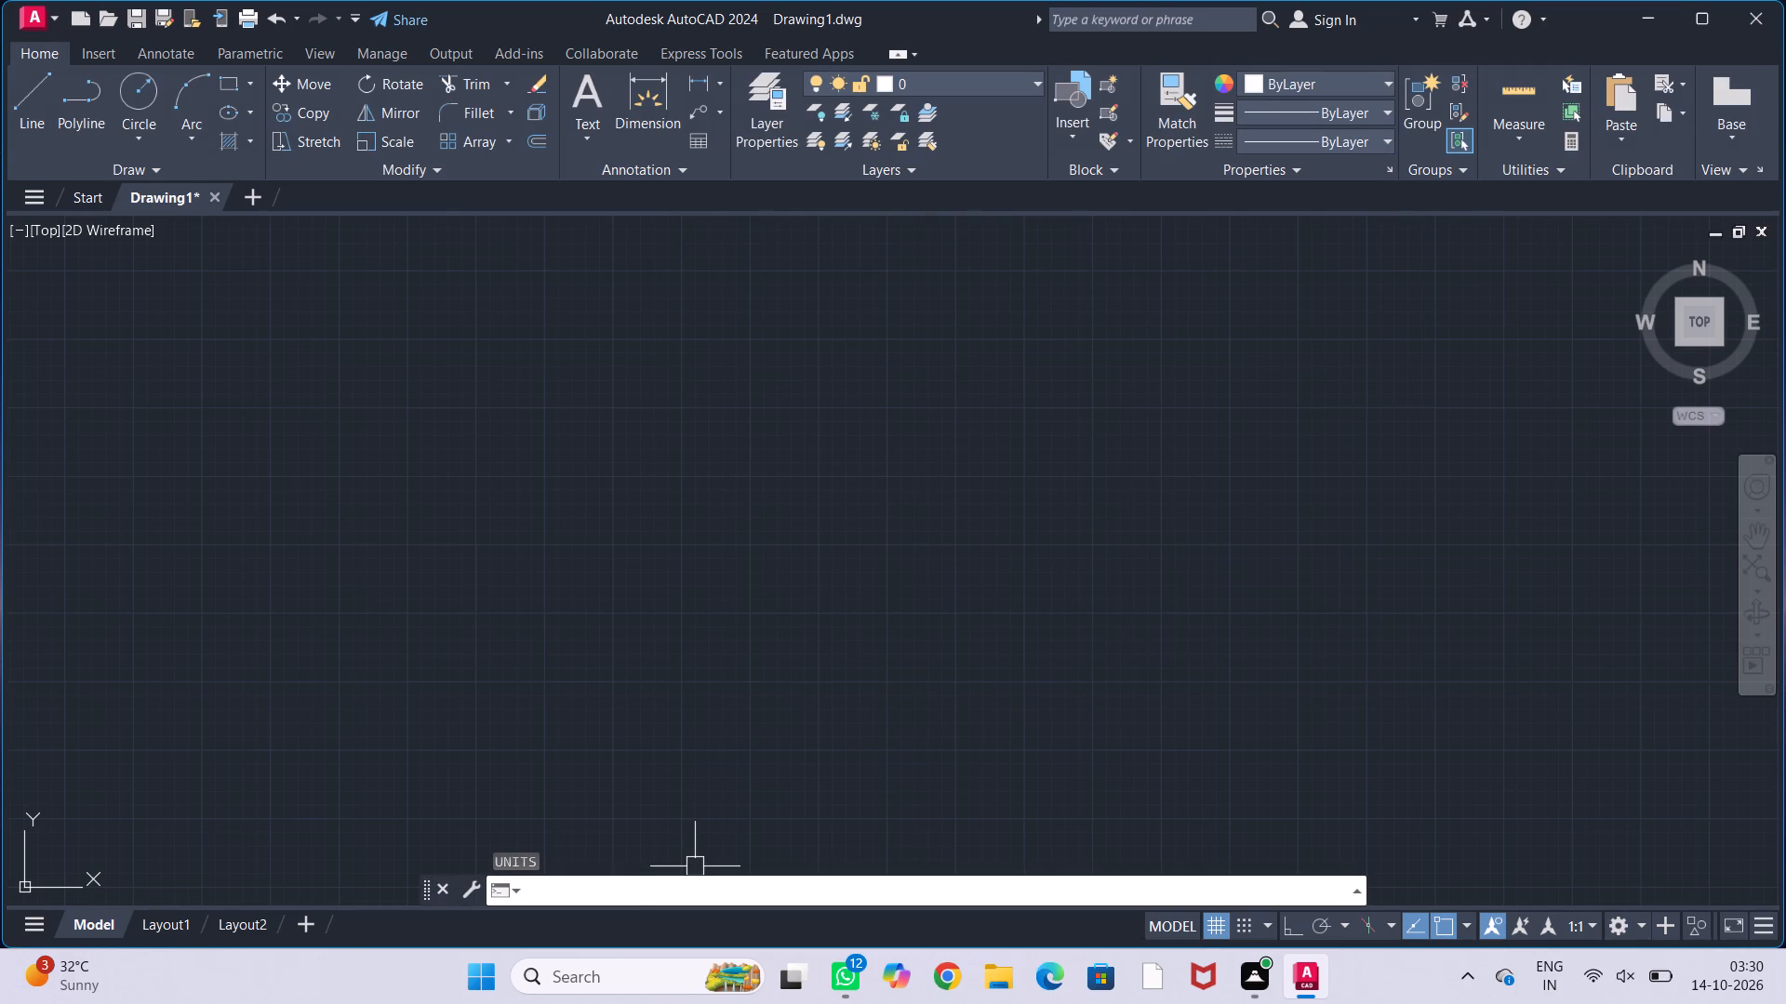
{"action": "type", "text": "limits"}
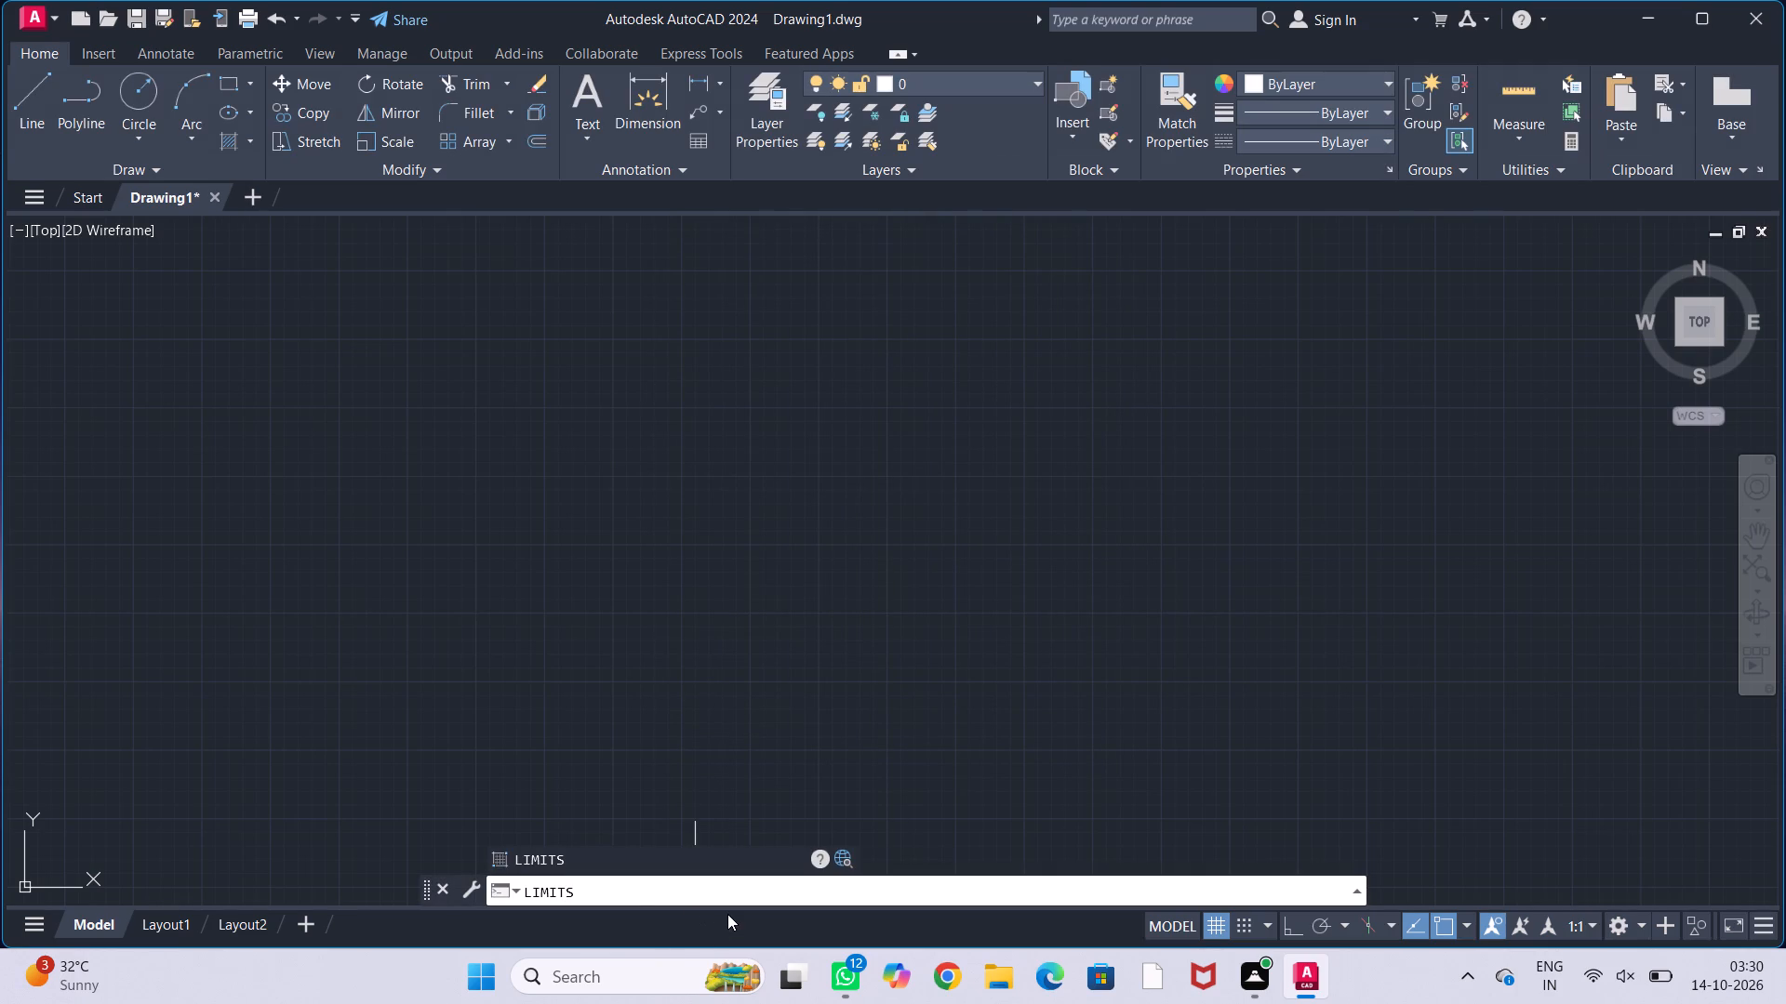
{"action": "left_click", "coordinate": [700, 853]}
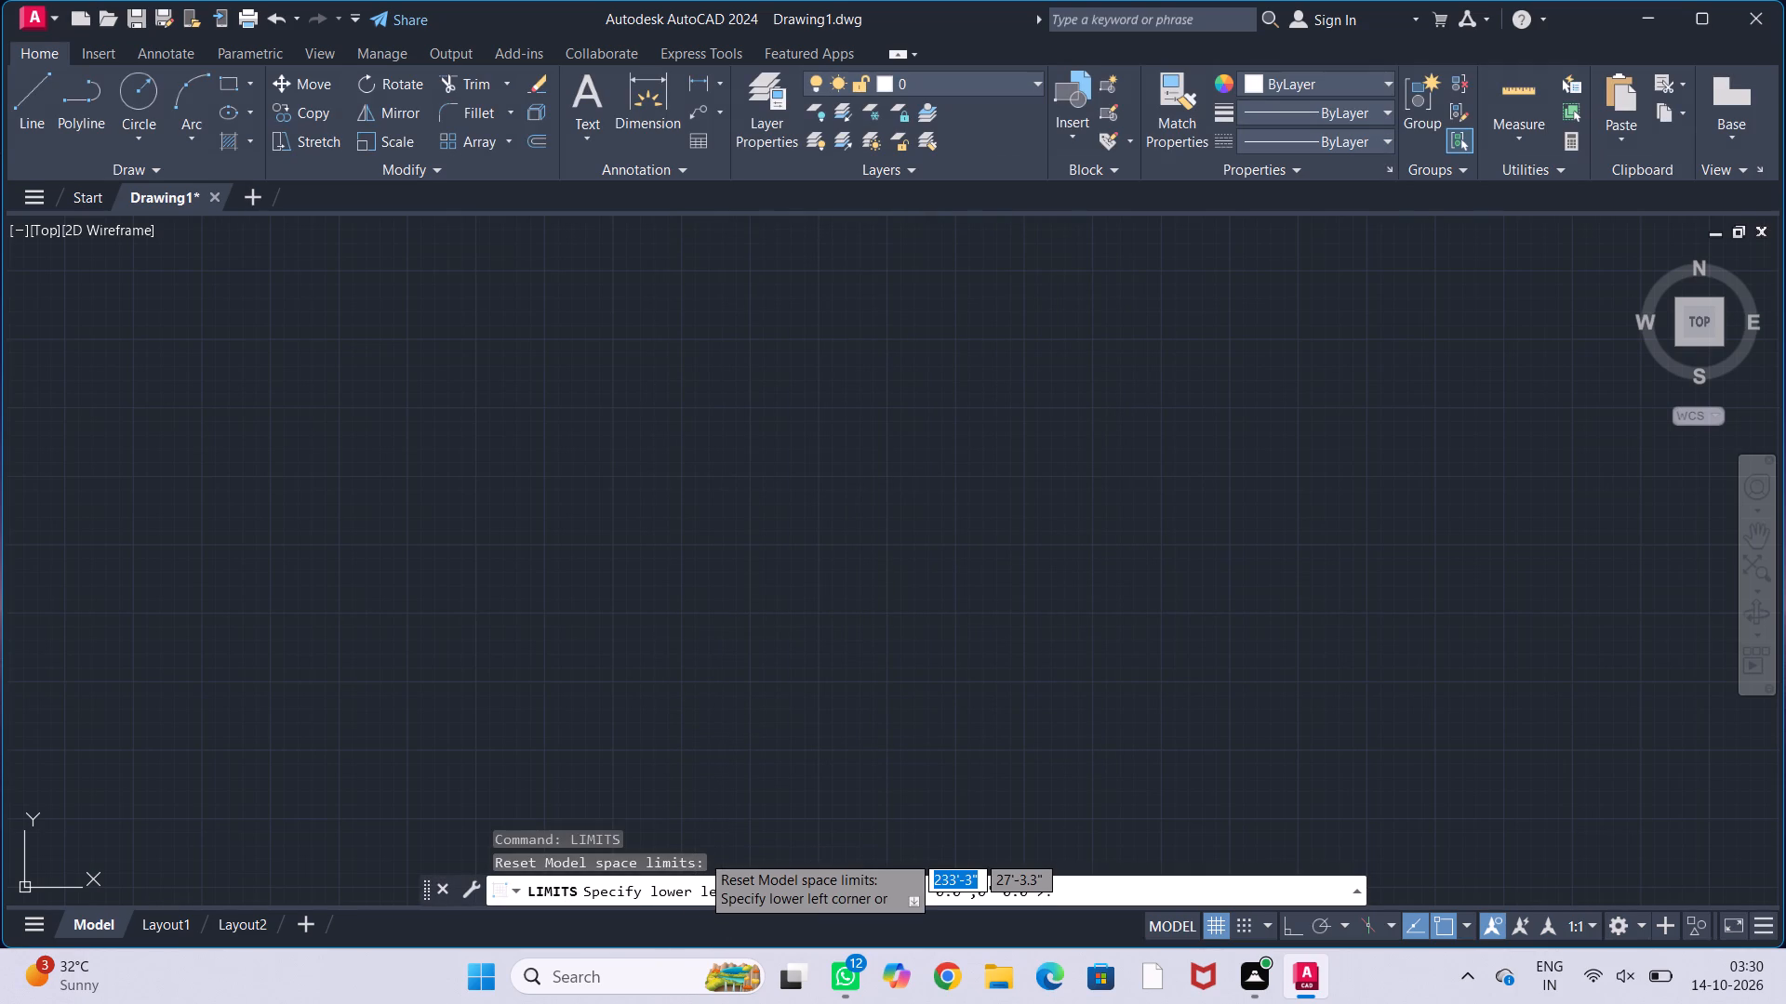
{"action": "left_click", "coordinate": [1085, 894]}
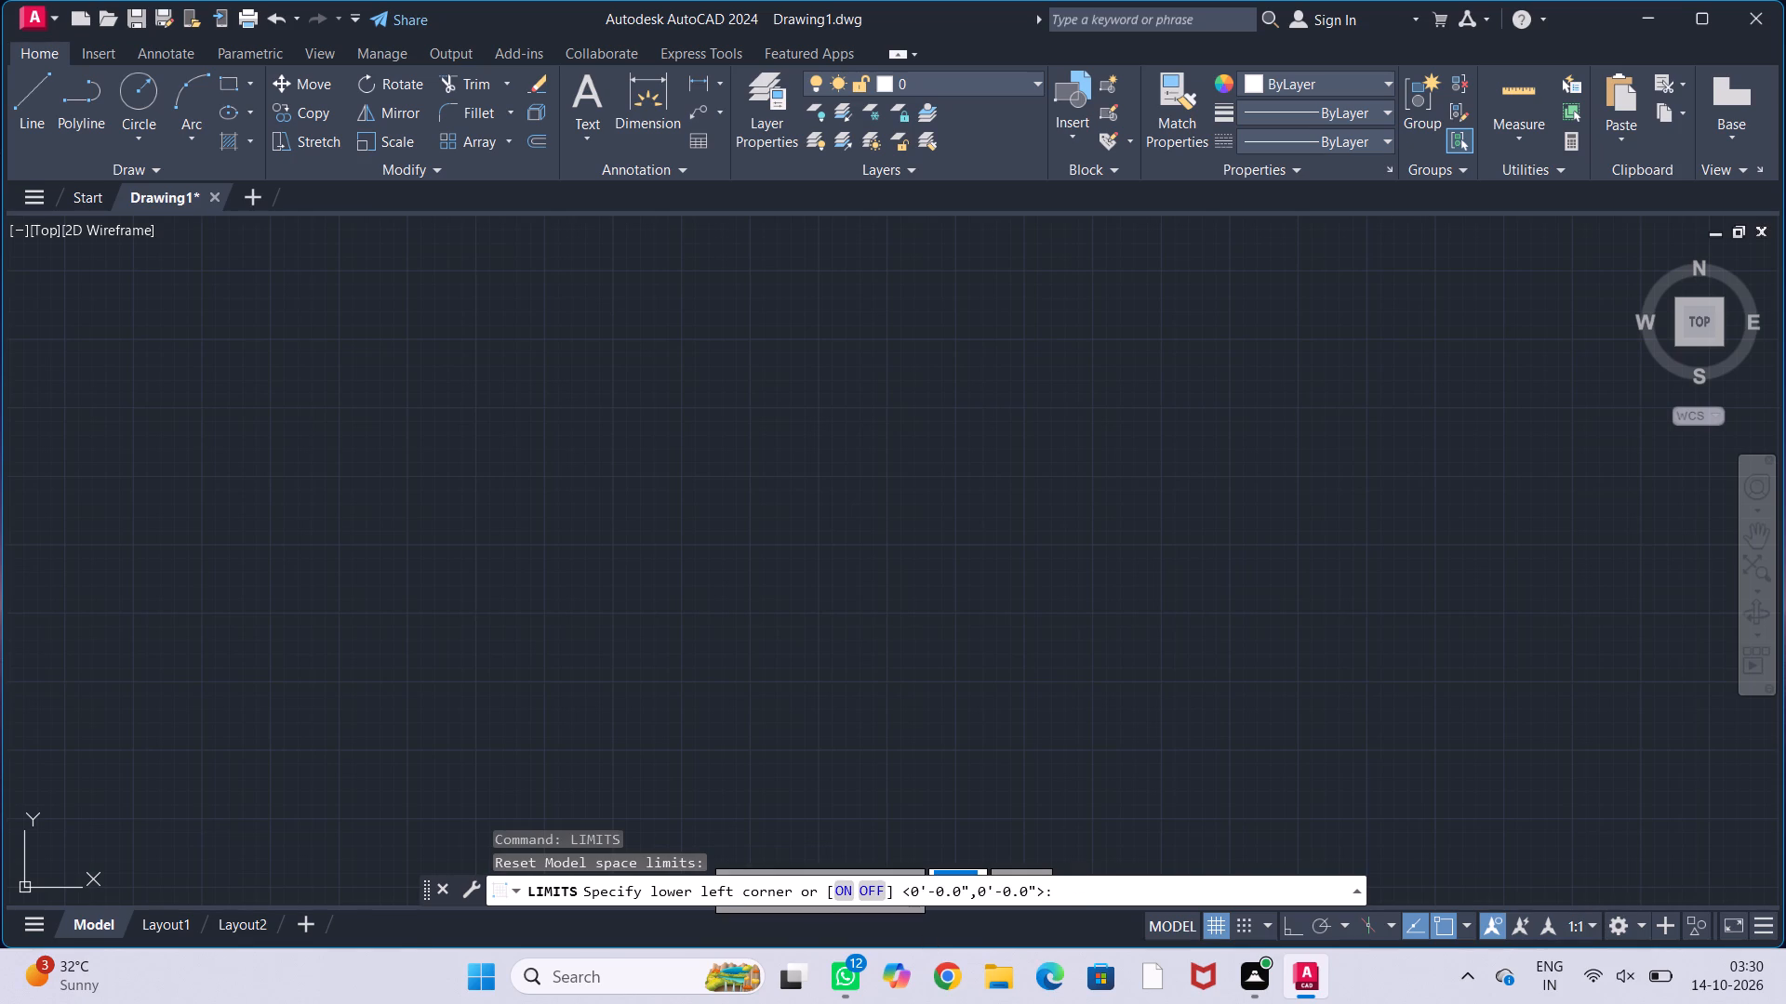
{"action": "key", "text": "0"}
{"action": "key", "text": "comma"}
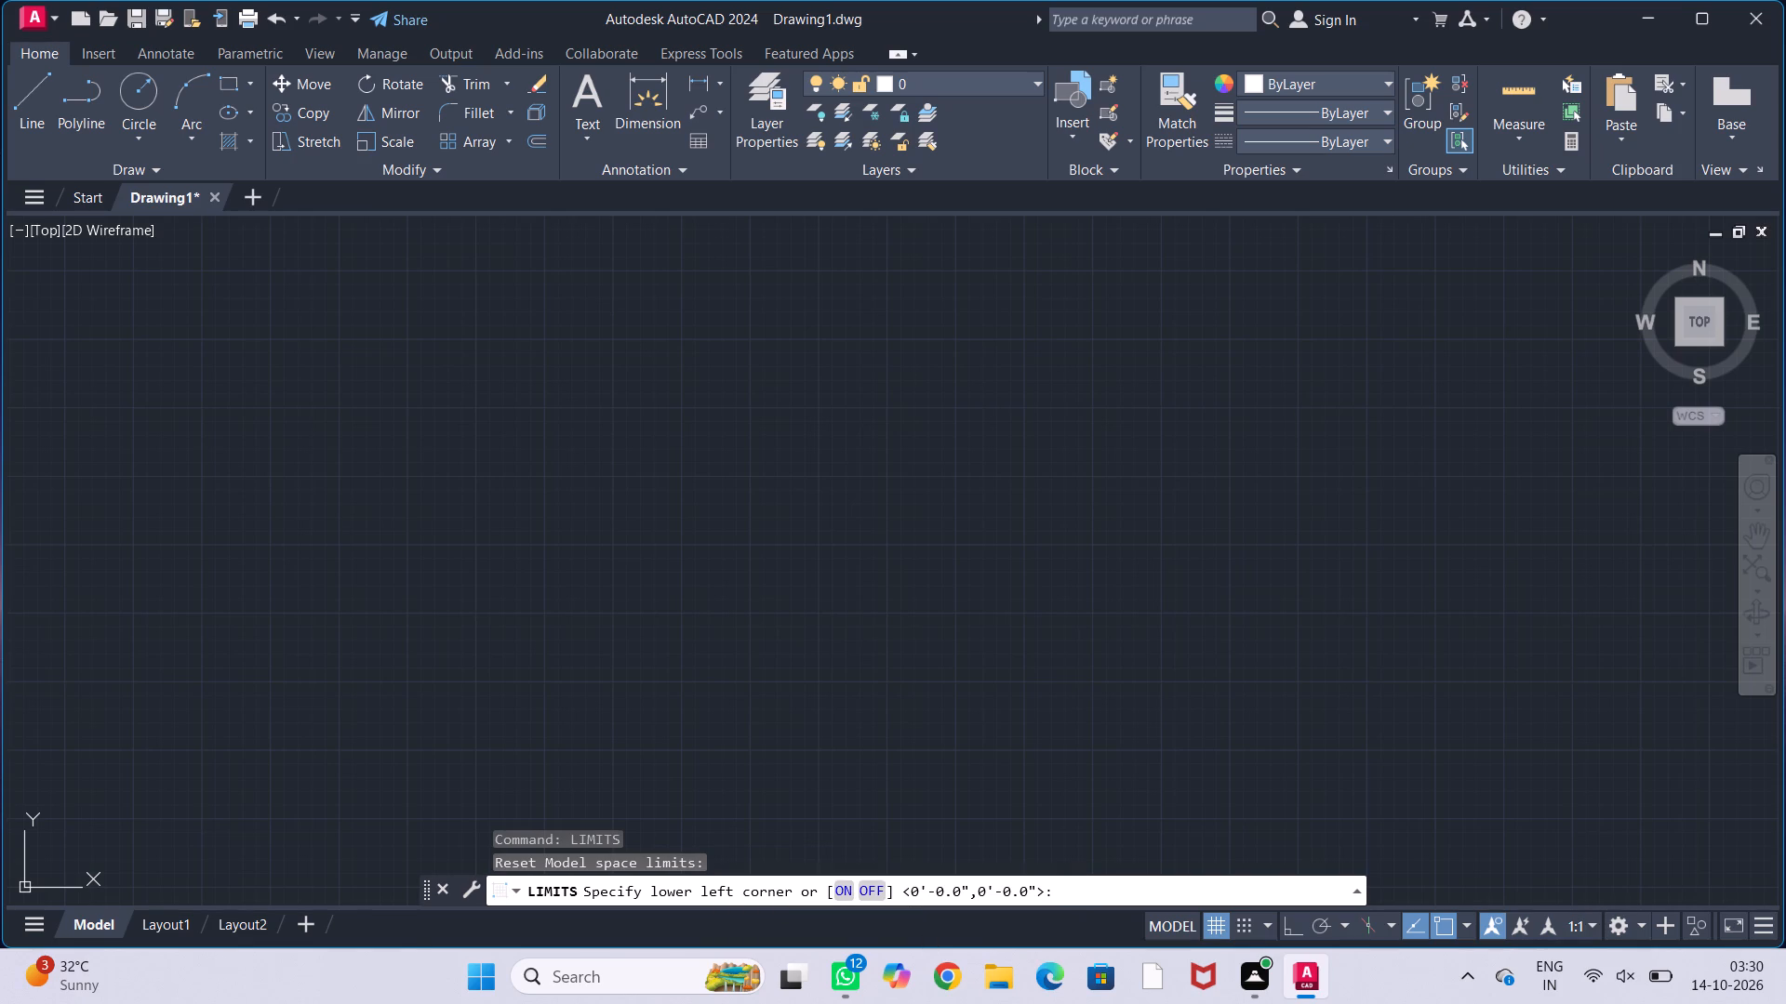
{"action": "key", "text": "0"}
{"action": "type", "text": ",0"}
{"action": "key", "text": "Return"}
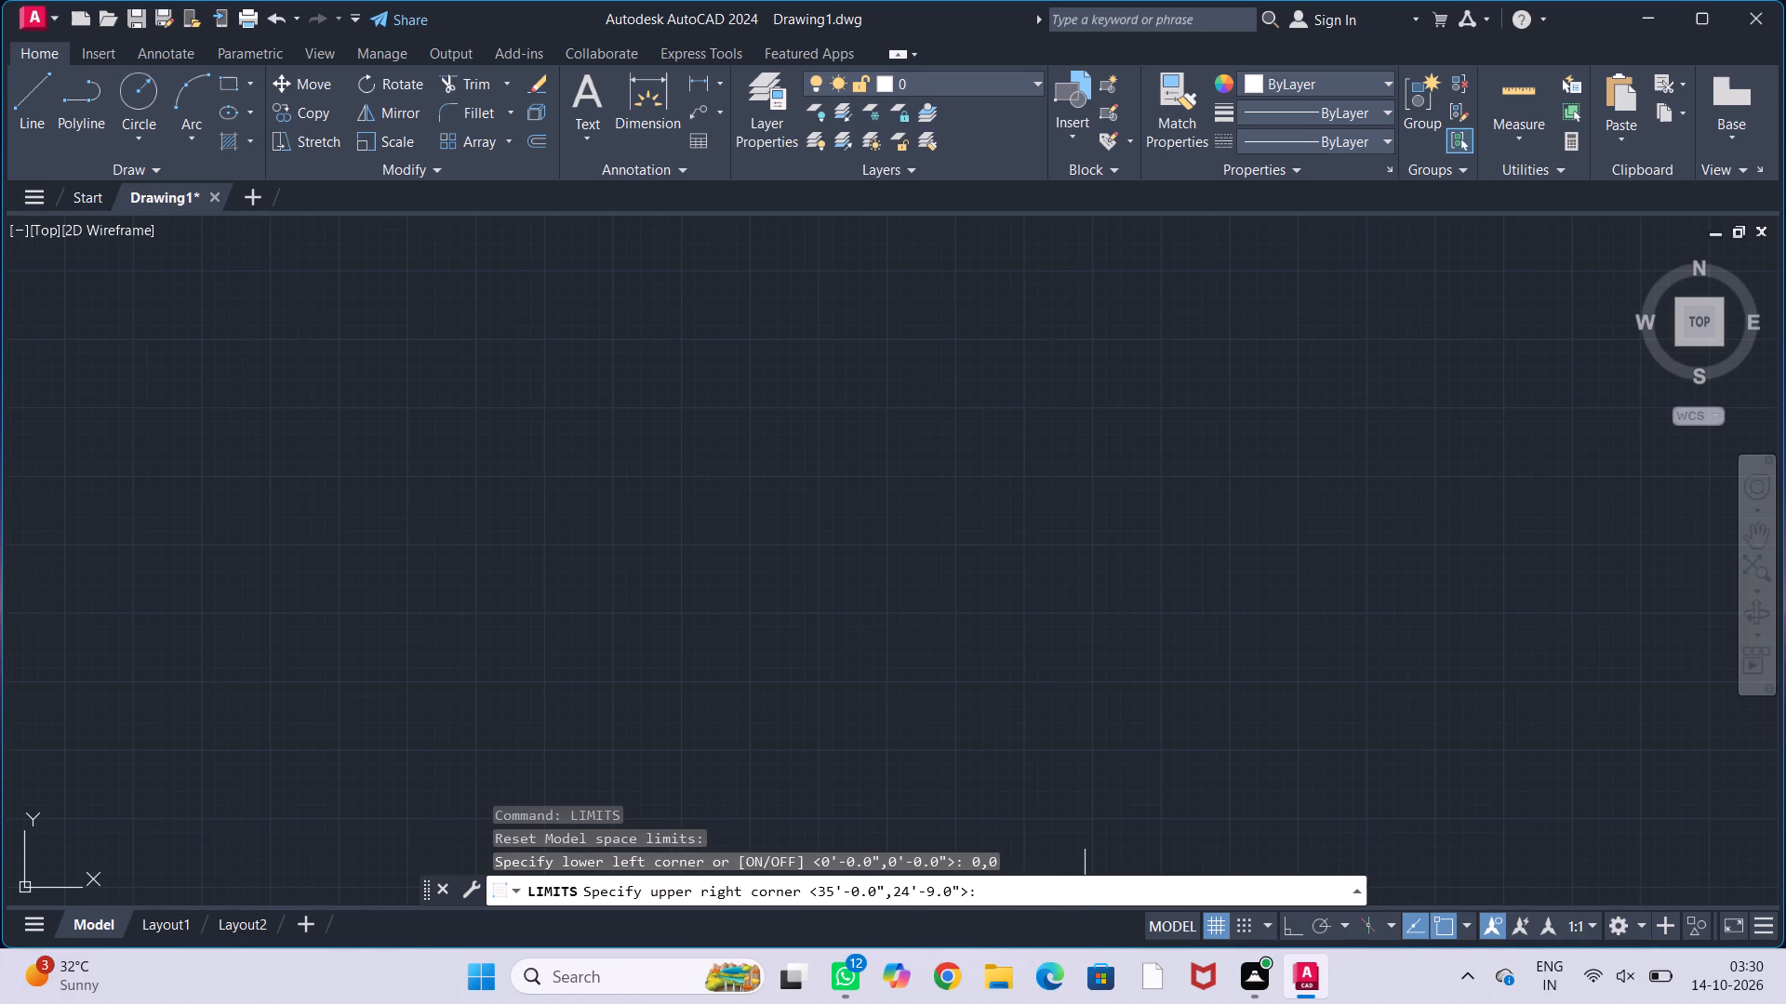
{"action": "type", "text": "100"}
{"action": "type", "text": ",100"}
{"action": "key", "text": "Return"}
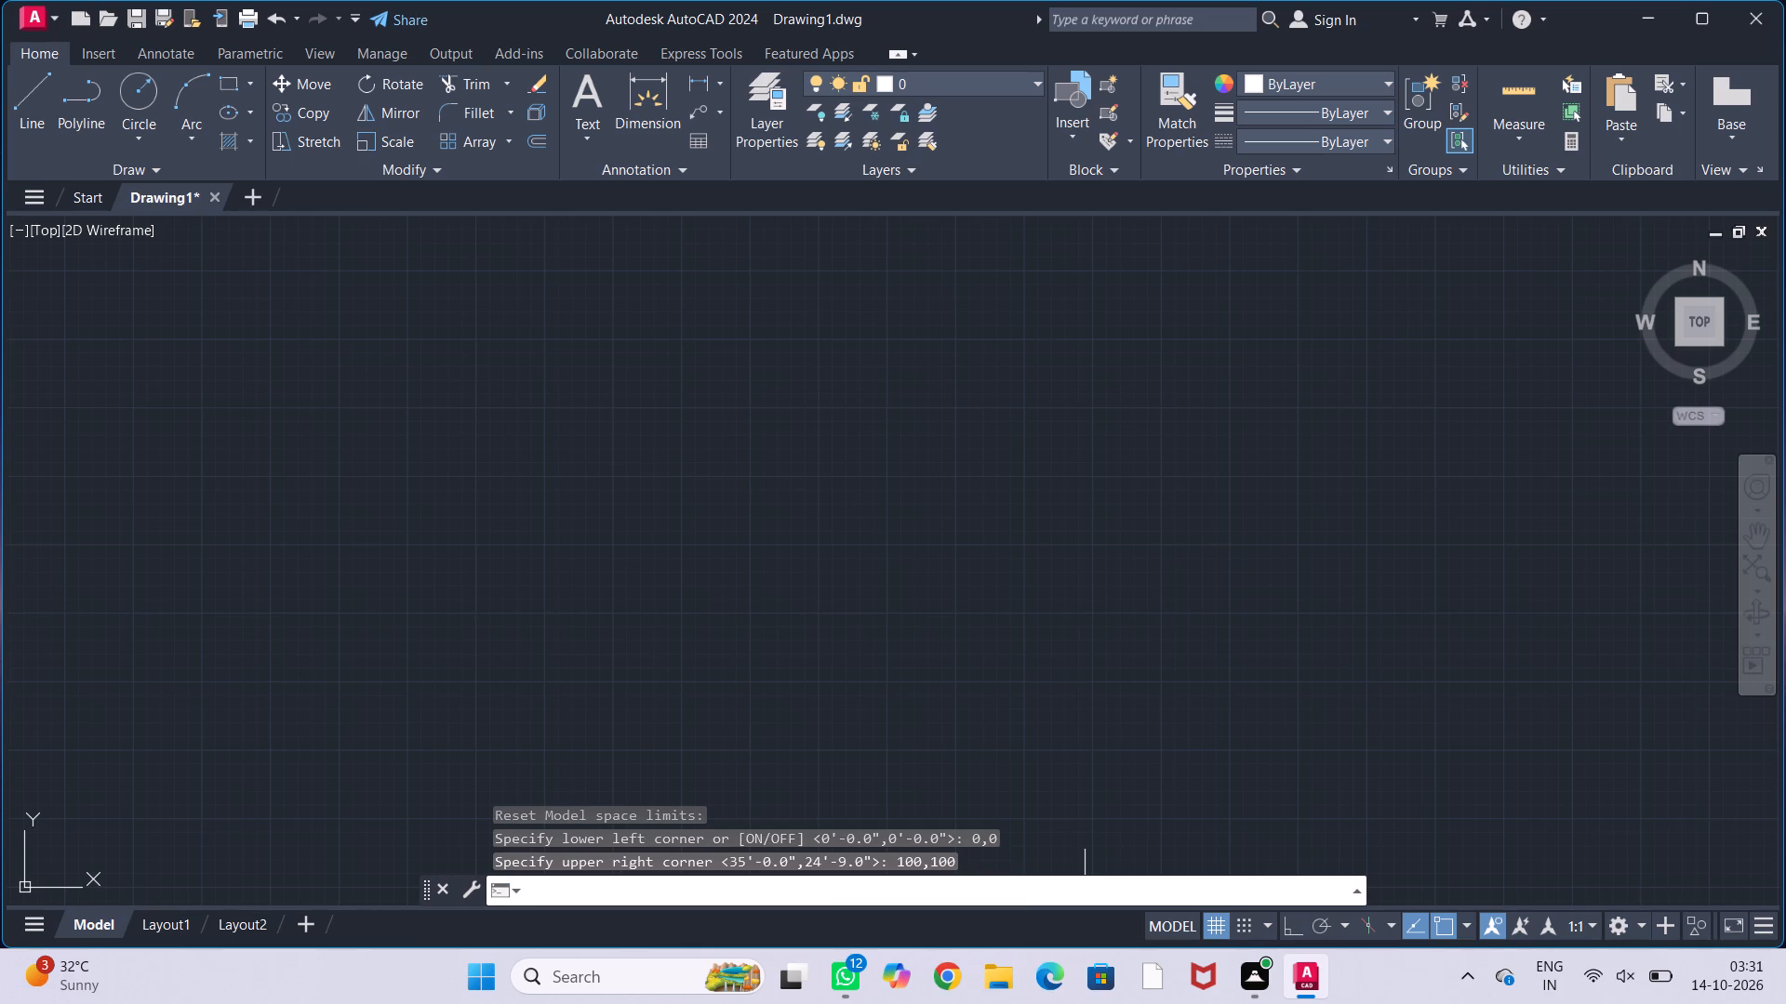
Modify the ISO-25 dimension style's primary units to Engineering format with 0'-0.0" precision.
{"action": "type", "text": "dims"}
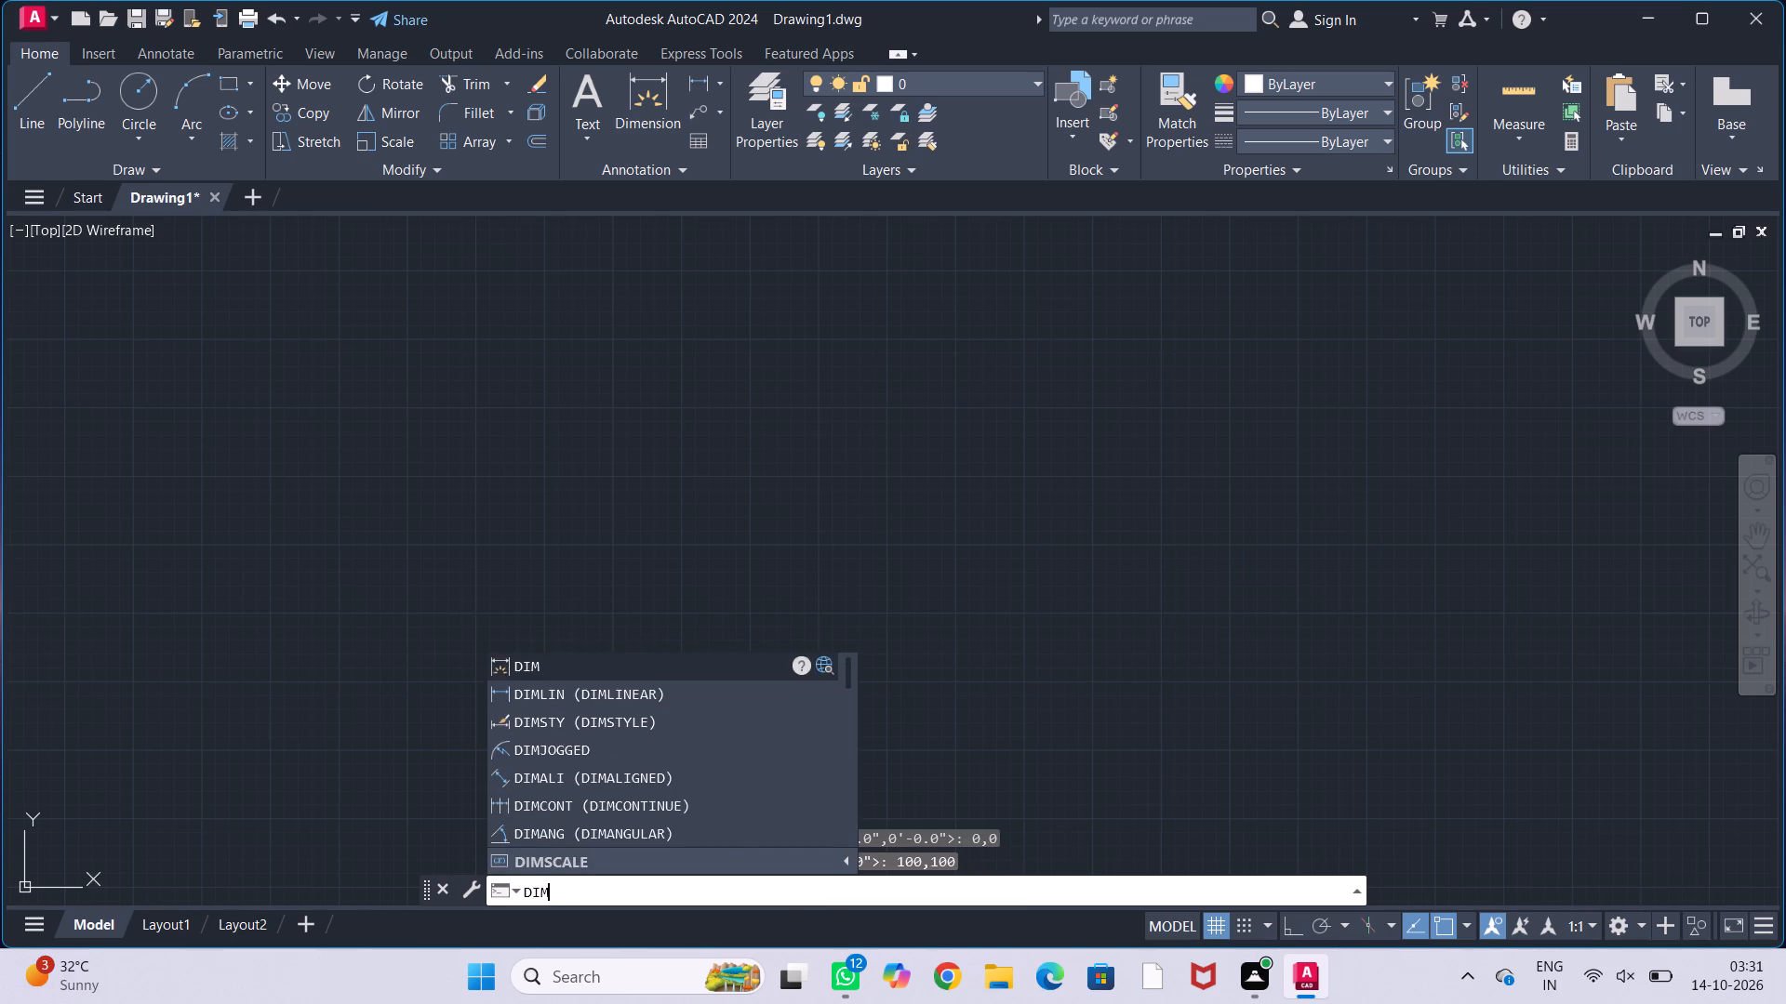
{"action": "left_click", "coordinate": [665, 732]}
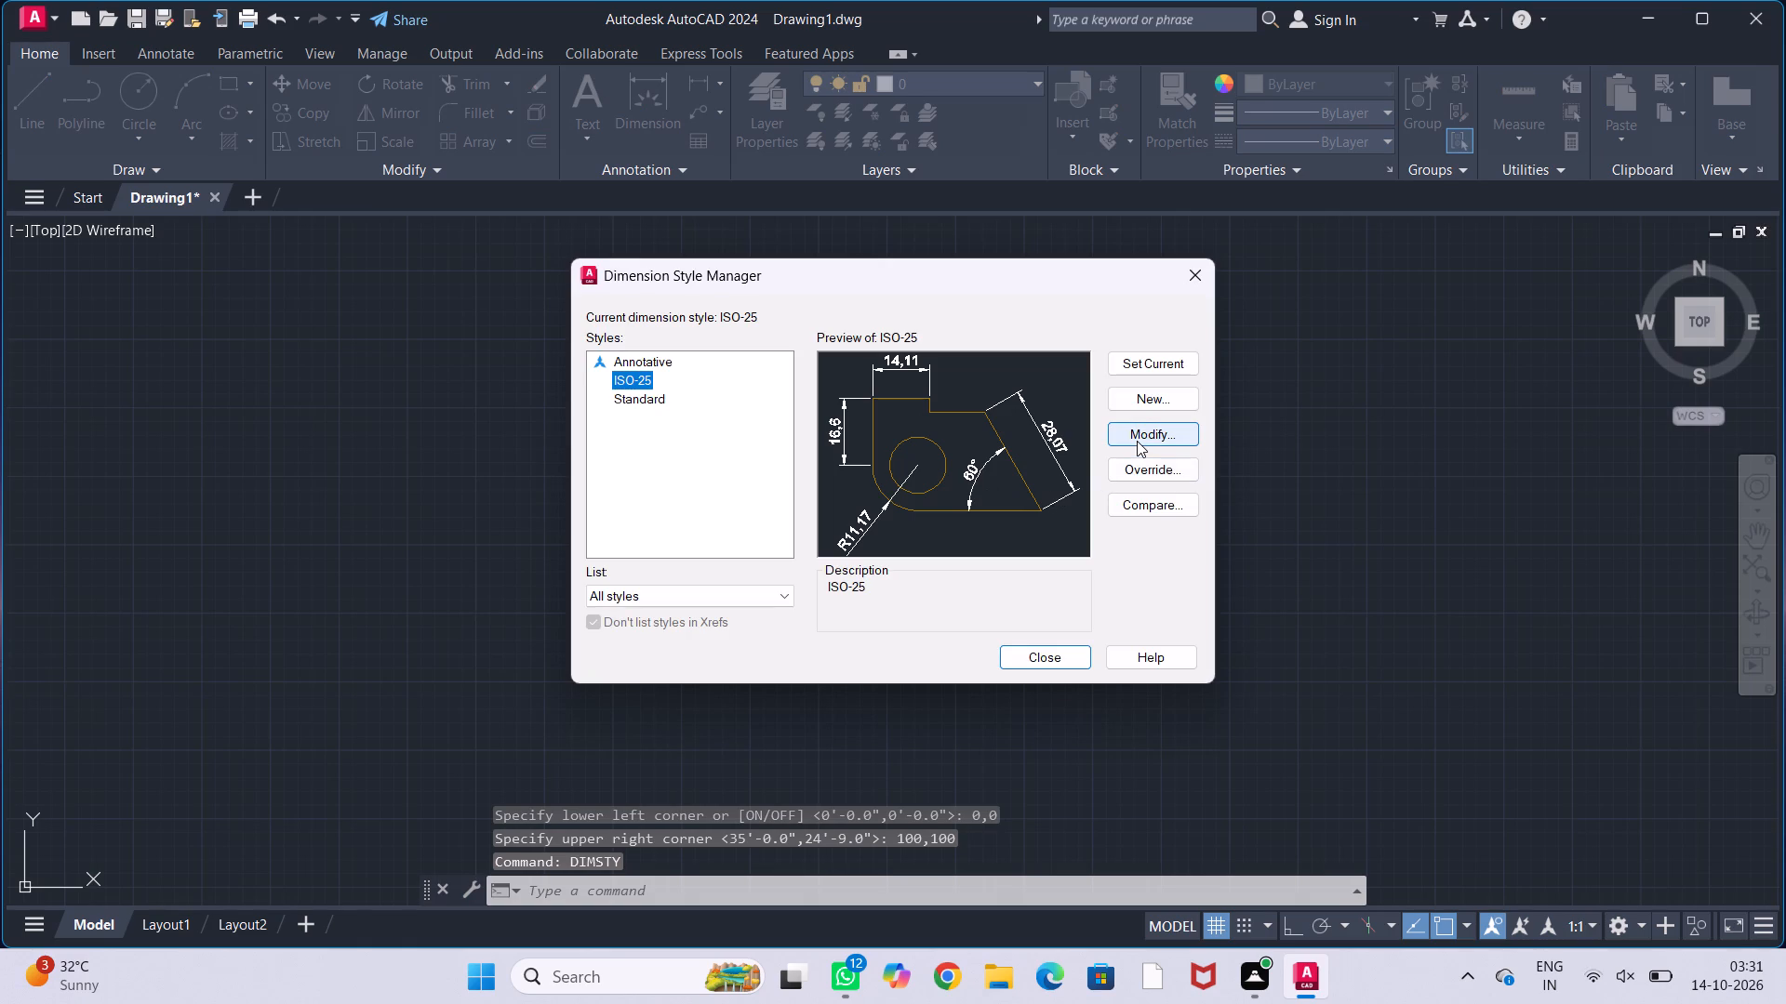
{"action": "left_click", "coordinate": [1137, 441]}
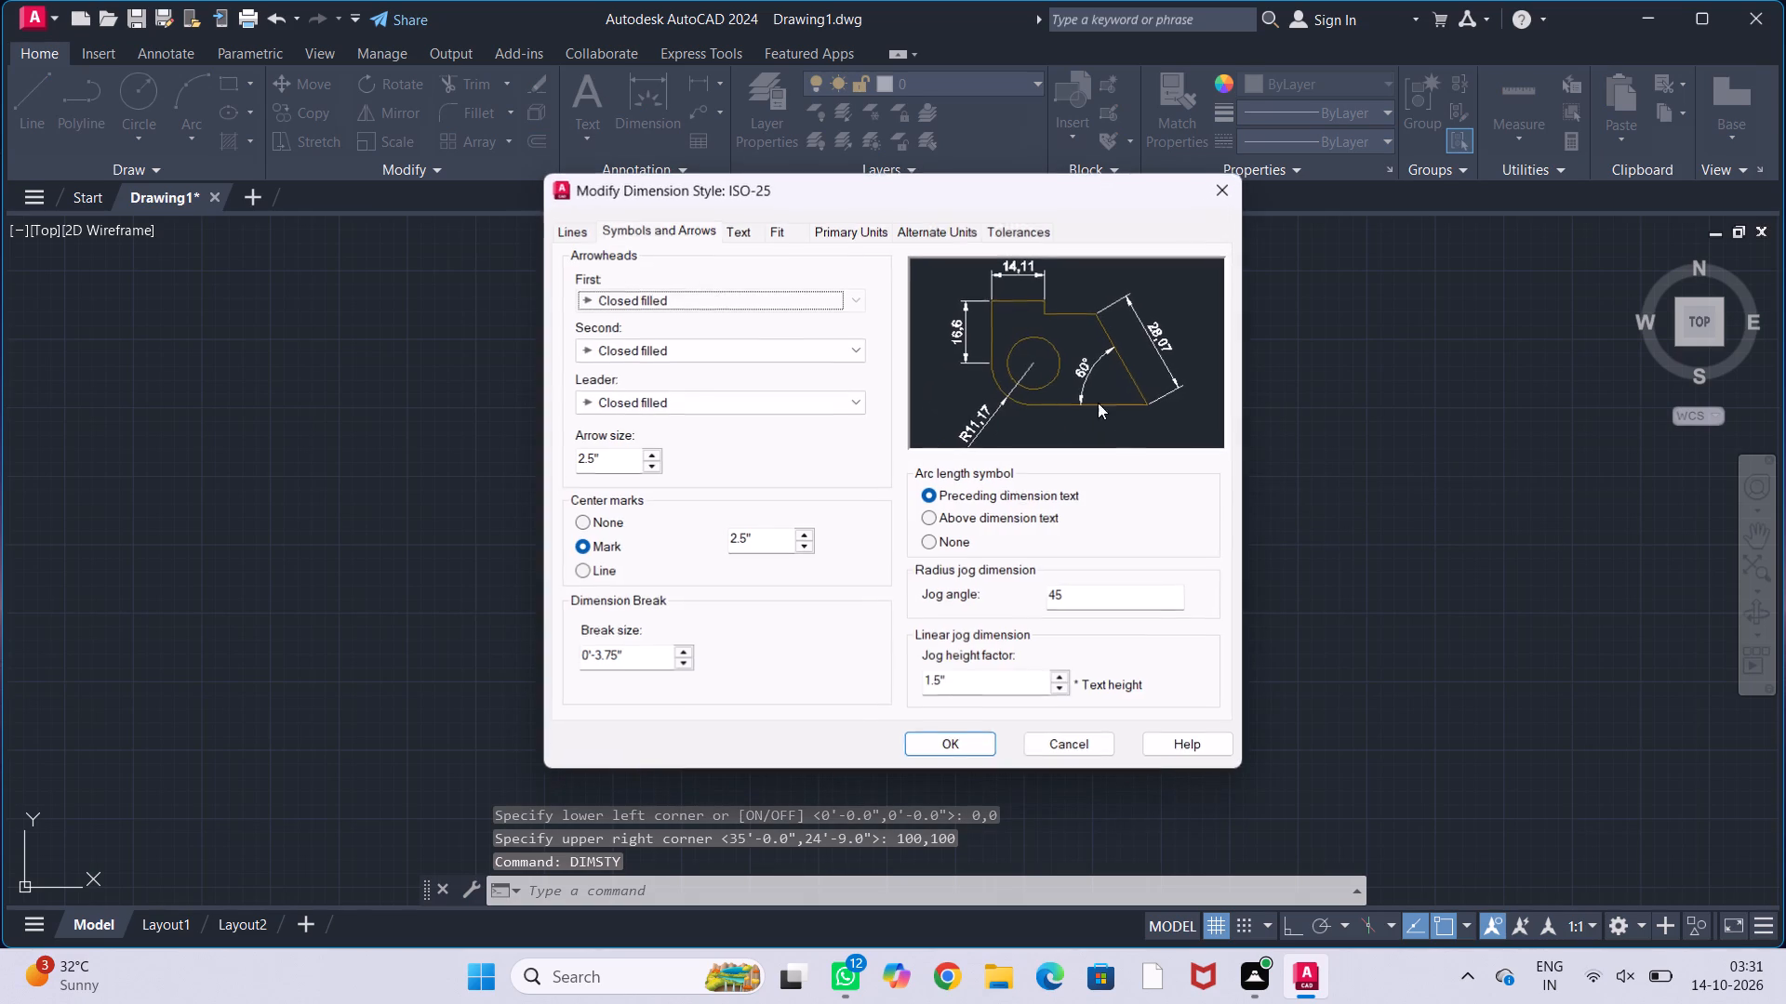
{"action": "left_click", "coordinate": [859, 228]}
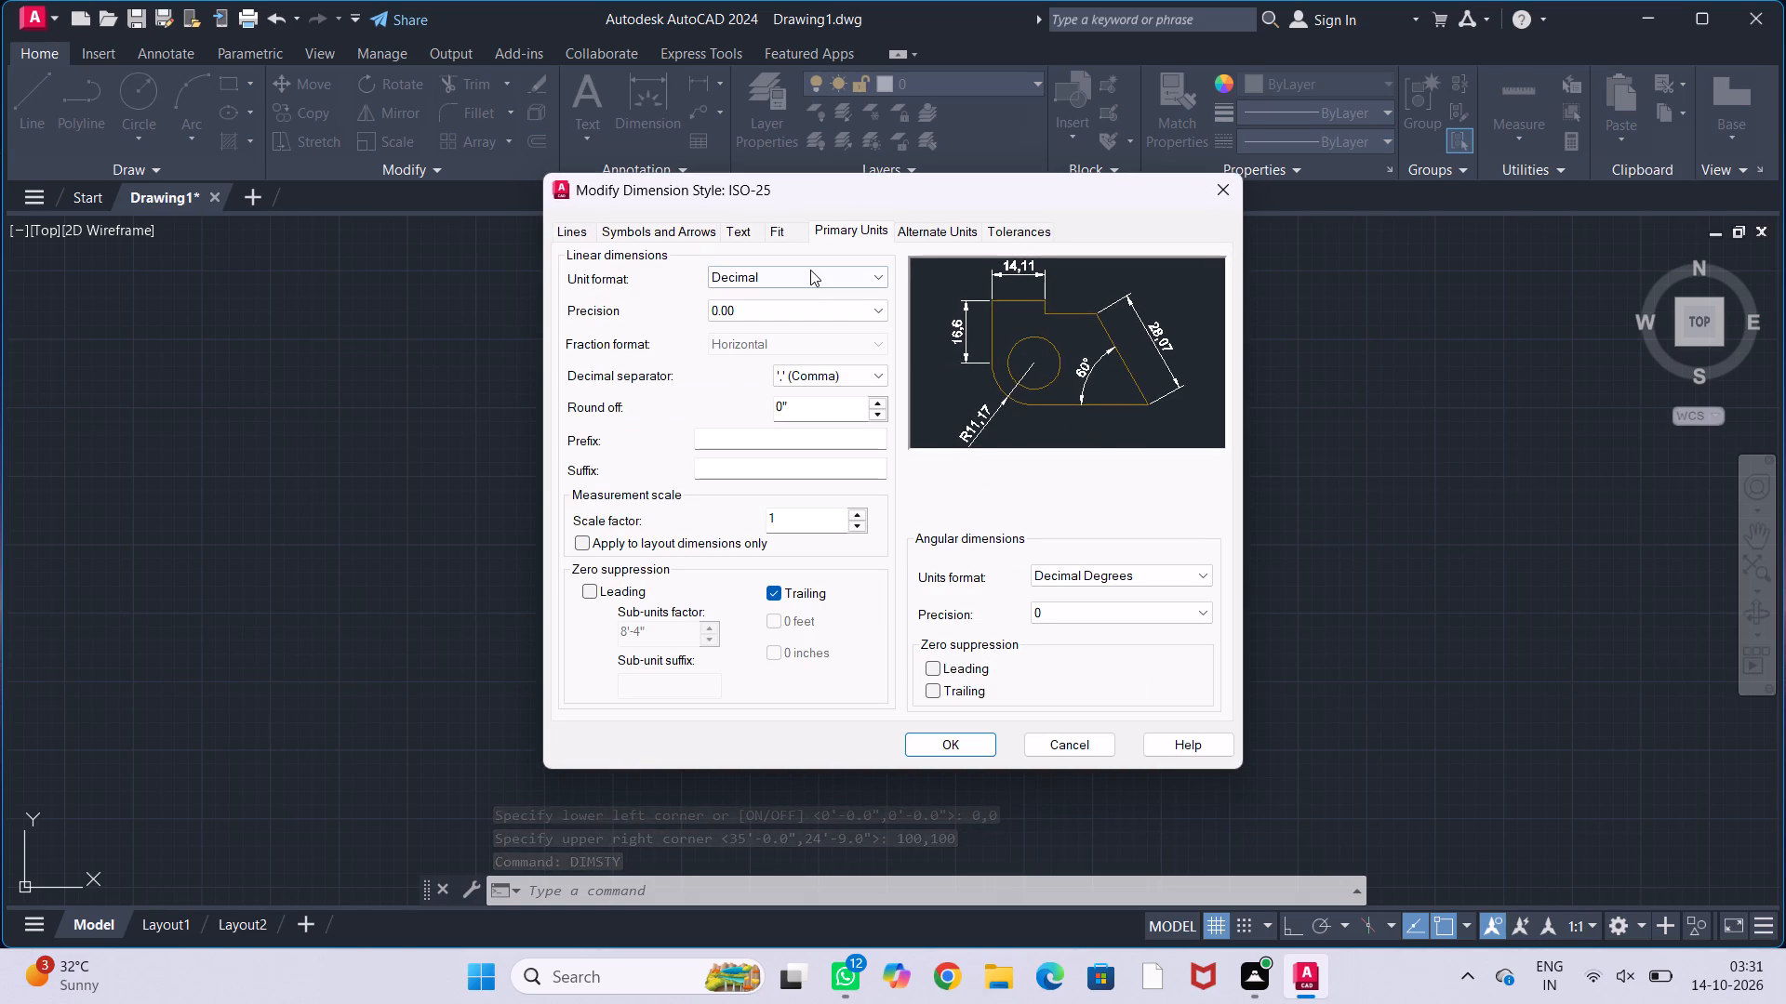
{"action": "left_click", "coordinate": [810, 270]}
{"action": "left_click", "coordinate": [811, 327]}
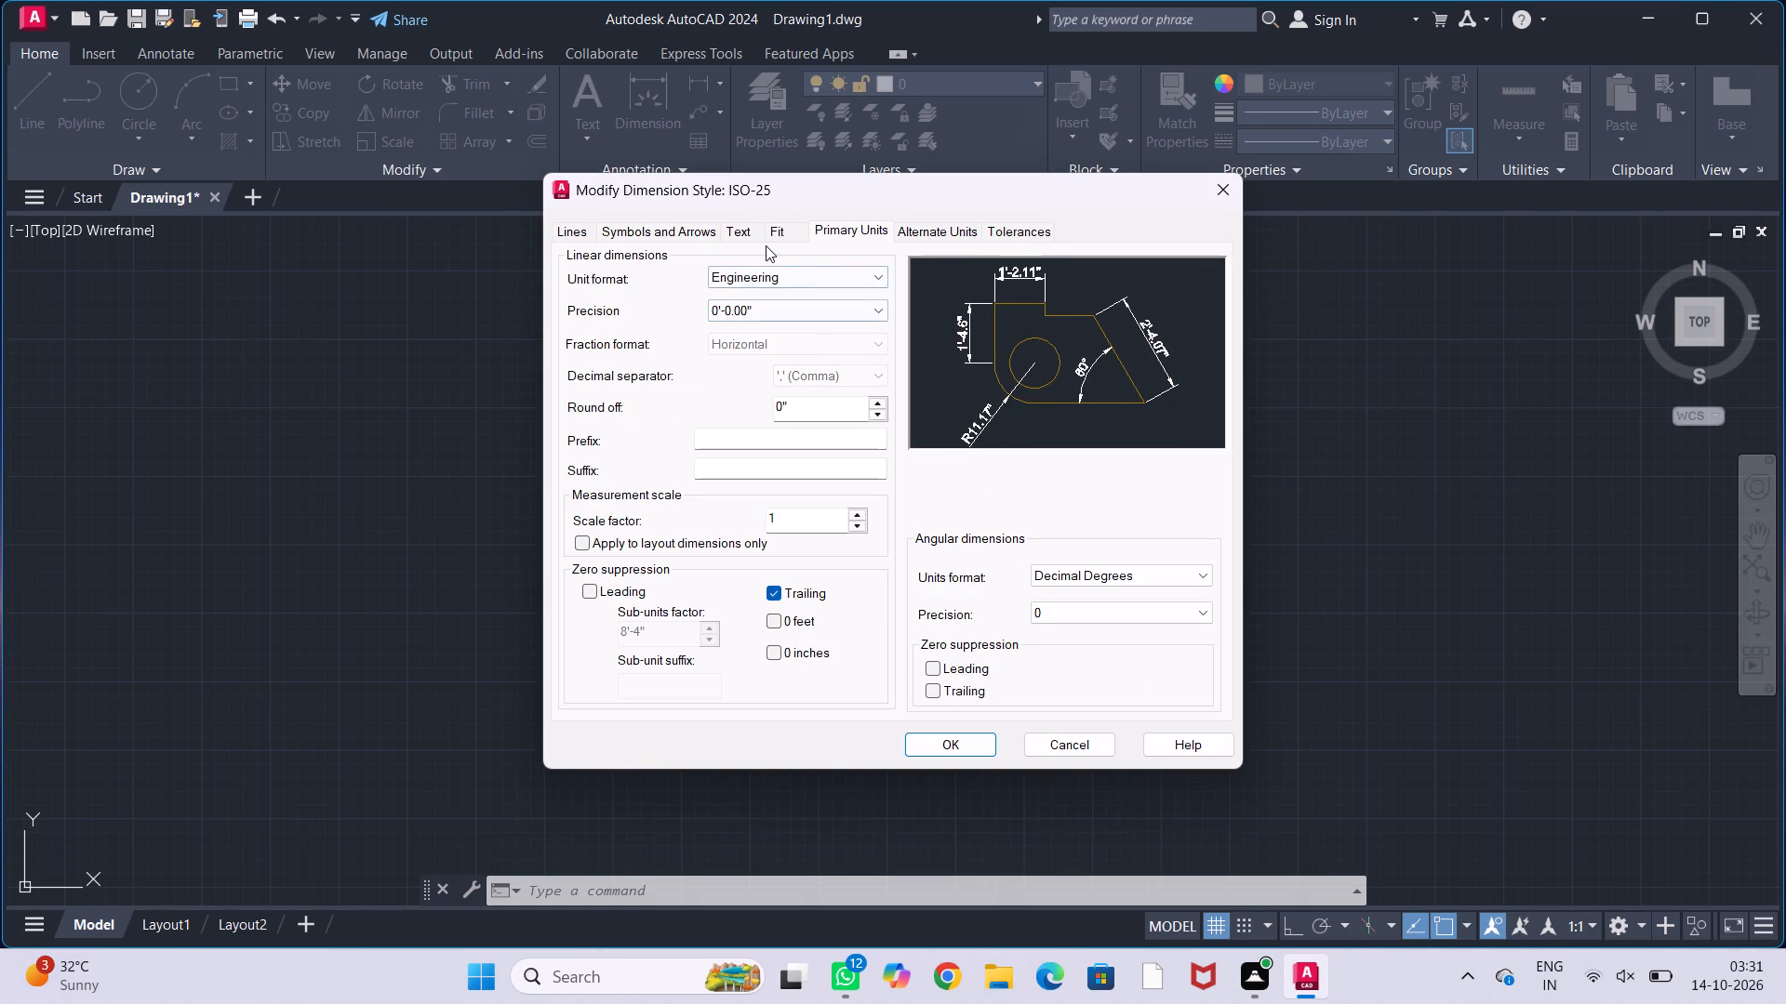
{"action": "left_click", "coordinate": [740, 231]}
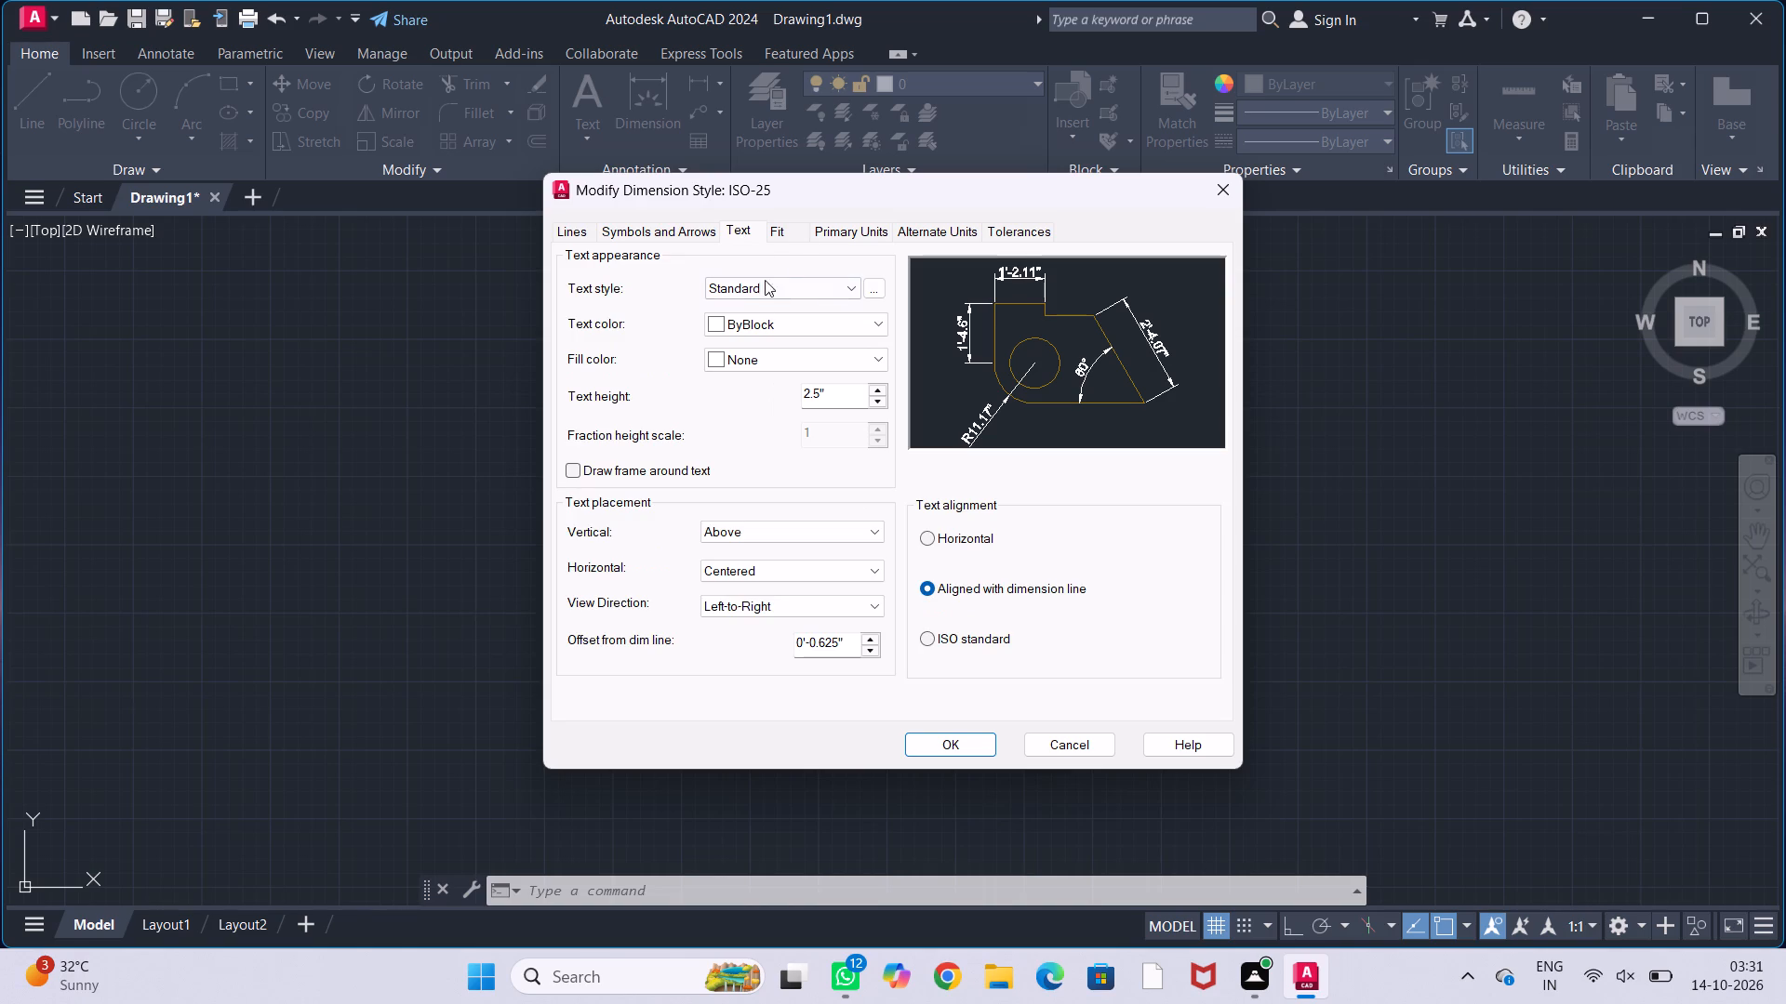
{"action": "left_click", "coordinate": [857, 223]}
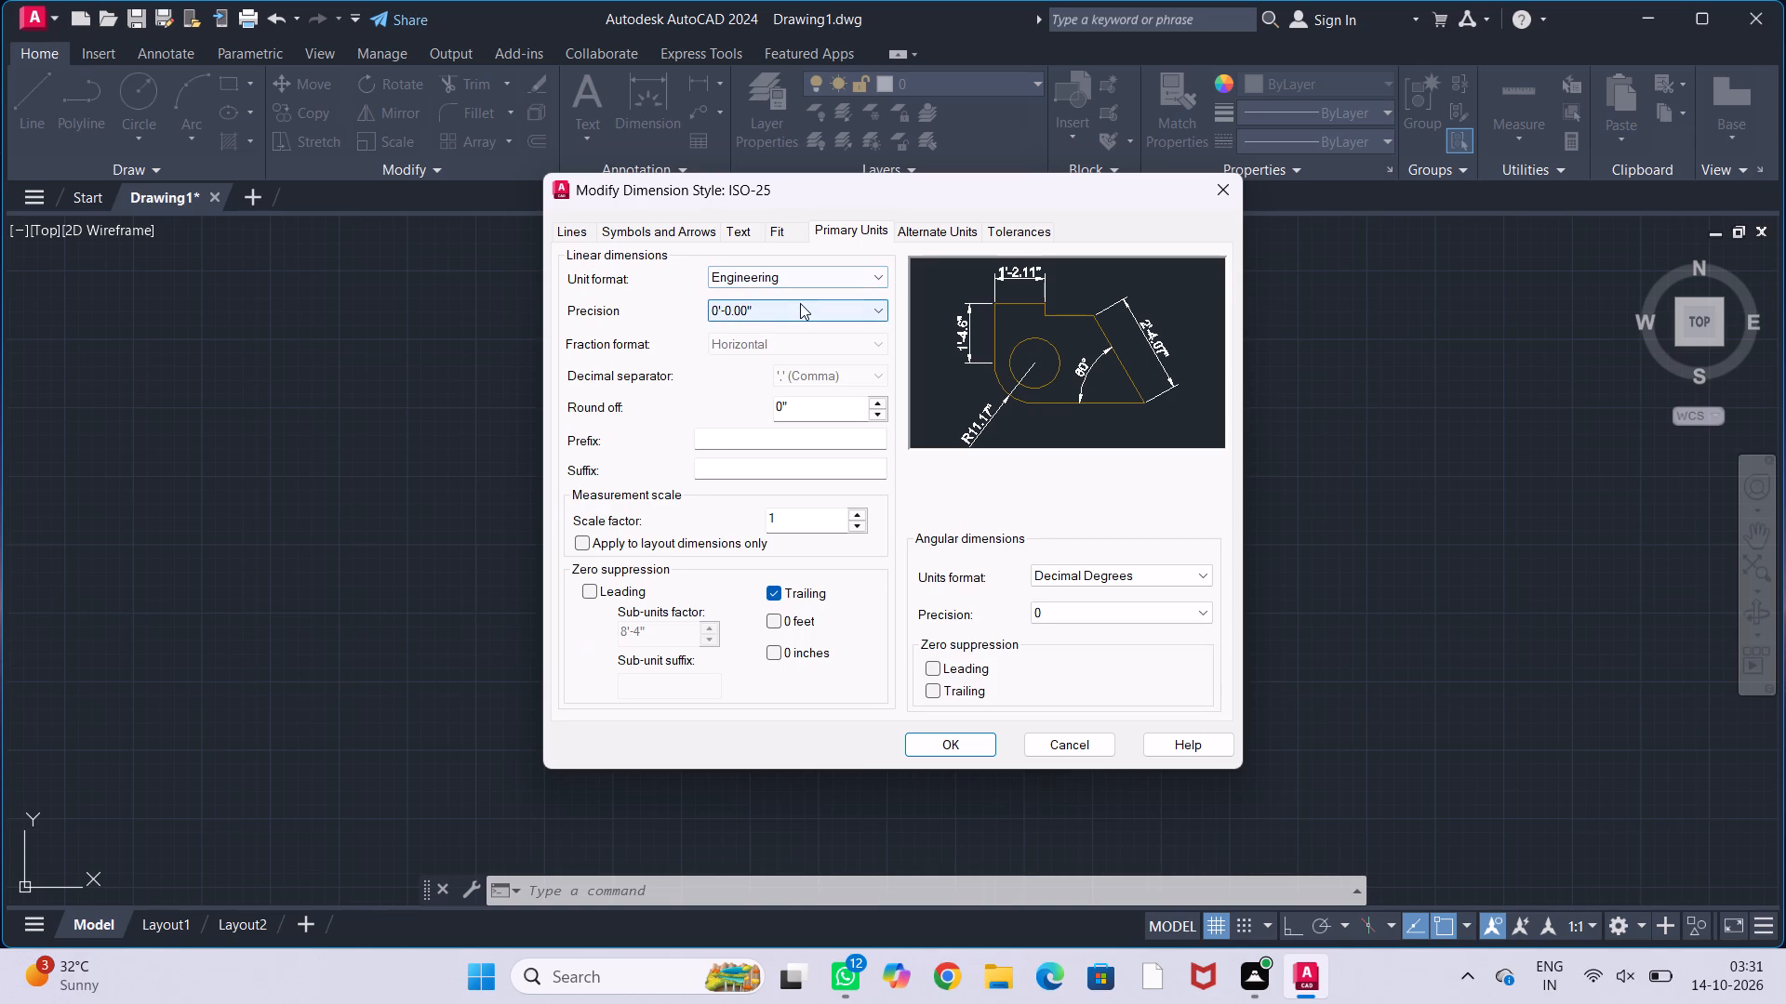
{"action": "left_click", "coordinate": [800, 303]}
{"action": "left_click", "coordinate": [800, 338]}
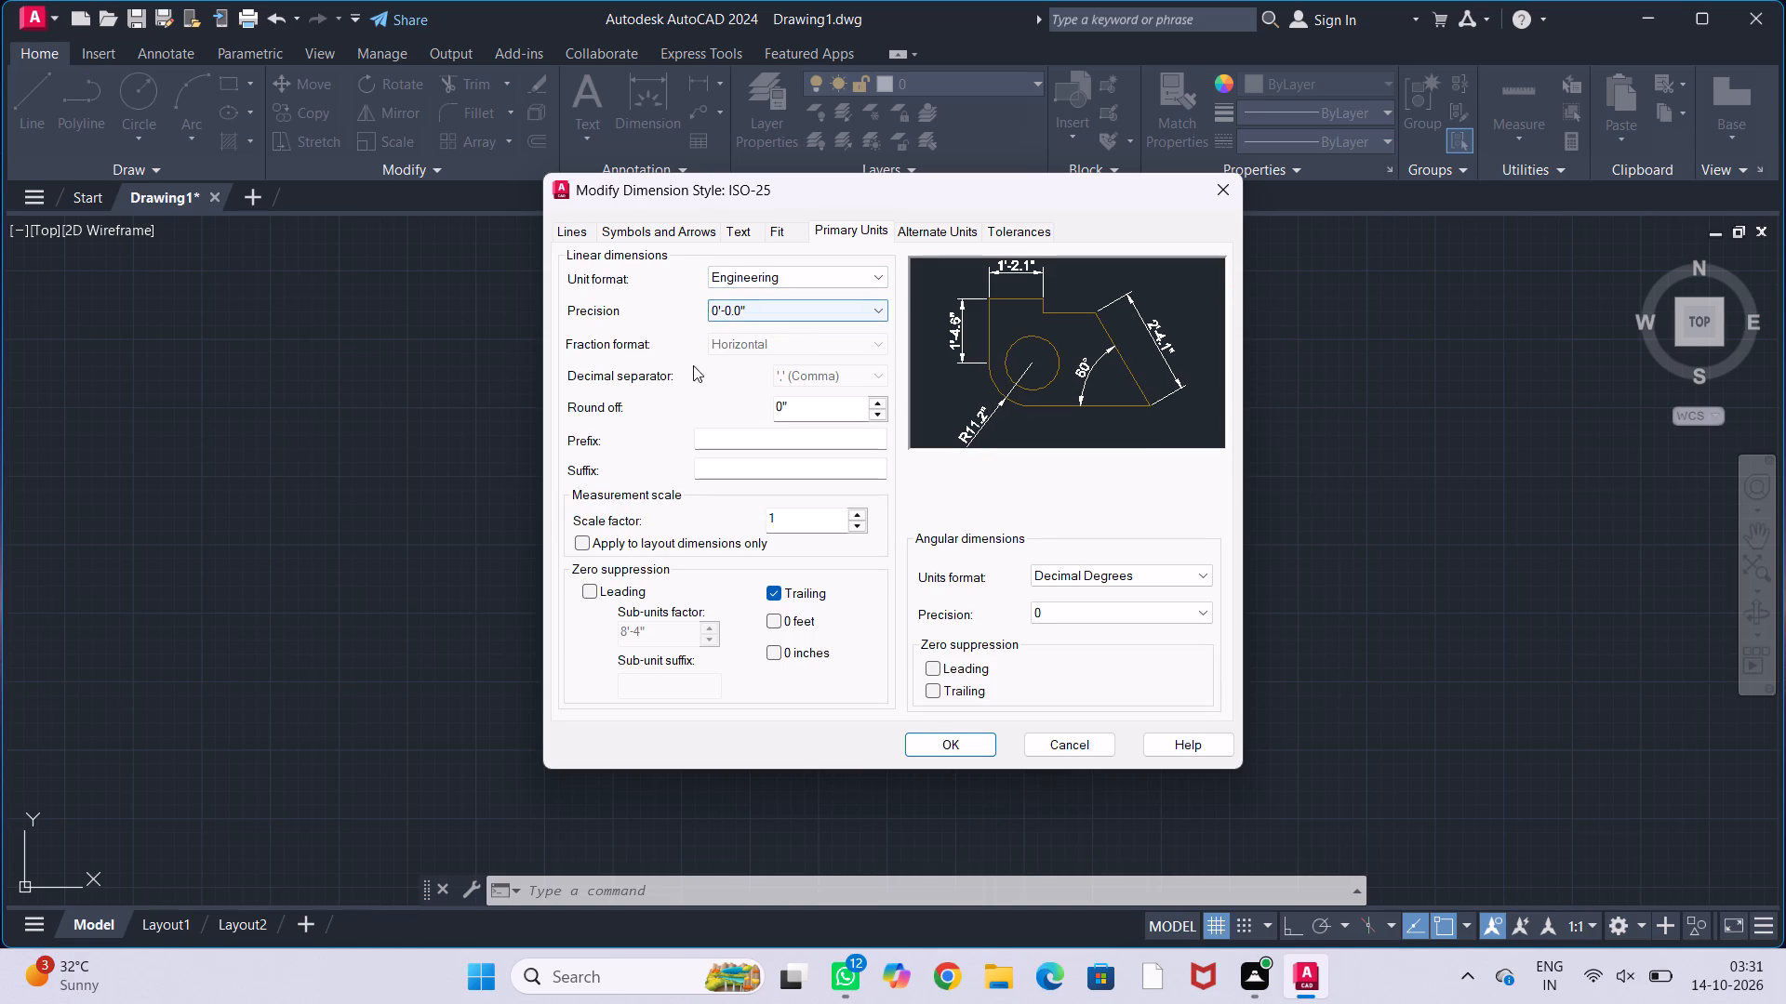
Set the ISO-25 dimension style's text height to 1'.
{"action": "left_click", "coordinate": [746, 228]}
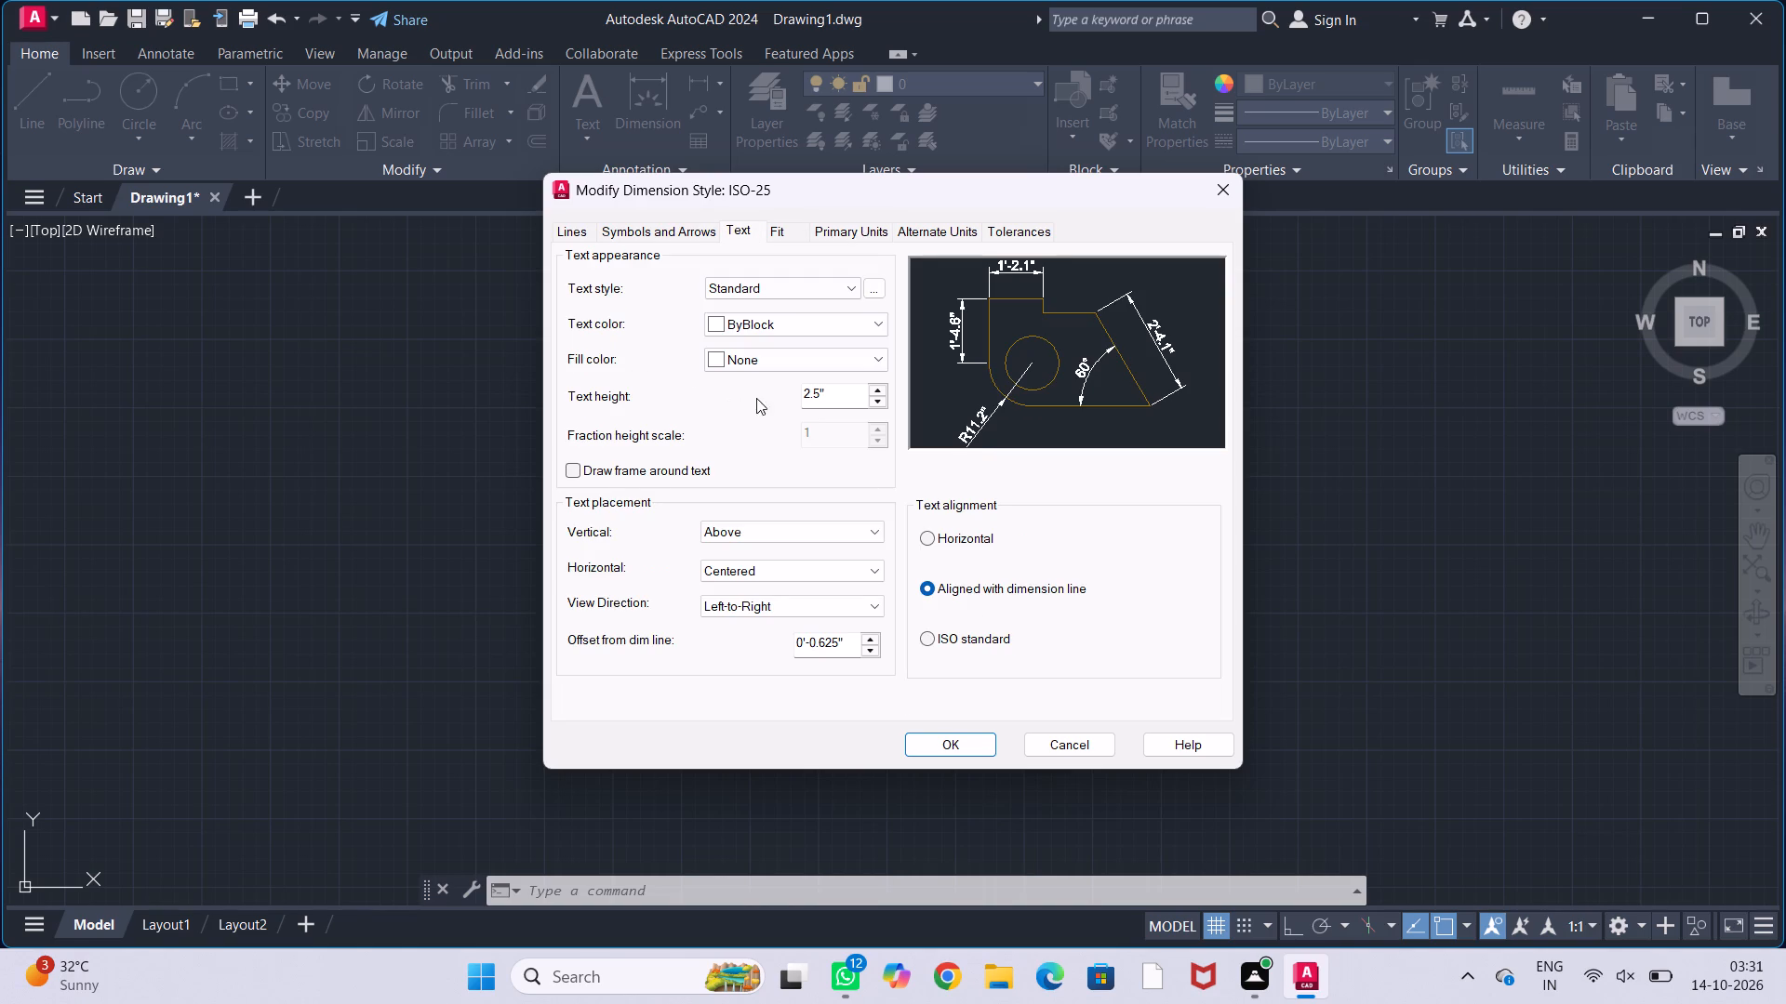
{"action": "left_click_drag", "start_coordinate": [841, 393], "coordinate": [775, 398]}
{"action": "key", "text": "Delete"}
{"action": "key", "text": "1"}
{"action": "key", "text": "apostrophe"}
{"action": "key", "text": "Return"}
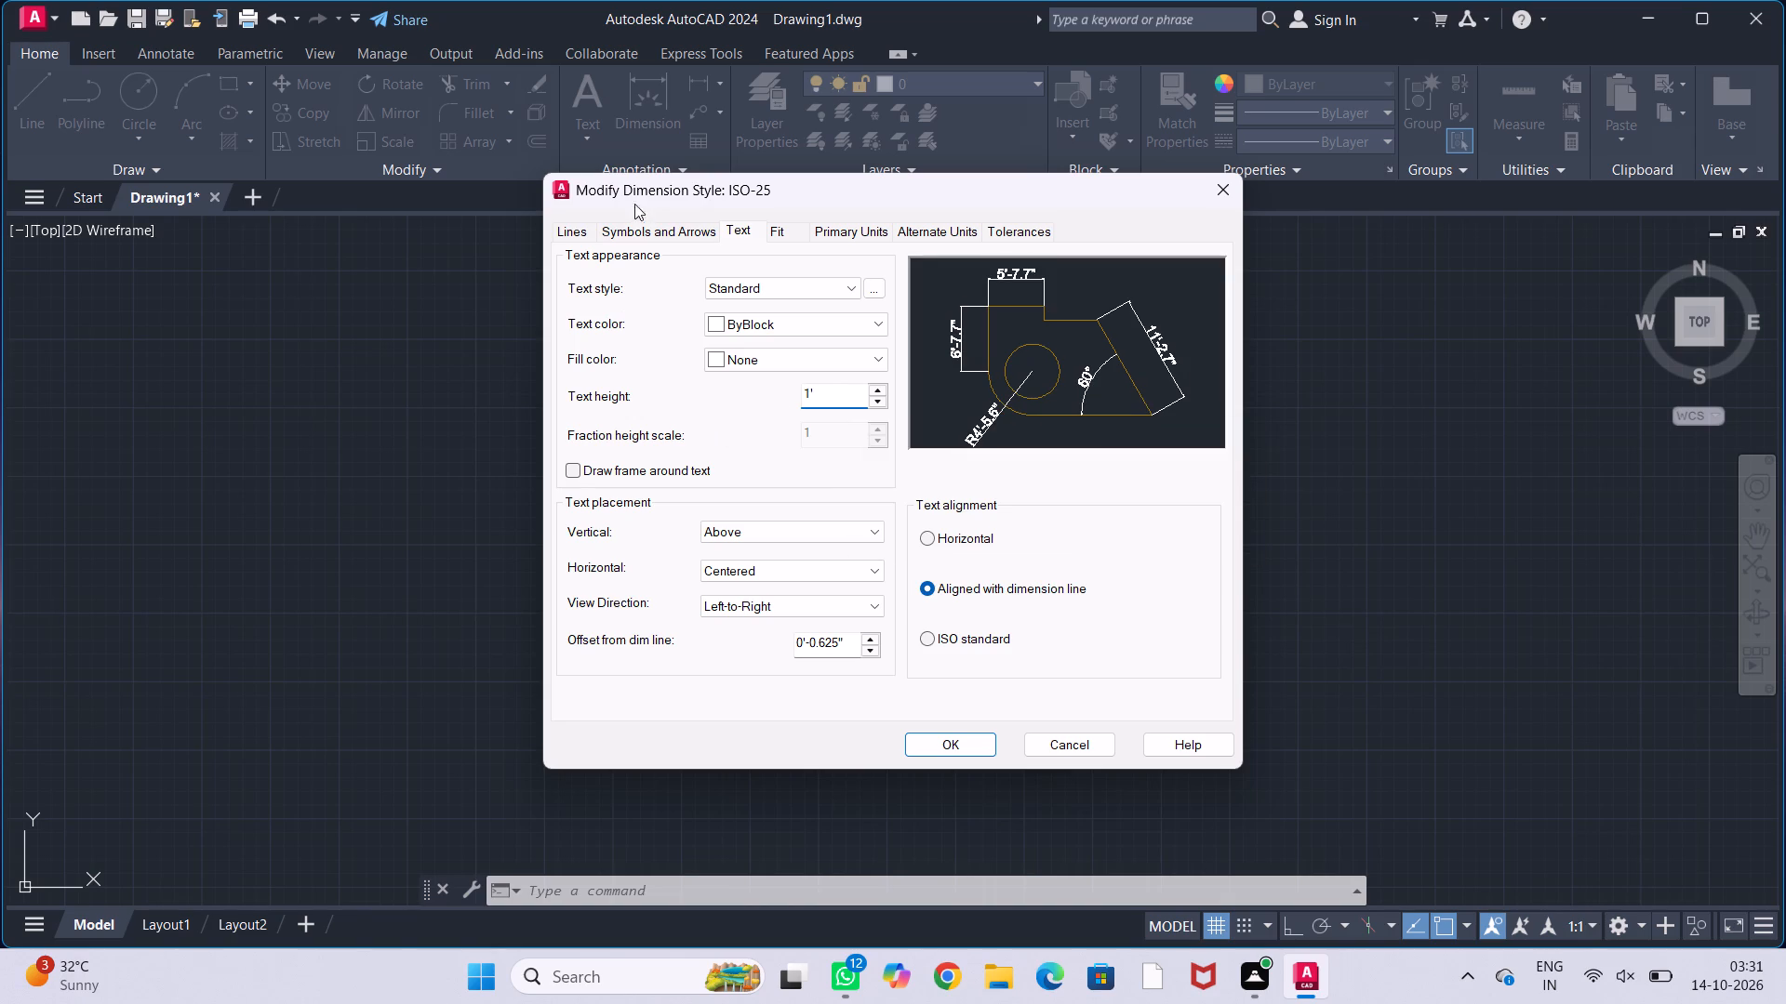
Set the ISO-25 dimension style's arrow size to 6" and apply the style changes.
{"action": "left_click", "coordinate": [644, 227]}
{"action": "left_click_drag", "start_coordinate": [616, 456], "coordinate": [571, 460]}
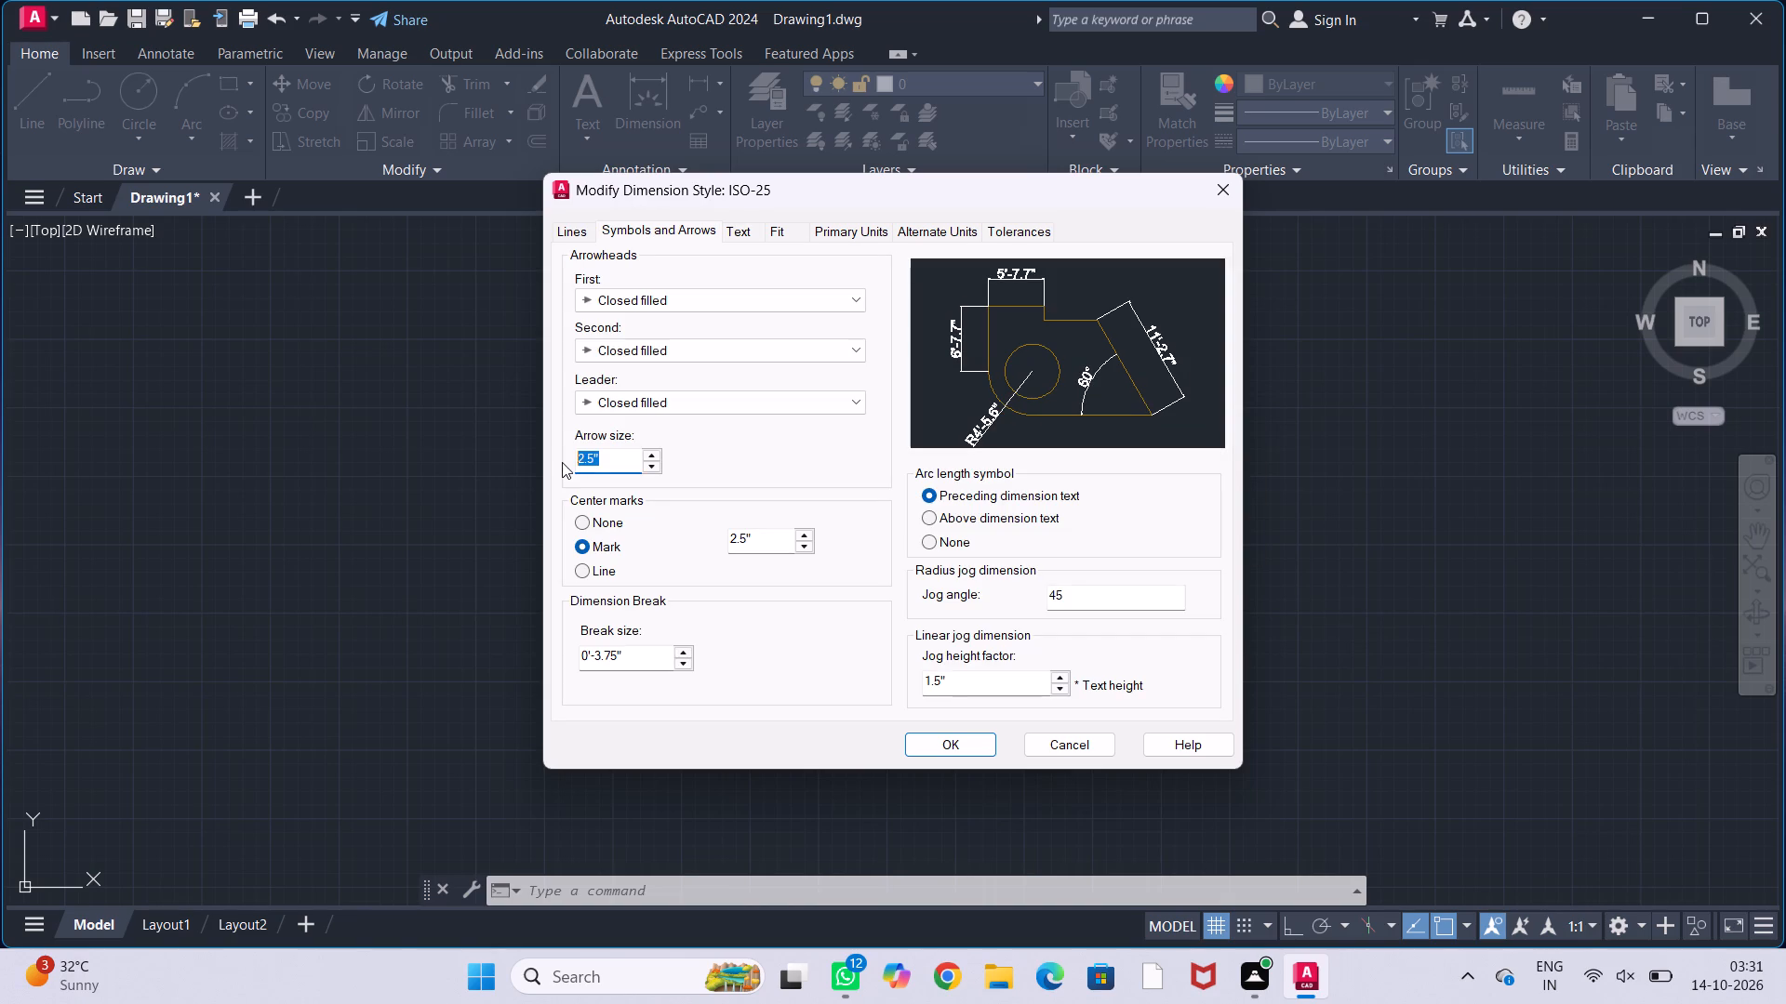
{"action": "key", "text": "BackSpace"}
{"action": "key", "text": "6"}
{"action": "key", "text": "shift+quotedbl"}
{"action": "left_click", "coordinate": [969, 746]}
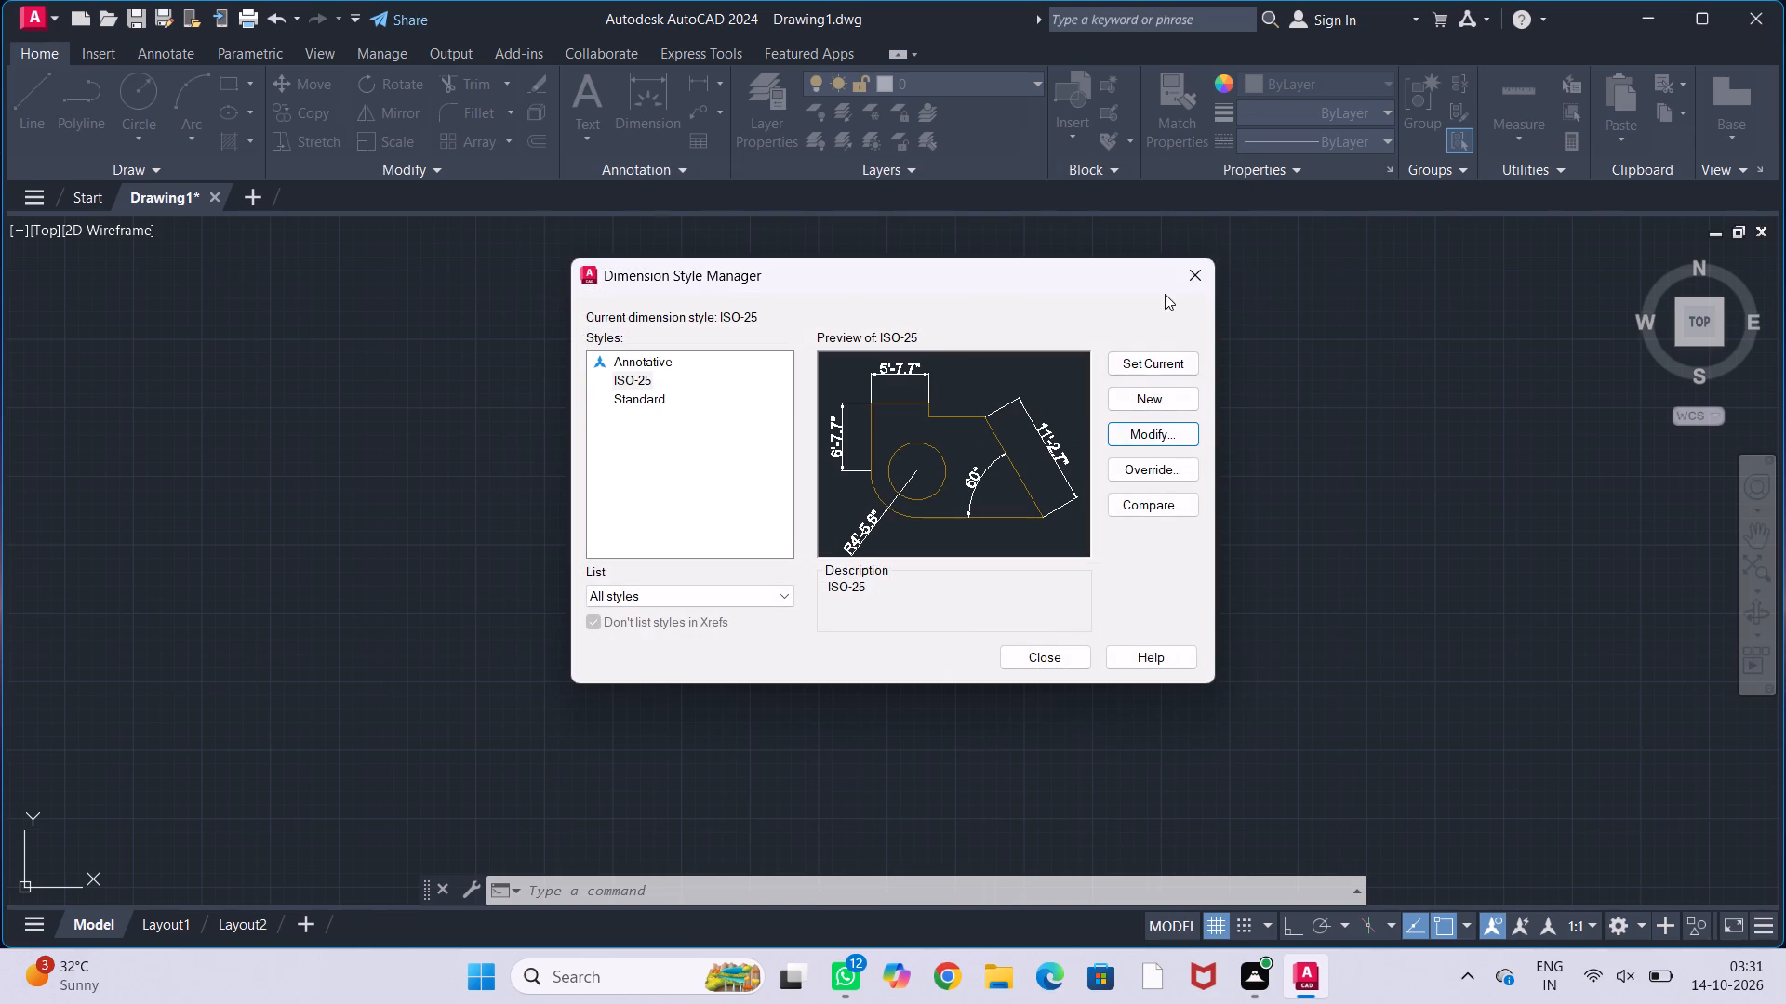
Make ISO-25 the current dimension style and finish with the Dimension Style Manager.
{"action": "double_click", "coordinate": [1152, 367]}
{"action": "left_click", "coordinate": [1053, 660]}
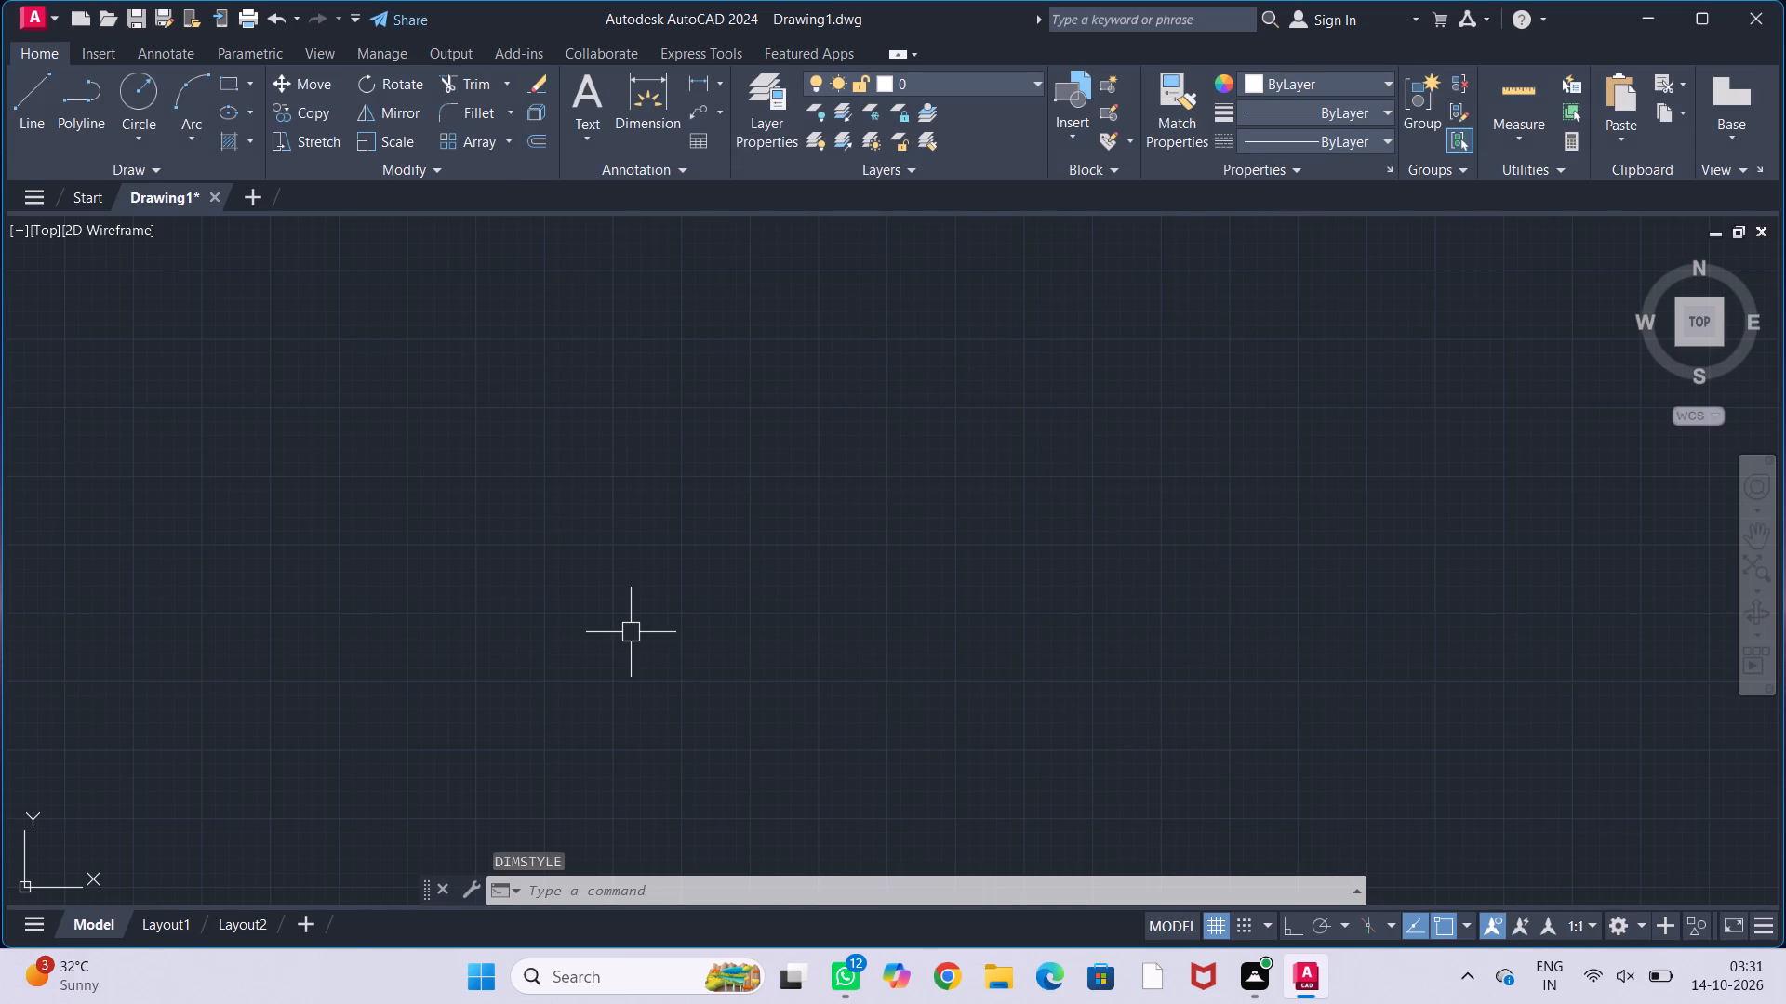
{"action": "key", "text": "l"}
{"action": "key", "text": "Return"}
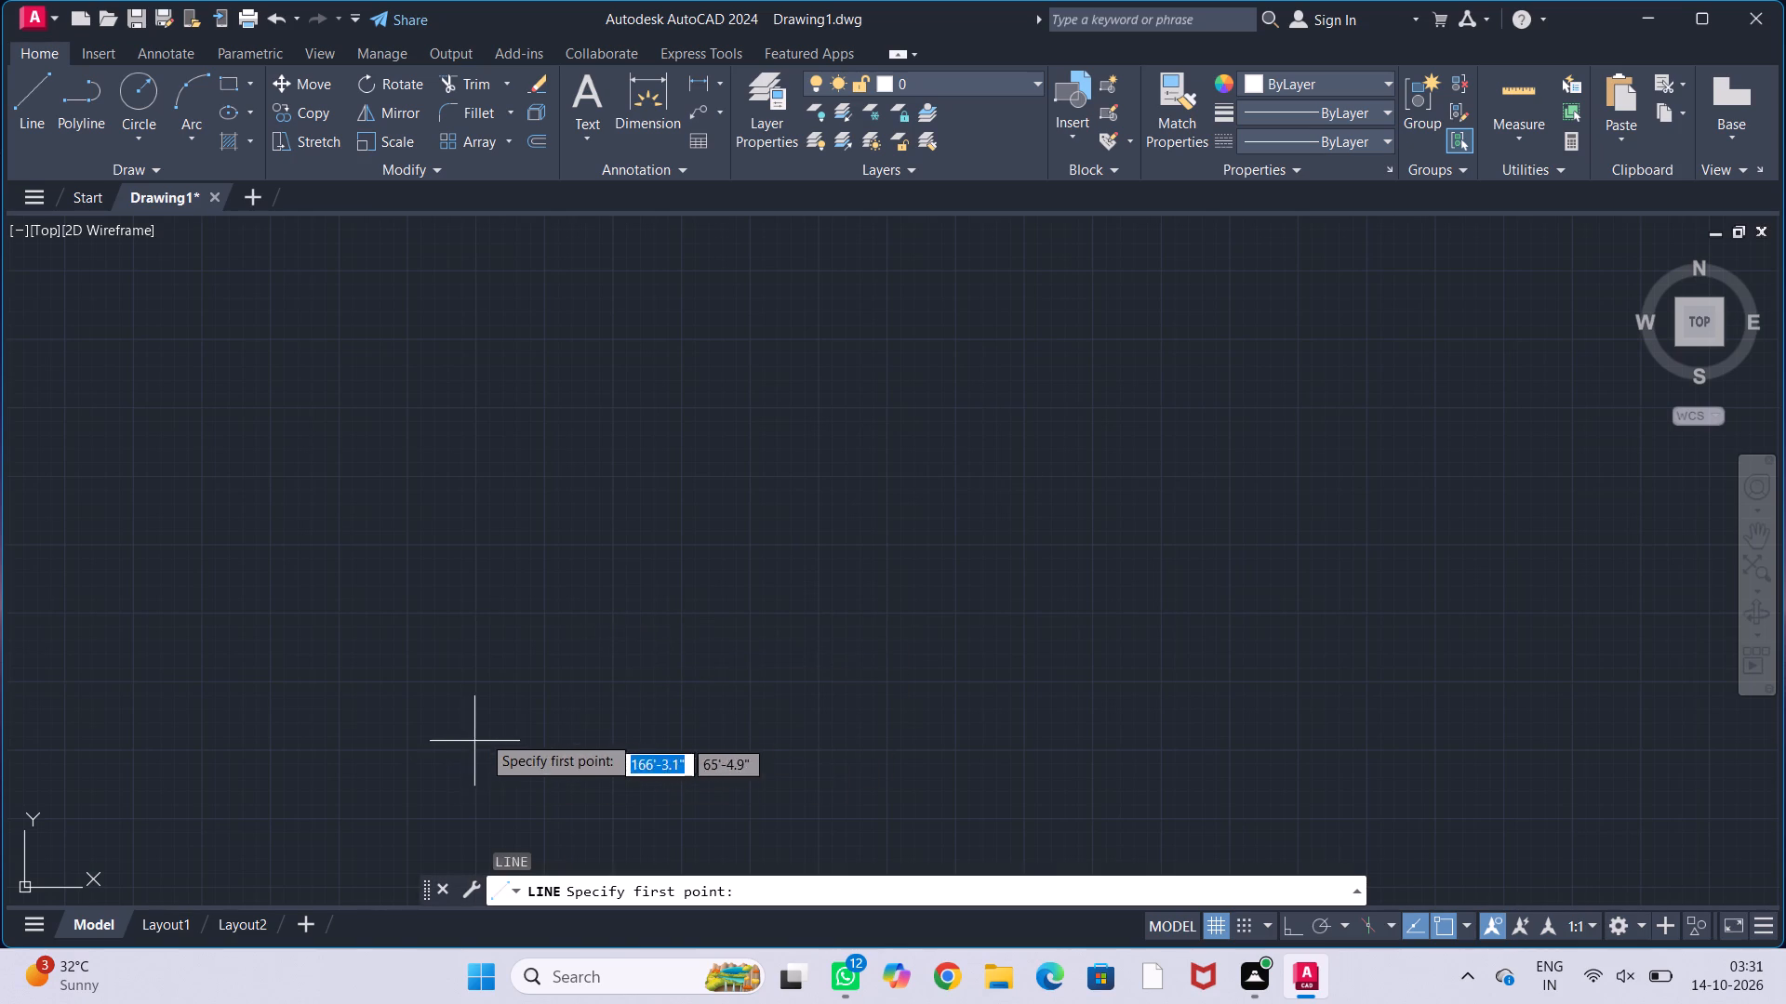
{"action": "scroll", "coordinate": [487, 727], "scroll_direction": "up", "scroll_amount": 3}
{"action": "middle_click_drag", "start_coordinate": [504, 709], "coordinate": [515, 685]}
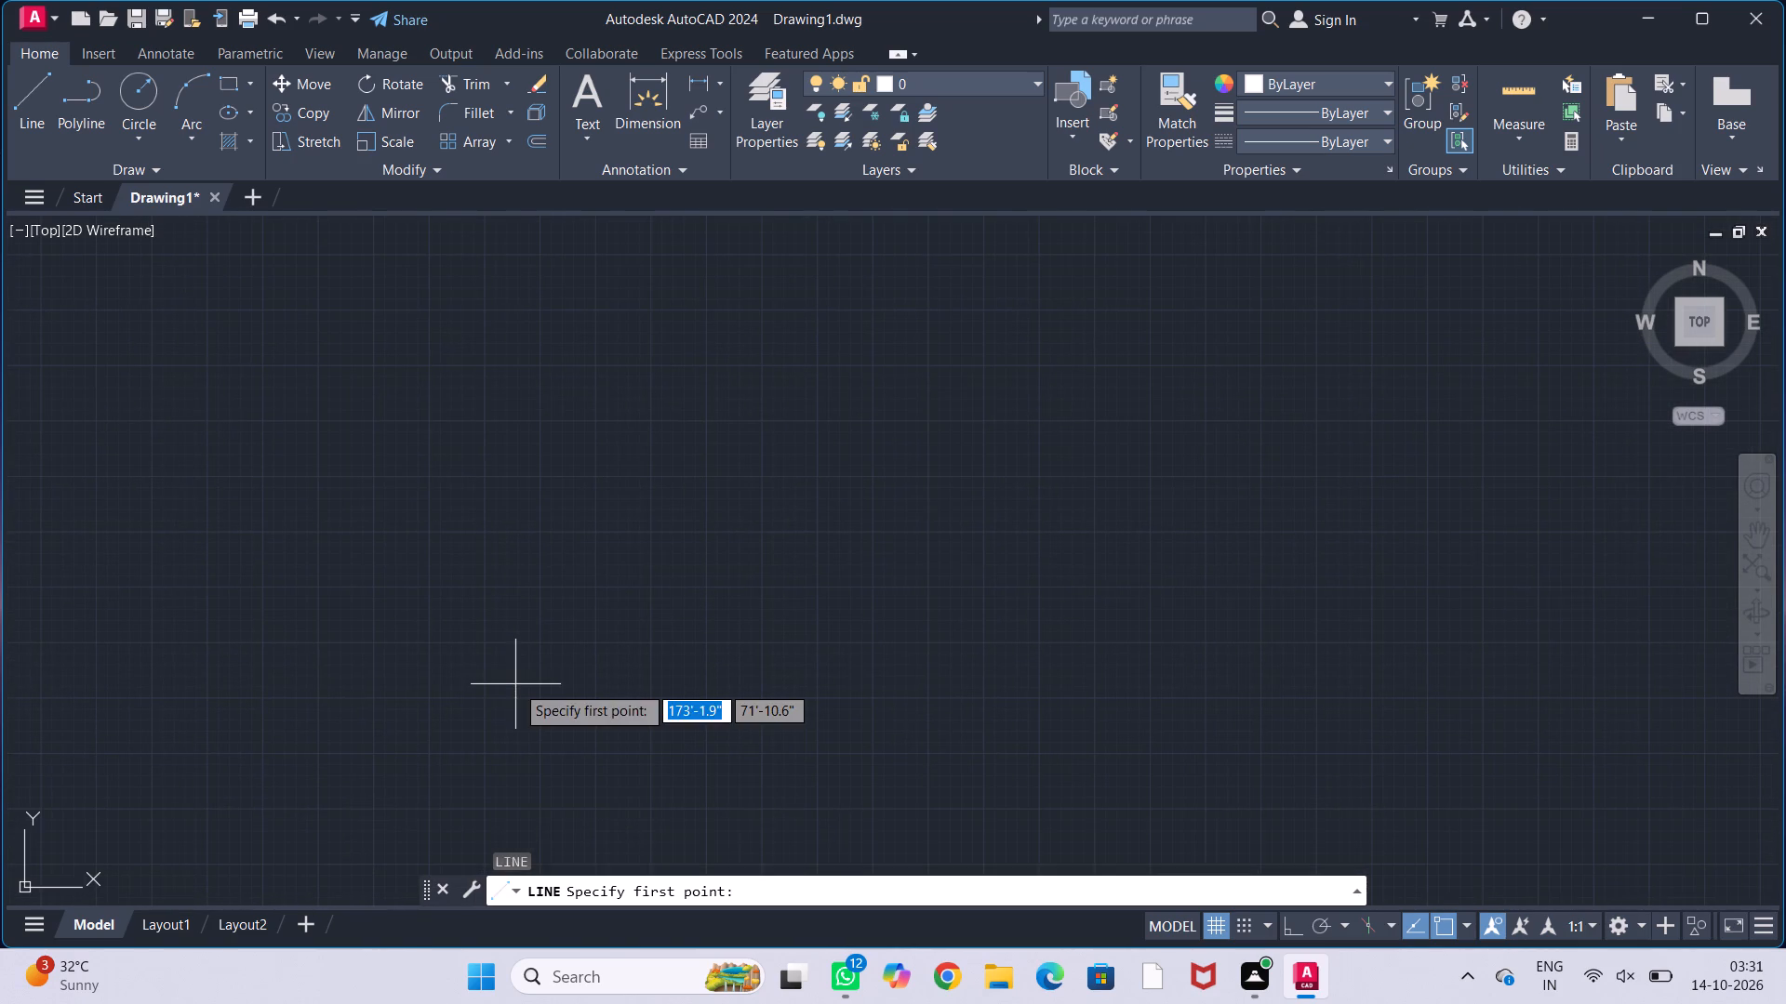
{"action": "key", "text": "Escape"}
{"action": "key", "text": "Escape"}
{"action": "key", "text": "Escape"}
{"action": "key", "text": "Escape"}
Zoom All so the view covers the new drawing limits, with the origin near the lower-left corner.
{"action": "key", "text": "z"}
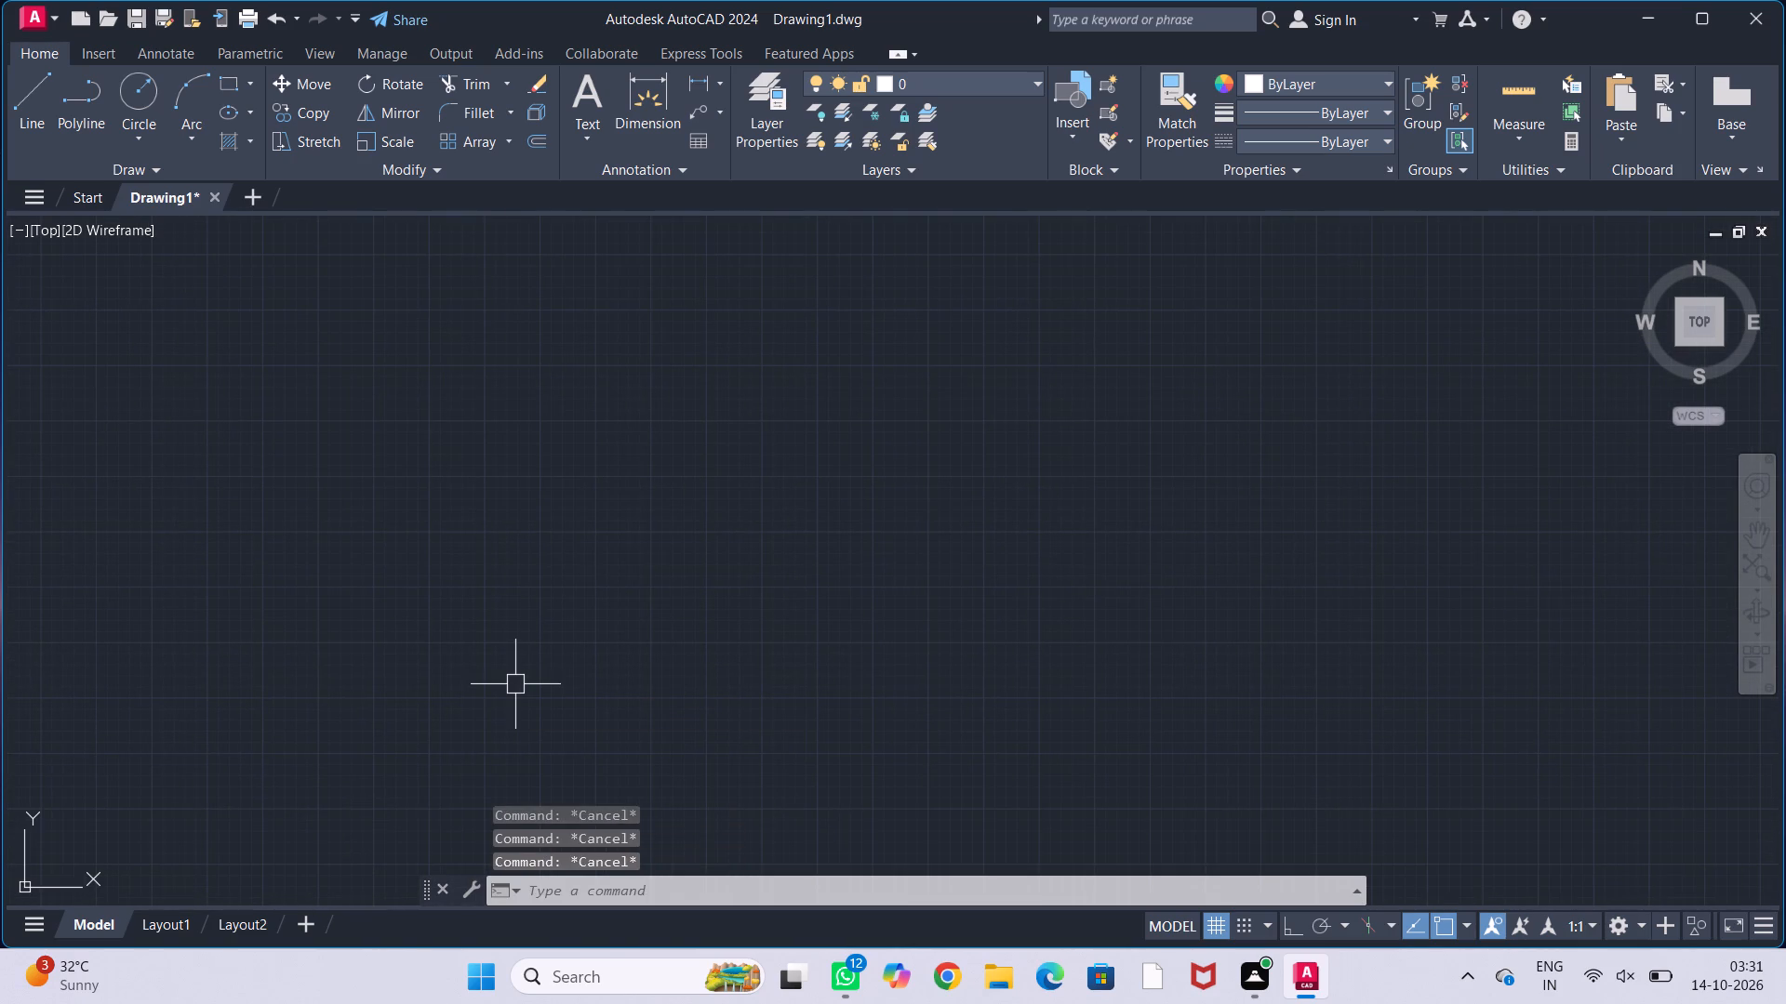
{"action": "key", "text": "Return"}
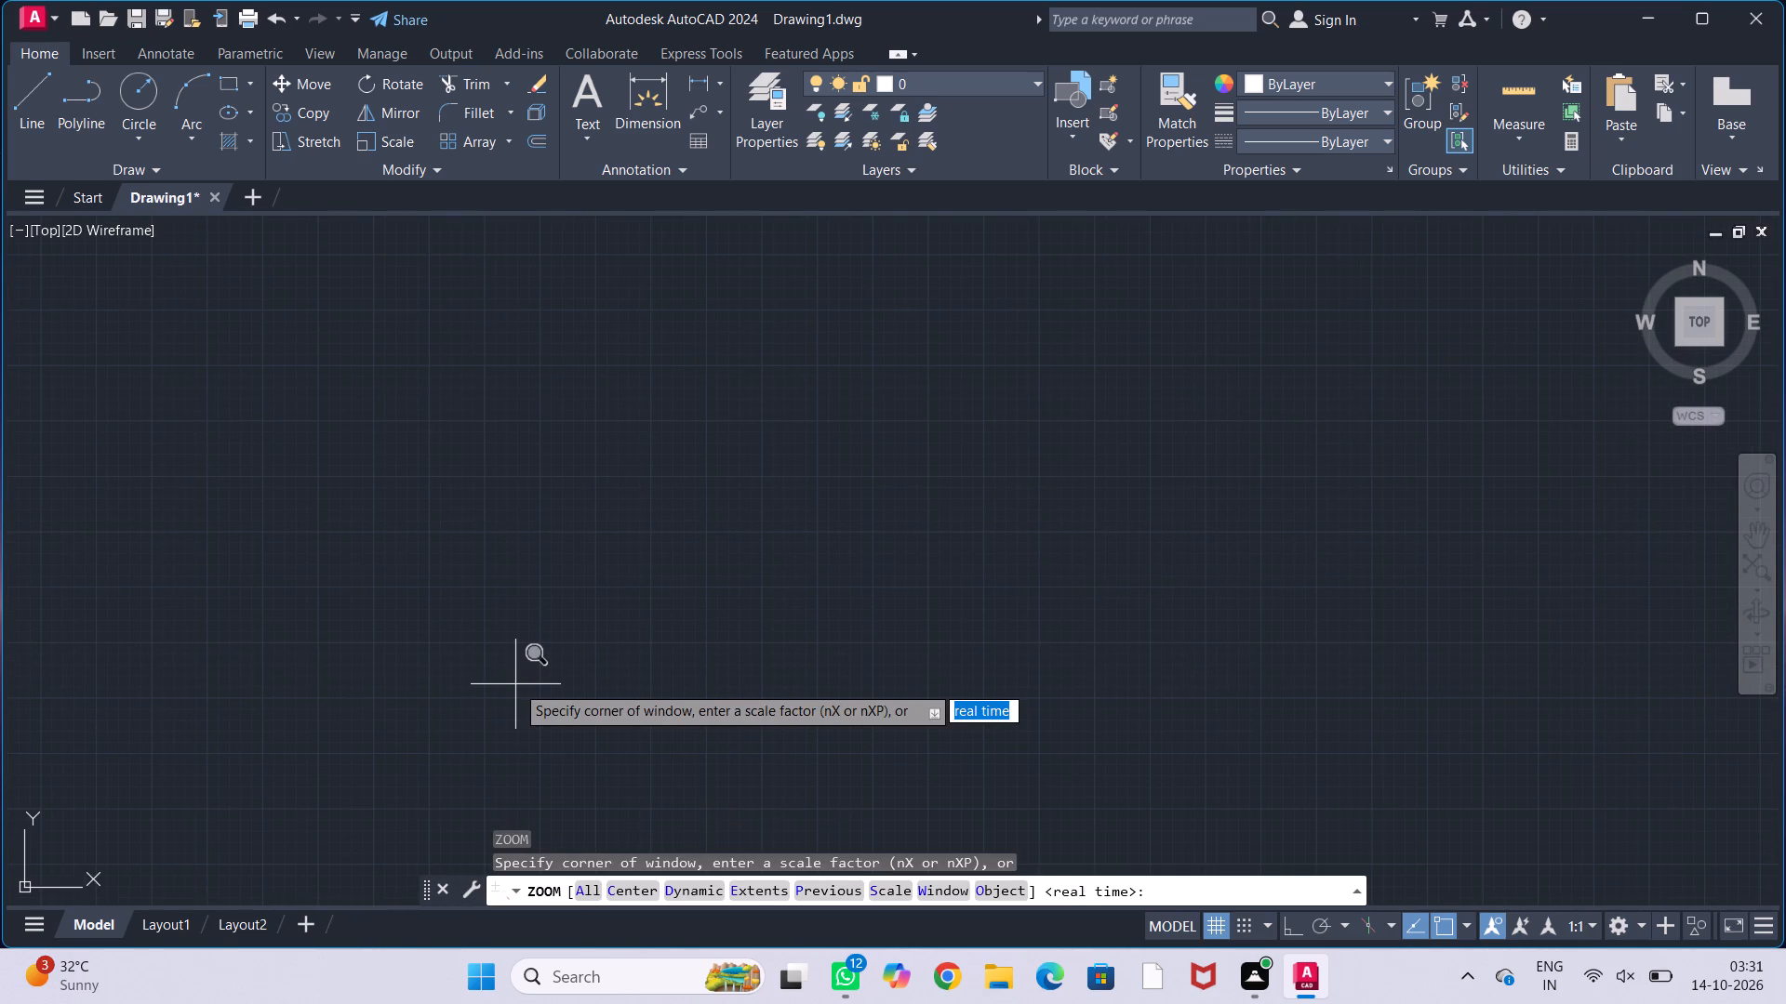
{"action": "key", "text": "a"}
{"action": "key", "text": "Return"}
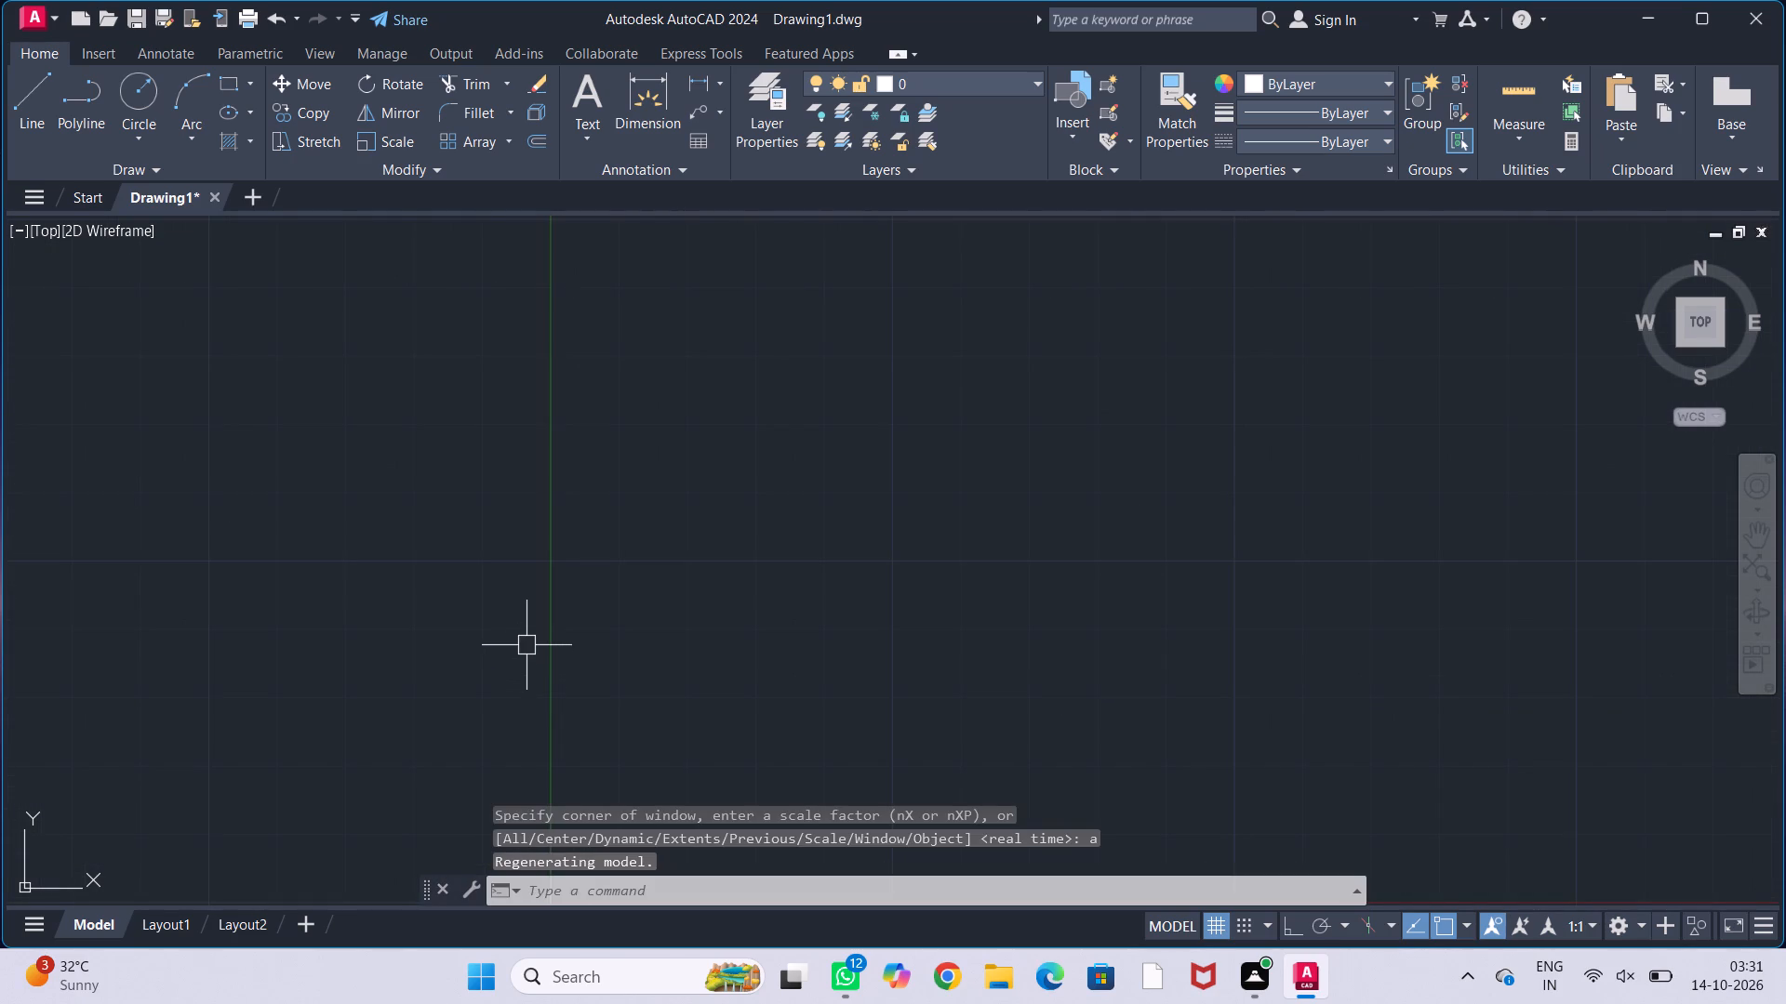
{"action": "scroll", "coordinate": [591, 601], "scroll_direction": "down", "scroll_amount": 1}
{"action": "scroll", "coordinate": [666, 579], "scroll_direction": "down", "scroll_amount": 1}
{"action": "middle_click_drag", "start_coordinate": [765, 566], "coordinate": [256, 705]}
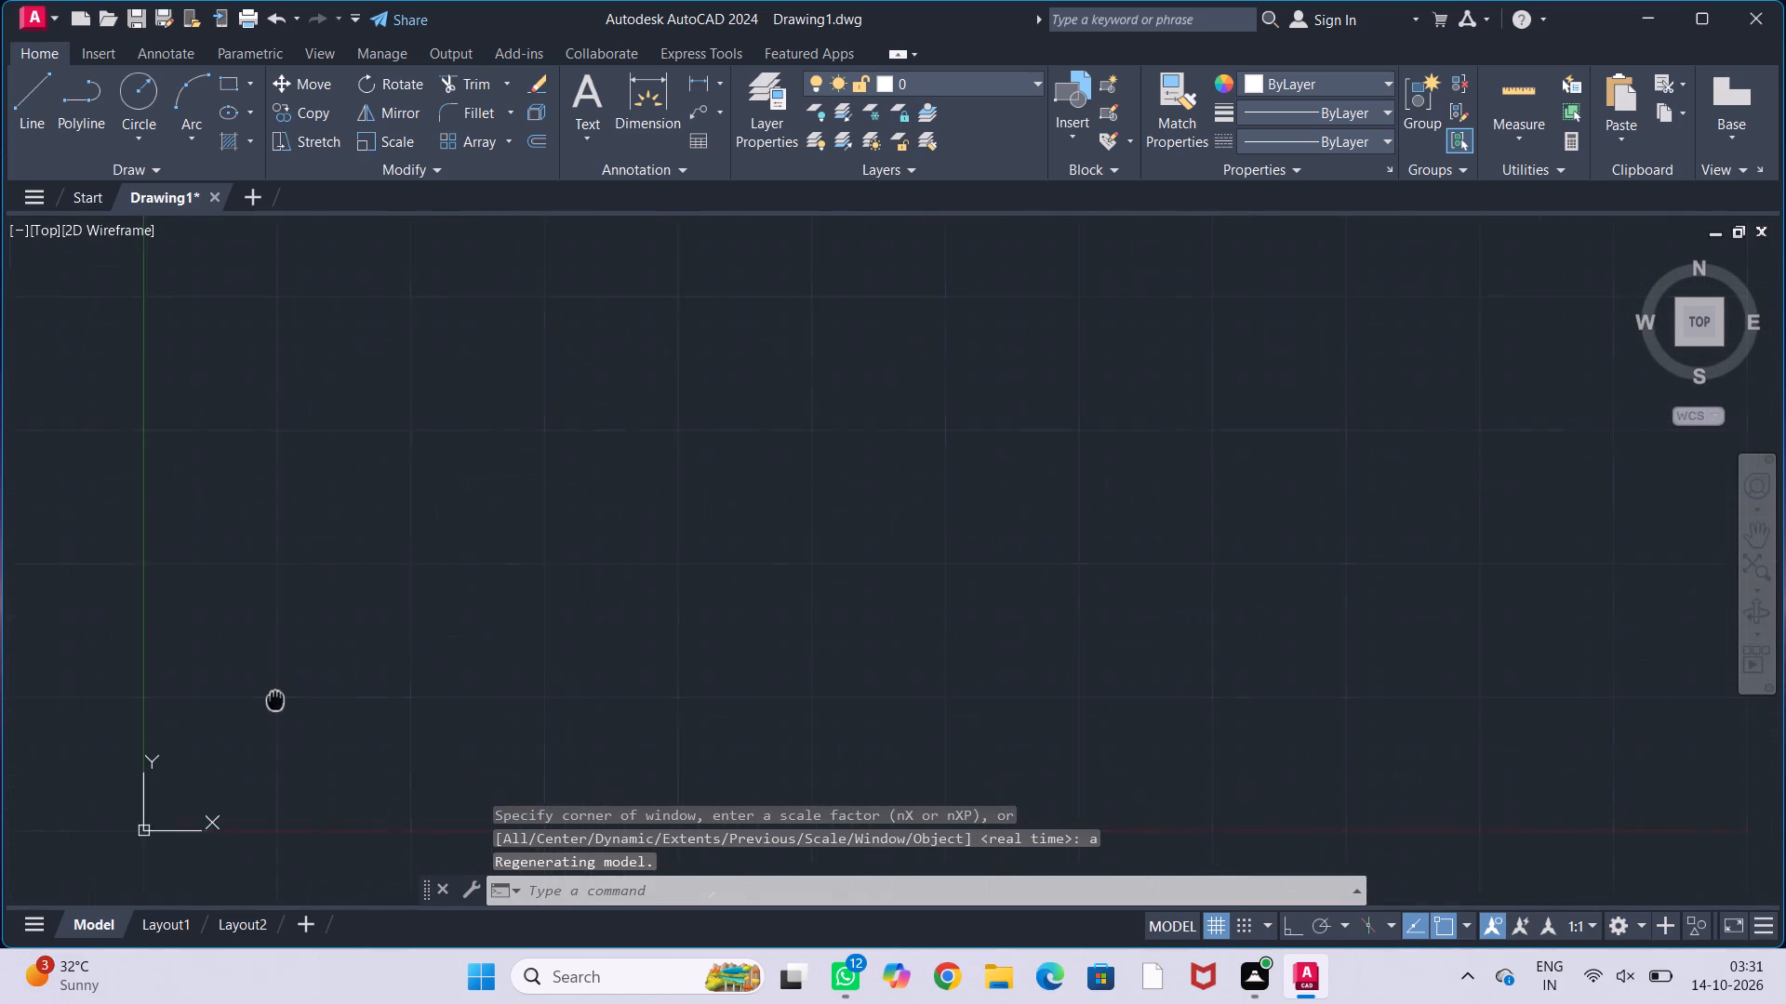
{"action": "middle_click_drag", "start_coordinate": [256, 705], "coordinate": [167, 747]}
{"action": "scroll", "coordinate": [659, 549], "scroll_direction": "down", "scroll_amount": 1}
{"action": "middle_click_drag", "start_coordinate": [770, 507], "coordinate": [666, 578]}
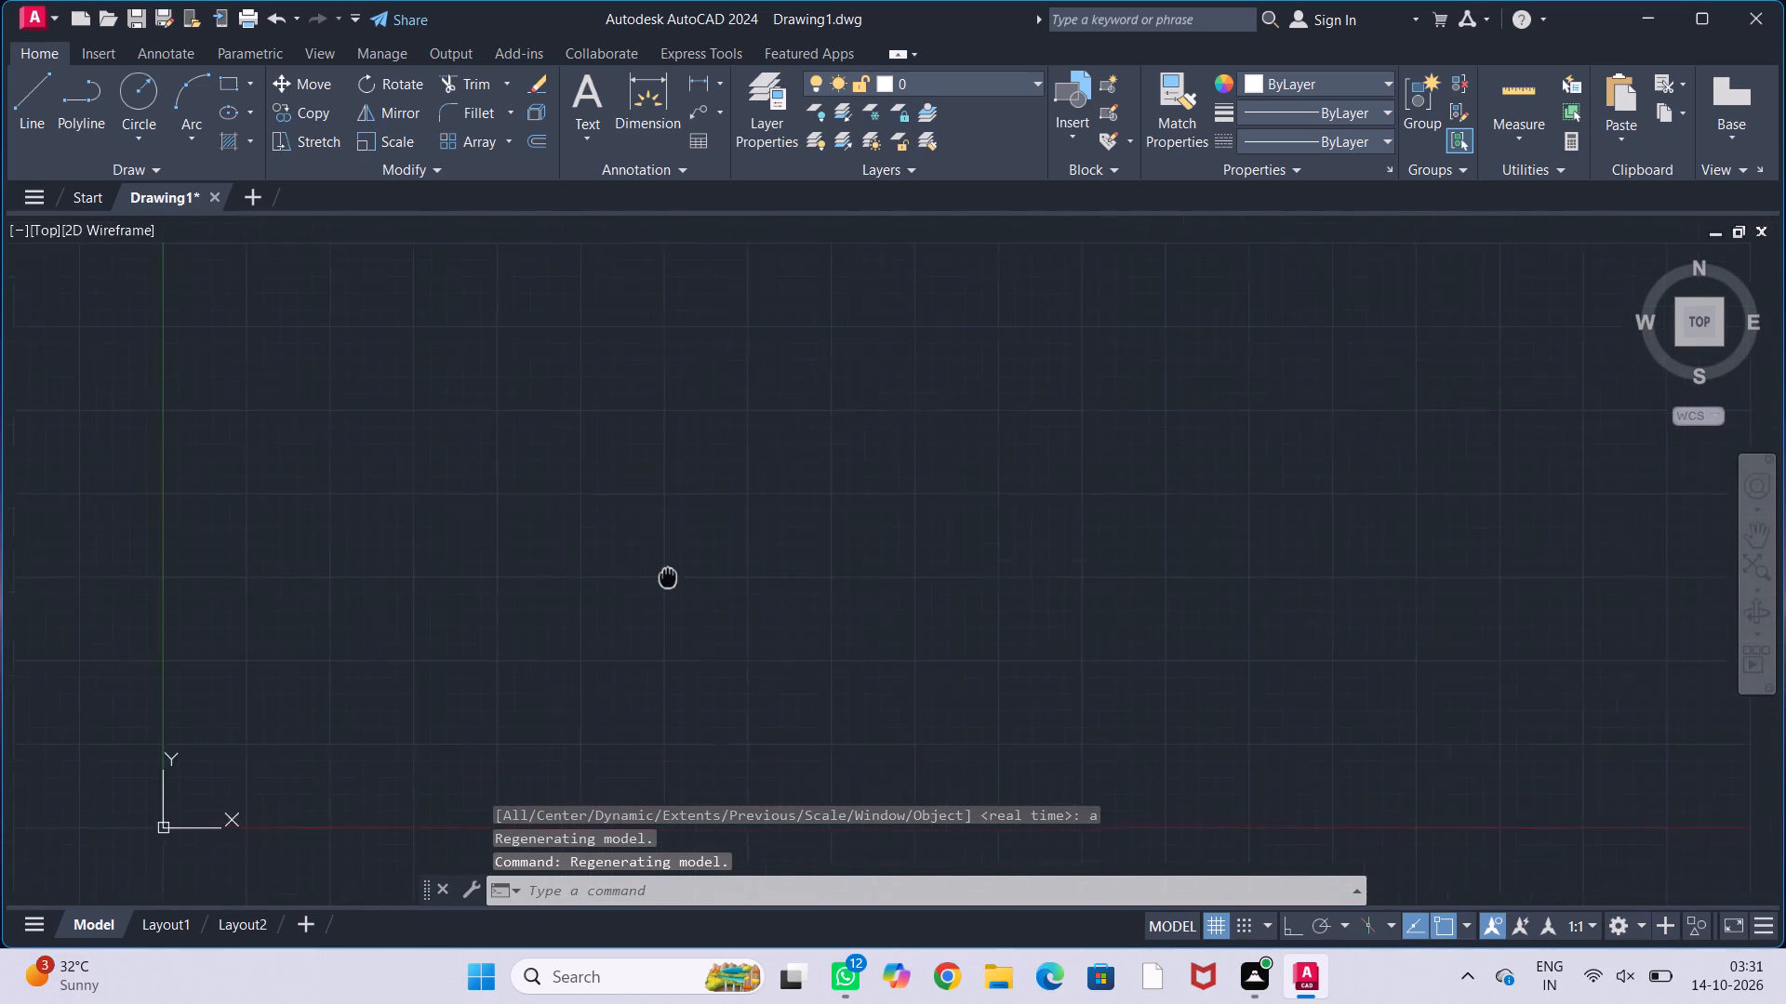
{"action": "middle_click_drag", "start_coordinate": [666, 578], "coordinate": [520, 646]}
{"action": "scroll", "coordinate": [780, 534], "scroll_direction": "down", "scroll_amount": 2}
{"action": "middle_click_drag", "start_coordinate": [841, 491], "coordinate": [569, 635]}
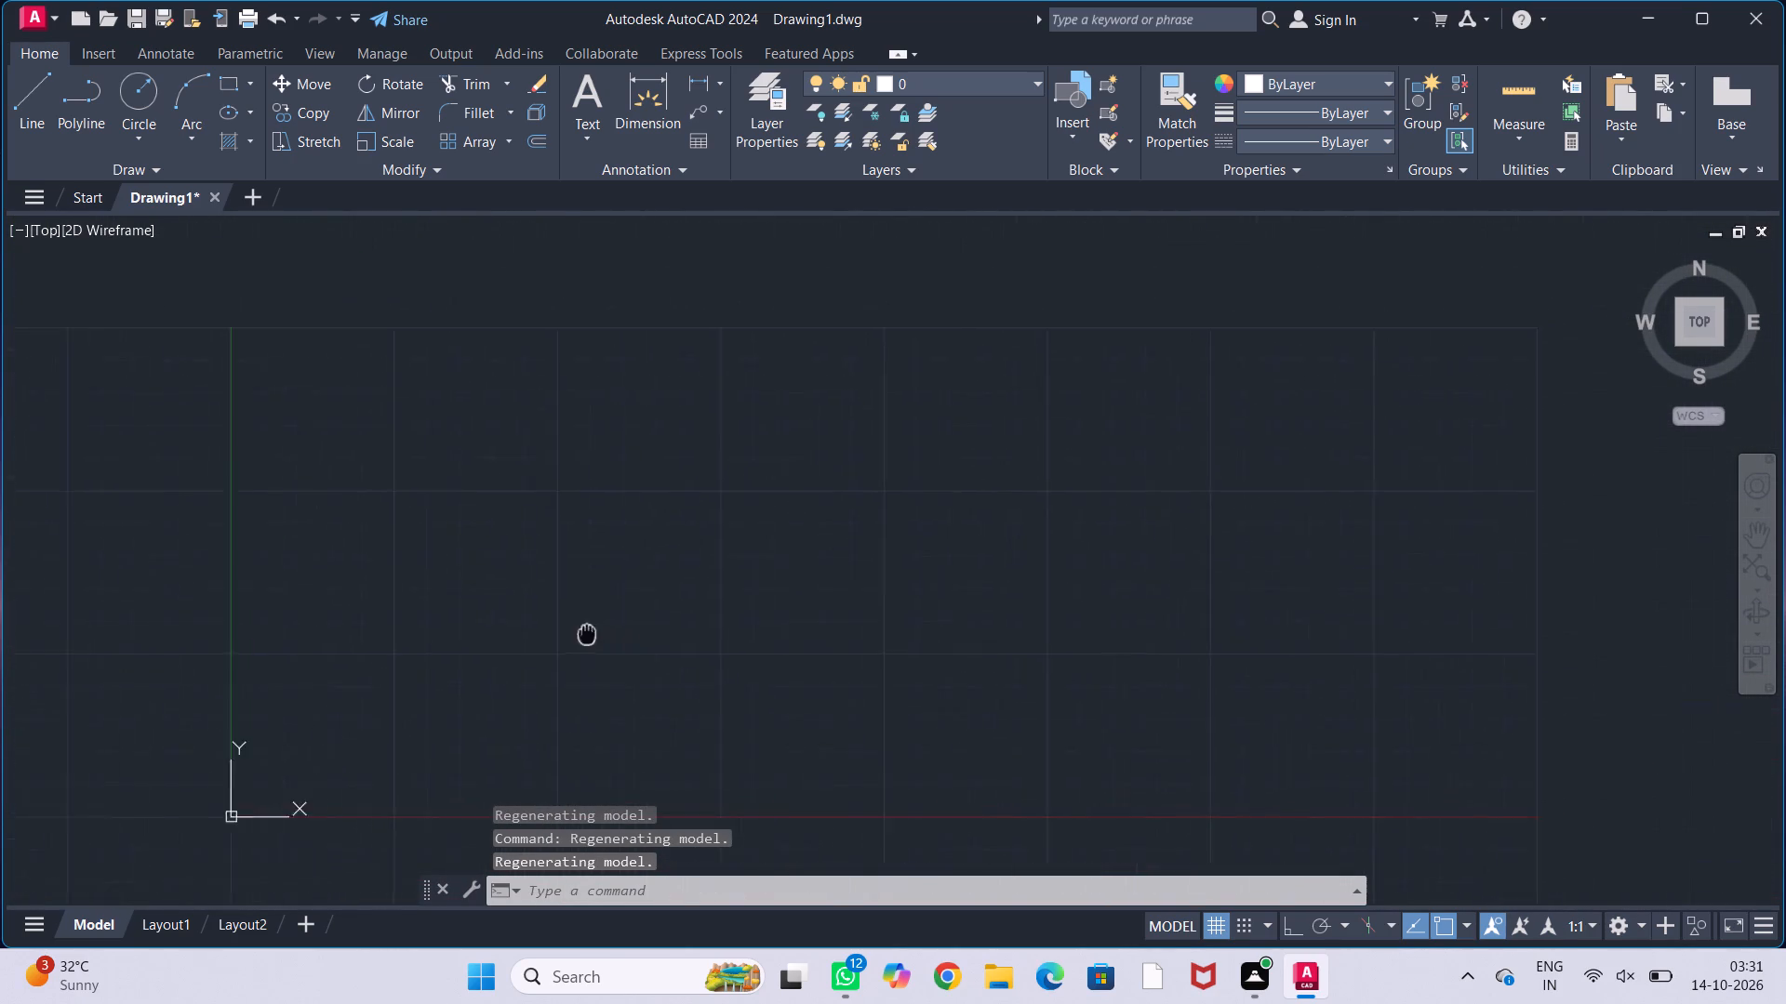
{"action": "middle_click_drag", "start_coordinate": [569, 635], "coordinate": [386, 699]}
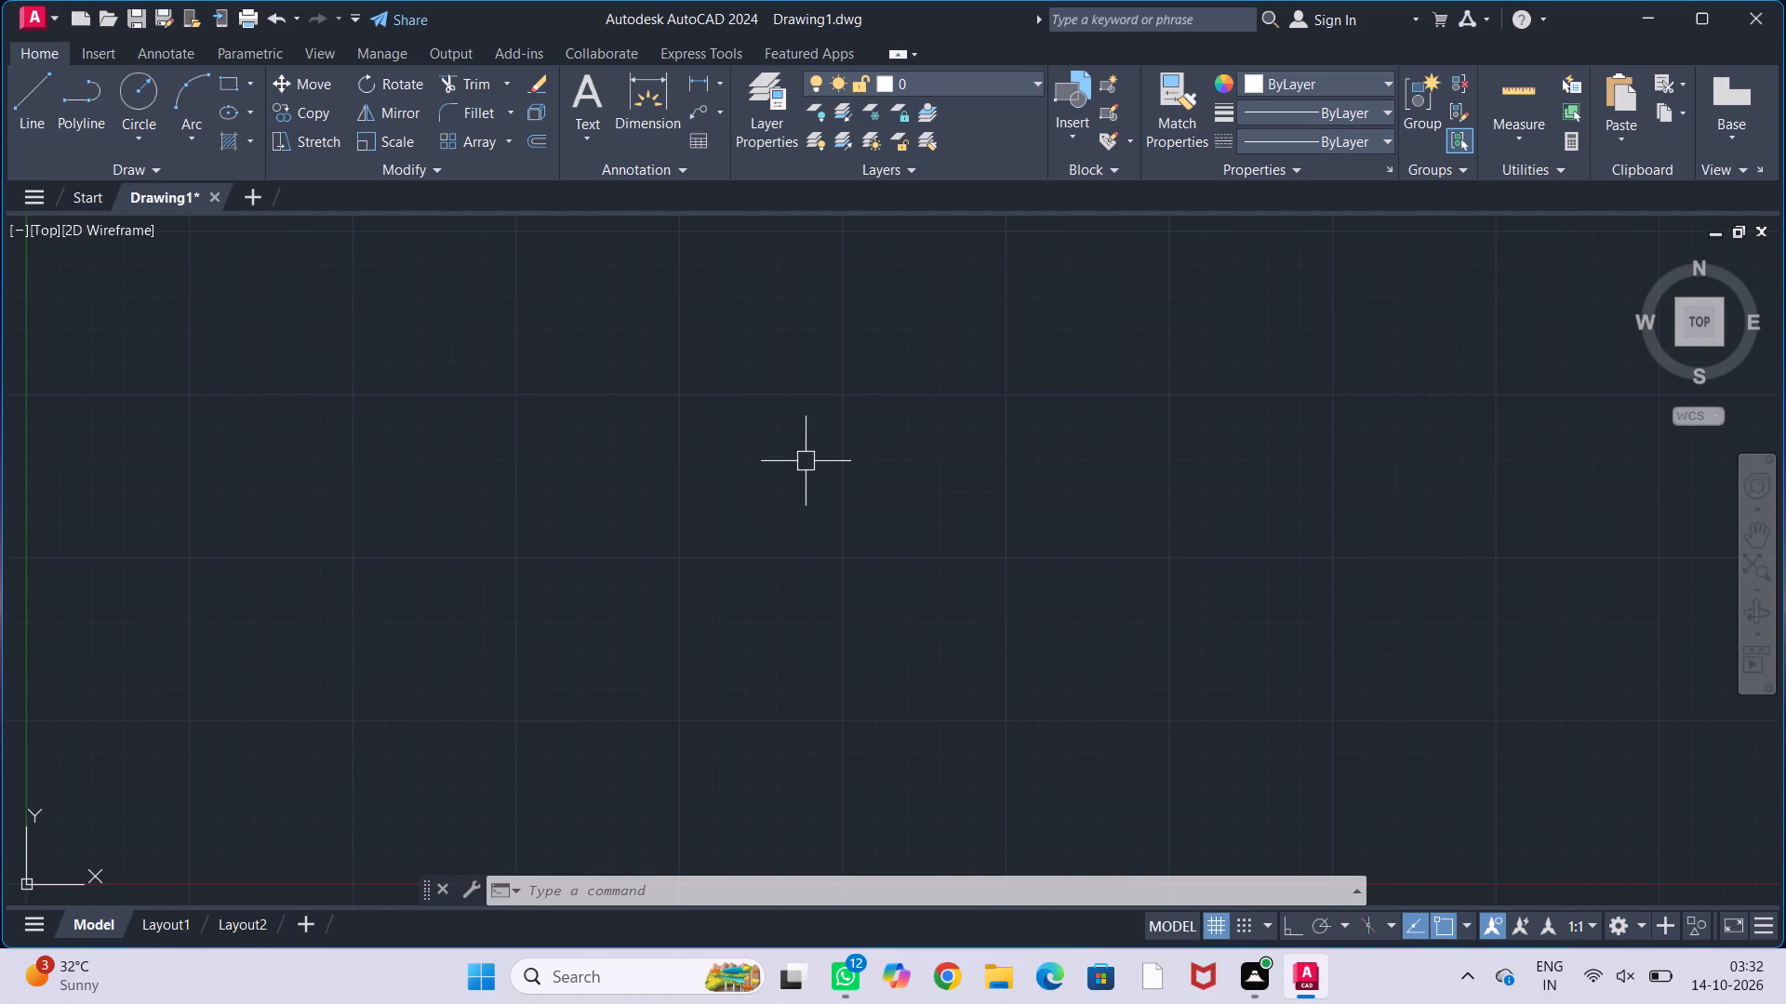
Start a line in the middle of the drawing area and, with Ortho on, draw the outline's lower edge 22'6" horizontally to the east.
{"action": "key", "text": "l"}
{"action": "key", "text": "Return"}
{"action": "left_click", "coordinate": [766, 613]}
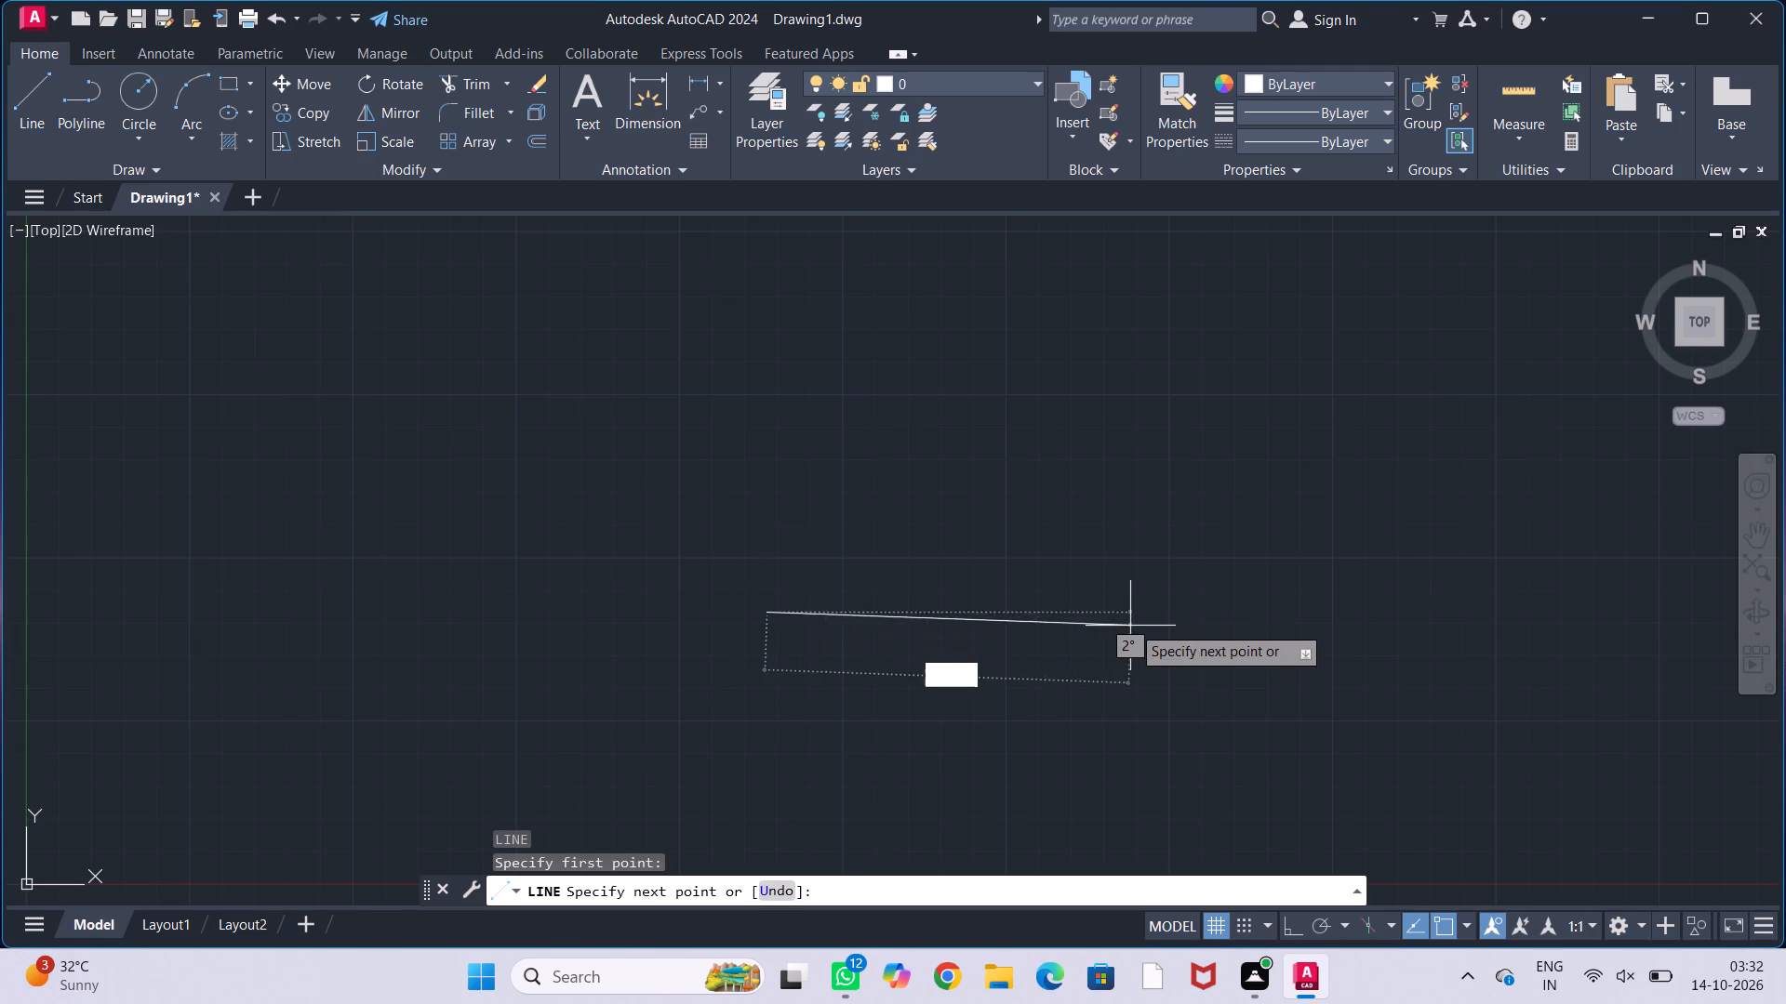
{"action": "key", "text": "F8"}
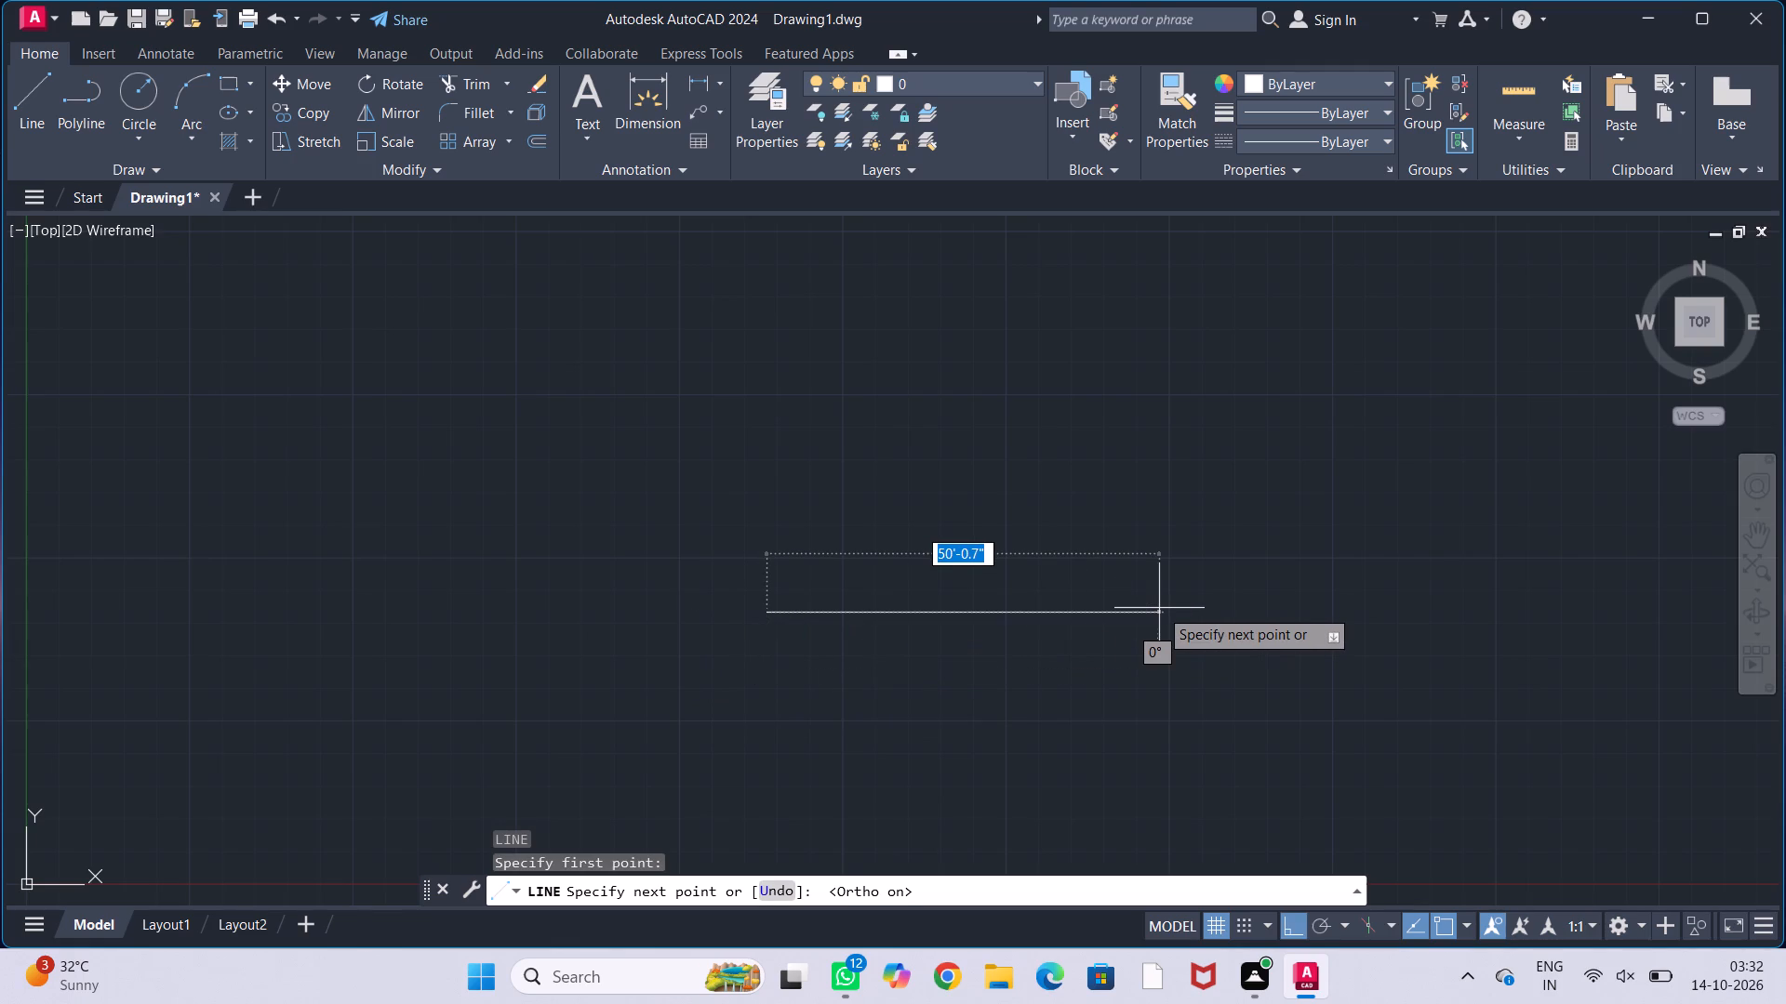
{"action": "type", "text": "22'"}
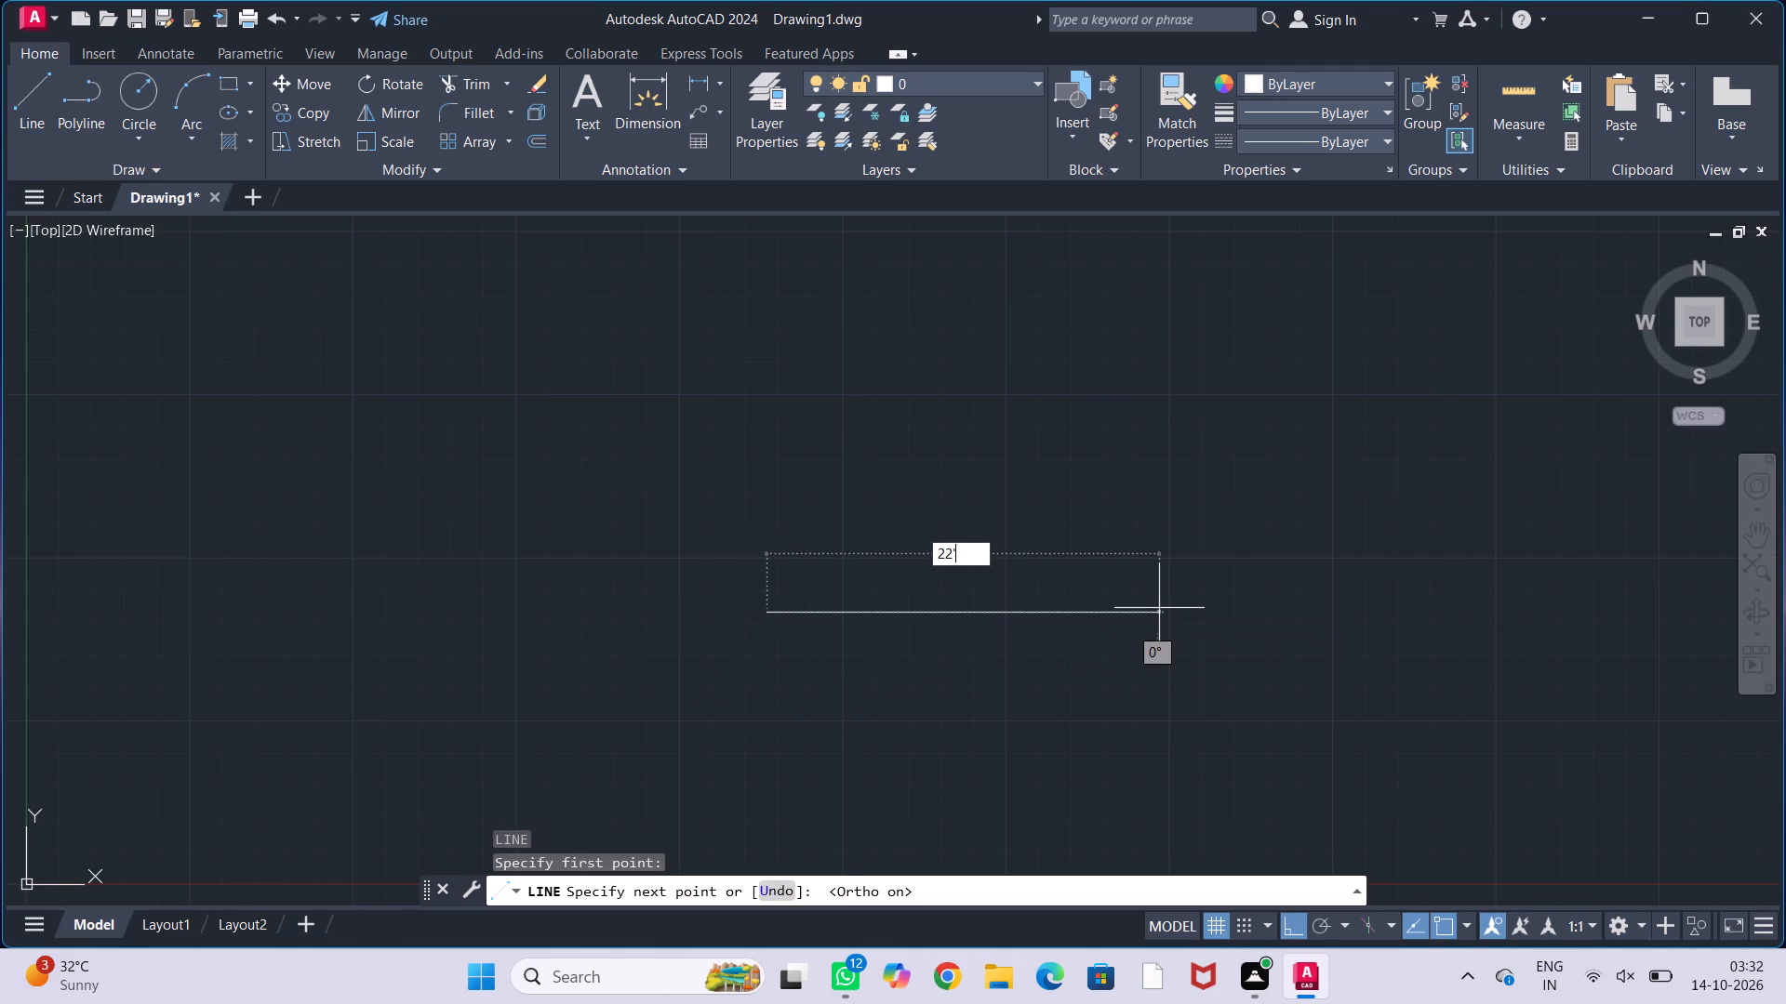
{"action": "key", "text": "6"}
{"action": "key", "text": "shift+quotedbl"}
{"action": "key", "text": "Return"}
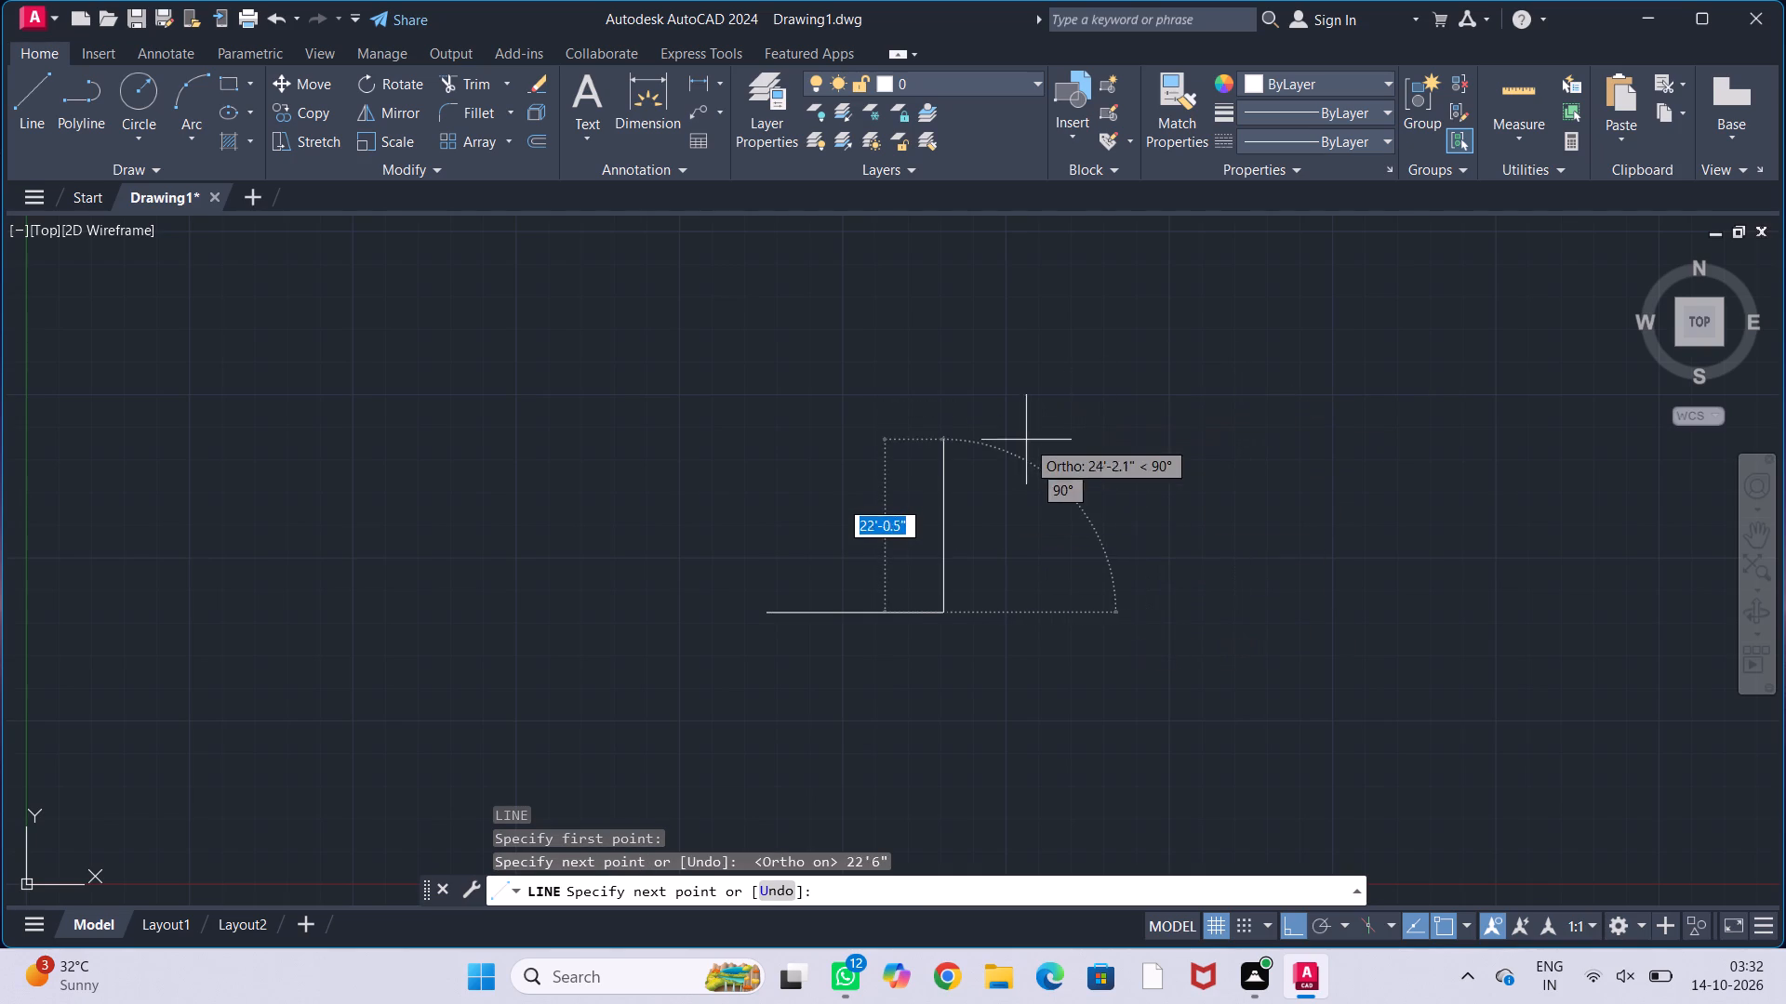
Continue the line straight up from the lower edge's east end by 34'11" for the outline's east side.
{"action": "middle_click_drag", "start_coordinate": [992, 470], "coordinate": [1064, 508]}
{"action": "scroll", "coordinate": [1052, 513], "scroll_direction": "up", "scroll_amount": 2}
{"action": "middle_click_drag", "start_coordinate": [1033, 527], "coordinate": [1158, 386]}
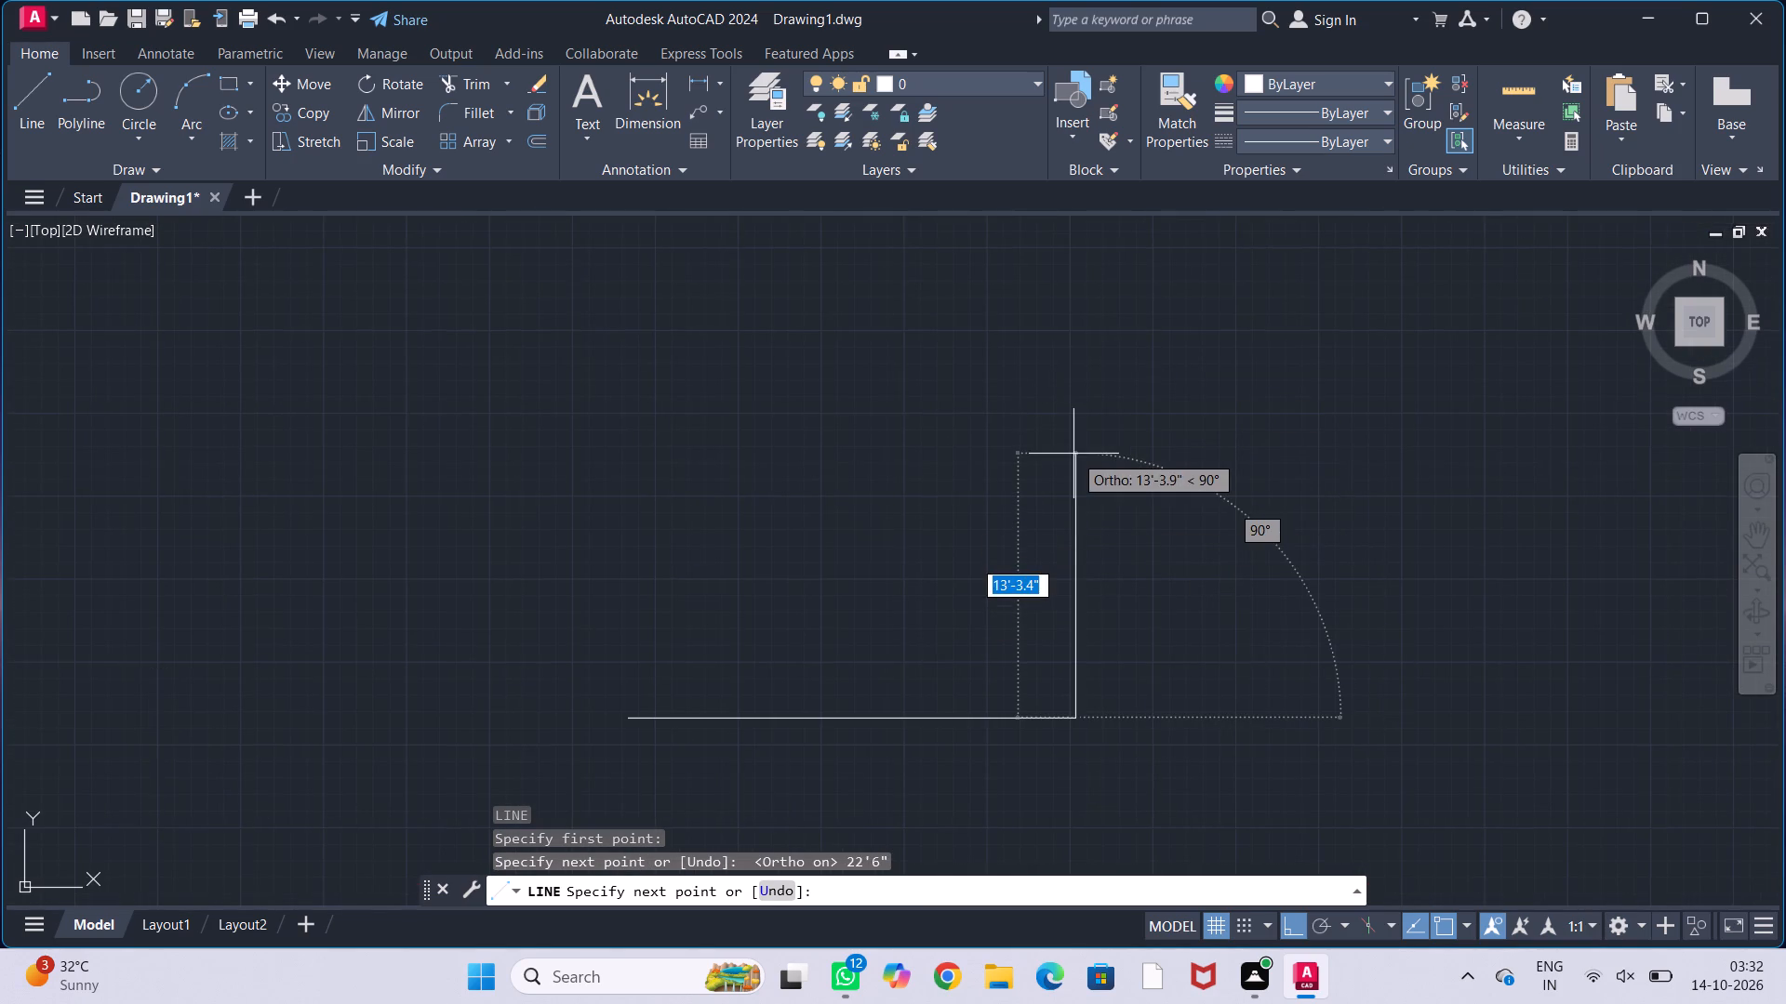
{"action": "middle_click_drag", "start_coordinate": [1073, 454], "coordinate": [1067, 415]}
{"action": "middle_click_drag", "start_coordinate": [1067, 413], "coordinate": [1084, 509]}
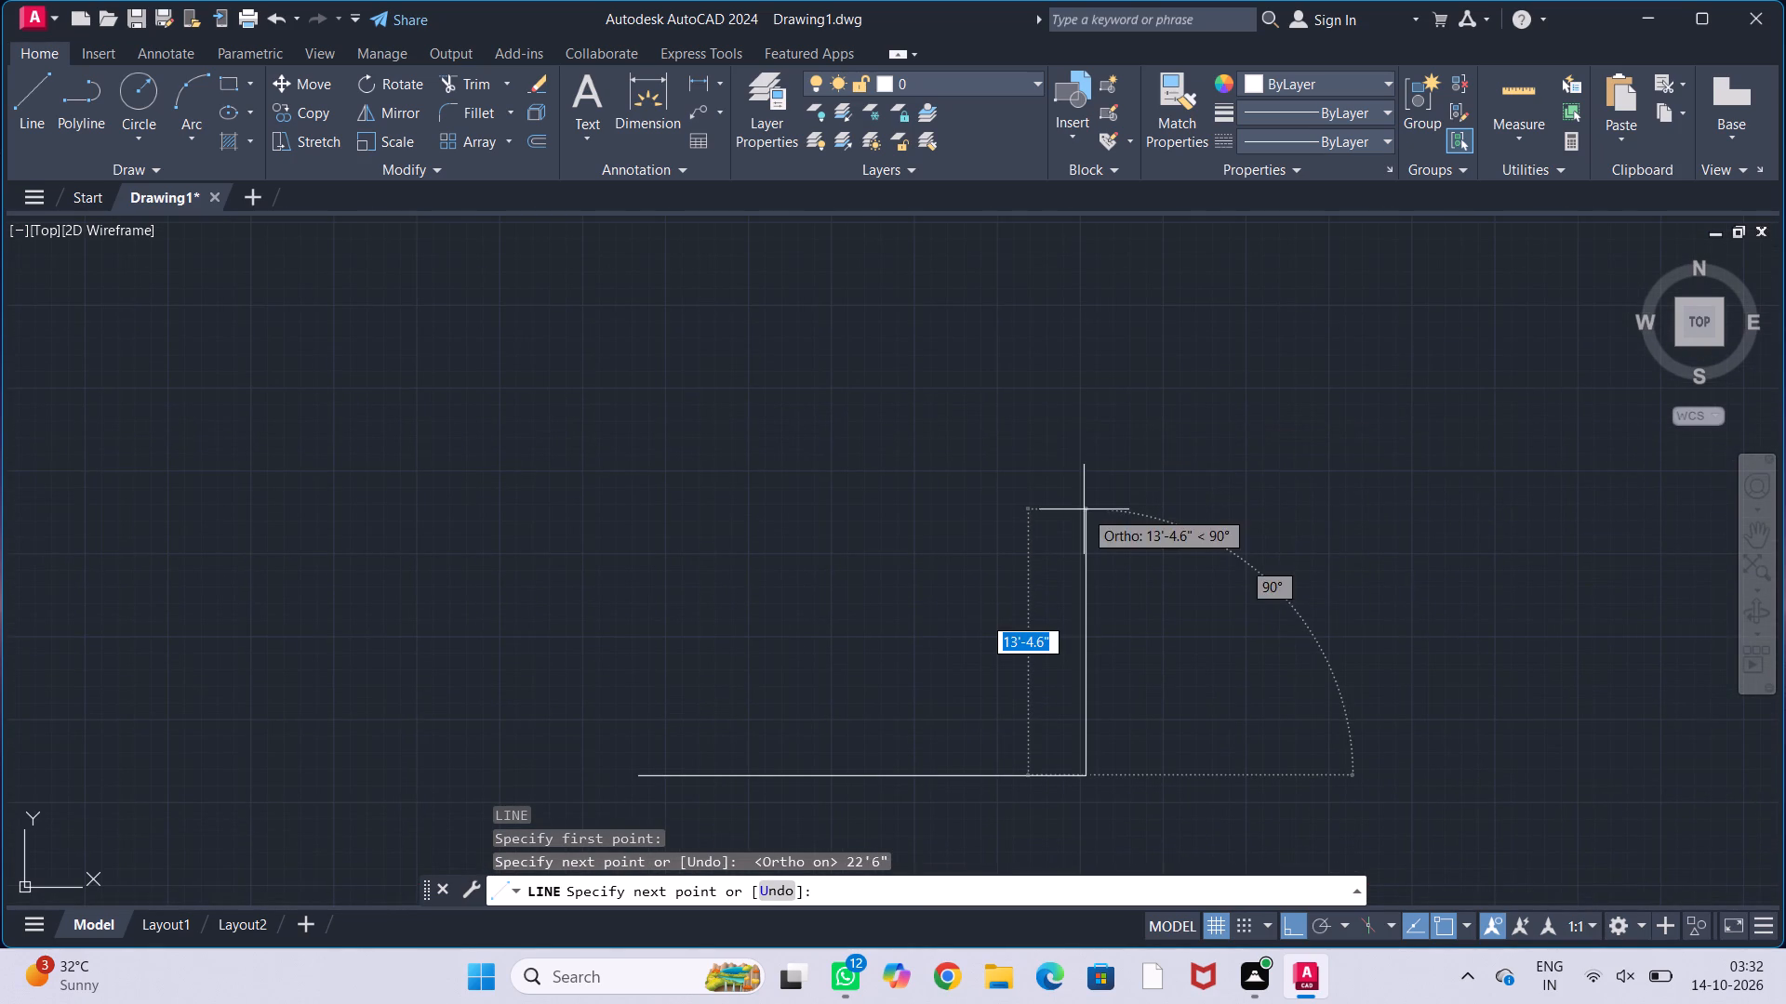
{"action": "type", "text": "34"}
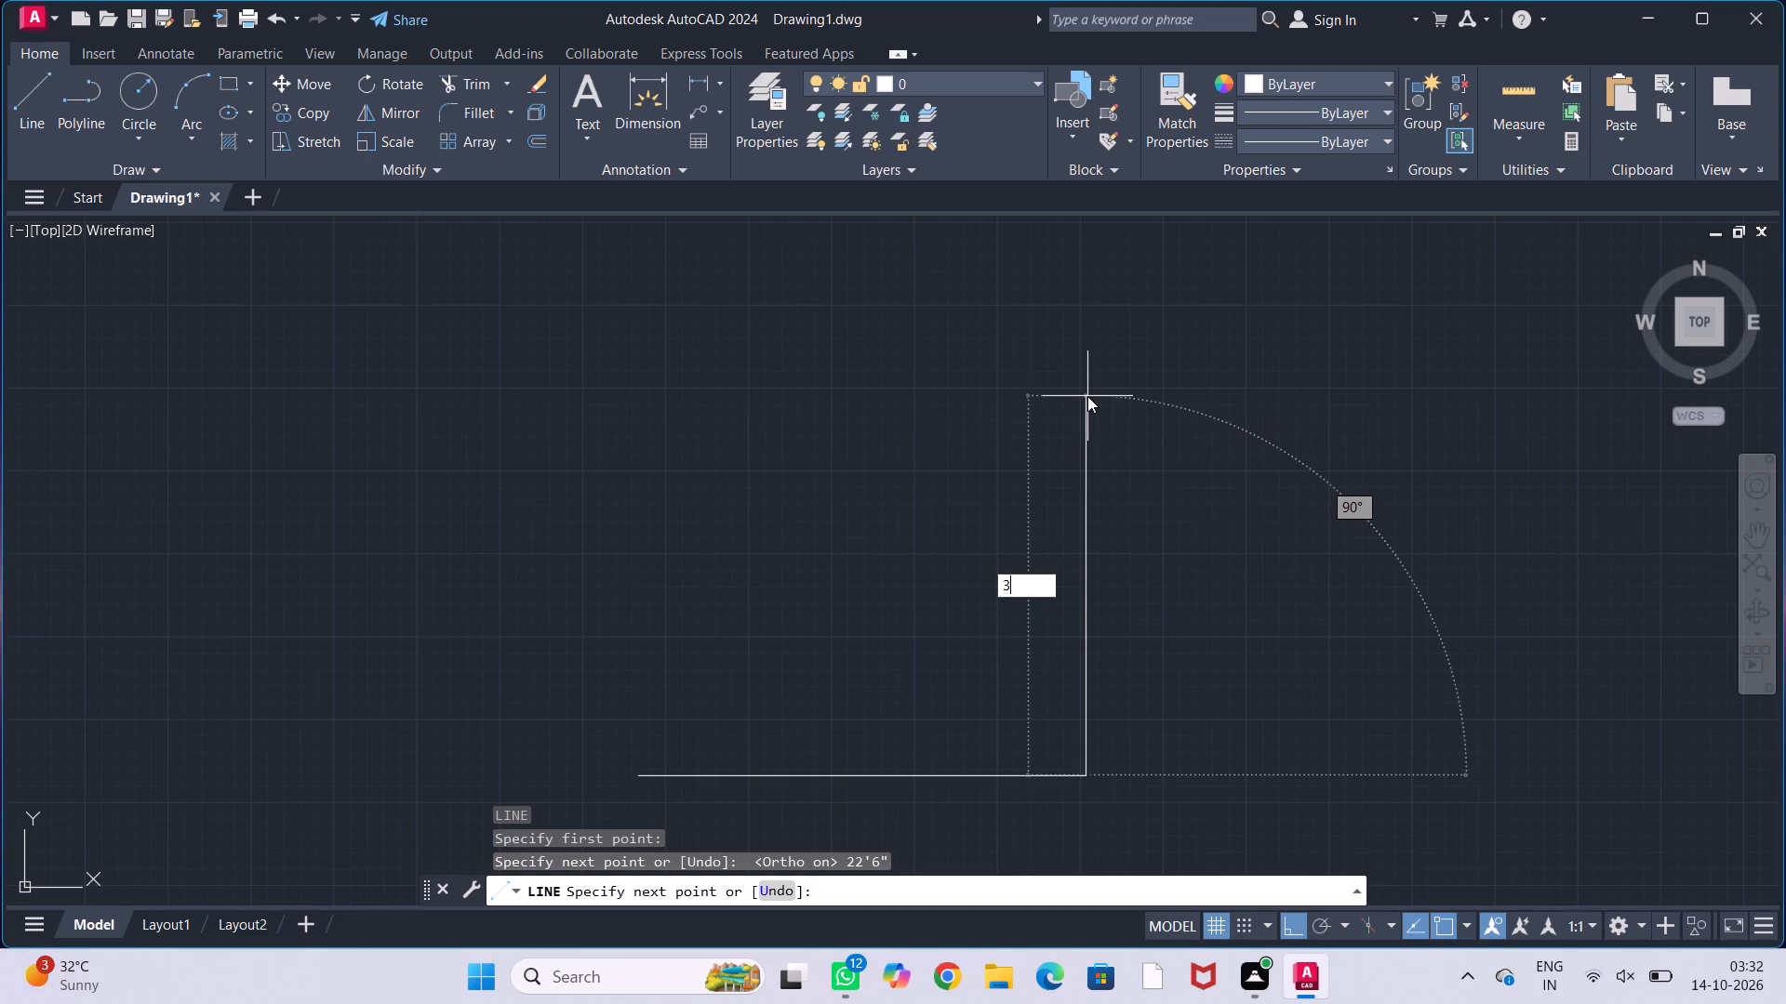
{"action": "key", "text": "apostrophe"}
{"action": "type", "text": "11"}
{"action": "key", "text": "shift+quotedbl"}
{"action": "key", "text": "Return"}
Draw the upper edge 22'6" westward, close the rectangle at the first line's start point, and end the Line command.
{"action": "scroll", "coordinate": [1087, 396], "scroll_direction": "down", "scroll_amount": 2}
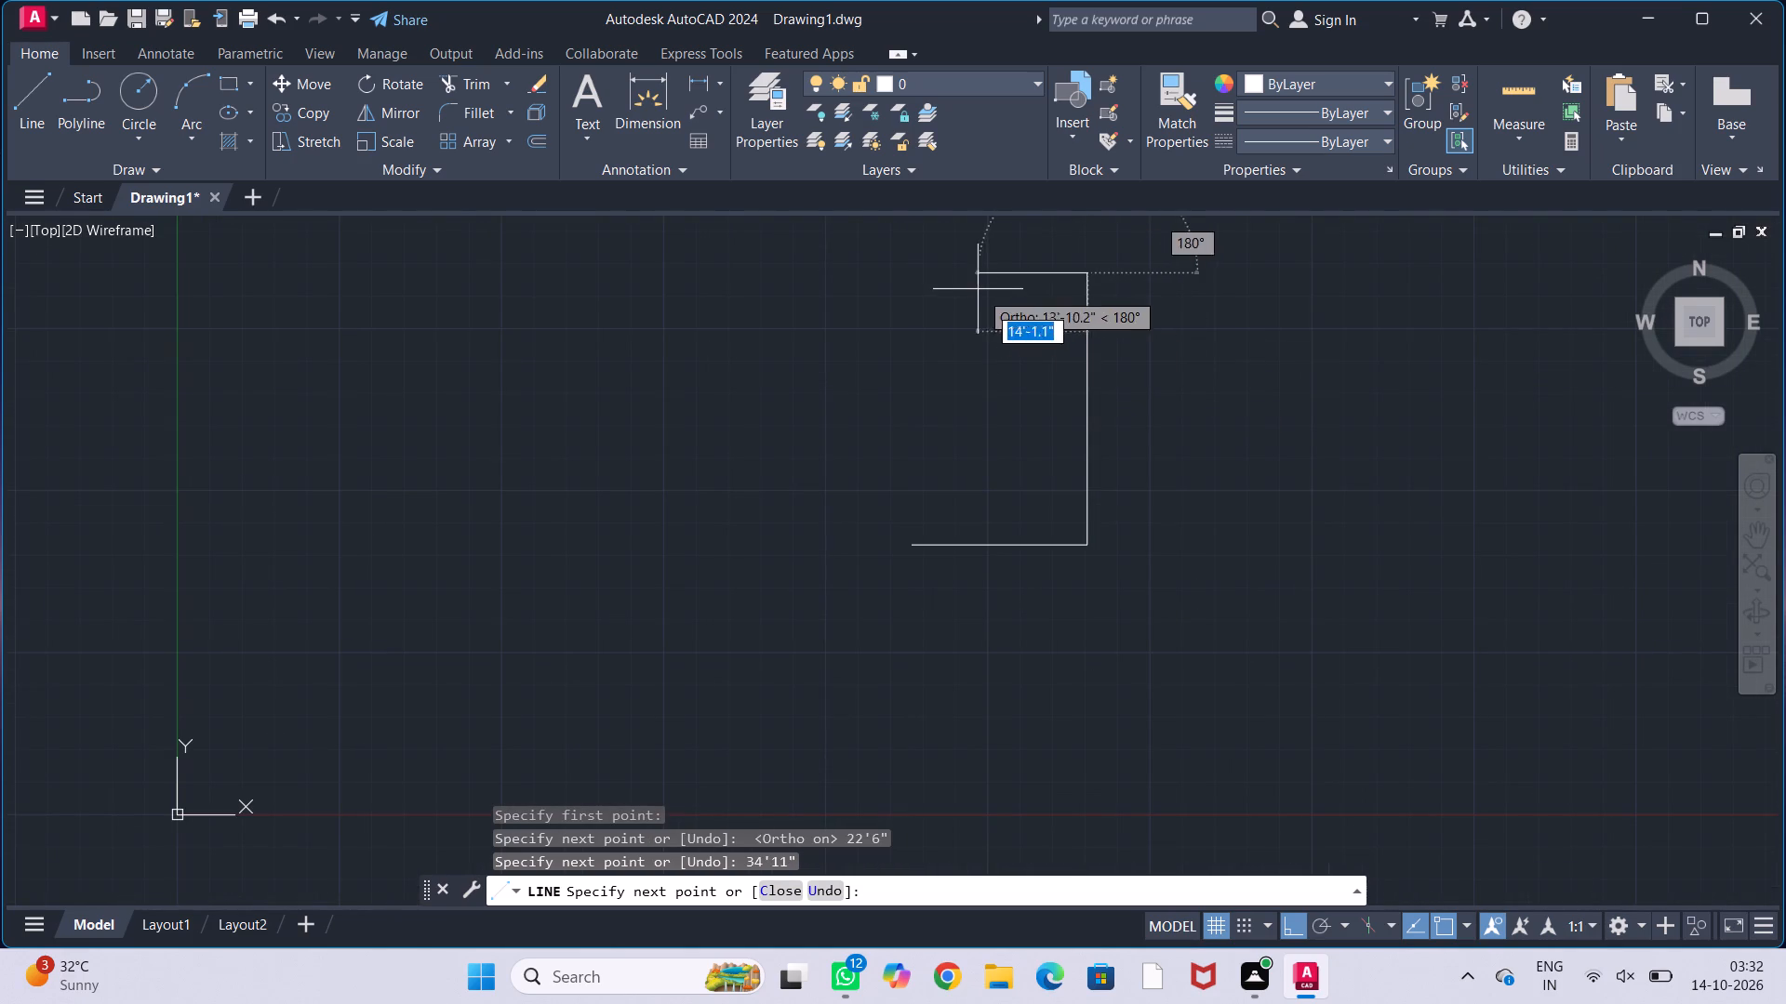
{"action": "type", "text": "22'"}
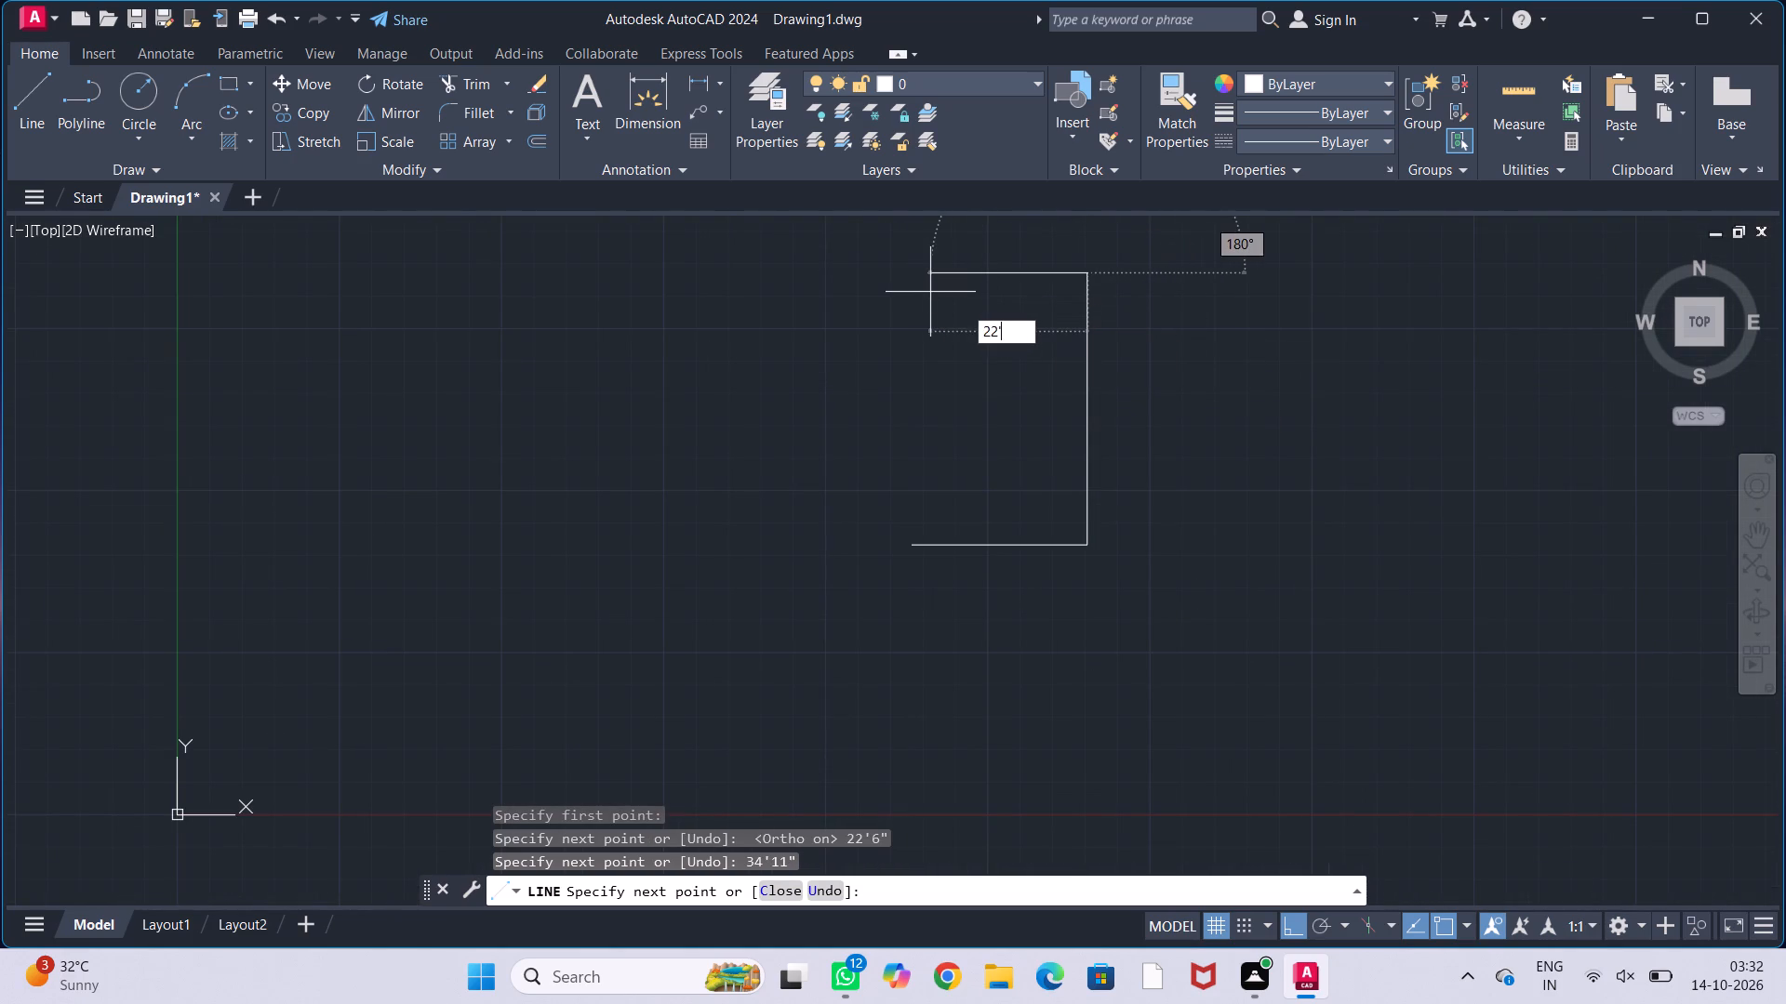
{"action": "key", "text": "6"}
{"action": "key", "text": "shift+quotedbl"}
{"action": "key", "text": "Return"}
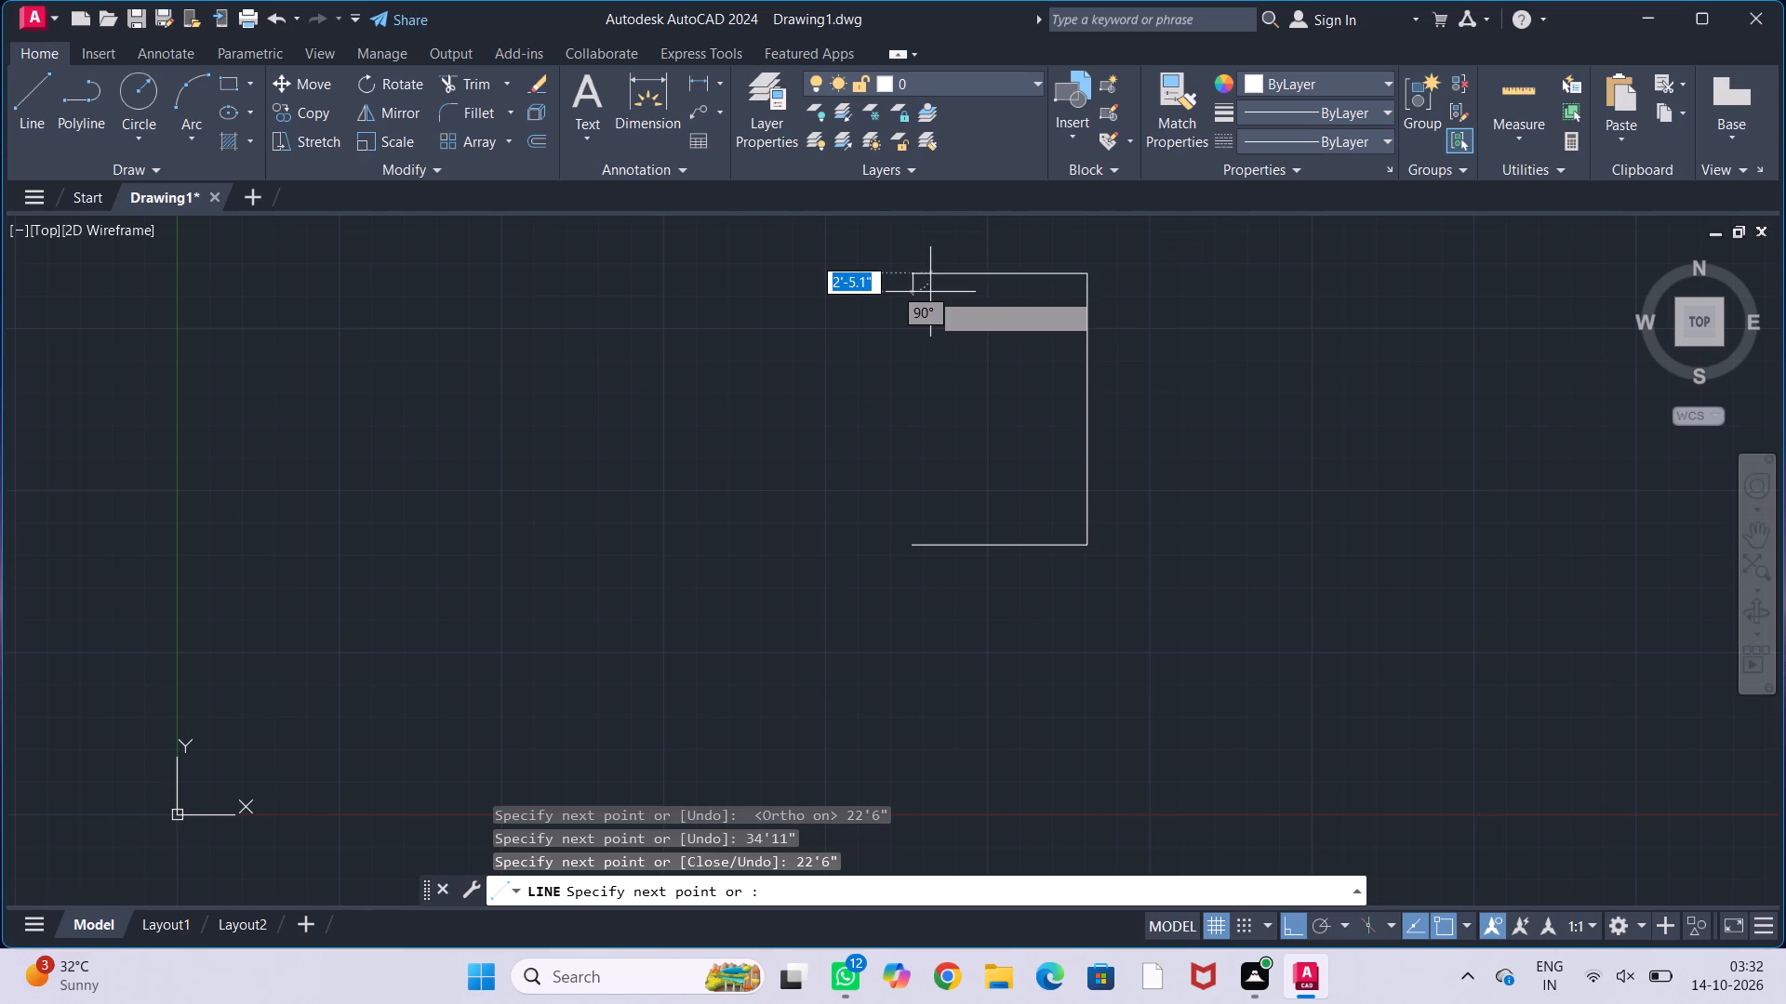
{"action": "left_click", "coordinate": [906, 538]}
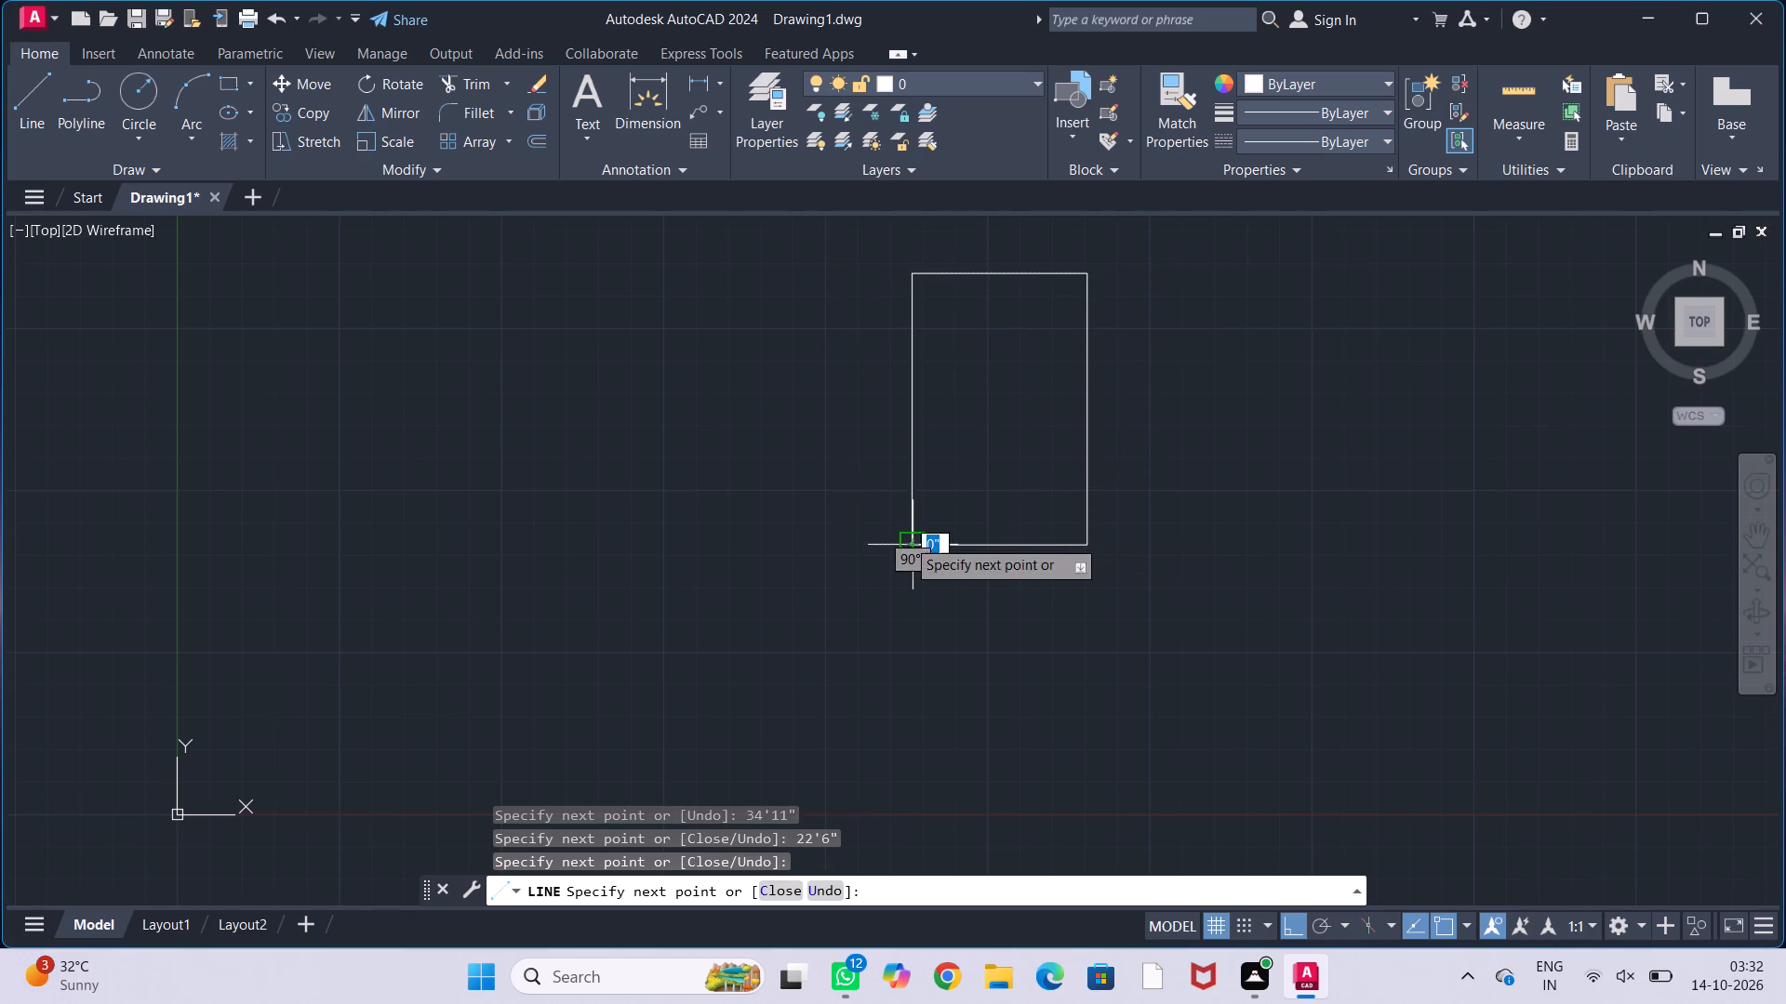
{"action": "key", "text": "Escape"}
{"action": "key", "text": "Escape"}
{"action": "key", "text": "Escape"}
{"action": "key", "text": "Escape"}
{"action": "key", "text": "Escape"}
Offset all four sides of the rectangle 9" inward to form the inner wall lines.
{"action": "middle_click_drag", "start_coordinate": [977, 403], "coordinate": [920, 471]}
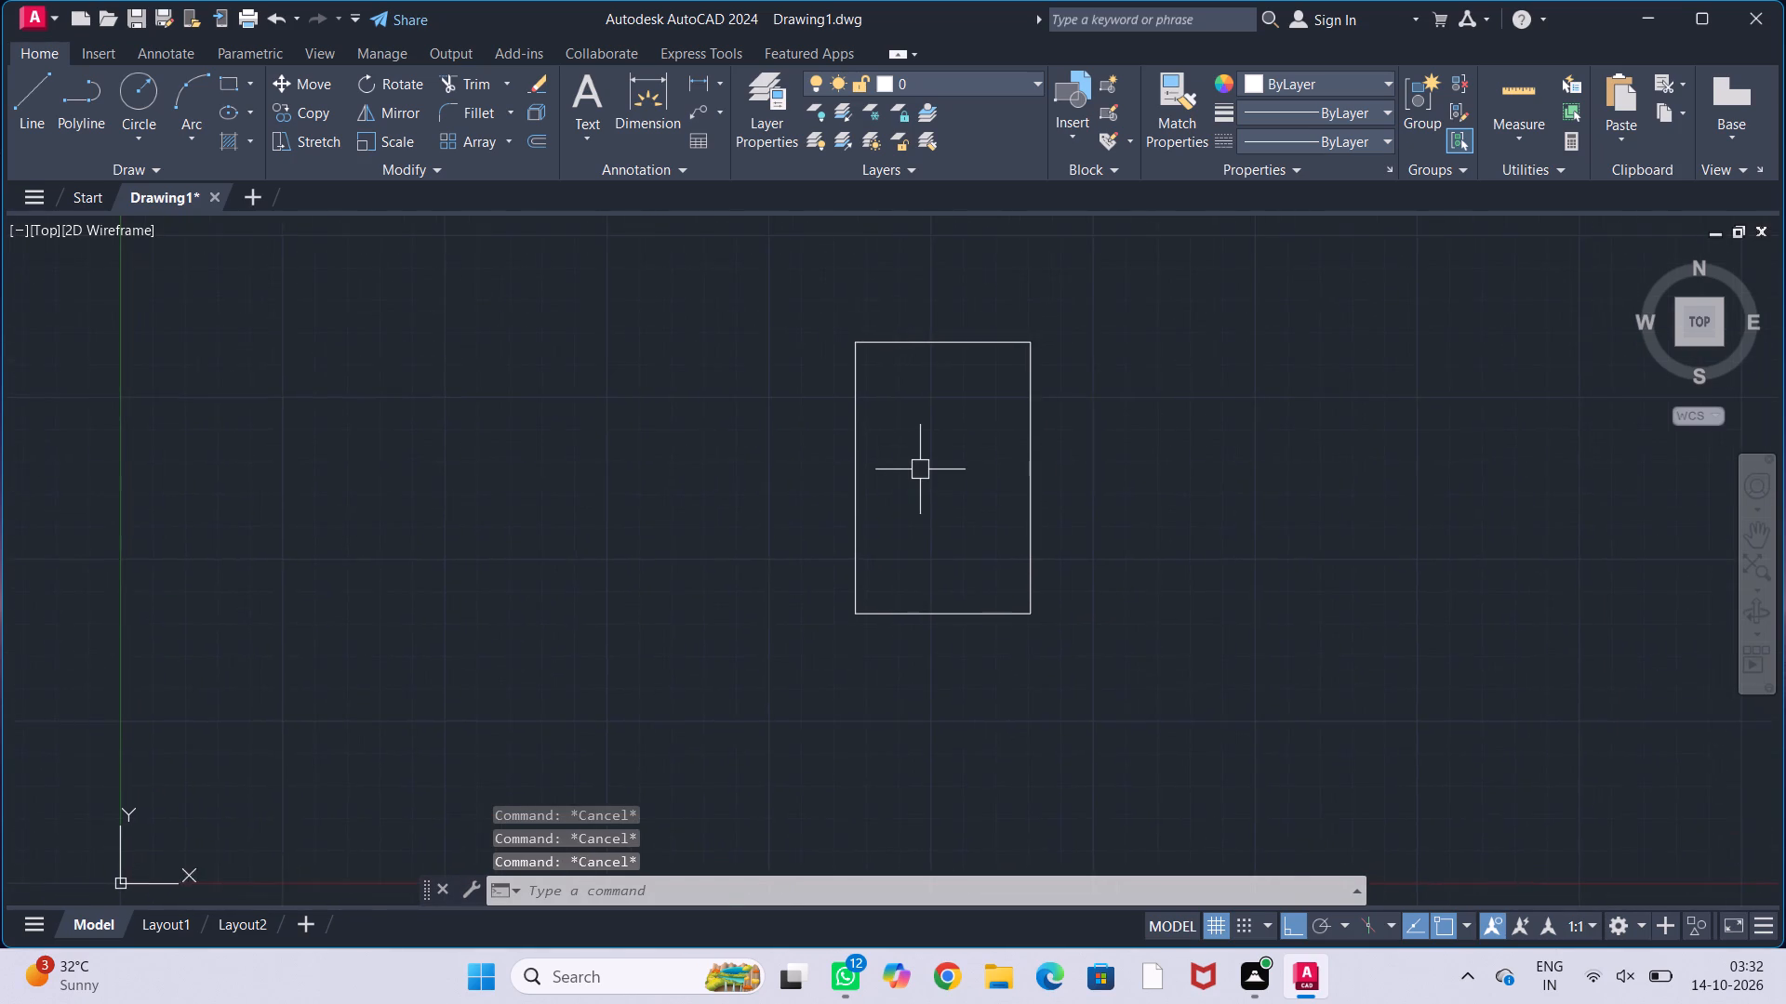
{"action": "scroll", "coordinate": [924, 456], "scroll_direction": "up", "scroll_amount": 1}
{"action": "middle_click_drag", "start_coordinate": [925, 452], "coordinate": [926, 477]}
{"action": "scroll", "coordinate": [925, 475], "scroll_direction": "up", "scroll_amount": 1}
{"action": "scroll", "coordinate": [925, 475], "scroll_direction": "down", "scroll_amount": 1}
{"action": "middle_click_drag", "start_coordinate": [927, 464], "coordinate": [920, 481]}
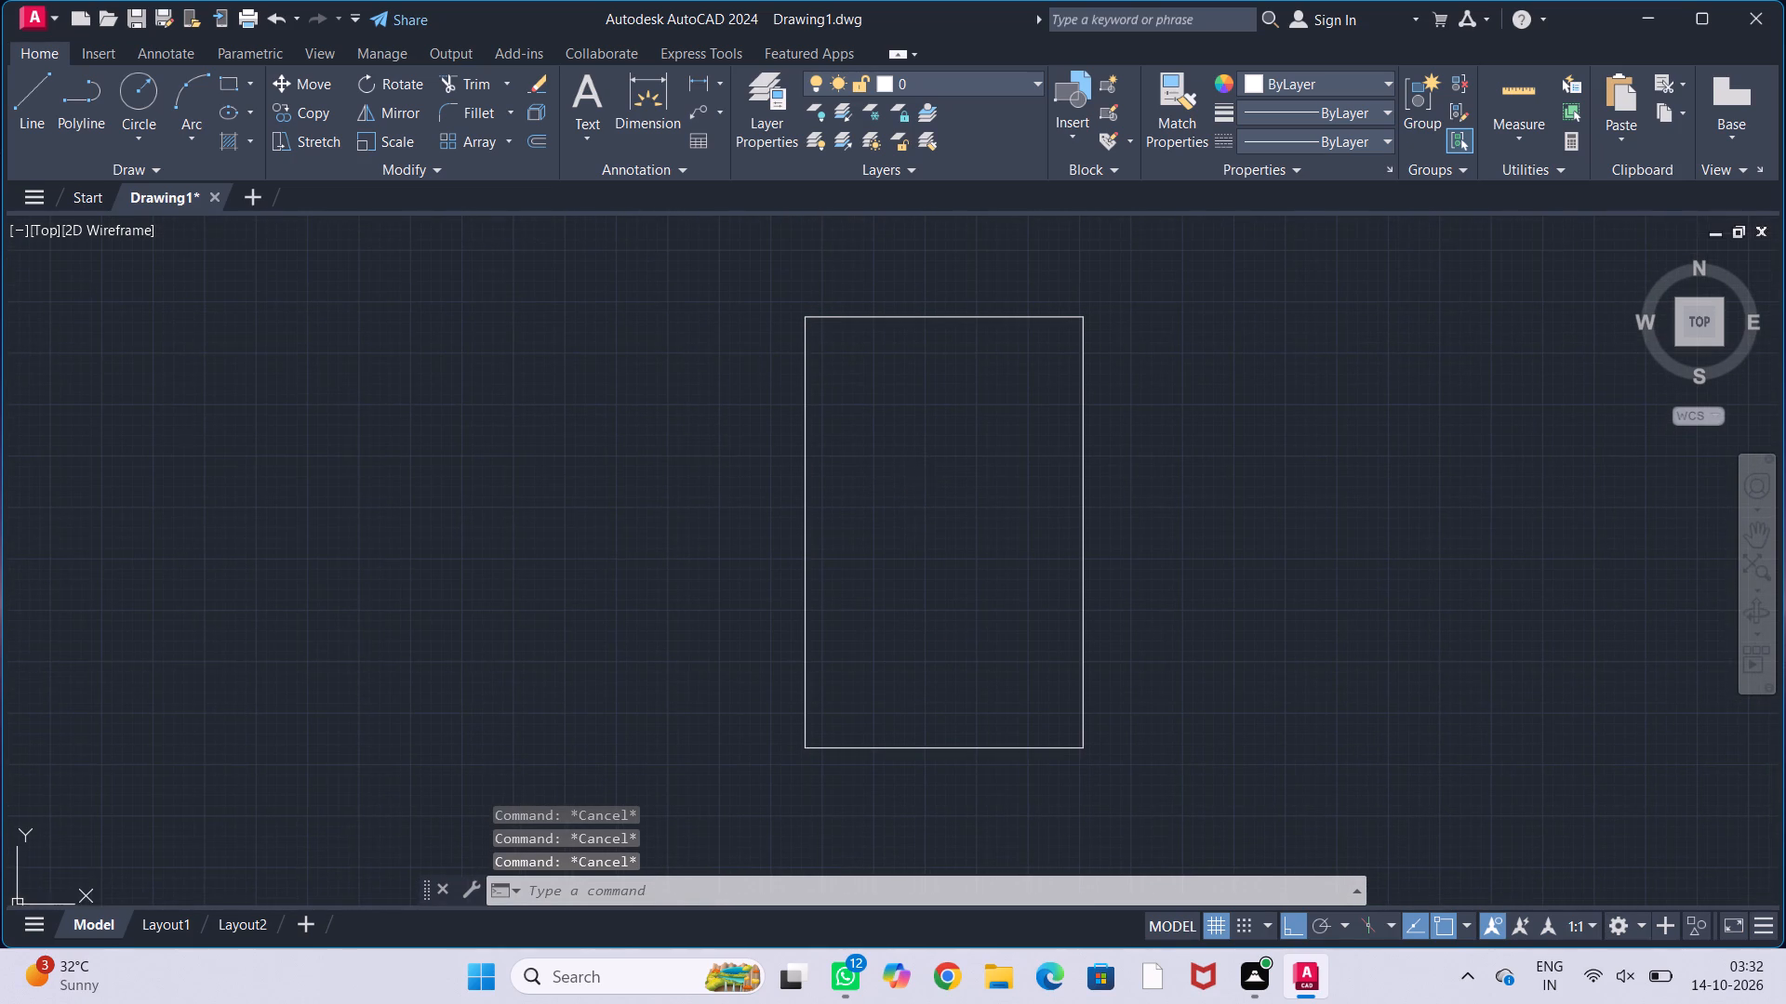
{"action": "key", "text": "Escape"}
{"action": "key", "text": "Escape"}
{"action": "key", "text": "Escape"}
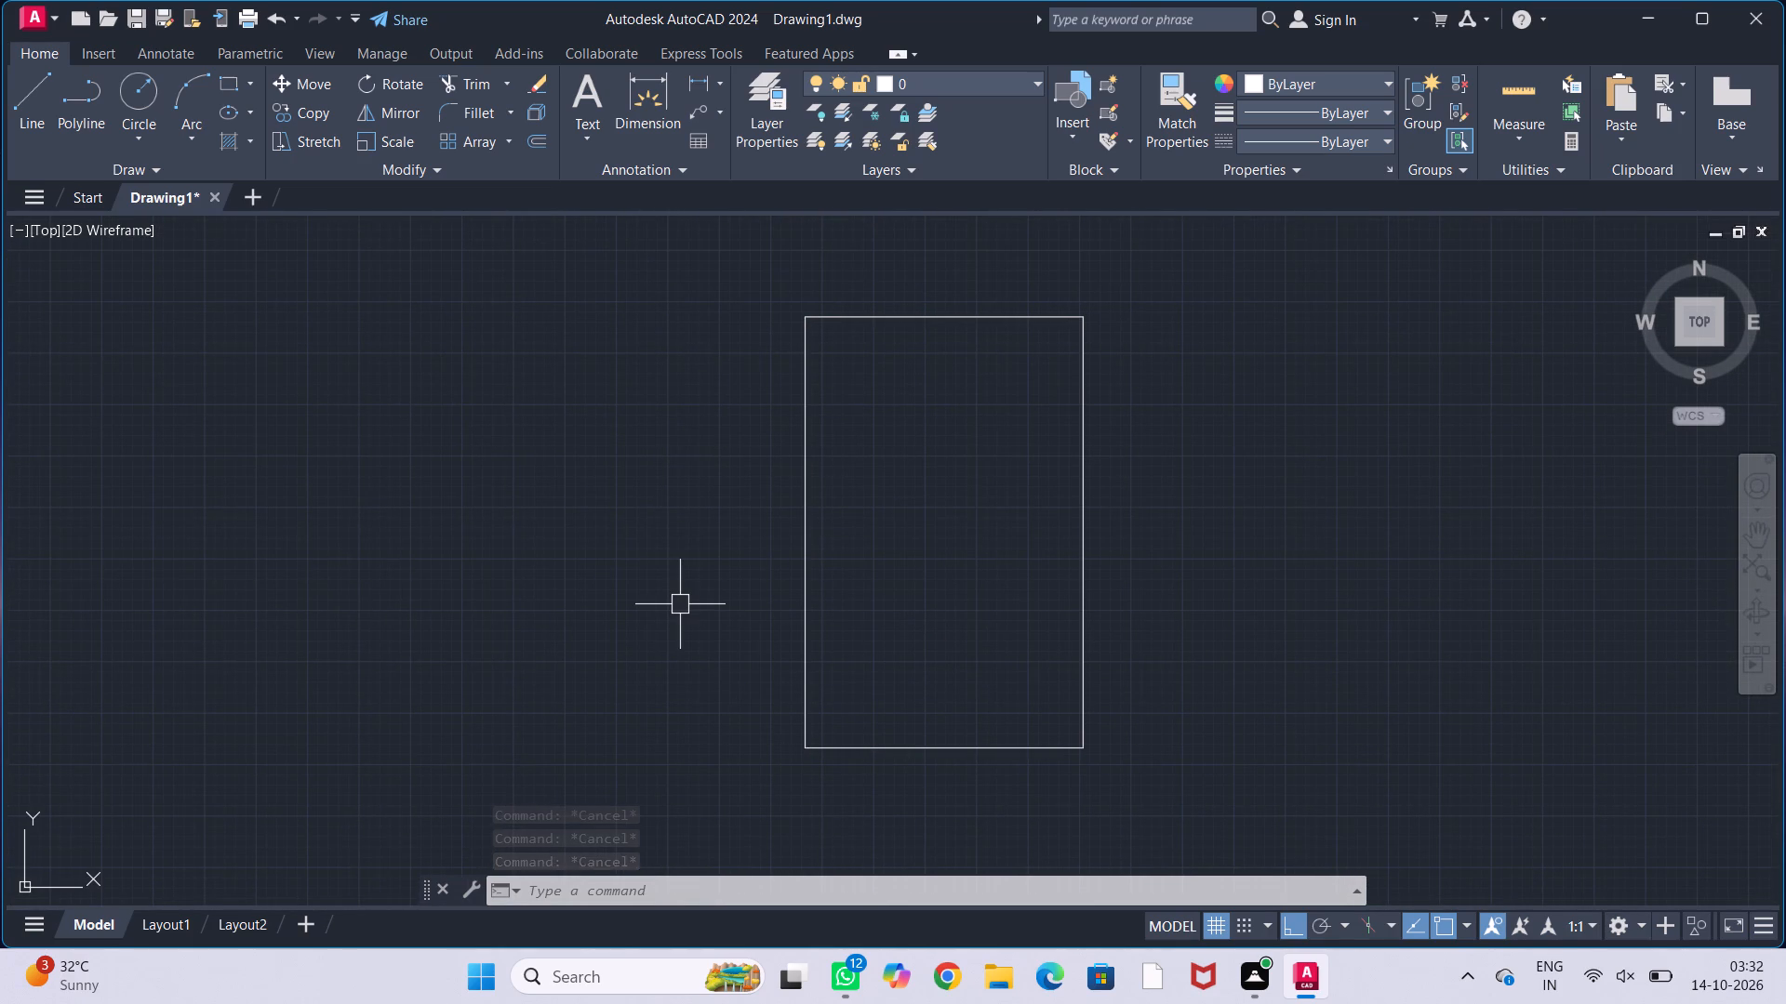
{"action": "type", "text": "off"}
{"action": "key", "text": "Return"}
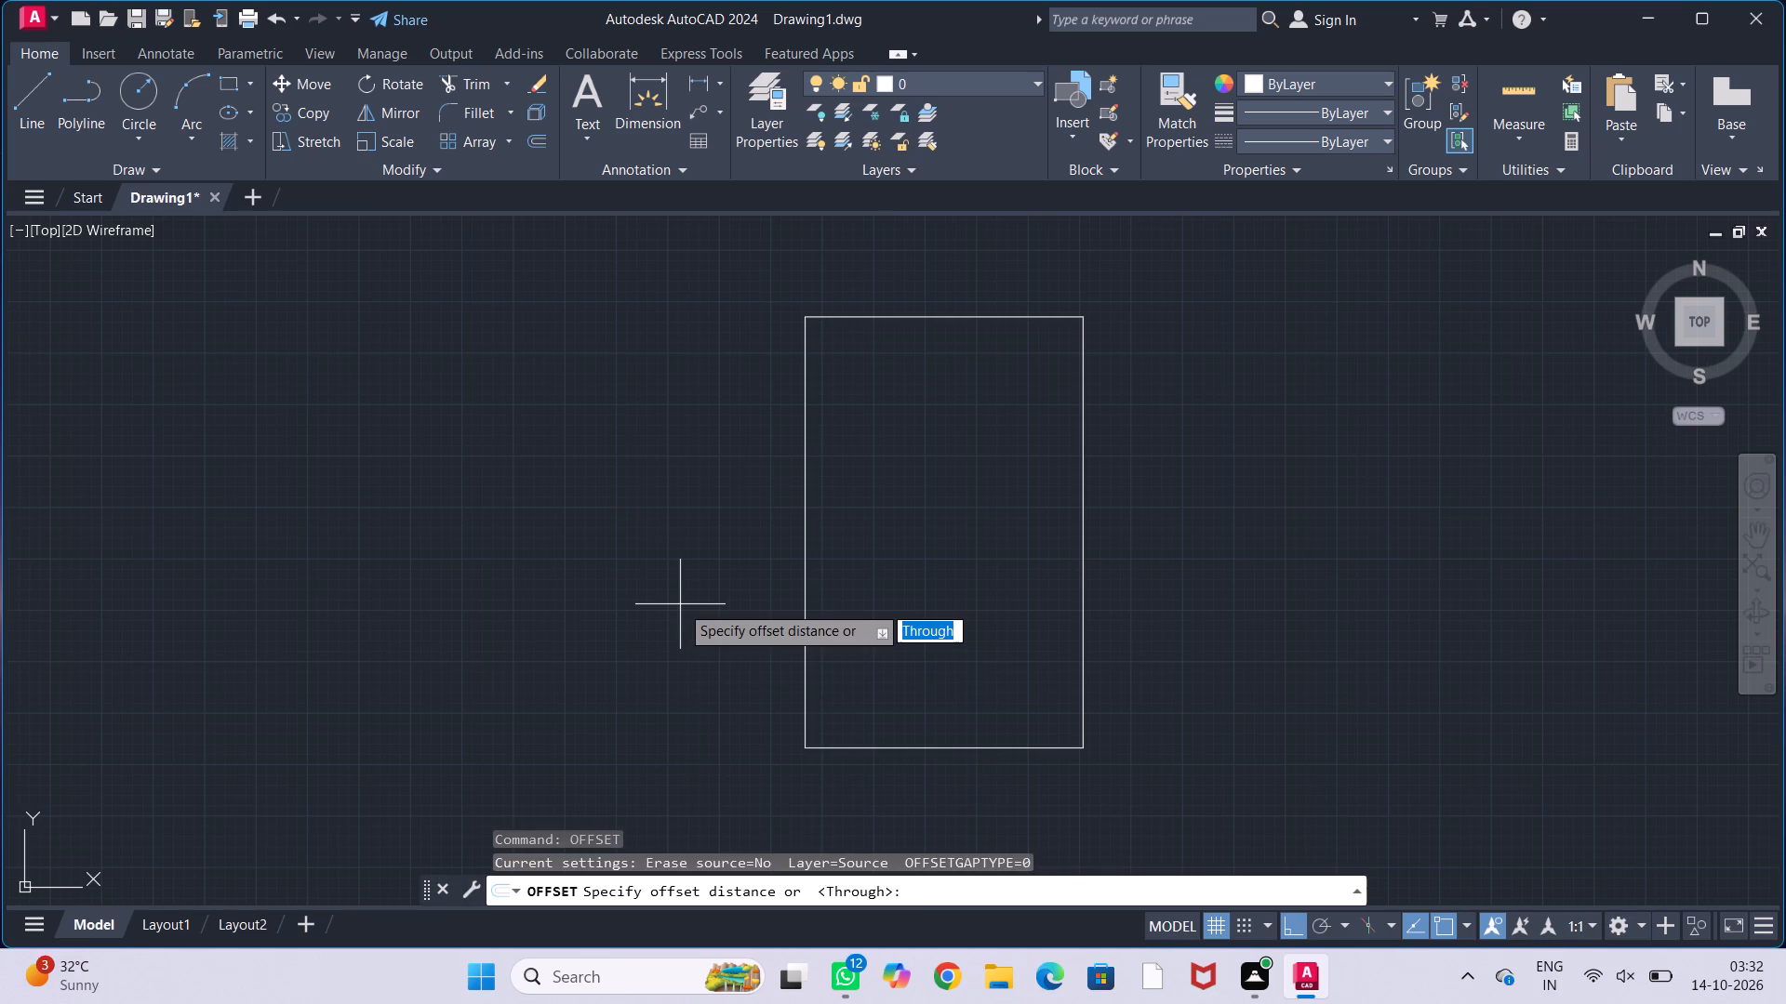
{"action": "type", "text": "9\""}
{"action": "key", "text": "Return"}
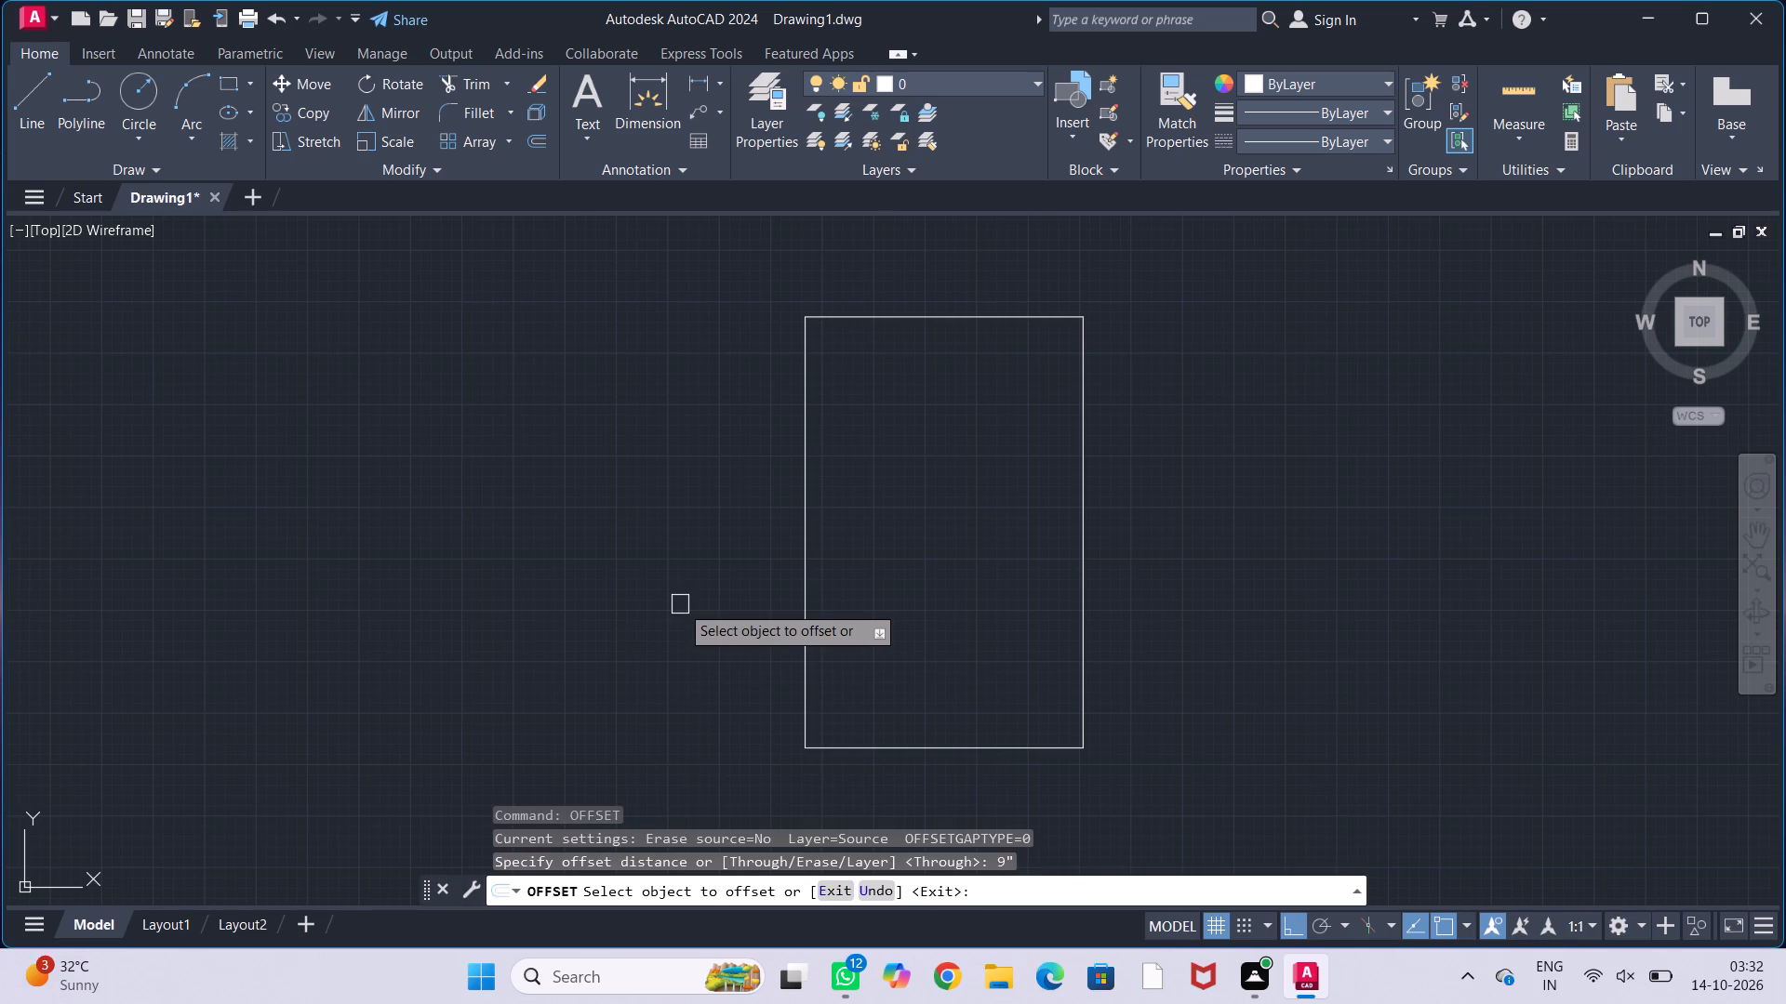
{"action": "left_click", "coordinate": [914, 320]}
{"action": "left_click", "coordinate": [922, 452]}
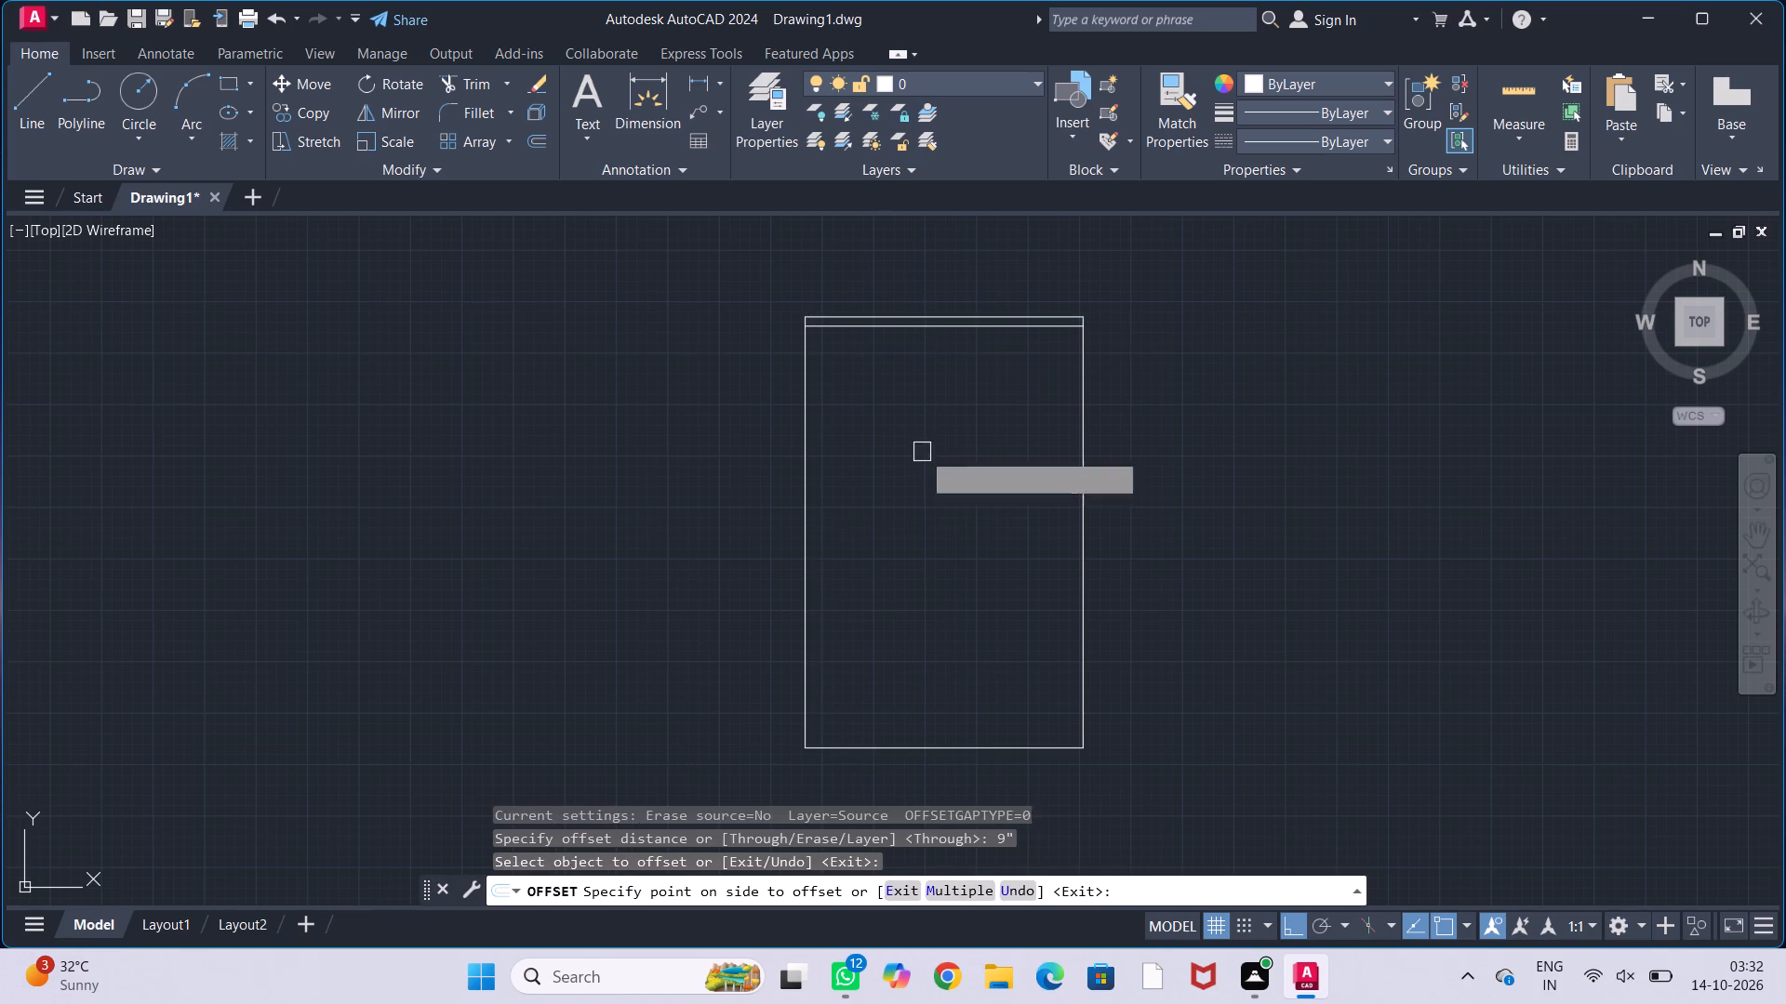
{"action": "left_click", "coordinate": [804, 561]}
{"action": "left_click", "coordinate": [947, 561]}
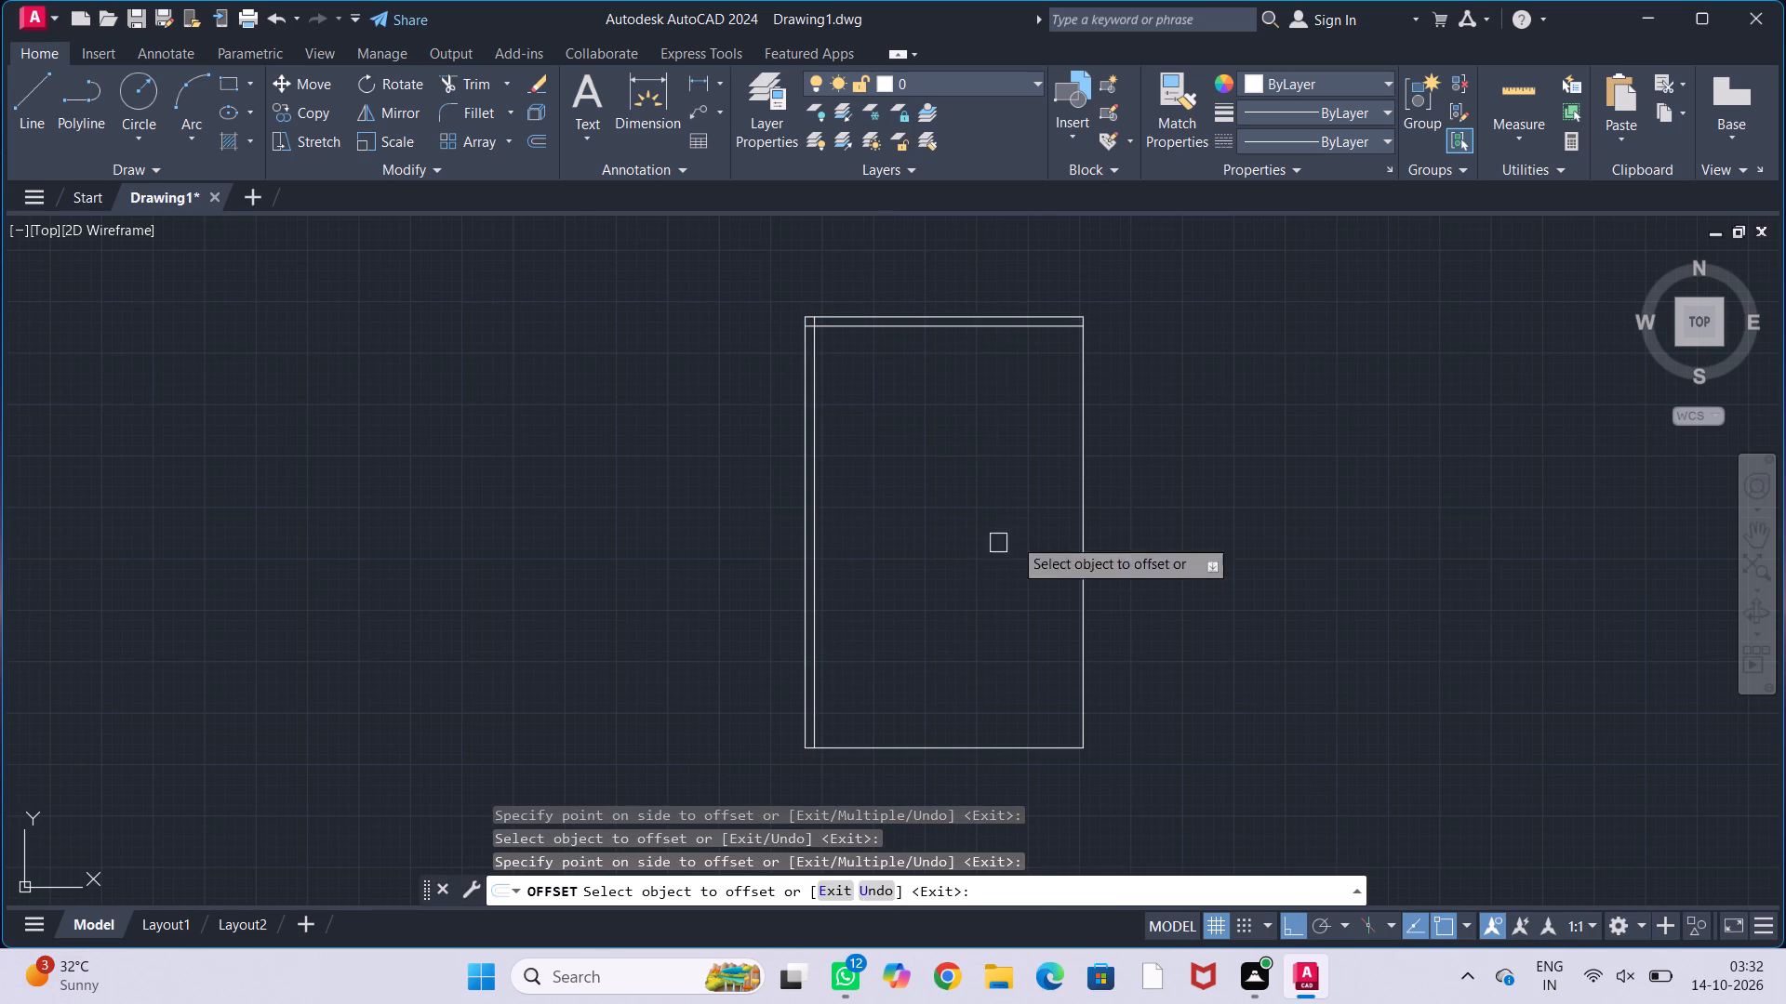
{"action": "left_click_drag", "start_coordinate": [1080, 518], "coordinate": [1041, 533]}
{"action": "left_click", "coordinate": [949, 548]}
{"action": "left_click", "coordinate": [925, 751]}
{"action": "left_click", "coordinate": [940, 653]}
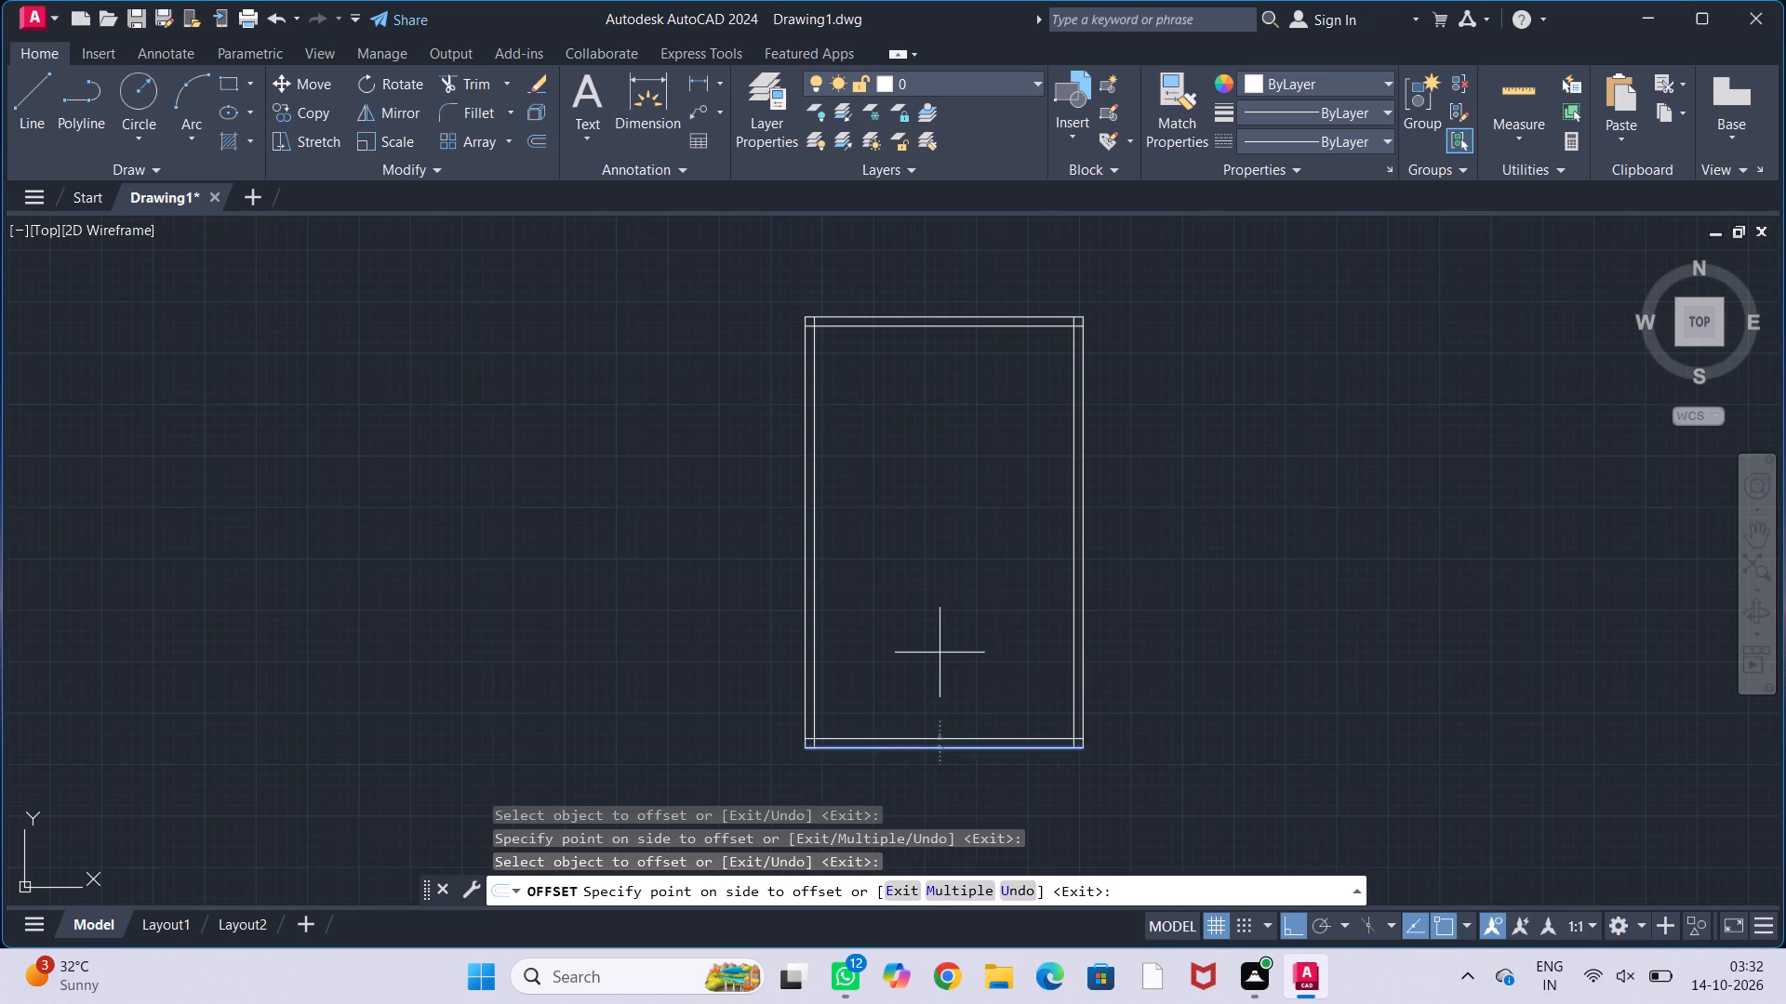
{"action": "key", "text": "Escape"}
{"action": "key", "text": "Escape"}
{"action": "key", "text": "Escape"}
{"action": "key", "text": "Escape"}
Examine the upper part of the double-line wall outline and its corners.
{"action": "middle_click_drag", "start_coordinate": [966, 576], "coordinate": [861, 609]}
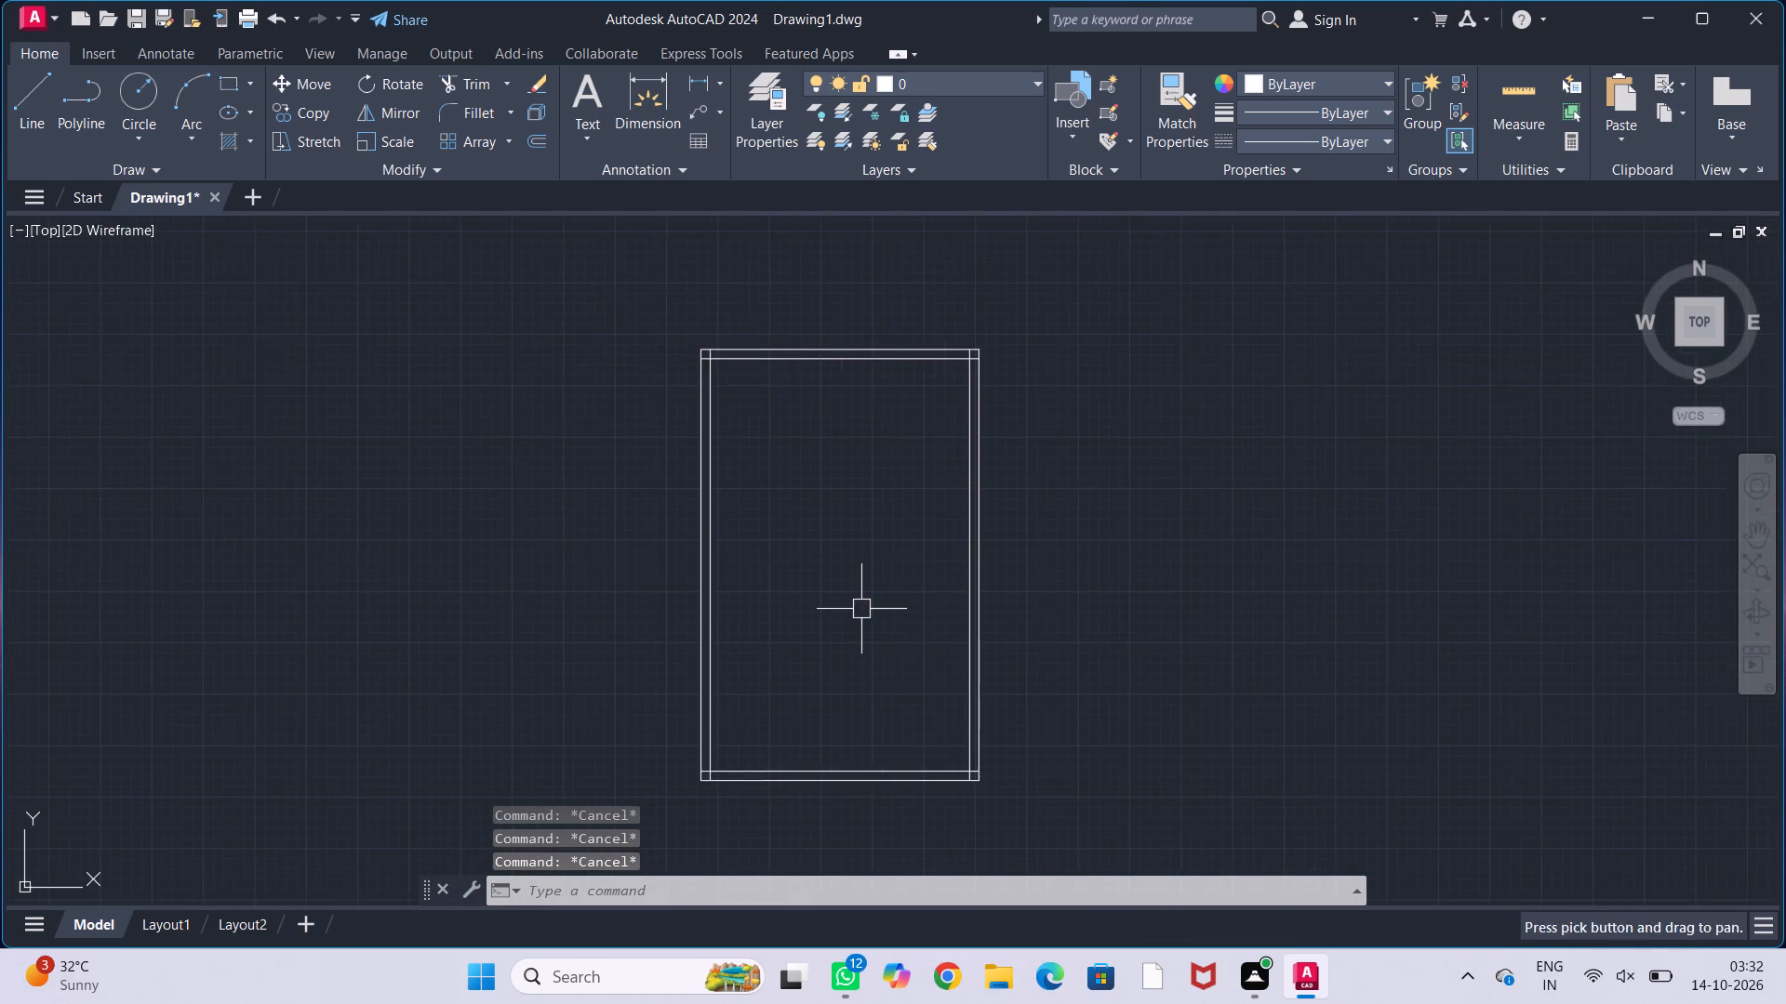
{"action": "scroll", "coordinate": [861, 604], "scroll_direction": "up", "scroll_amount": 1}
{"action": "middle_click_drag", "start_coordinate": [853, 575], "coordinate": [912, 649]}
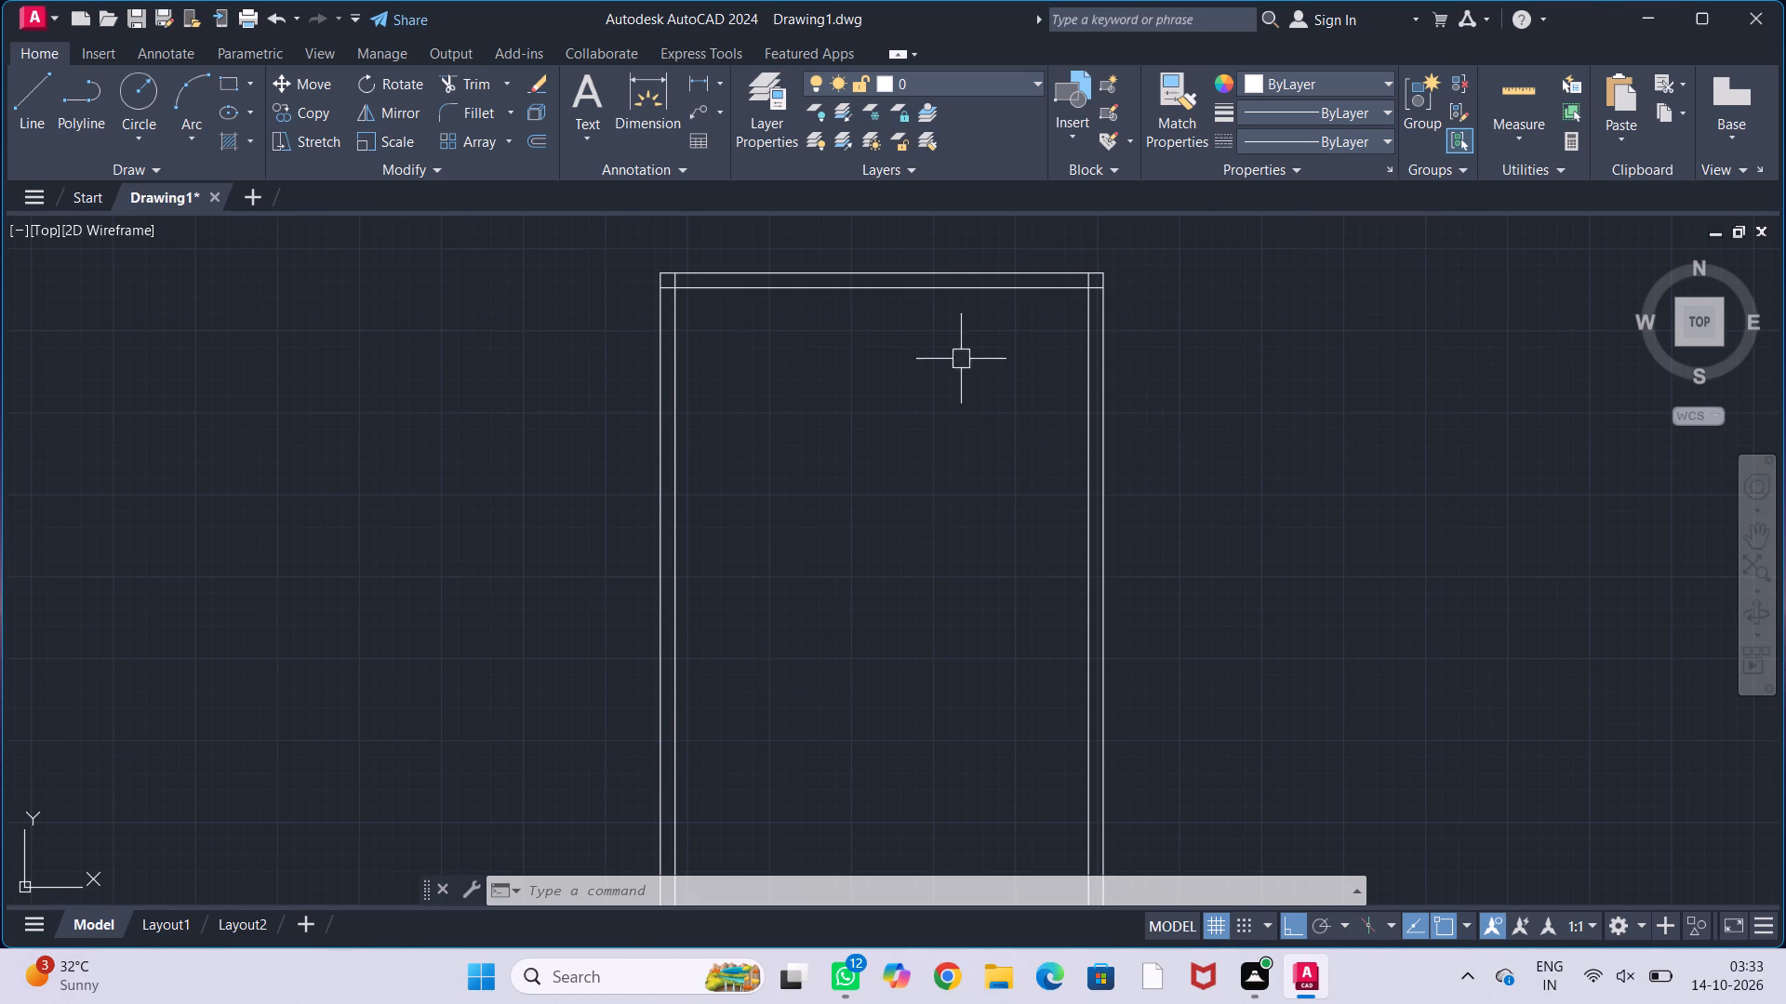
{"action": "middle_click_drag", "start_coordinate": [875, 397], "coordinate": [965, 473]}
{"action": "scroll", "coordinate": [986, 414], "scroll_direction": "up", "scroll_amount": 1}
{"action": "middle_click_drag", "start_coordinate": [992, 401], "coordinate": [993, 451]}
{"action": "scroll", "coordinate": [996, 435], "scroll_direction": "up", "scroll_amount": 1}
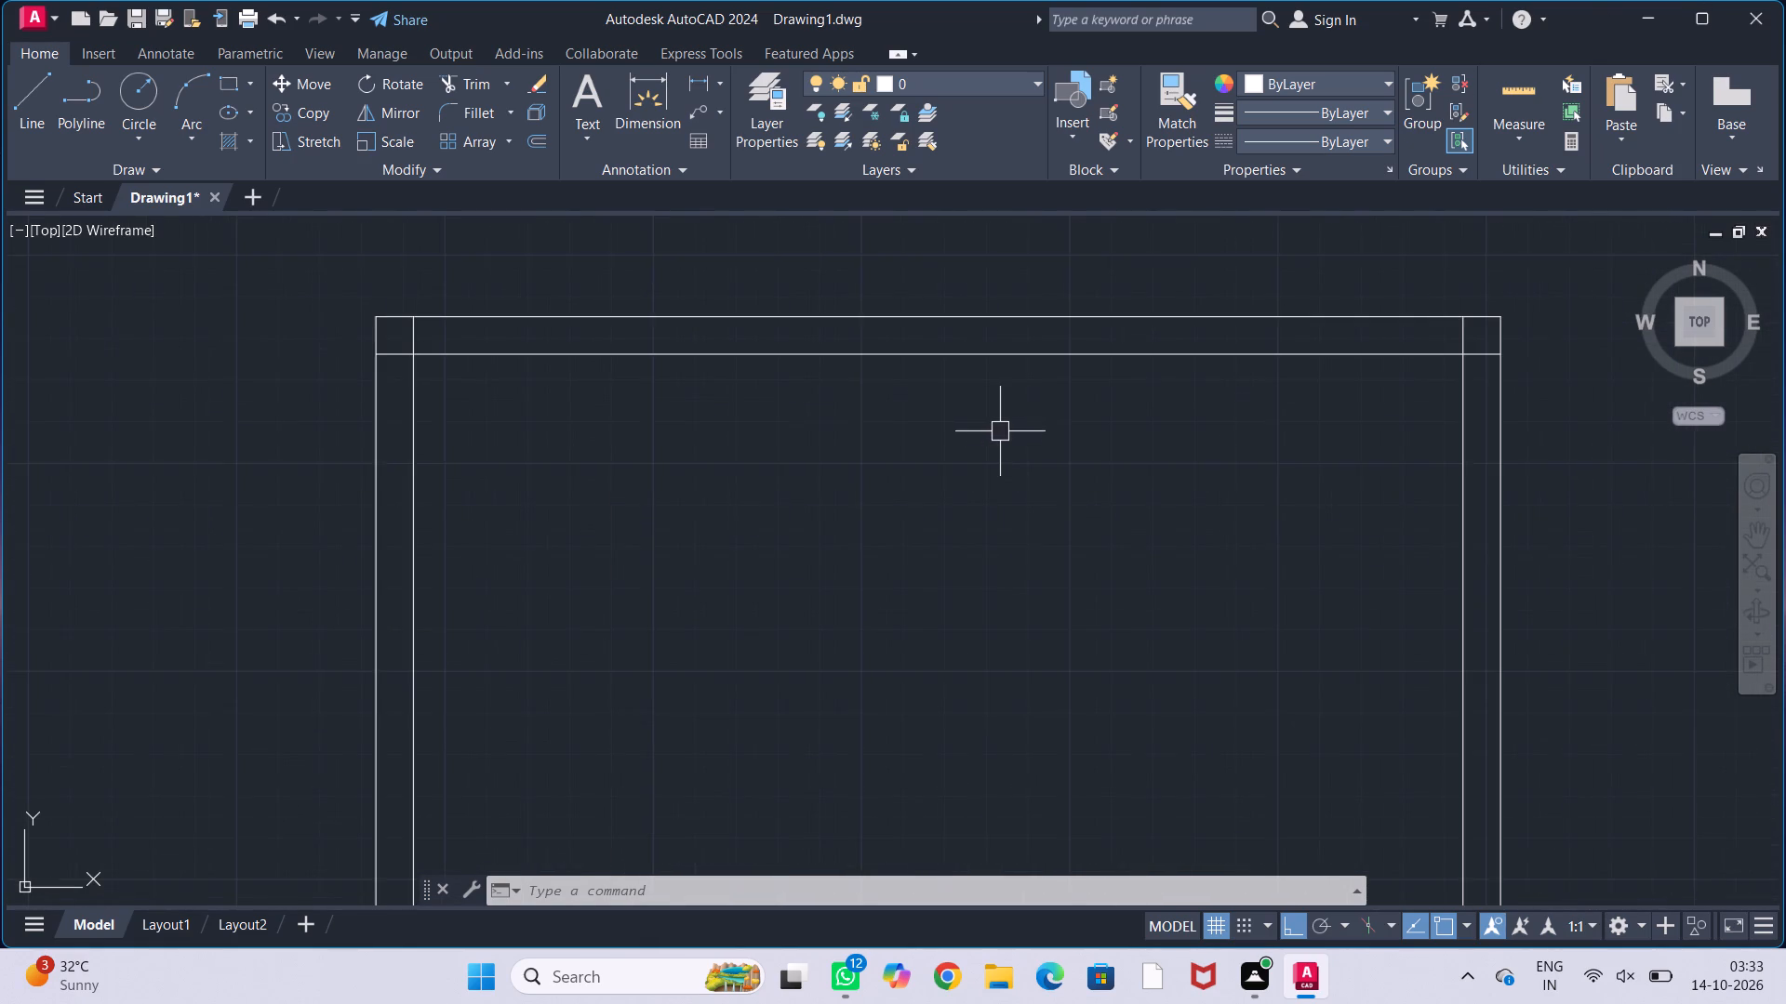
{"action": "middle_click_drag", "start_coordinate": [1003, 429], "coordinate": [1013, 442]}
{"action": "middle_click_drag", "start_coordinate": [1035, 482], "coordinate": [1029, 418]}
{"action": "scroll", "coordinate": [1026, 417], "scroll_direction": "down", "scroll_amount": 1}
{"action": "middle_click_drag", "start_coordinate": [1026, 431], "coordinate": [1029, 408]}
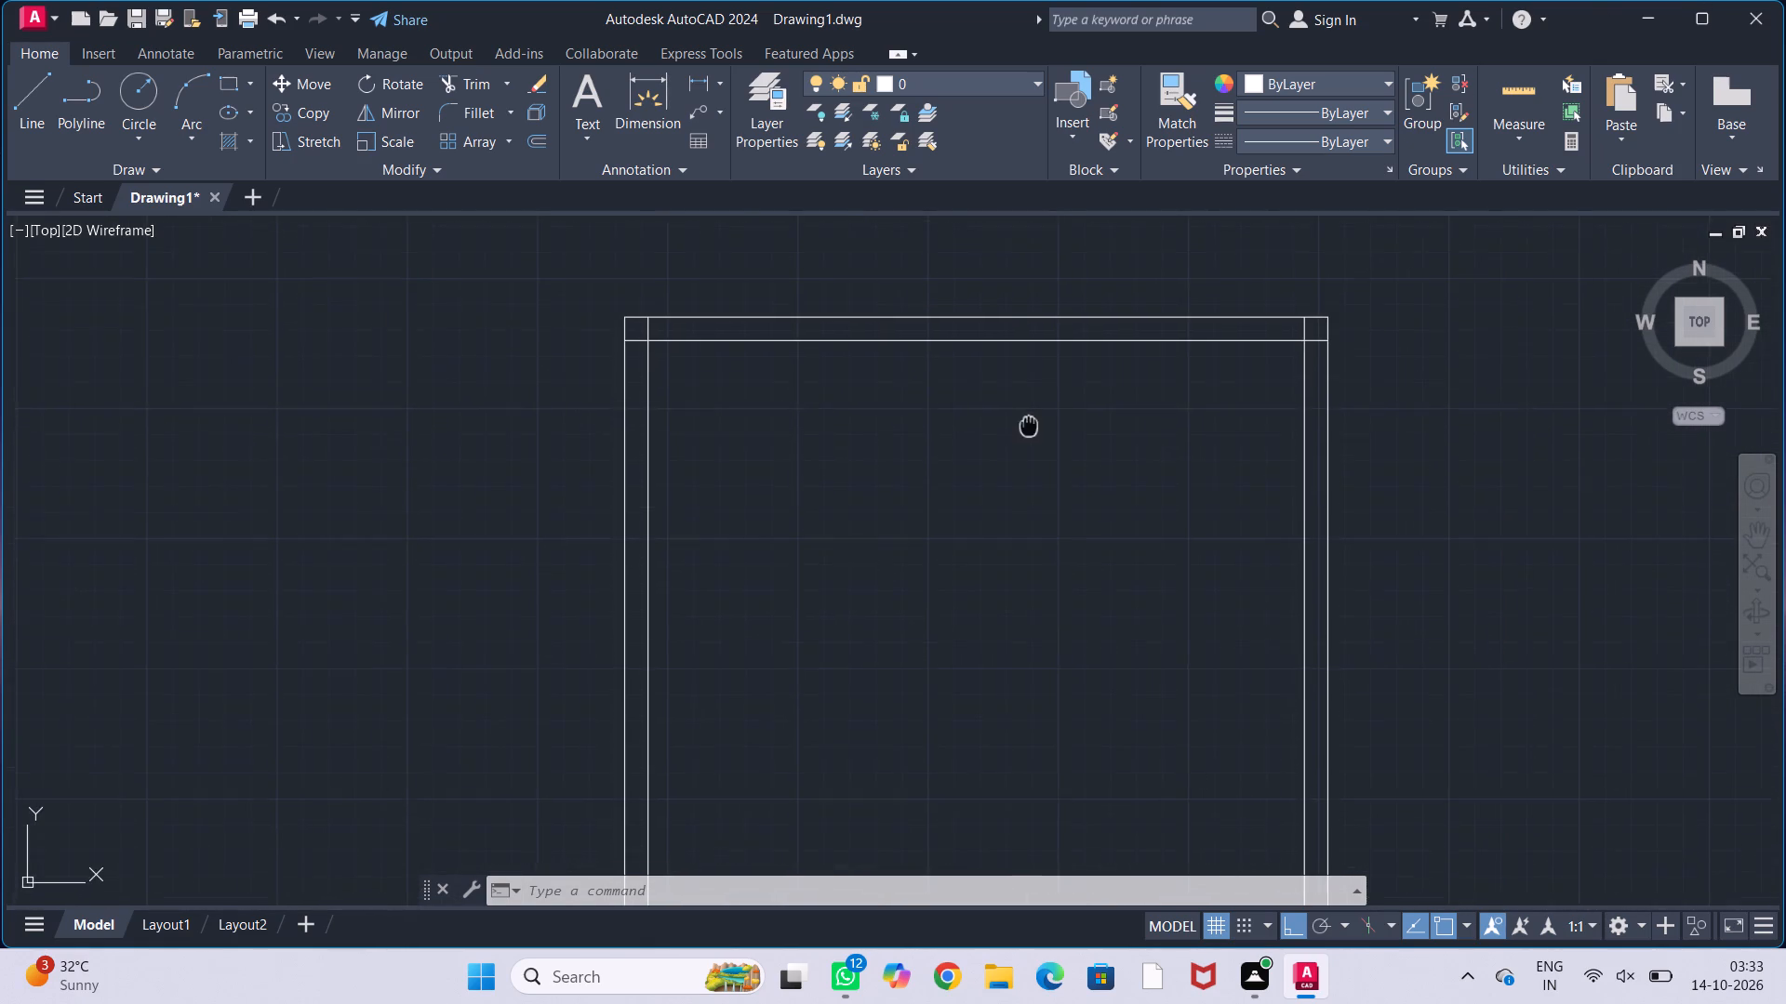
Offset the upper wall's inner line 12' downward into the building for a horizontal partition line.
{"action": "middle_click_drag", "start_coordinate": [1029, 408], "coordinate": [1029, 395]}
{"action": "scroll", "coordinate": [1021, 398], "scroll_direction": "up", "scroll_amount": 1}
{"action": "middle_click_drag", "start_coordinate": [1020, 397], "coordinate": [1006, 520]}
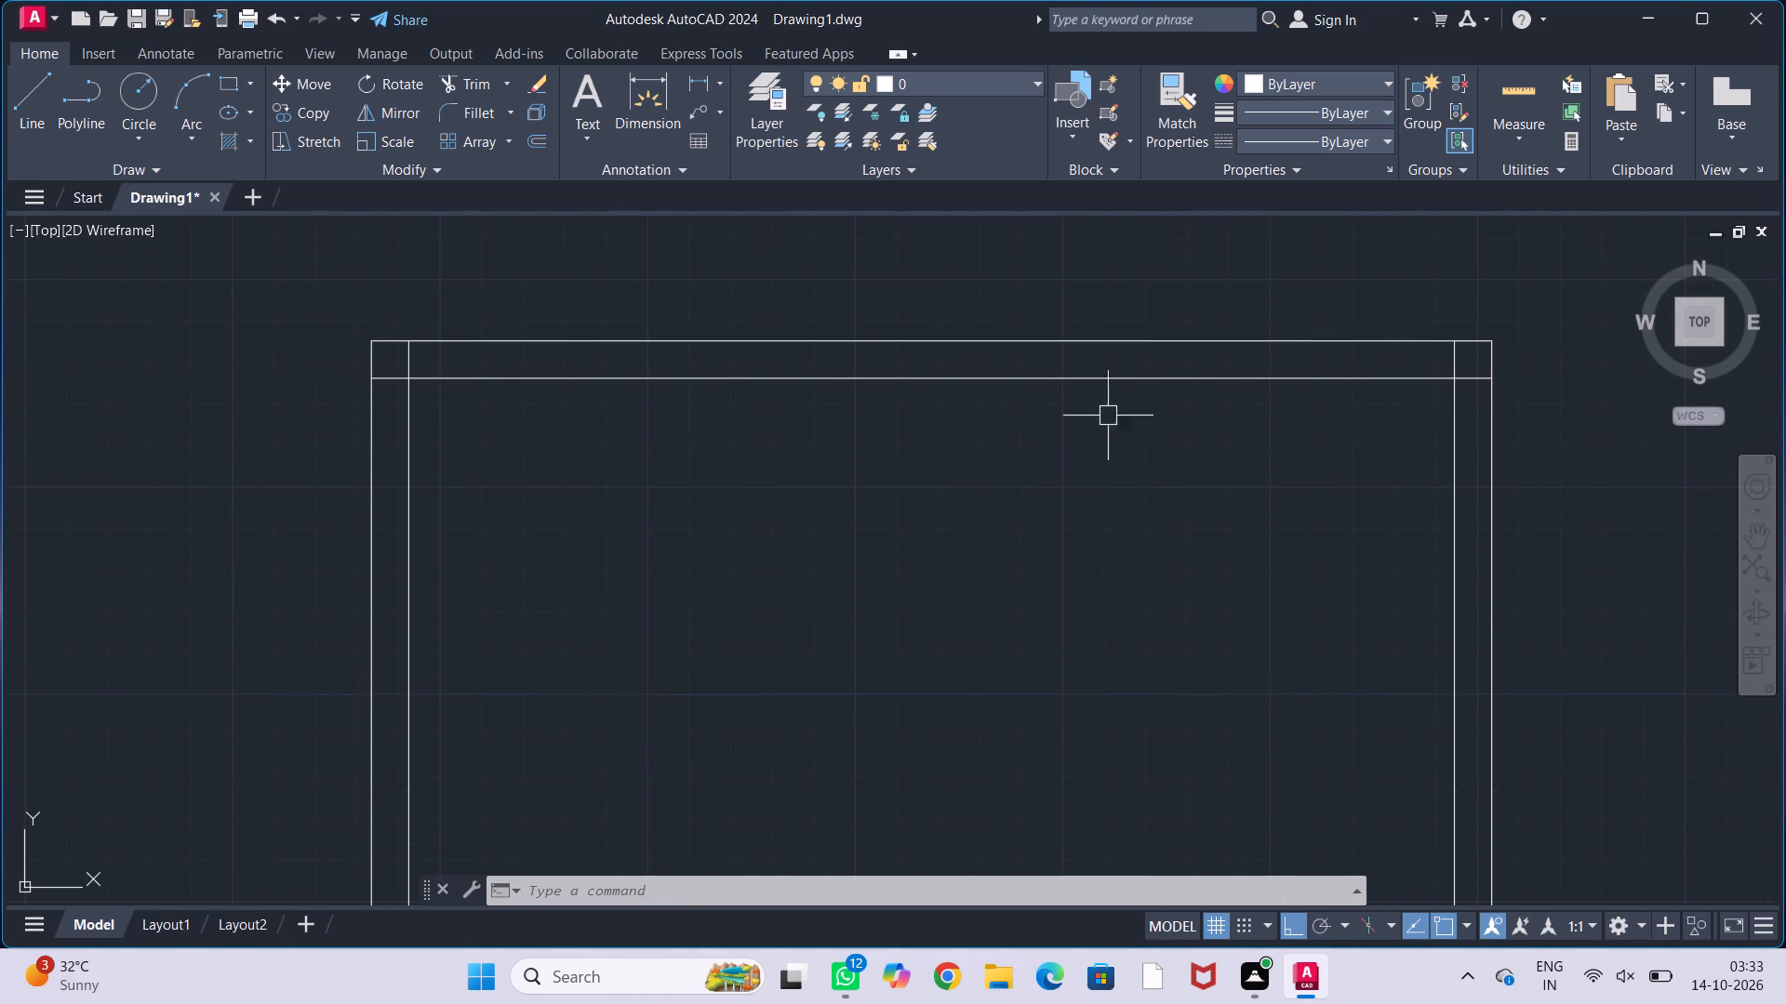
{"action": "middle_click_drag", "start_coordinate": [1091, 505], "coordinate": [1090, 482]}
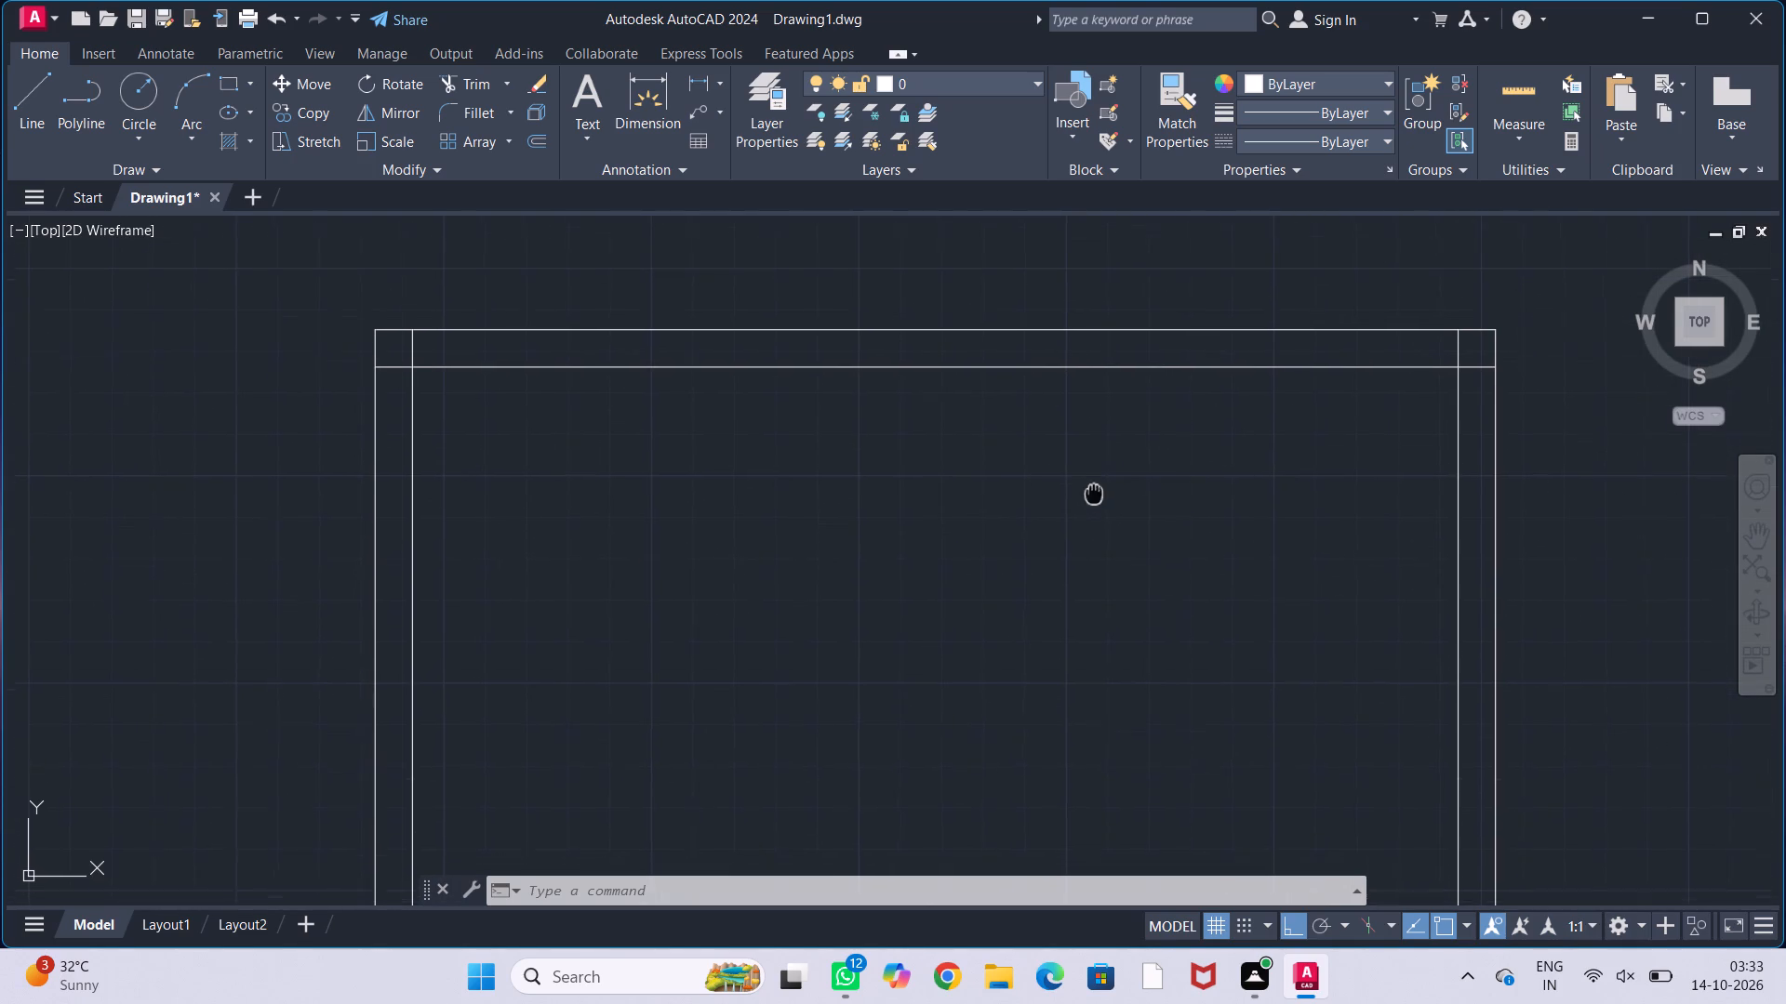
{"action": "middle_click_drag", "start_coordinate": [1090, 482], "coordinate": [1078, 475]}
{"action": "middle_click_drag", "start_coordinate": [1078, 476], "coordinate": [1077, 441]}
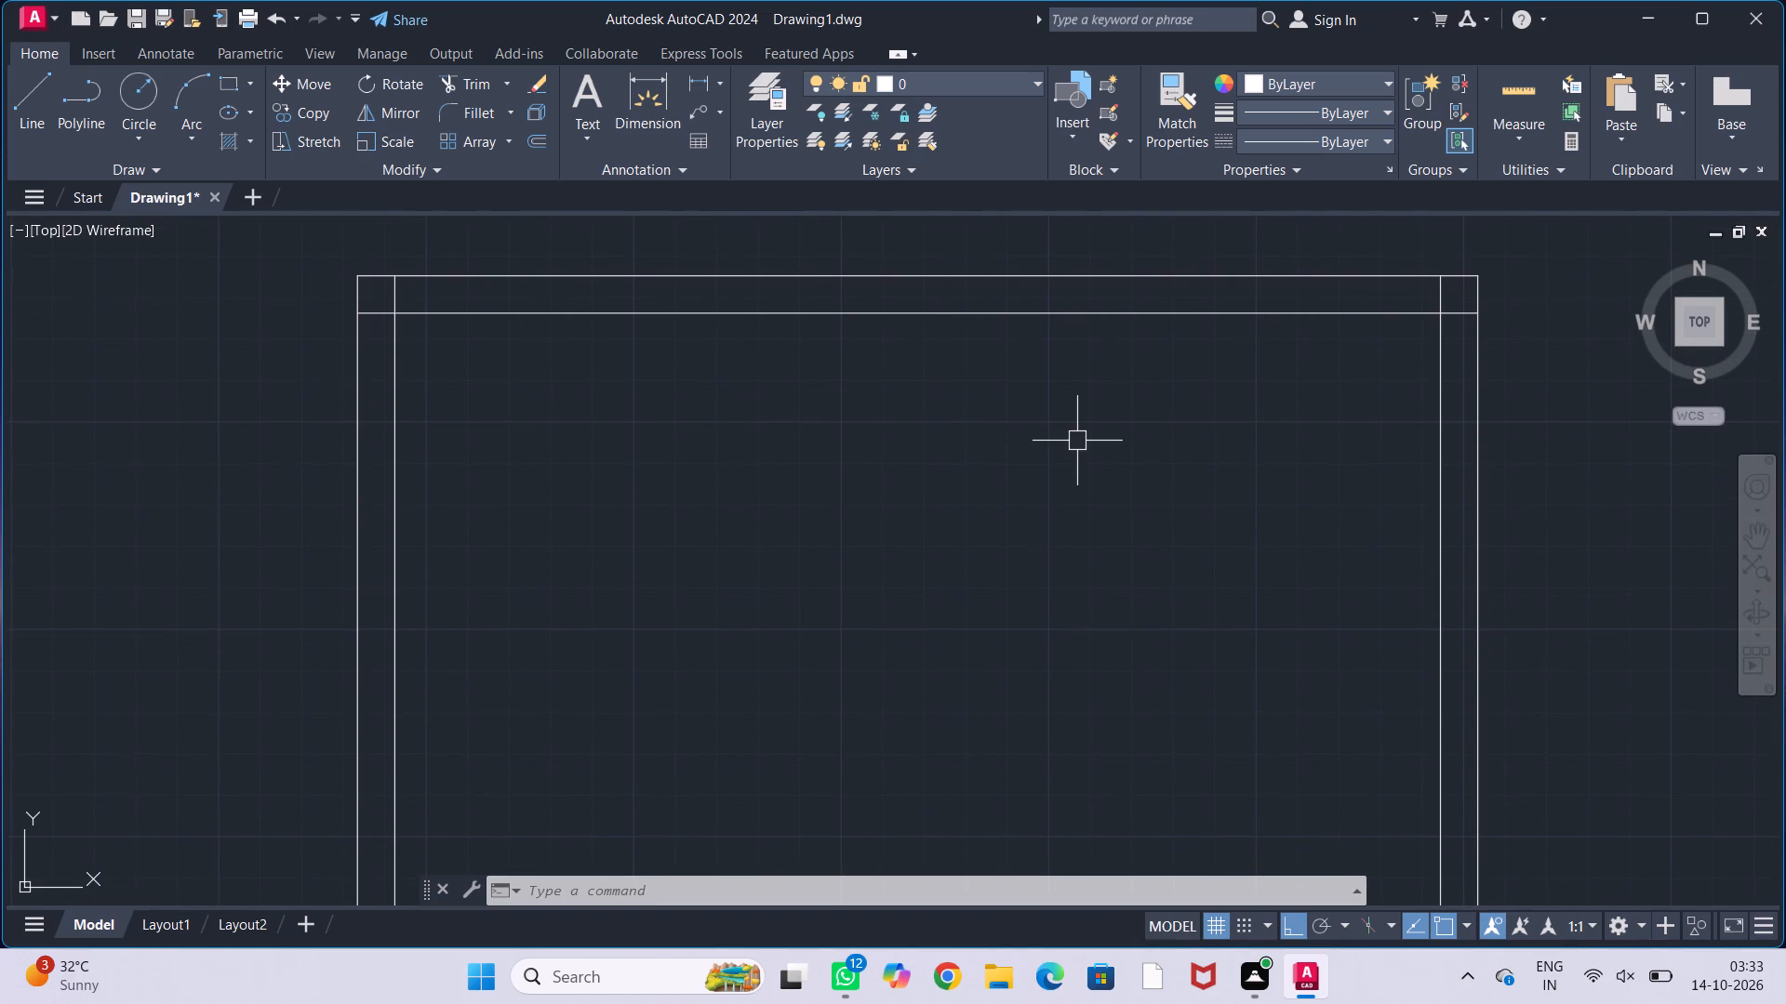
{"action": "key", "text": "o"}
{"action": "type", "text": "ff"}
{"action": "key", "text": "Return"}
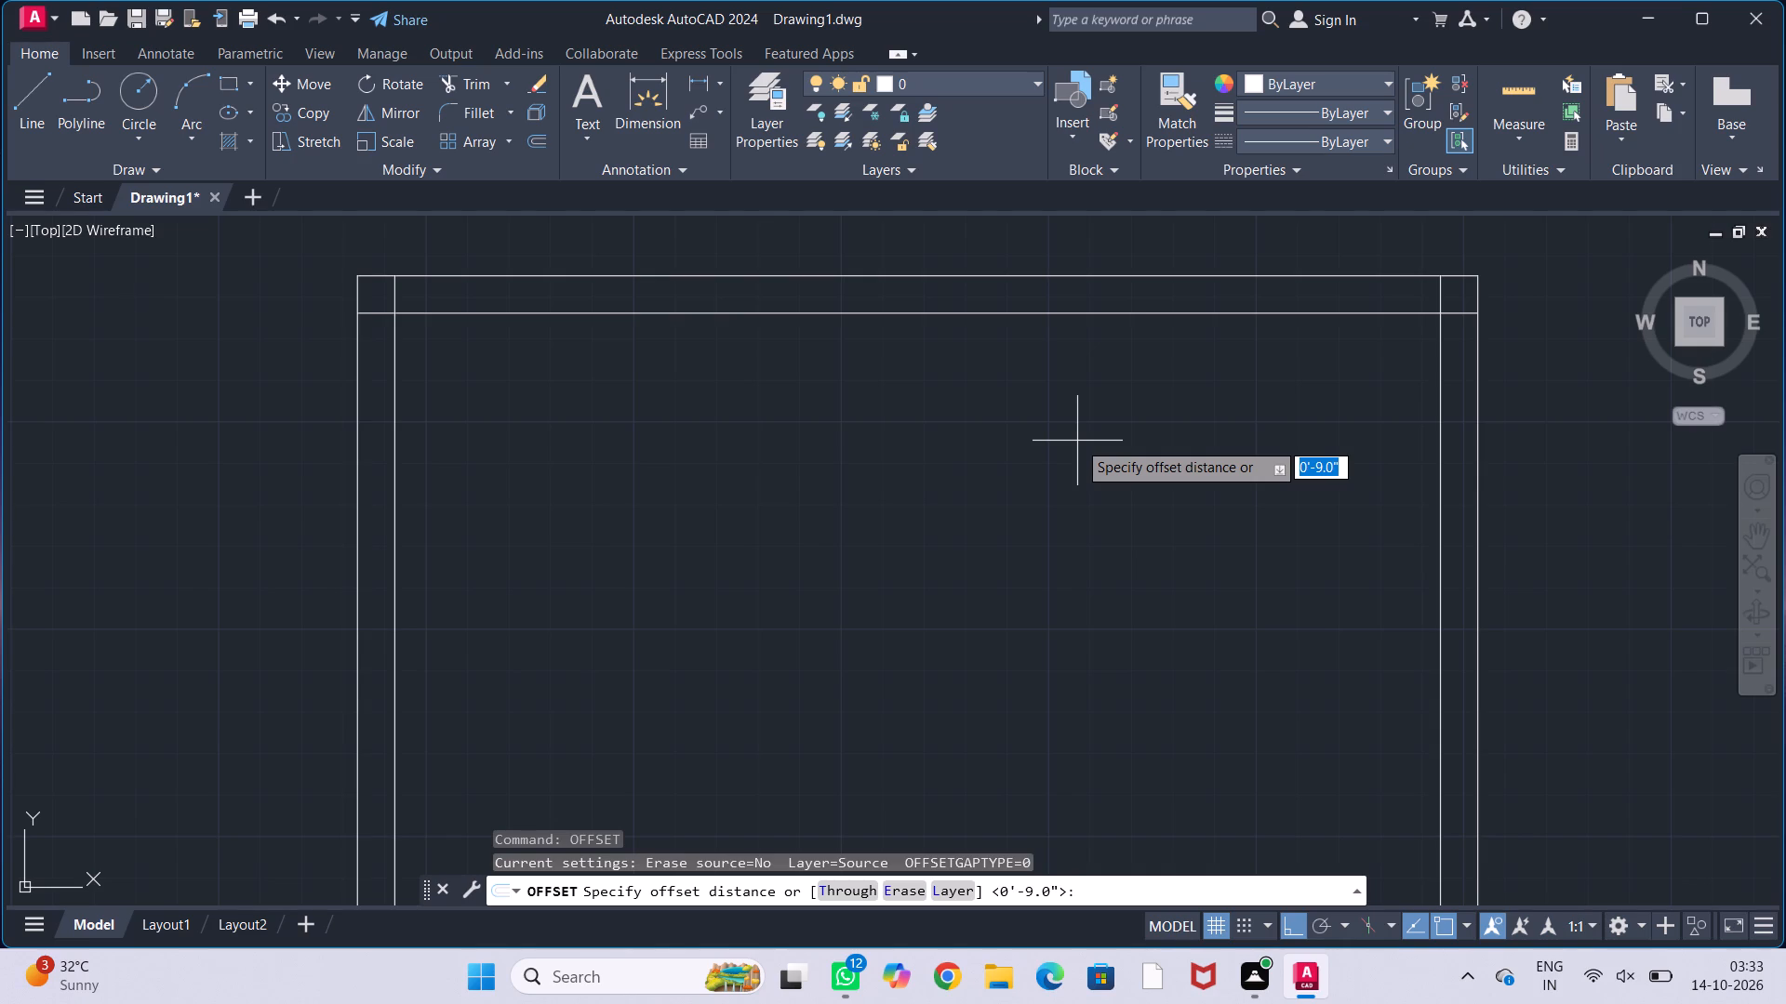
{"action": "type", "text": "12'"}
{"action": "key", "text": "Return"}
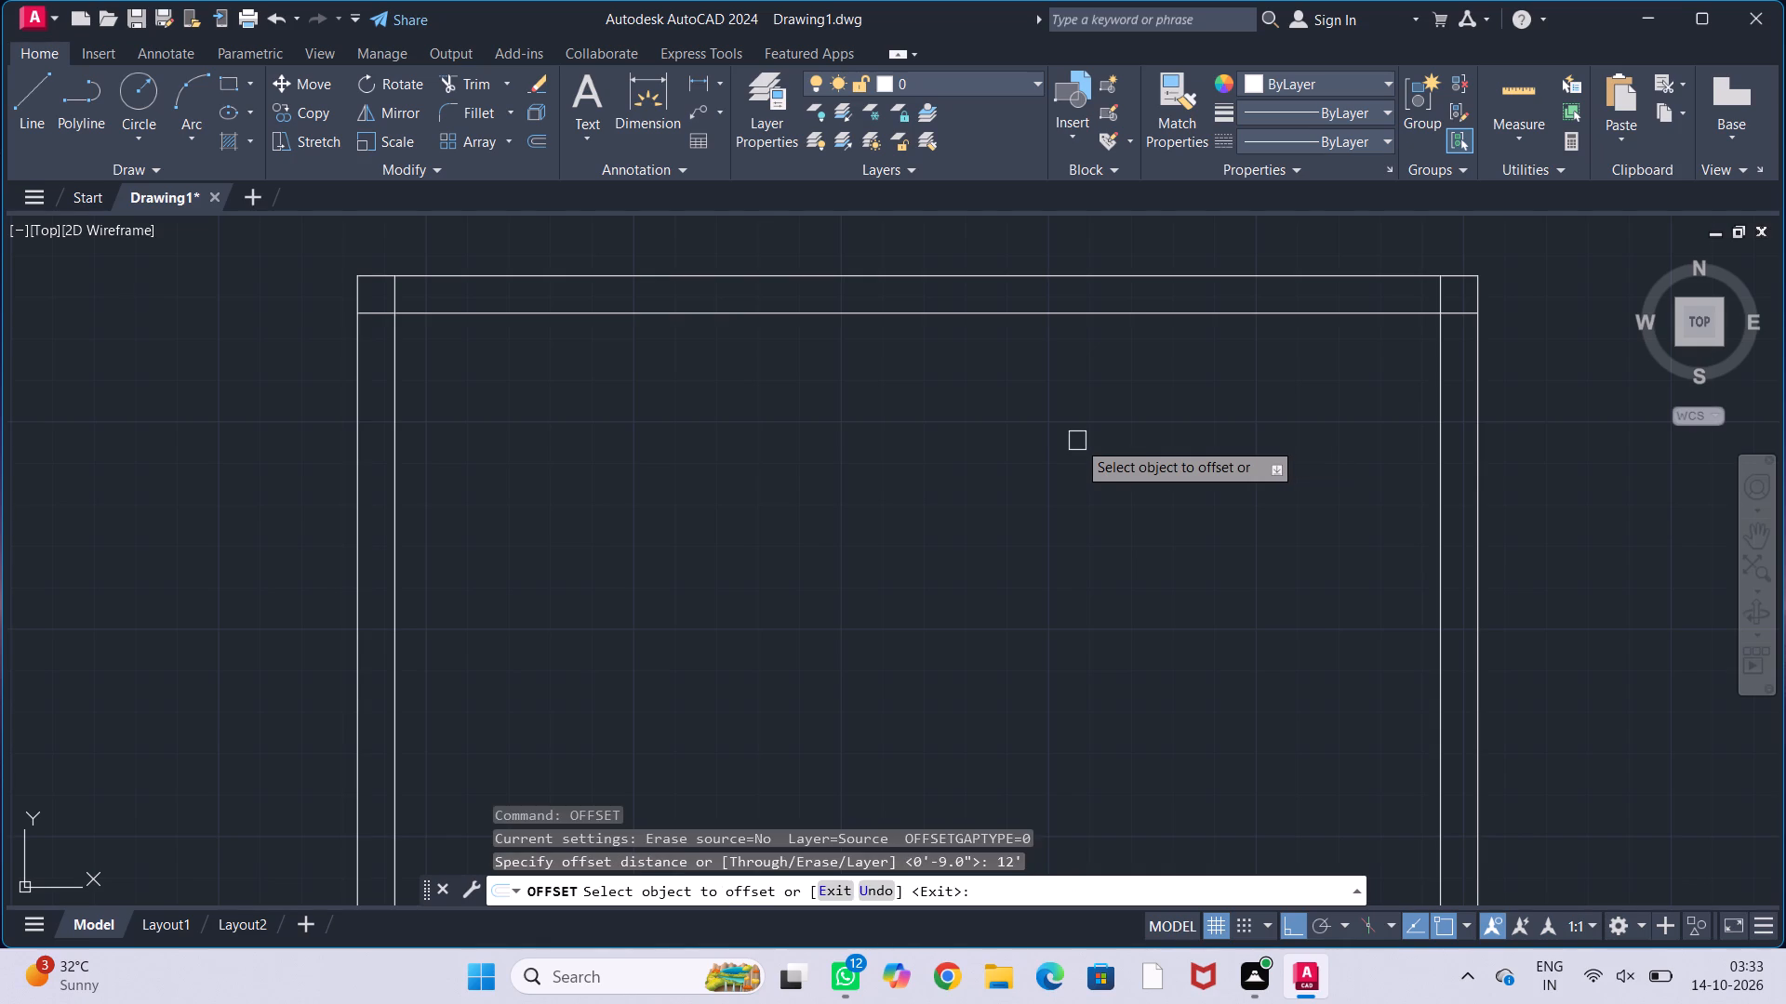
{"action": "left_click", "coordinate": [1155, 310]}
{"action": "left_click", "coordinate": [1179, 516]}
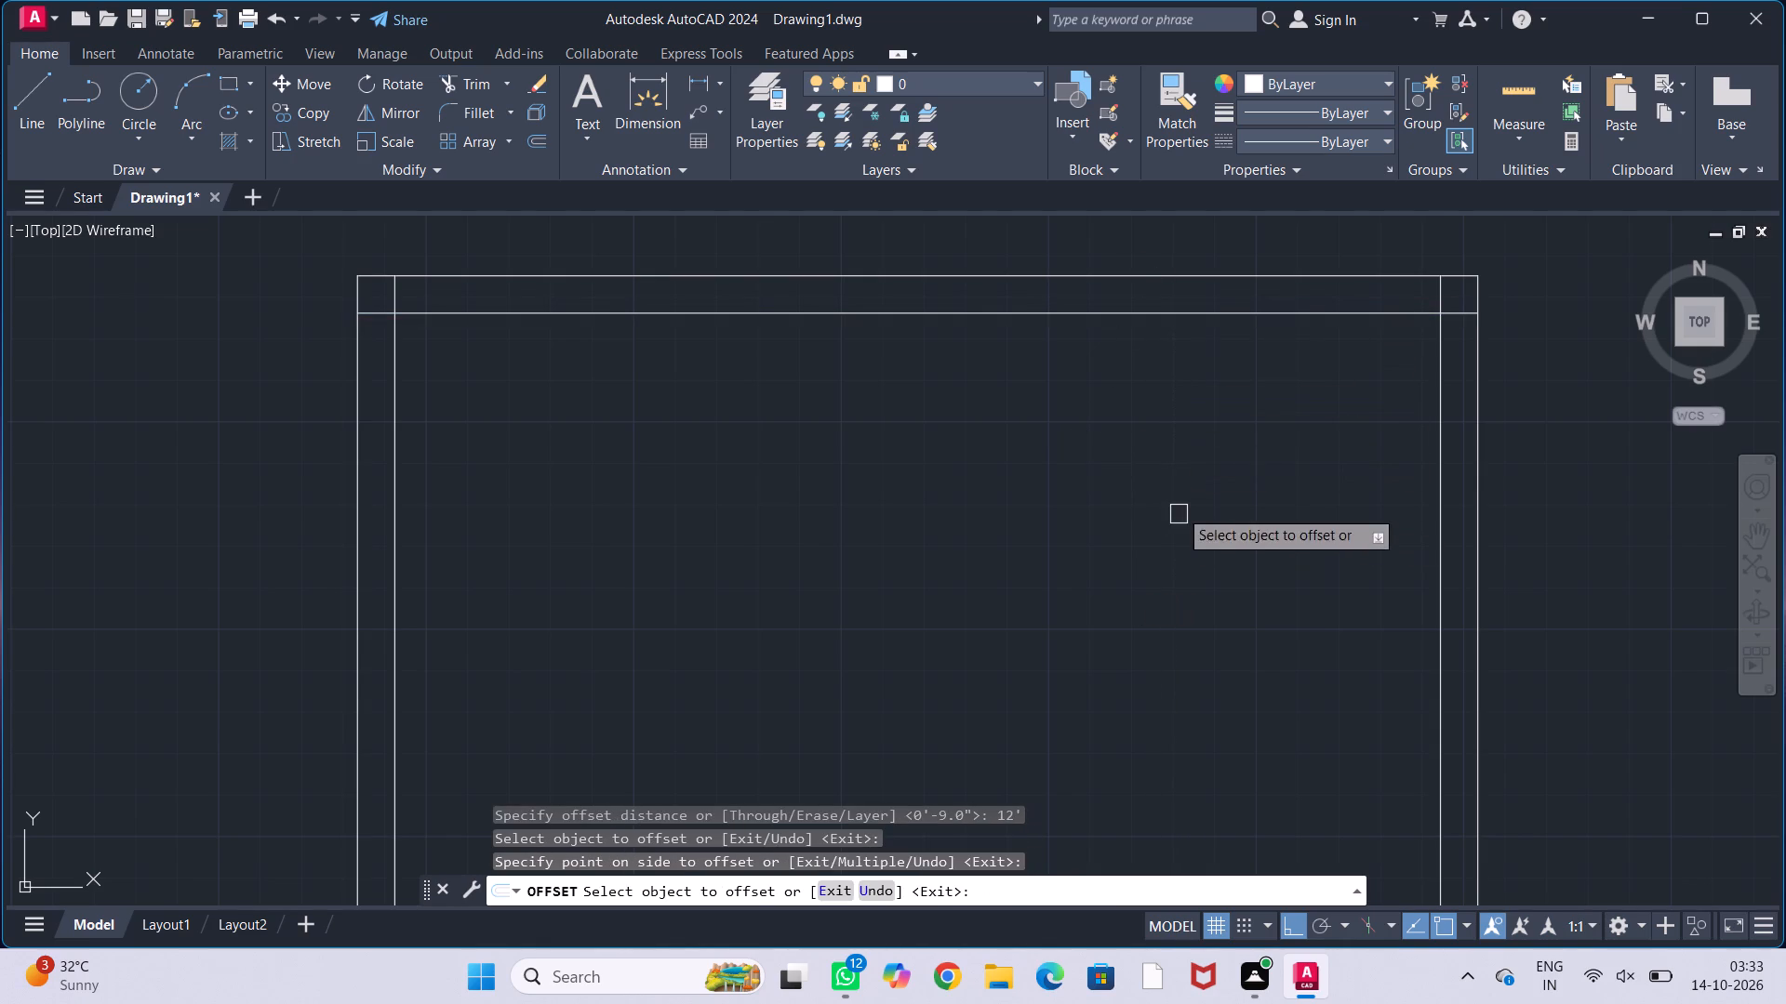
{"action": "scroll", "coordinate": [1181, 476], "scroll_direction": "down", "scroll_amount": 2}
{"action": "middle_click_drag", "start_coordinate": [1184, 530], "coordinate": [1101, 470]}
{"action": "scroll", "coordinate": [1073, 500], "scroll_direction": "up", "scroll_amount": 1}
{"action": "middle_click_drag", "start_coordinate": [1072, 500], "coordinate": [1142, 515]}
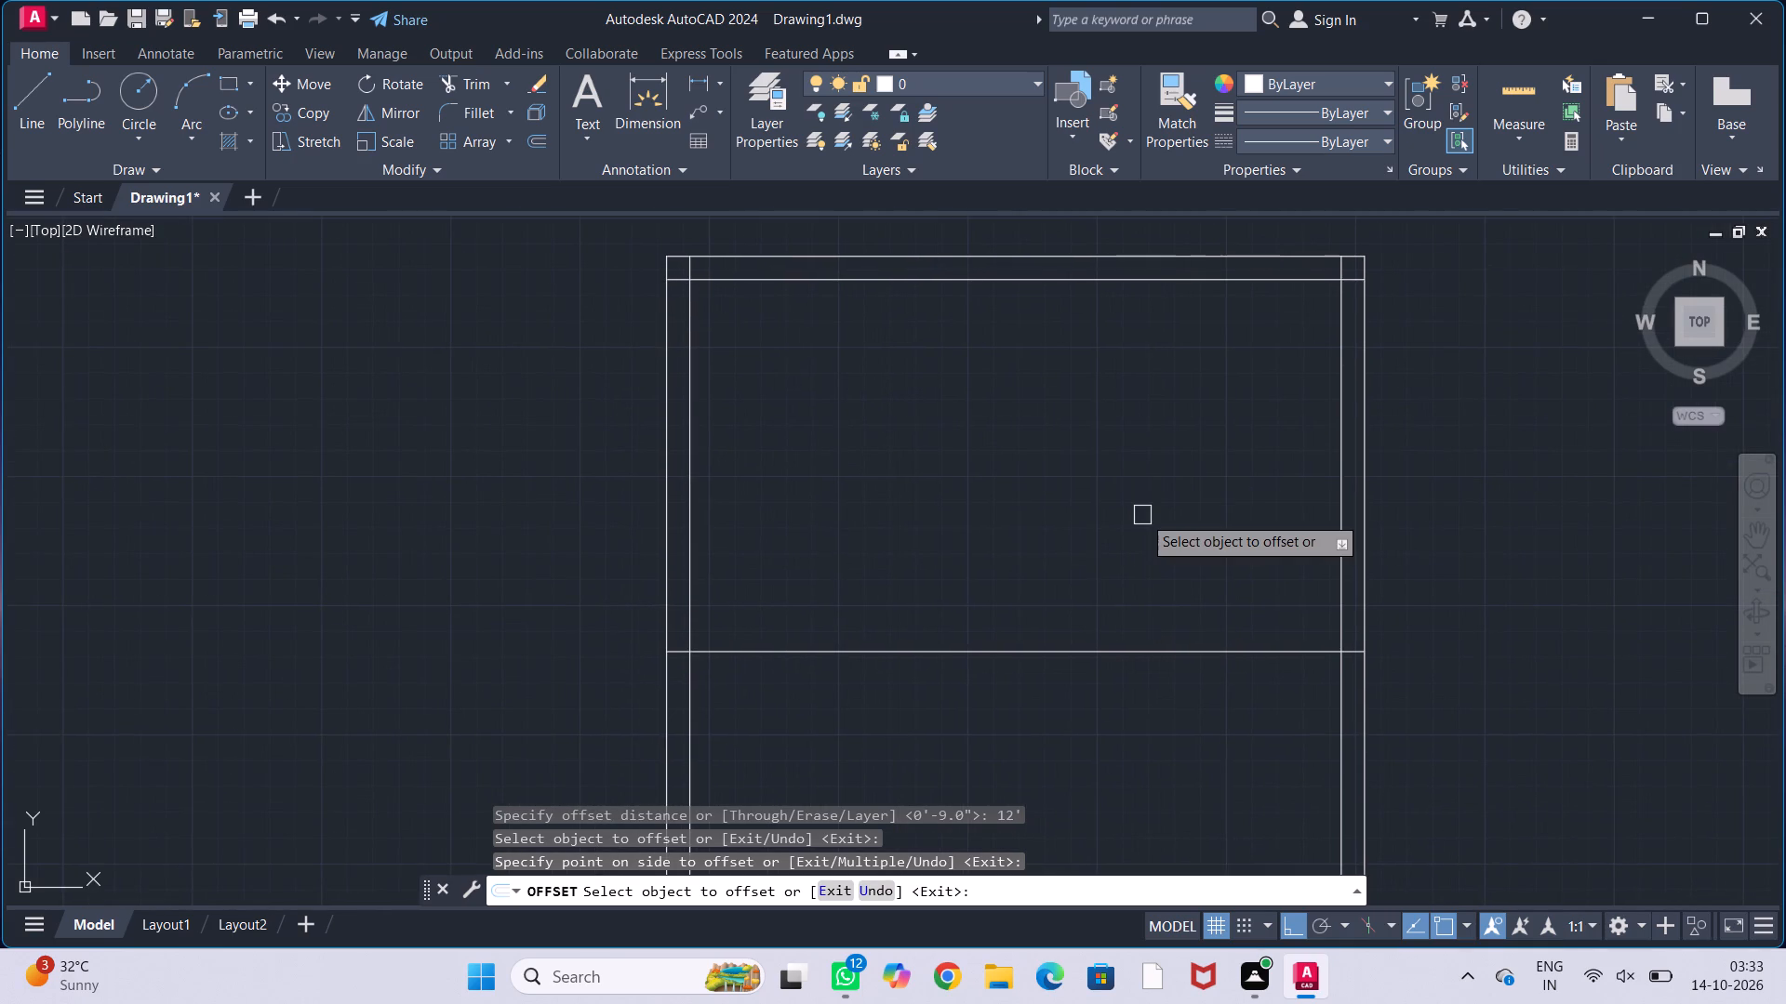
{"action": "key", "text": "Escape"}
{"action": "key", "text": "Escape"}
{"action": "key", "text": "Escape"}
{"action": "key", "text": "Escape"}
{"action": "key", "text": "Escape"}
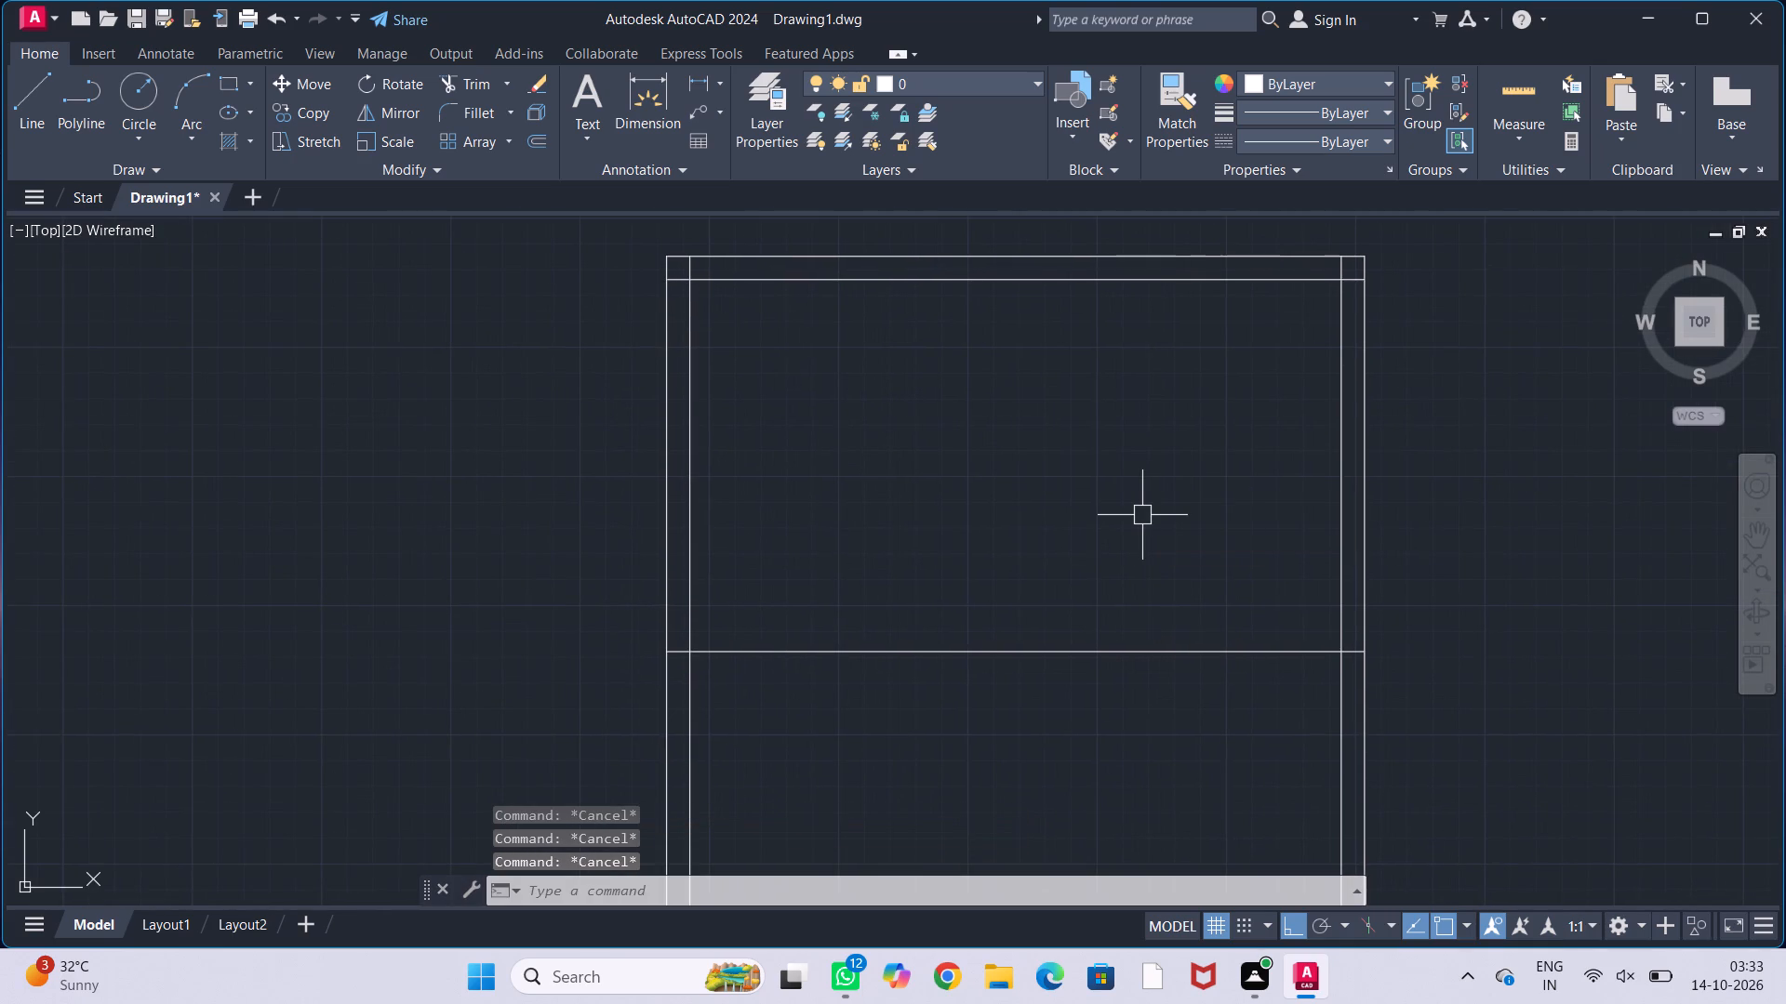
Offset the horizontal partition line 4.5" downward to give the partition its thickness.
{"action": "type", "text": "off"}
{"action": "key", "text": "Return"}
{"action": "type", "text": "4.5\""}
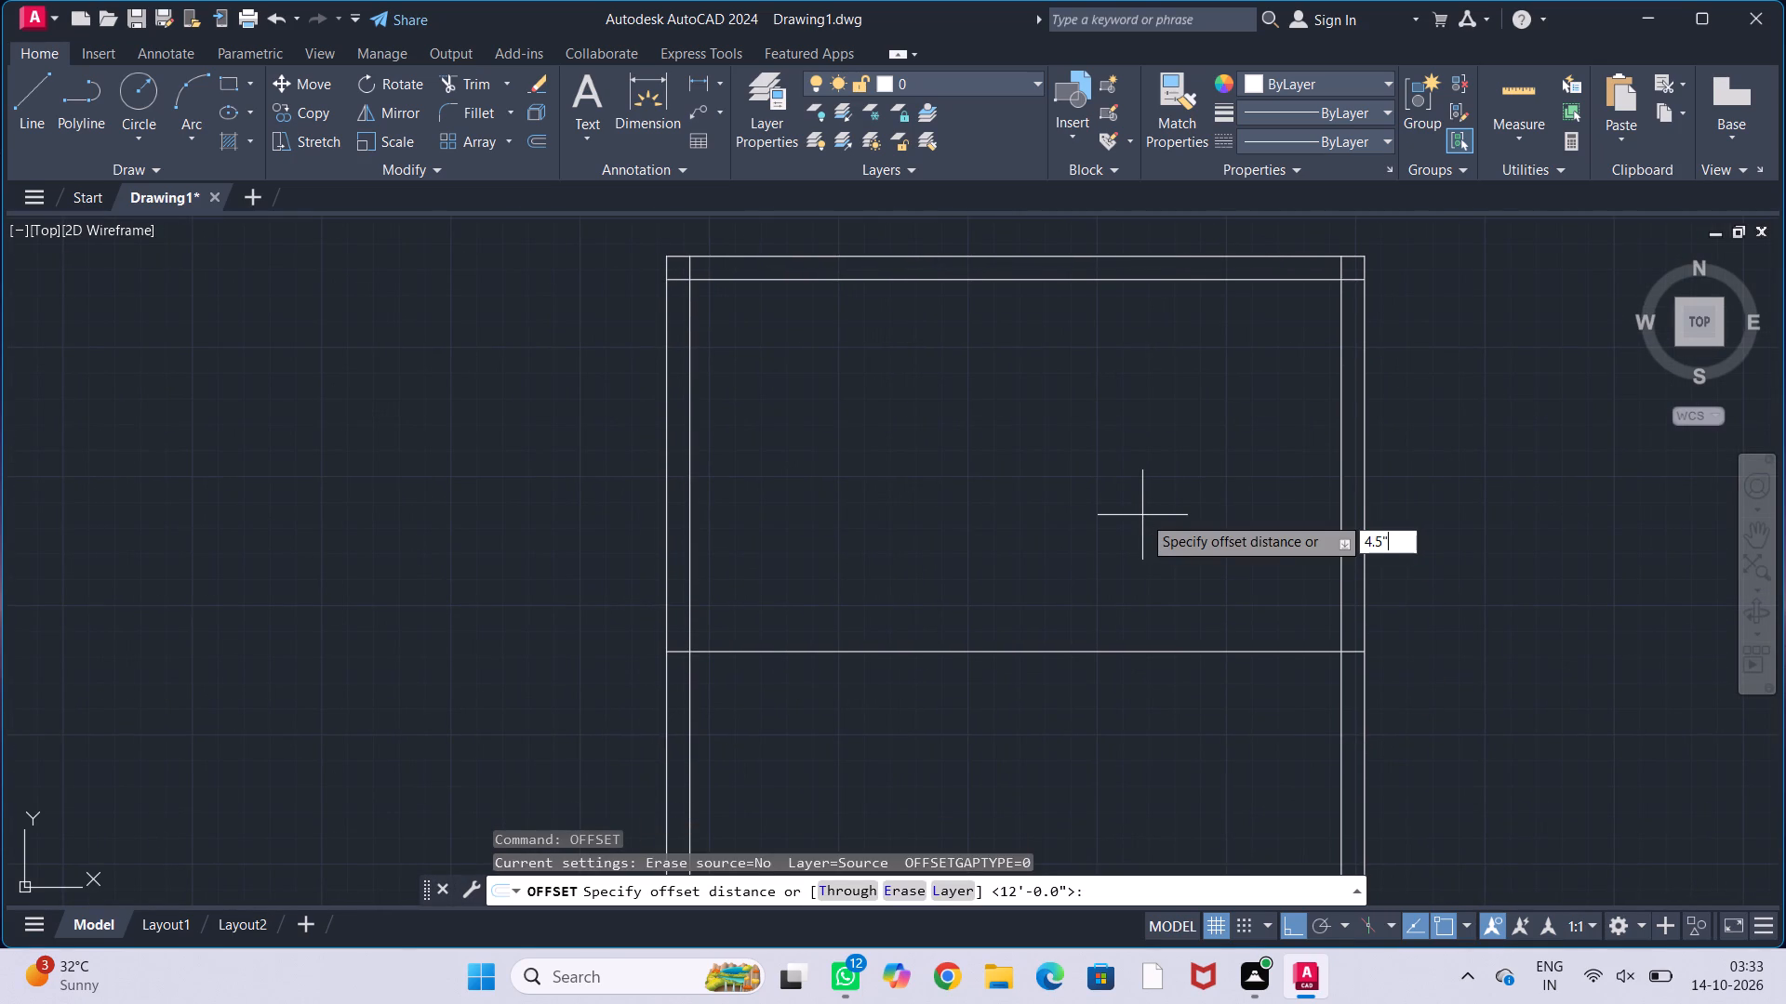
{"action": "key", "text": "Return"}
{"action": "left_click_drag", "start_coordinate": [1185, 648], "coordinate": [1185, 658]}
{"action": "left_click", "coordinate": [1185, 724]}
{"action": "key", "text": "Escape"}
{"action": "key", "text": "Escape"}
{"action": "key", "text": "Escape"}
{"action": "key", "text": "Escape"}
{"action": "middle_click_drag", "start_coordinate": [1185, 717], "coordinate": [1154, 732]}
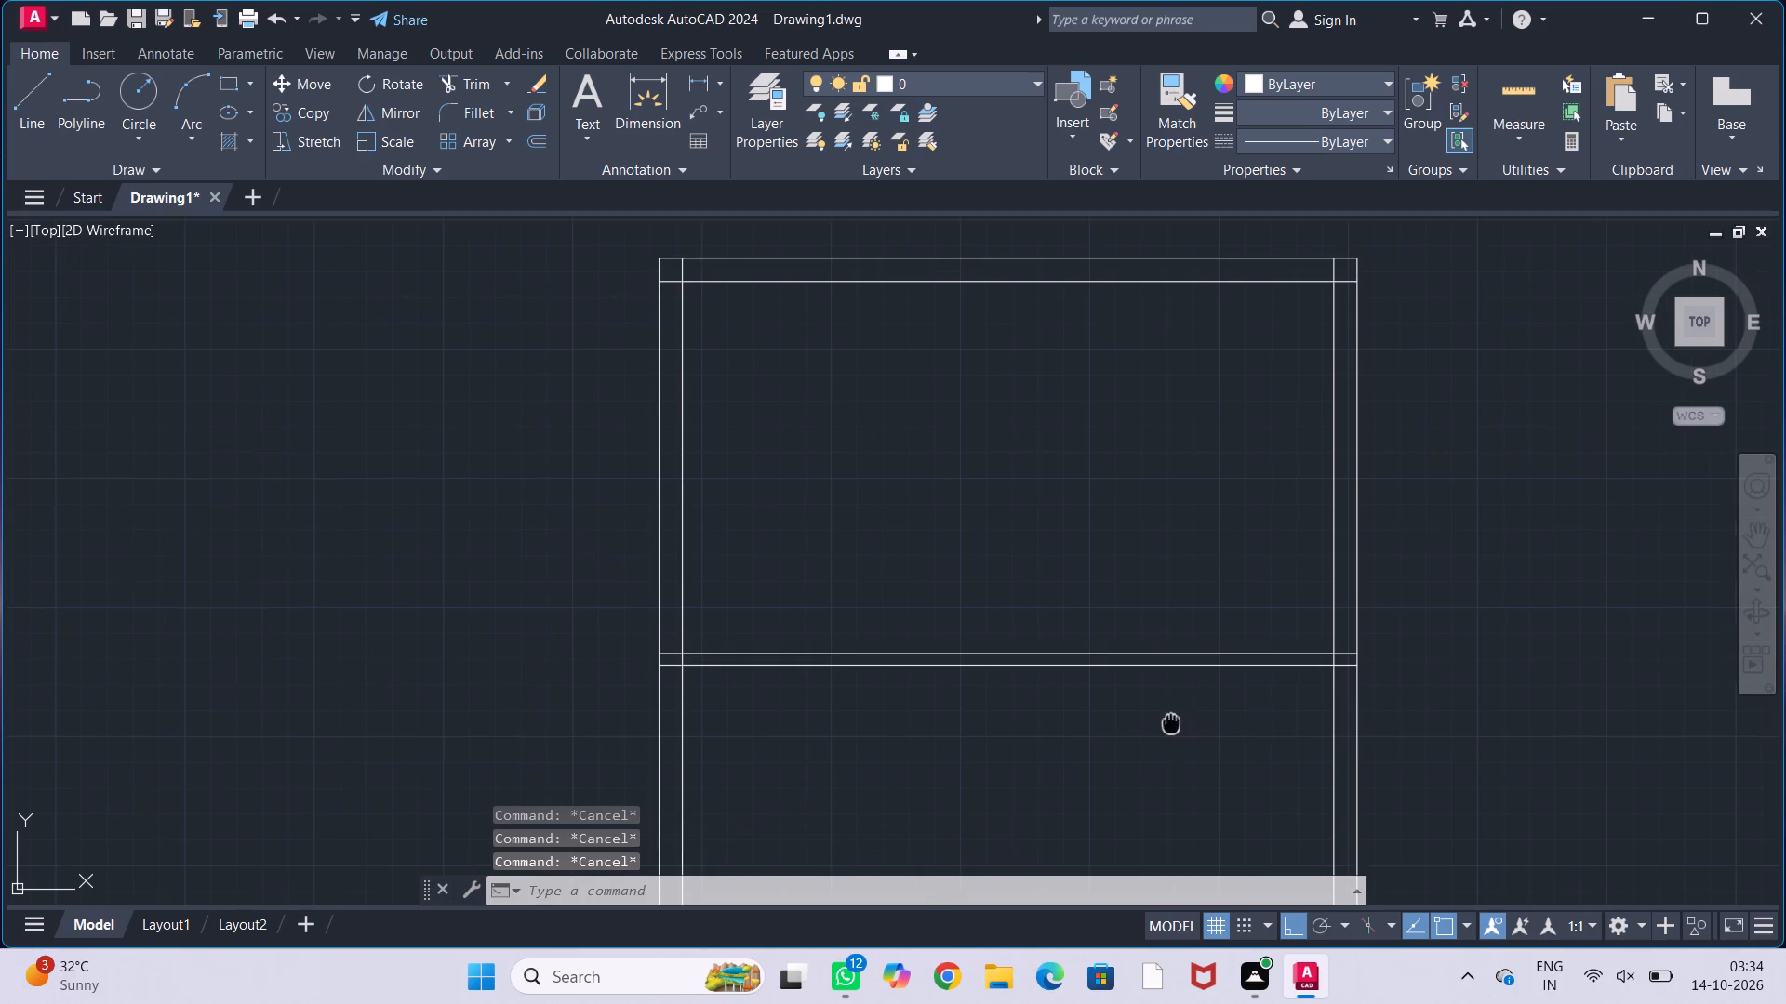
{"action": "middle_click_drag", "start_coordinate": [1154, 732], "coordinate": [1154, 733]}
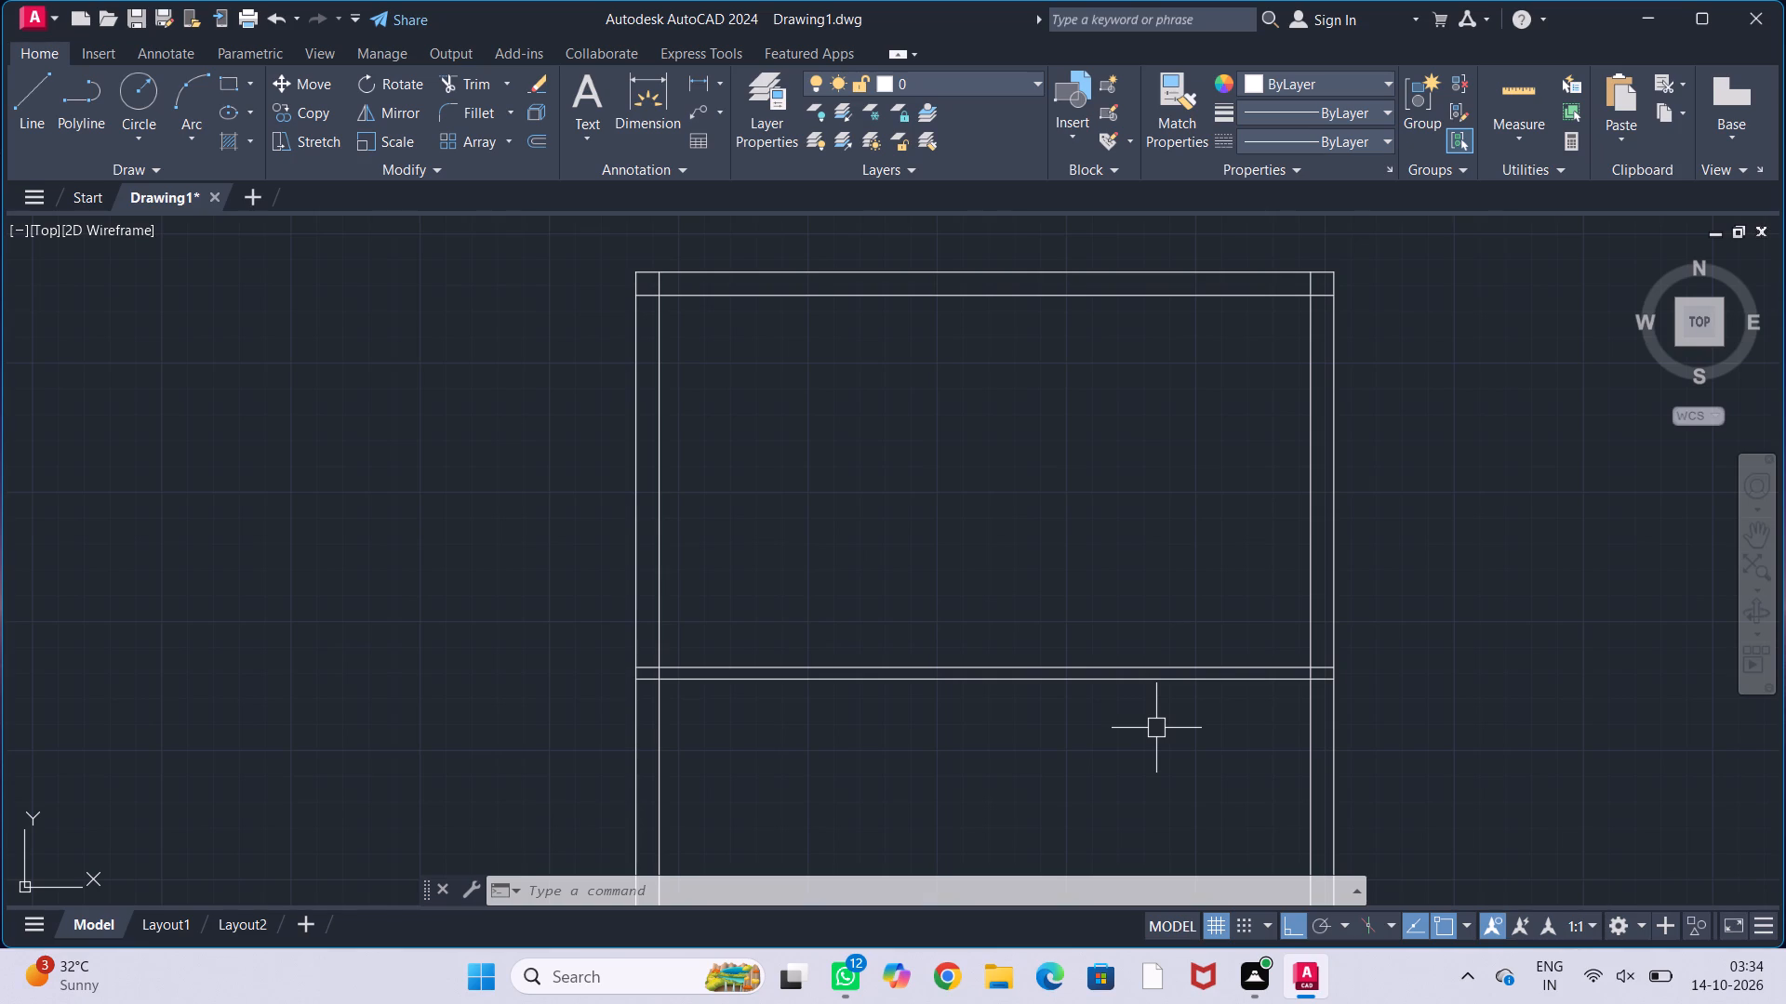
Offset the east wall's inner line 10' westward for a vertical partition line.
{"action": "middle_click_drag", "start_coordinate": [1156, 728], "coordinate": [1186, 711]}
{"action": "key", "text": "Escape"}
{"action": "key", "text": "Escape"}
{"action": "key", "text": "Escape"}
{"action": "key", "text": "Escape"}
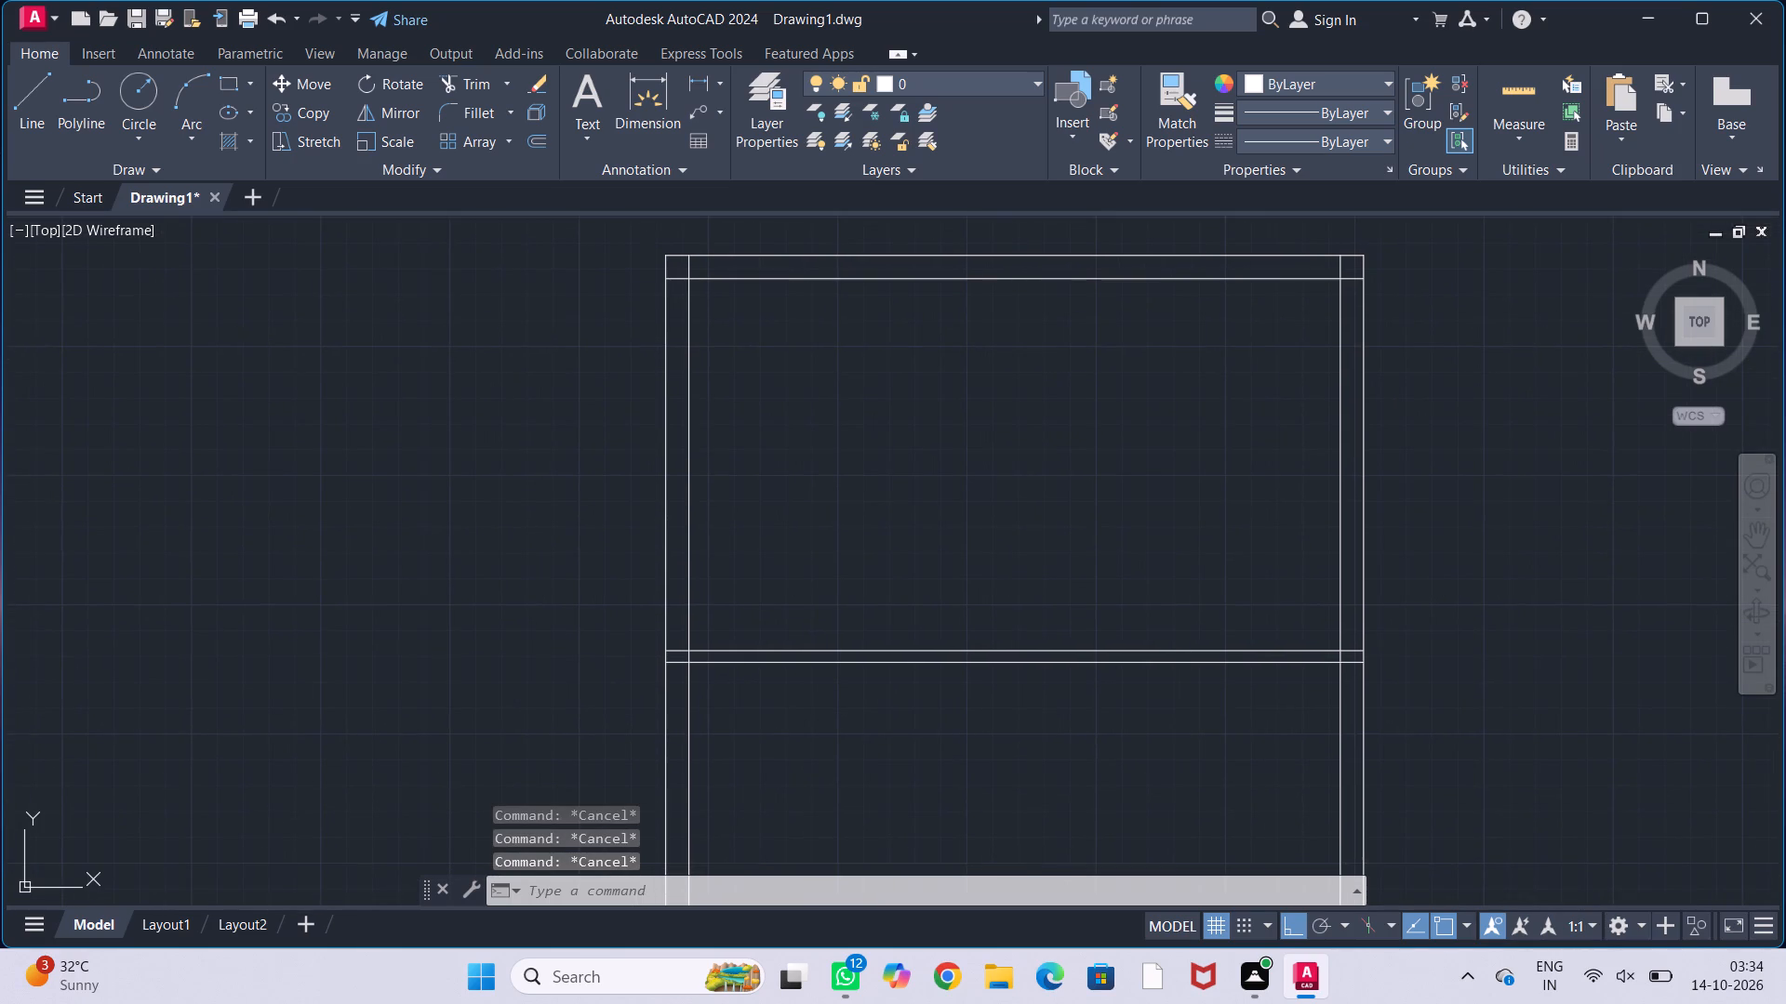
{"action": "type", "text": "off"}
{"action": "key", "text": "Return"}
{"action": "type", "text": "10'"}
{"action": "key", "text": "Return"}
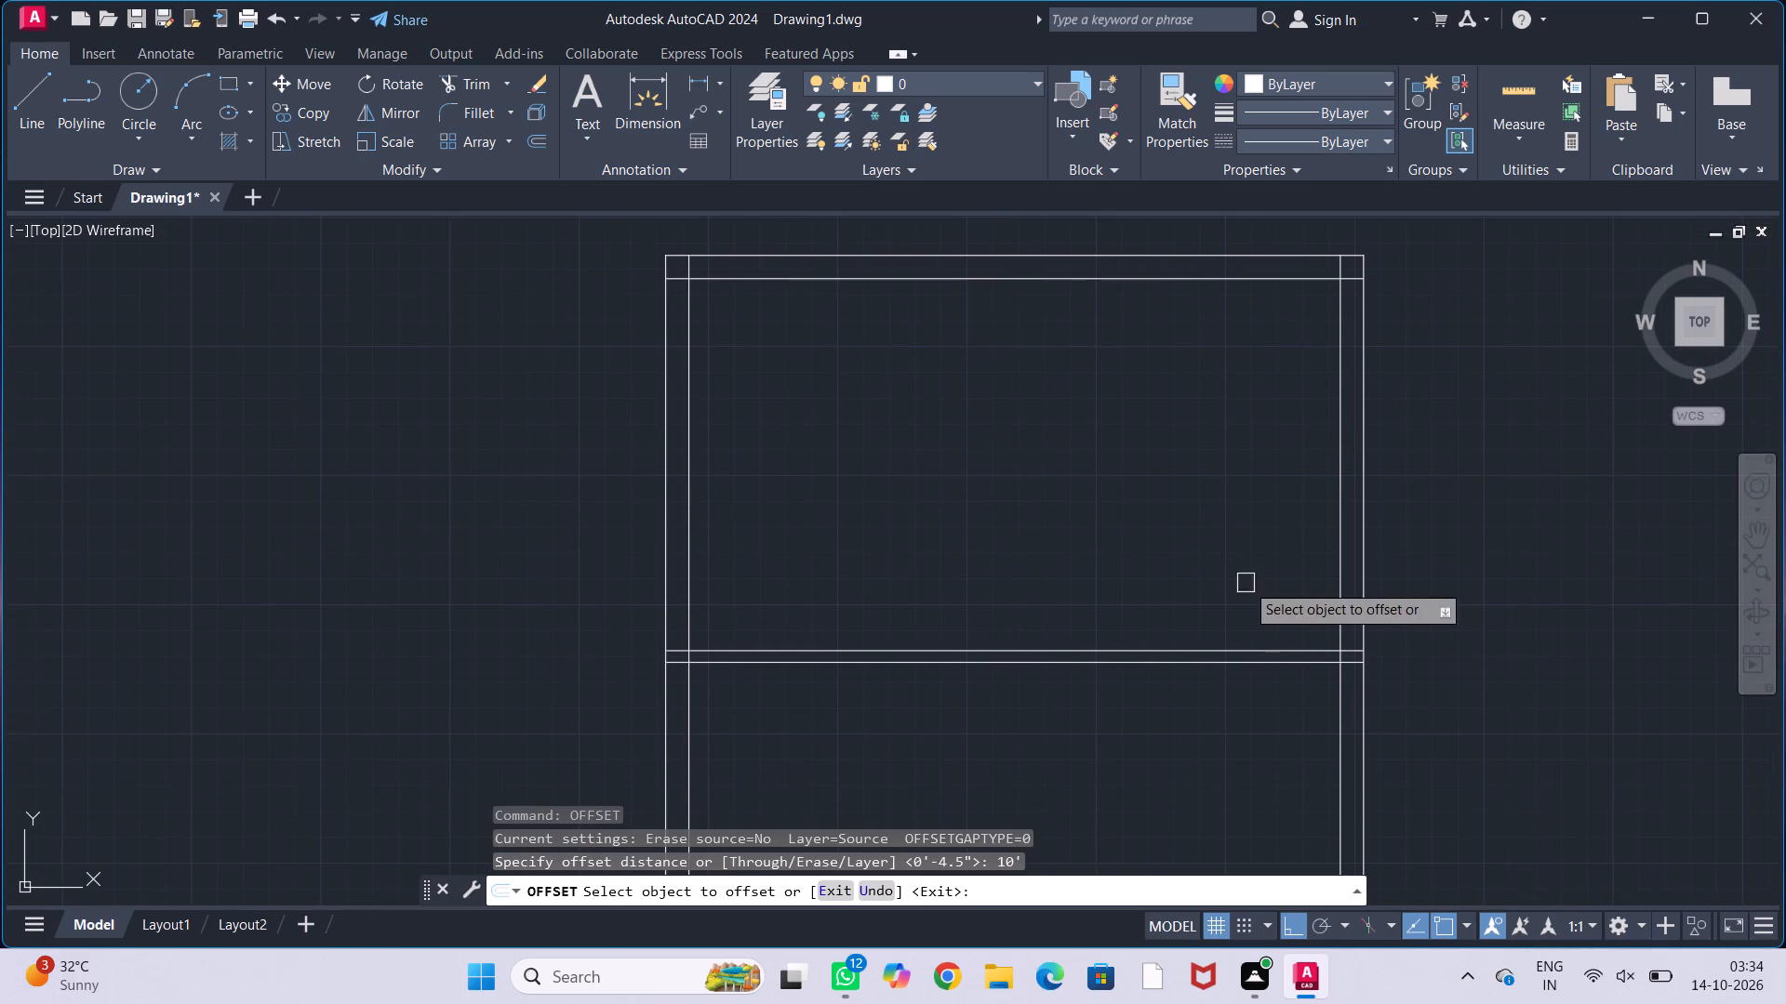
{"action": "left_click", "coordinate": [1337, 565]}
{"action": "left_click", "coordinate": [1143, 605]}
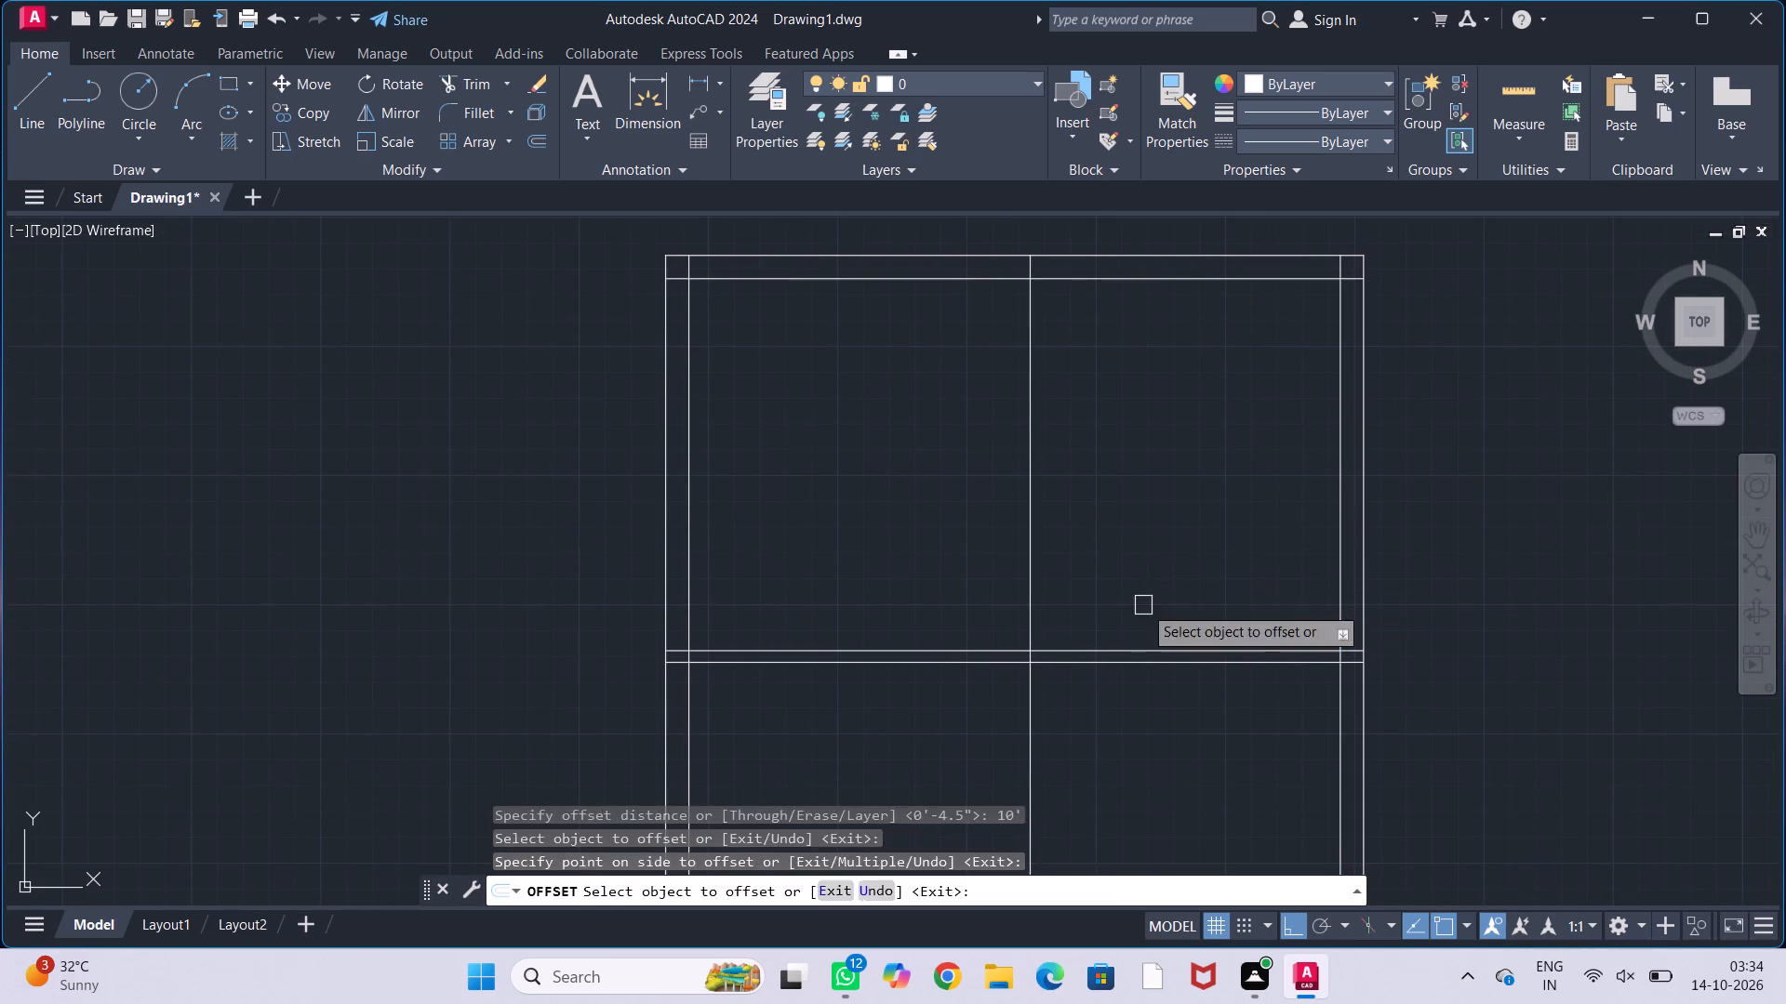
{"action": "key", "text": "Escape"}
{"action": "key", "text": "Escape"}
{"action": "key", "text": "Escape"}
{"action": "key", "text": "Escape"}
Offset the vertical partition line 4.5" westward to give the partition its thickness.
{"action": "type", "text": "off"}
{"action": "key", "text": "Return"}
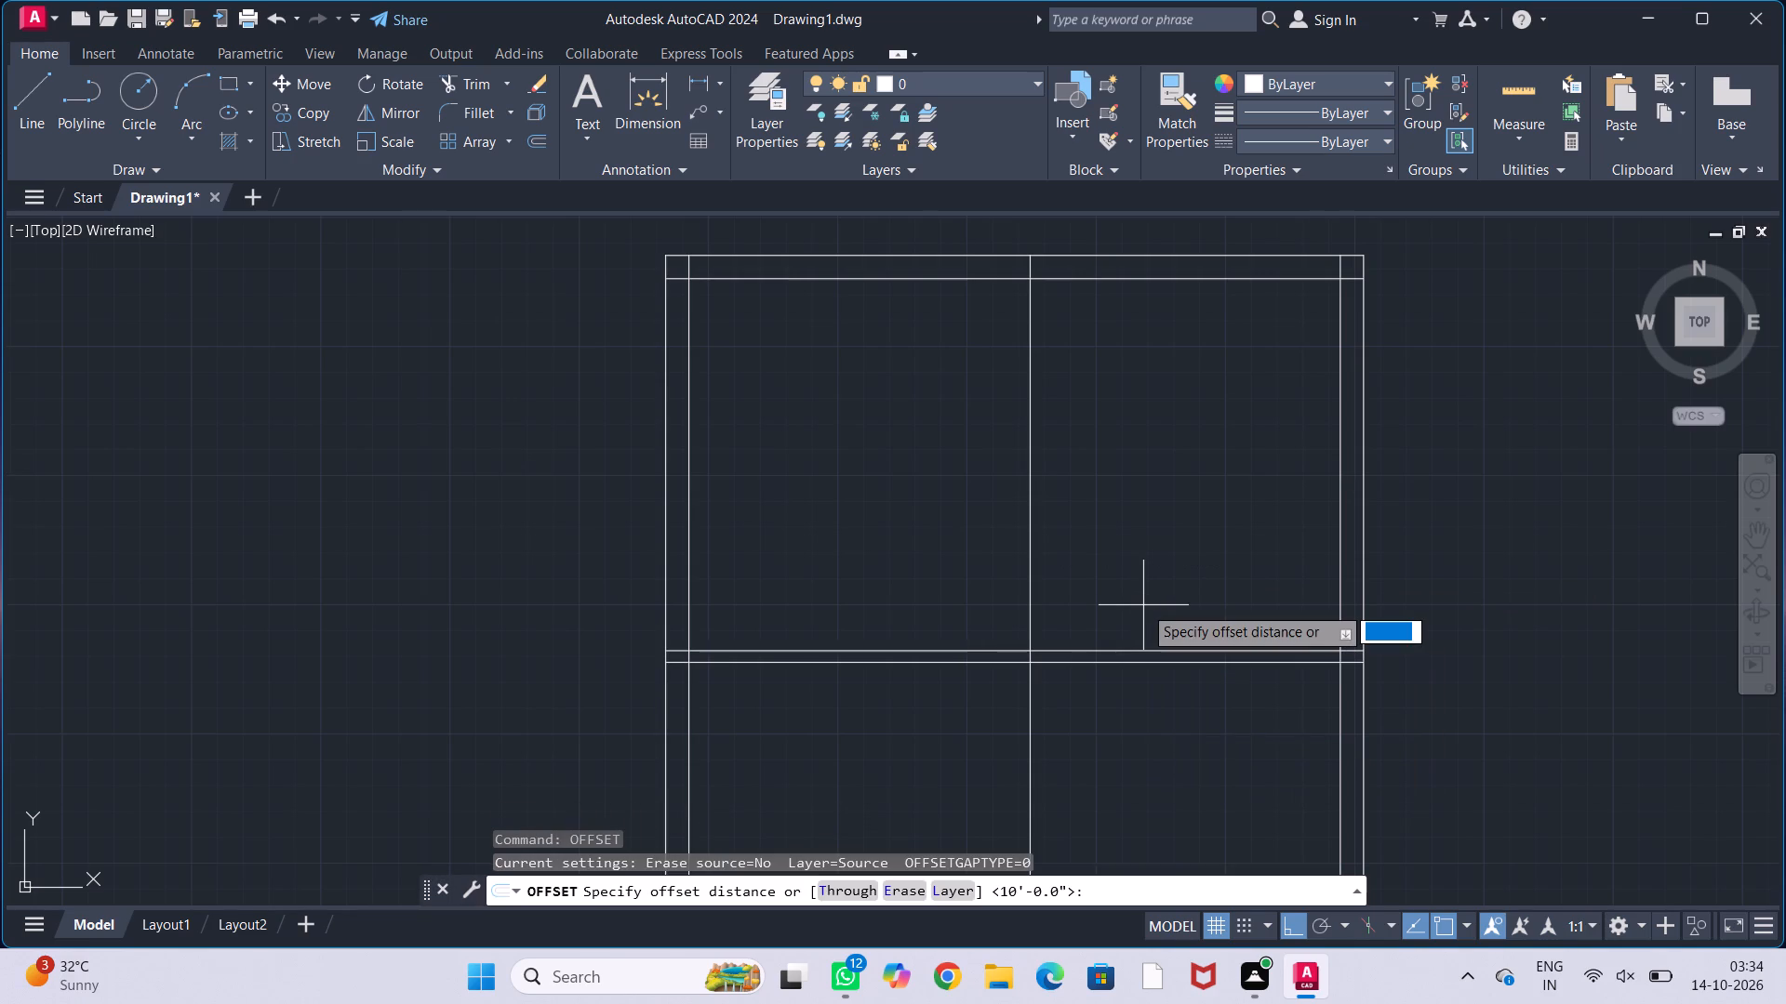
{"action": "type", "text": "4.5\""}
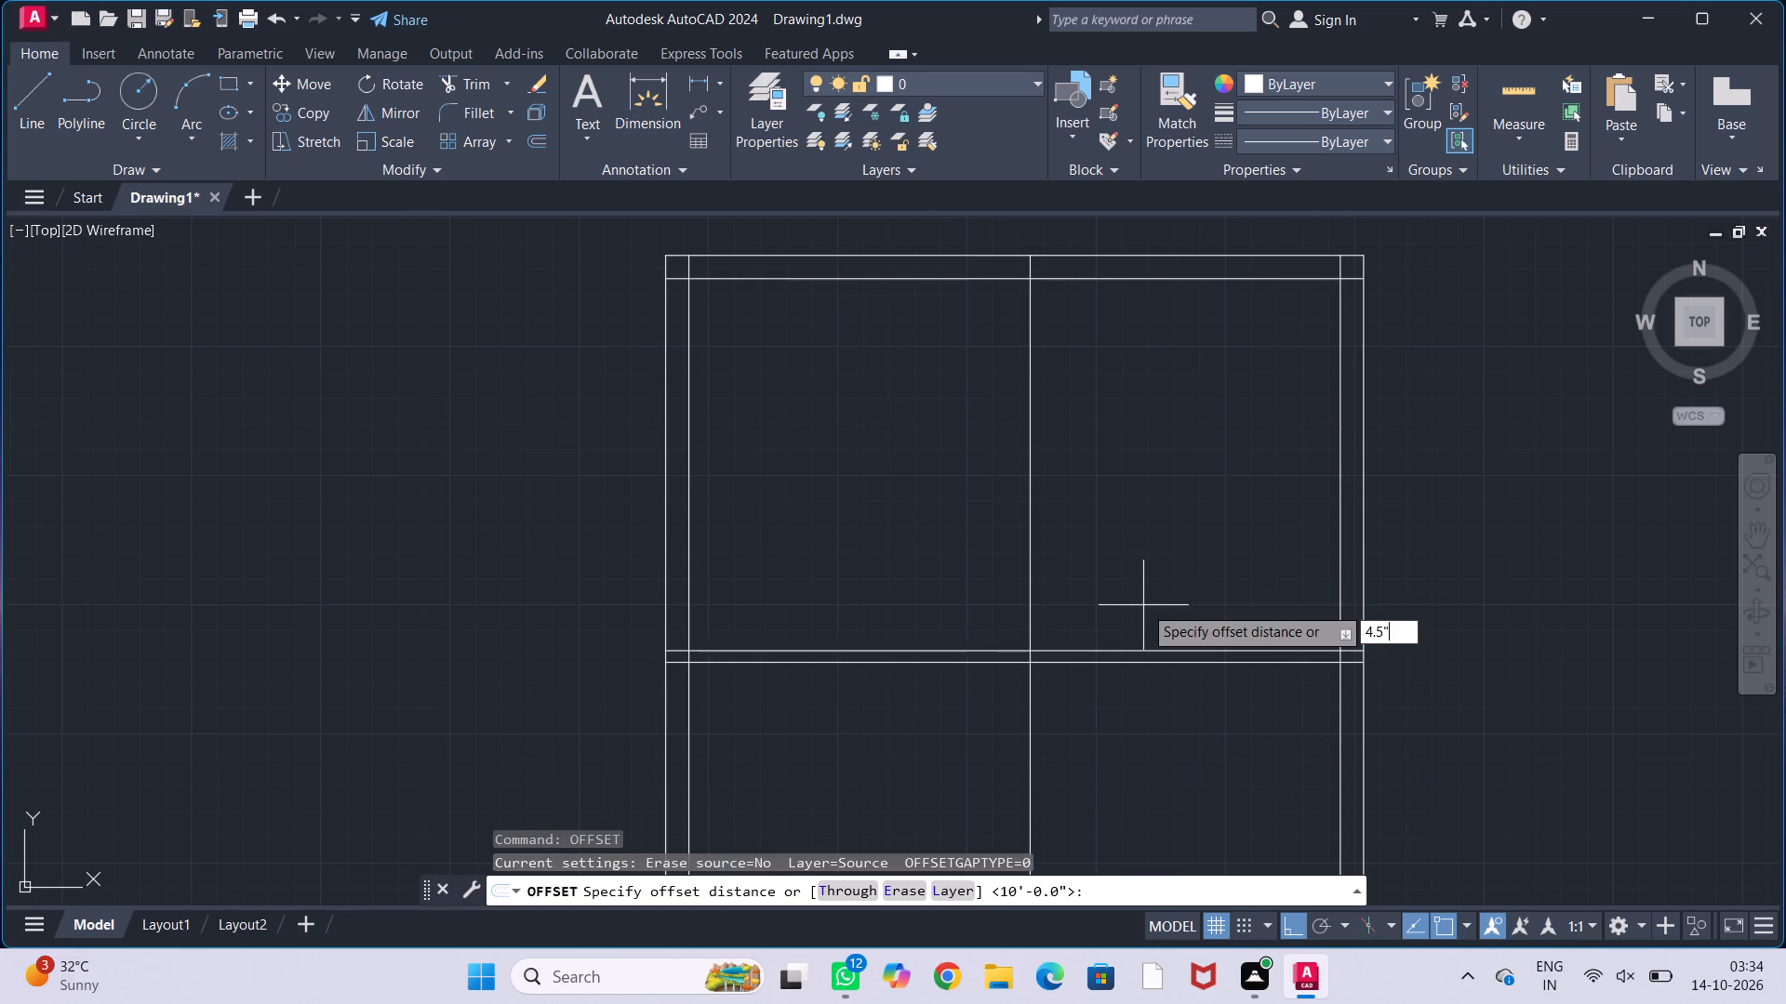
{"action": "key", "text": "Return"}
{"action": "left_click_drag", "start_coordinate": [1028, 589], "coordinate": [1002, 592]}
{"action": "left_click", "coordinate": [926, 596]}
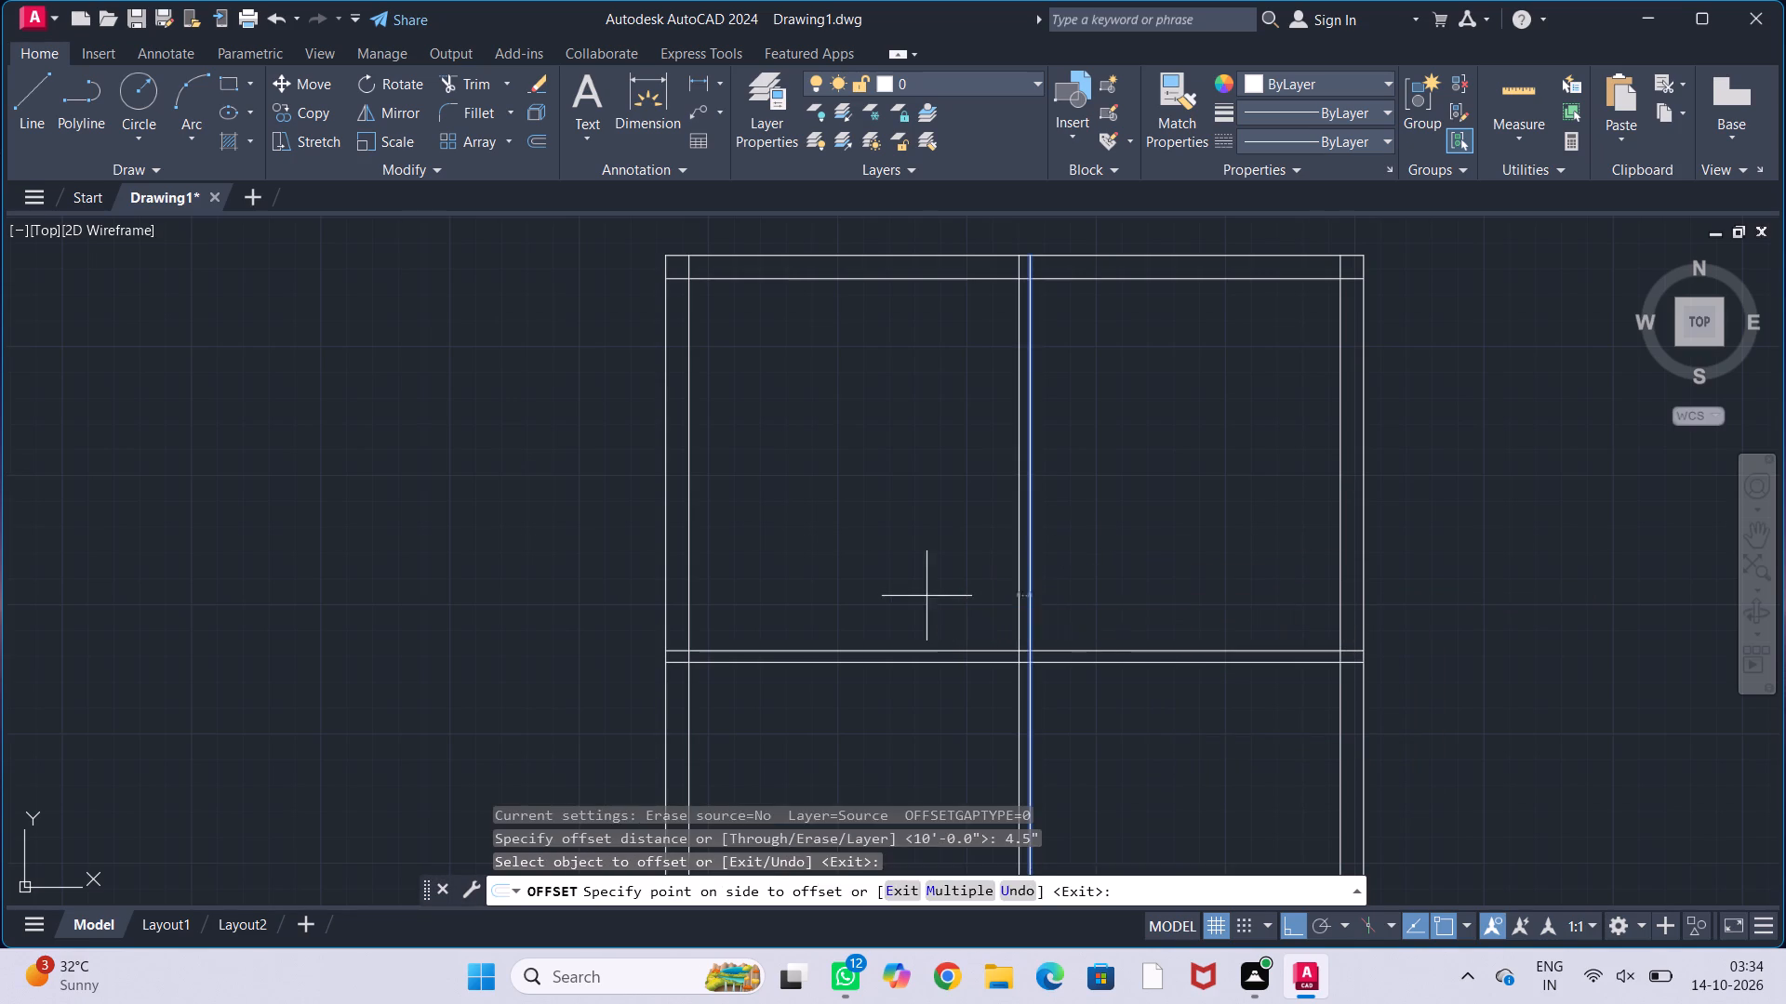
{"action": "key", "text": "Escape"}
{"action": "key", "text": "Escape"}
{"action": "key", "text": "Escape"}
{"action": "key", "text": "Escape"}
Trim away both horizontal partition lines between the west wall's inner line and the vertical partition.
{"action": "type", "text": "tr"}
{"action": "key", "text": "Return"}
{"action": "left_click_drag", "start_coordinate": [848, 550], "coordinate": [903, 854]}
{"action": "key", "text": "Escape"}
{"action": "key", "text": "Escape"}
{"action": "key", "text": "Escape"}
{"action": "key", "text": "Escape"}
{"action": "scroll", "coordinate": [900, 683], "scroll_direction": "down", "scroll_amount": 1}
{"action": "middle_click_drag", "start_coordinate": [894, 682], "coordinate": [914, 653]}
{"action": "scroll", "coordinate": [1088, 578], "scroll_direction": "up", "scroll_amount": 1}
{"action": "middle_click_drag", "start_coordinate": [1103, 570], "coordinate": [1177, 568]}
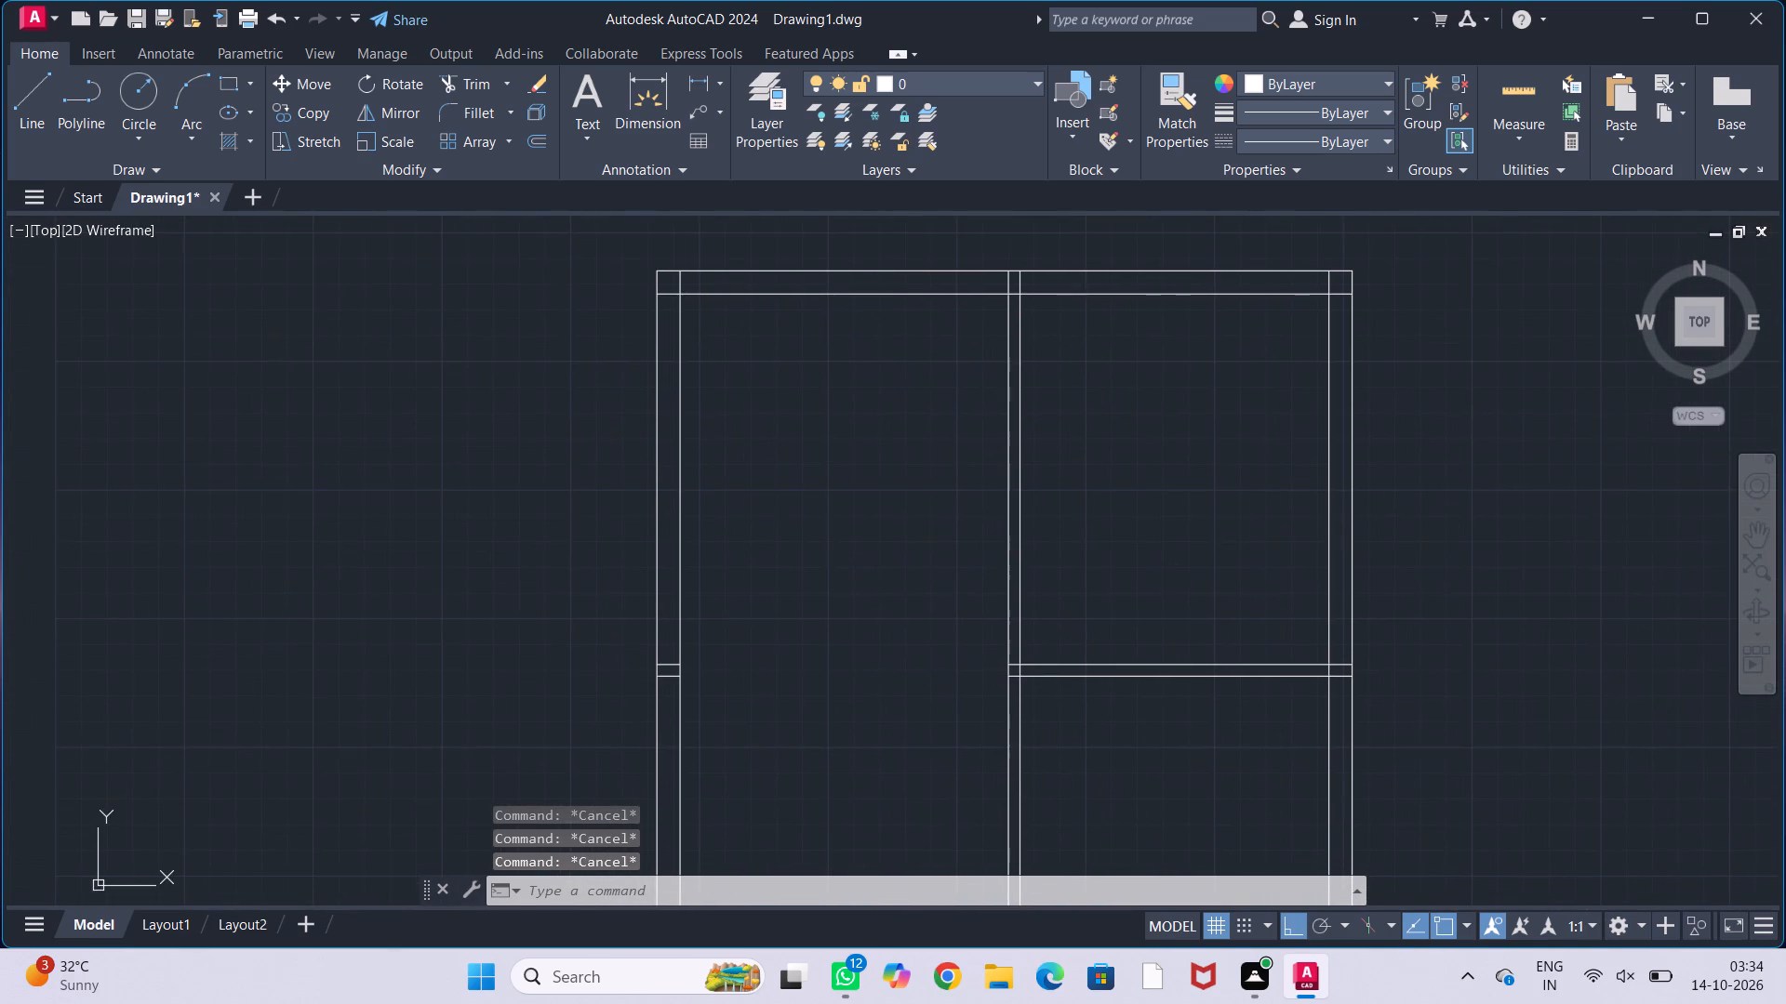
Offset the west wall's inner line 6' eastward for a second vertical partition line.
{"action": "middle_click_drag", "start_coordinate": [1177, 568], "coordinate": [1153, 575]}
{"action": "middle_click_drag", "start_coordinate": [1081, 590], "coordinate": [1124, 615]}
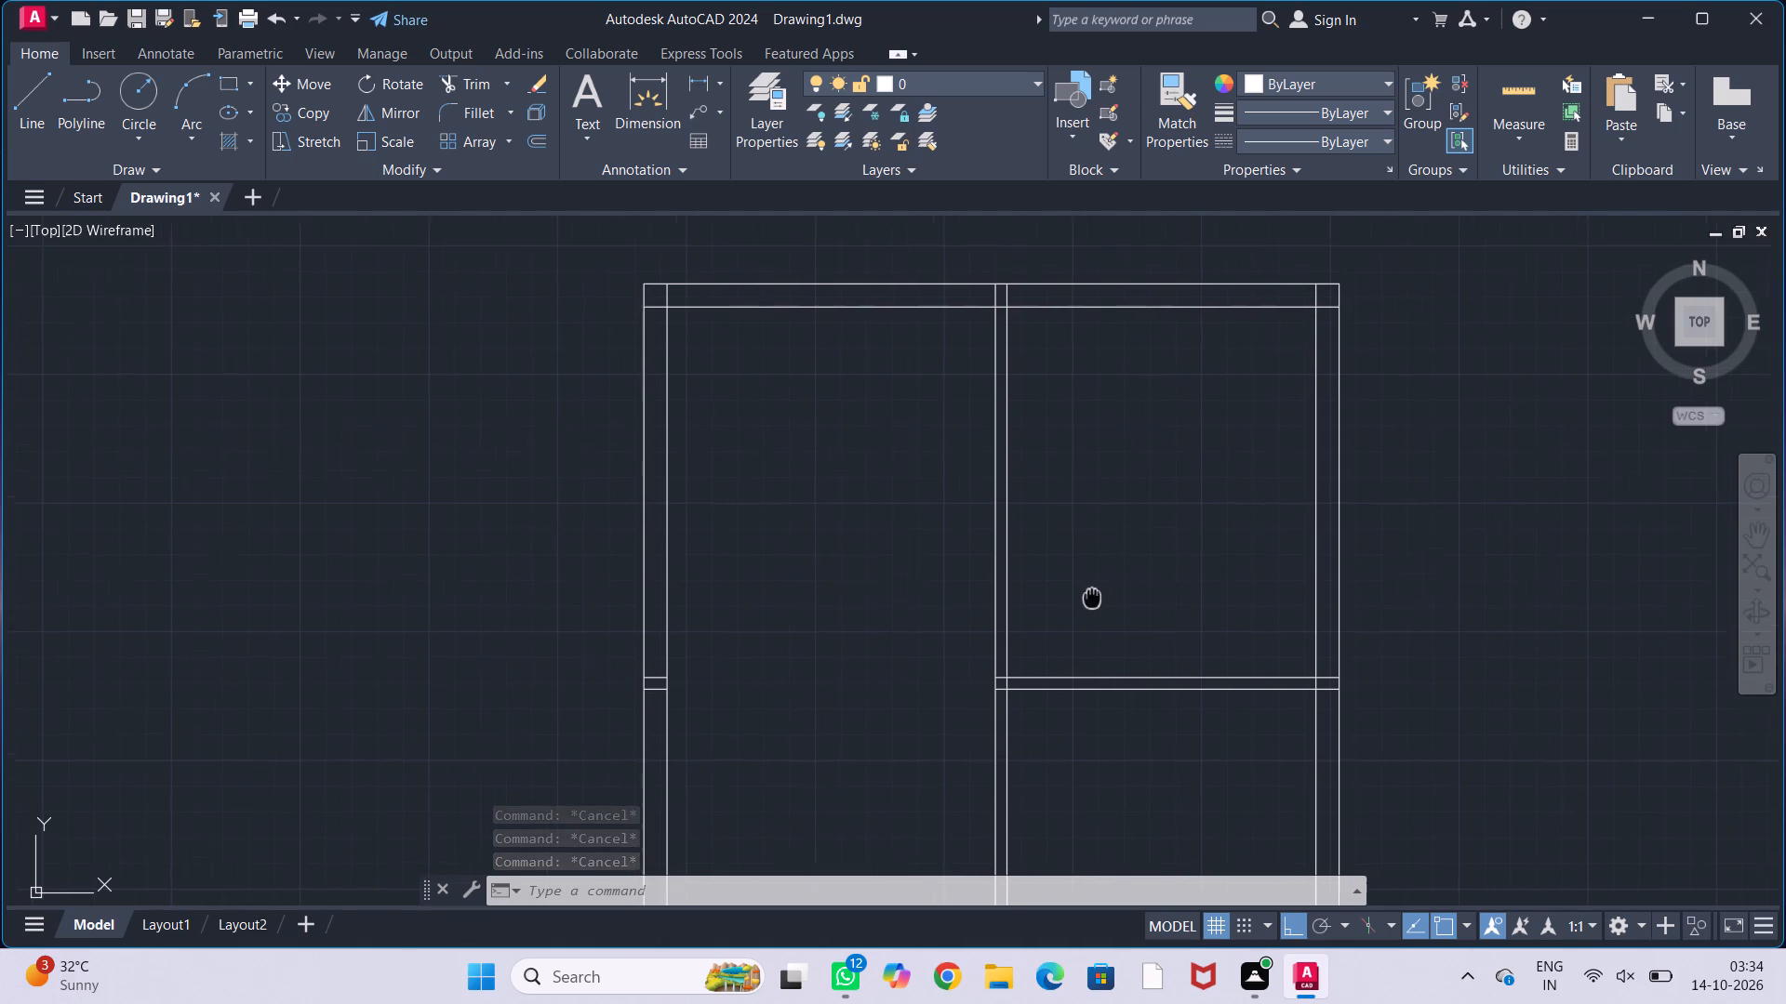
{"action": "middle_click_drag", "start_coordinate": [1124, 615], "coordinate": [1136, 622]}
{"action": "middle_click_drag", "start_coordinate": [991, 555], "coordinate": [1002, 561]}
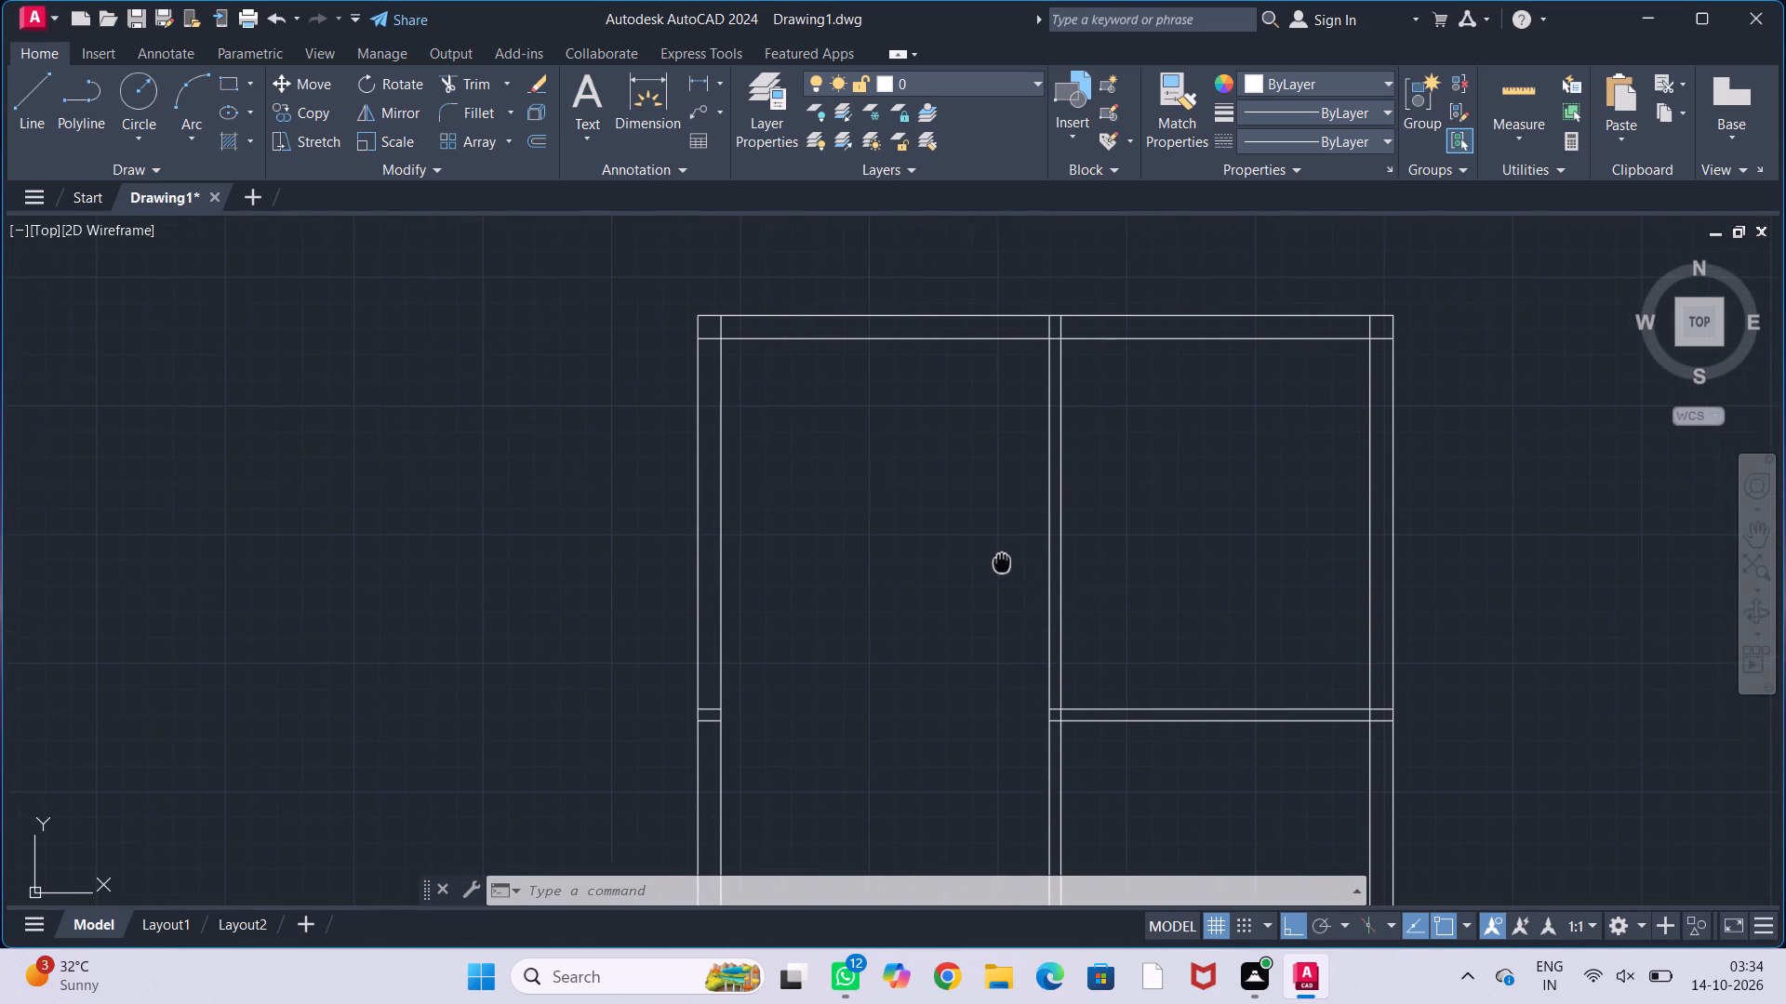
{"action": "middle_click_drag", "start_coordinate": [1002, 561], "coordinate": [997, 586]}
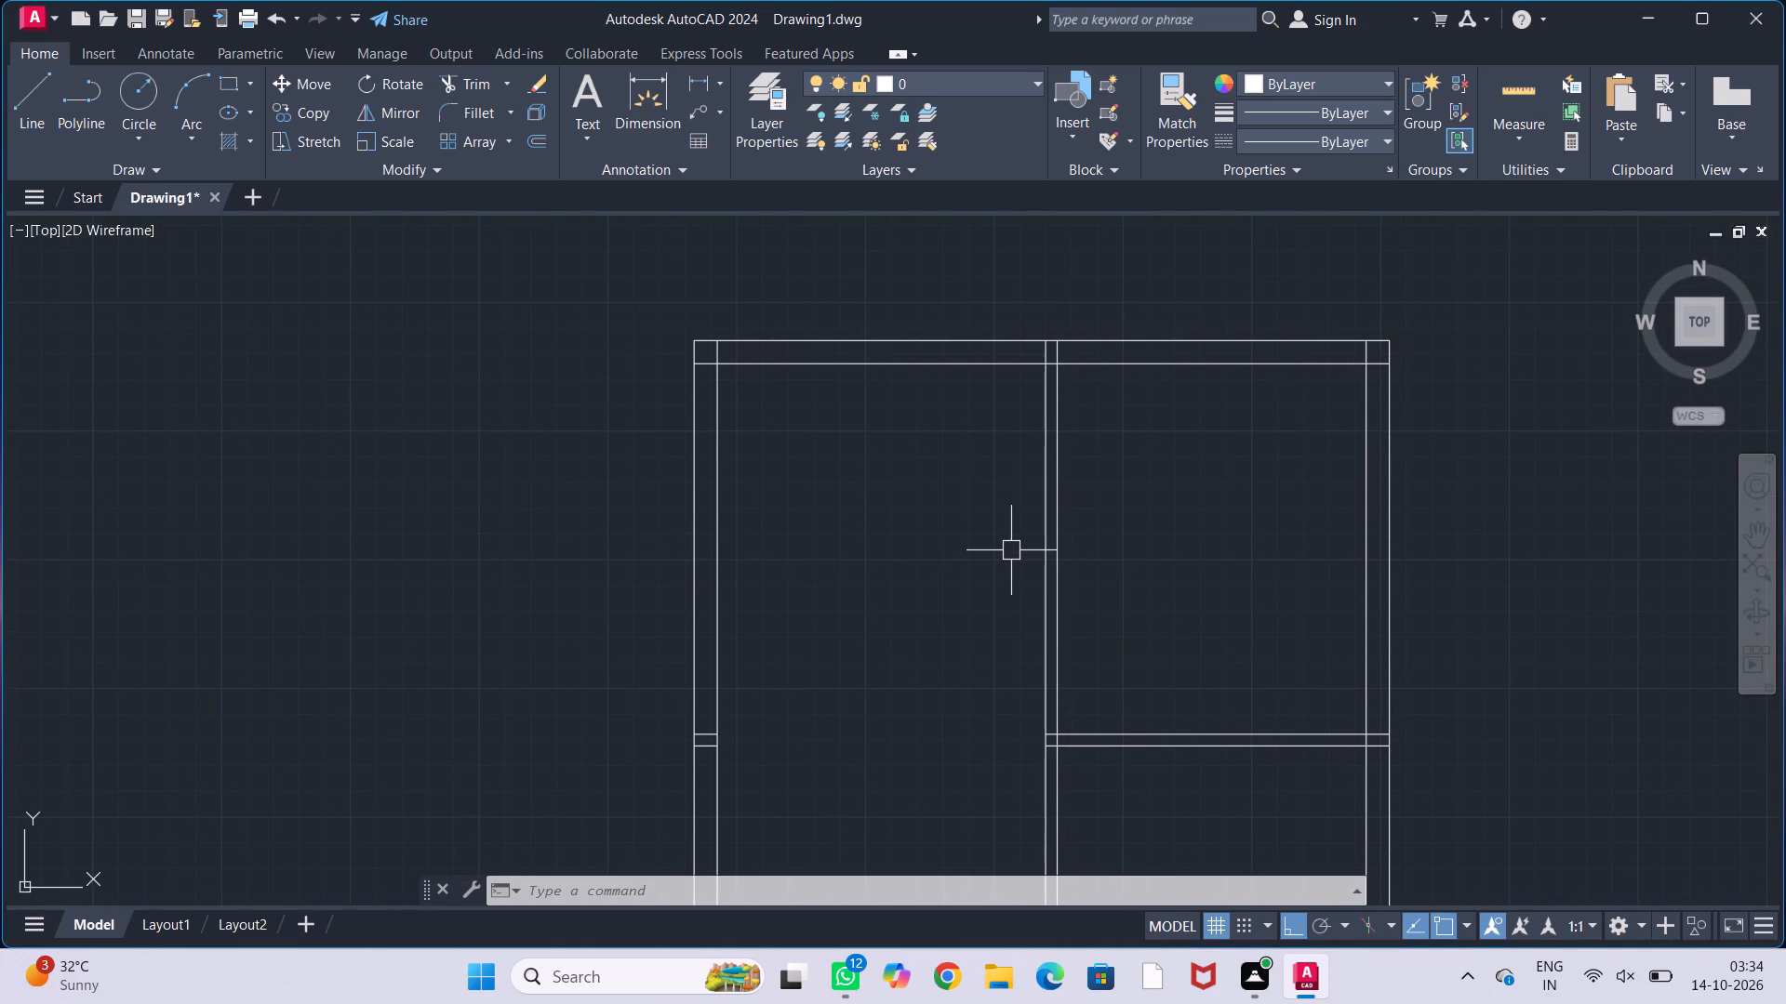
{"action": "type", "text": "off"}
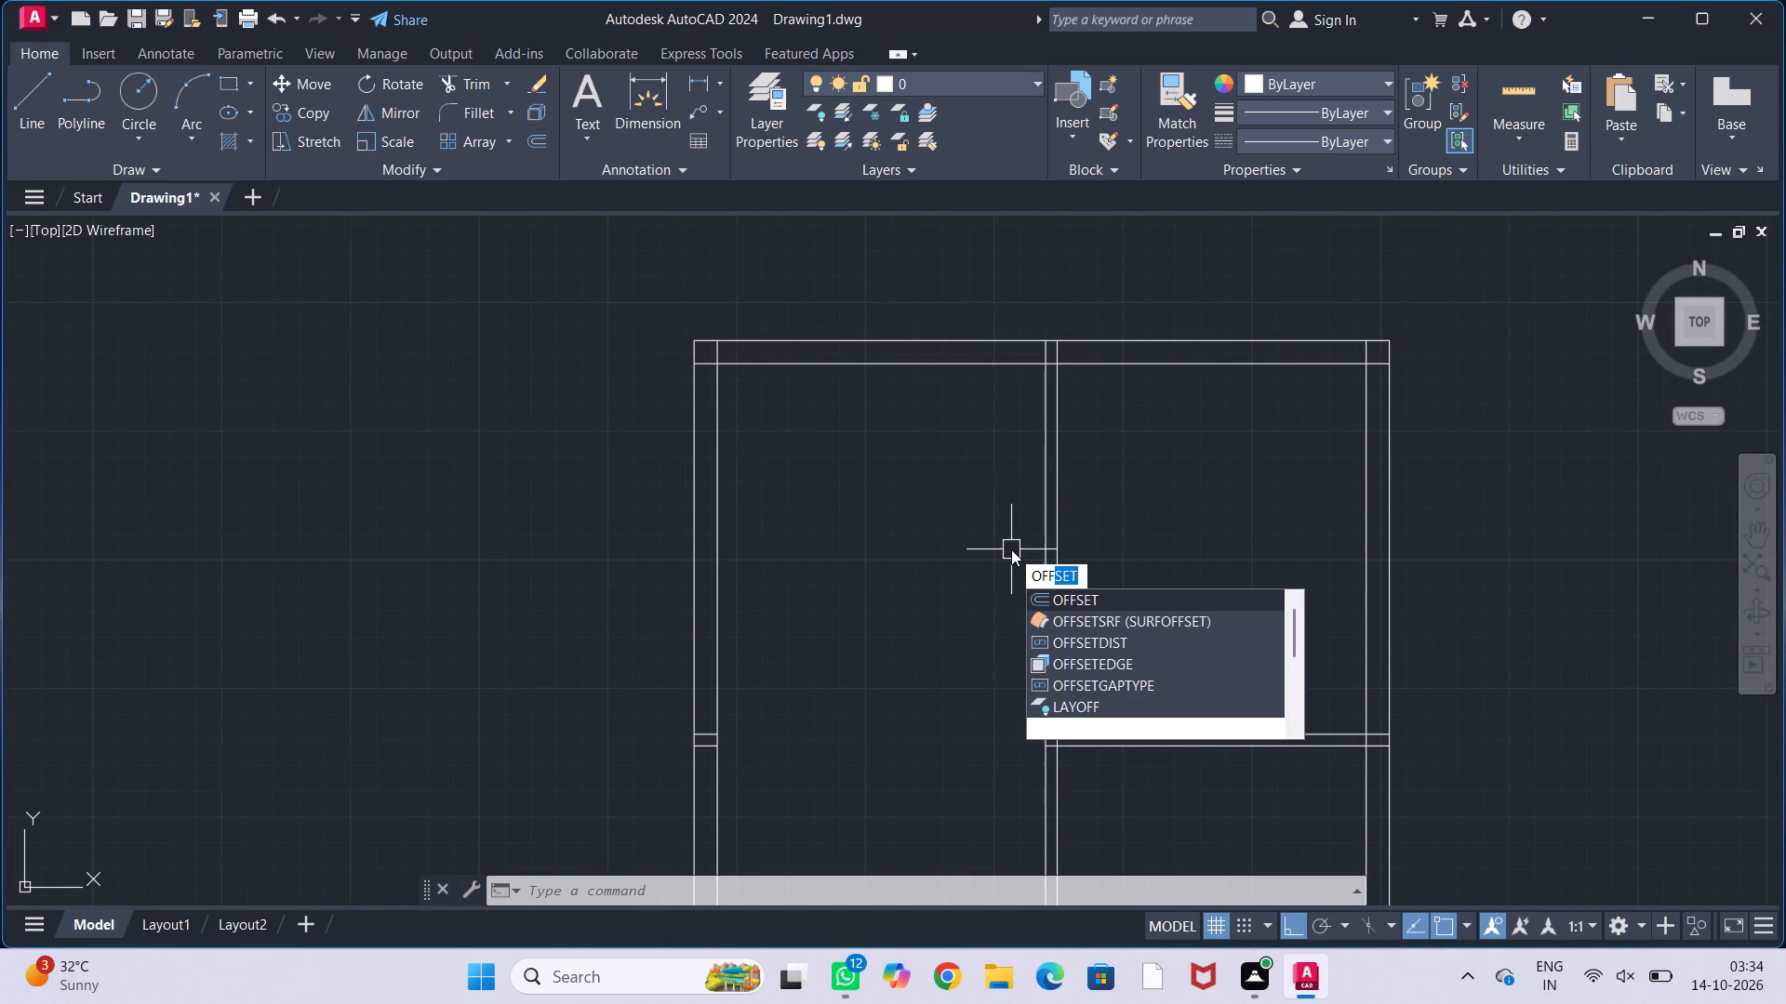
{"action": "key", "text": "Return"}
{"action": "type", "text": "6'"}
{"action": "key", "text": "Return"}
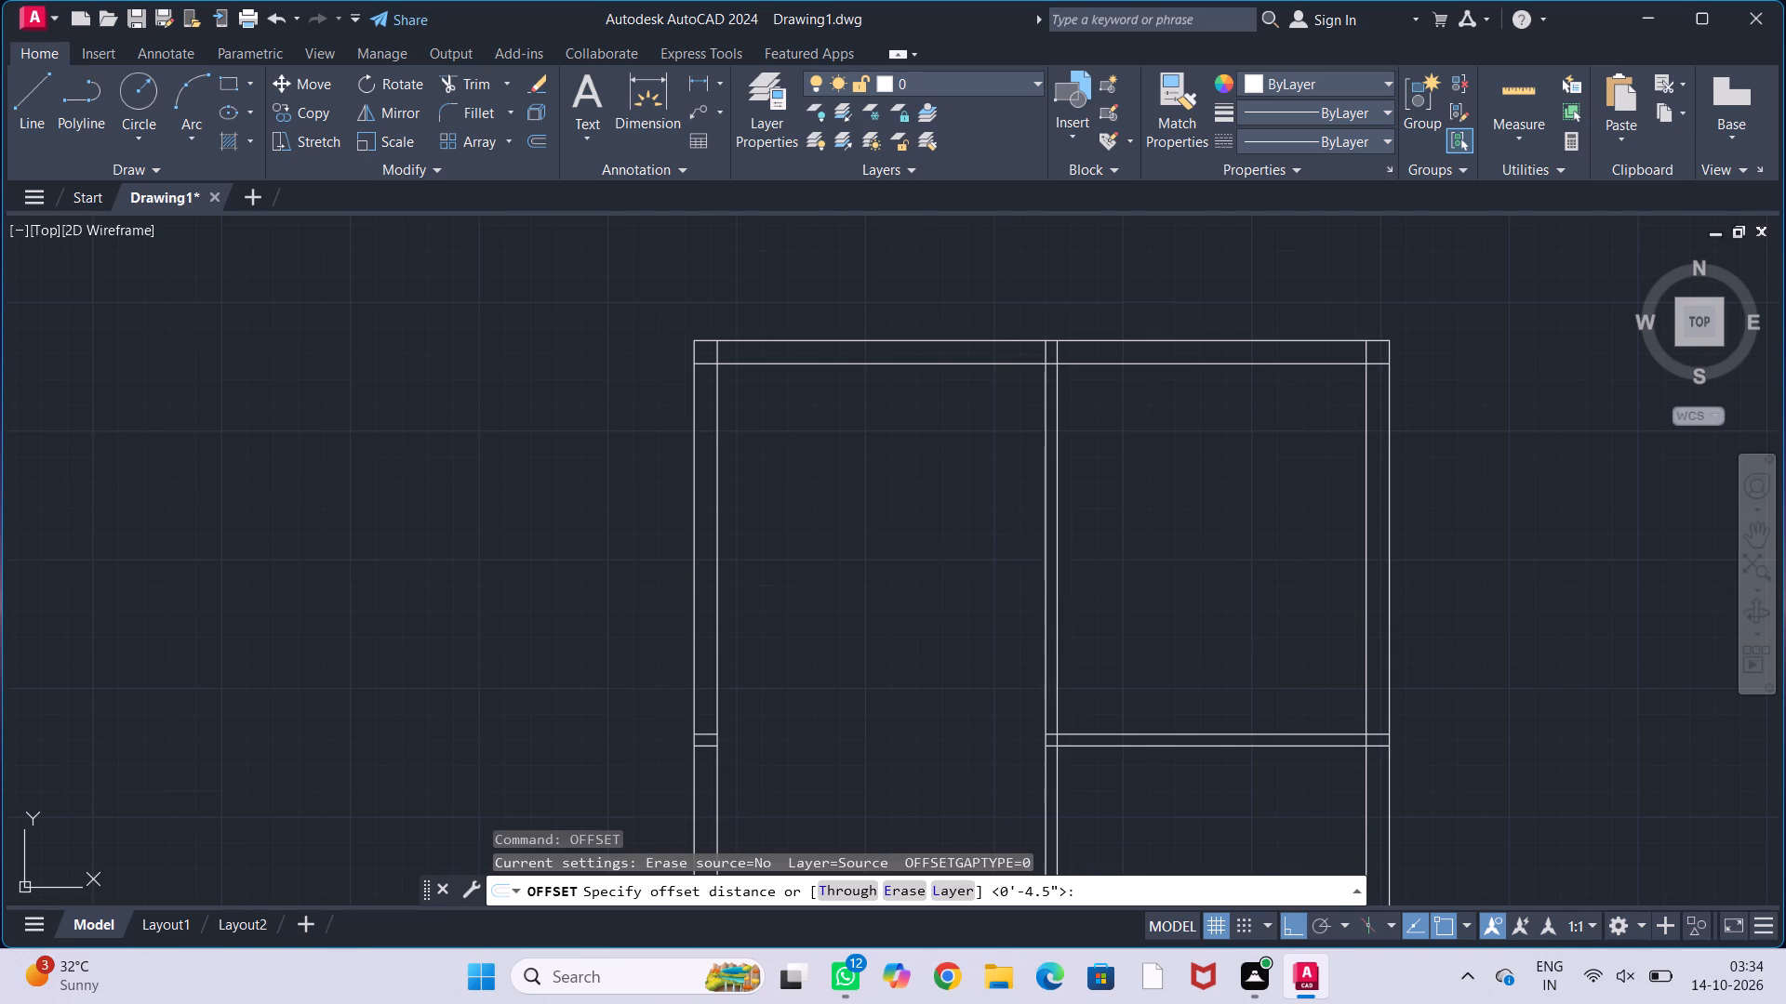
{"action": "left_click", "coordinate": [726, 527]}
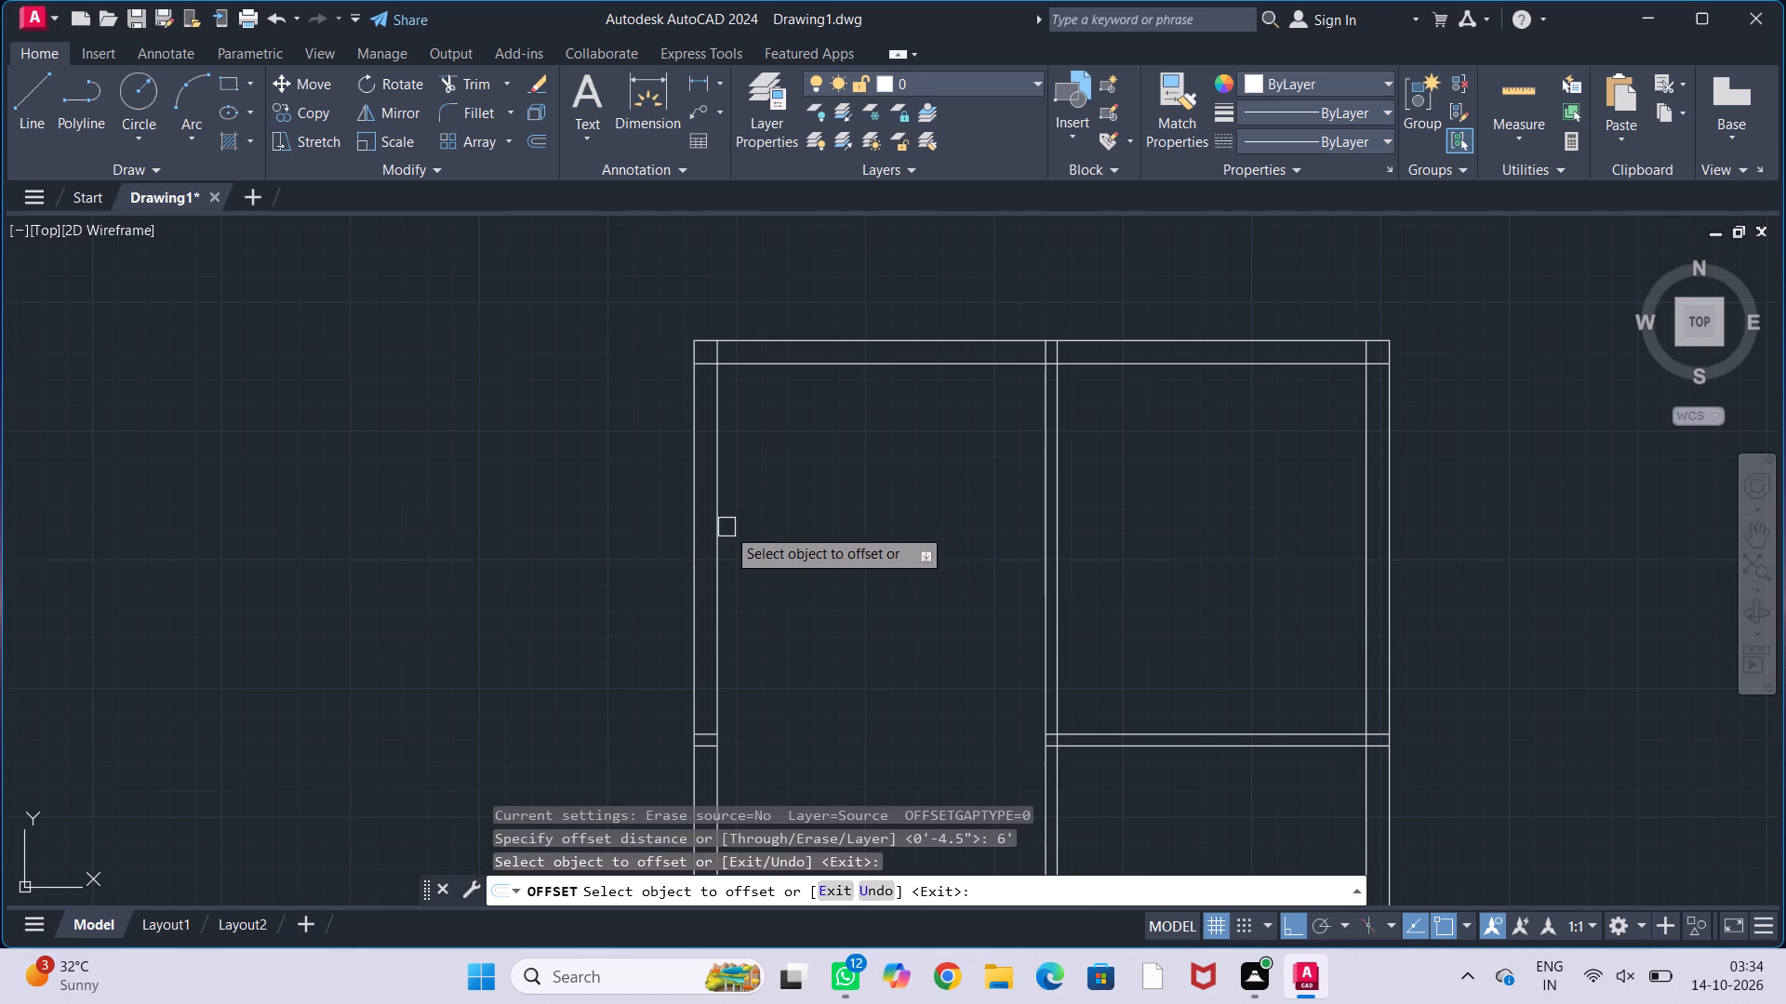
{"action": "left_click_drag", "start_coordinate": [719, 541], "coordinate": [758, 540]}
{"action": "left_click", "coordinate": [873, 536]}
{"action": "key", "text": "Escape"}
{"action": "key", "text": "Escape"}
{"action": "key", "text": "Escape"}
{"action": "key", "text": "Escape"}
Offset the second vertical partition line 4.5" eastward to give that partition its thickness.
{"action": "middle_click_drag", "start_coordinate": [834, 532], "coordinate": [829, 523]}
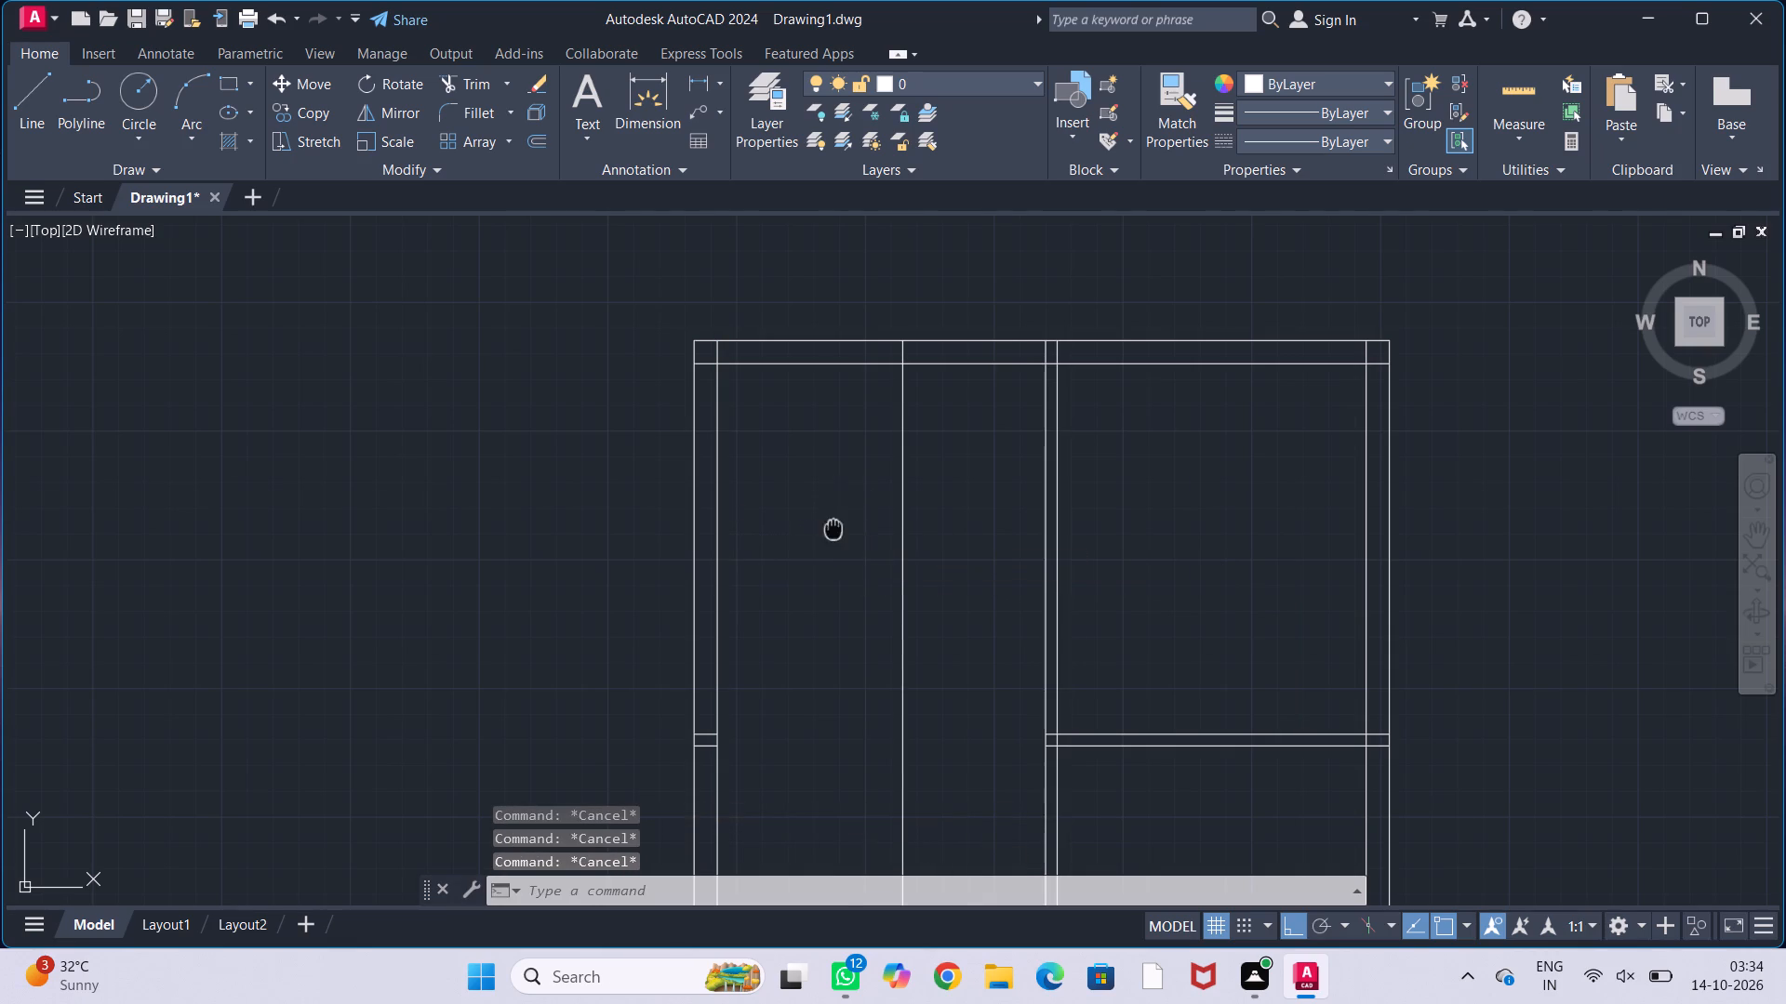
{"action": "middle_click_drag", "start_coordinate": [829, 523], "coordinate": [788, 494]}
{"action": "scroll", "coordinate": [775, 495], "scroll_direction": "up", "scroll_amount": 1}
{"action": "middle_click_drag", "start_coordinate": [778, 497], "coordinate": [789, 527]}
{"action": "scroll", "coordinate": [791, 526], "scroll_direction": "down", "scroll_amount": 1}
{"action": "middle_click_drag", "start_coordinate": [788, 522], "coordinate": [742, 507]}
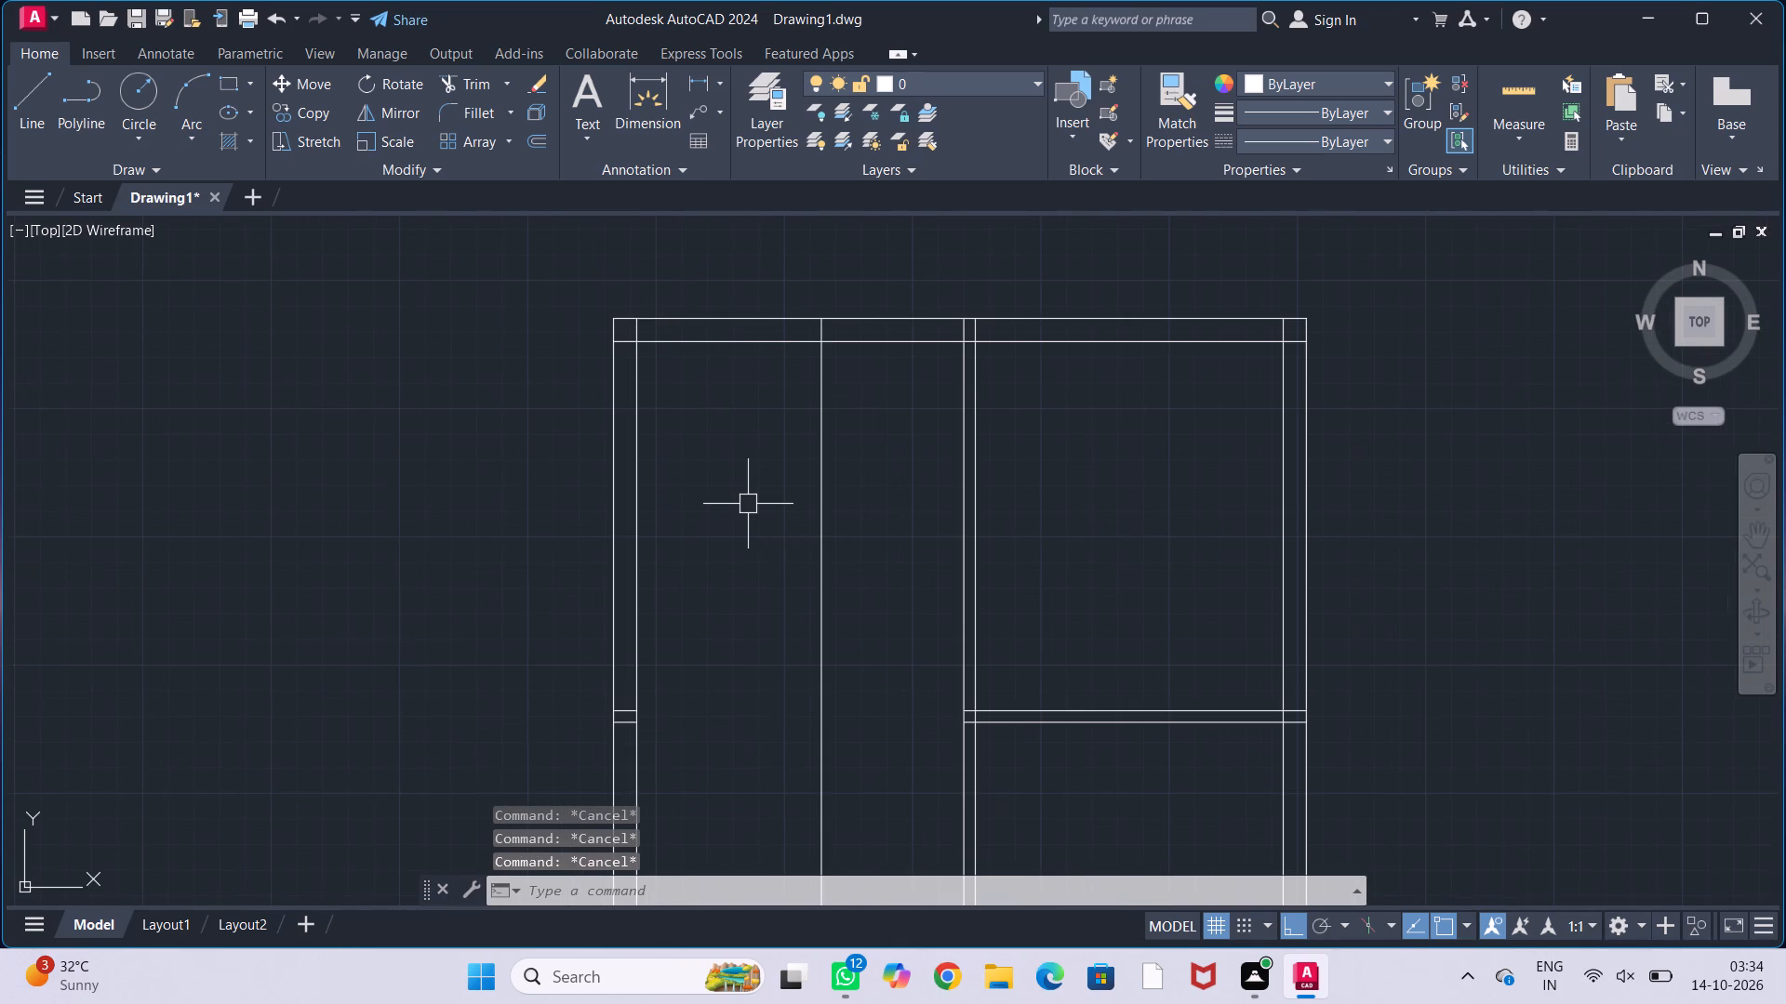
{"action": "type", "text": "off"}
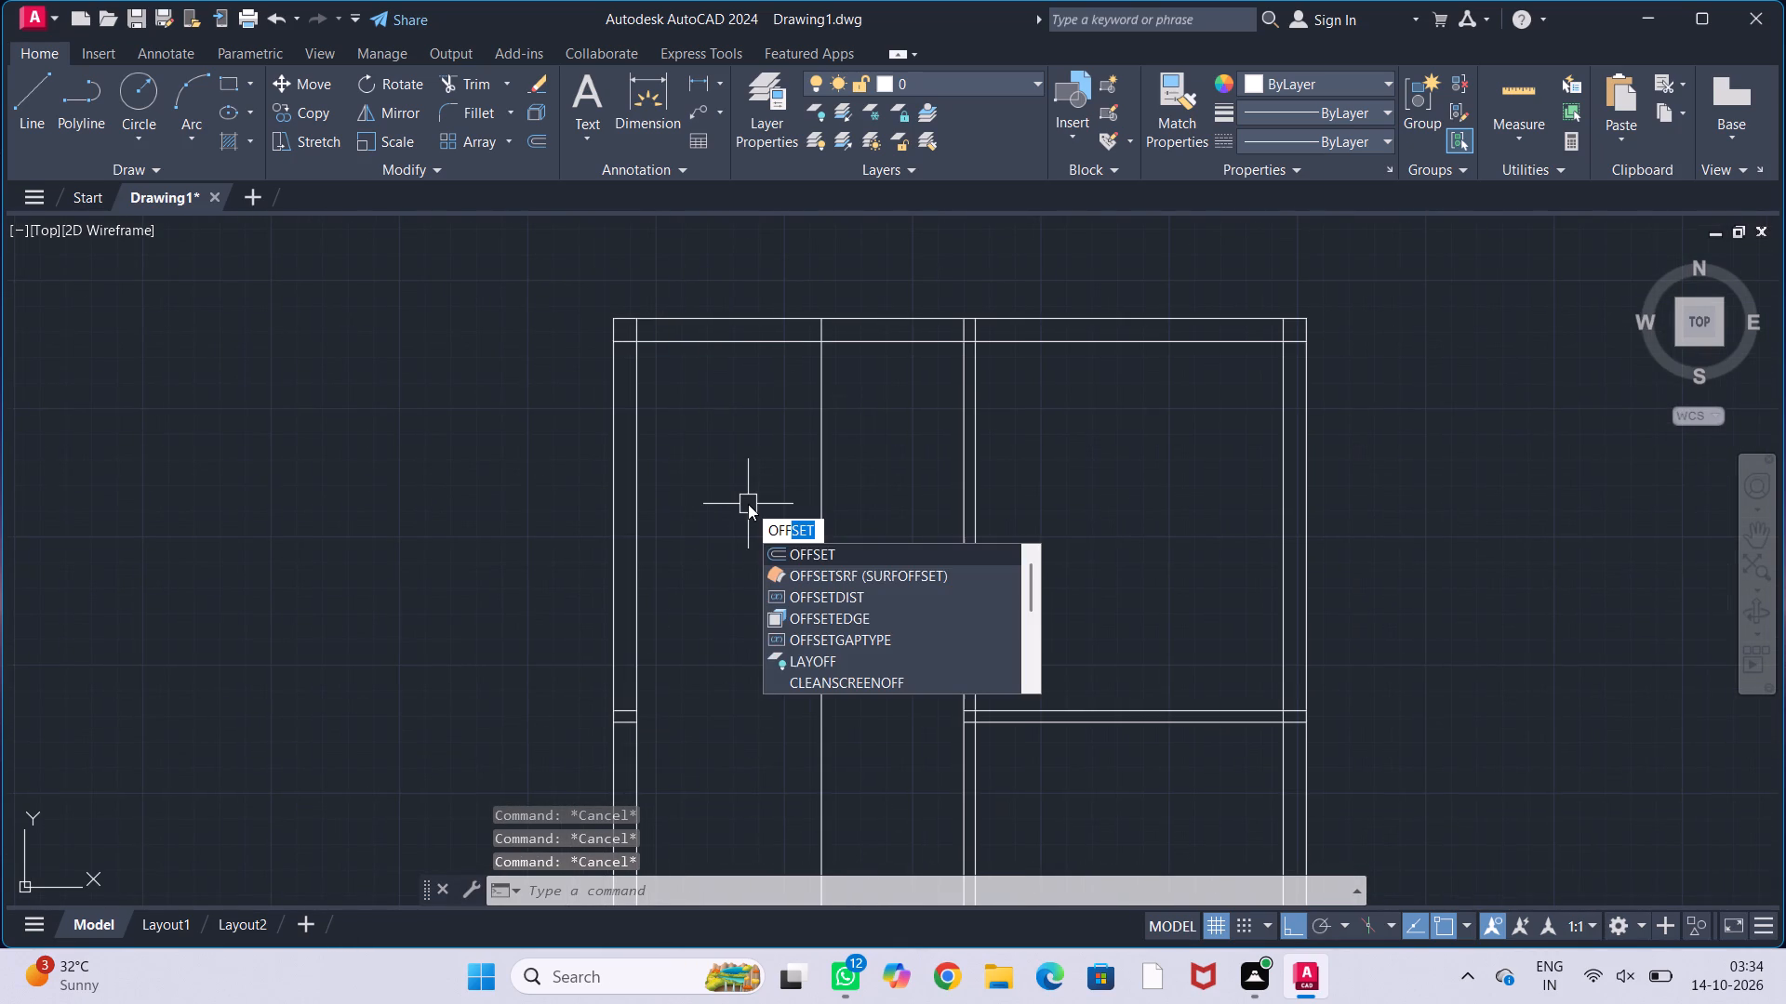
{"action": "key", "text": "Return"}
{"action": "type", "text": "4.5\""}
{"action": "key", "text": "Return"}
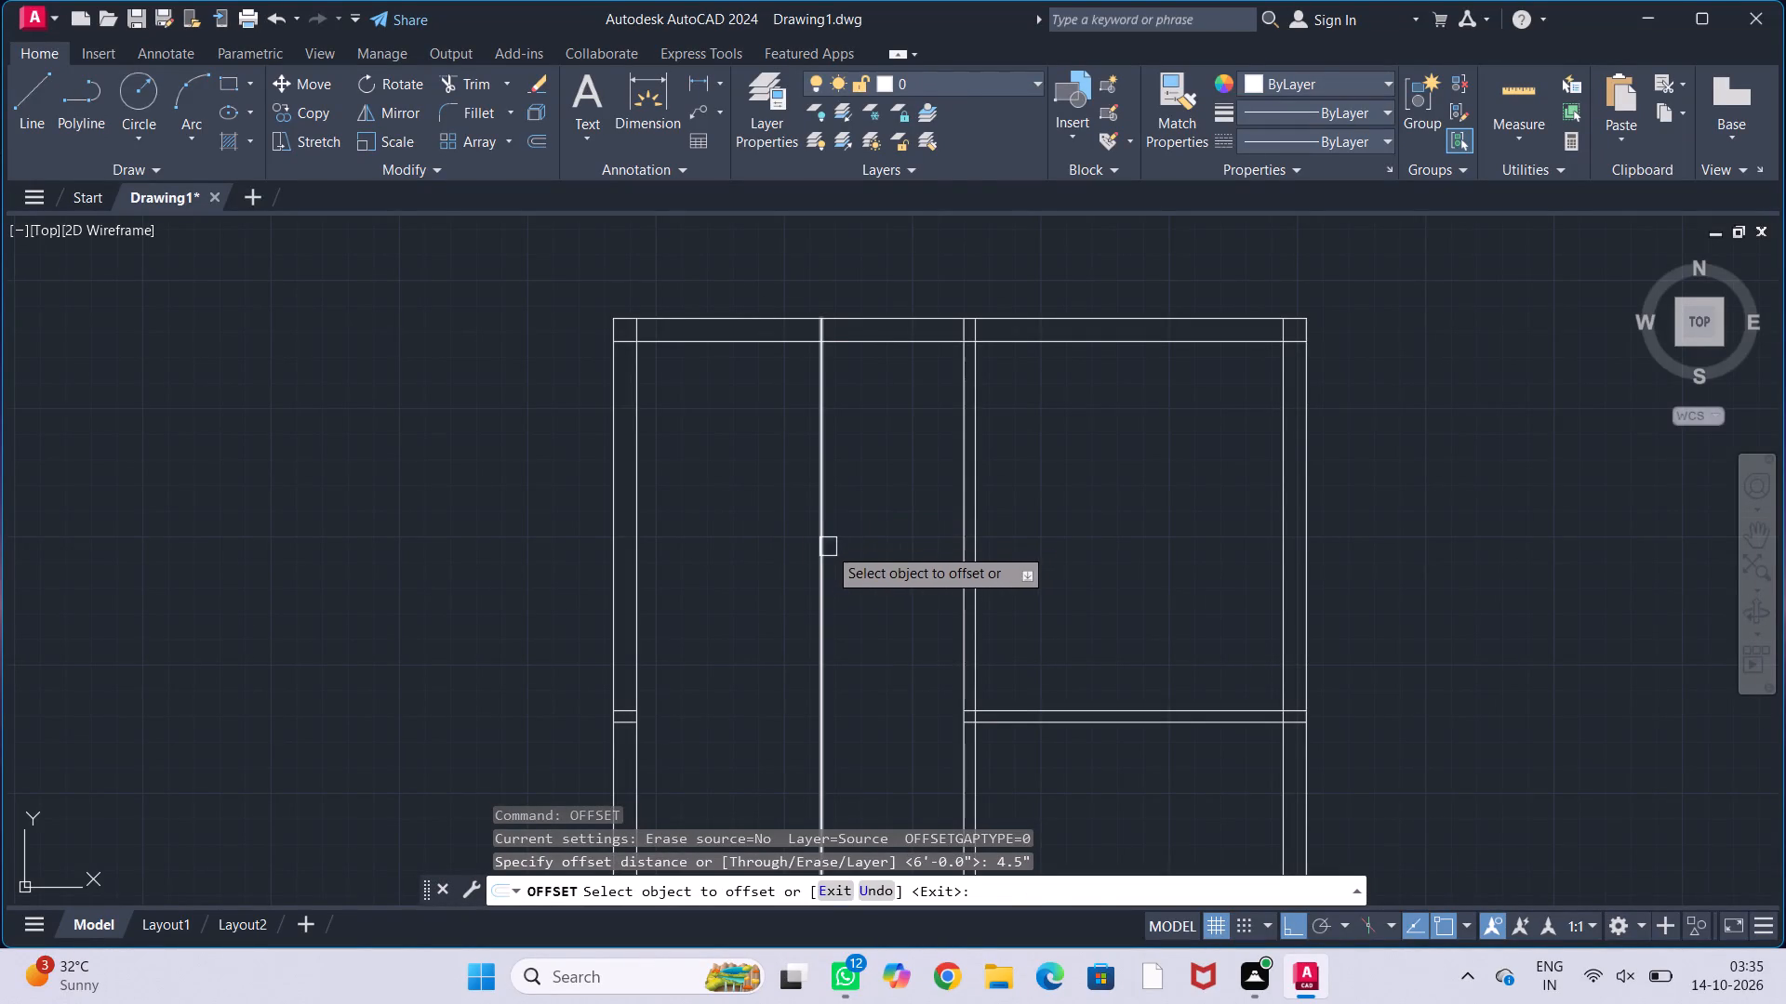
{"action": "left_click", "coordinate": [820, 555]}
{"action": "left_click", "coordinate": [900, 569]}
{"action": "key", "text": "Escape"}
{"action": "key", "text": "Escape"}
{"action": "key", "text": "Escape"}
{"action": "key", "text": "Escape"}
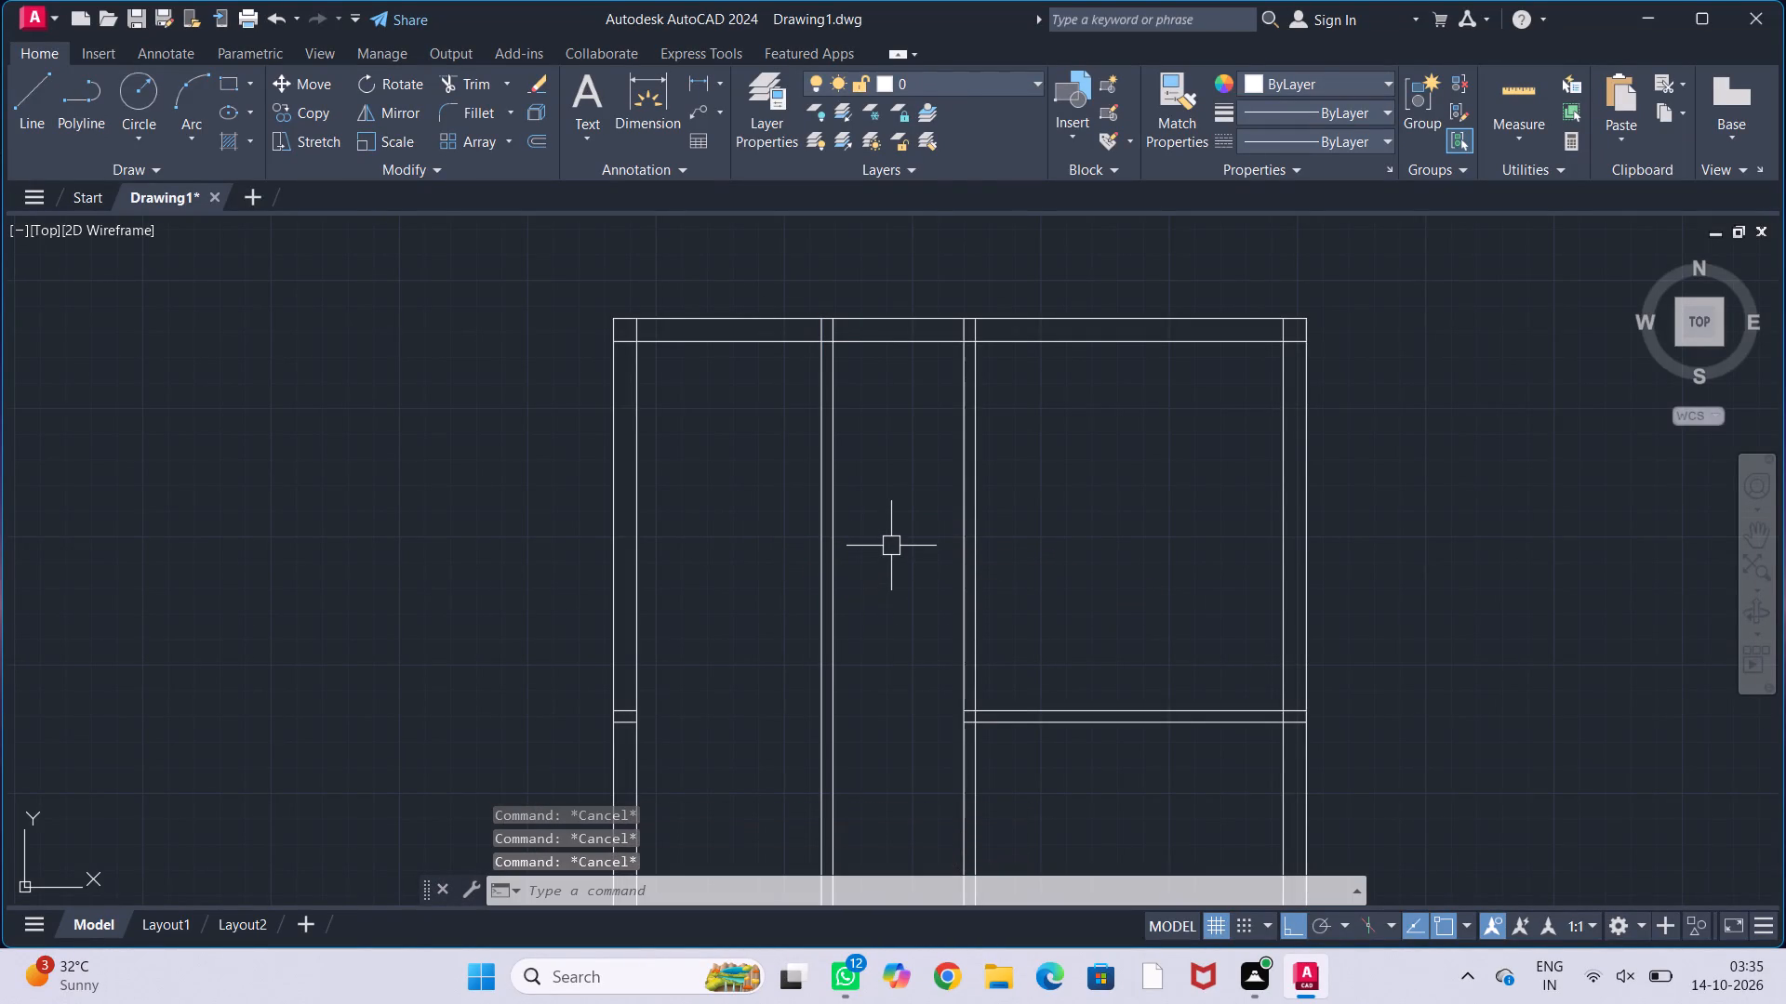
Examine the partition layout in the upper part of the floor plan.
{"action": "middle_click_drag", "start_coordinate": [891, 543], "coordinate": [907, 515]}
{"action": "middle_click_drag", "start_coordinate": [899, 545], "coordinate": [843, 515]}
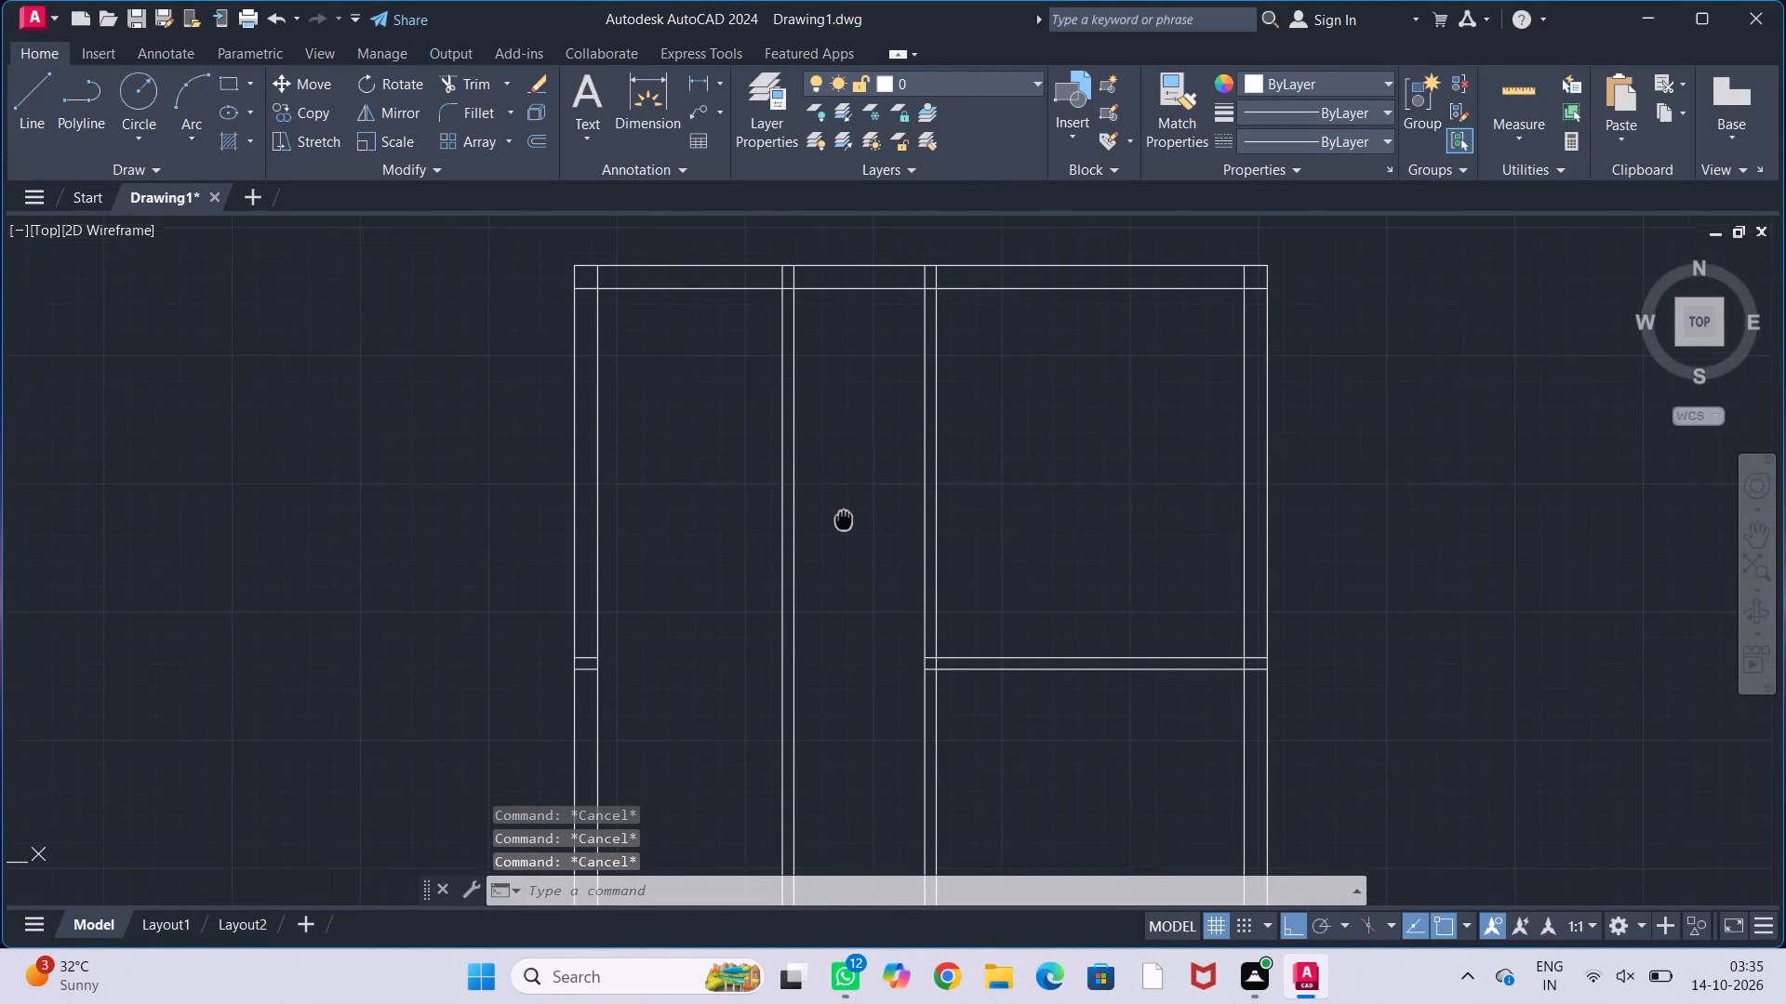
{"action": "middle_click_drag", "start_coordinate": [843, 515], "coordinate": [843, 506]}
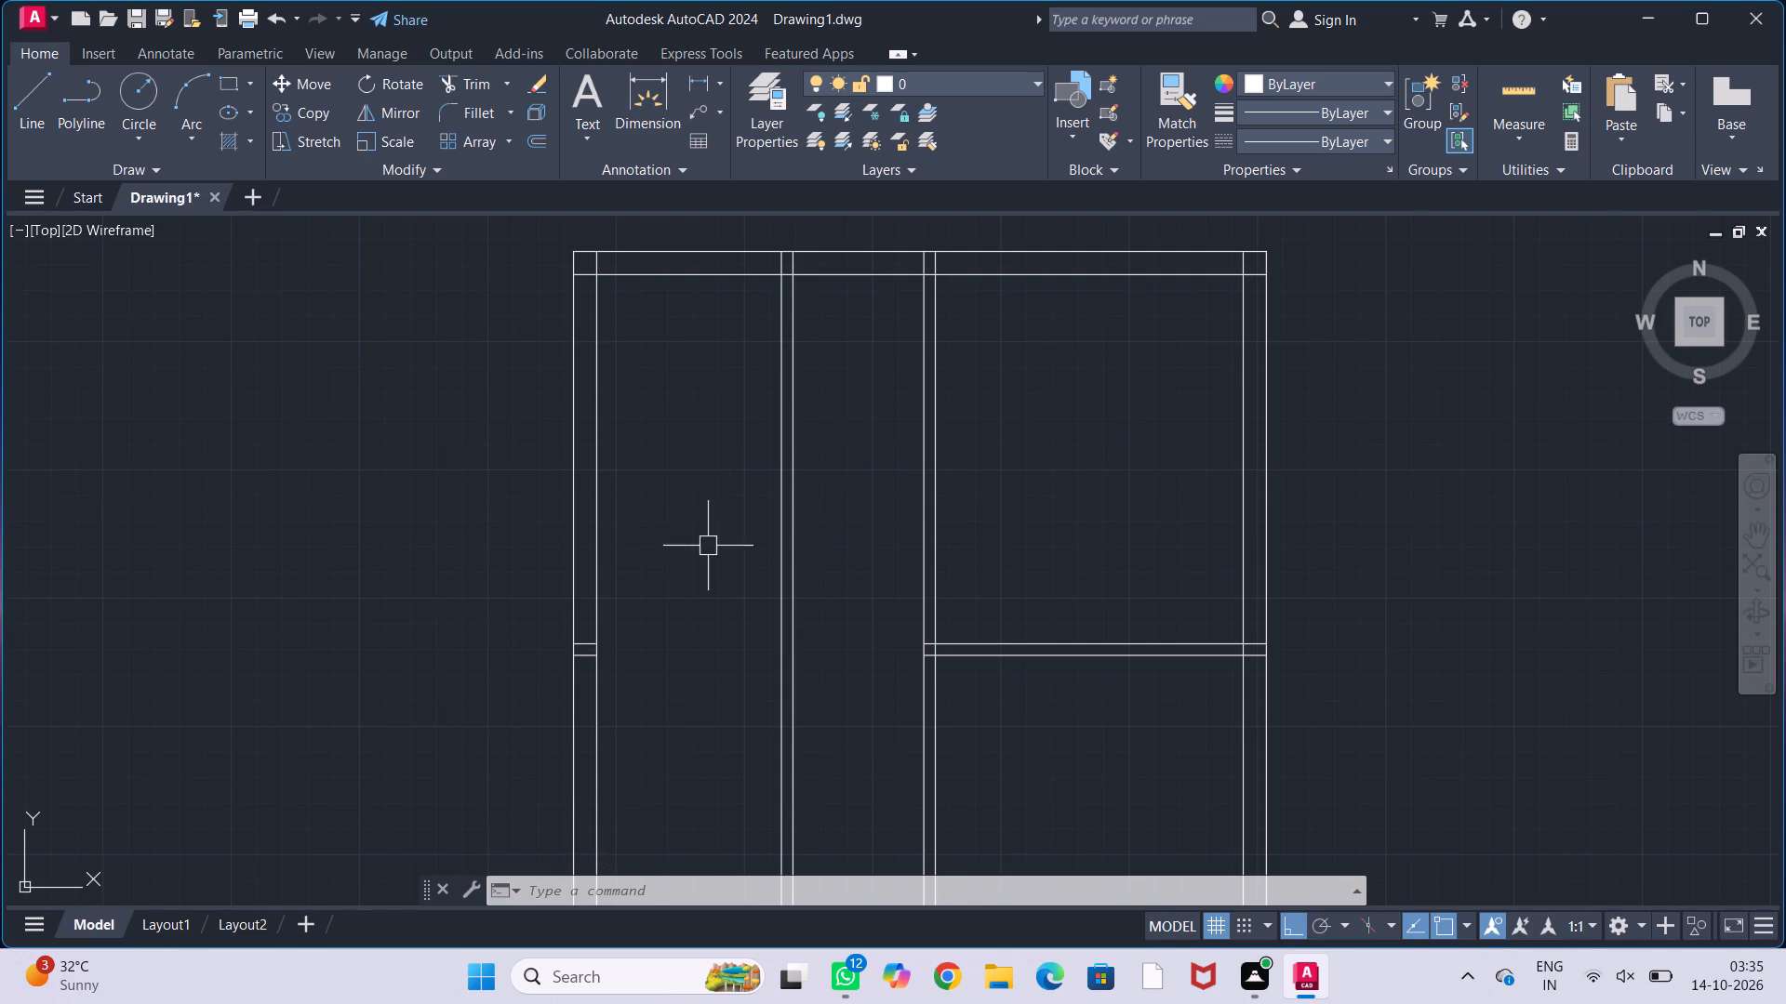
{"action": "middle_click_drag", "start_coordinate": [842, 431], "coordinate": [851, 487]}
{"action": "scroll", "coordinate": [854, 467], "scroll_direction": "up", "scroll_amount": 1}
{"action": "middle_click_drag", "start_coordinate": [872, 447], "coordinate": [857, 505]}
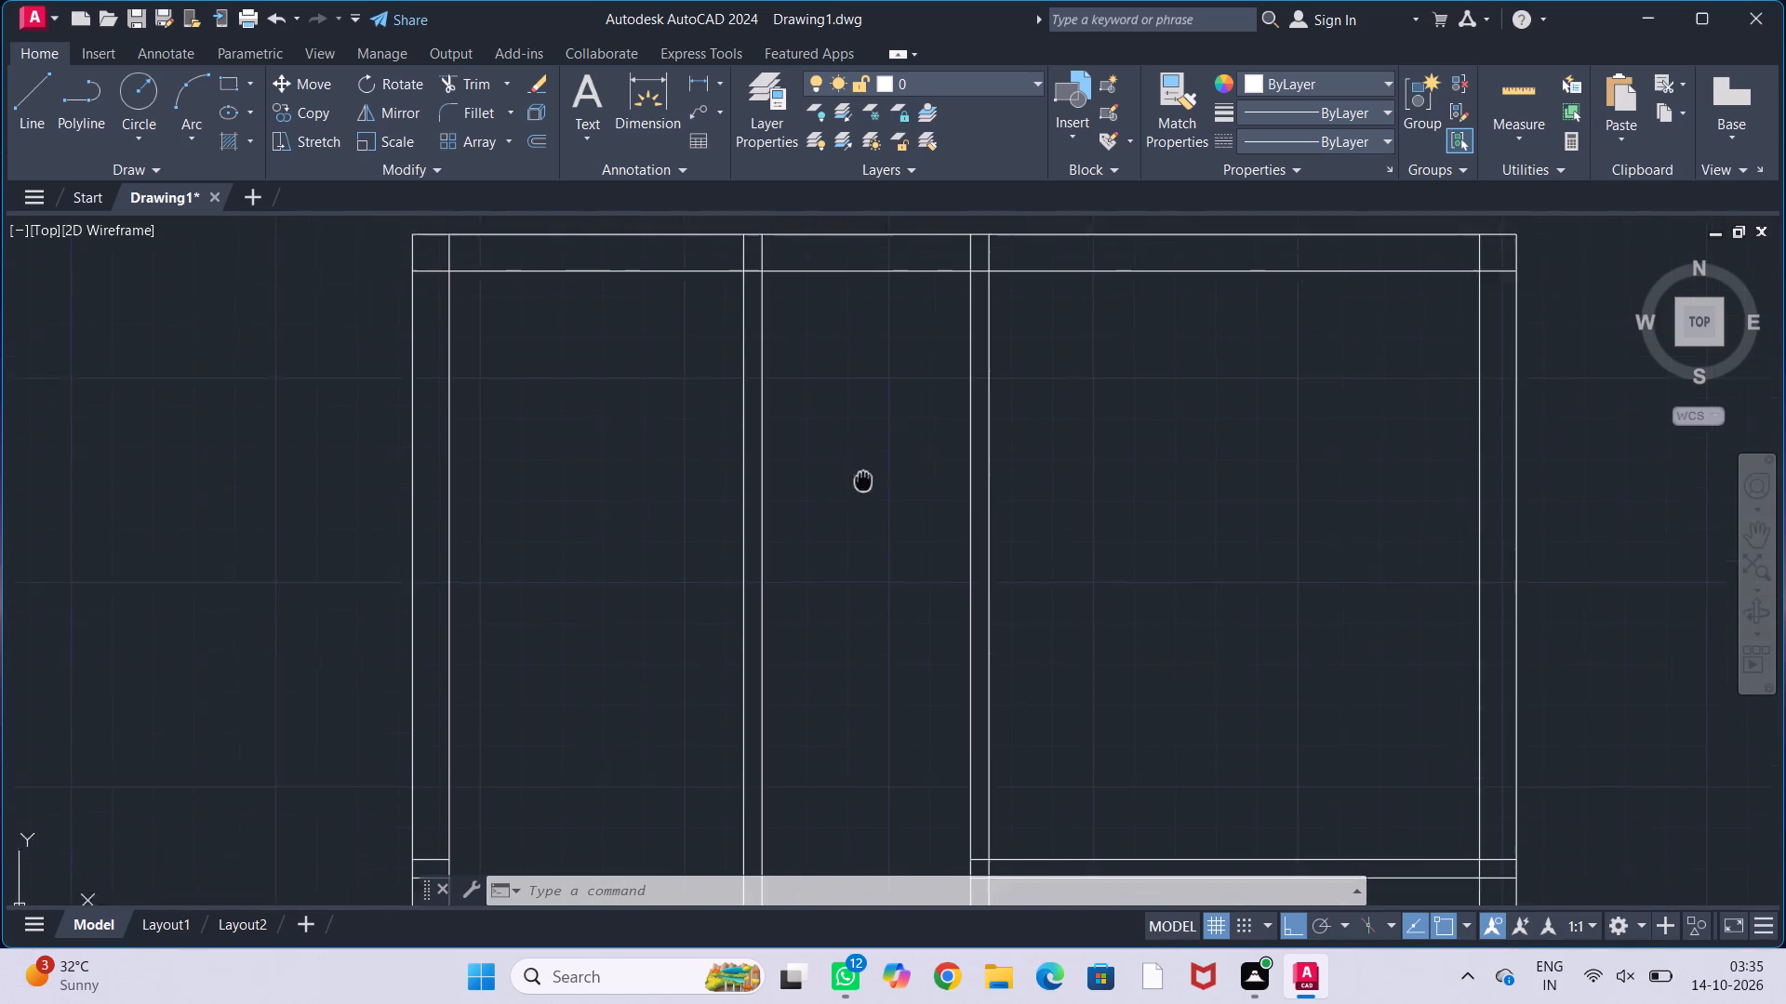
{"action": "middle_click_drag", "start_coordinate": [857, 505], "coordinate": [852, 522]}
{"action": "scroll", "coordinate": [846, 502], "scroll_direction": "down", "scroll_amount": 1}
{"action": "middle_click_drag", "start_coordinate": [844, 515], "coordinate": [882, 395]}
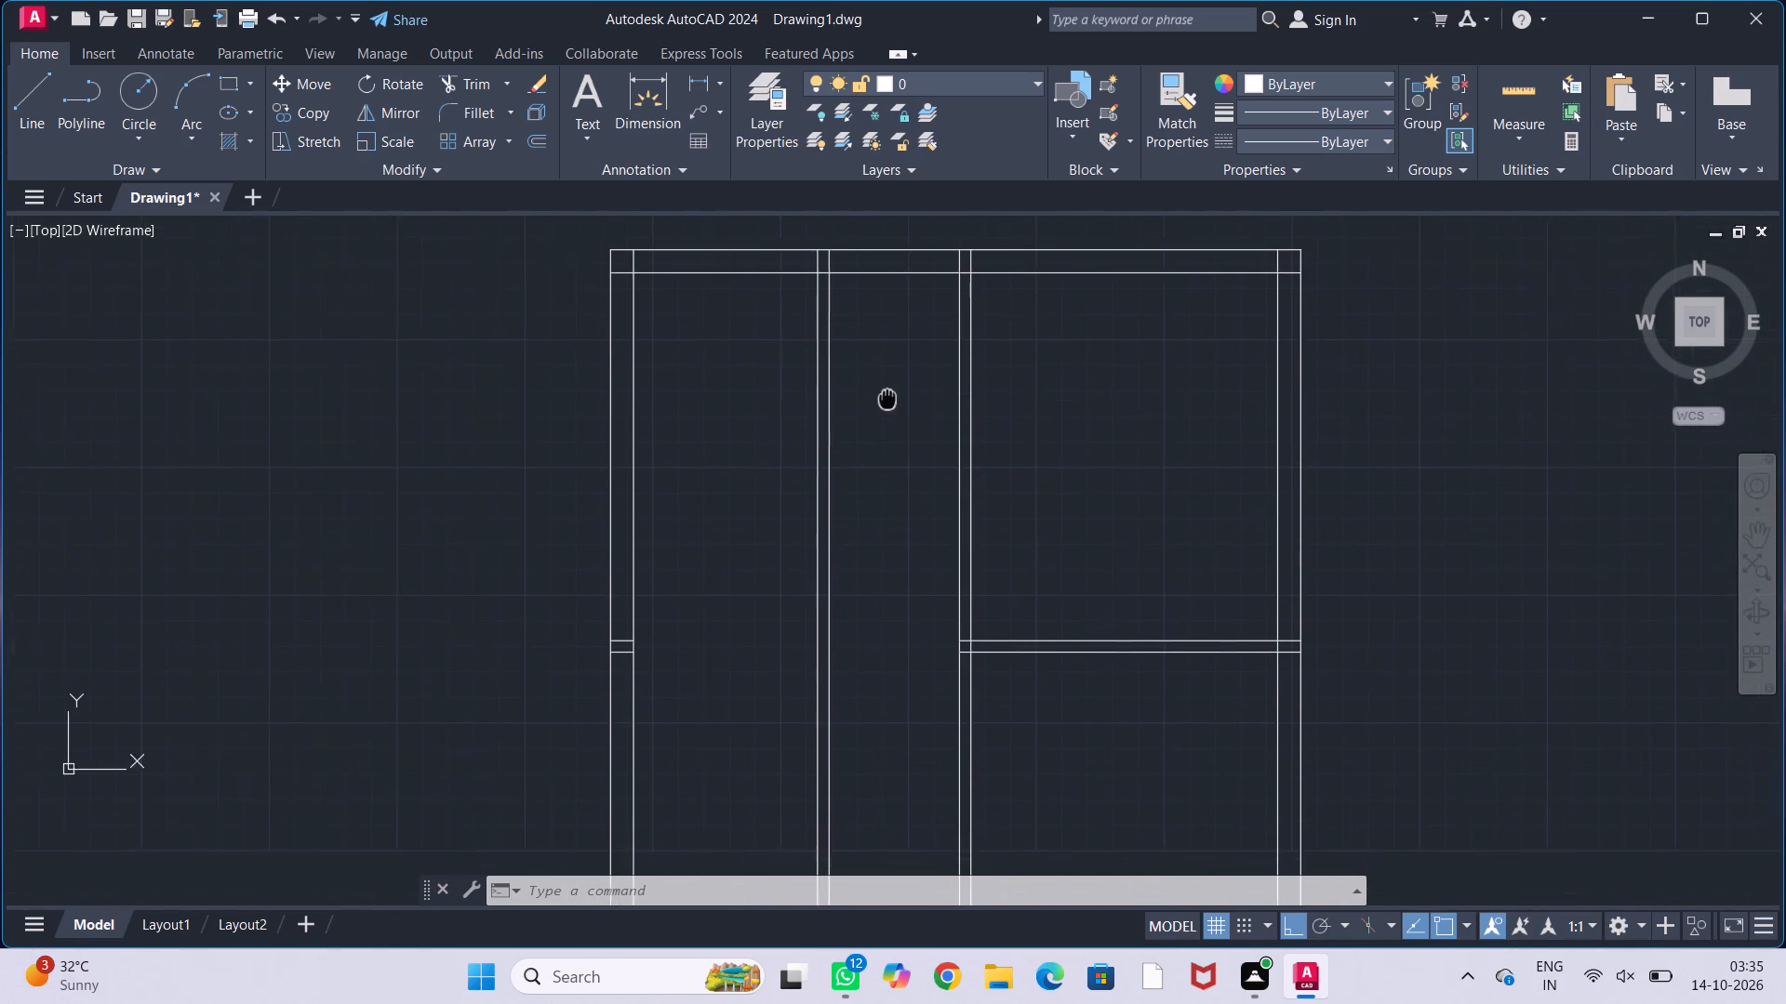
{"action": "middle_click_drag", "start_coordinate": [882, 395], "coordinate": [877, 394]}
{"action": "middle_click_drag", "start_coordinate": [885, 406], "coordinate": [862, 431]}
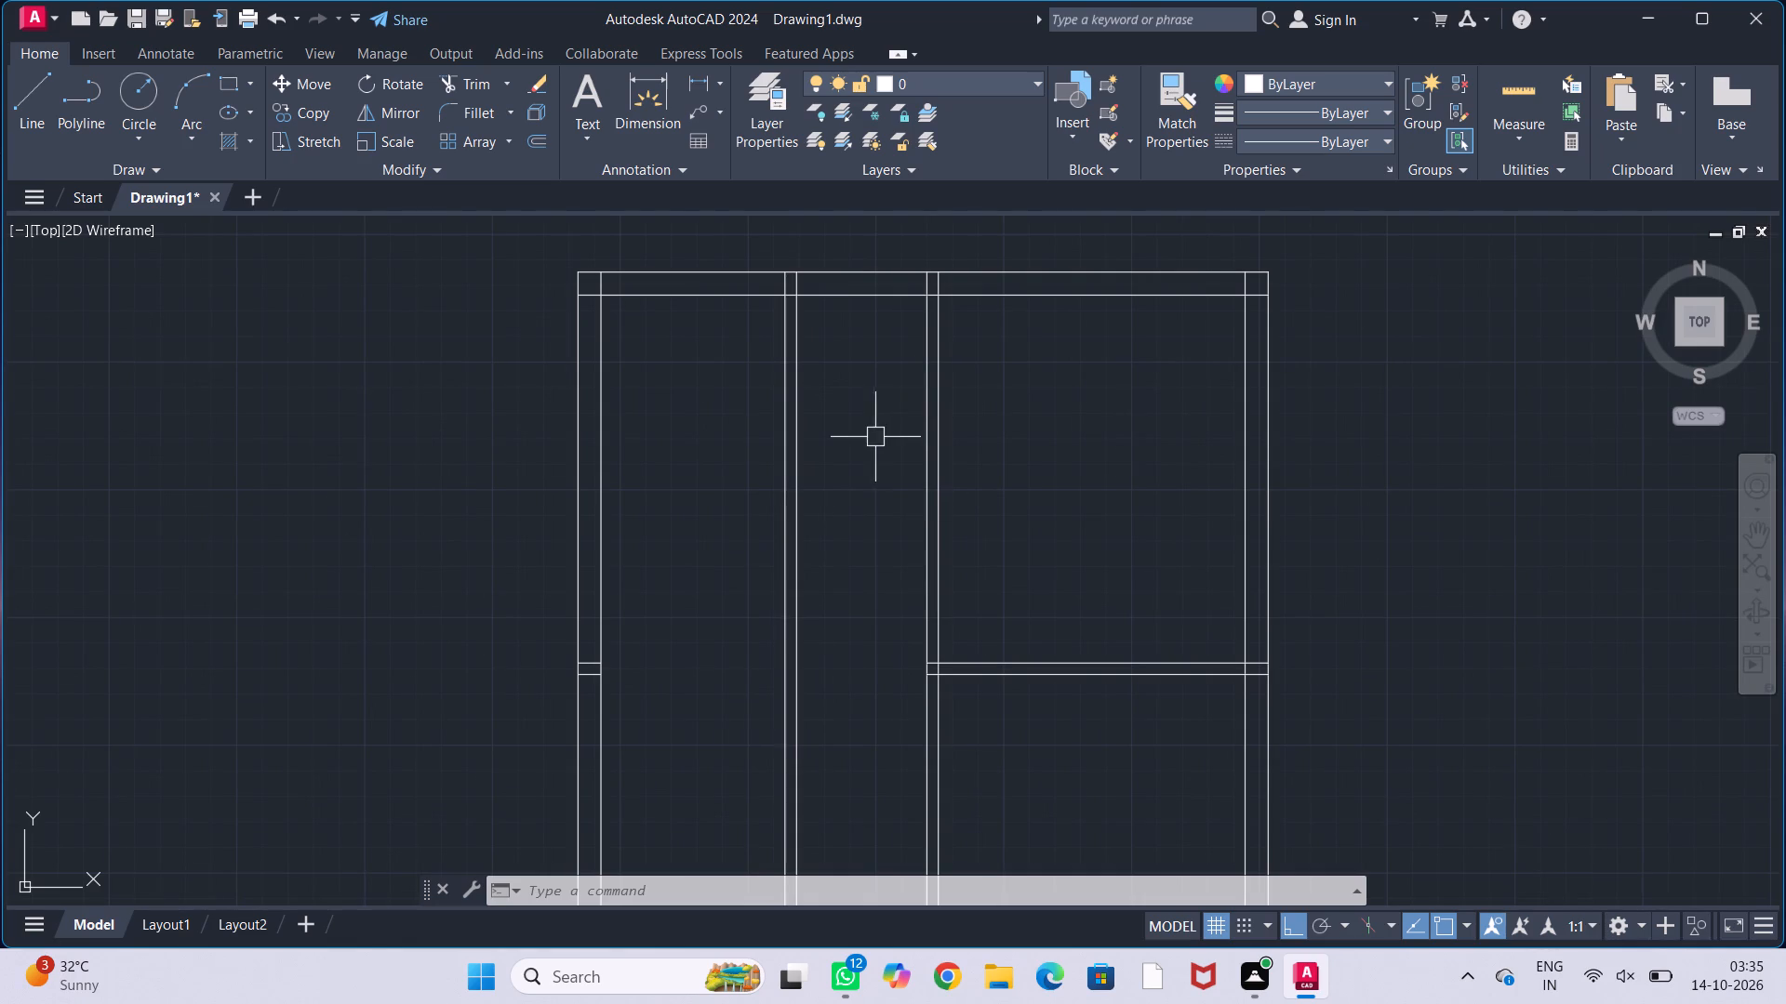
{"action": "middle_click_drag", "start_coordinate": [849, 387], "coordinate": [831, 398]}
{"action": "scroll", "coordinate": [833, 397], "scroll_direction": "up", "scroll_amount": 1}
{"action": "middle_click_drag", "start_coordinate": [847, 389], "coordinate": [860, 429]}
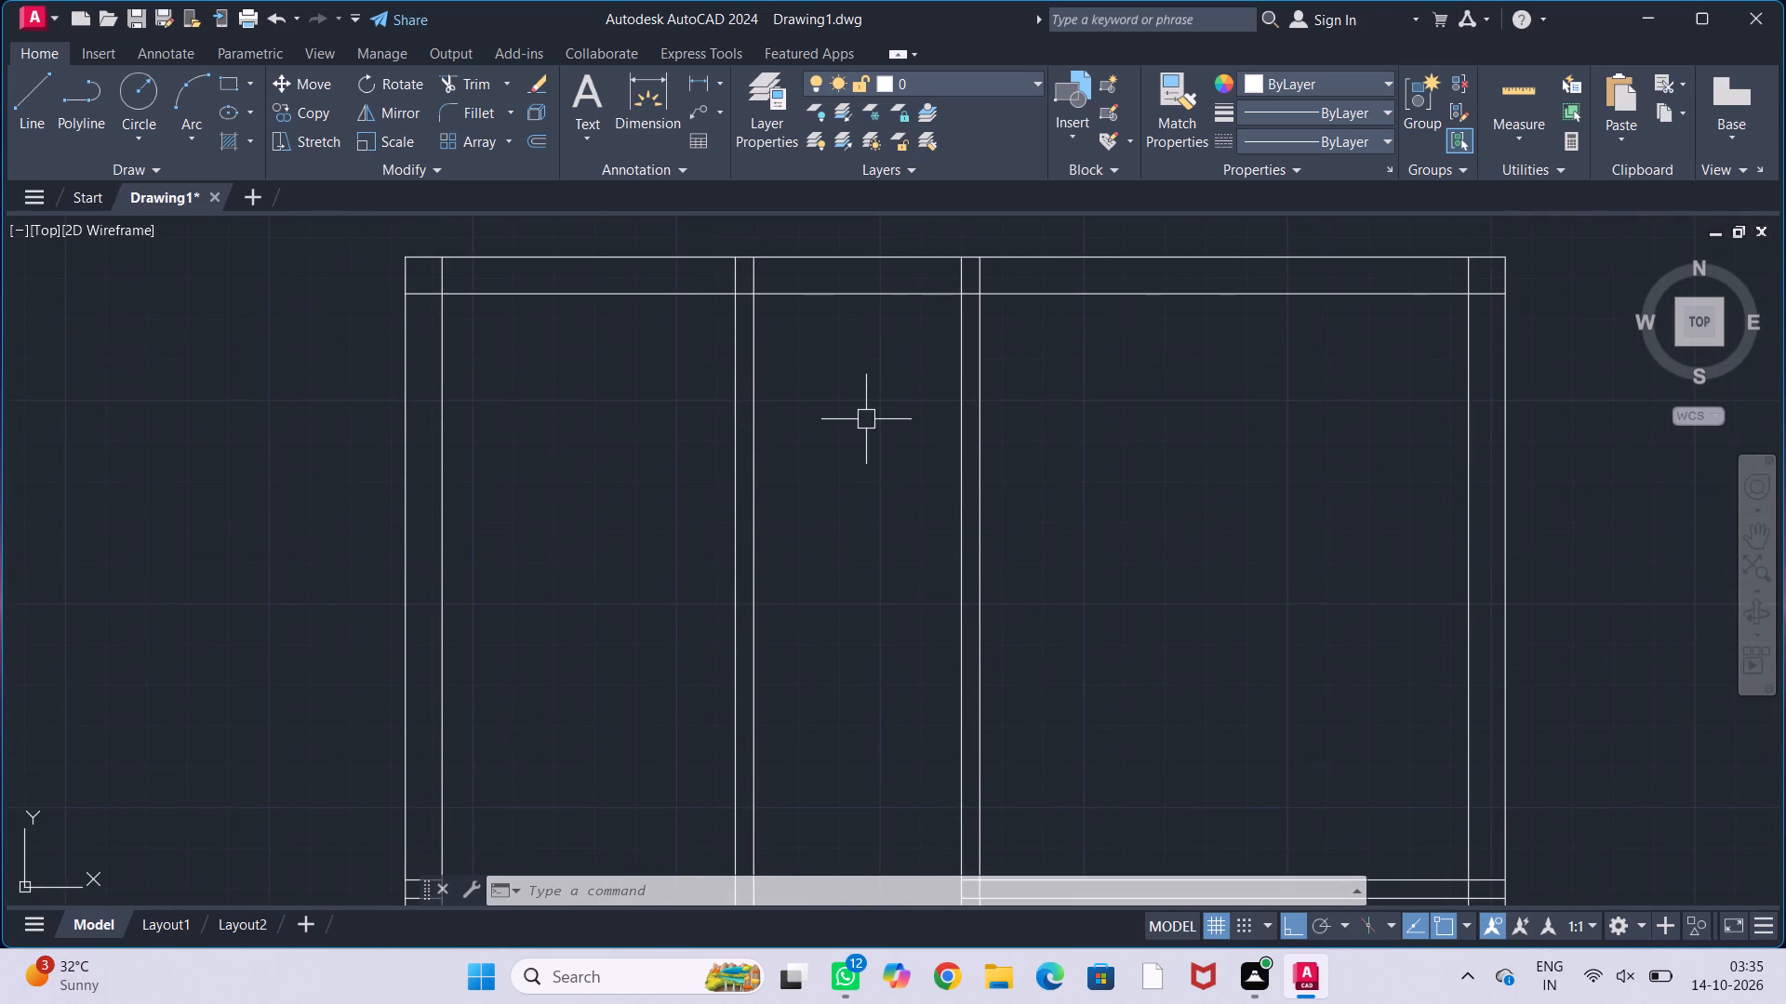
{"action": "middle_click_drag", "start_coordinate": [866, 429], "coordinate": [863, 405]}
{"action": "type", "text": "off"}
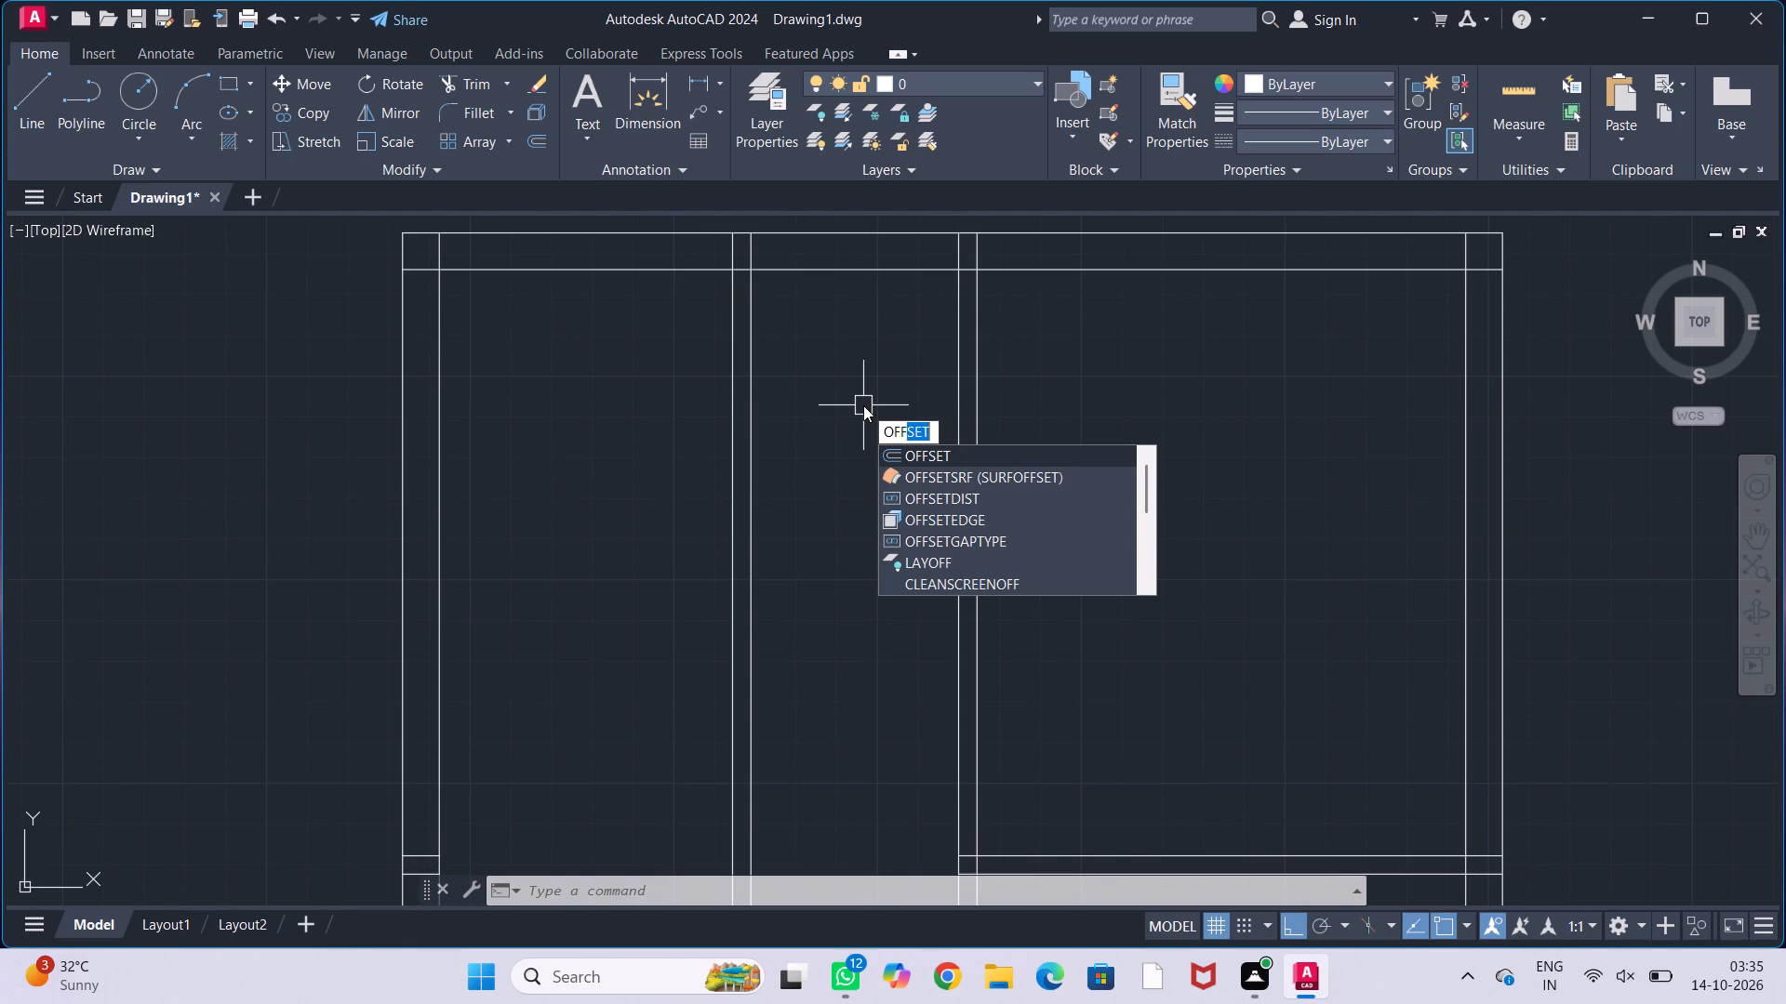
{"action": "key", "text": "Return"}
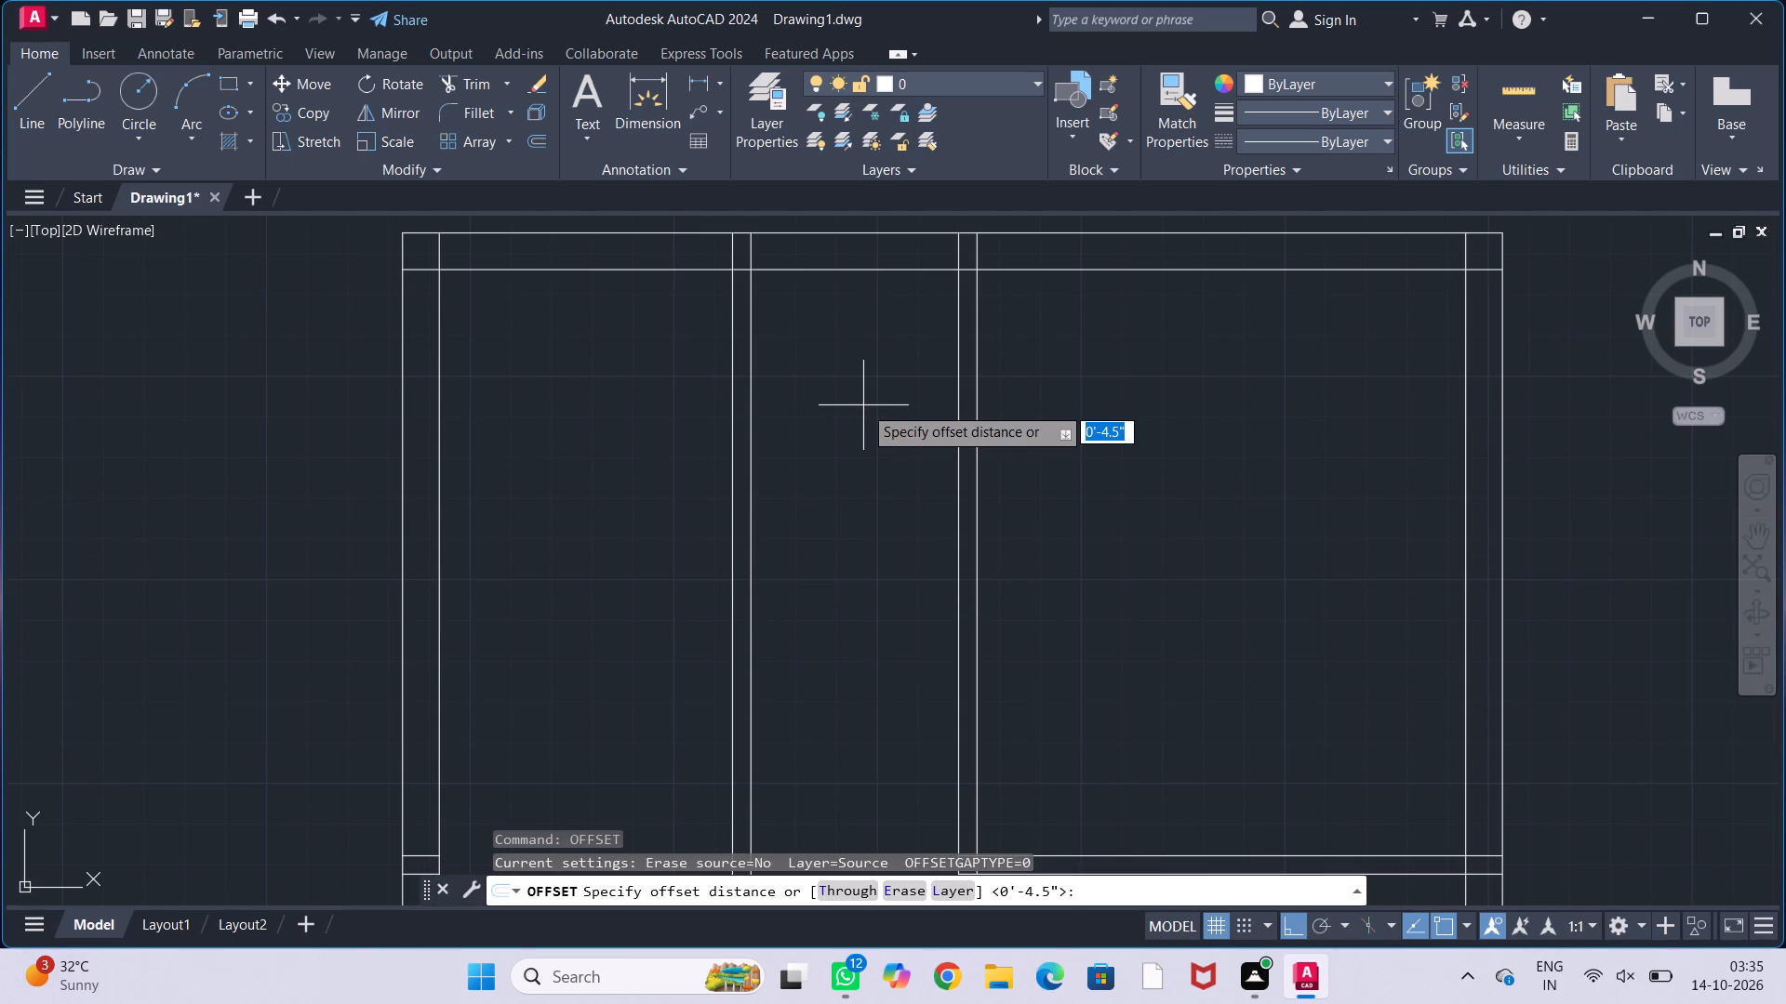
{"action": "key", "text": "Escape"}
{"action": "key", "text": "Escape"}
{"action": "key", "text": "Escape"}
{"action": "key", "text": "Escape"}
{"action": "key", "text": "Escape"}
Offset the north wall's inner line 8' southward for a horizontal partition line.
{"action": "type", "text": "off"}
{"action": "key", "text": "Return"}
{"action": "key", "text": "8"}
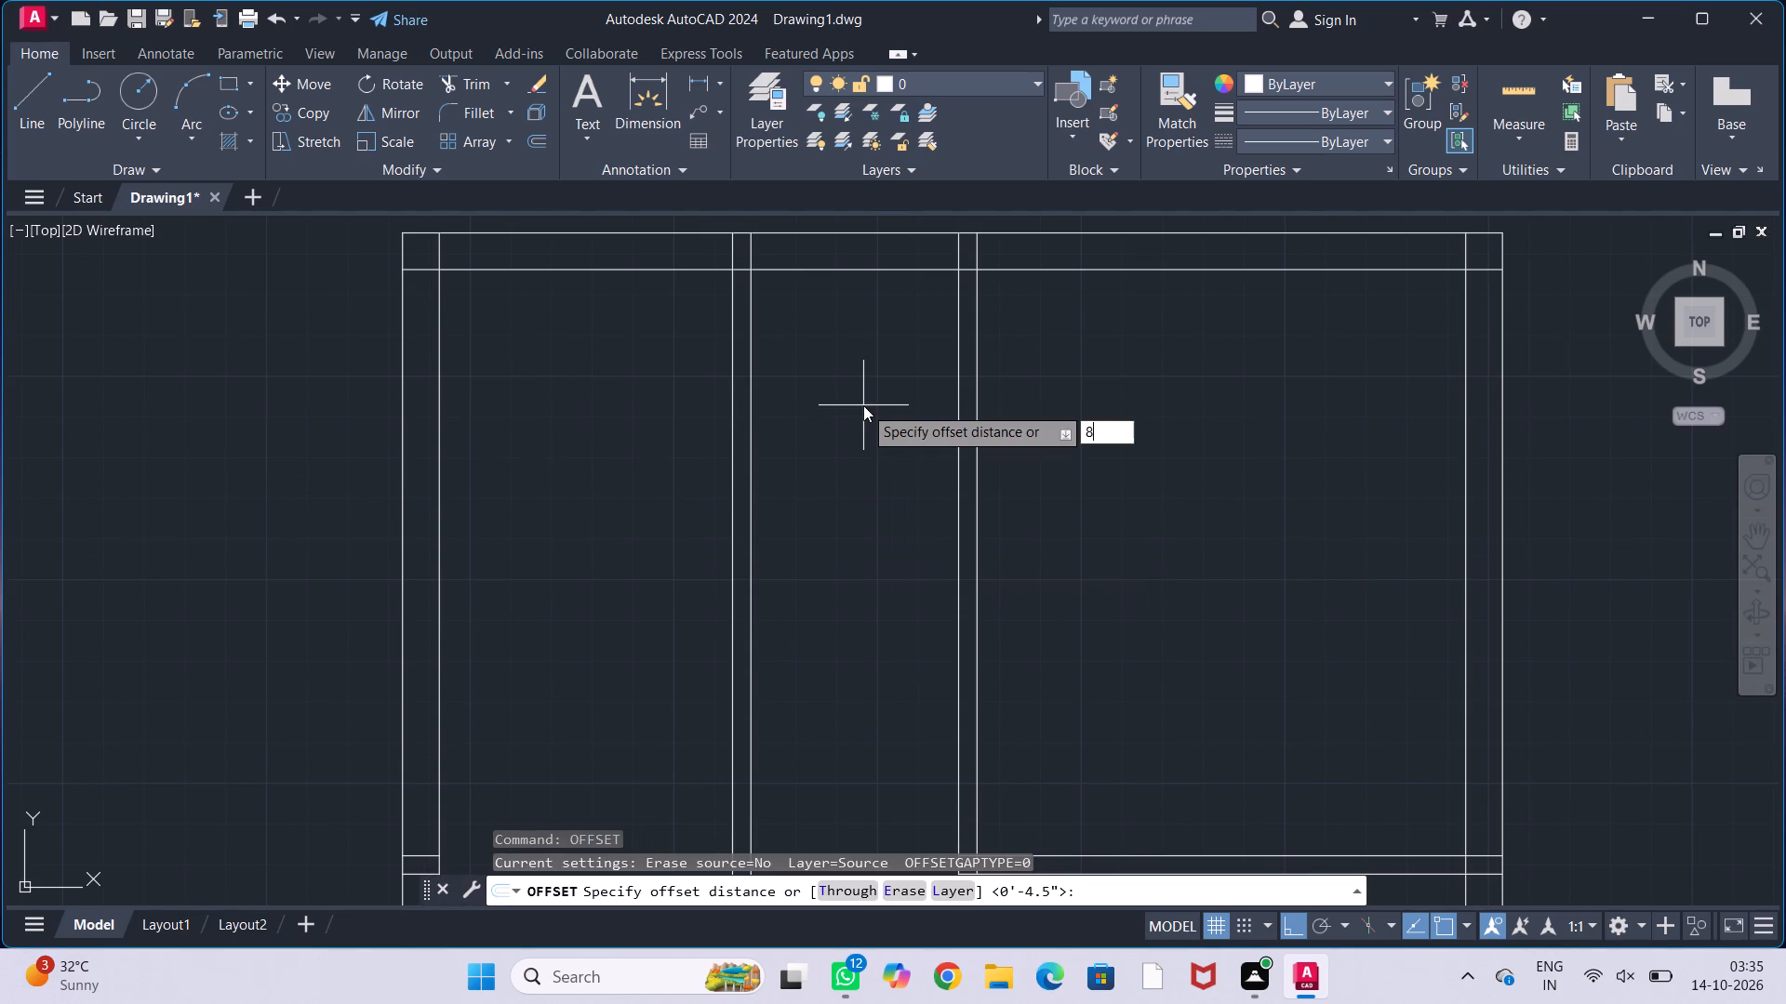
{"action": "key", "text": "apostrophe"}
{"action": "key", "text": "Return"}
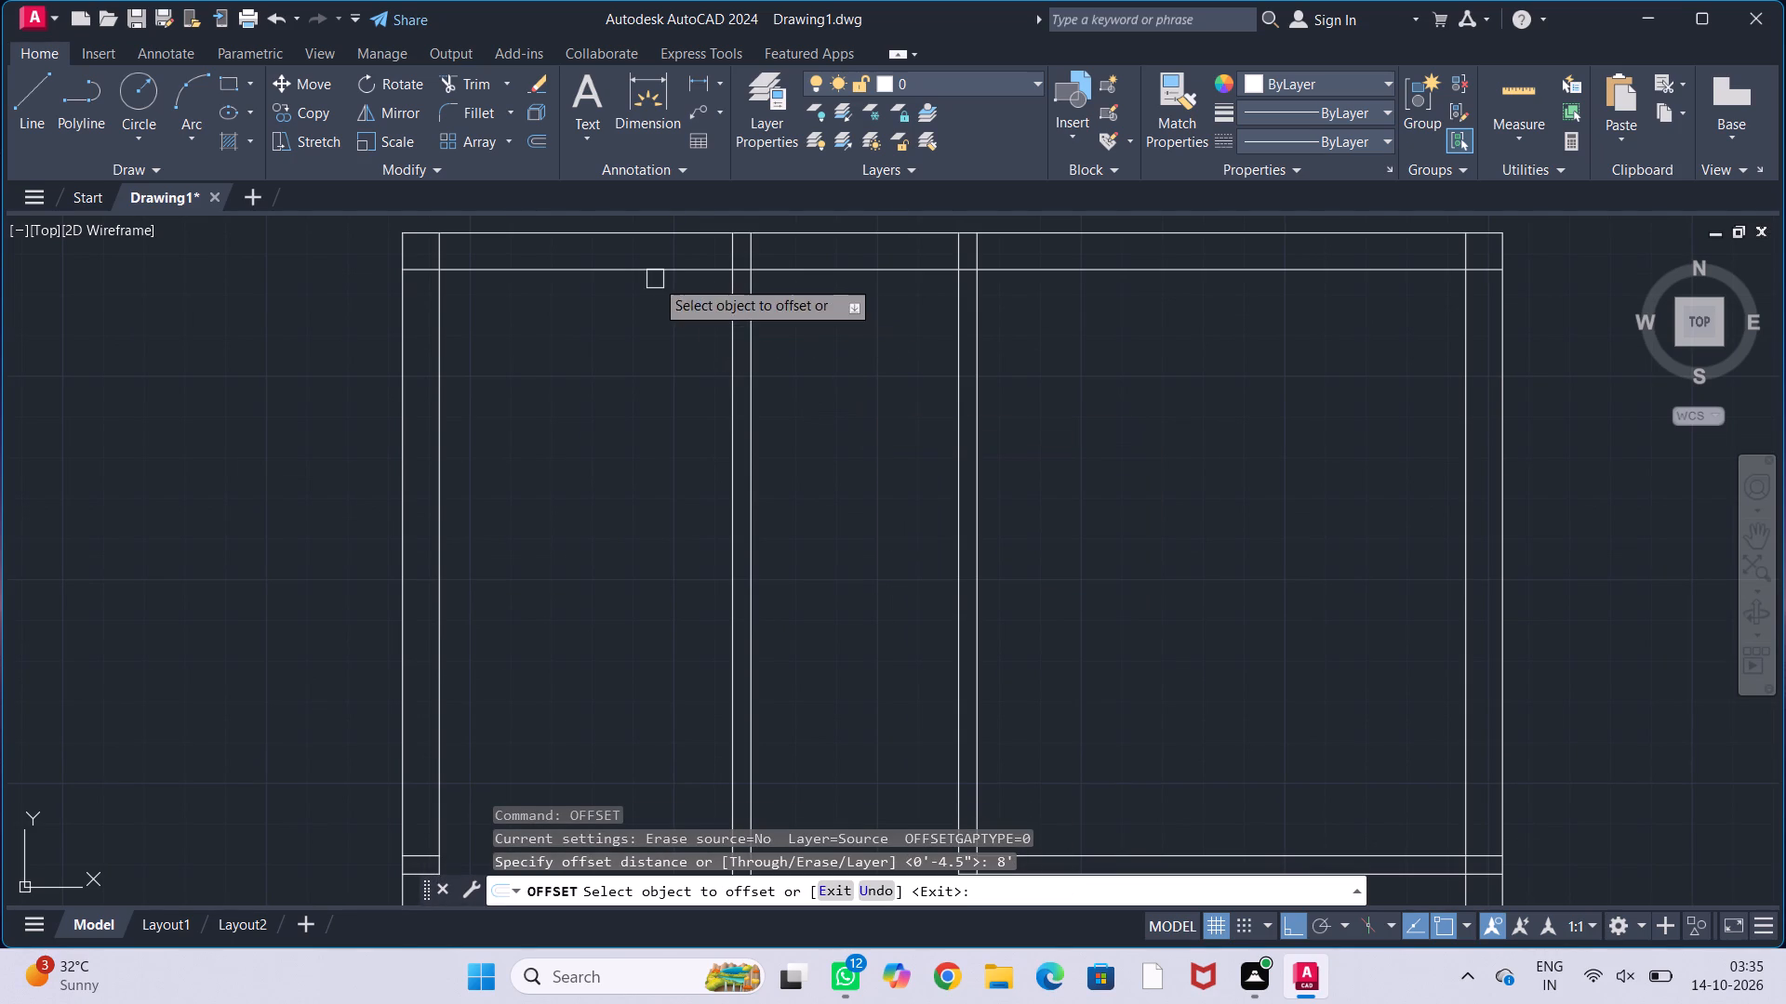
{"action": "left_click", "coordinate": [664, 267]}
{"action": "left_click", "coordinate": [621, 503]}
{"action": "key", "text": "Escape"}
{"action": "key", "text": "Escape"}
{"action": "key", "text": "Escape"}
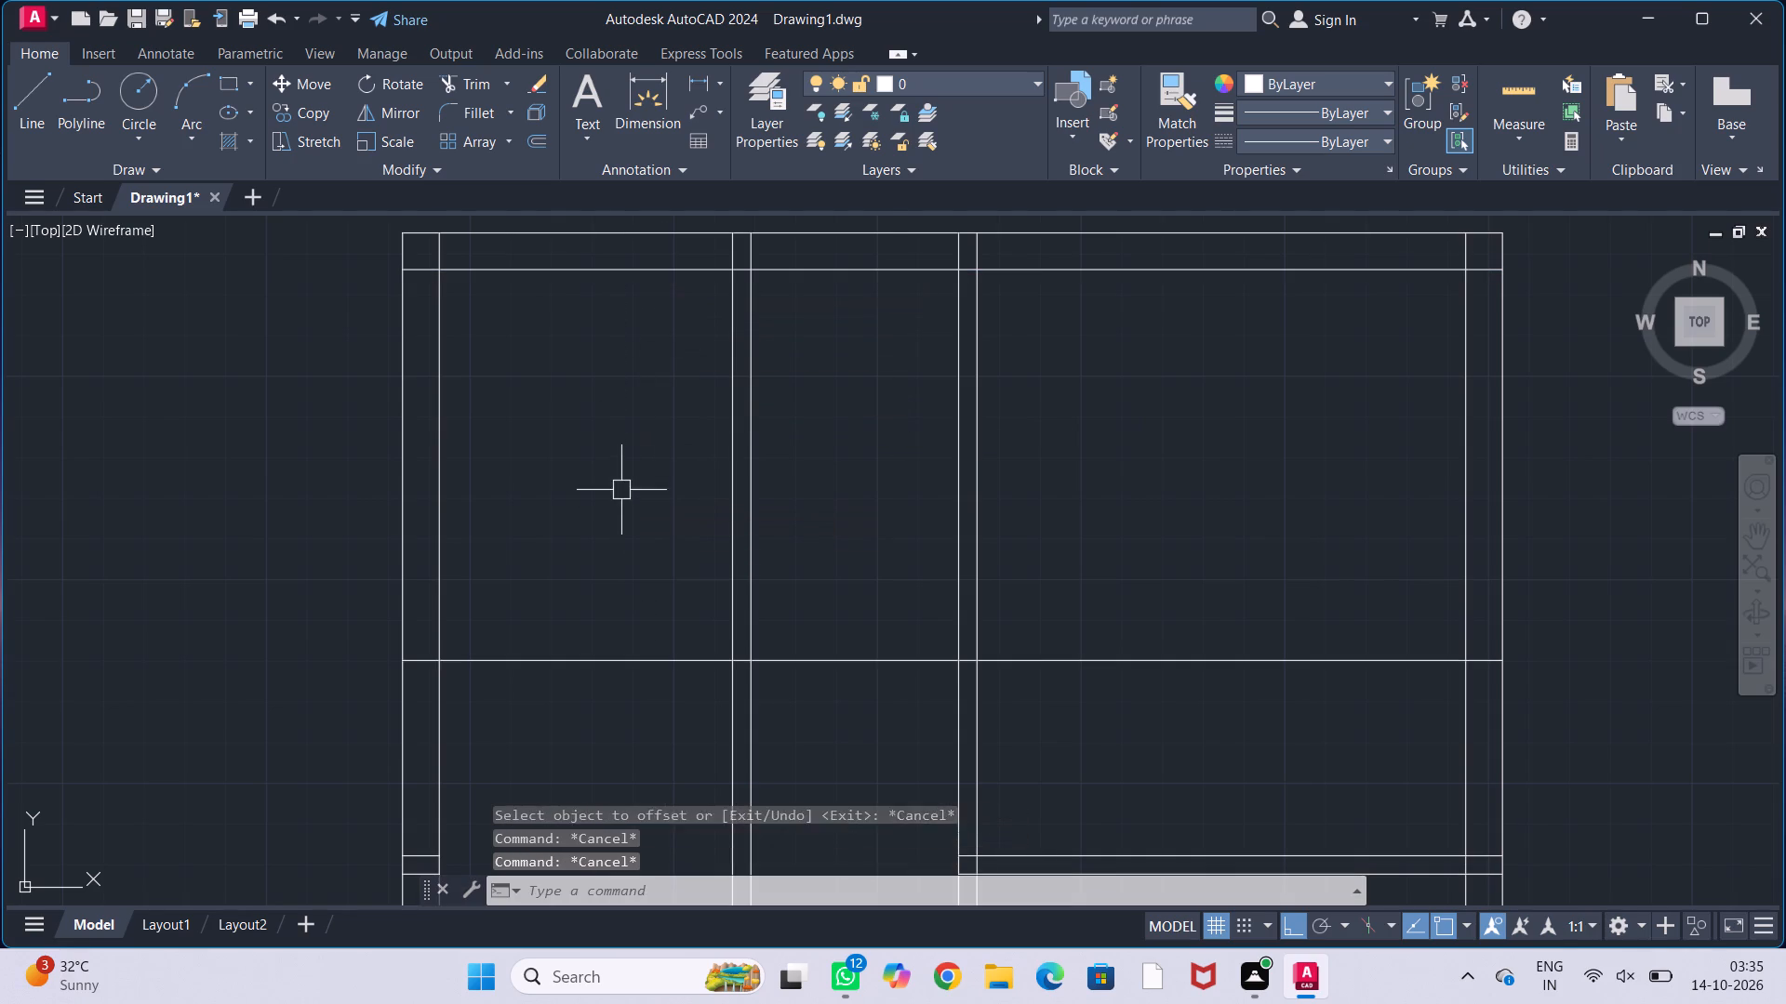
{"action": "key", "text": "Escape"}
Offset the north wall's inner line 6' southward for another horizontal partition line.
{"action": "middle_click_drag", "start_coordinate": [621, 490], "coordinate": [657, 441]}
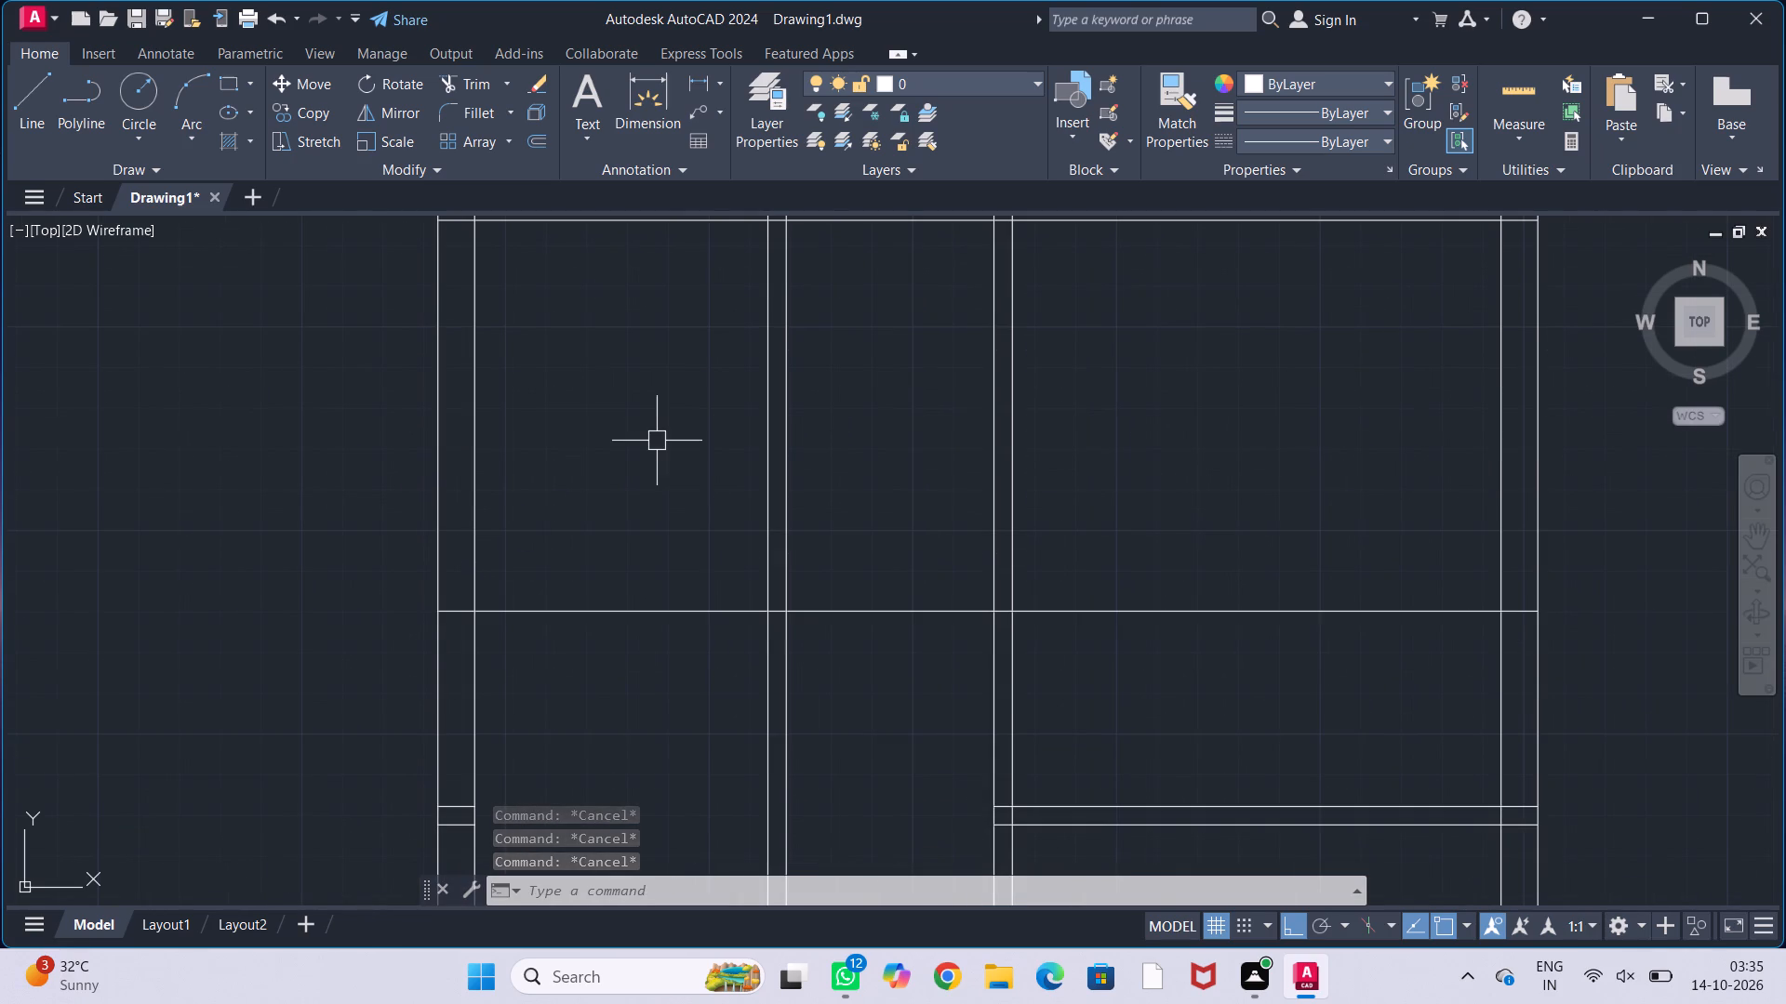
{"action": "type", "text": "off"}
{"action": "key", "text": "Return"}
{"action": "type", "text": "6'"}
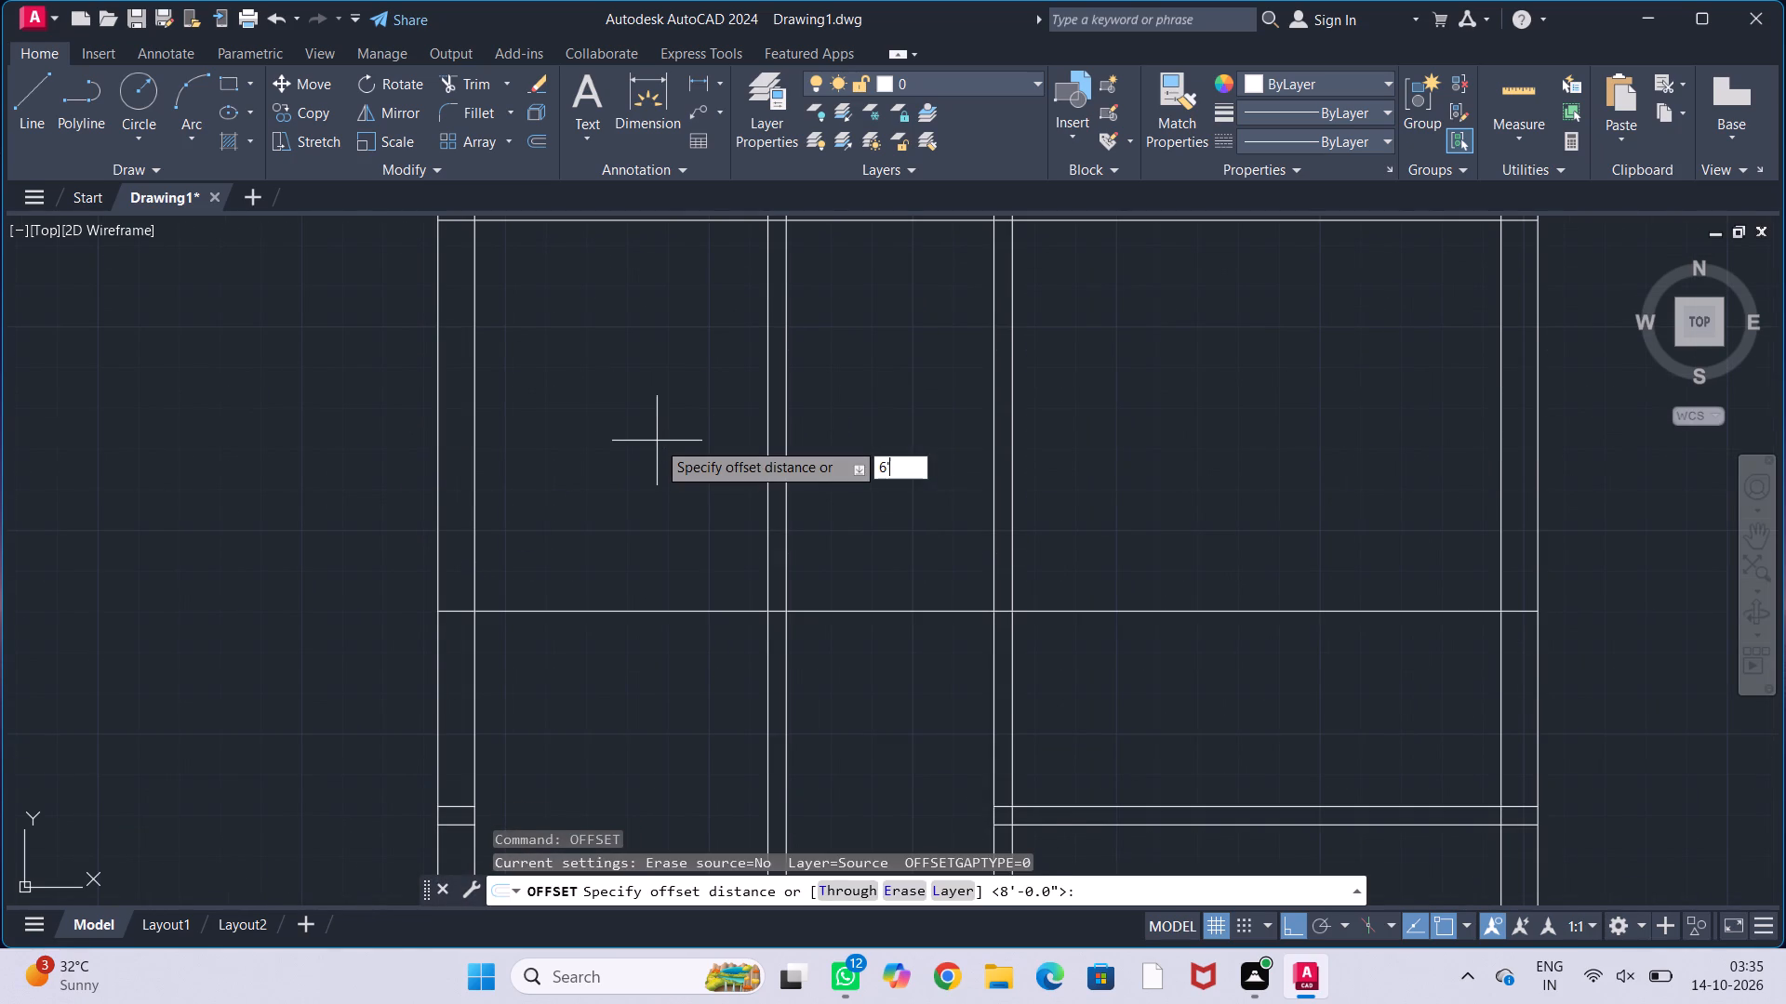
{"action": "key", "text": "Return"}
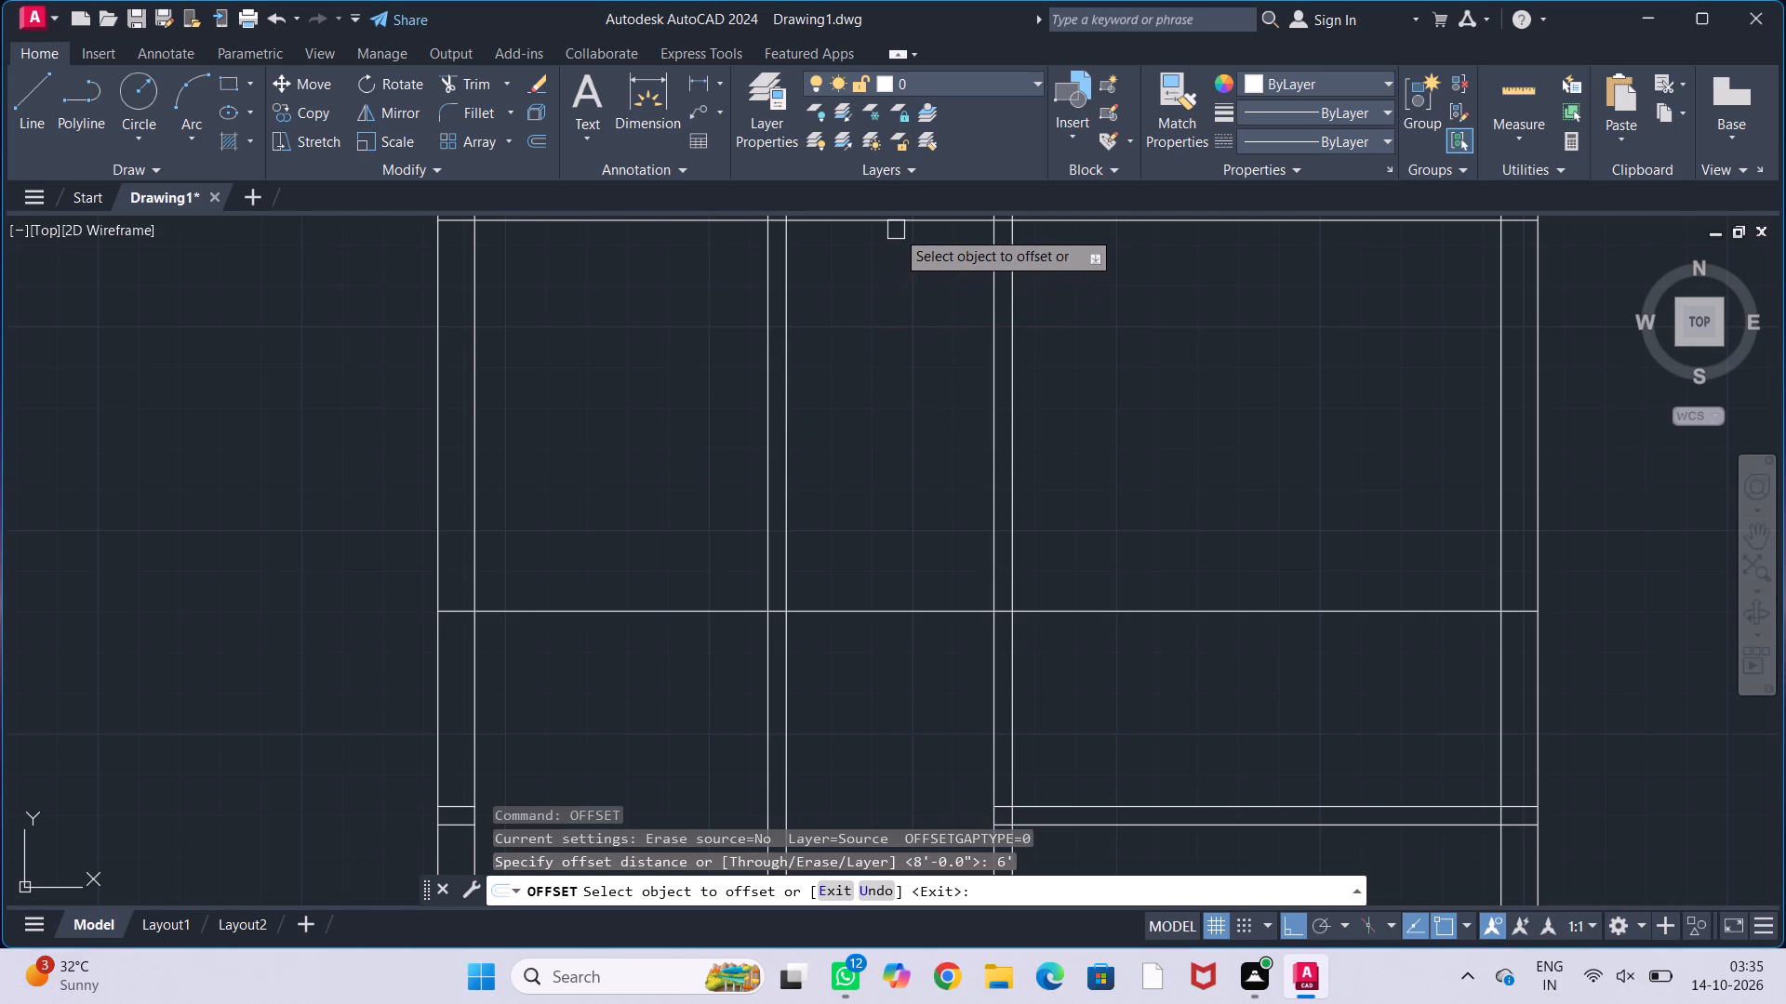
{"action": "middle_click_drag", "start_coordinate": [874, 363], "coordinate": [870, 415]}
{"action": "left_click", "coordinate": [904, 273]}
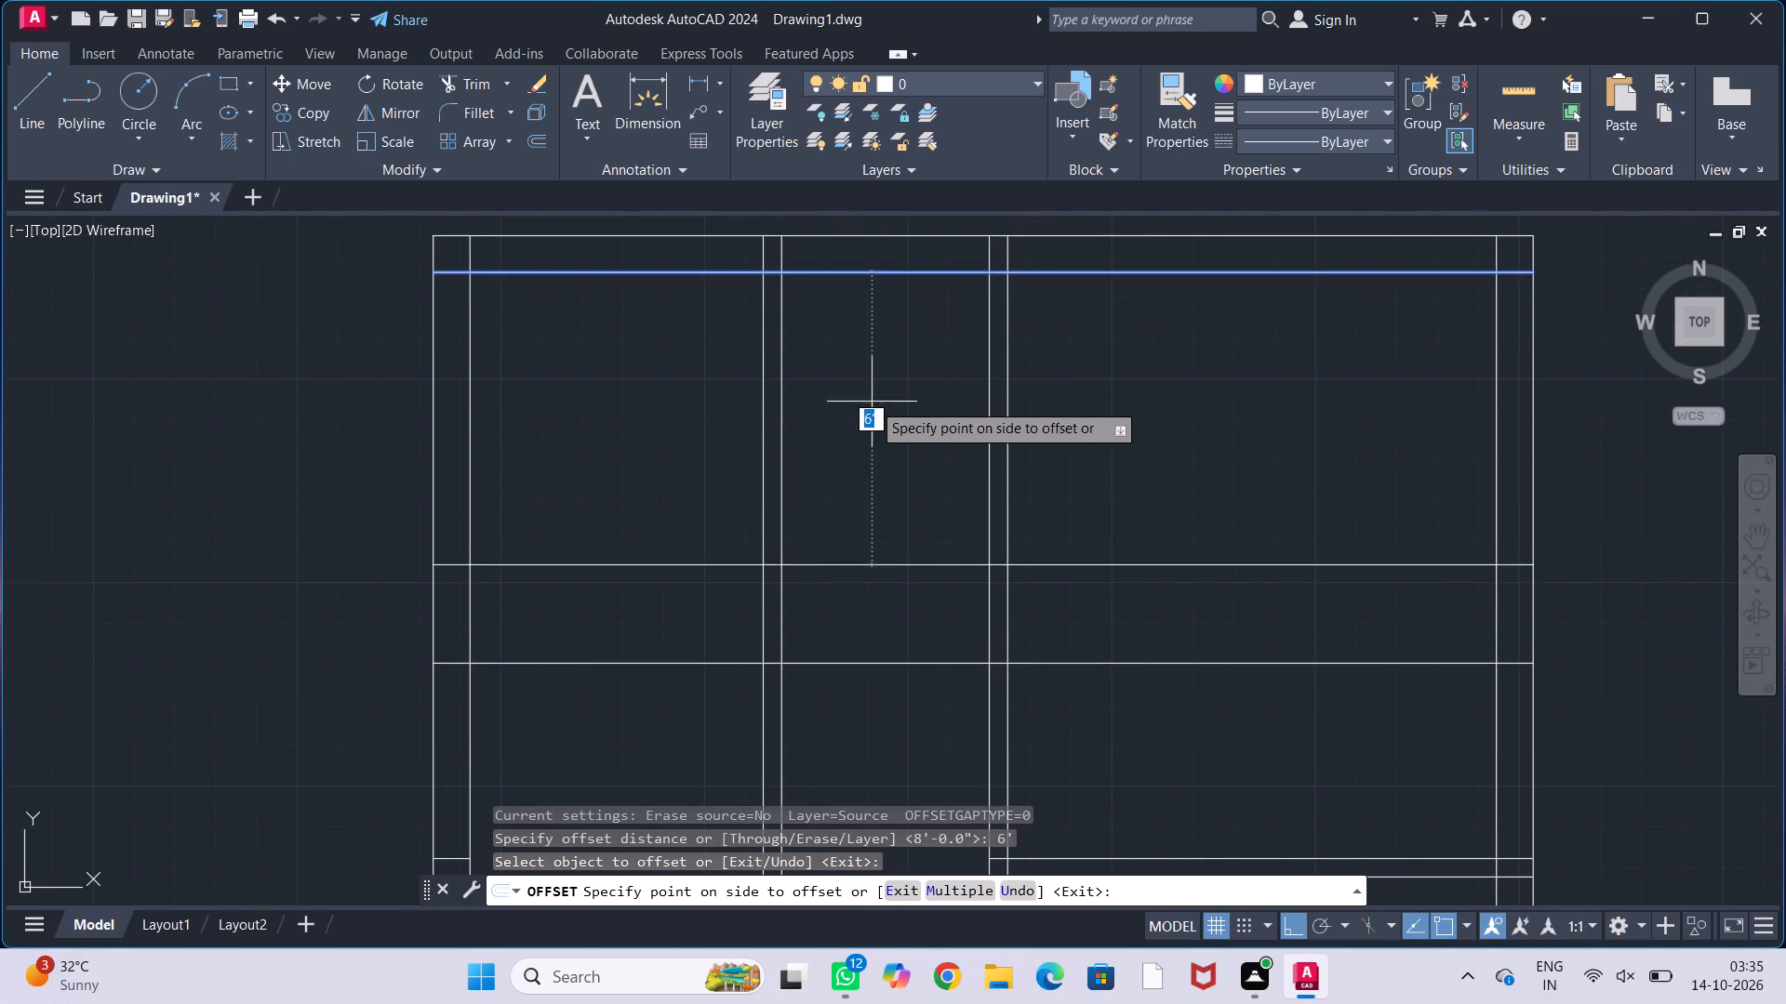
{"action": "left_click", "coordinate": [872, 413]}
{"action": "key", "text": "Escape"}
{"action": "key", "text": "Escape"}
{"action": "key", "text": "Escape"}
{"action": "key", "text": "Escape"}
Offset the 6' and 8' horizontal partition lines each 4.5" southward to give both partitions their thickness.
{"action": "type", "text": "off"}
{"action": "key", "text": "Return"}
{"action": "type", "text": "4.5\""}
{"action": "key", "text": "Return"}
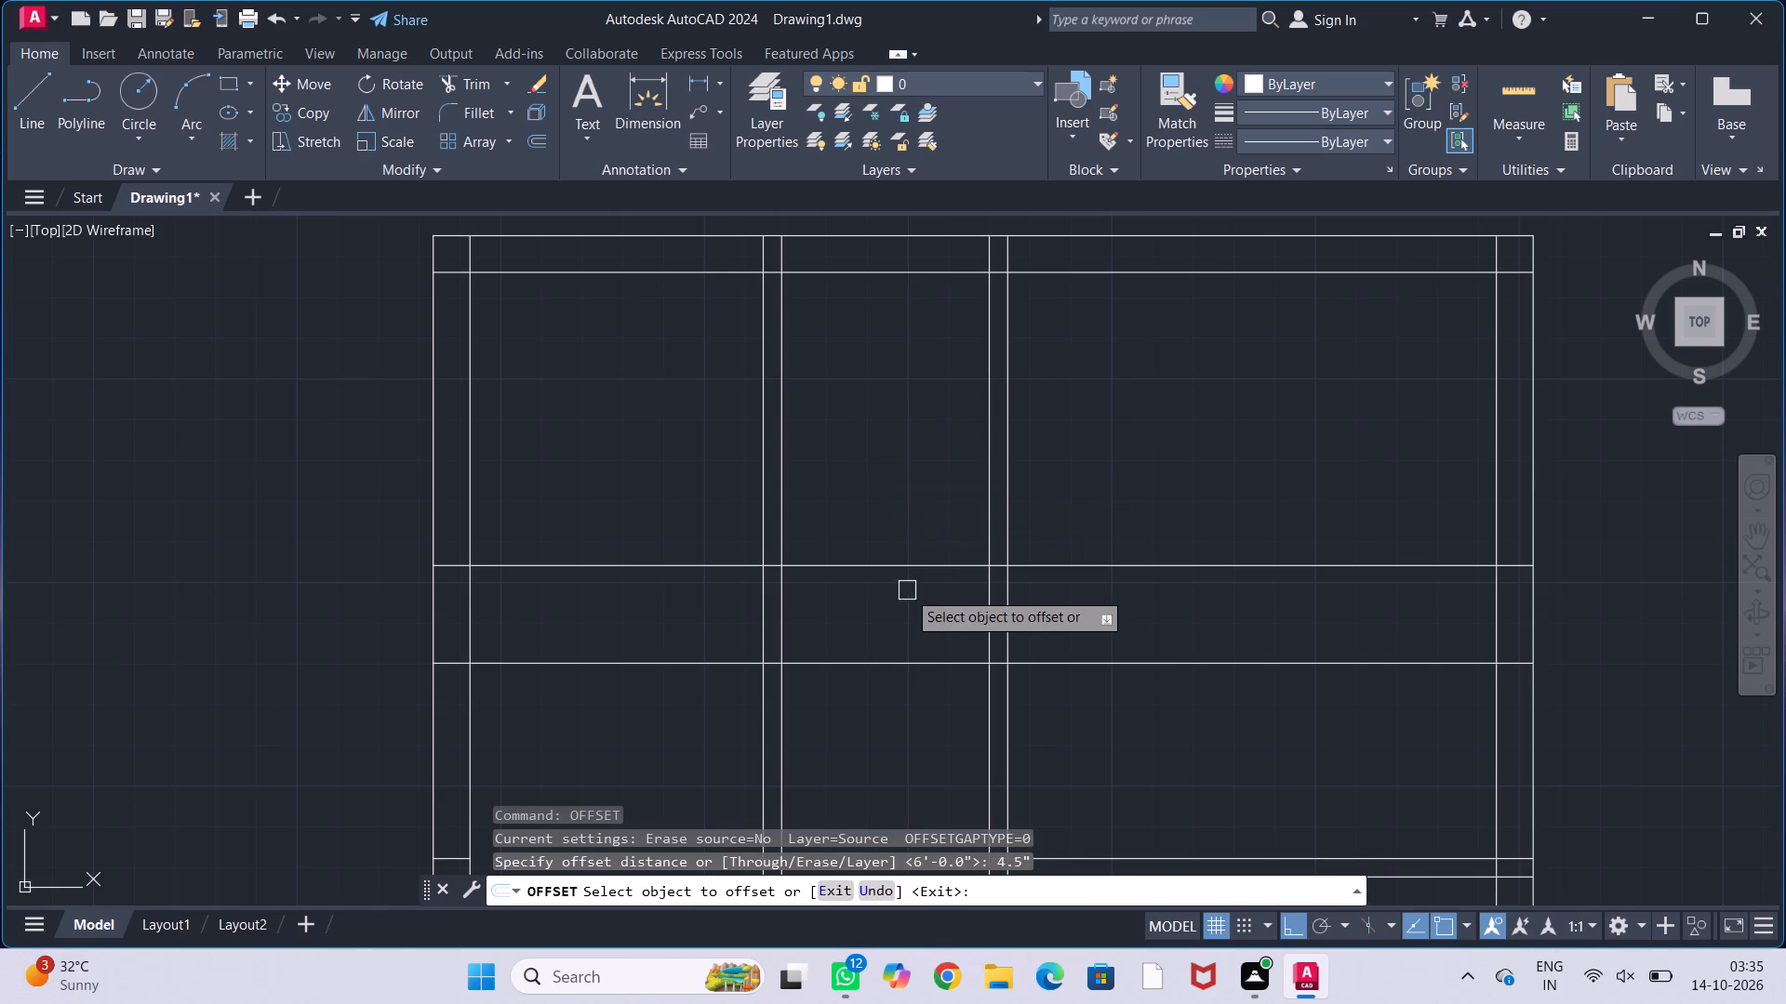
{"action": "left_click", "coordinate": [907, 562]}
{"action": "left_click", "coordinate": [901, 626]}
{"action": "left_click_drag", "start_coordinate": [900, 667], "coordinate": [900, 685]}
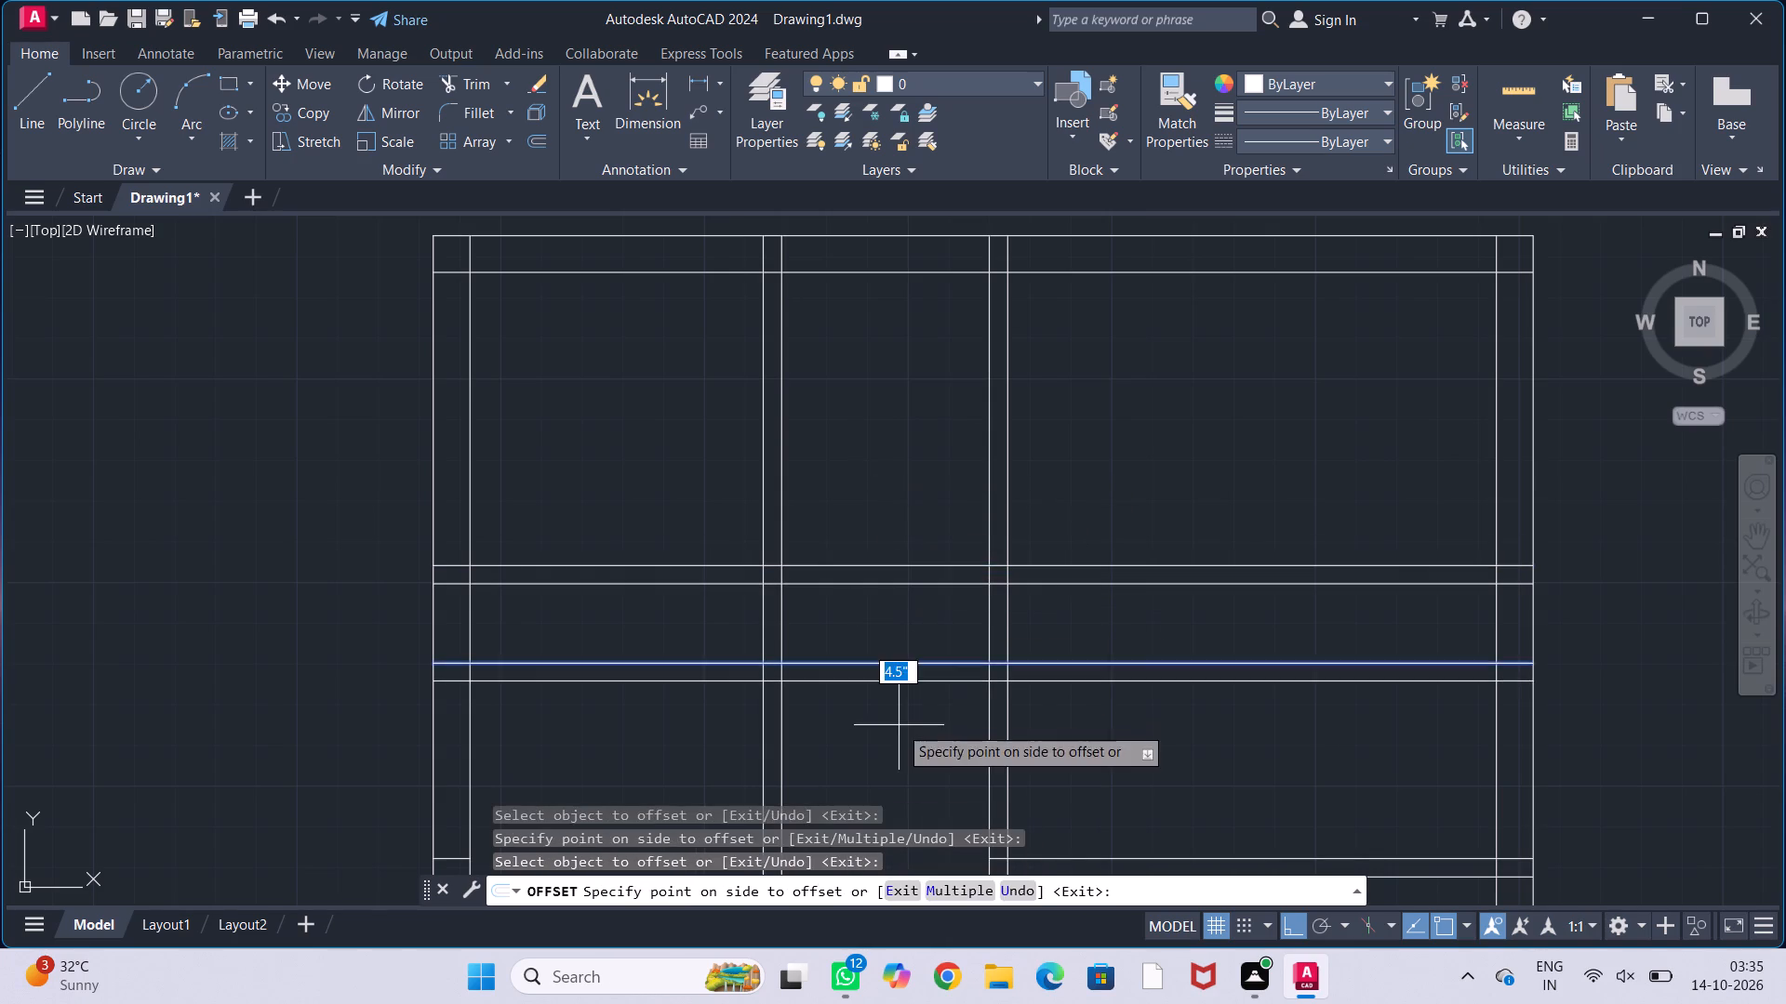
{"action": "left_click", "coordinate": [898, 726]}
{"action": "key", "text": "Escape"}
{"action": "key", "text": "Escape"}
{"action": "key", "text": "Escape"}
{"action": "key", "text": "Escape"}
Trim away both lines of the 6' horizontal partition between the west wall's inner line and the western vertical partition.
{"action": "middle_click_drag", "start_coordinate": [892, 720], "coordinate": [905, 634]}
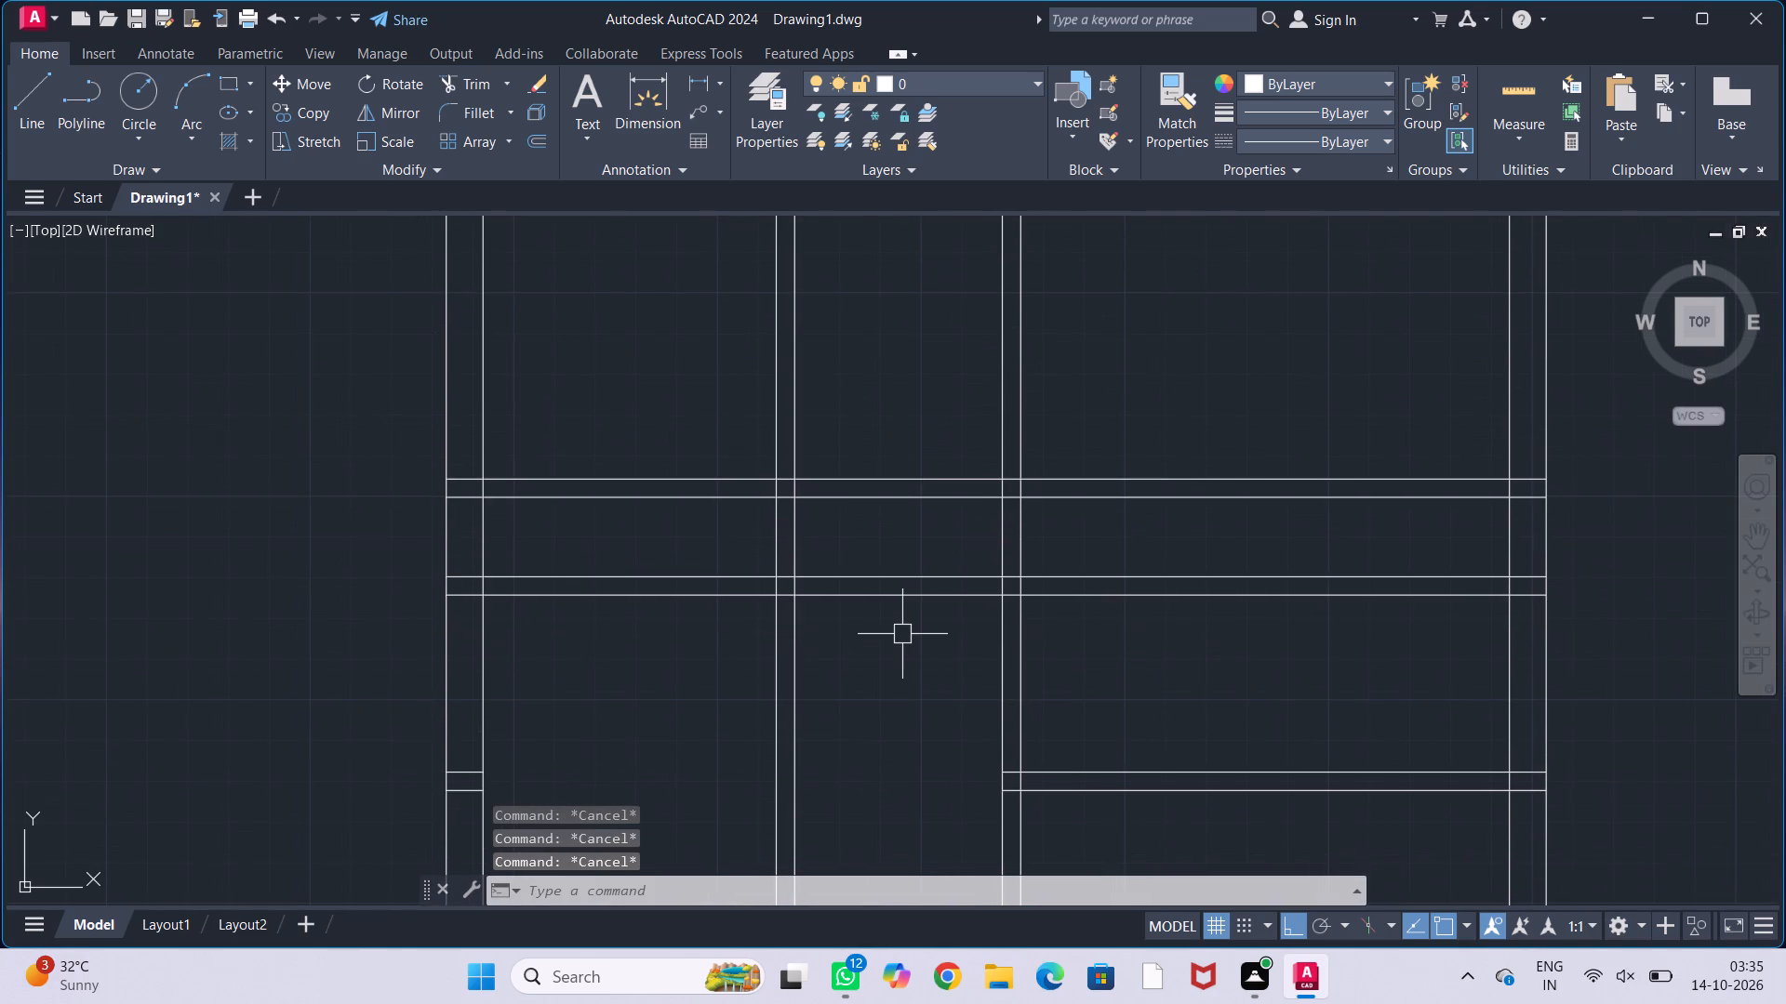
{"action": "type", "text": "tr"}
{"action": "key", "text": "Return"}
{"action": "left_click_drag", "start_coordinate": [663, 427], "coordinate": [687, 531]}
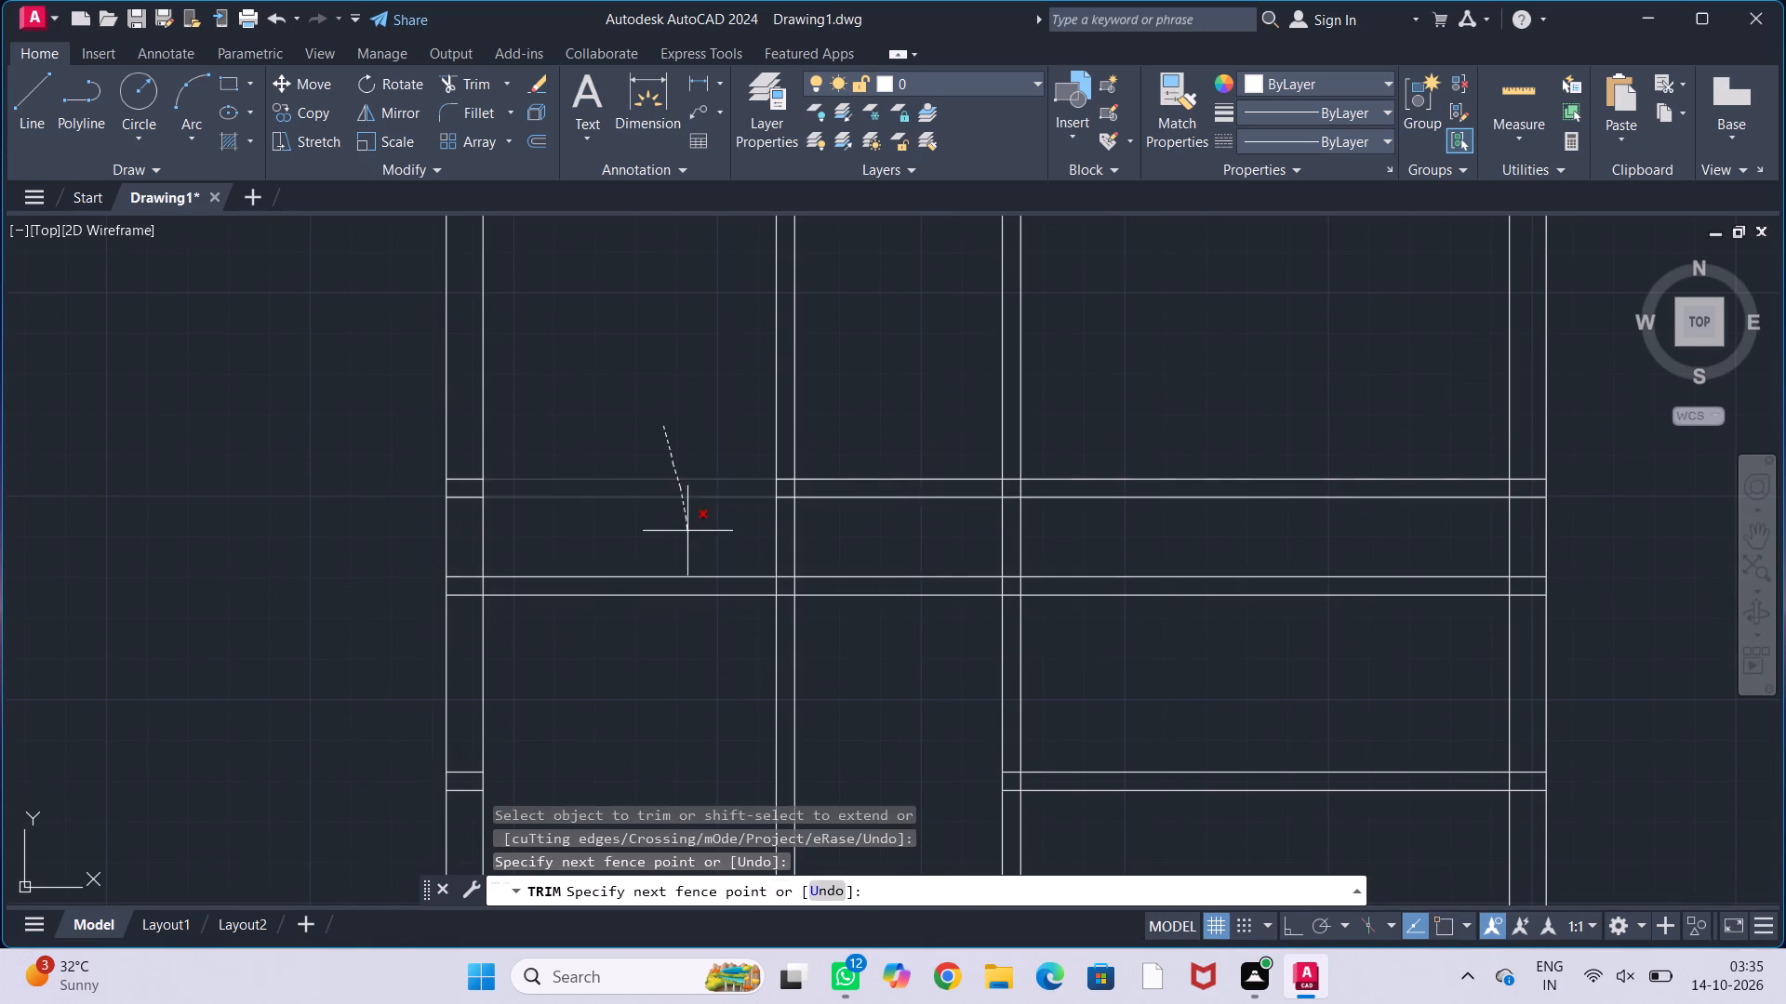
{"action": "left_click_drag", "start_coordinate": [687, 531], "coordinate": [687, 532]}
{"action": "key", "text": "Escape"}
{"action": "key", "text": "Escape"}
{"action": "key", "text": "Escape"}
{"action": "key", "text": "Escape"}
{"action": "key", "text": "Escape"}
Trim away both lines of the 8' horizontal partition between the two vertical partitions.
{"action": "middle_click_drag", "start_coordinate": [682, 484], "coordinate": [700, 495]}
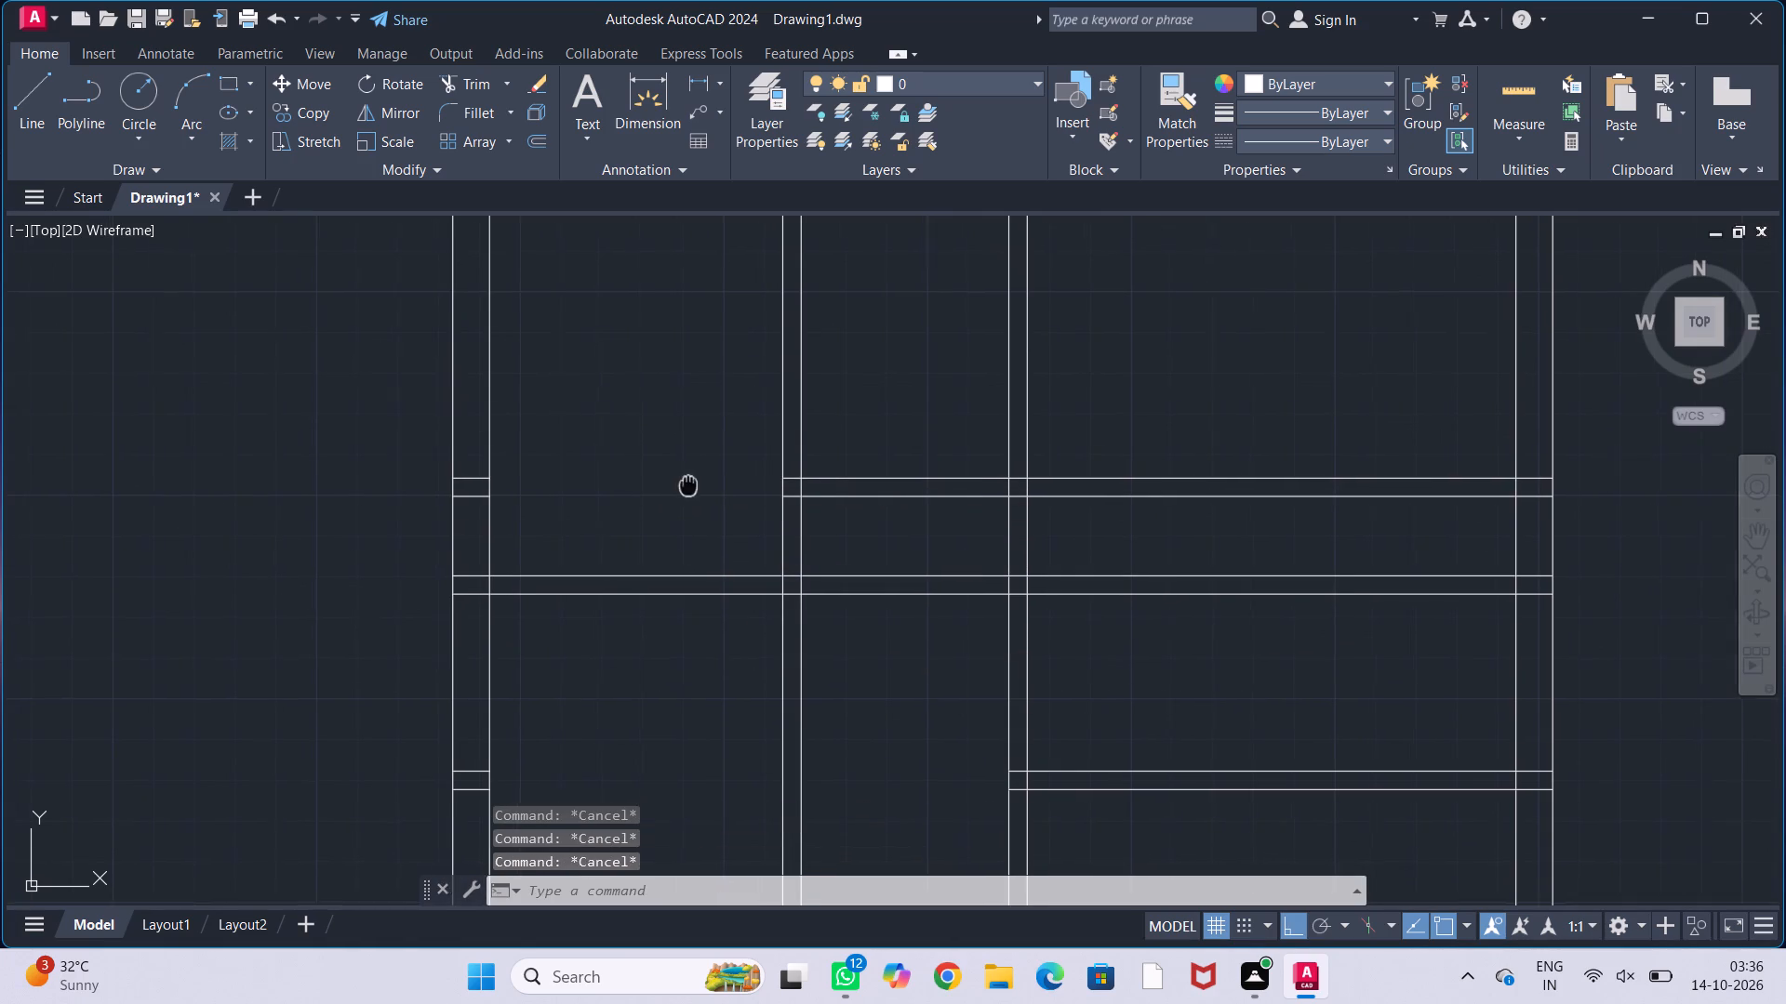
{"action": "middle_click_drag", "start_coordinate": [700, 495], "coordinate": [712, 515]}
{"action": "middle_click_drag", "start_coordinate": [714, 521], "coordinate": [667, 509]}
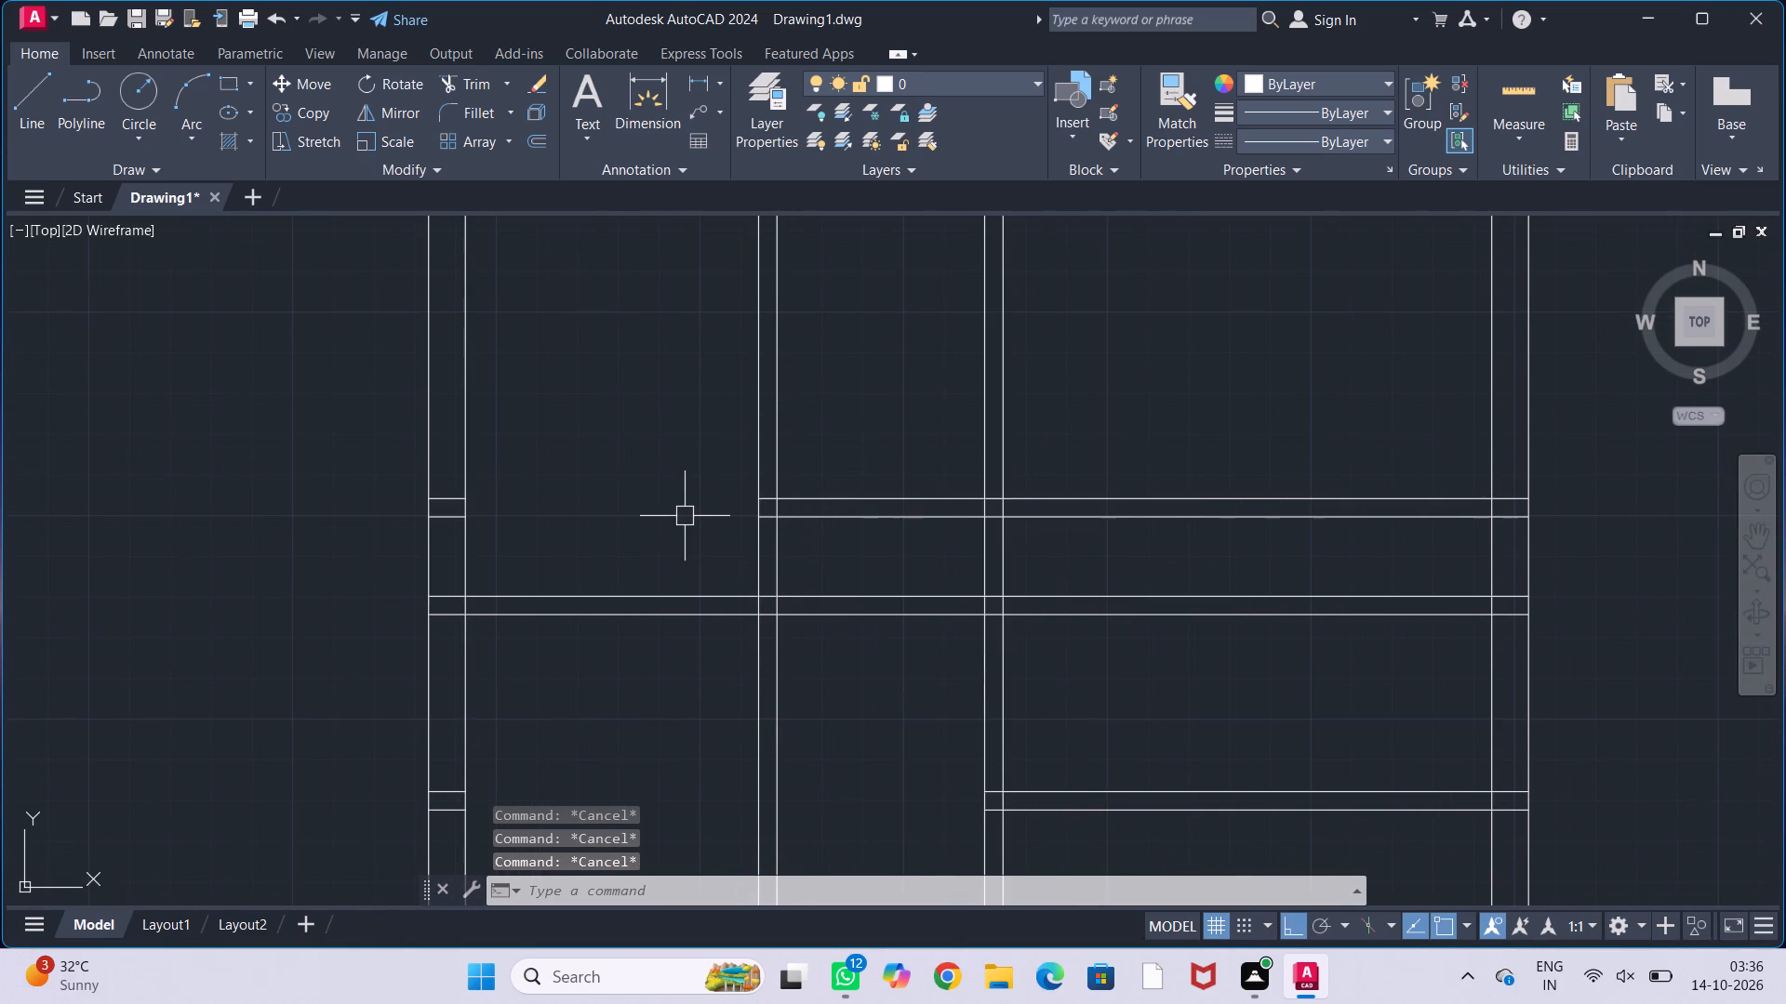
{"action": "type", "text": "tr"}
{"action": "key", "text": "Return"}
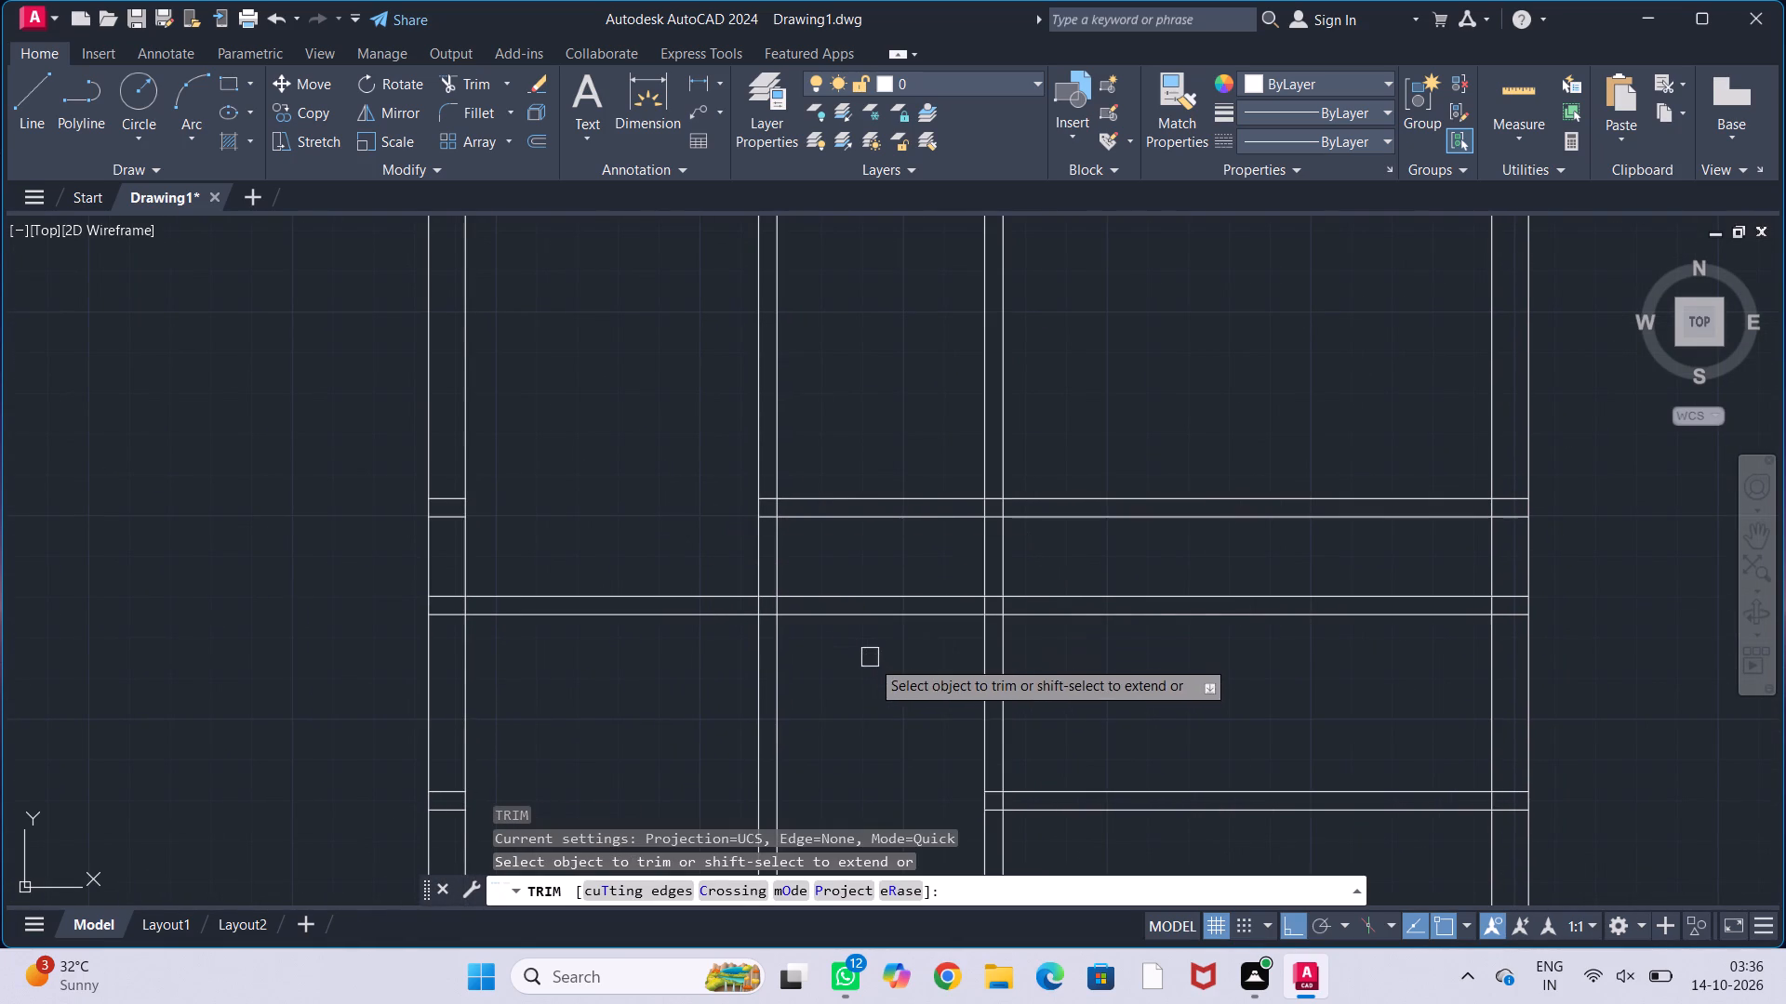
{"action": "left_click_drag", "start_coordinate": [873, 661], "coordinate": [877, 575]}
Trim away the lines of the 6' and 8' horizontal partitions between the eastern vertical partition and the east wall's inner line.
{"action": "middle_click_drag", "start_coordinate": [877, 575], "coordinate": [876, 609]}
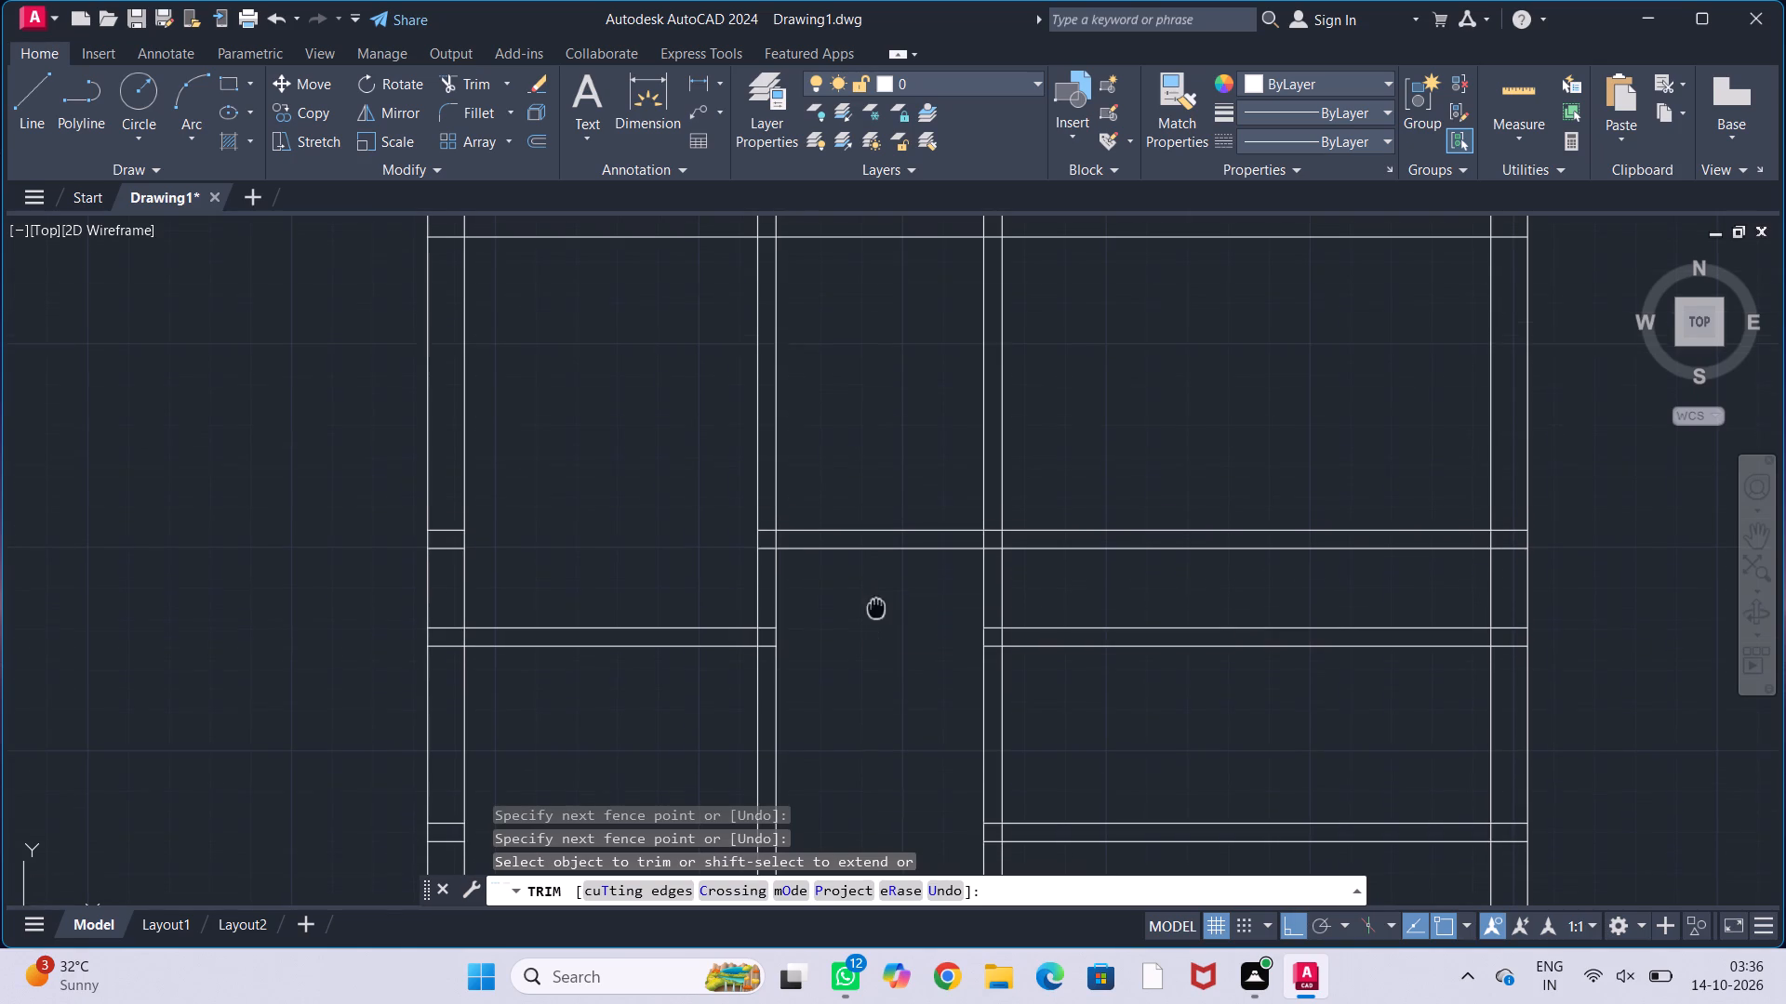
{"action": "left_click_drag", "start_coordinate": [1309, 704], "coordinate": [1270, 456]}
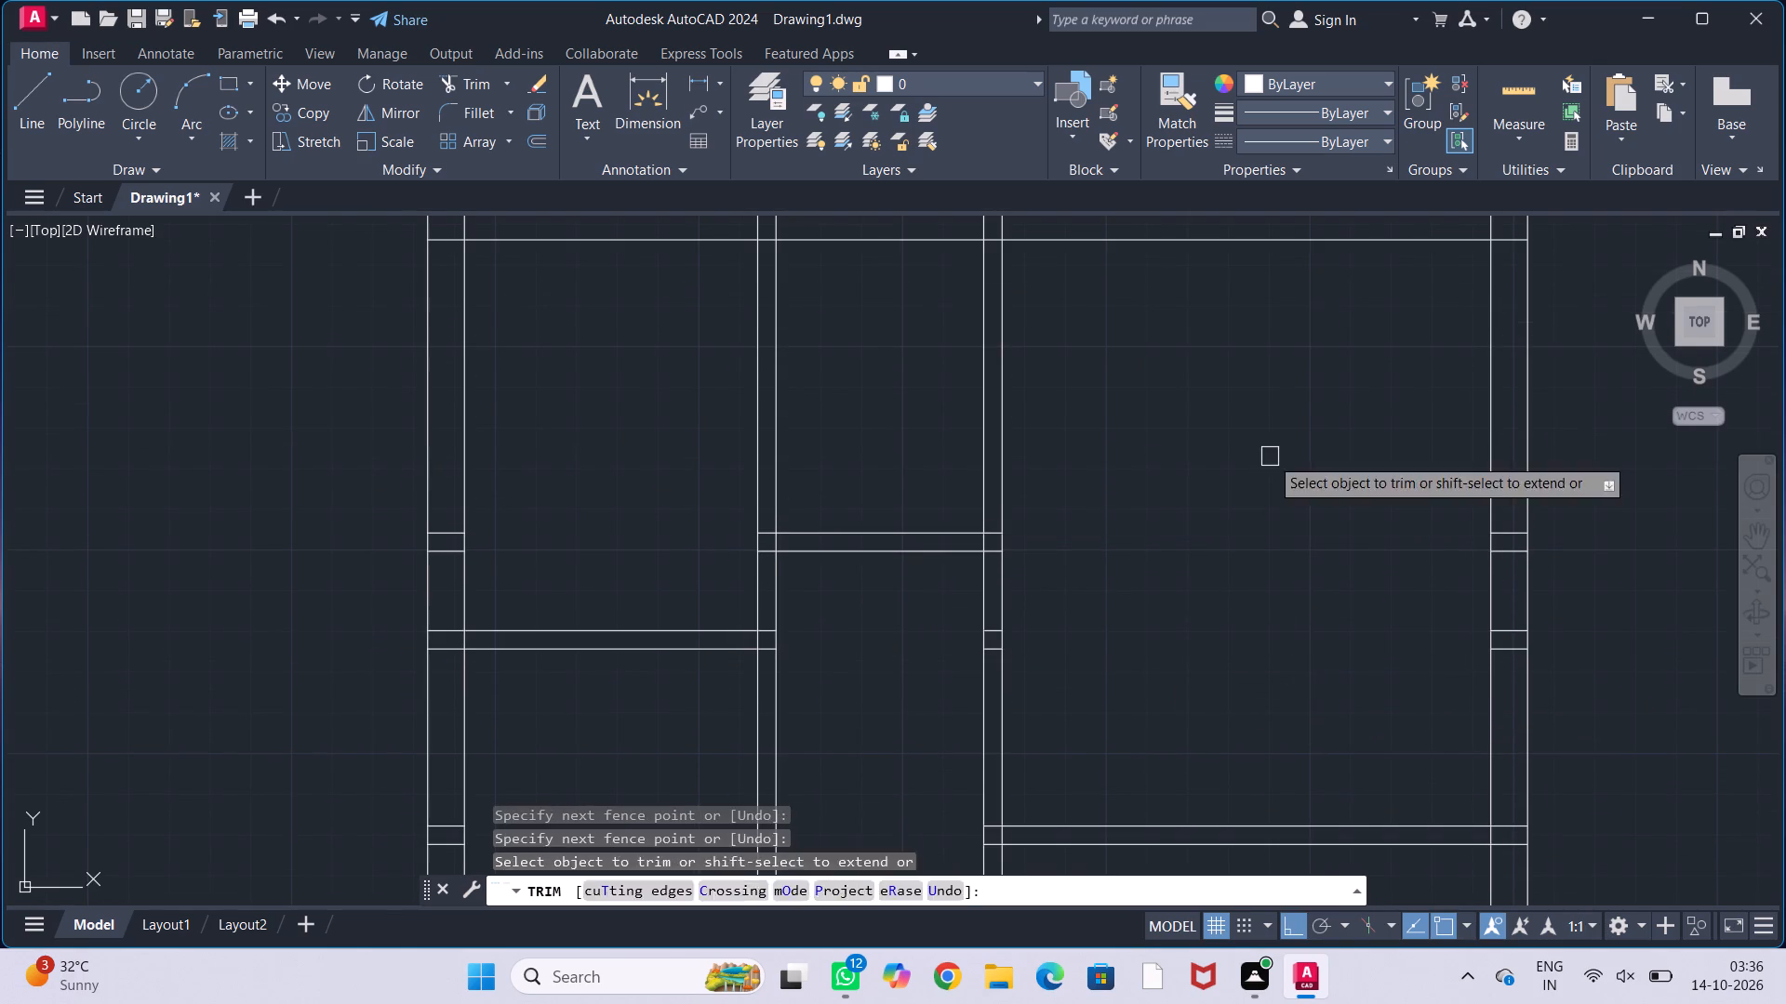
{"action": "key", "text": "Escape"}
{"action": "key", "text": "Escape"}
{"action": "key", "text": "Escape"}
{"action": "key", "text": "Escape"}
{"action": "key", "text": "Escape"}
Trim away both lines of the western vertical partition from the 8' horizontal partition down to the south wall's inner line.
{"action": "middle_click_drag", "start_coordinate": [1199, 517], "coordinate": [1246, 536]}
{"action": "middle_click_drag", "start_coordinate": [1232, 505], "coordinate": [1218, 524]}
{"action": "middle_click_drag", "start_coordinate": [1214, 495], "coordinate": [1180, 419]}
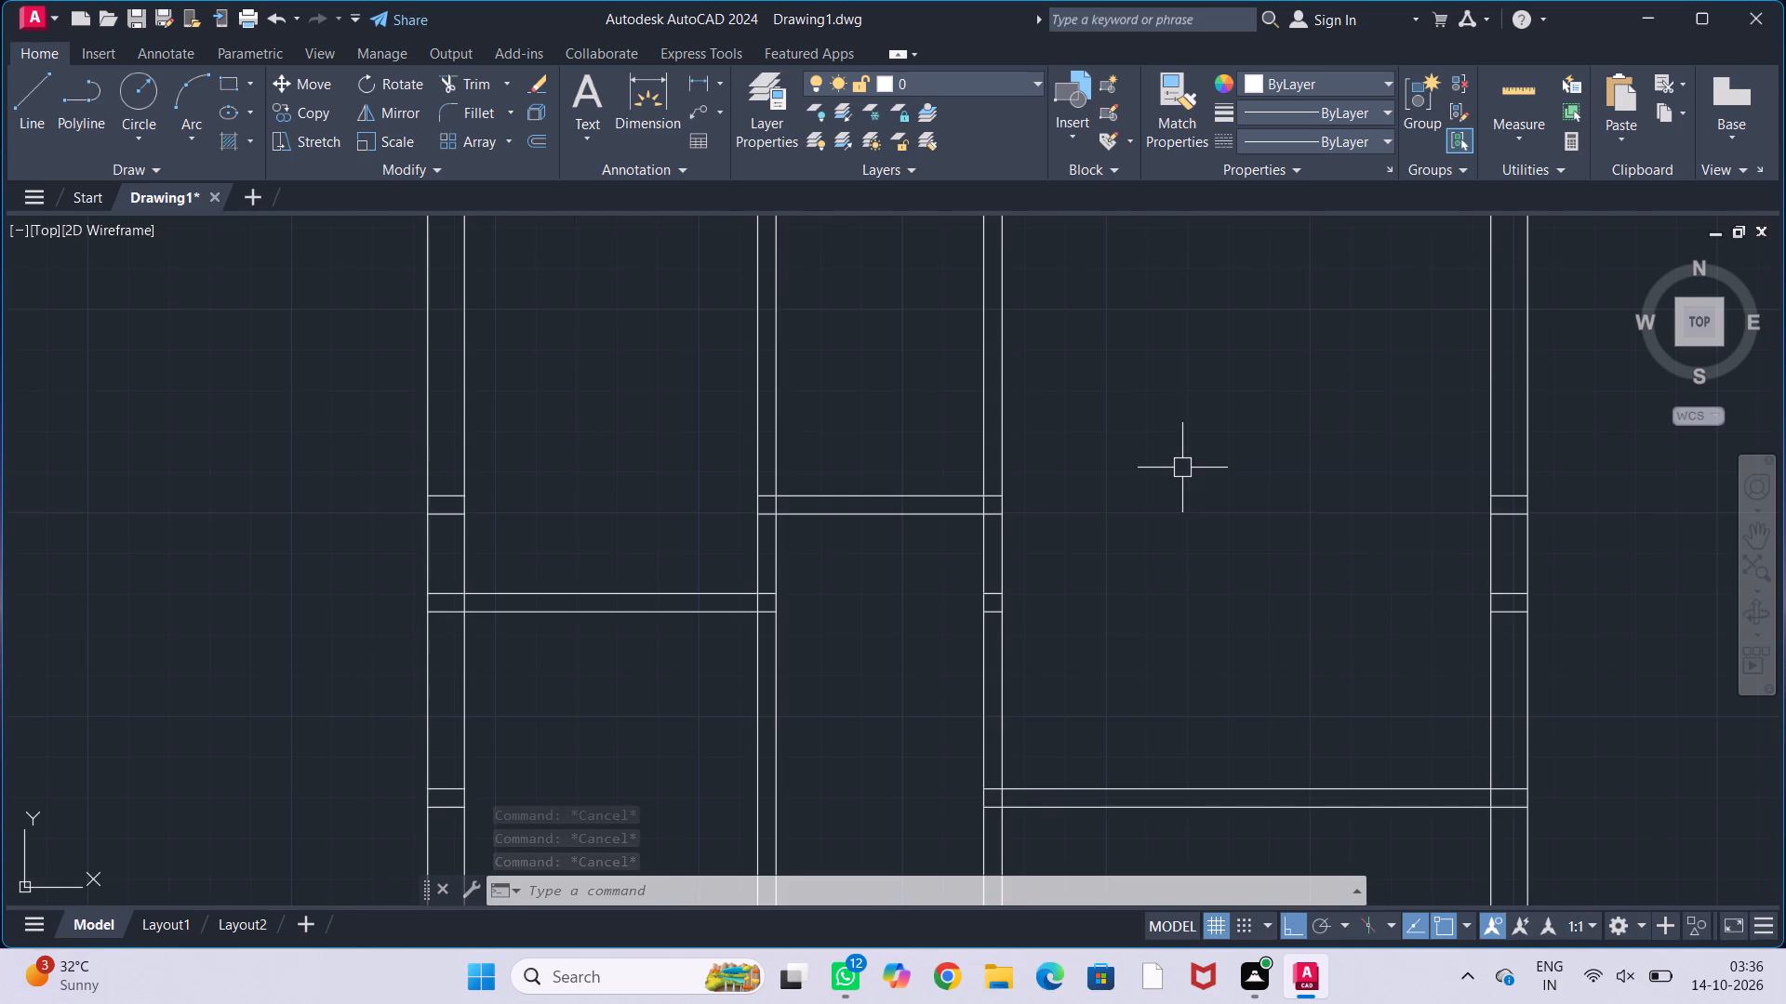
{"action": "scroll", "coordinate": [1182, 468], "scroll_direction": "down", "scroll_amount": 2}
{"action": "middle_click_drag", "start_coordinate": [1194, 514], "coordinate": [1113, 376]}
{"action": "middle_click_drag", "start_coordinate": [1113, 543], "coordinate": [1091, 493]}
{"action": "middle_click_drag", "start_coordinate": [1087, 528], "coordinate": [1114, 499]}
{"action": "type", "text": "tr"}
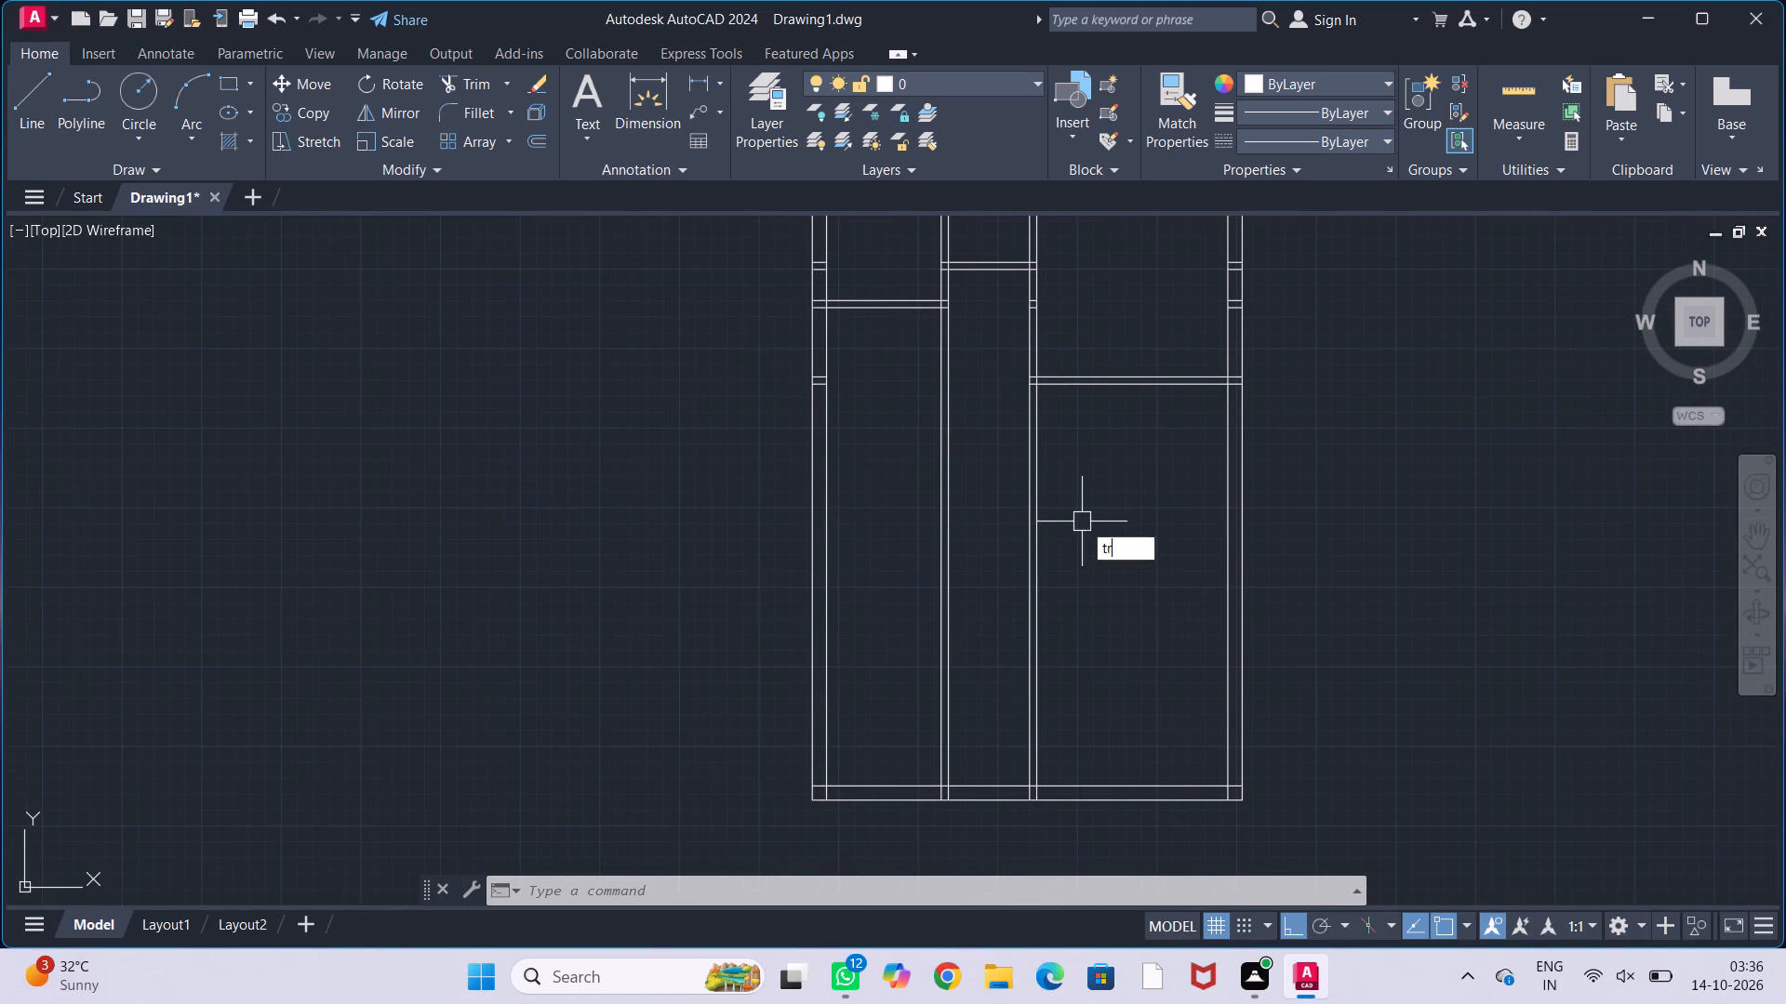
{"action": "key", "text": "Return"}
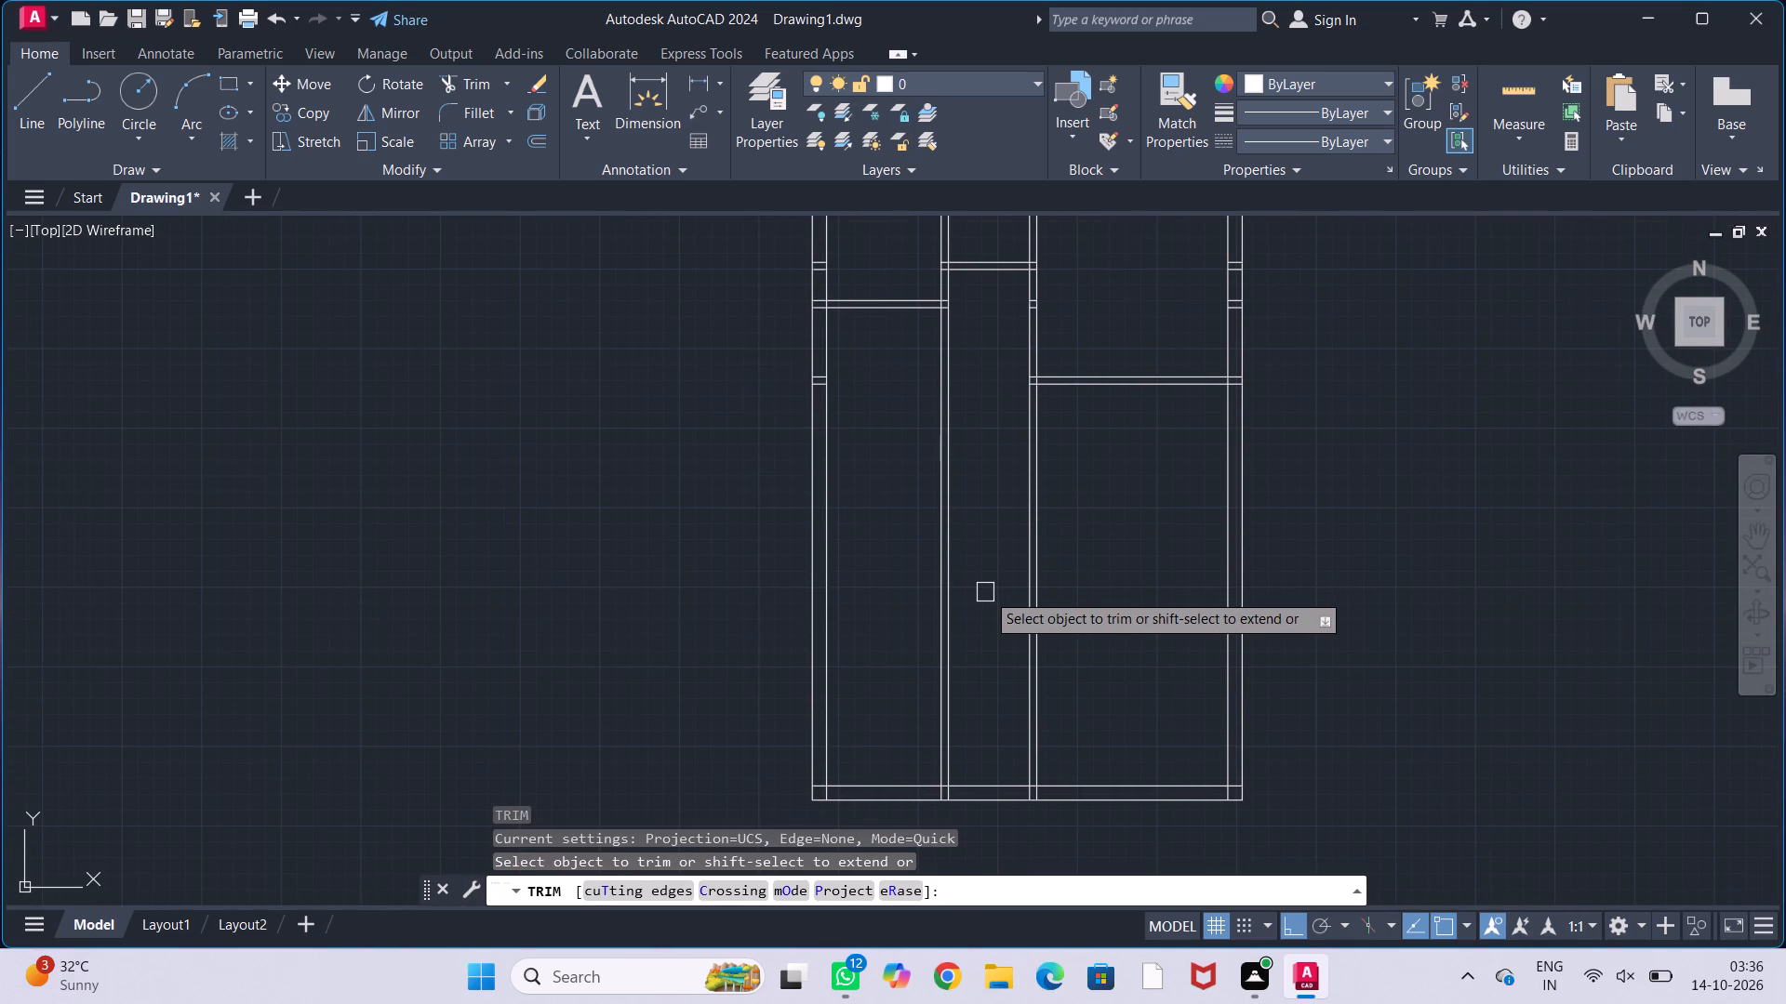
{"action": "left_click_drag", "start_coordinate": [986, 592], "coordinate": [918, 588]}
{"action": "key", "text": "Escape"}
{"action": "key", "text": "Escape"}
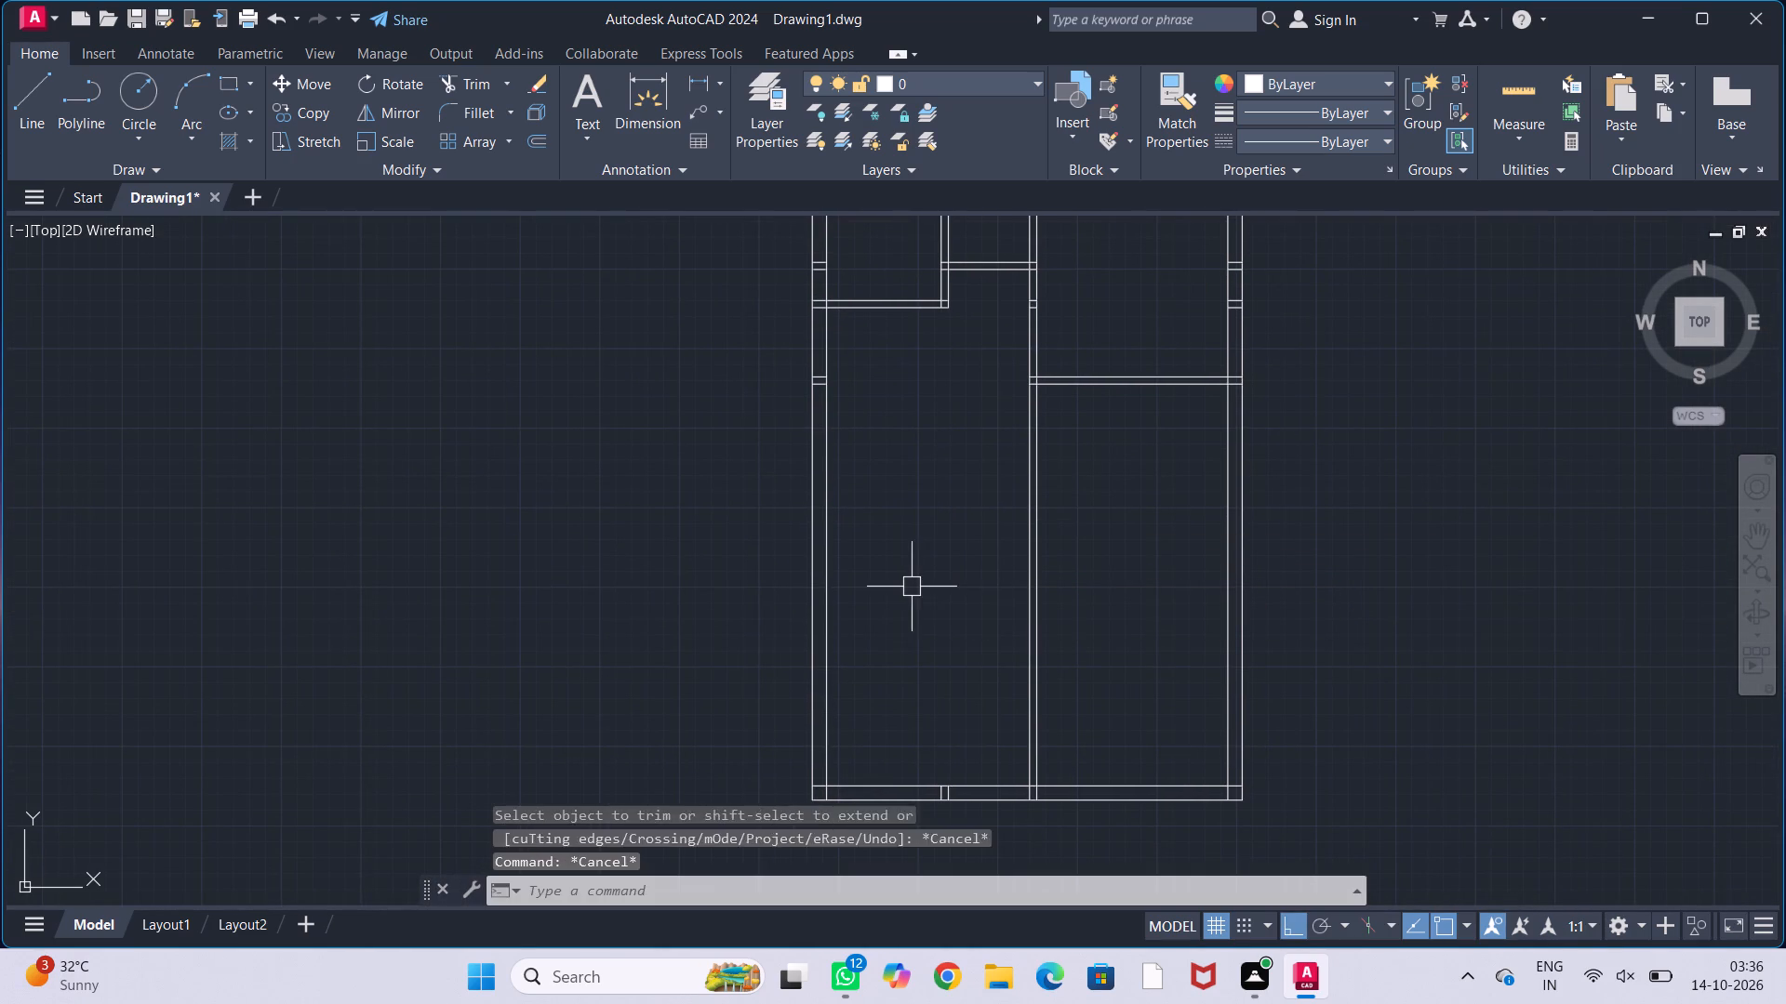
{"action": "key", "text": "Escape"}
{"action": "key", "text": "Escape"}
Examine the partition layout in the middle and lower part of the floor plan.
{"action": "middle_click_drag", "start_coordinate": [940, 567], "coordinate": [841, 613]}
{"action": "middle_click_drag", "start_coordinate": [1033, 534], "coordinate": [1011, 553]}
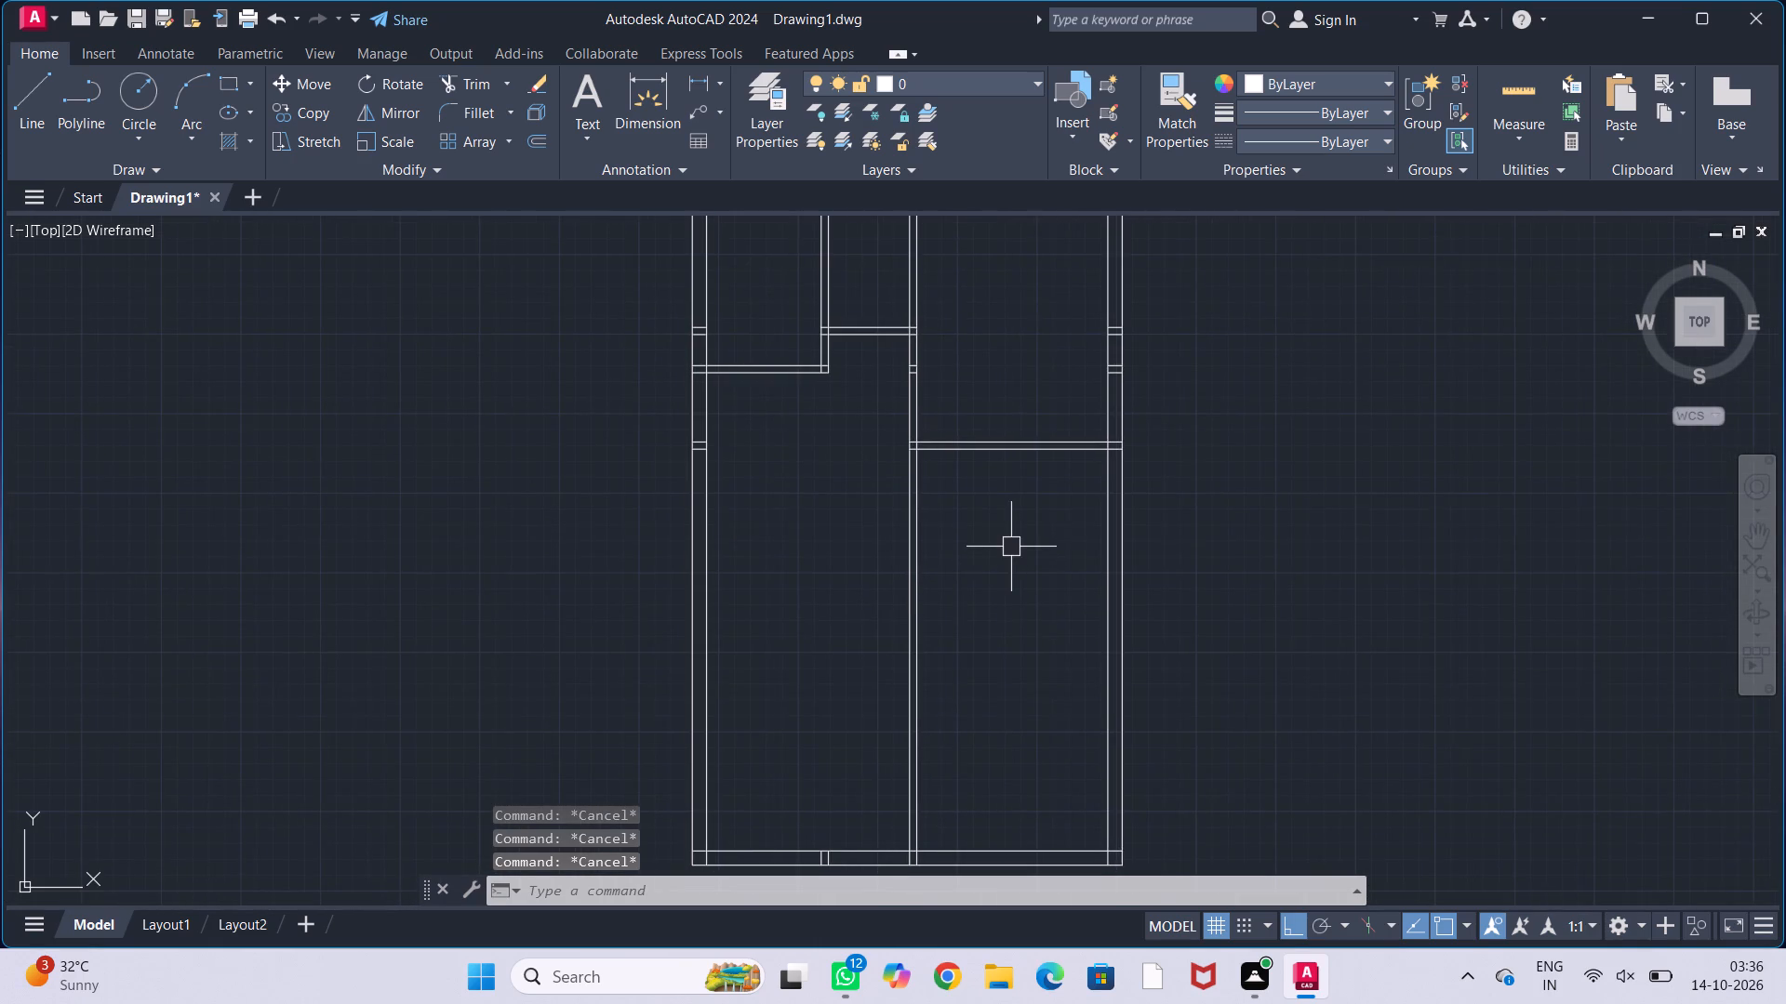
{"action": "scroll", "coordinate": [1016, 544], "scroll_direction": "up", "scroll_amount": 1}
{"action": "middle_click", "coordinate": [1016, 544]}
{"action": "middle_click_drag", "start_coordinate": [1017, 542], "coordinate": [973, 510]}
{"action": "scroll", "coordinate": [980, 509], "scroll_direction": "up", "scroll_amount": 1}
{"action": "middle_click_drag", "start_coordinate": [980, 509], "coordinate": [997, 533]}
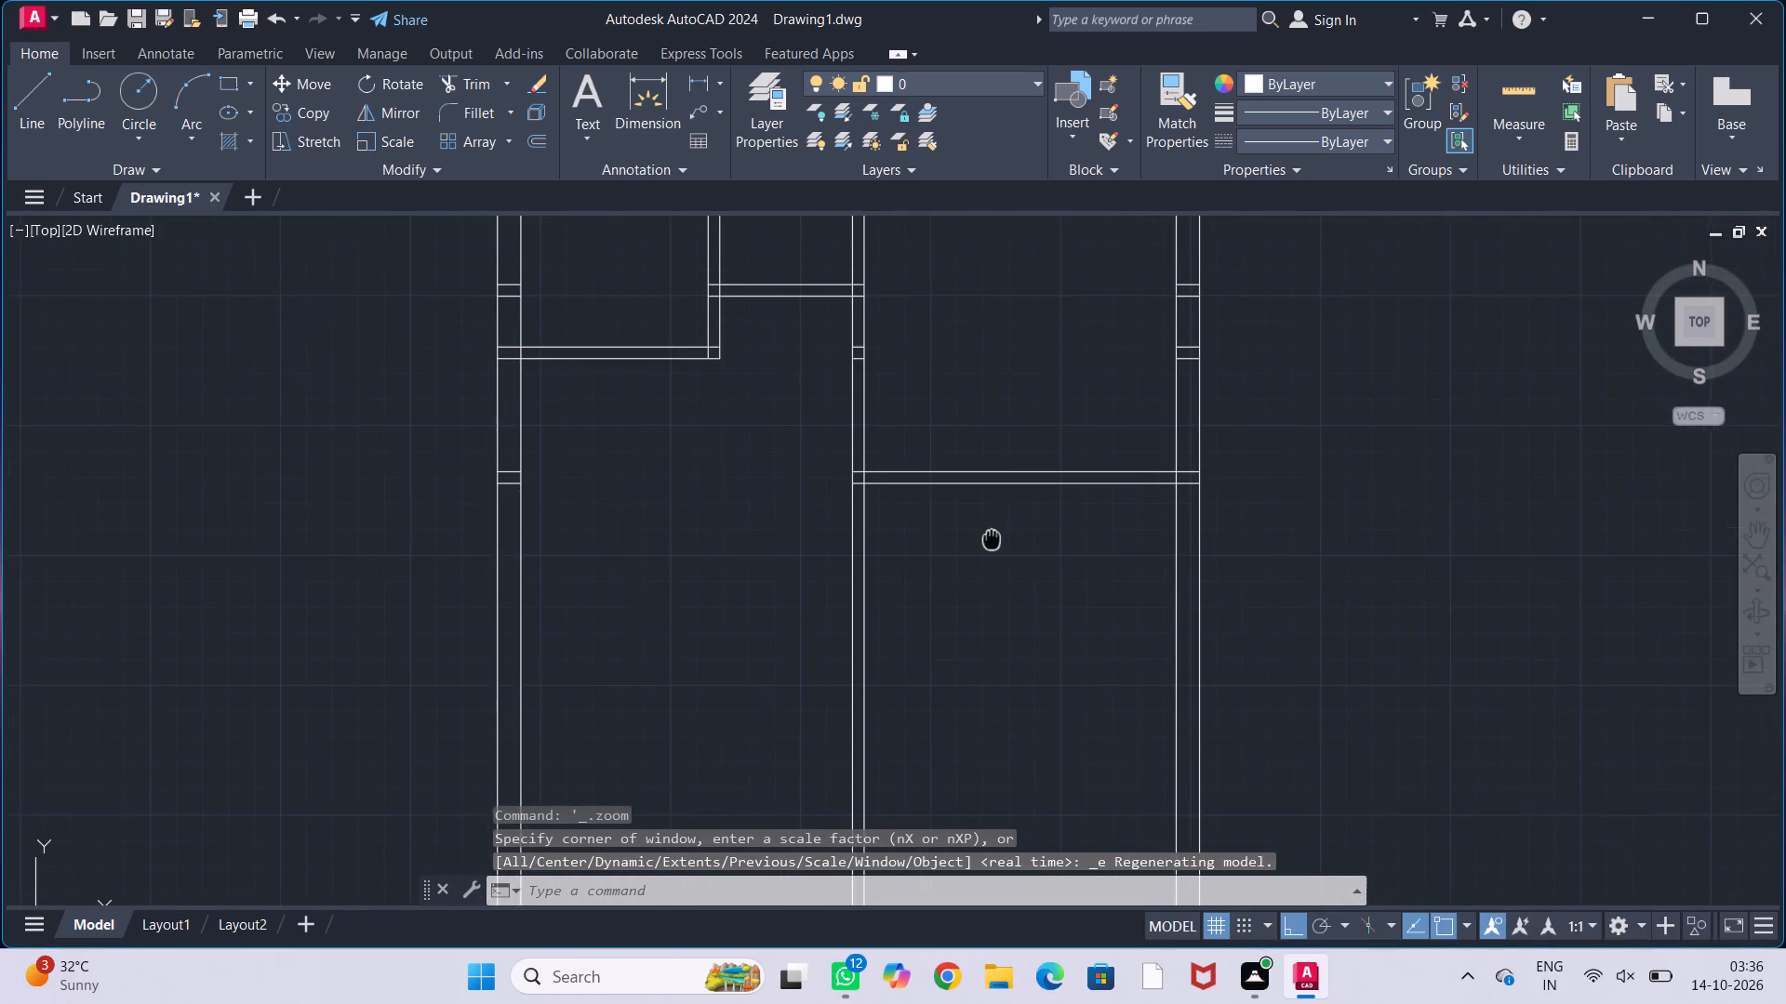
{"action": "middle_click_drag", "start_coordinate": [997, 533], "coordinate": [1036, 505]}
{"action": "middle_click_drag", "start_coordinate": [1035, 539], "coordinate": [1042, 512]}
{"action": "middle_click_drag", "start_coordinate": [1068, 557], "coordinate": [1070, 513]}
{"action": "middle_click_drag", "start_coordinate": [1077, 523], "coordinate": [1077, 519]}
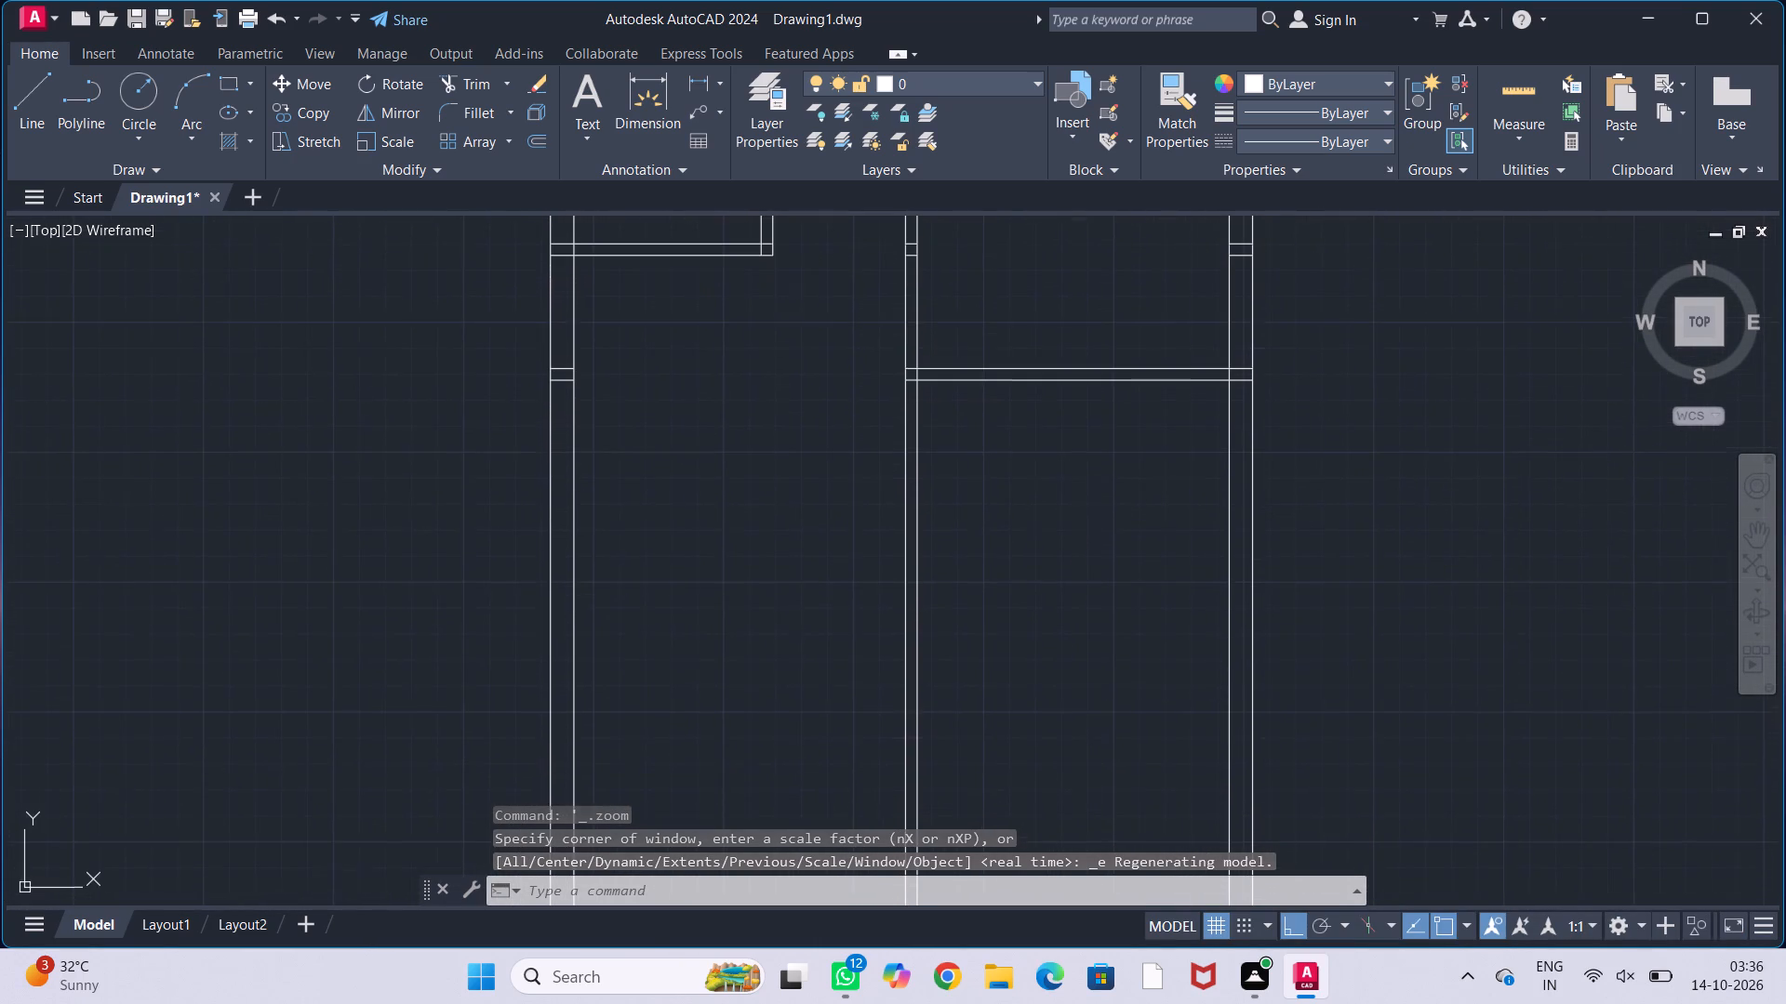
{"action": "middle_click_drag", "start_coordinate": [1077, 519], "coordinate": [1074, 492]}
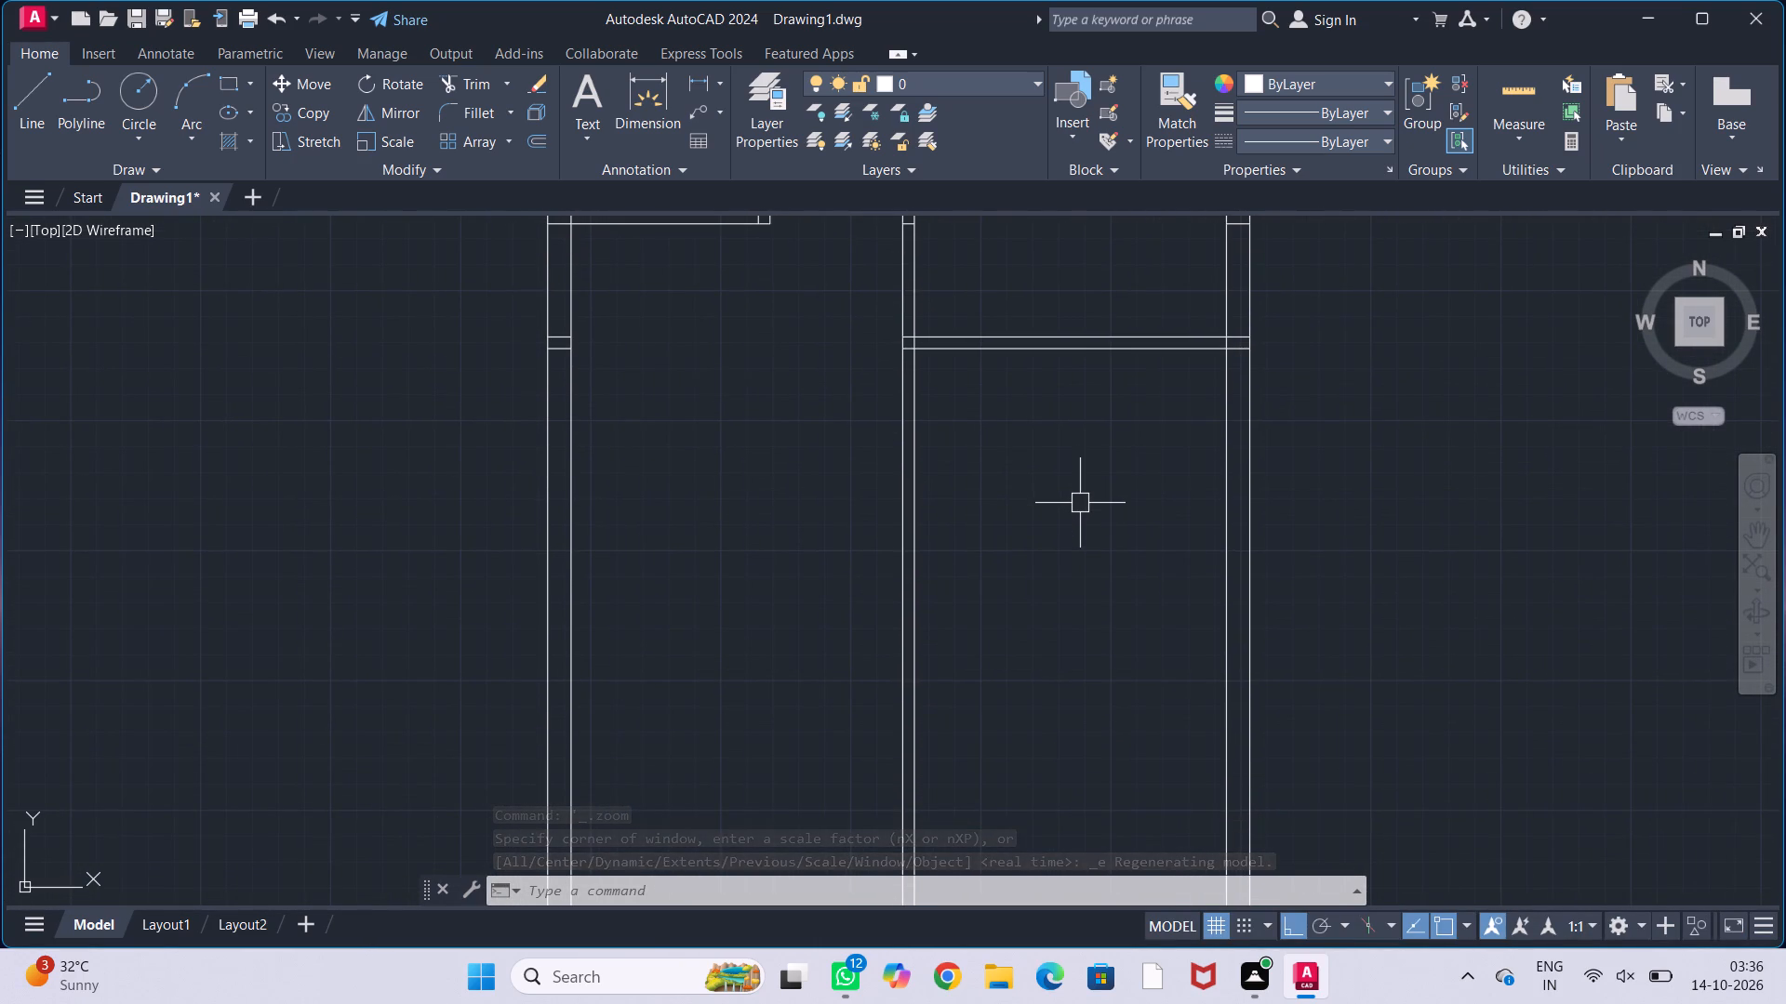
Offset the south line of the eastern room's horizontal partition 6' southward.
{"action": "key", "text": "o"}
{"action": "type", "text": "ff"}
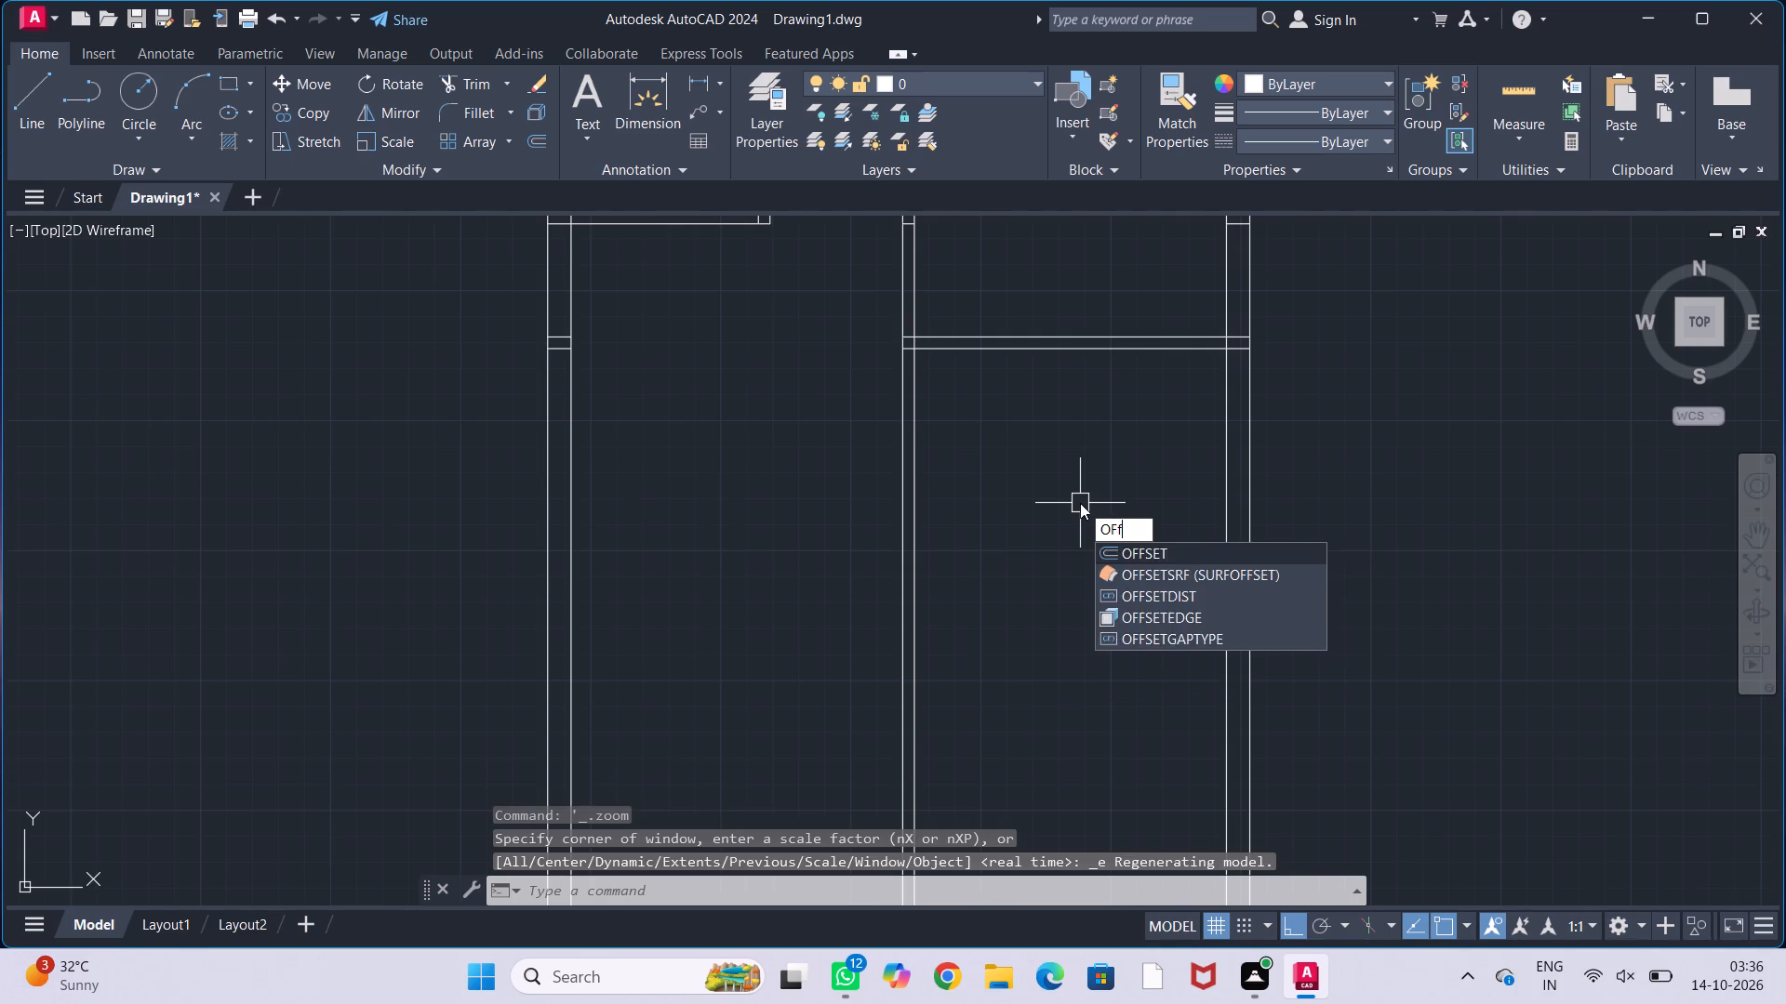
{"action": "key", "text": "Return"}
{"action": "type", "text": "6'"}
{"action": "key", "text": "Return"}
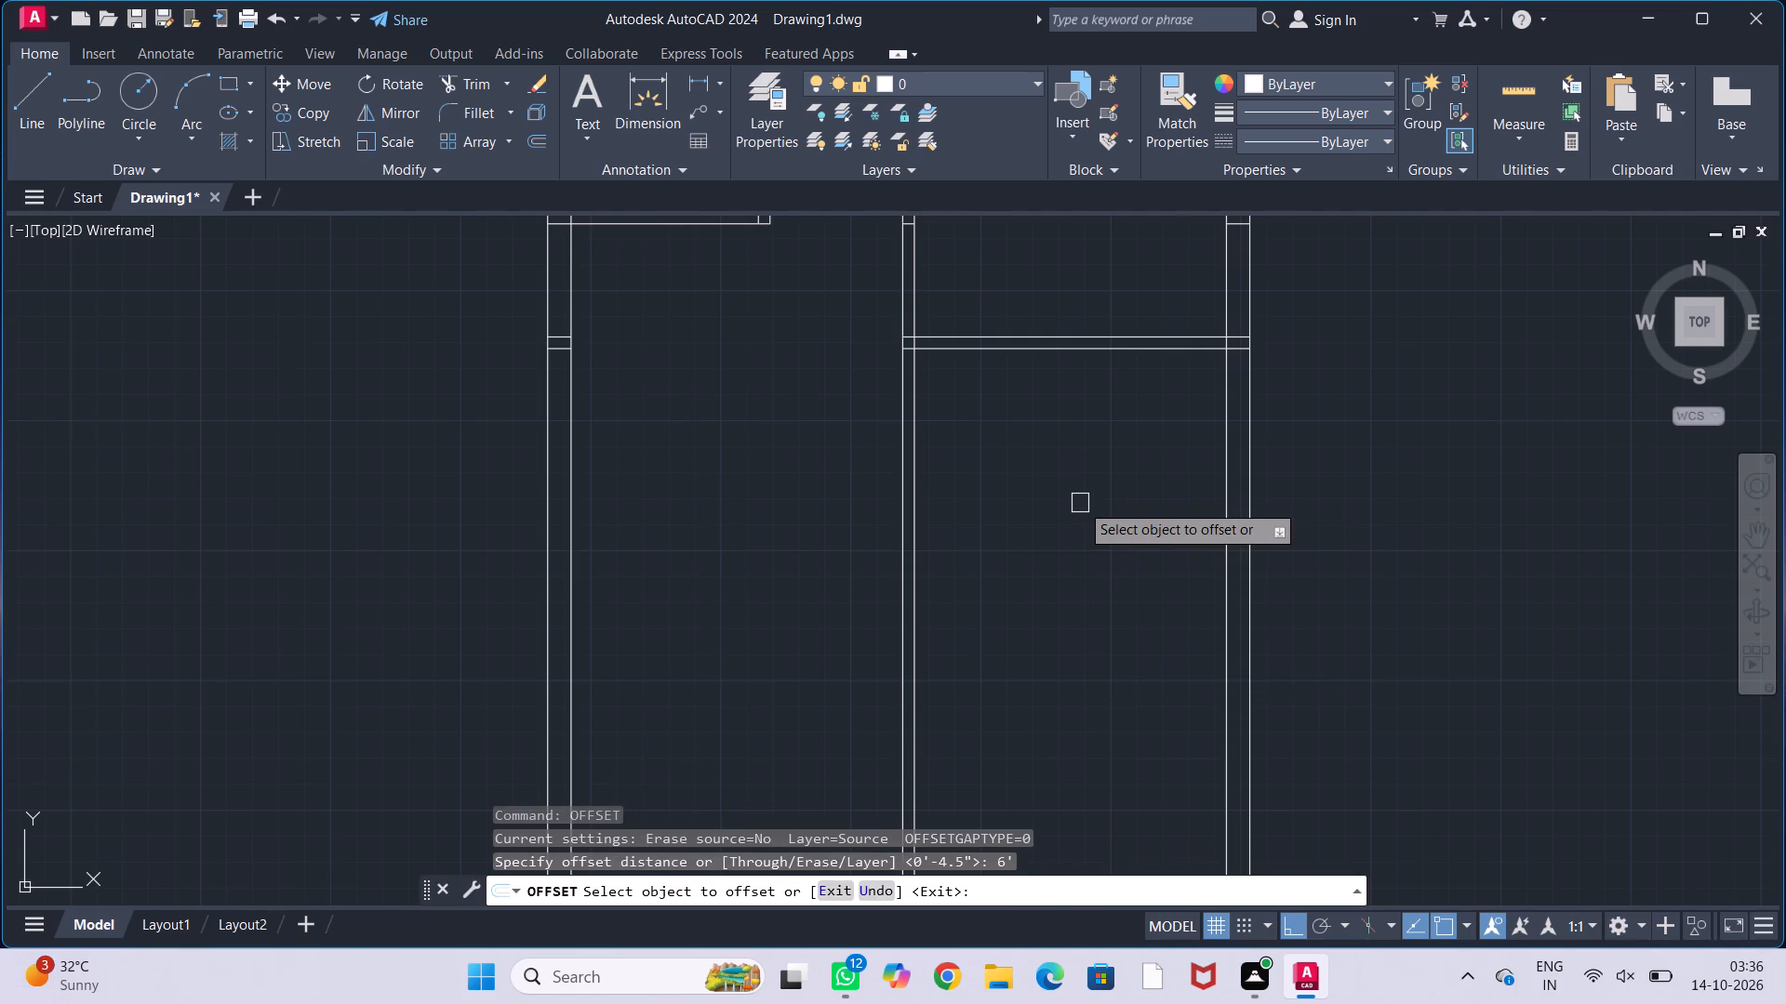
{"action": "left_click", "coordinate": [1129, 348]}
{"action": "left_click", "coordinate": [1128, 489]}
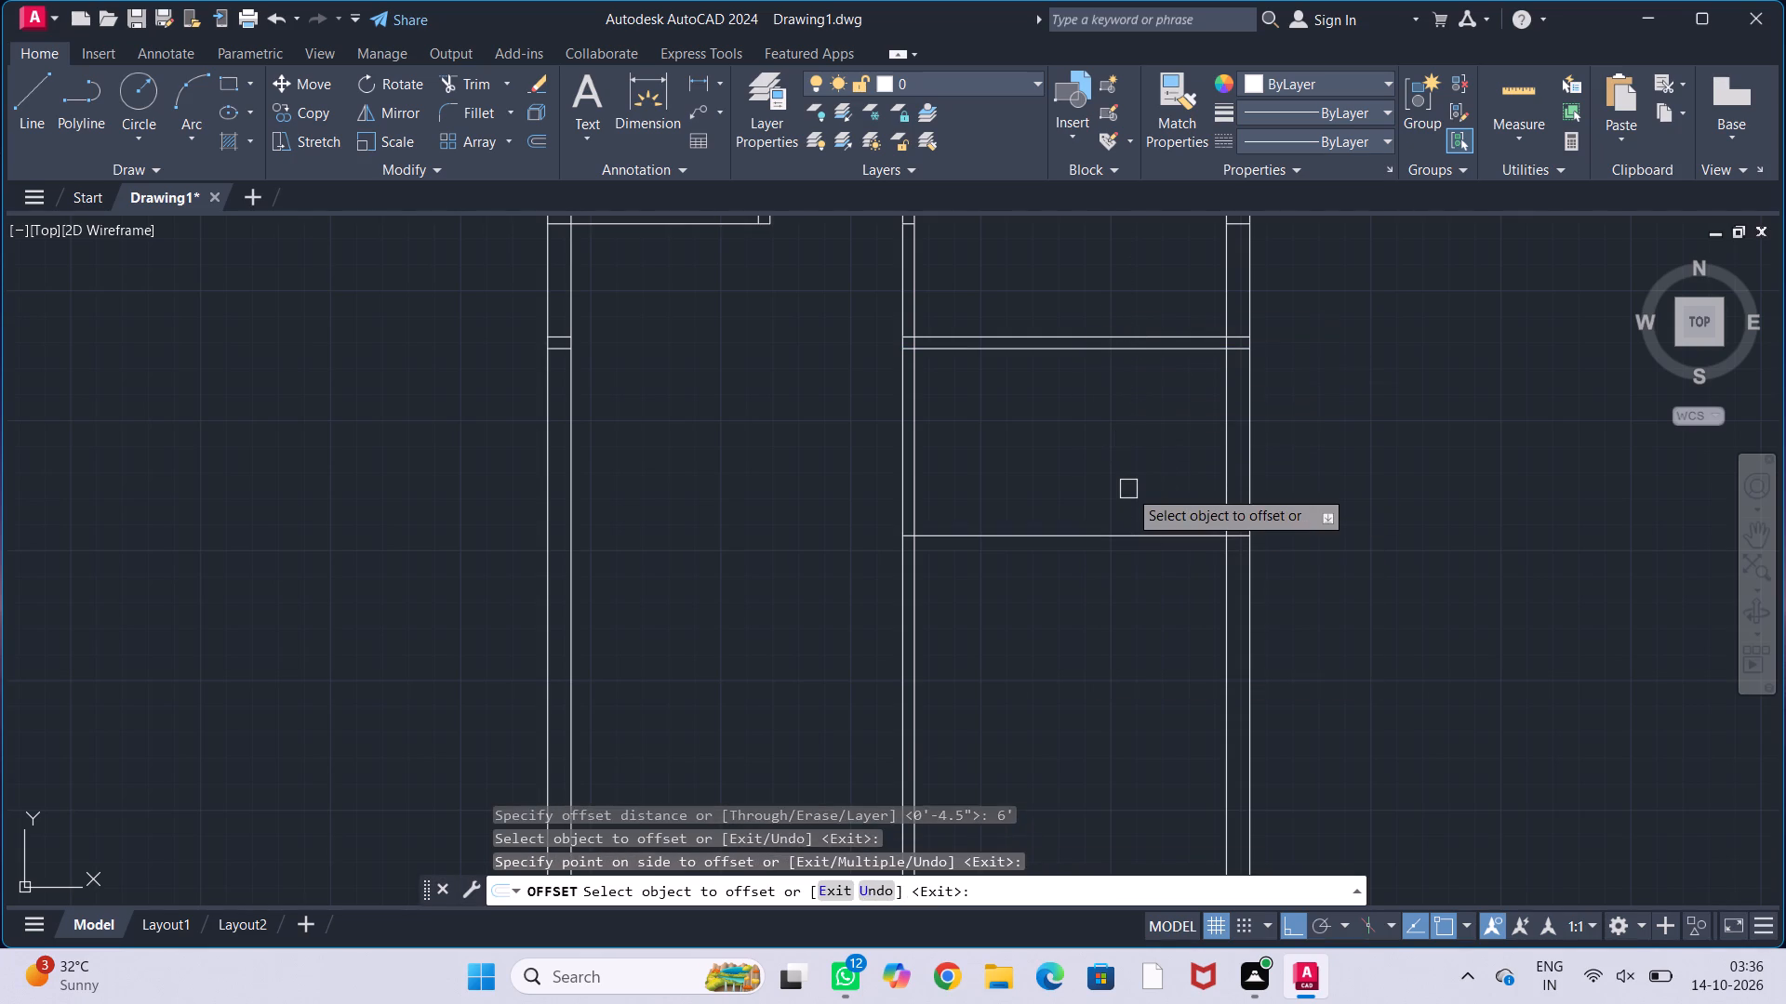
{"action": "key", "text": "Escape"}
{"action": "key", "text": "Escape"}
{"action": "key", "text": "Escape"}
{"action": "key", "text": "Escape"}
Offset the new horizontal line in the eastern part 4.5" southward to give that partition its thickness.
{"action": "type", "text": "off"}
{"action": "key", "text": "Return"}
{"action": "type", "text": "4.5\""}
{"action": "key", "text": "Return"}
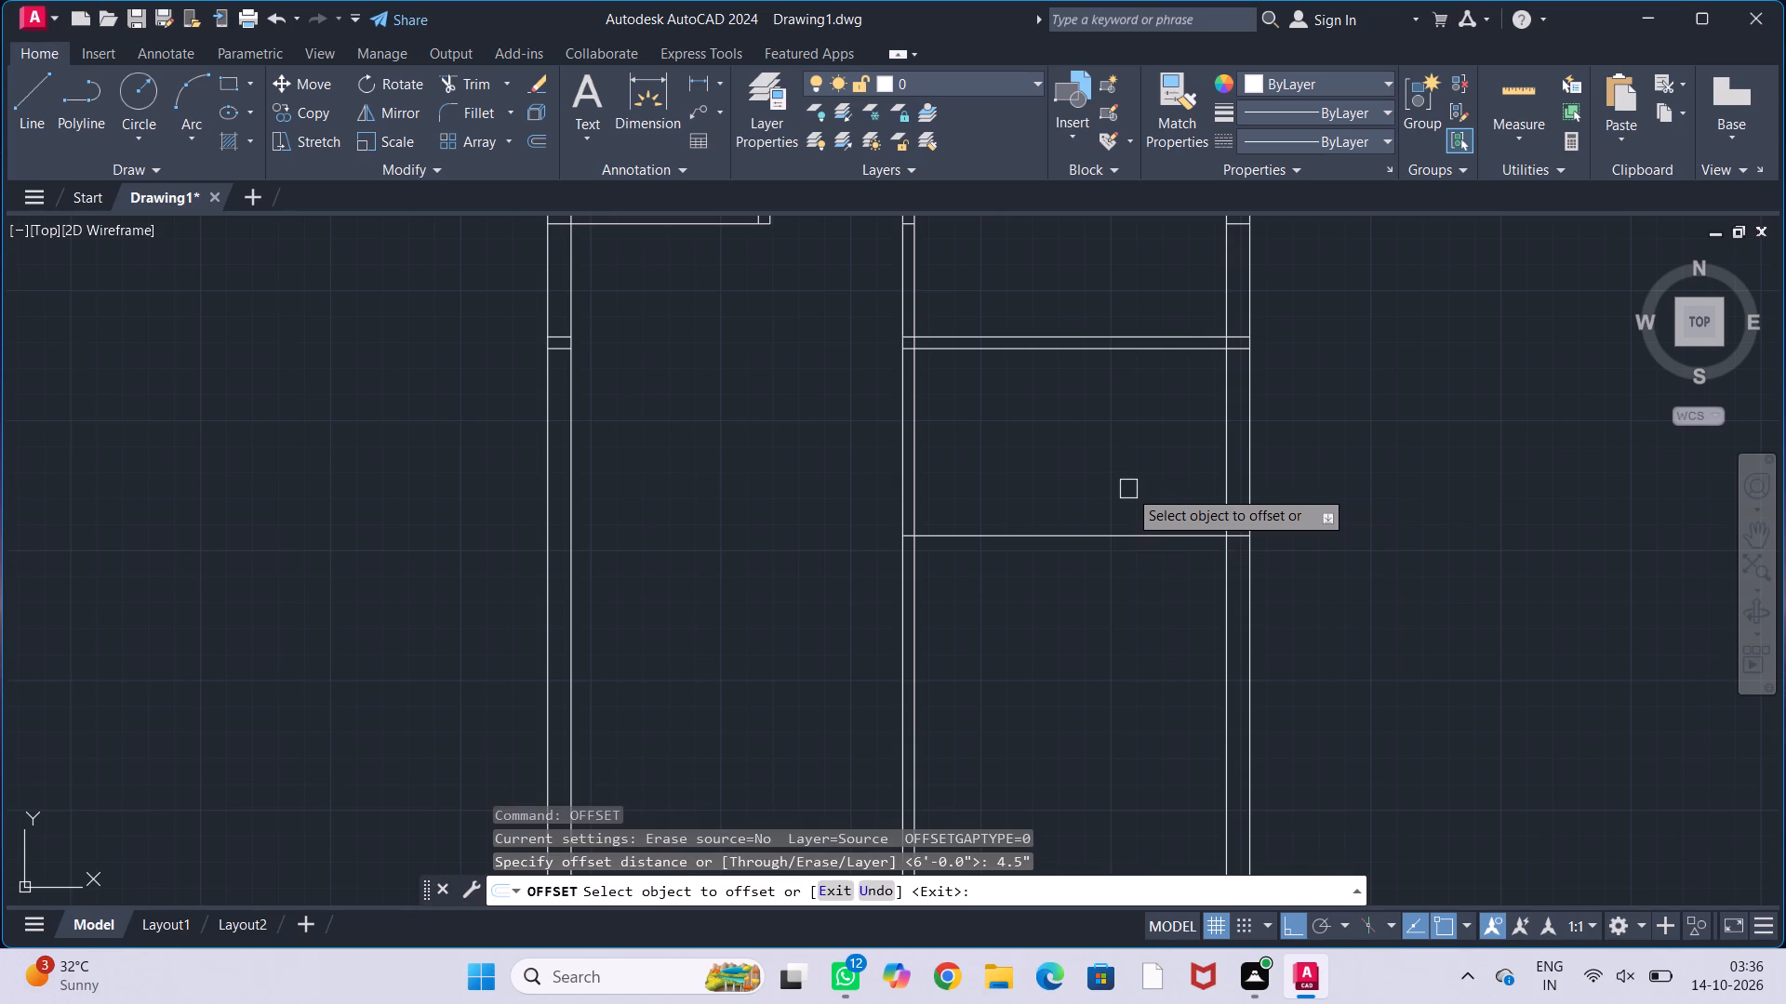
{"action": "left_click", "coordinate": [1148, 536]}
{"action": "left_click", "coordinate": [1152, 635]}
{"action": "key", "text": "Escape"}
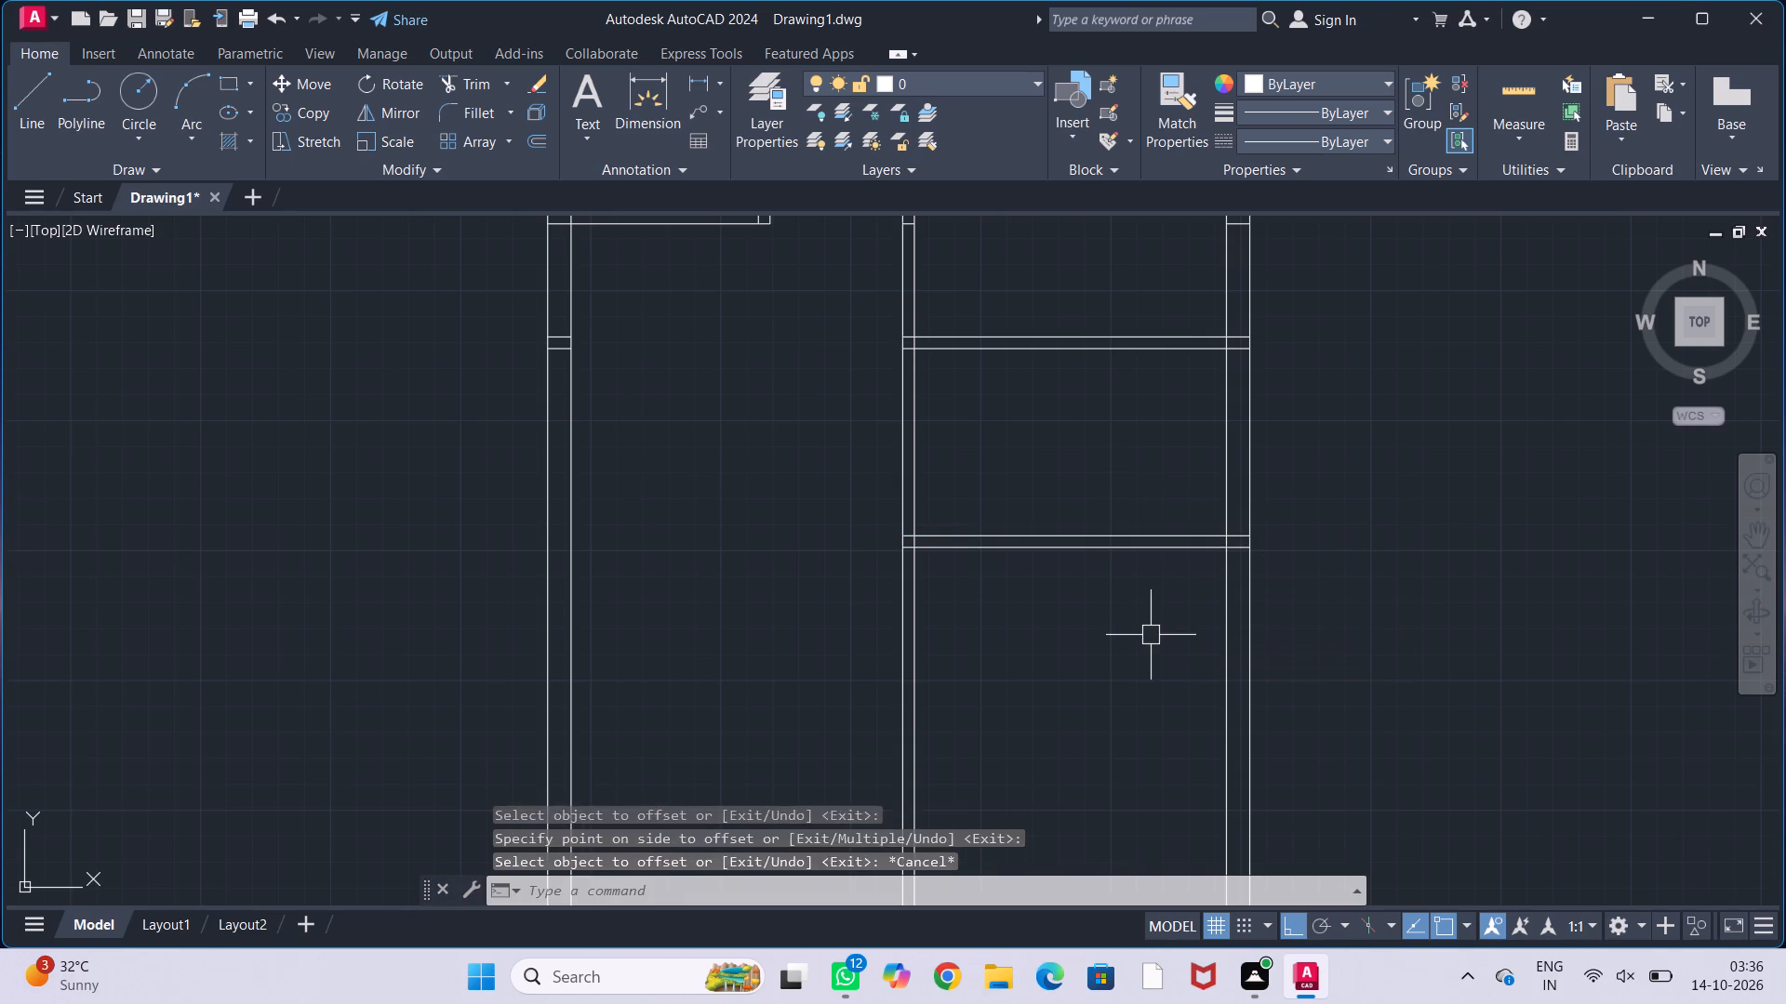
{"action": "key", "text": "Escape"}
{"action": "key", "text": "Escape"}
{"action": "key", "text": "Escape"}
{"action": "key", "text": "Escape"}
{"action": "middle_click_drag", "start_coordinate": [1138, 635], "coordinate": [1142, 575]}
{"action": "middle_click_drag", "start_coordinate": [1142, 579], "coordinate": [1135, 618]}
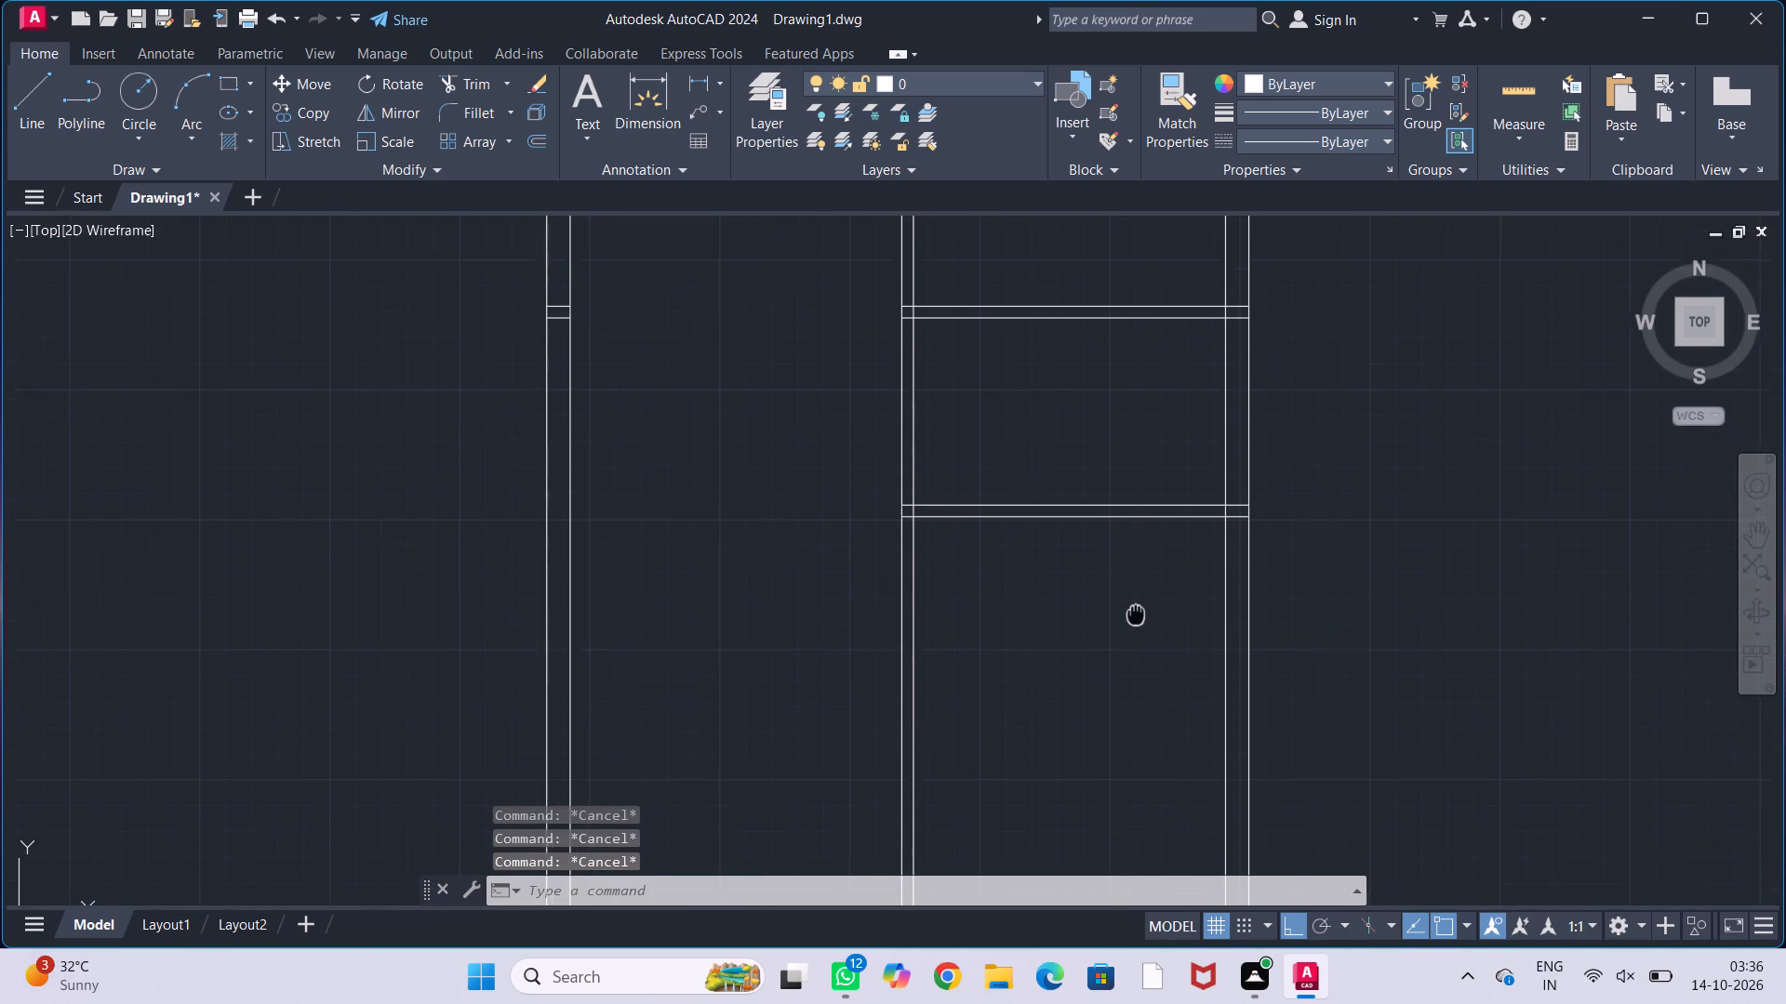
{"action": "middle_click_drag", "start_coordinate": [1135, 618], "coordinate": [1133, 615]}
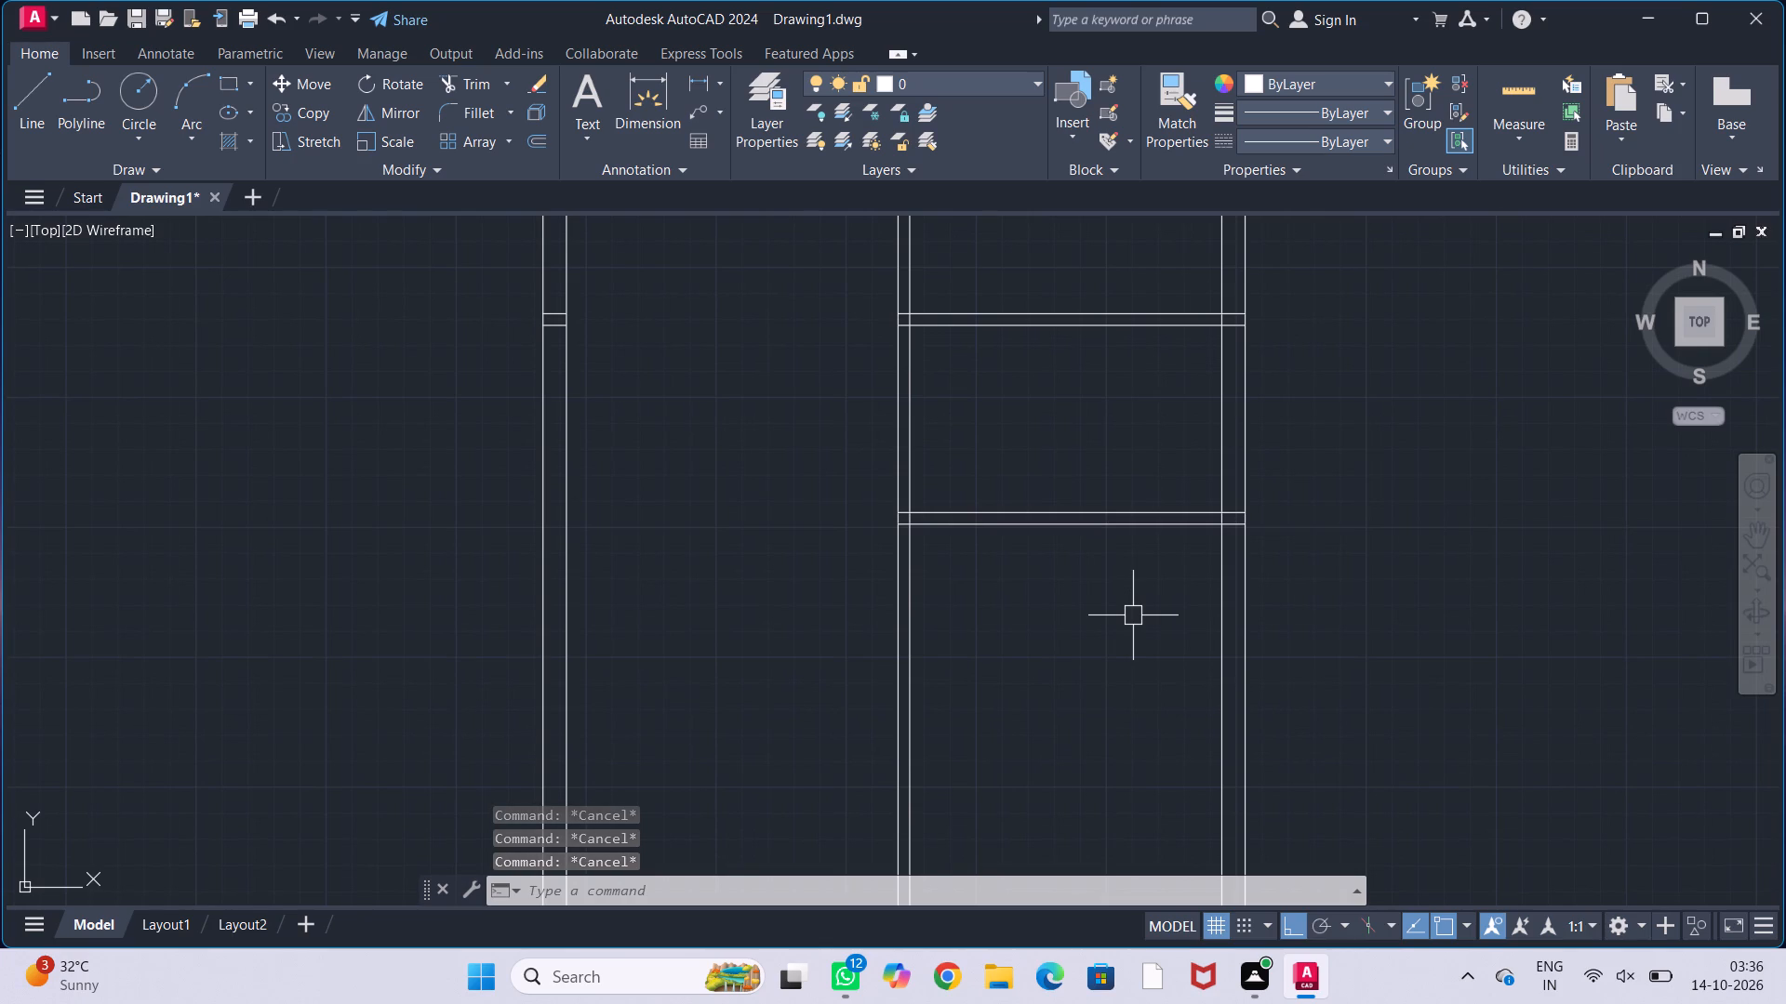
Trim the eastern room's upper horizontal partition where it meets the east wall, removing line ends inside the wall and the inner-line segment between them.
{"action": "middle_click_drag", "start_coordinate": [1134, 614], "coordinate": [1112, 597]}
{"action": "type", "text": "tr"}
{"action": "key", "text": "Return"}
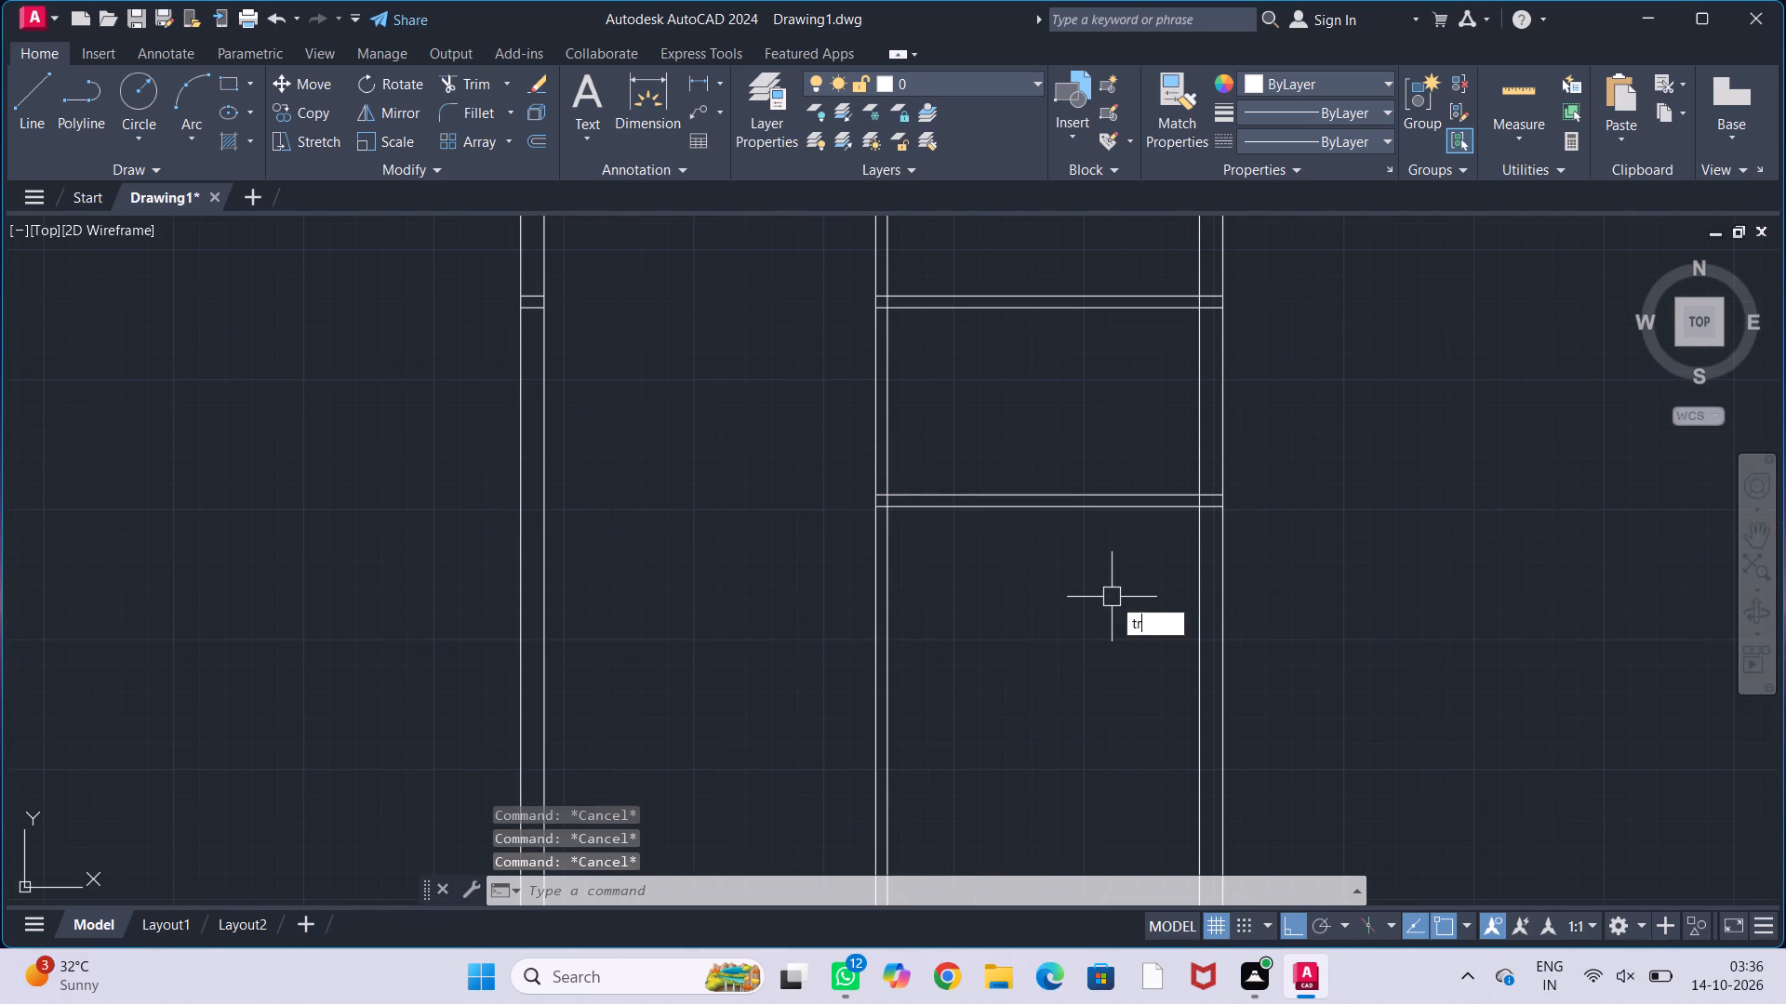
{"action": "scroll", "coordinate": [1208, 303], "scroll_direction": "up", "scroll_amount": 2}
{"action": "left_click_drag", "start_coordinate": [1208, 271], "coordinate": [1204, 368]}
{"action": "left_click", "coordinate": [1178, 305]}
{"action": "scroll", "coordinate": [1204, 337], "scroll_direction": "down", "scroll_amount": 2}
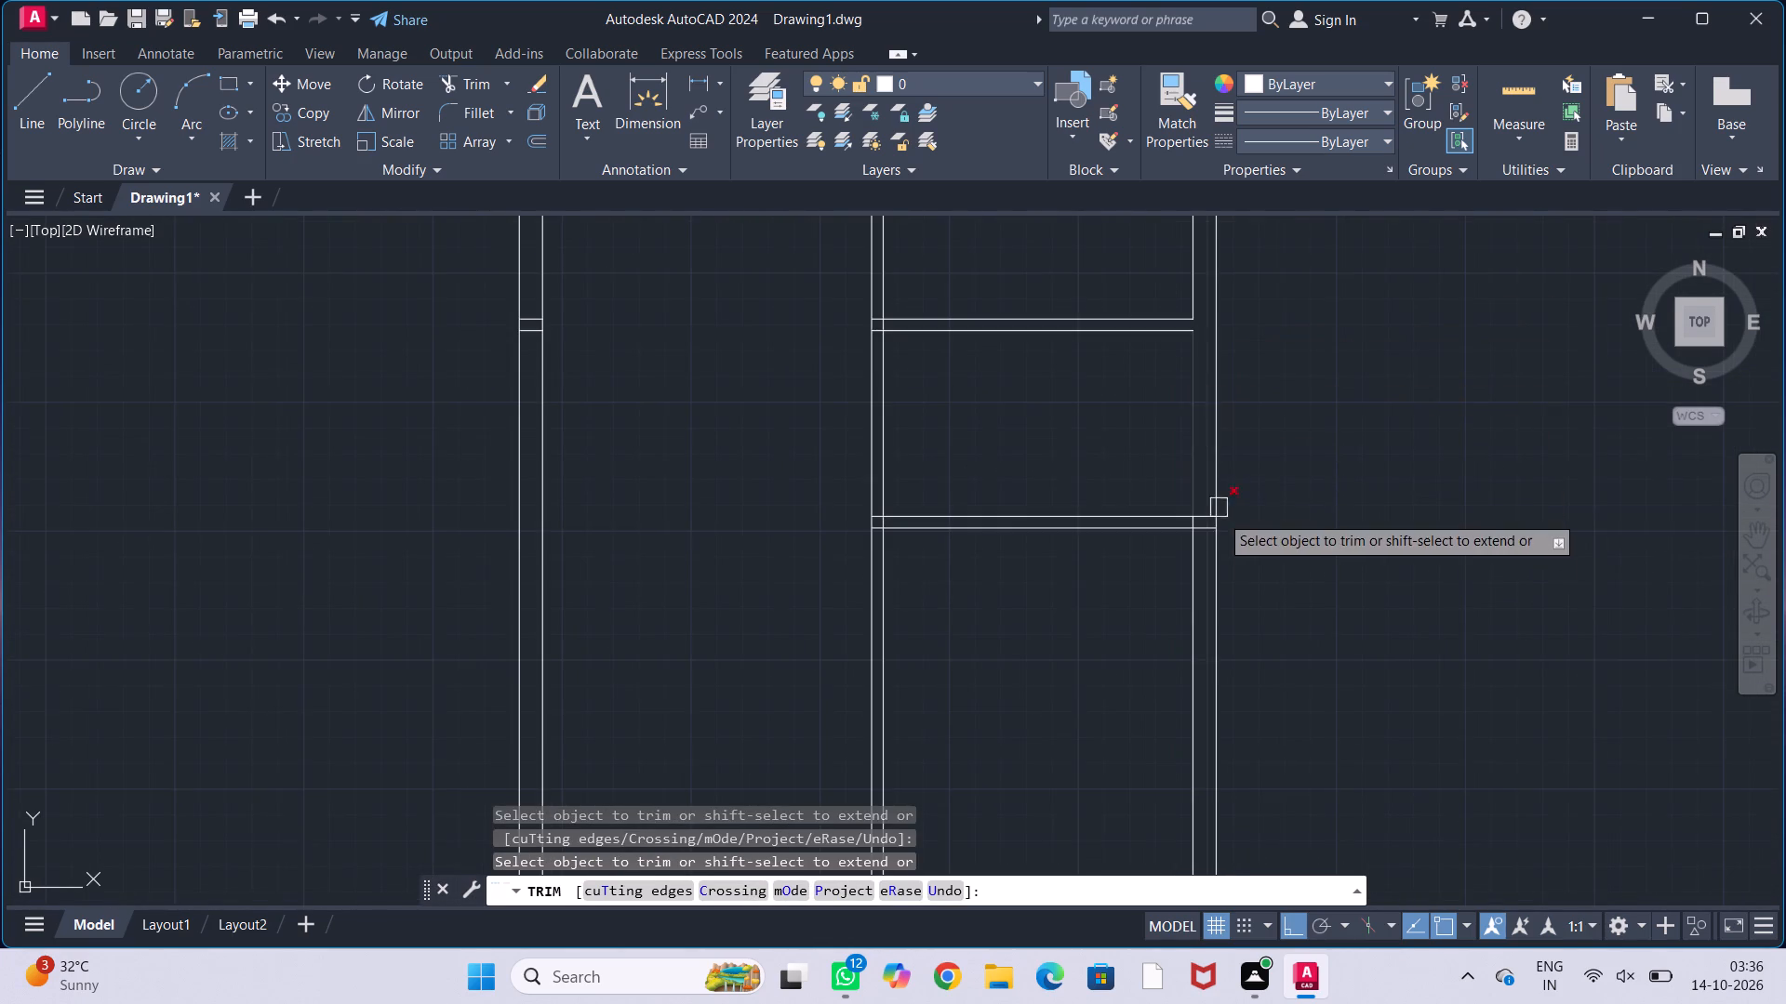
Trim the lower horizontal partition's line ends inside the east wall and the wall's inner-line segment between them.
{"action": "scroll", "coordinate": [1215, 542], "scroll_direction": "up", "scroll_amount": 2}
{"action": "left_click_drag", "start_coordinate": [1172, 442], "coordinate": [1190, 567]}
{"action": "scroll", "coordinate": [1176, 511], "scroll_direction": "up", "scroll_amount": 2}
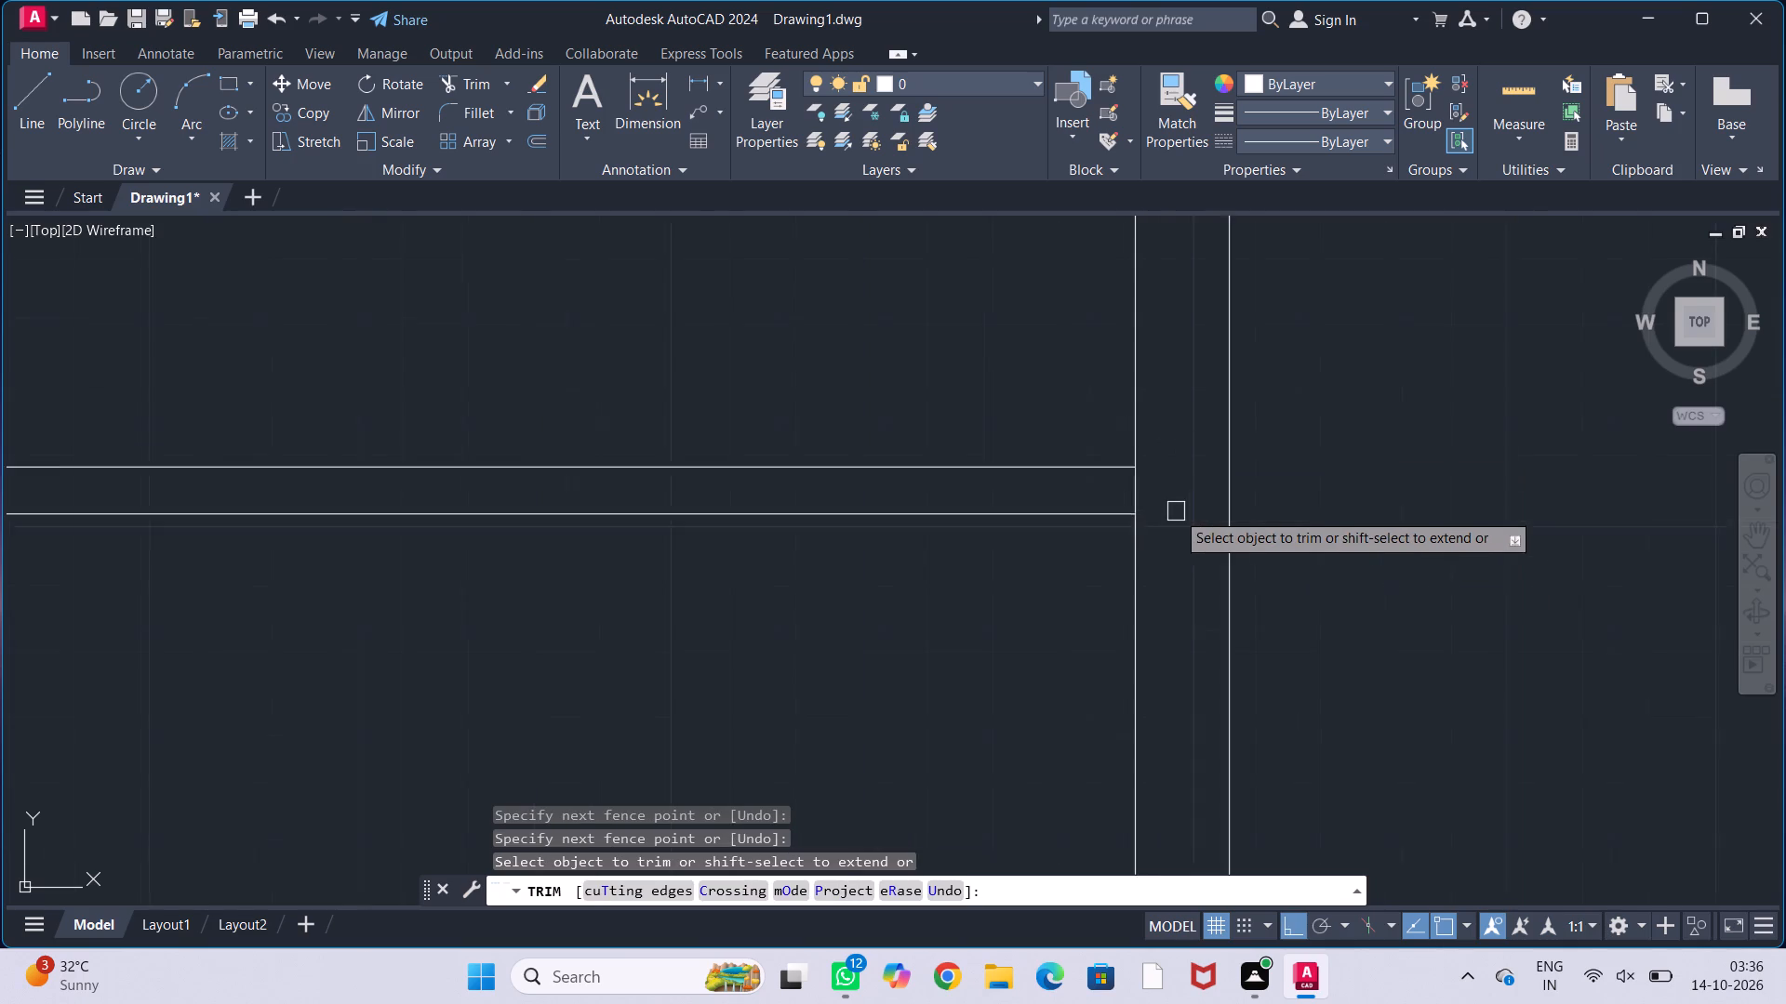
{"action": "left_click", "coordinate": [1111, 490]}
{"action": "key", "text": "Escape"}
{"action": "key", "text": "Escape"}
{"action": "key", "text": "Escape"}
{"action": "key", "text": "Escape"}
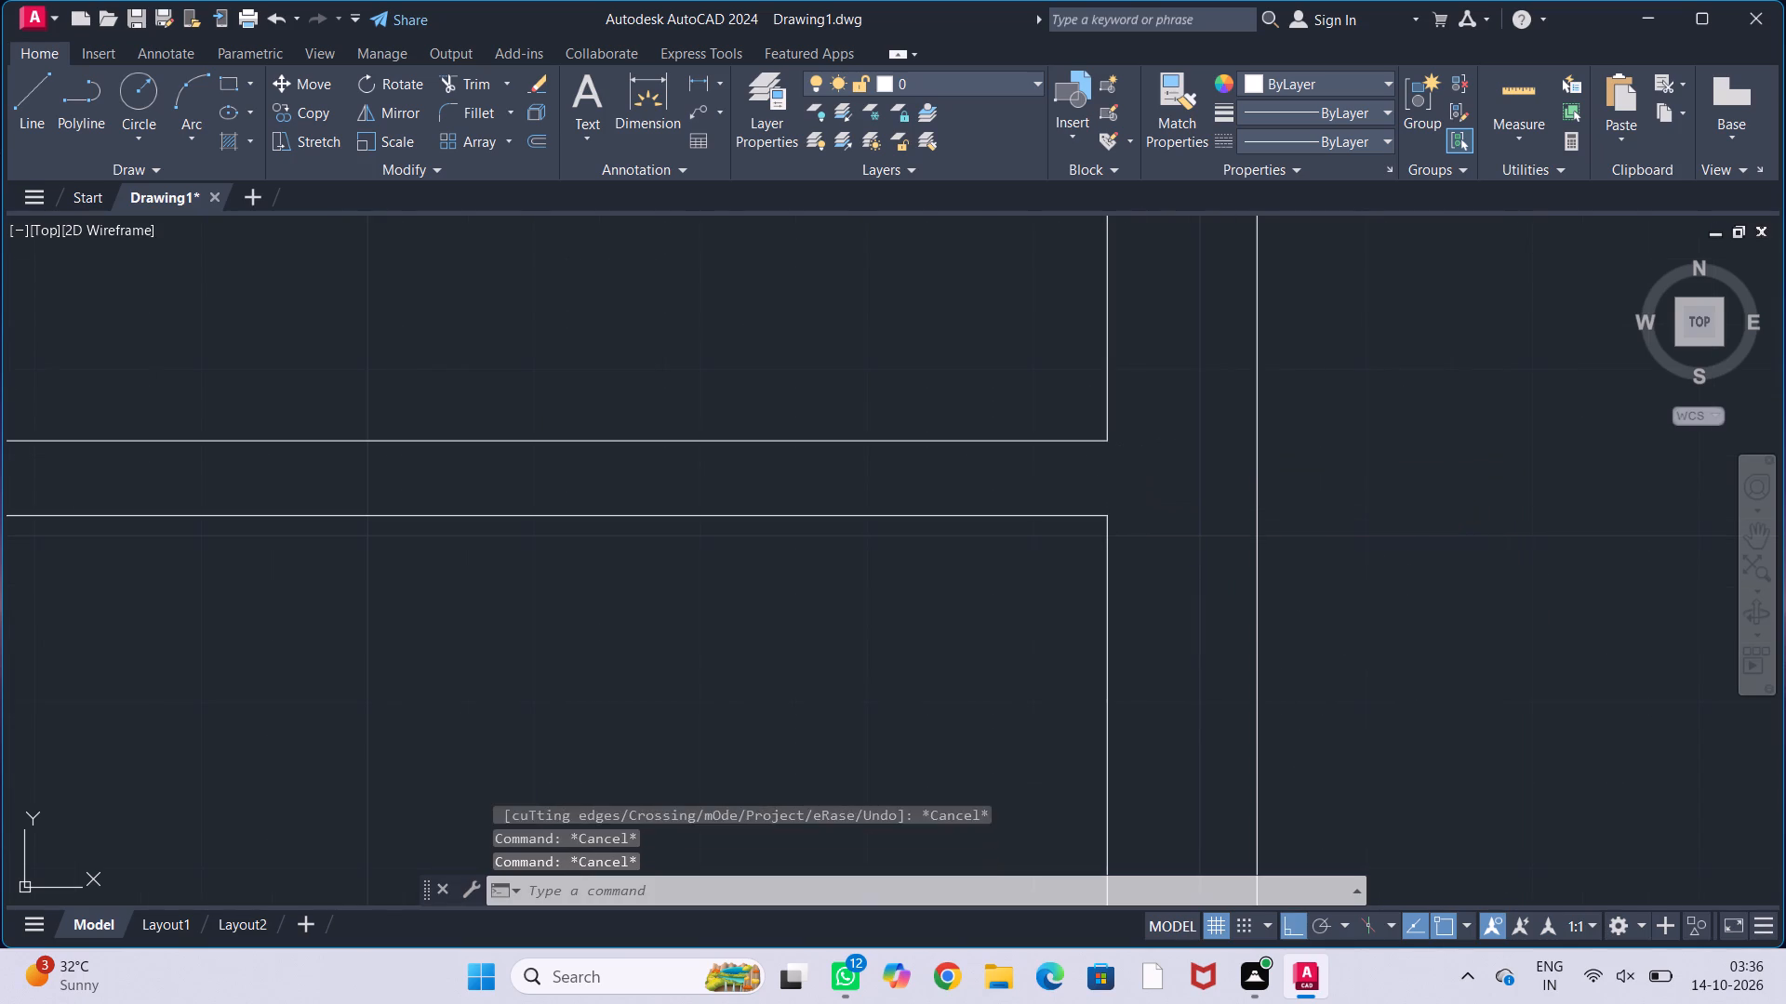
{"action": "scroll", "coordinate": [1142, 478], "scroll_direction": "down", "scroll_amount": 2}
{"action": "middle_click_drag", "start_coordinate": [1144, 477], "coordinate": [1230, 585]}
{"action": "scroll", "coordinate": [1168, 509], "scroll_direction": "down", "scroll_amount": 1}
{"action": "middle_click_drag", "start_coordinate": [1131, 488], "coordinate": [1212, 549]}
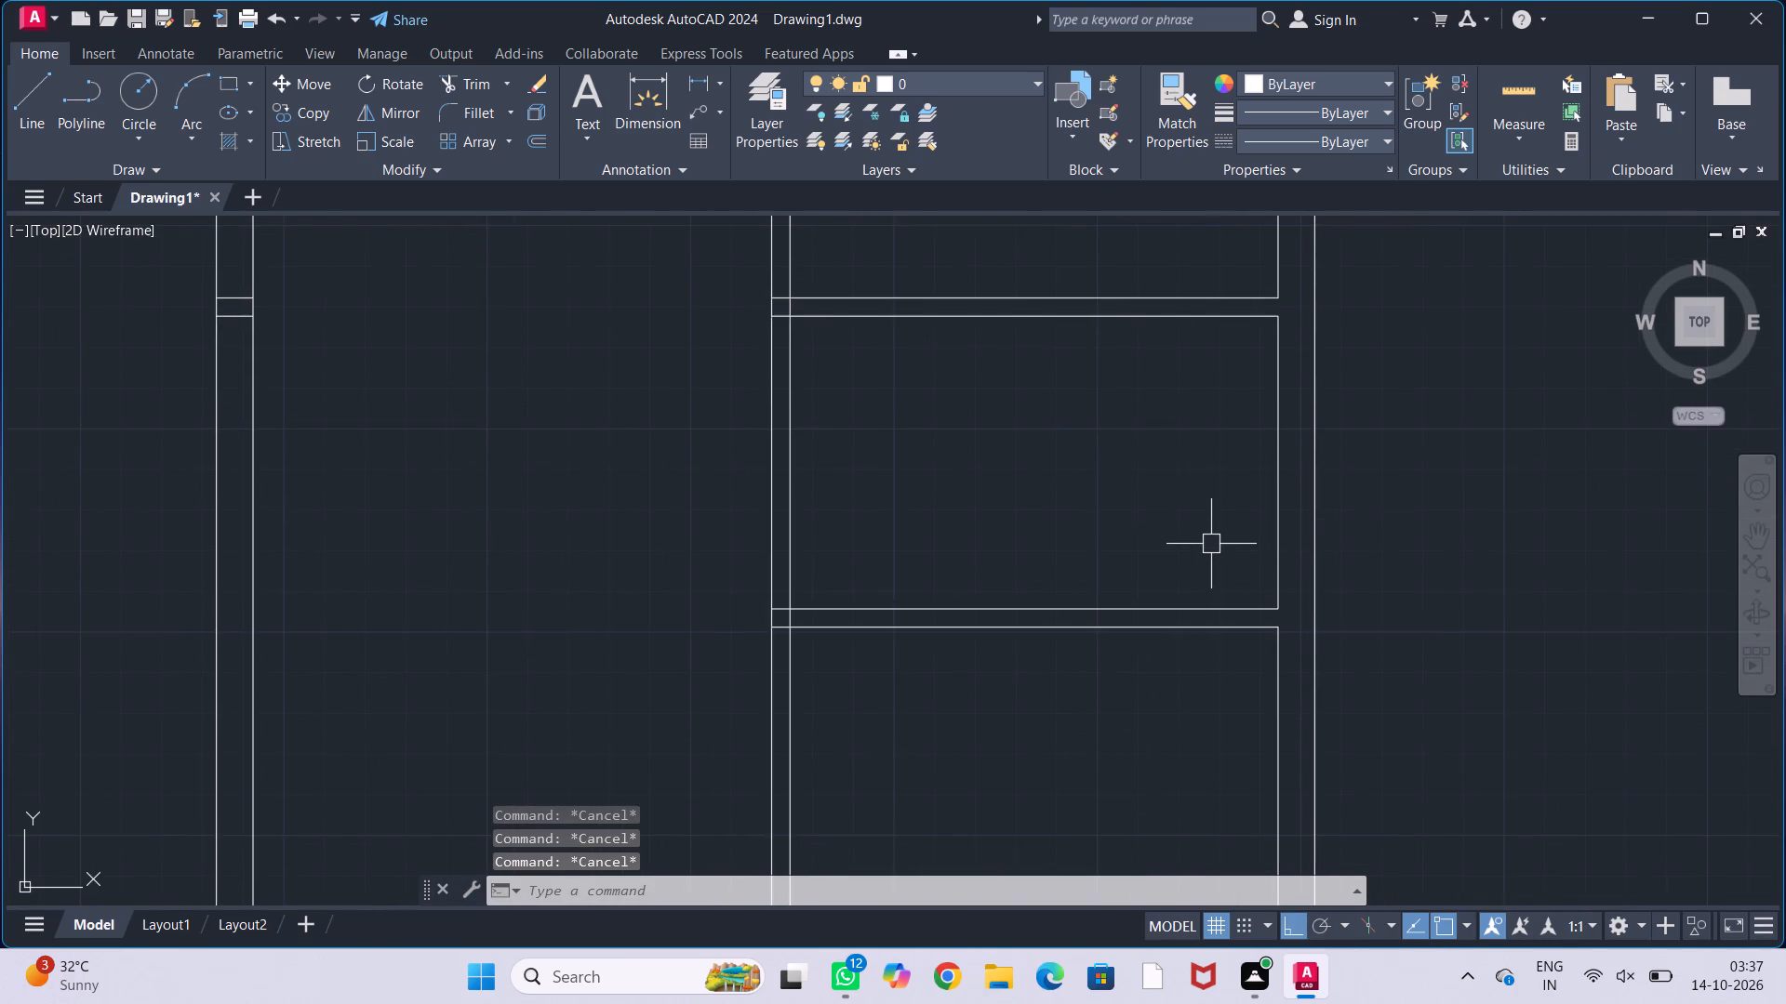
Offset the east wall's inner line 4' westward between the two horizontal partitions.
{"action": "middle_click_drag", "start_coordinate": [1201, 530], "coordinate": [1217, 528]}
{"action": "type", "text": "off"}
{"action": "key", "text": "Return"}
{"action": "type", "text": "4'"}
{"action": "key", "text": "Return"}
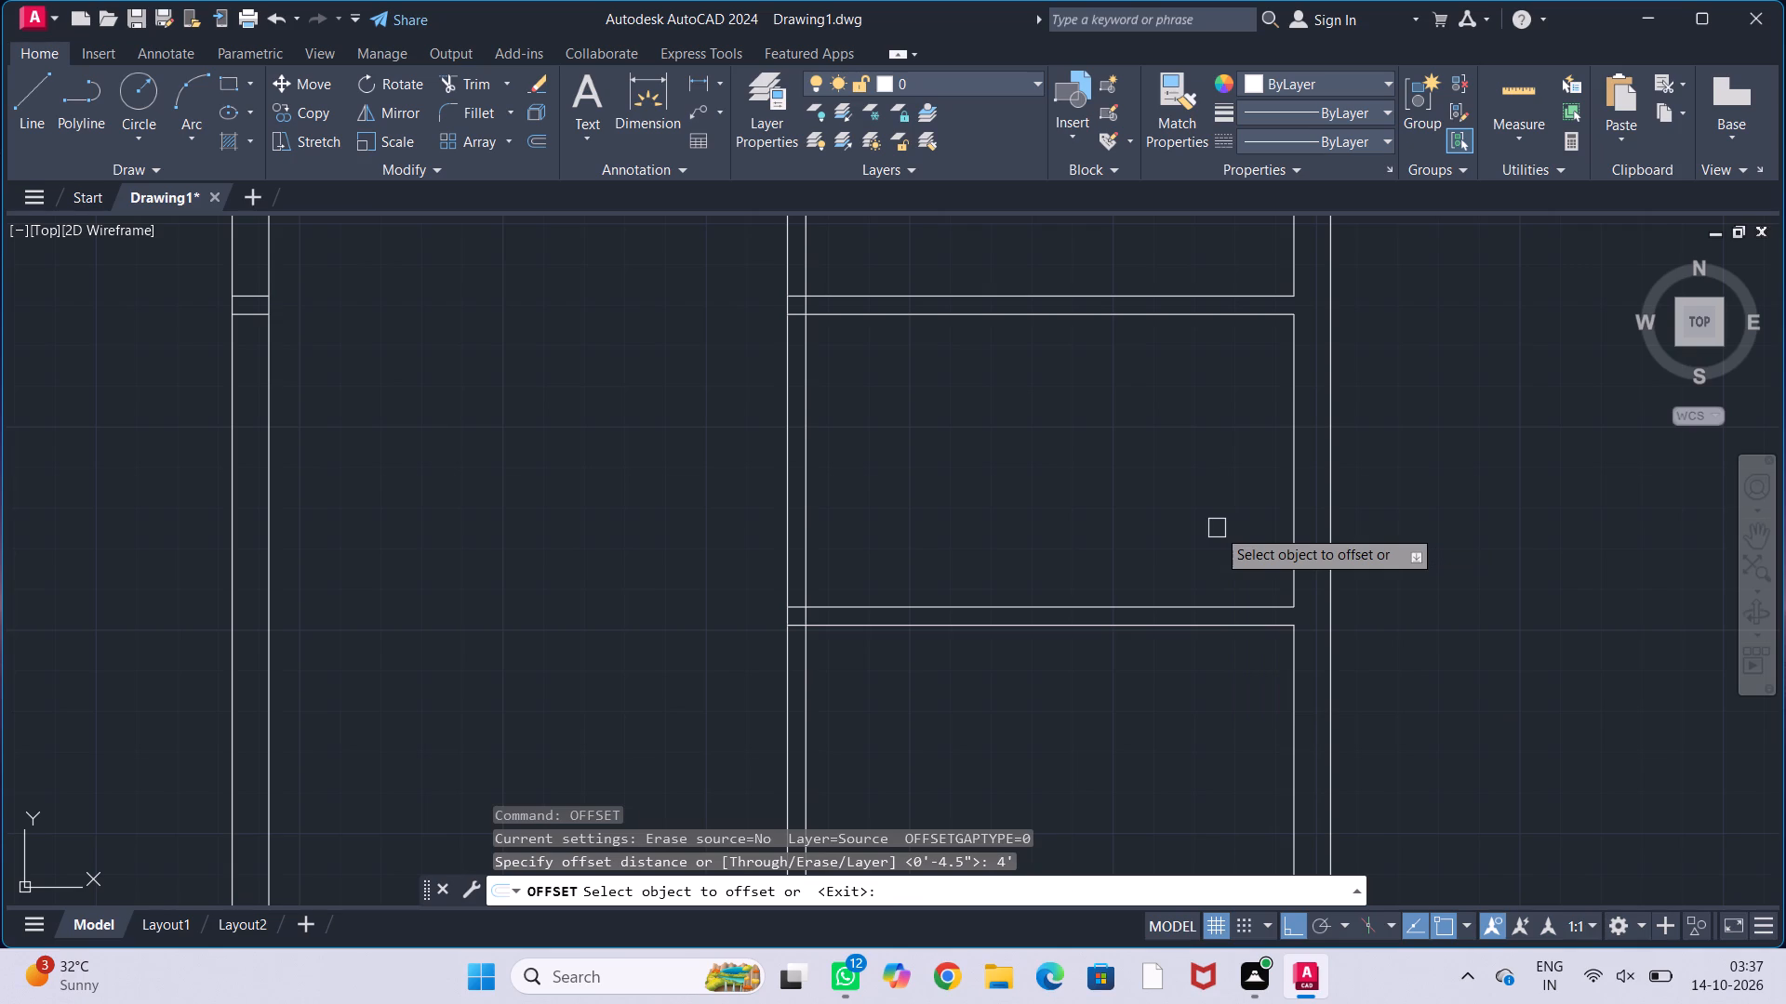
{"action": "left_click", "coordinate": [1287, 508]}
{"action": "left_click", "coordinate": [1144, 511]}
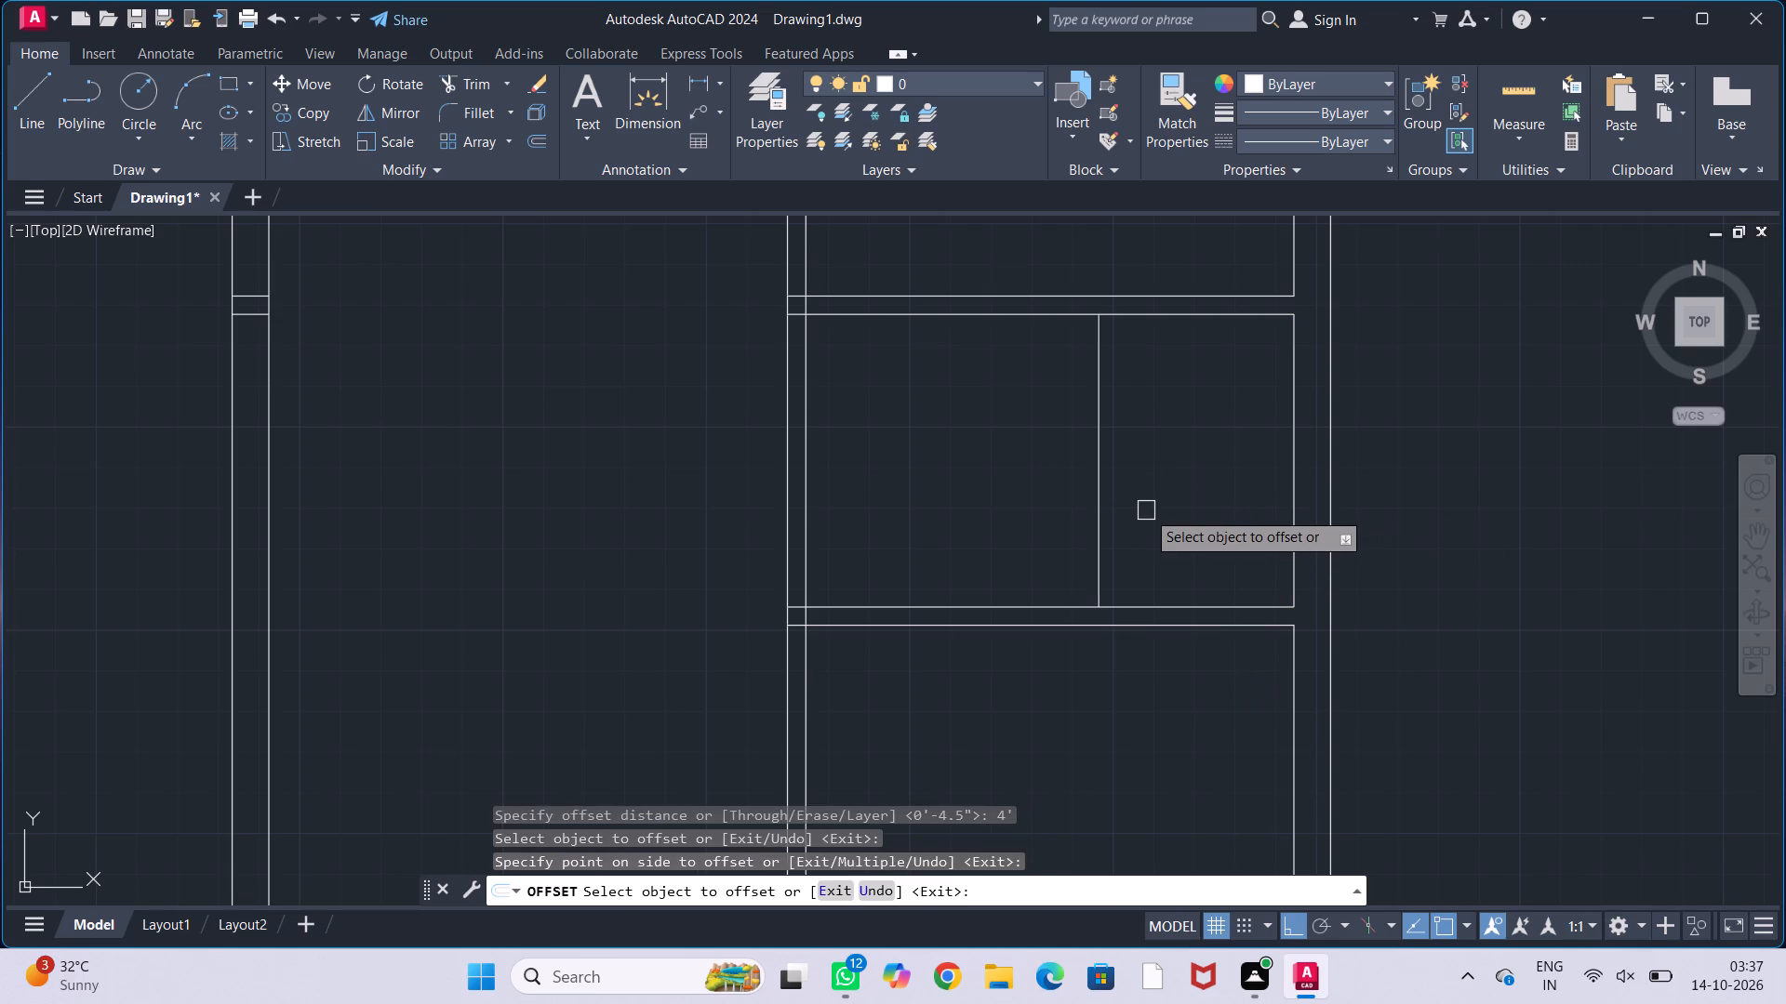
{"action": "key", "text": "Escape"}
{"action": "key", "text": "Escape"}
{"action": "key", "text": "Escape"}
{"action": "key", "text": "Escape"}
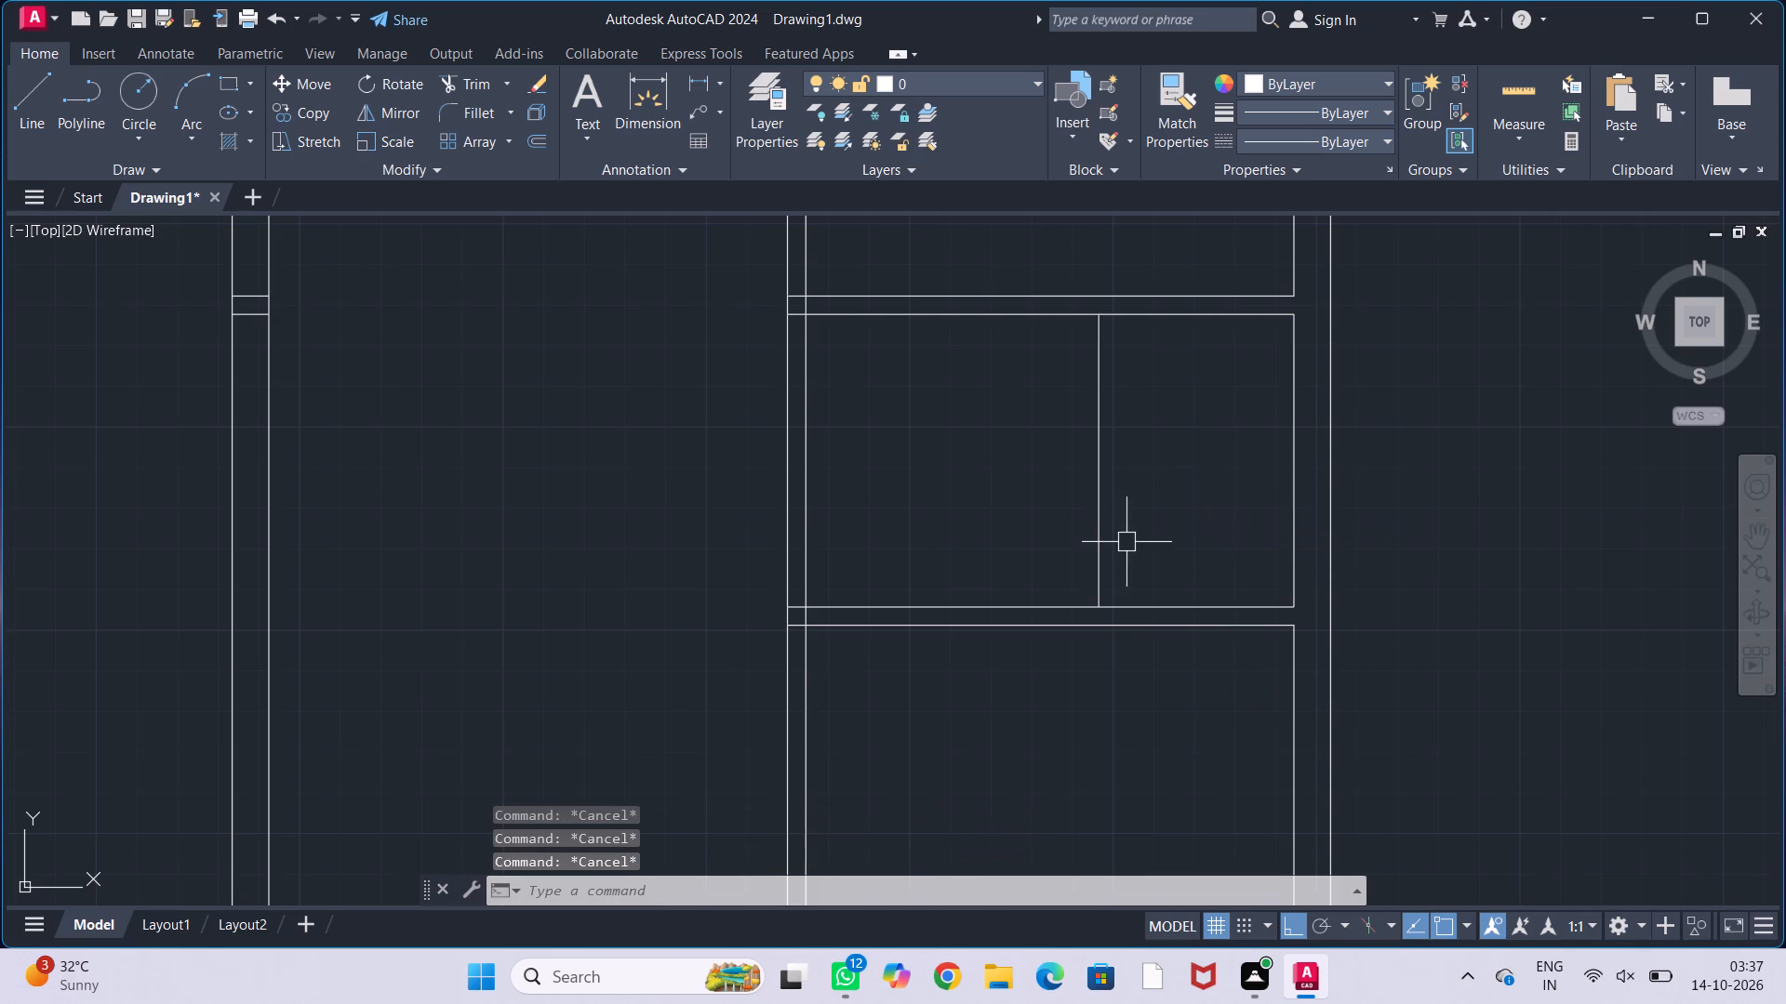
Erase the vertical line between the eastern partitions together with both lines of the lower horizontal partition.
{"action": "left_click", "coordinate": [1098, 563]}
{"action": "left_click_drag", "start_coordinate": [1204, 697], "coordinate": [1204, 683]}
{"action": "left_click", "coordinate": [1145, 574]}
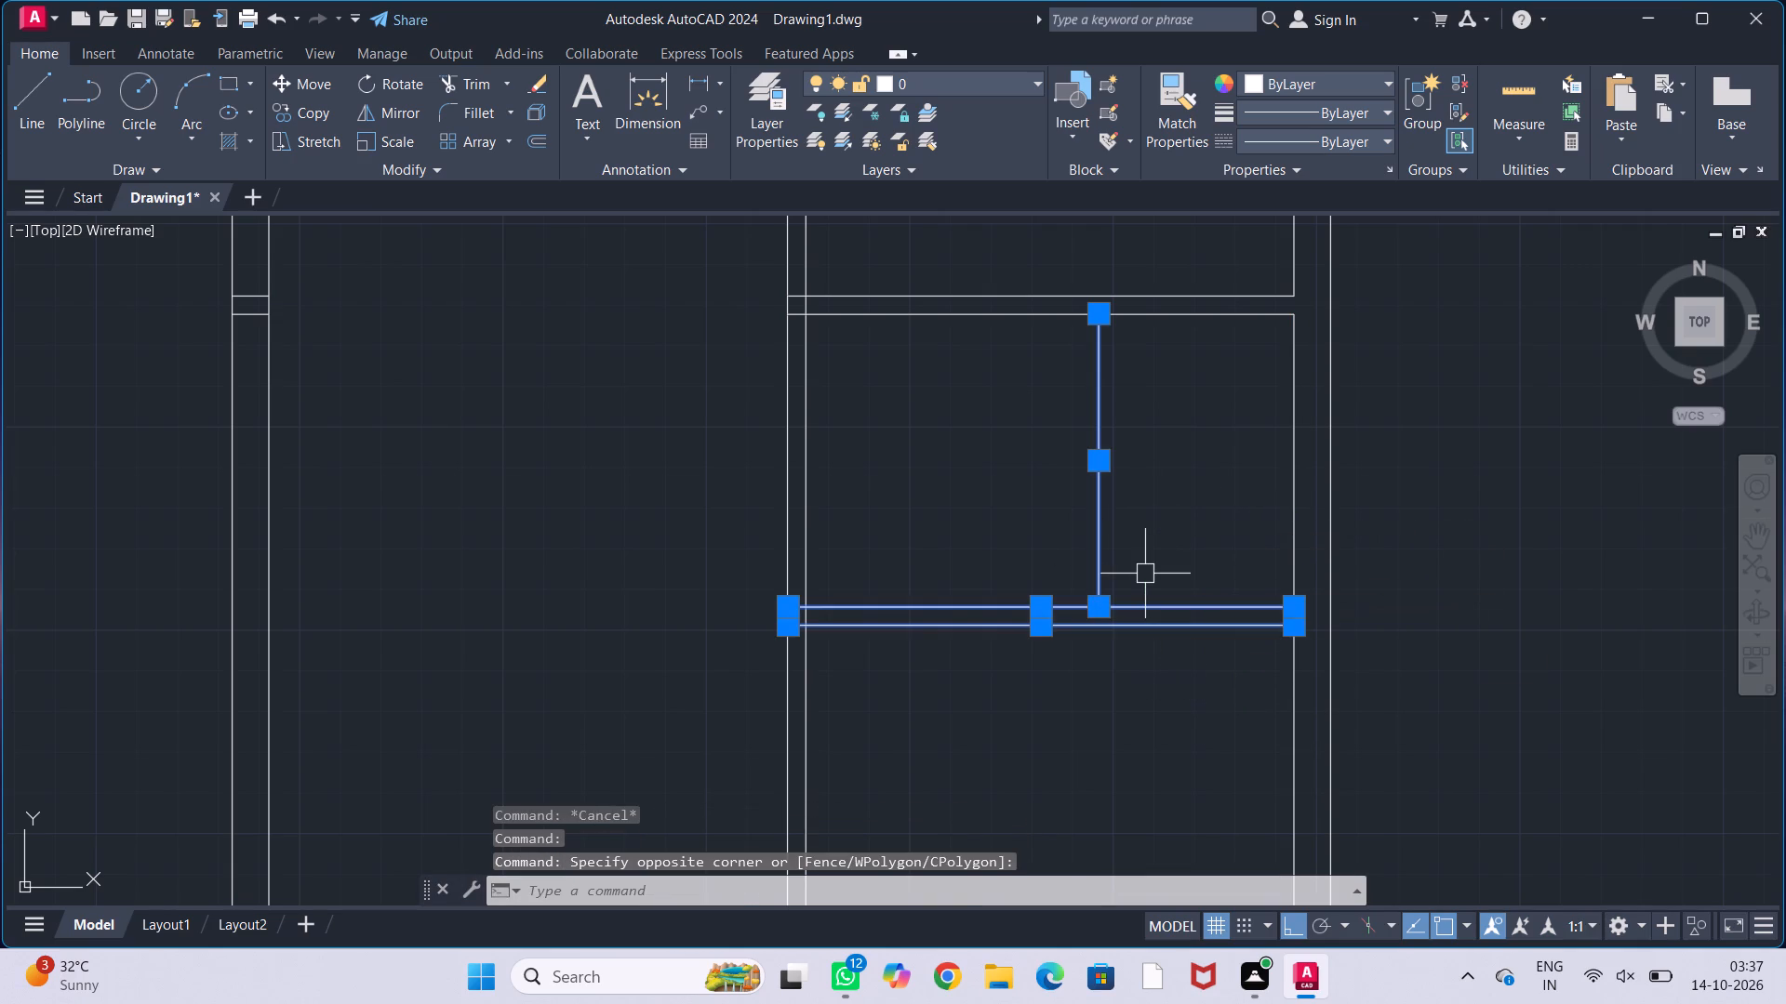
{"action": "key", "text": "Delete"}
Erase the east wall's inner-line segment below the horizontal partition and stretch the remaining lower line up to the partition's south line.
{"action": "left_click", "coordinate": [1287, 529]}
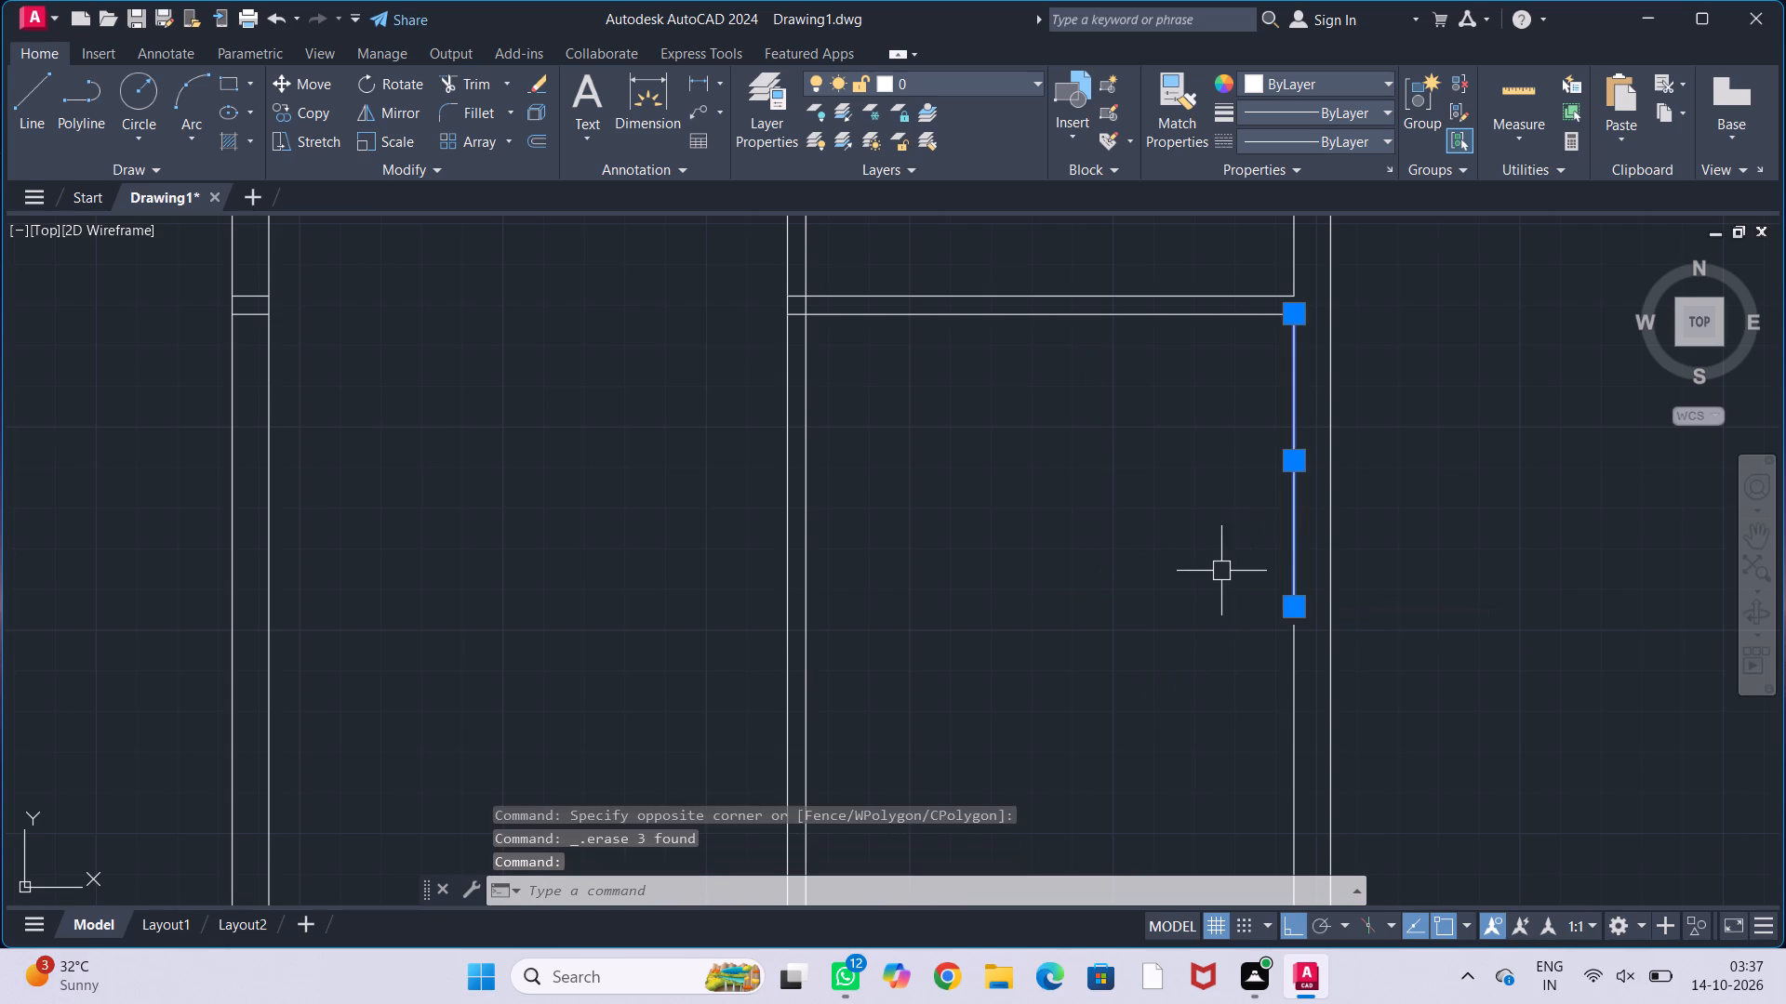
{"action": "key", "text": "Delete"}
{"action": "left_click", "coordinate": [1300, 741]}
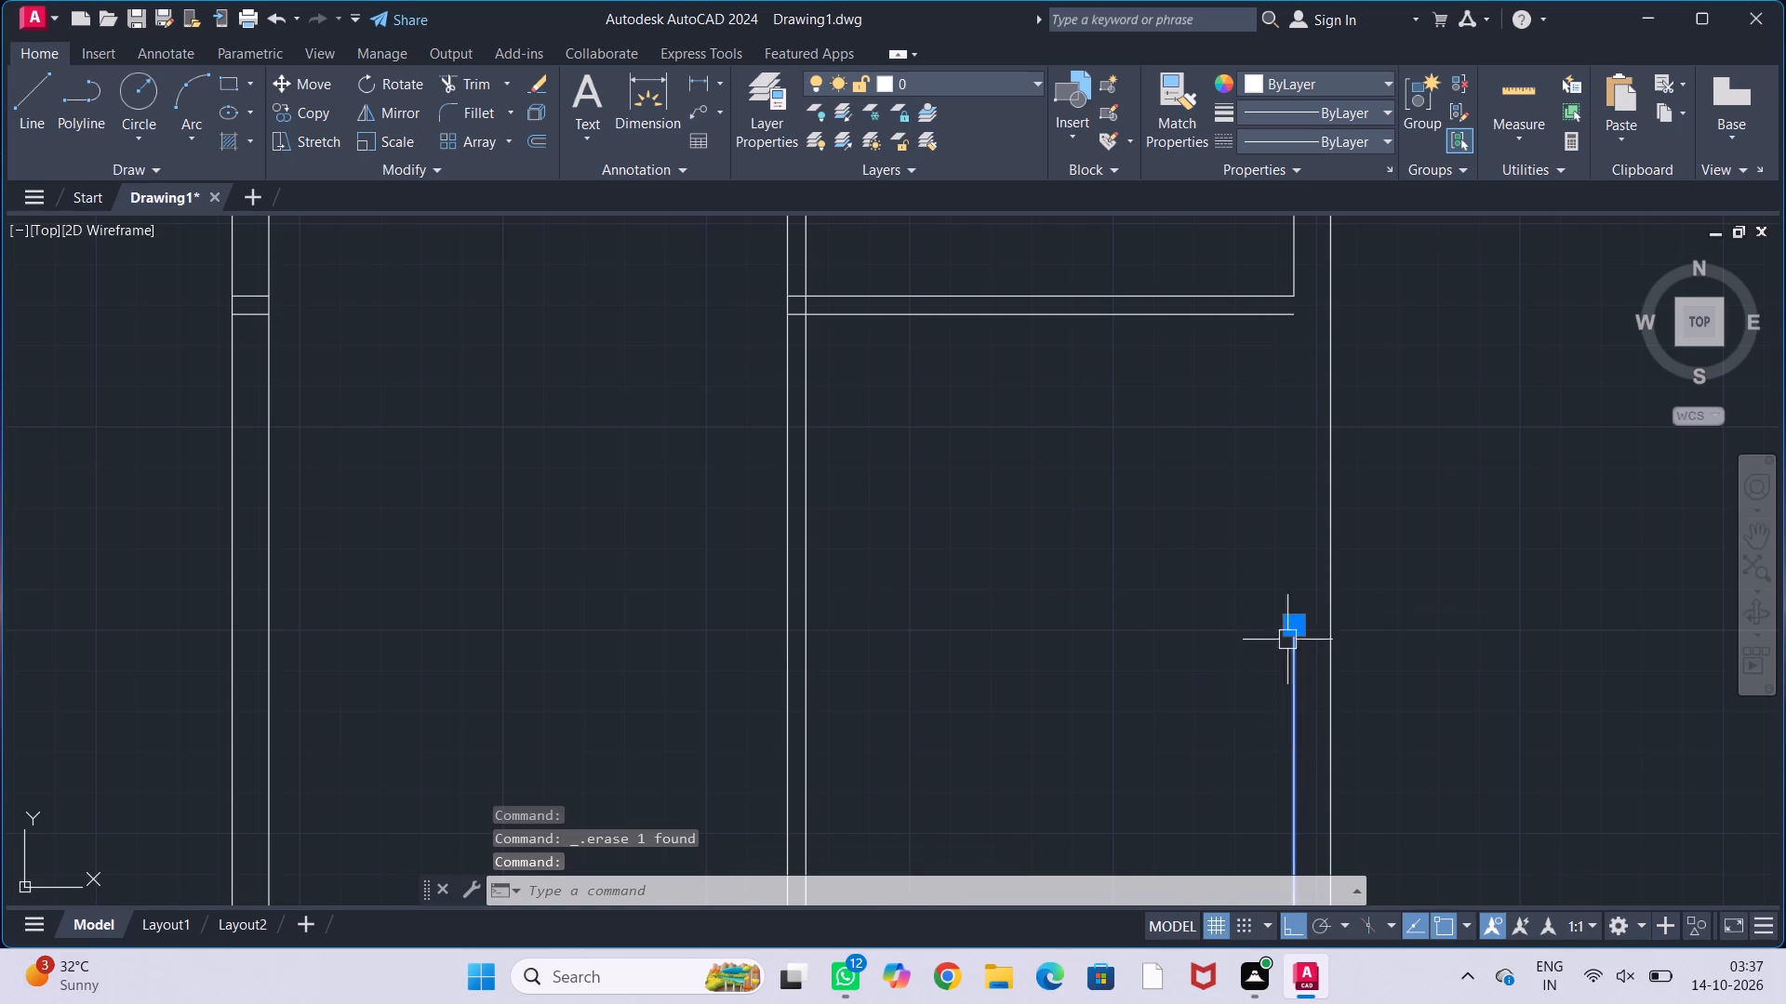
{"action": "left_click", "coordinate": [1290, 634]}
{"action": "left_click", "coordinate": [1300, 320]}
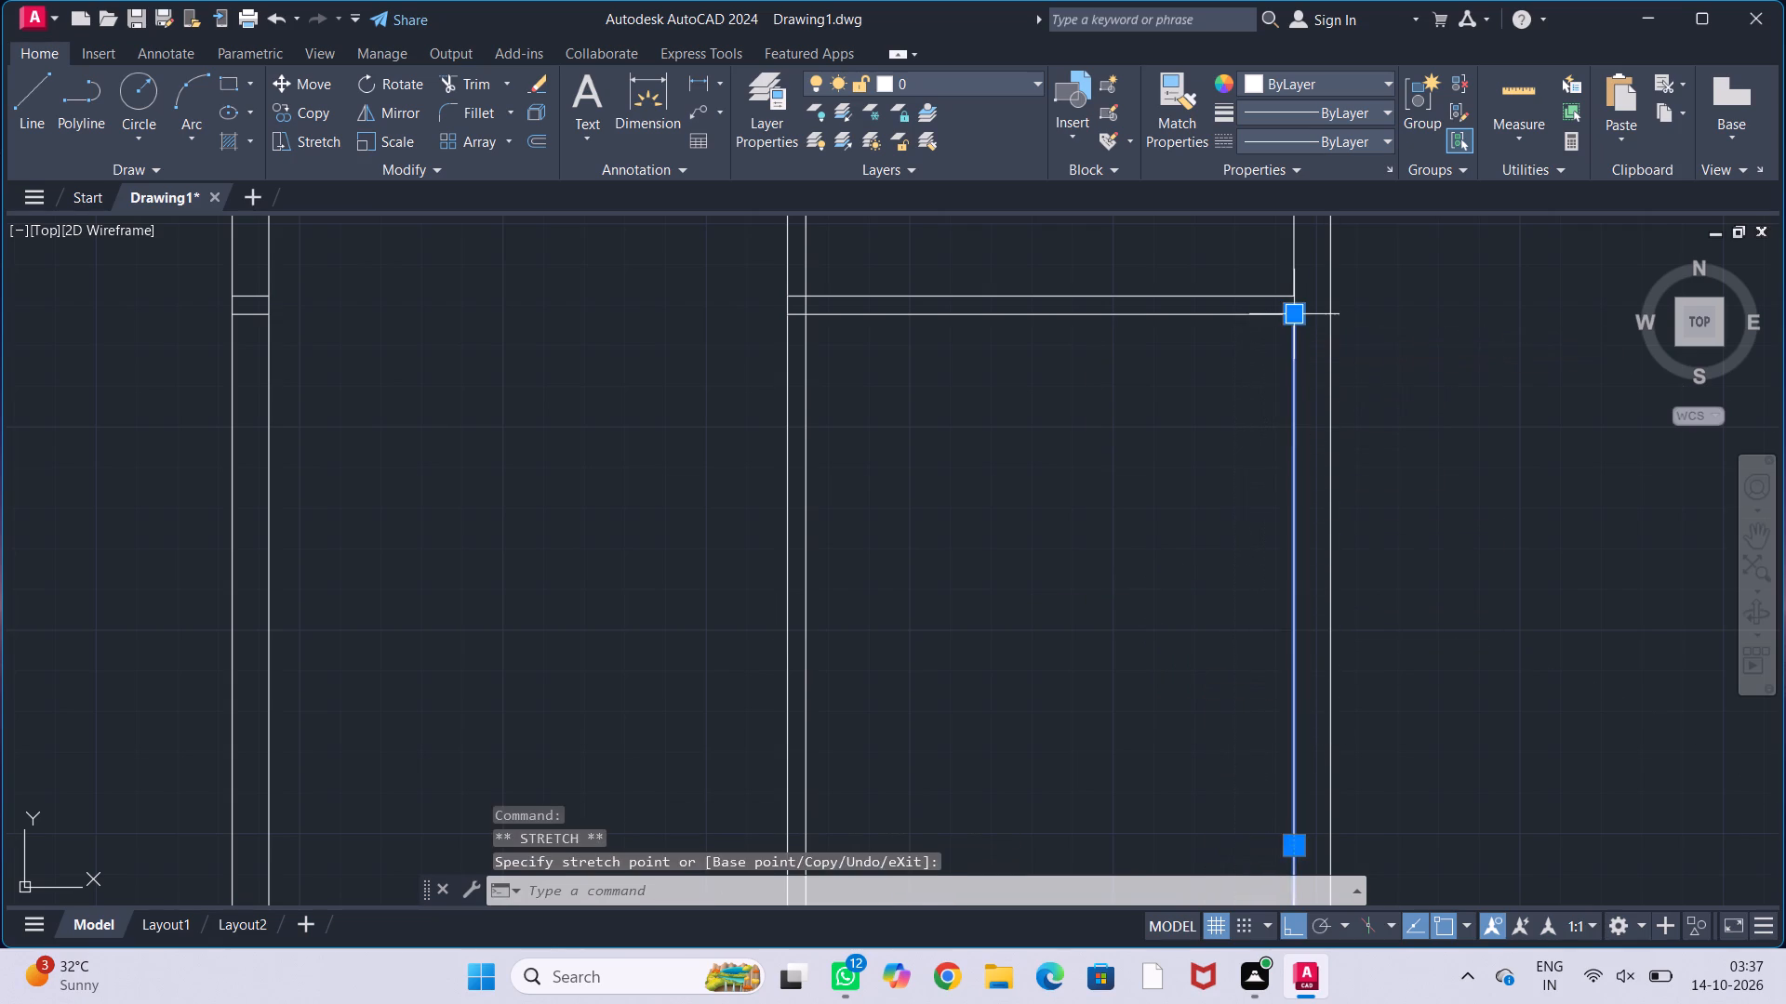
{"action": "key", "text": "Escape"}
{"action": "key", "text": "Escape"}
{"action": "key", "text": "Escape"}
{"action": "key", "text": "Escape"}
{"action": "key", "text": "Escape"}
Offset the south line of the eastern room's horizontal partition 4' southward.
{"action": "type", "text": "off"}
{"action": "key", "text": "Return"}
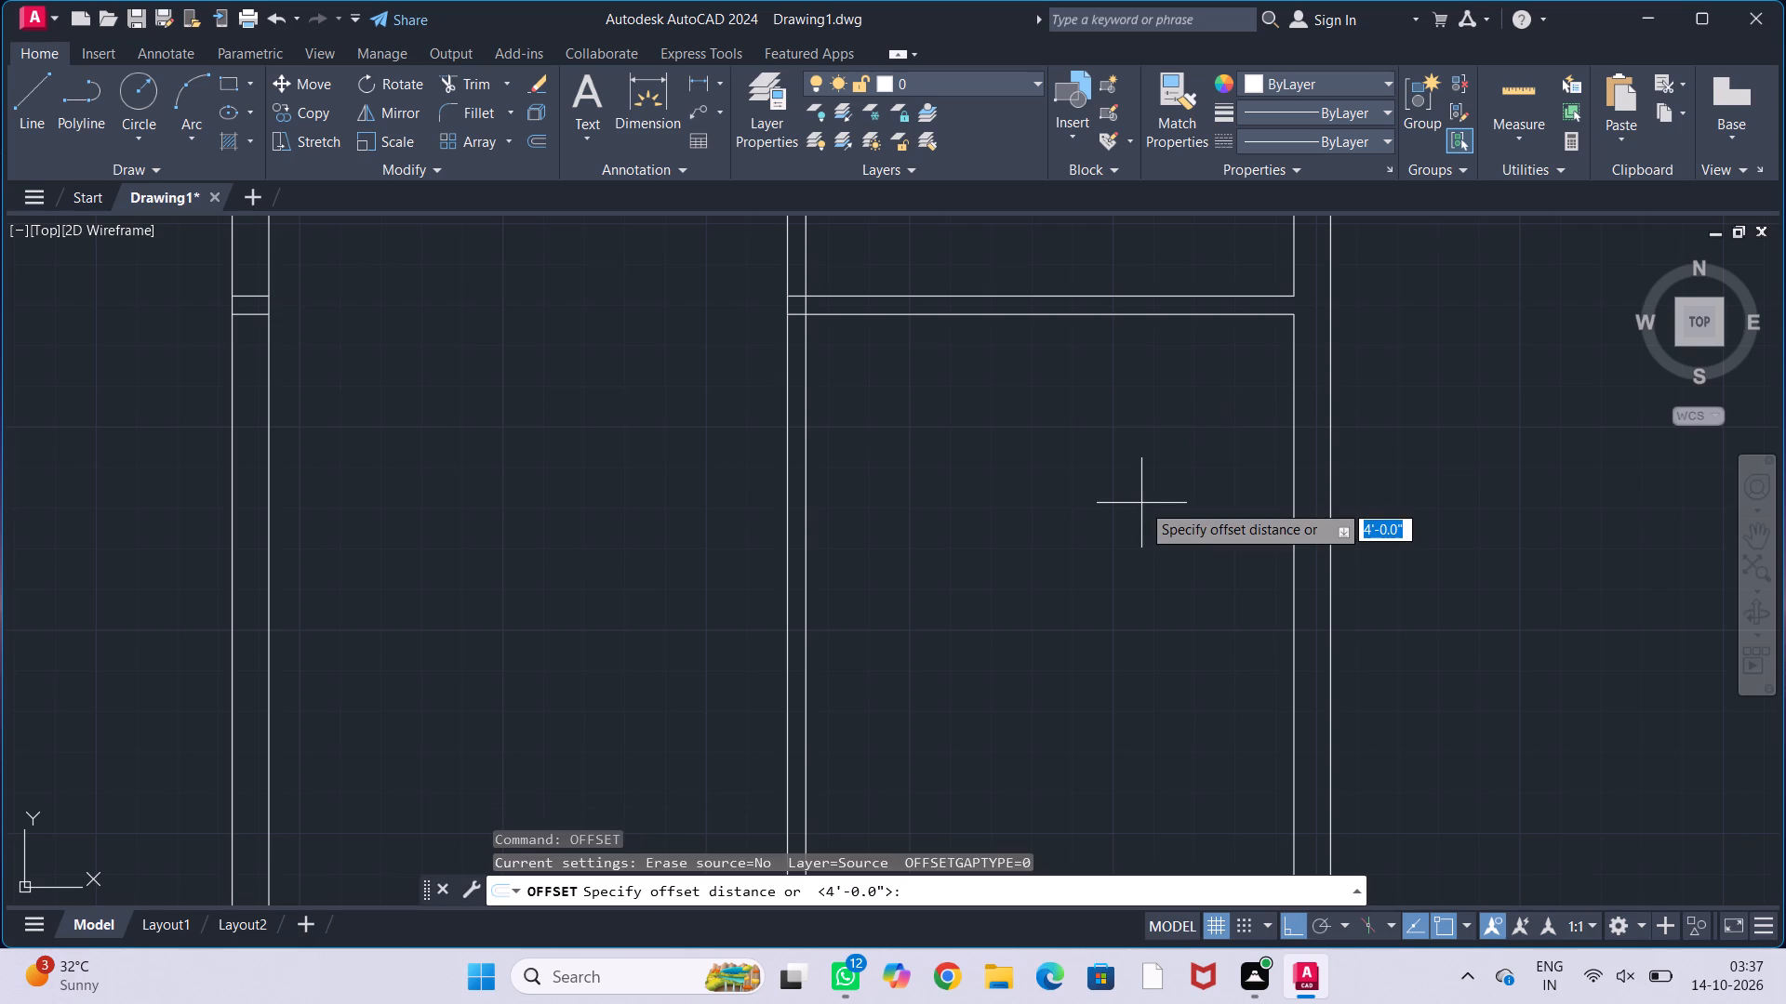
{"action": "type", "text": "4'"}
{"action": "key", "text": "Return"}
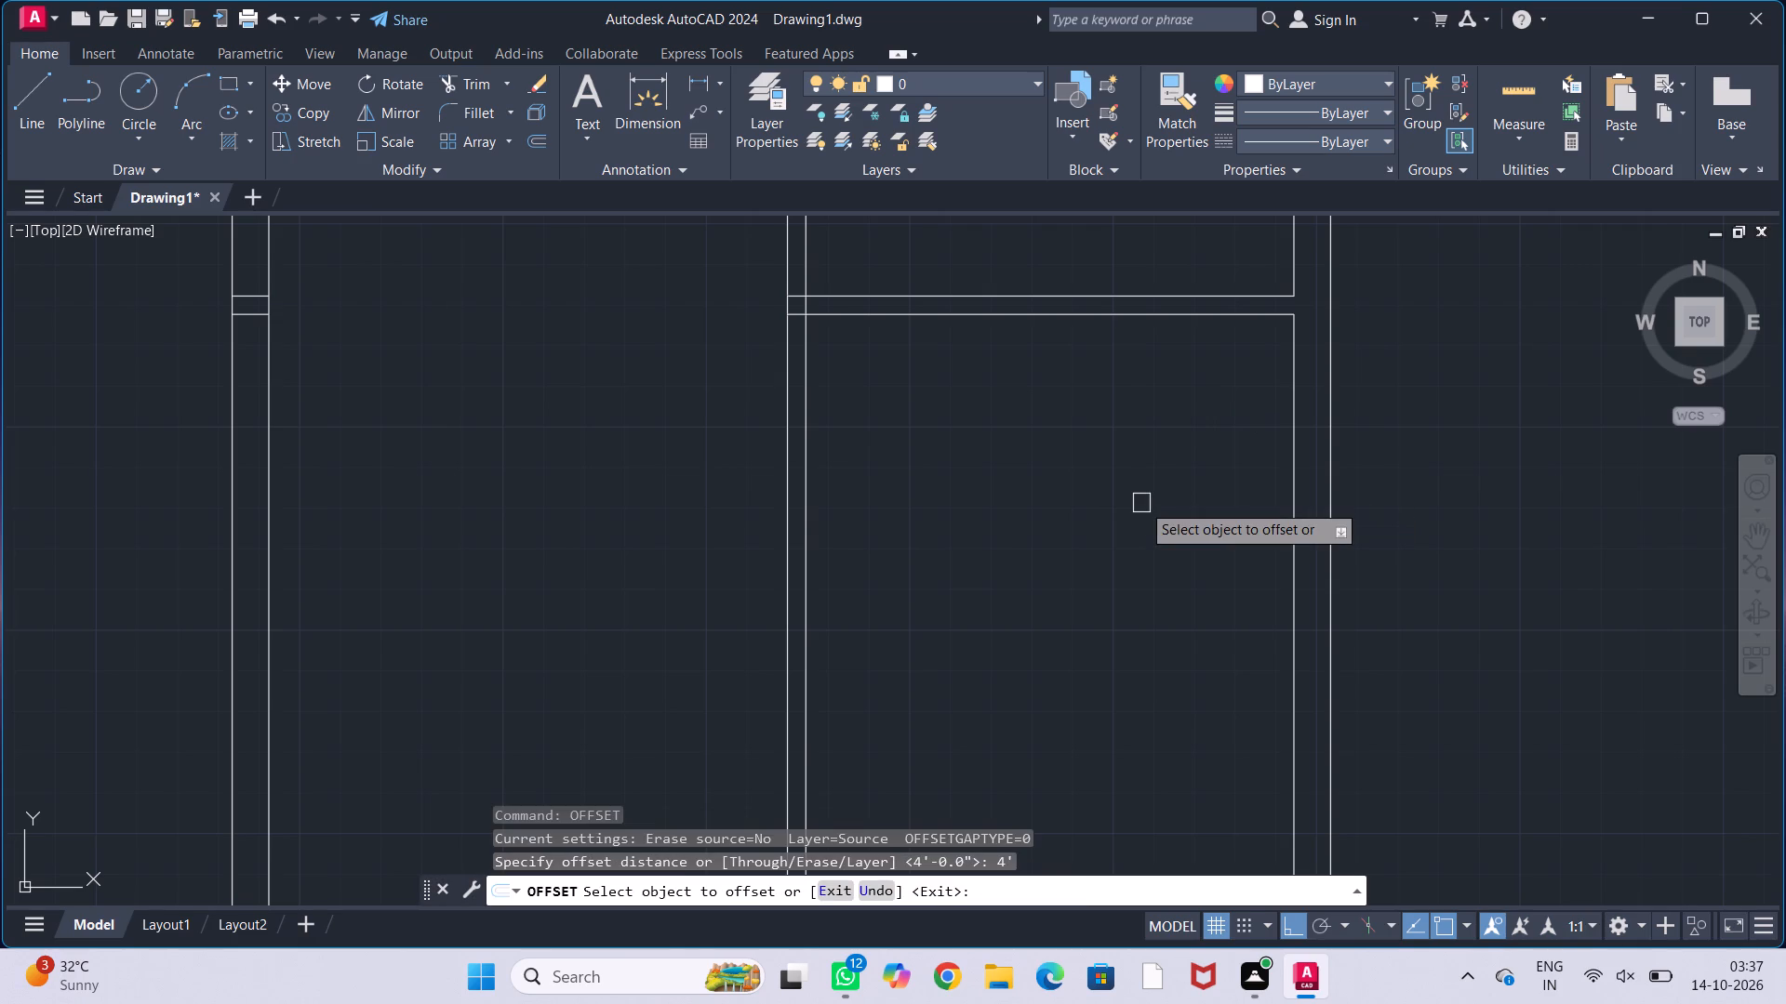
{"action": "left_click", "coordinate": [1184, 317]}
{"action": "left_click", "coordinate": [1183, 436]}
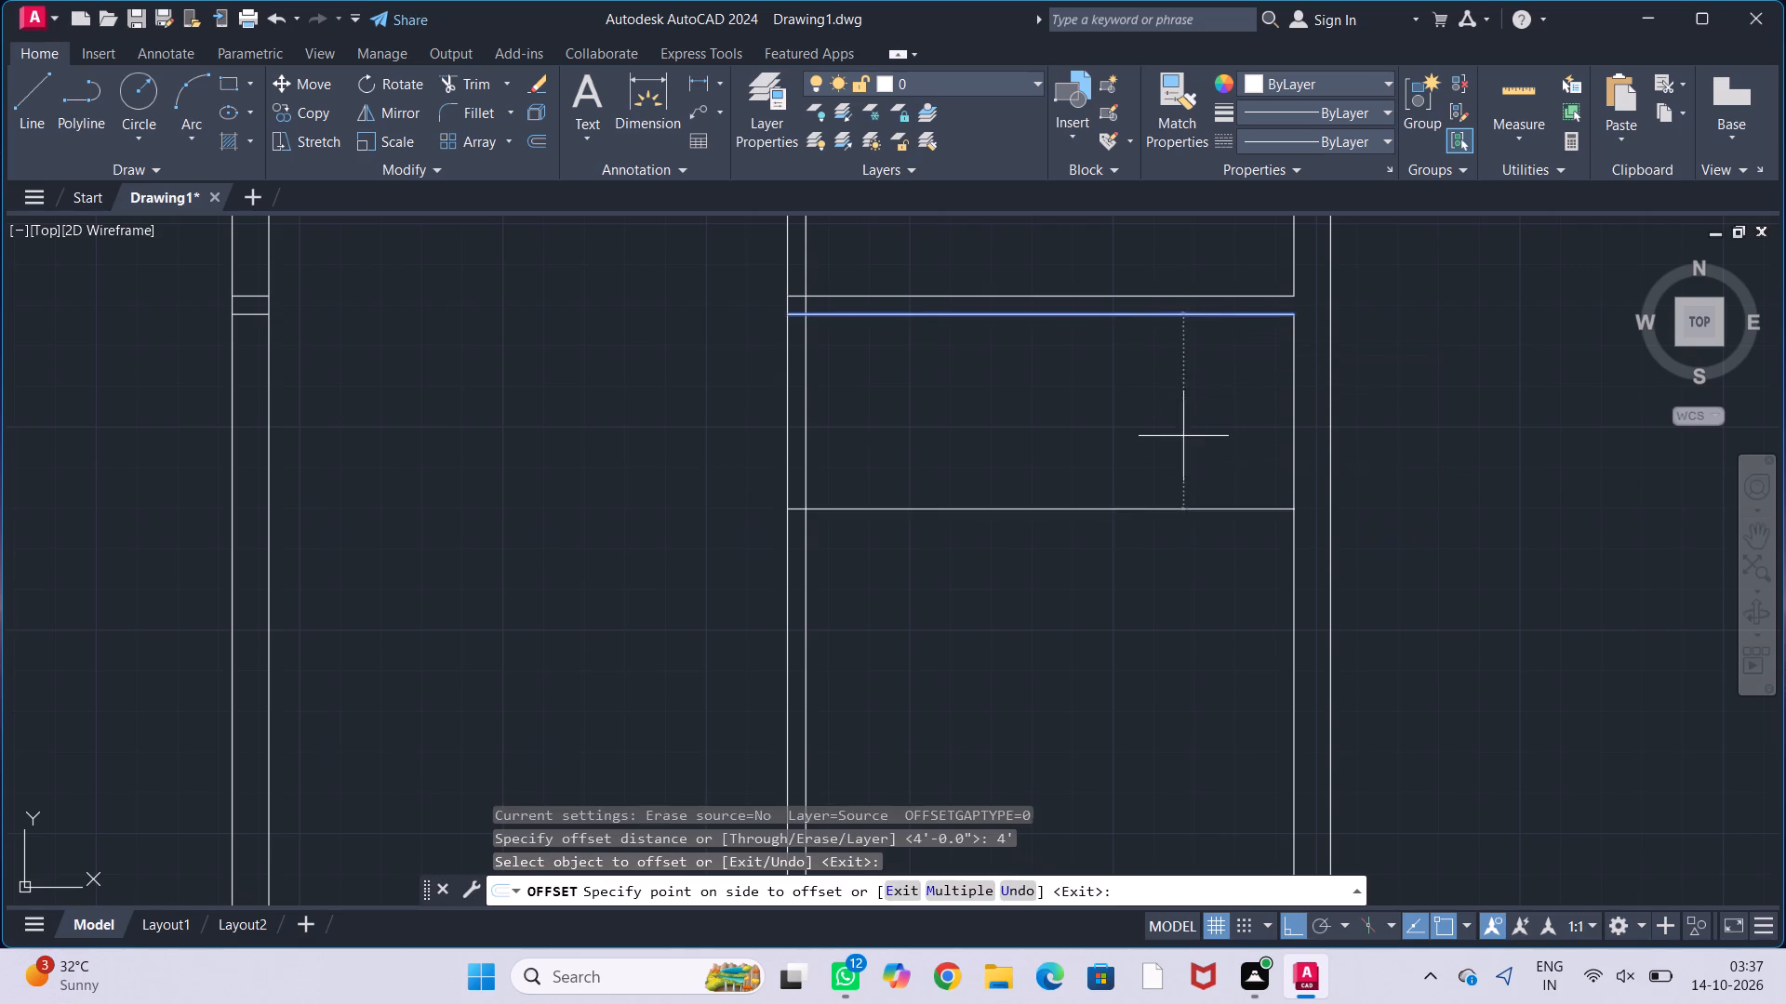
{"action": "key", "text": "Escape"}
{"action": "key", "text": "Escape"}
{"action": "key", "text": "Escape"}
{"action": "key", "text": "Escape"}
Offset the new horizontal line in the eastern part 4.5" southward to give that partition its thickness.
{"action": "type", "text": "off"}
{"action": "key", "text": "Return"}
{"action": "type", "text": "4.5\""}
{"action": "key", "text": "Return"}
{"action": "left_click_drag", "start_coordinate": [1187, 509], "coordinate": [1188, 584]}
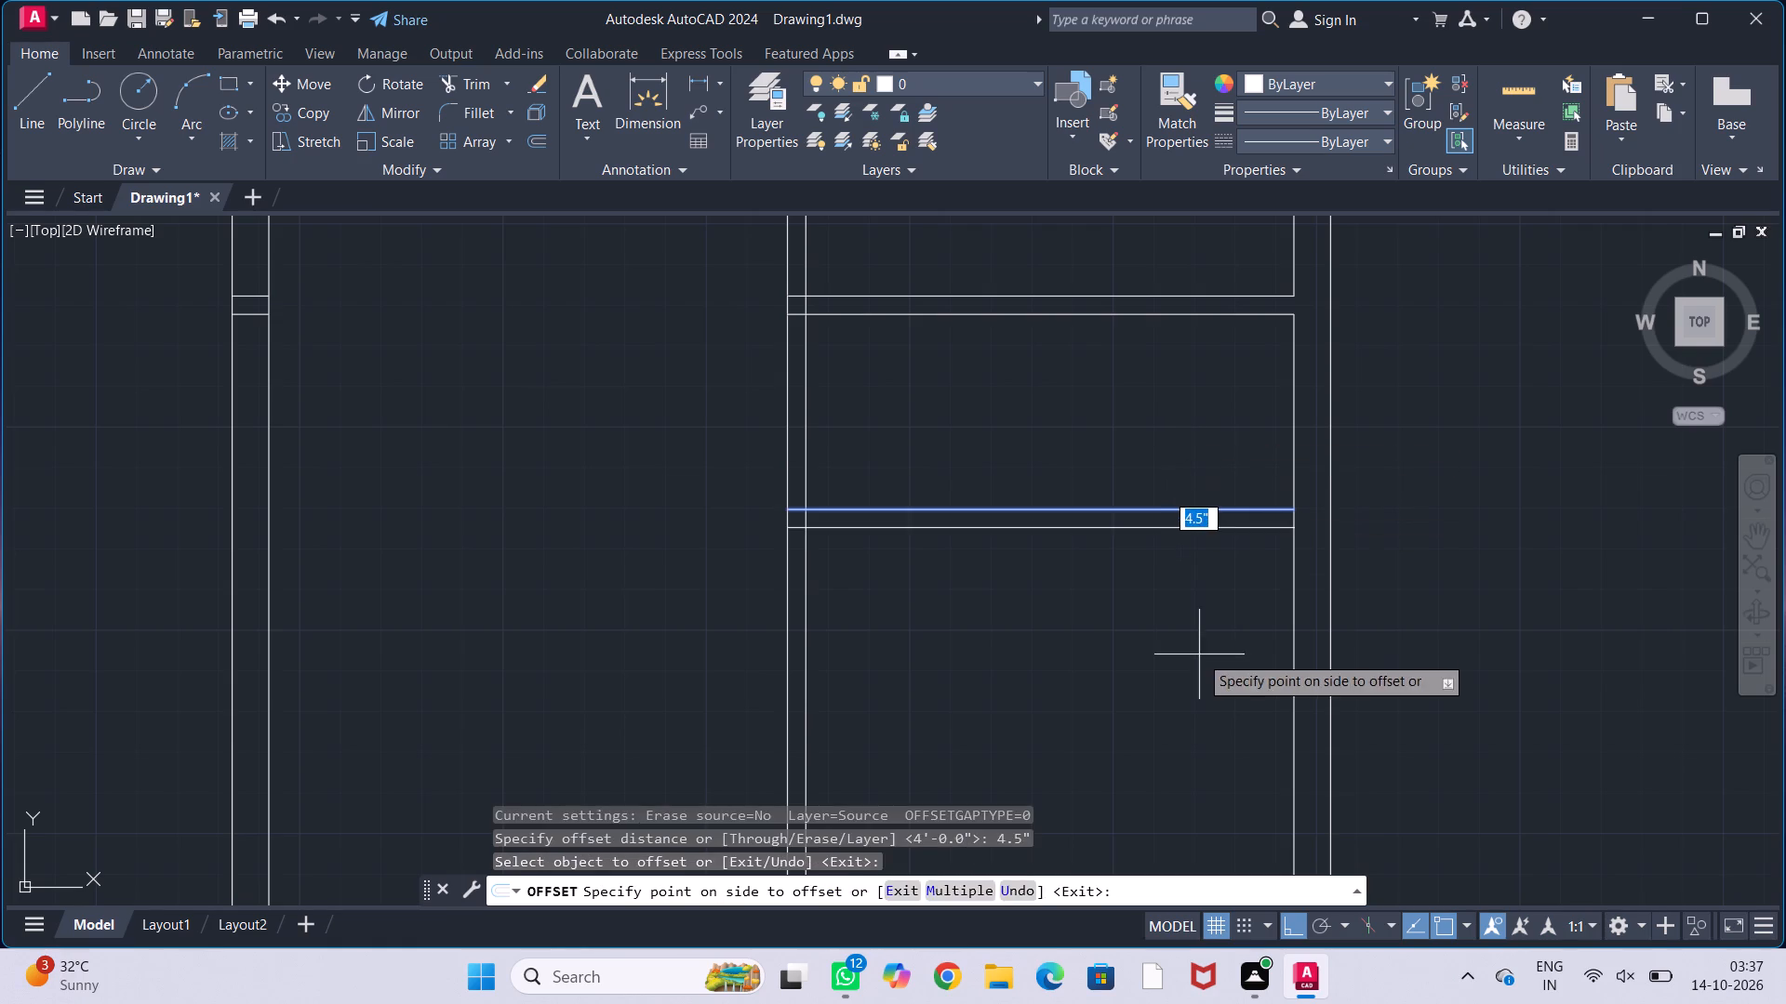
{"action": "left_click", "coordinate": [1199, 654]}
{"action": "key", "text": "Escape"}
{"action": "key", "text": "Escape"}
{"action": "key", "text": "Escape"}
{"action": "key", "text": "Escape"}
{"action": "key", "text": "Escape"}
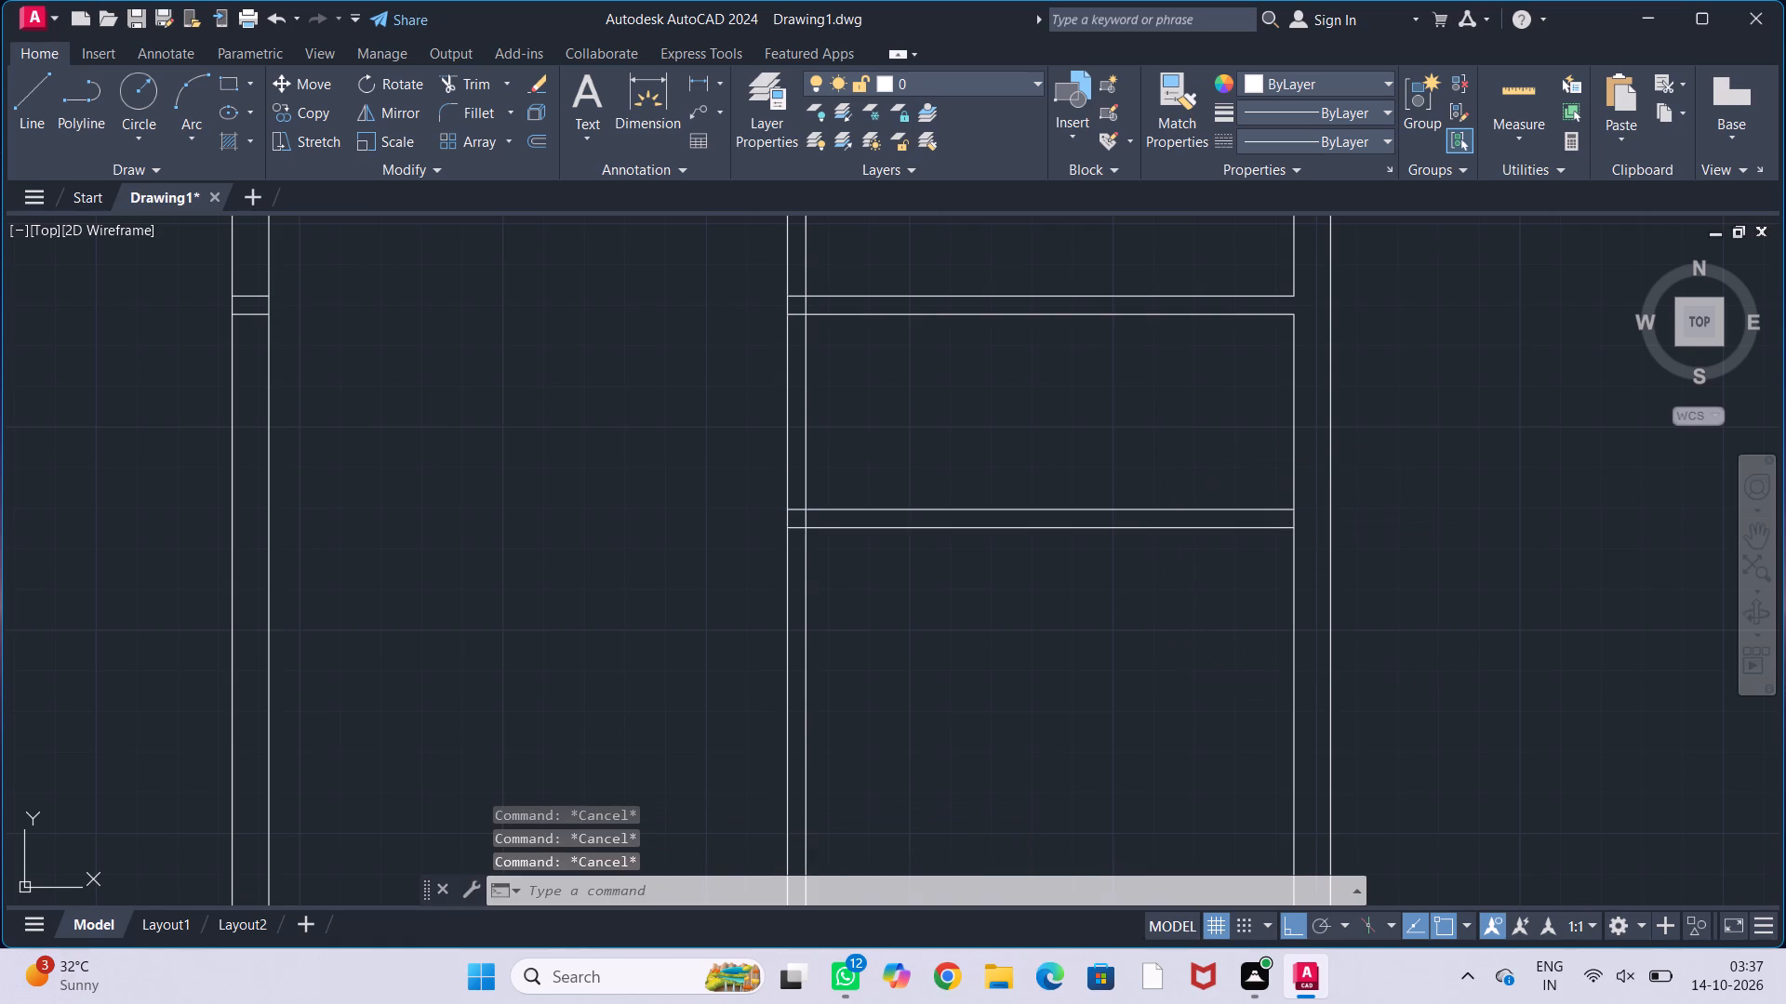
Trim the east wall's inner line between the two lines of the new lower horizontal partition.
{"action": "type", "text": "tr"}
{"action": "key", "text": "Return"}
{"action": "scroll", "coordinate": [1298, 519], "scroll_direction": "up", "scroll_amount": 2}
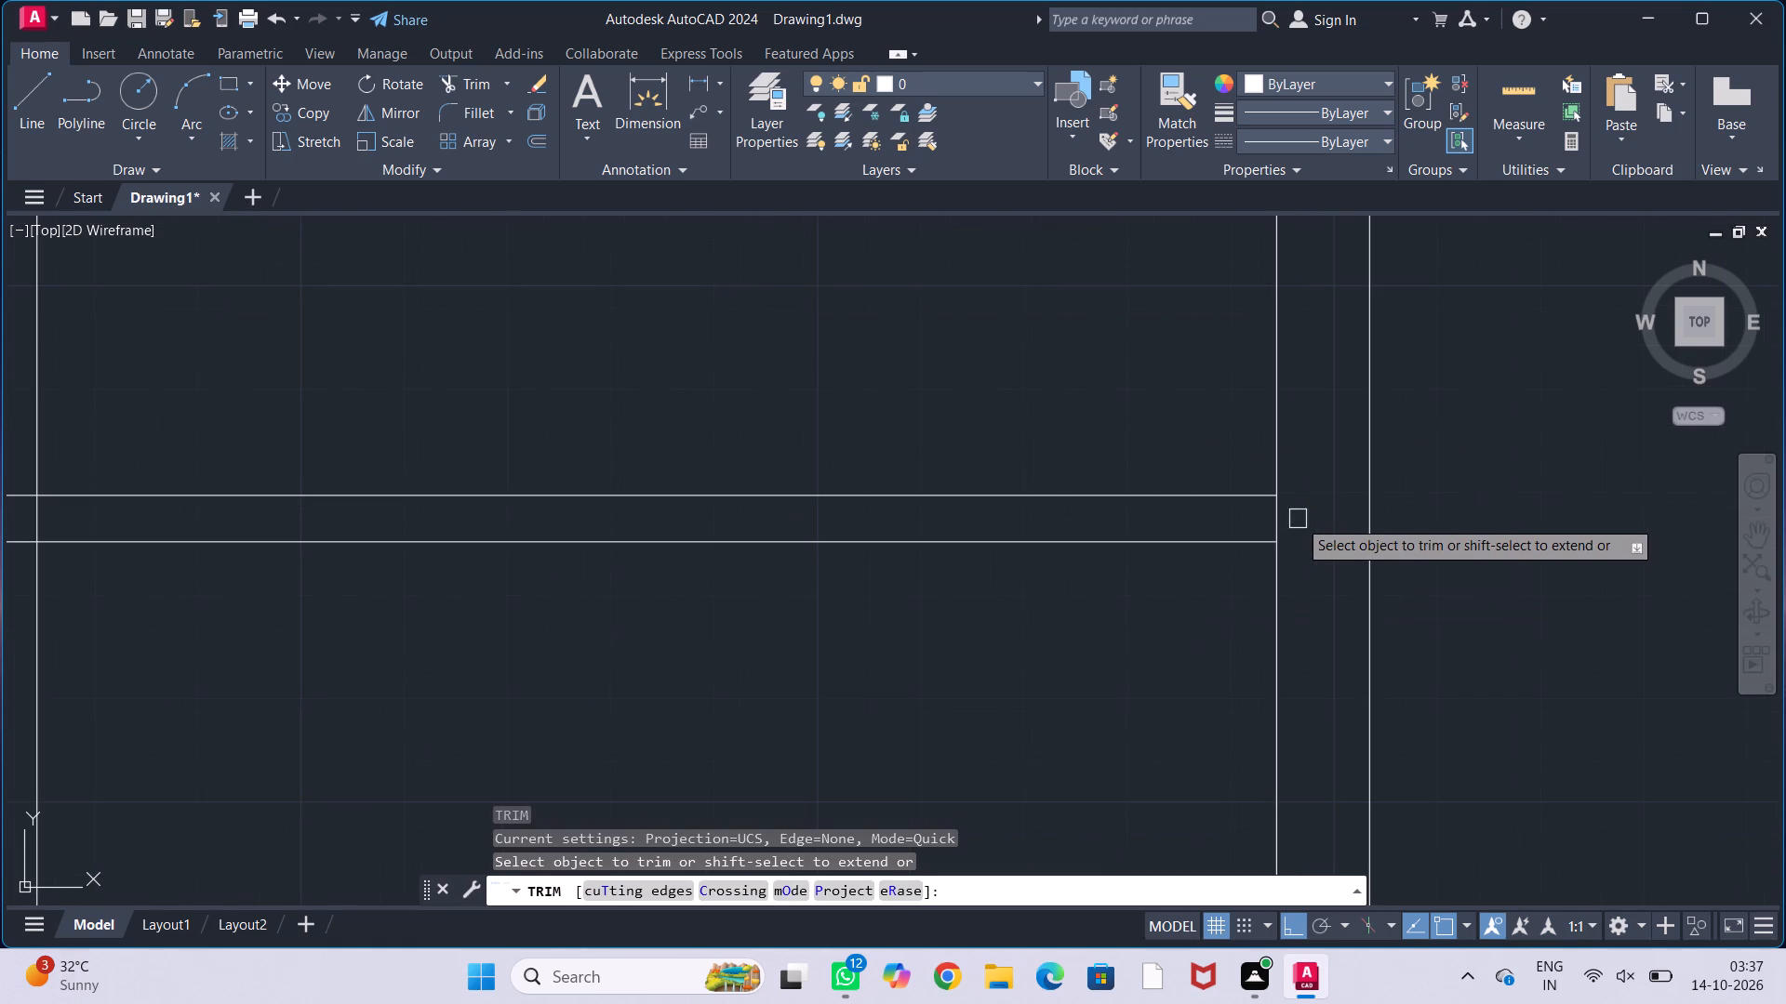
{"action": "left_click", "coordinate": [1283, 525]}
{"action": "key", "text": "Escape"}
{"action": "key", "text": "Escape"}
{"action": "key", "text": "Escape"}
{"action": "key", "text": "Escape"}
{"action": "scroll", "coordinate": [1090, 602], "scroll_direction": "down", "scroll_amount": 1}
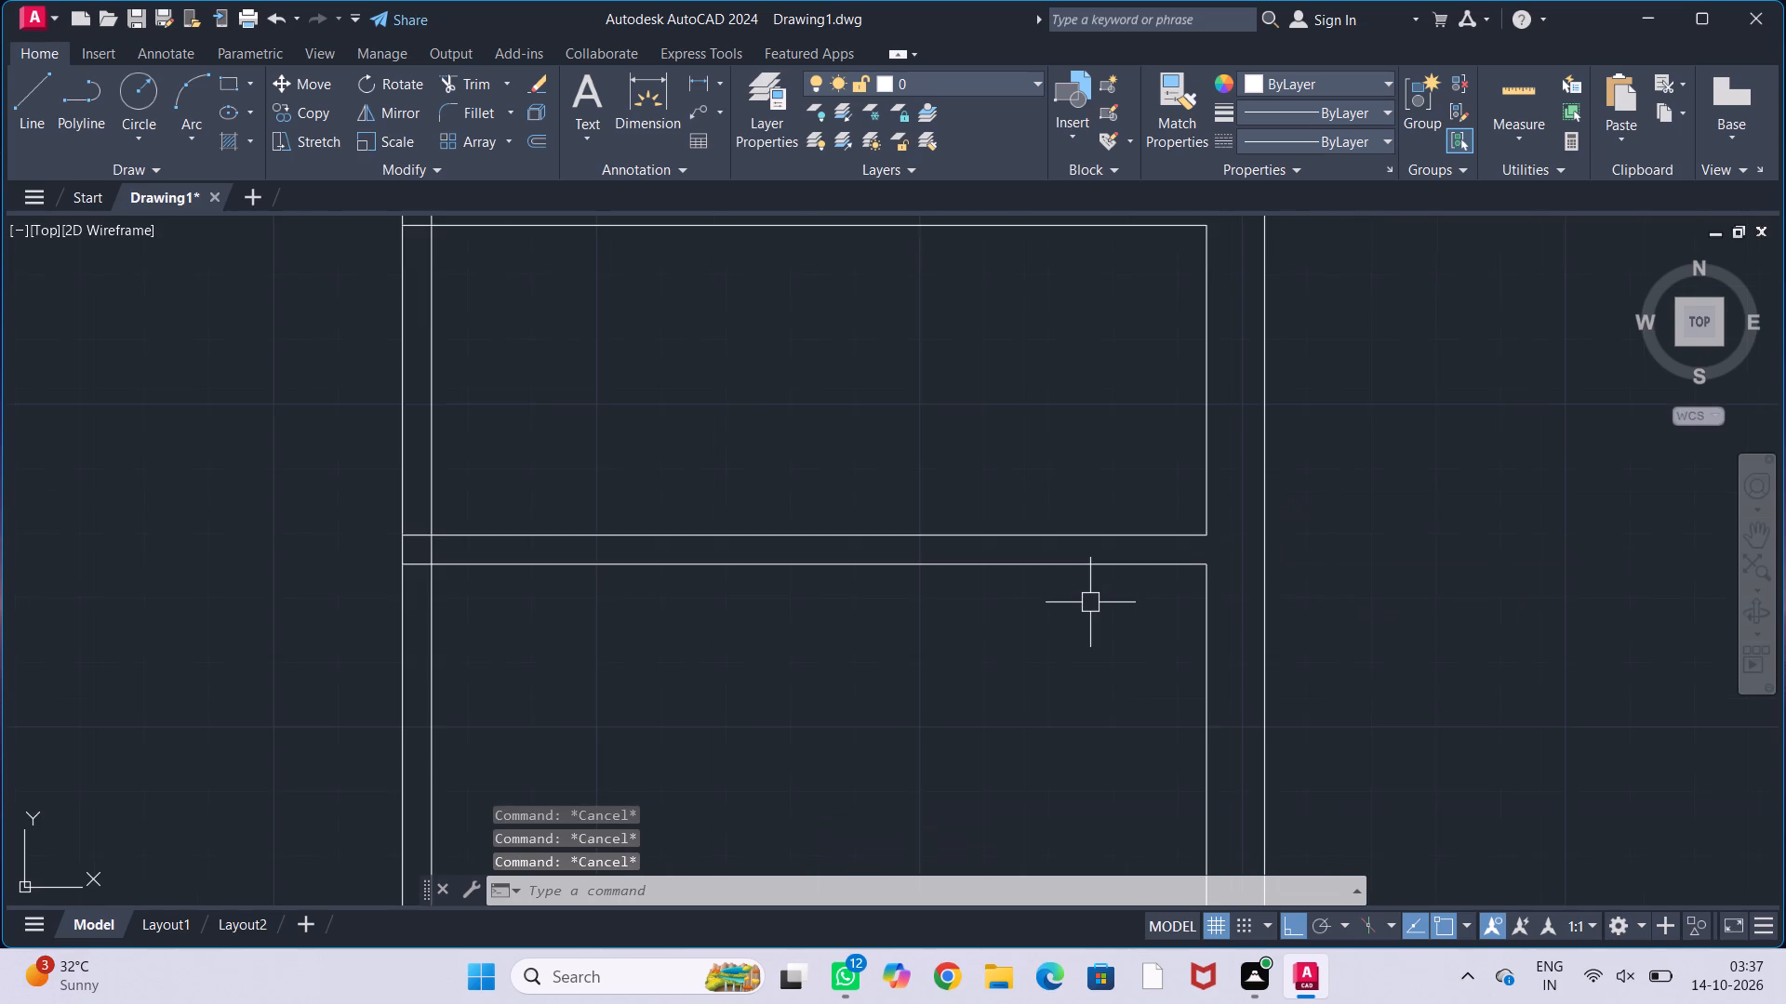
Offset the east wall's inner line 6' westward between the two eastern horizontal partitions.
{"action": "middle_click_drag", "start_coordinate": [1032, 637], "coordinate": [1207, 636]}
{"action": "scroll", "coordinate": [1230, 636], "scroll_direction": "down", "scroll_amount": 1}
{"action": "middle_click_drag", "start_coordinate": [1220, 640], "coordinate": [1206, 666]}
{"action": "type", "text": "off"}
{"action": "key", "text": "Return"}
{"action": "type", "text": "6'"}
{"action": "key", "text": "Return"}
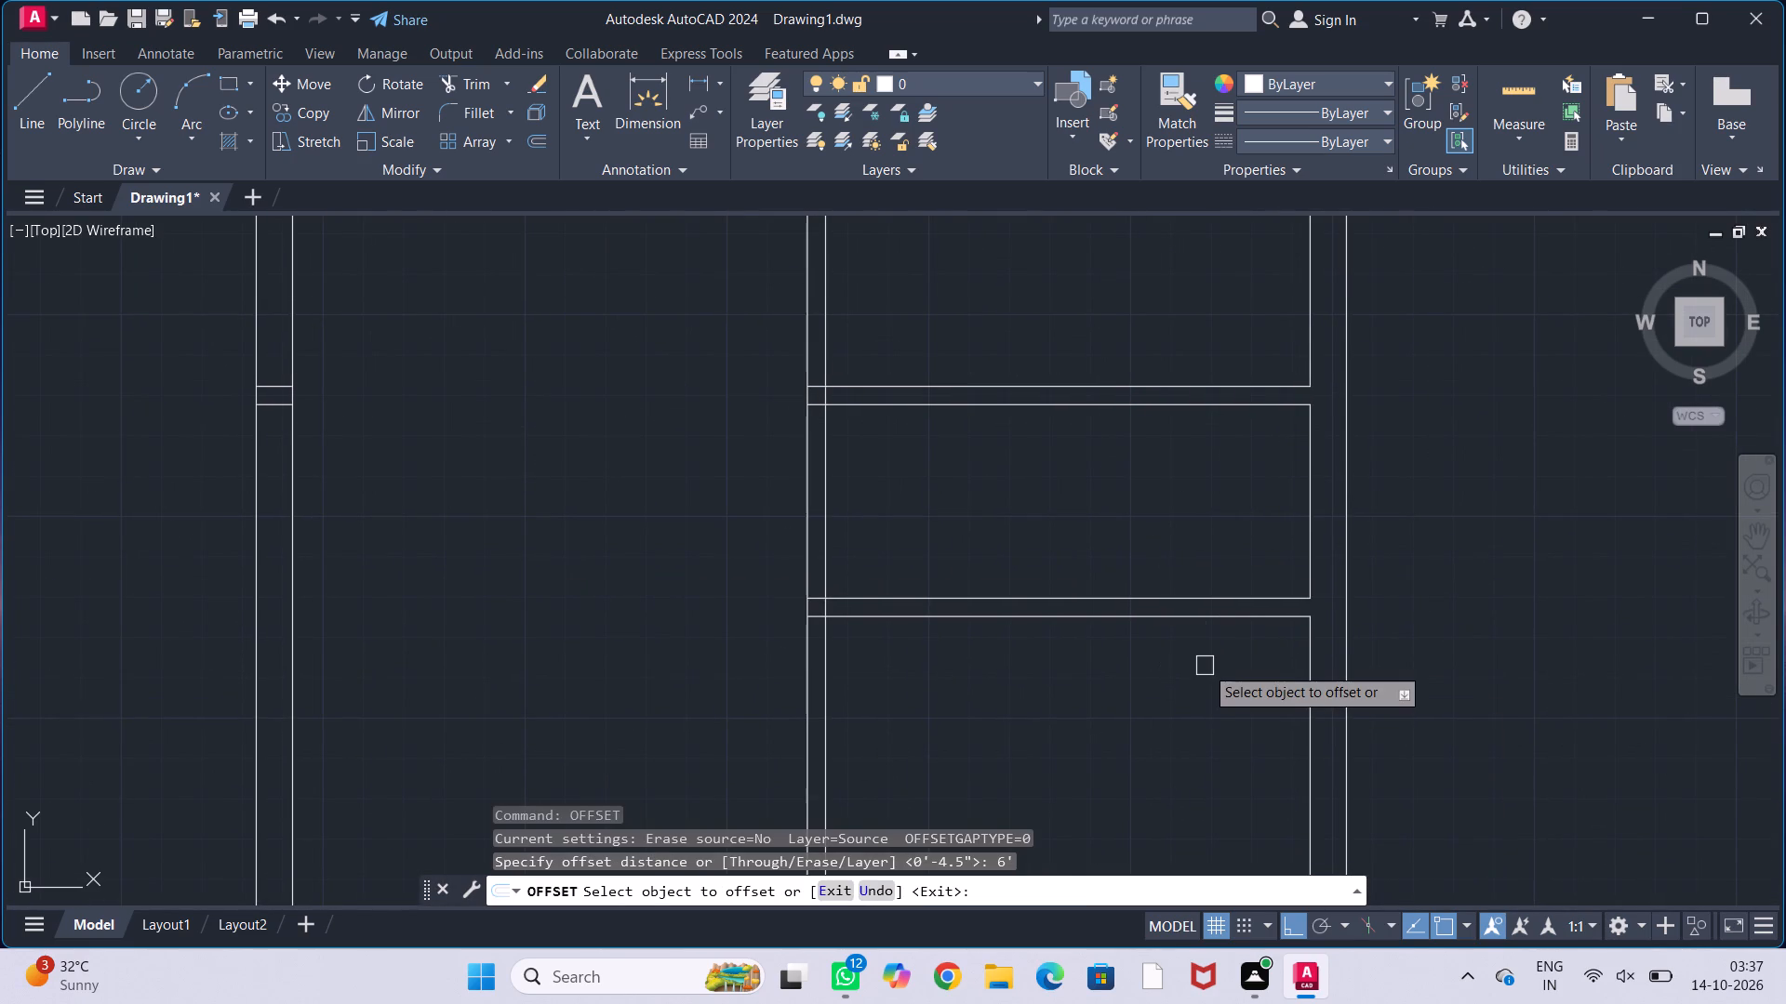
{"action": "left_click_drag", "start_coordinate": [1309, 533], "coordinate": [1300, 536]}
{"action": "left_click", "coordinate": [1189, 535]}
{"action": "key", "text": "Escape"}
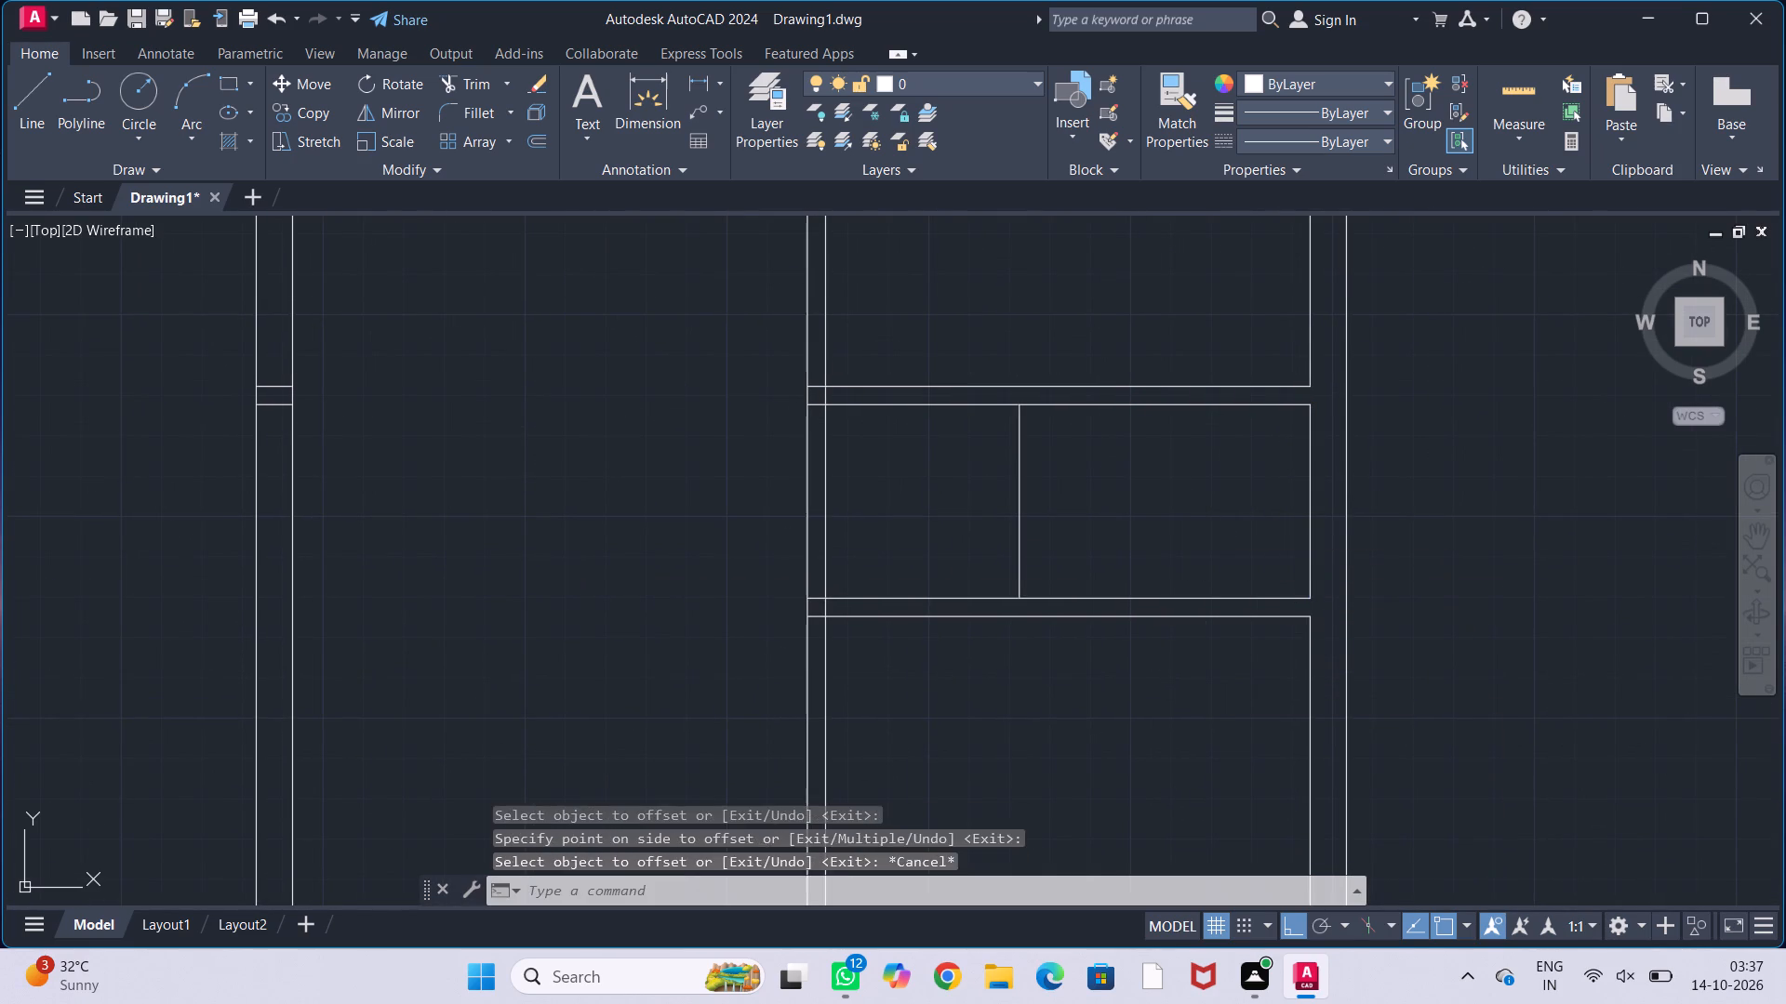
{"action": "key", "text": "Escape"}
{"action": "key", "text": "Escape"}
{"action": "key", "text": "Escape"}
Offset the new short vertical line 4.5" westward to give that partition its thickness.
{"action": "type", "text": "off"}
{"action": "key", "text": "Return"}
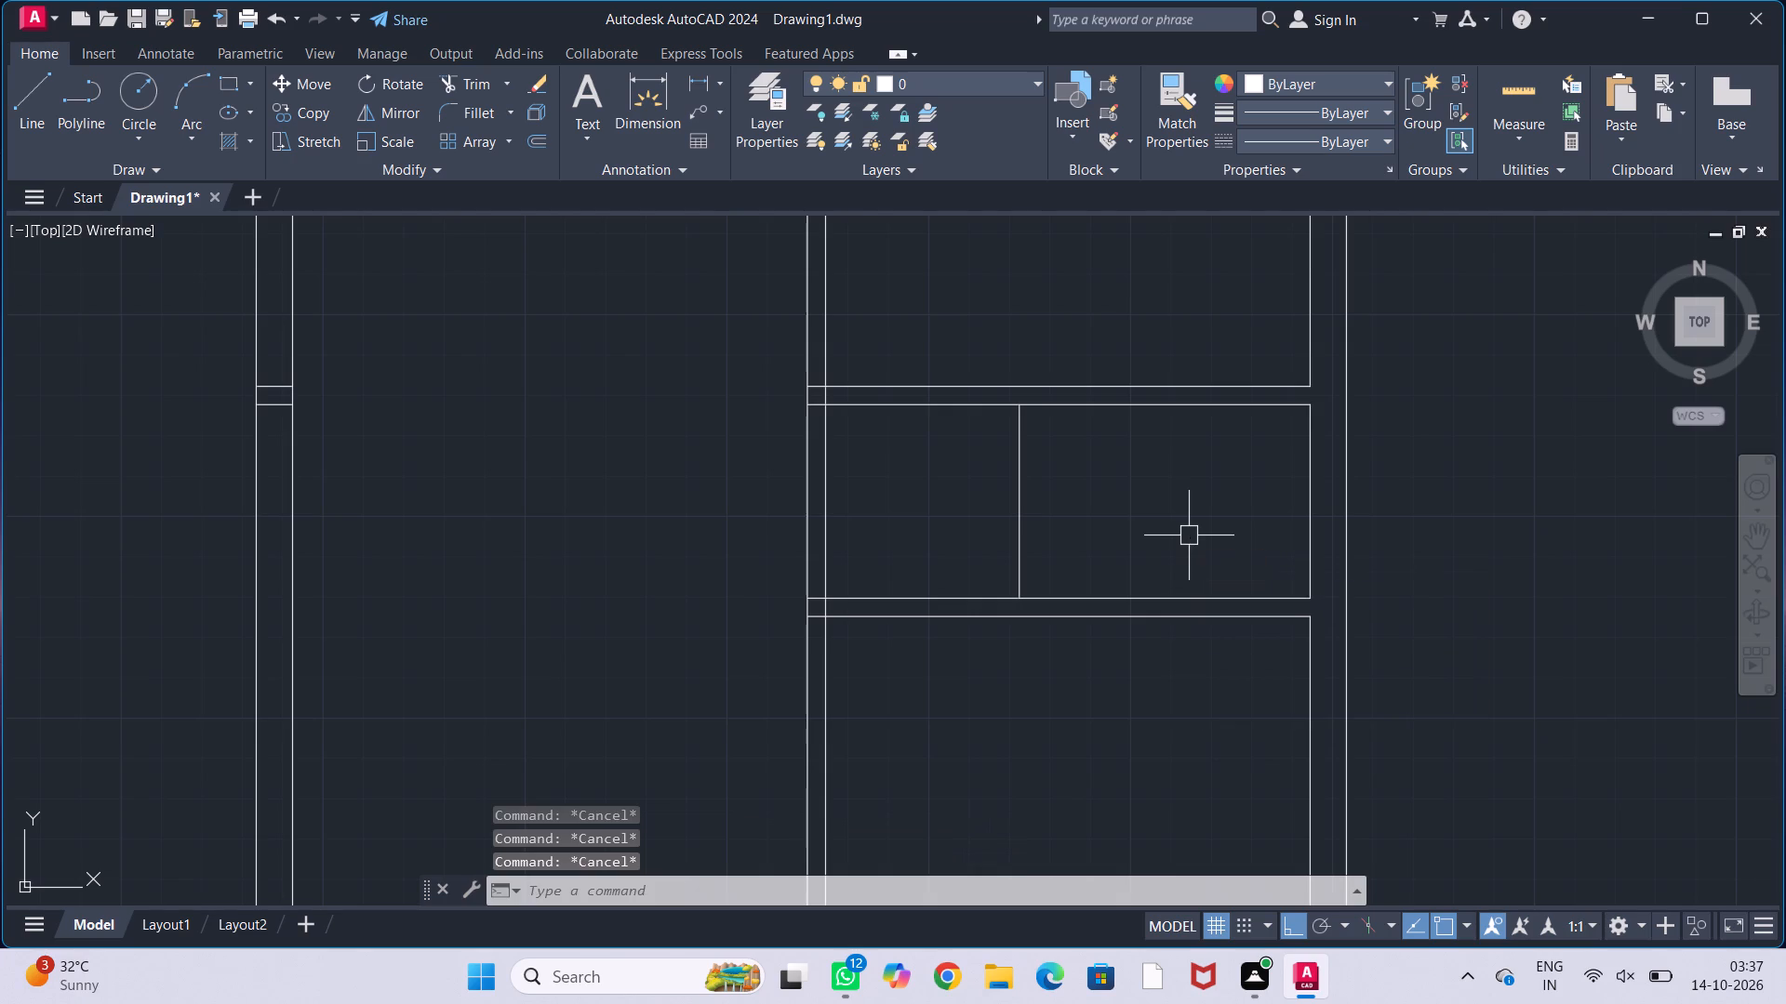
{"action": "type", "text": "4.5\""}
{"action": "key", "text": "Return"}
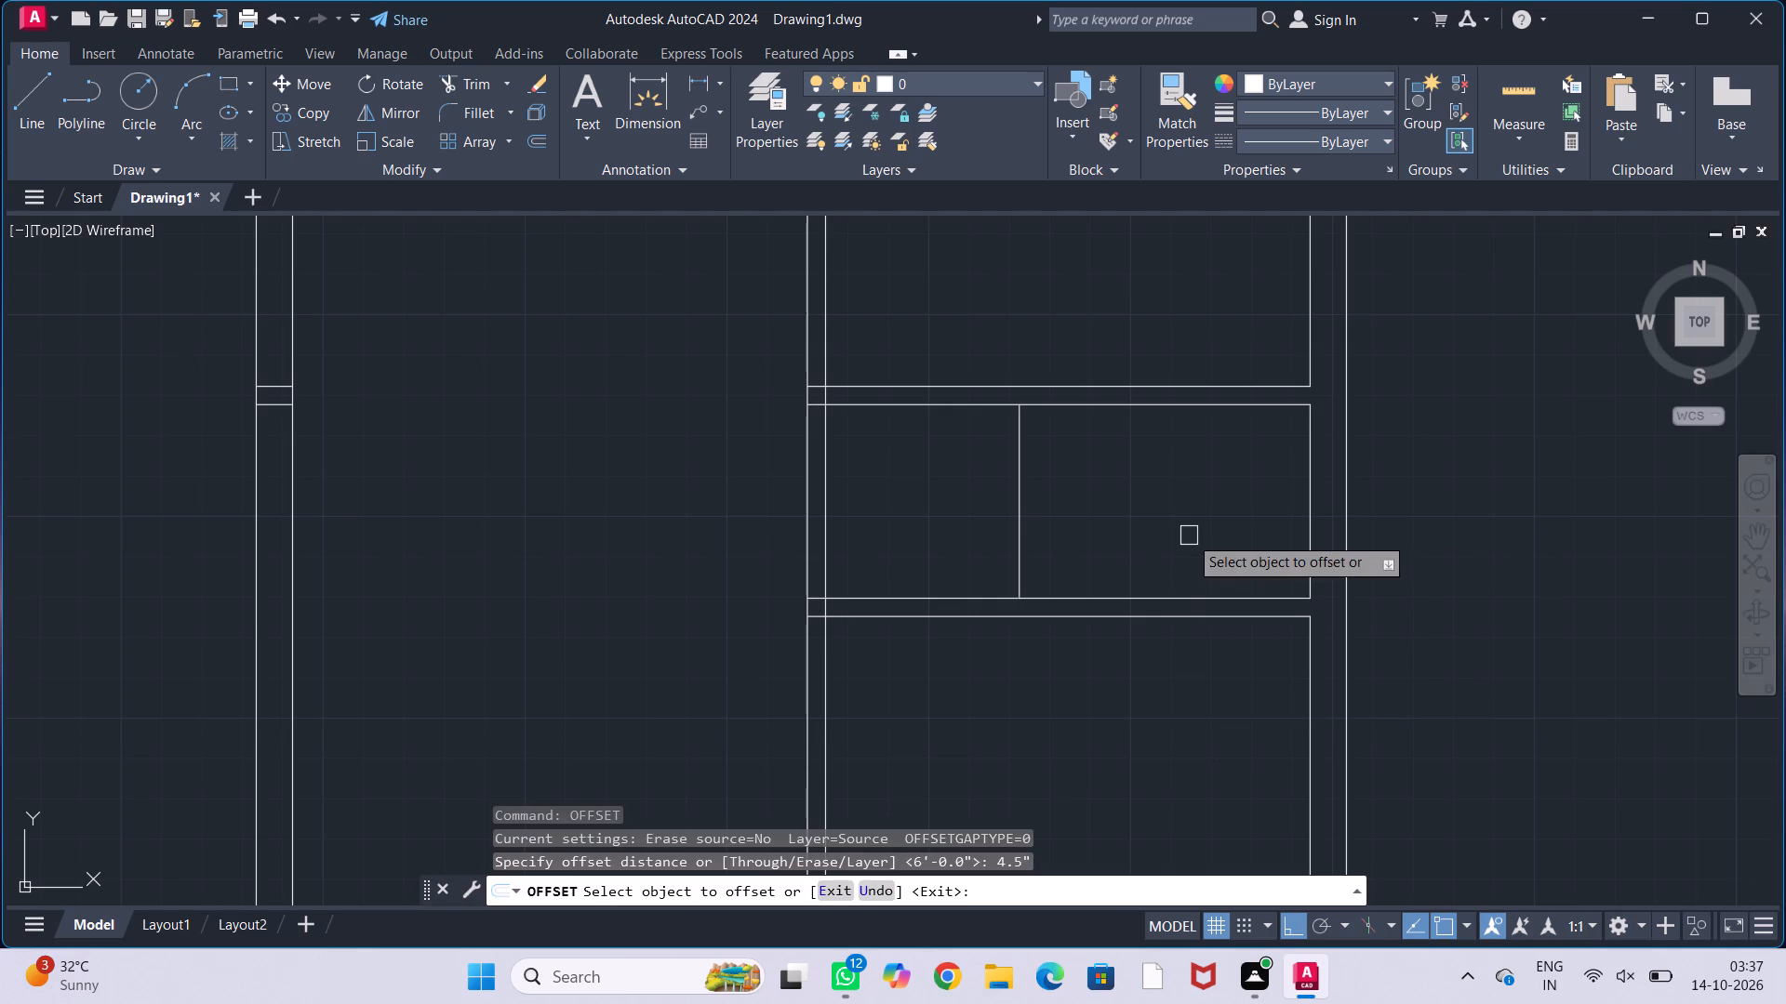
{"action": "left_click", "coordinate": [1024, 523]}
{"action": "left_click", "coordinate": [900, 535]}
{"action": "key", "text": "Escape"}
{"action": "key", "text": "Escape"}
{"action": "key", "text": "Escape"}
{"action": "key", "text": "Escape"}
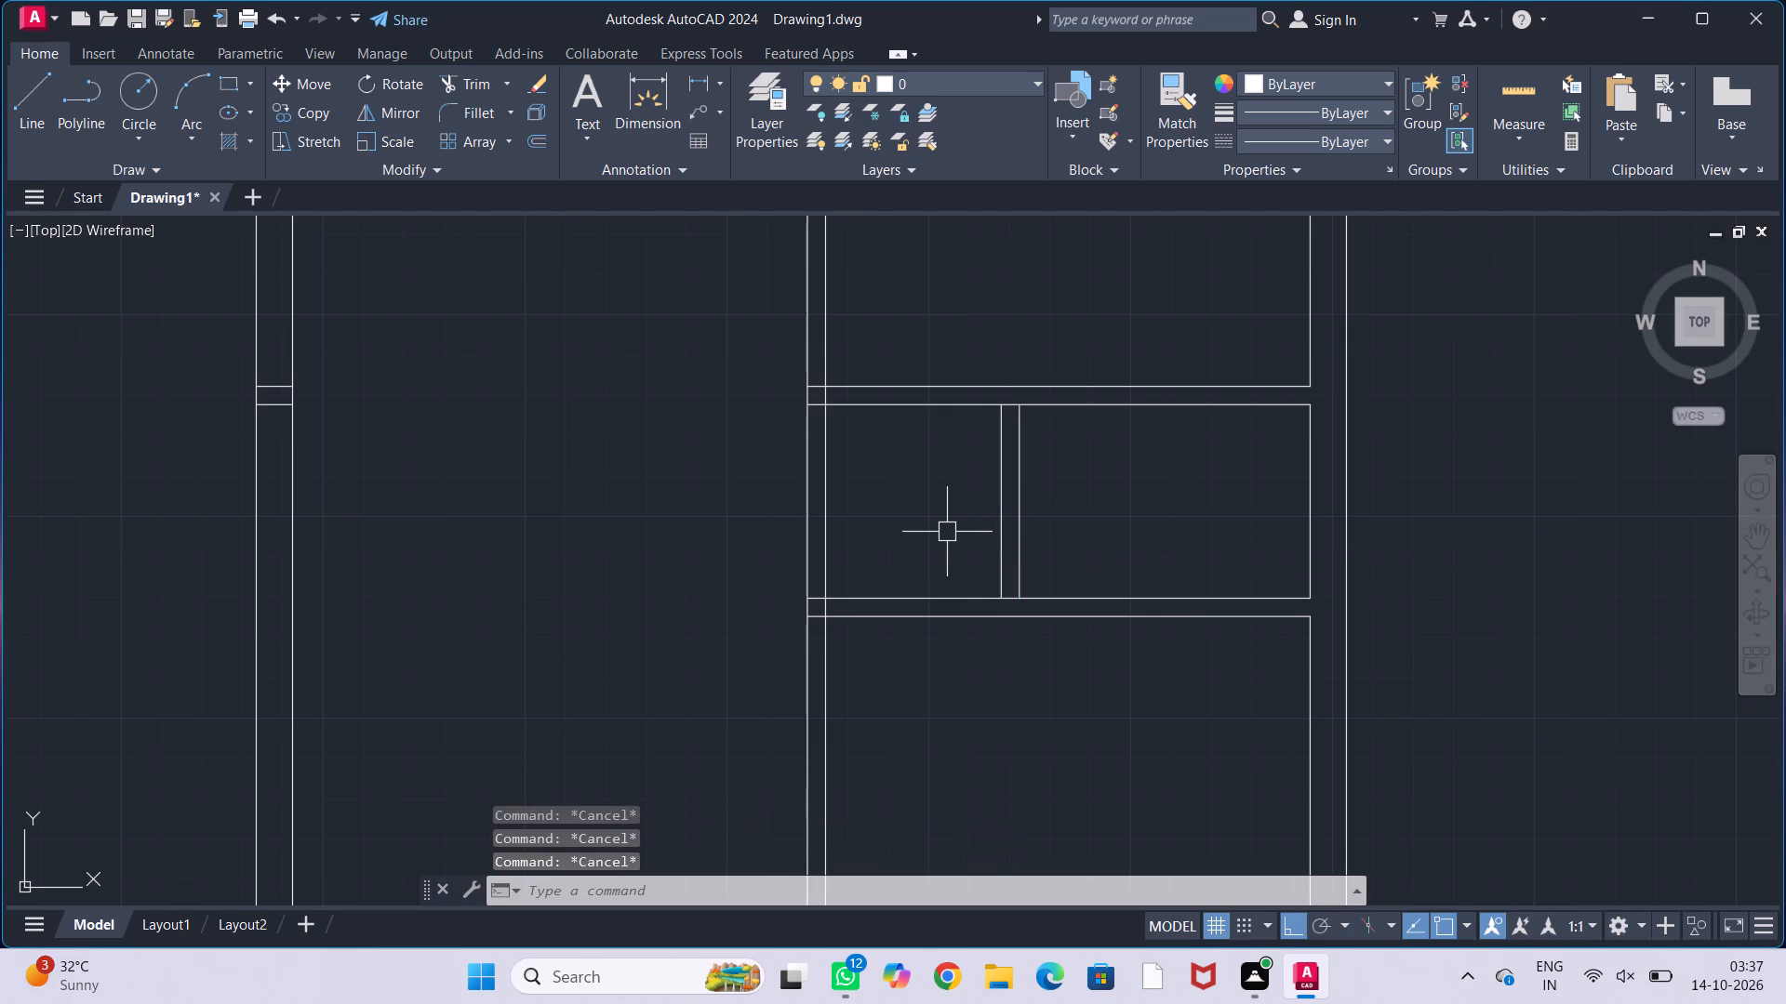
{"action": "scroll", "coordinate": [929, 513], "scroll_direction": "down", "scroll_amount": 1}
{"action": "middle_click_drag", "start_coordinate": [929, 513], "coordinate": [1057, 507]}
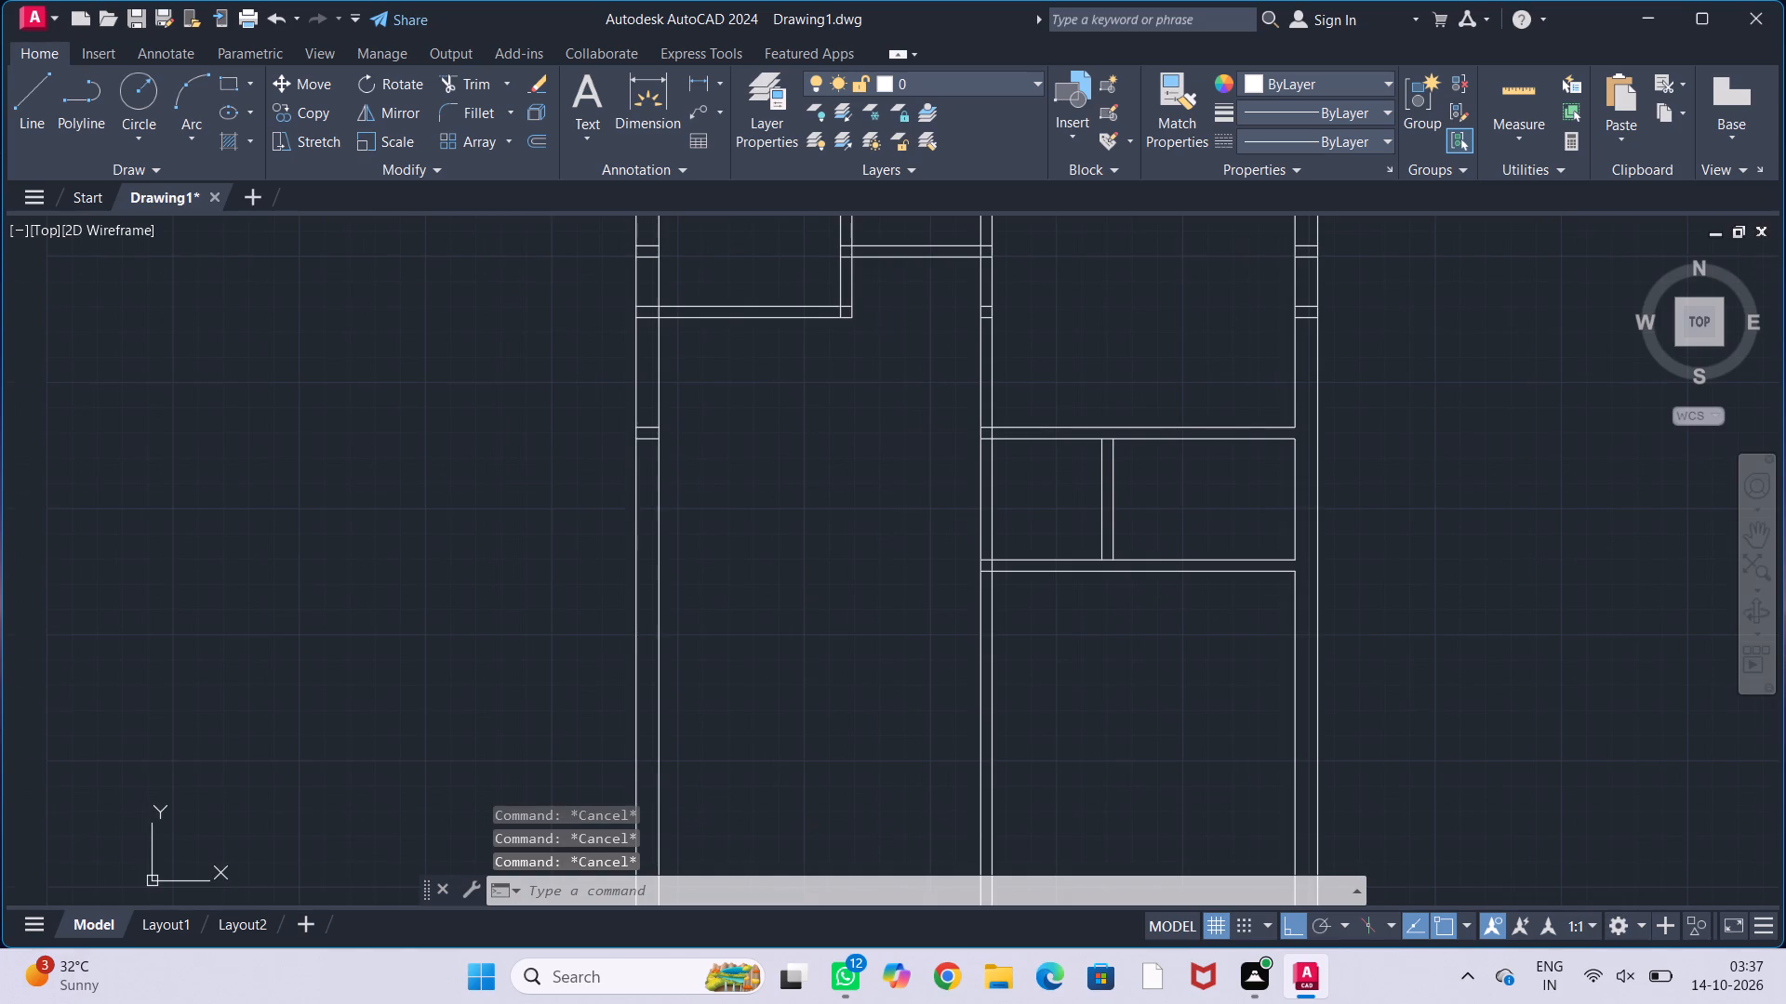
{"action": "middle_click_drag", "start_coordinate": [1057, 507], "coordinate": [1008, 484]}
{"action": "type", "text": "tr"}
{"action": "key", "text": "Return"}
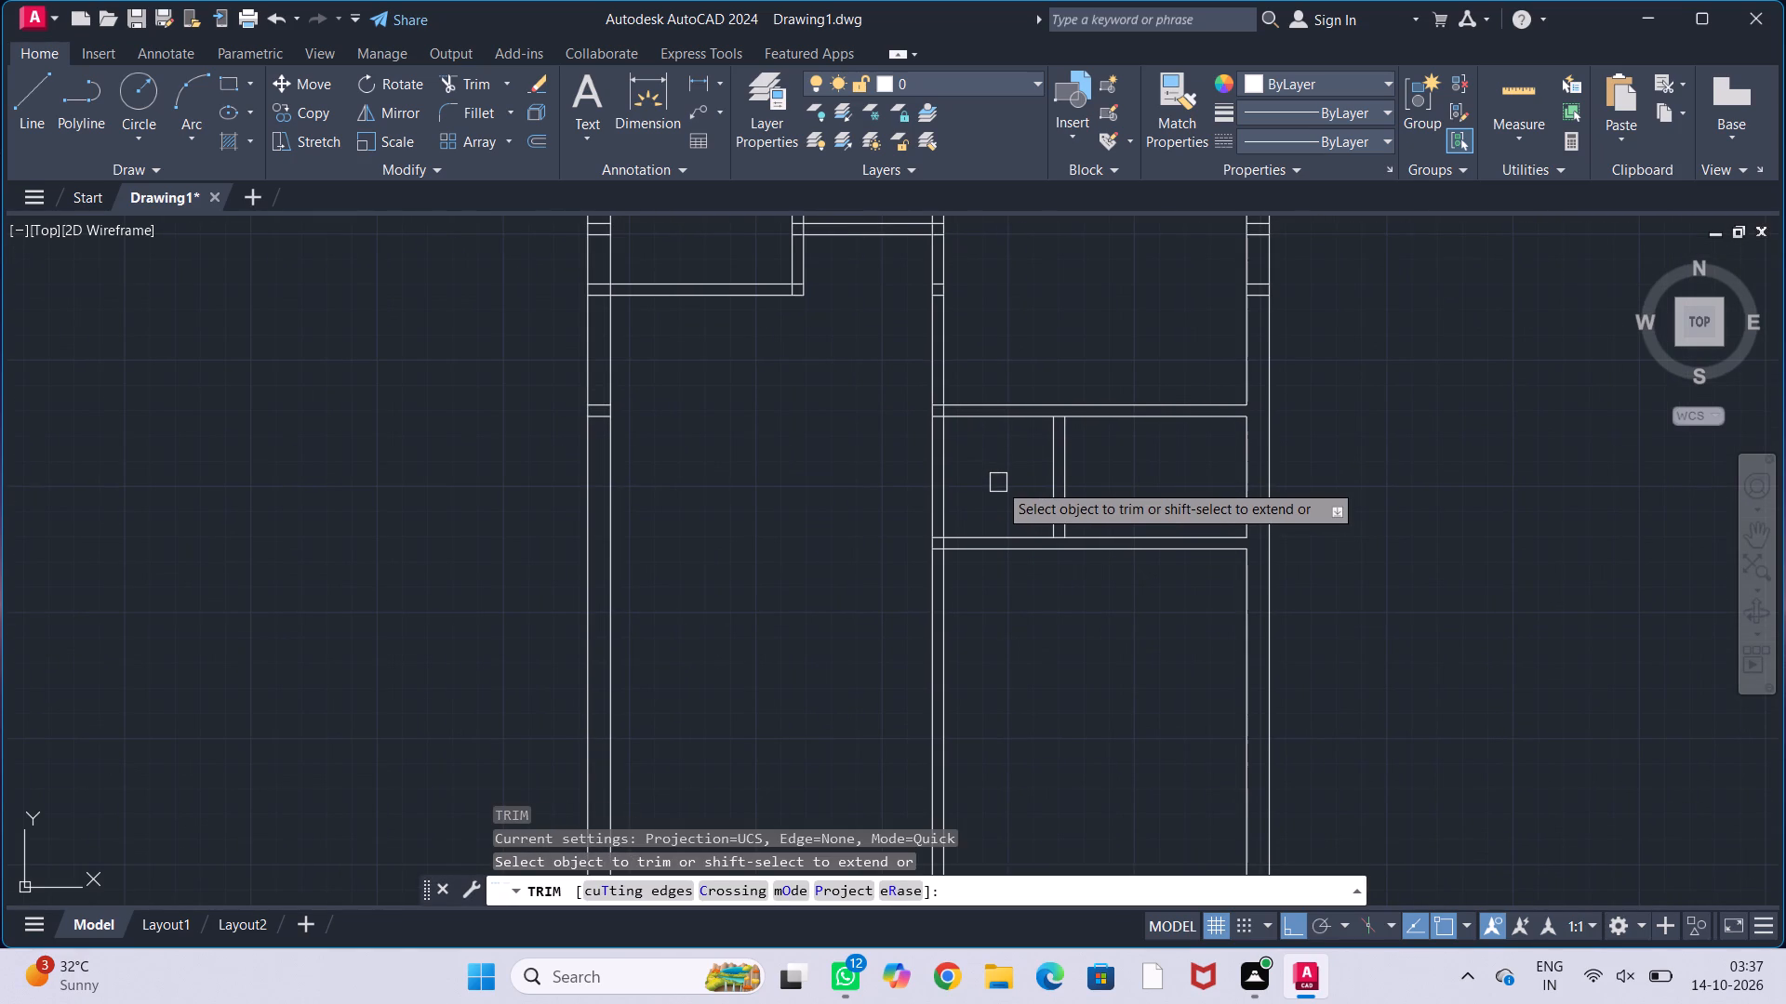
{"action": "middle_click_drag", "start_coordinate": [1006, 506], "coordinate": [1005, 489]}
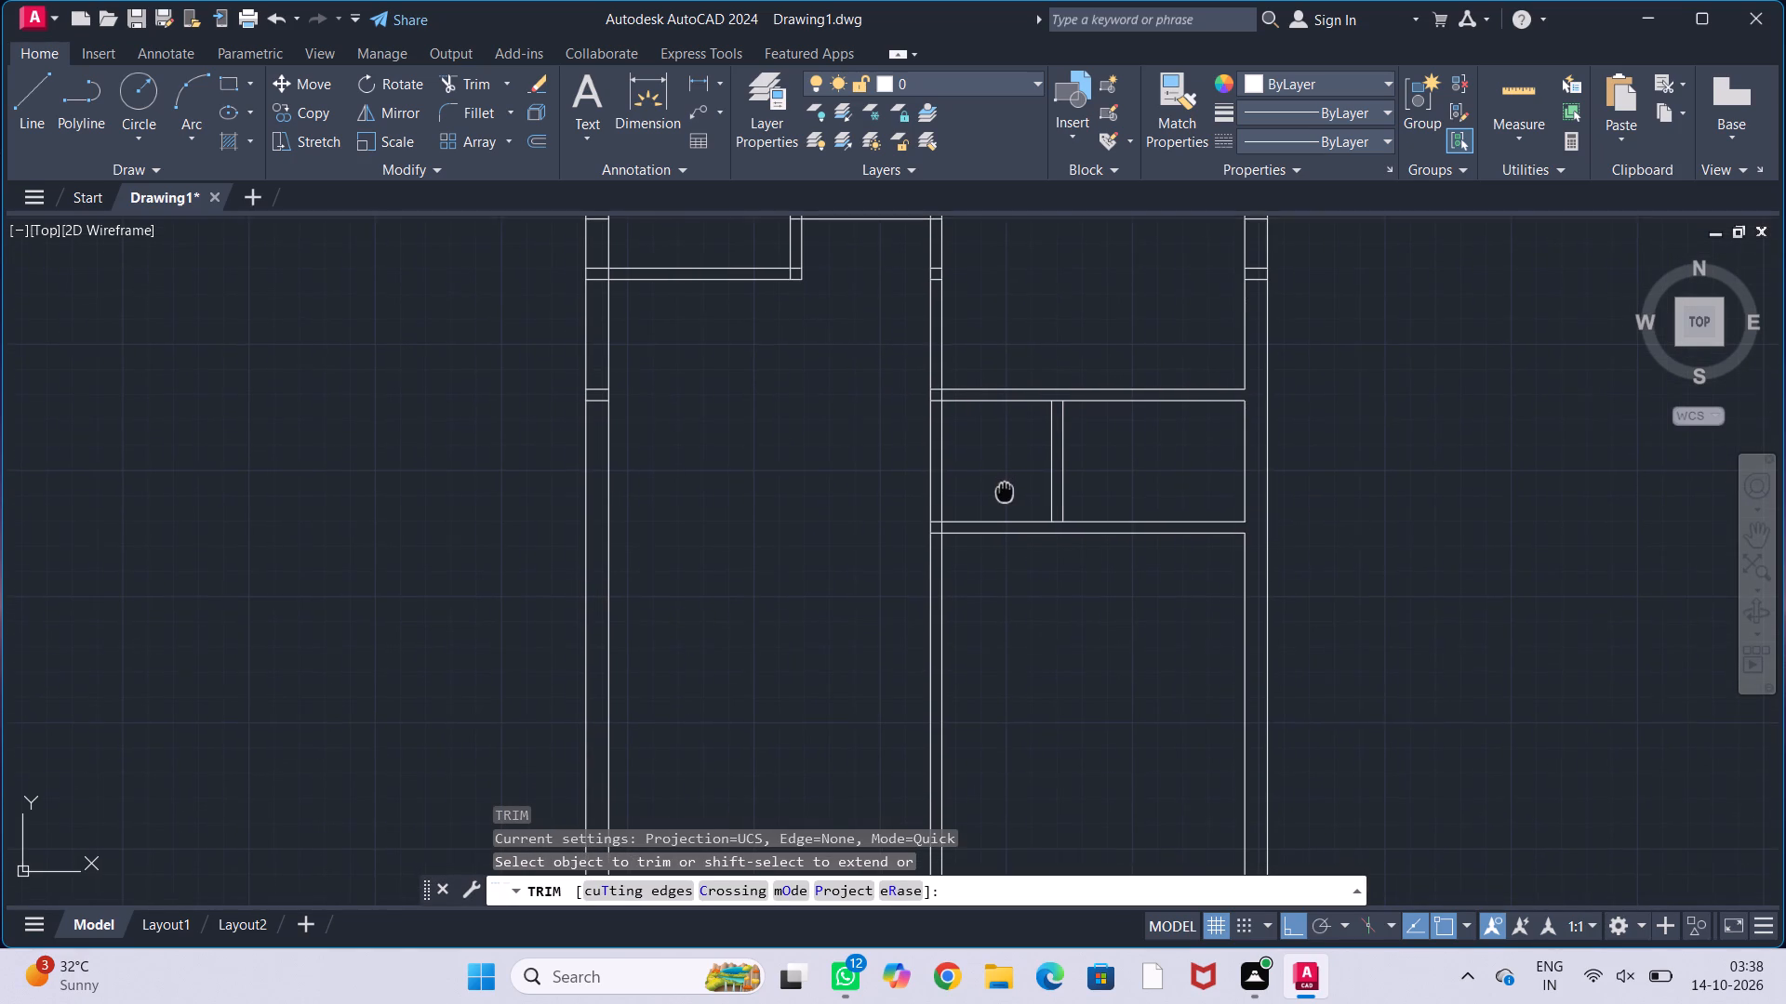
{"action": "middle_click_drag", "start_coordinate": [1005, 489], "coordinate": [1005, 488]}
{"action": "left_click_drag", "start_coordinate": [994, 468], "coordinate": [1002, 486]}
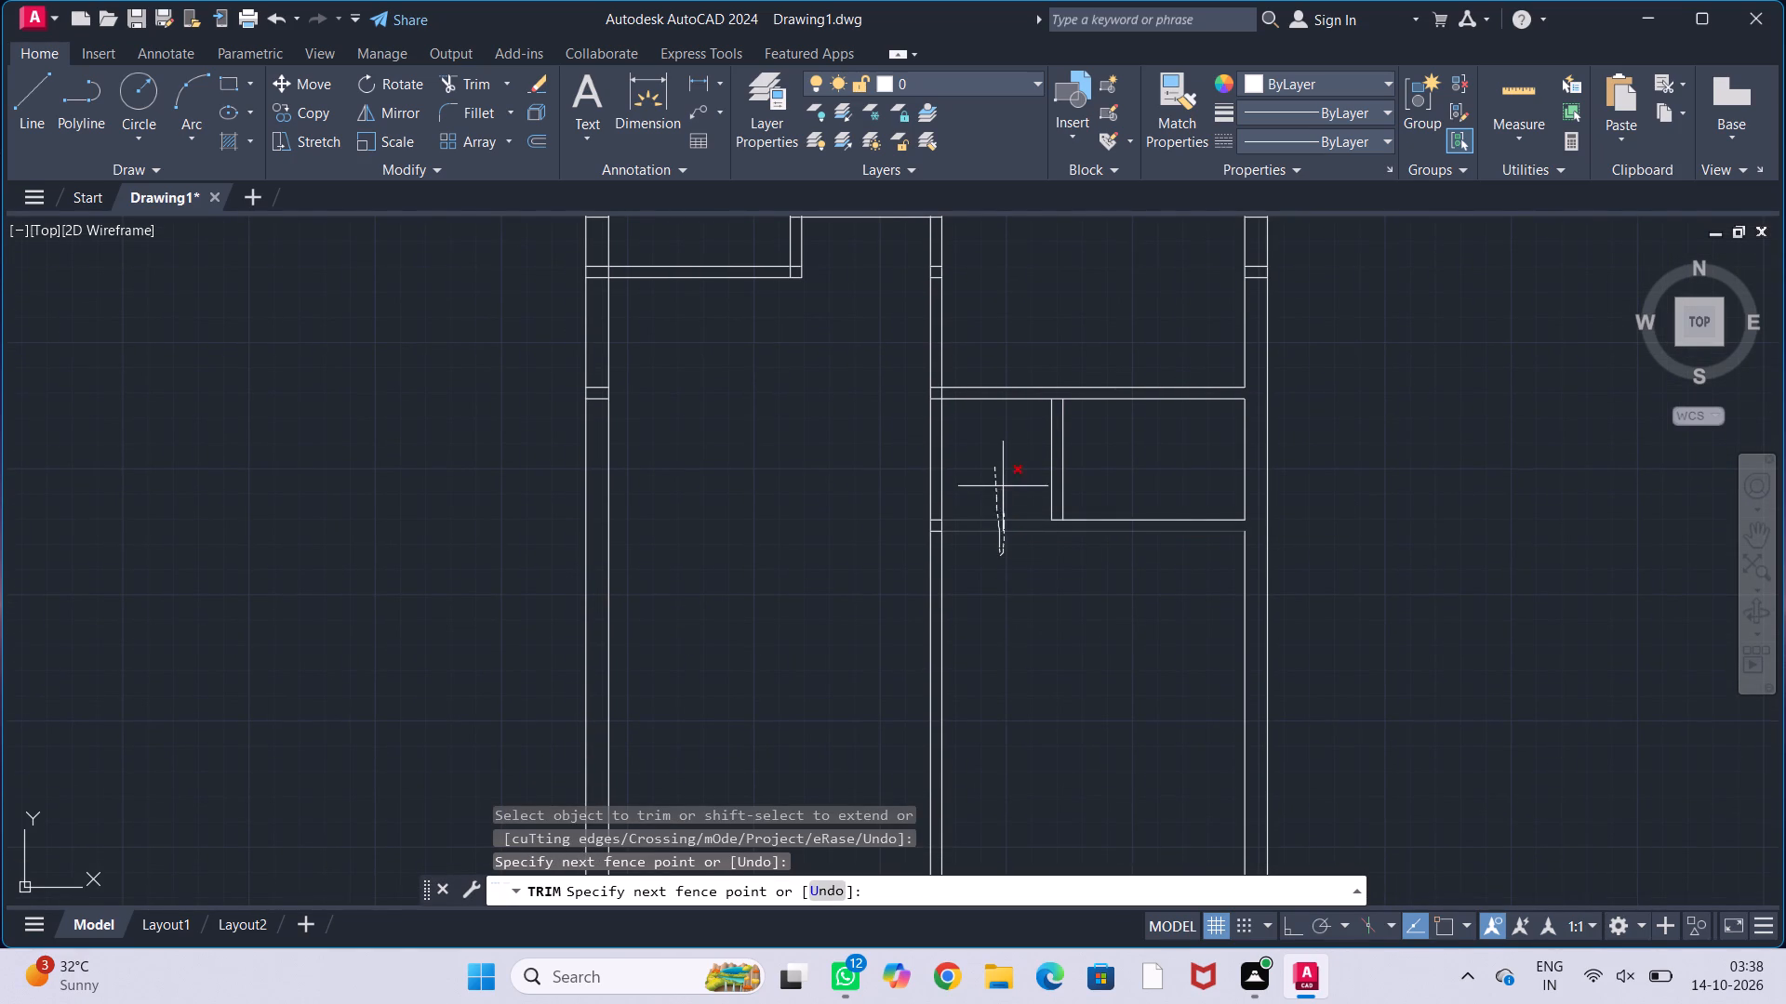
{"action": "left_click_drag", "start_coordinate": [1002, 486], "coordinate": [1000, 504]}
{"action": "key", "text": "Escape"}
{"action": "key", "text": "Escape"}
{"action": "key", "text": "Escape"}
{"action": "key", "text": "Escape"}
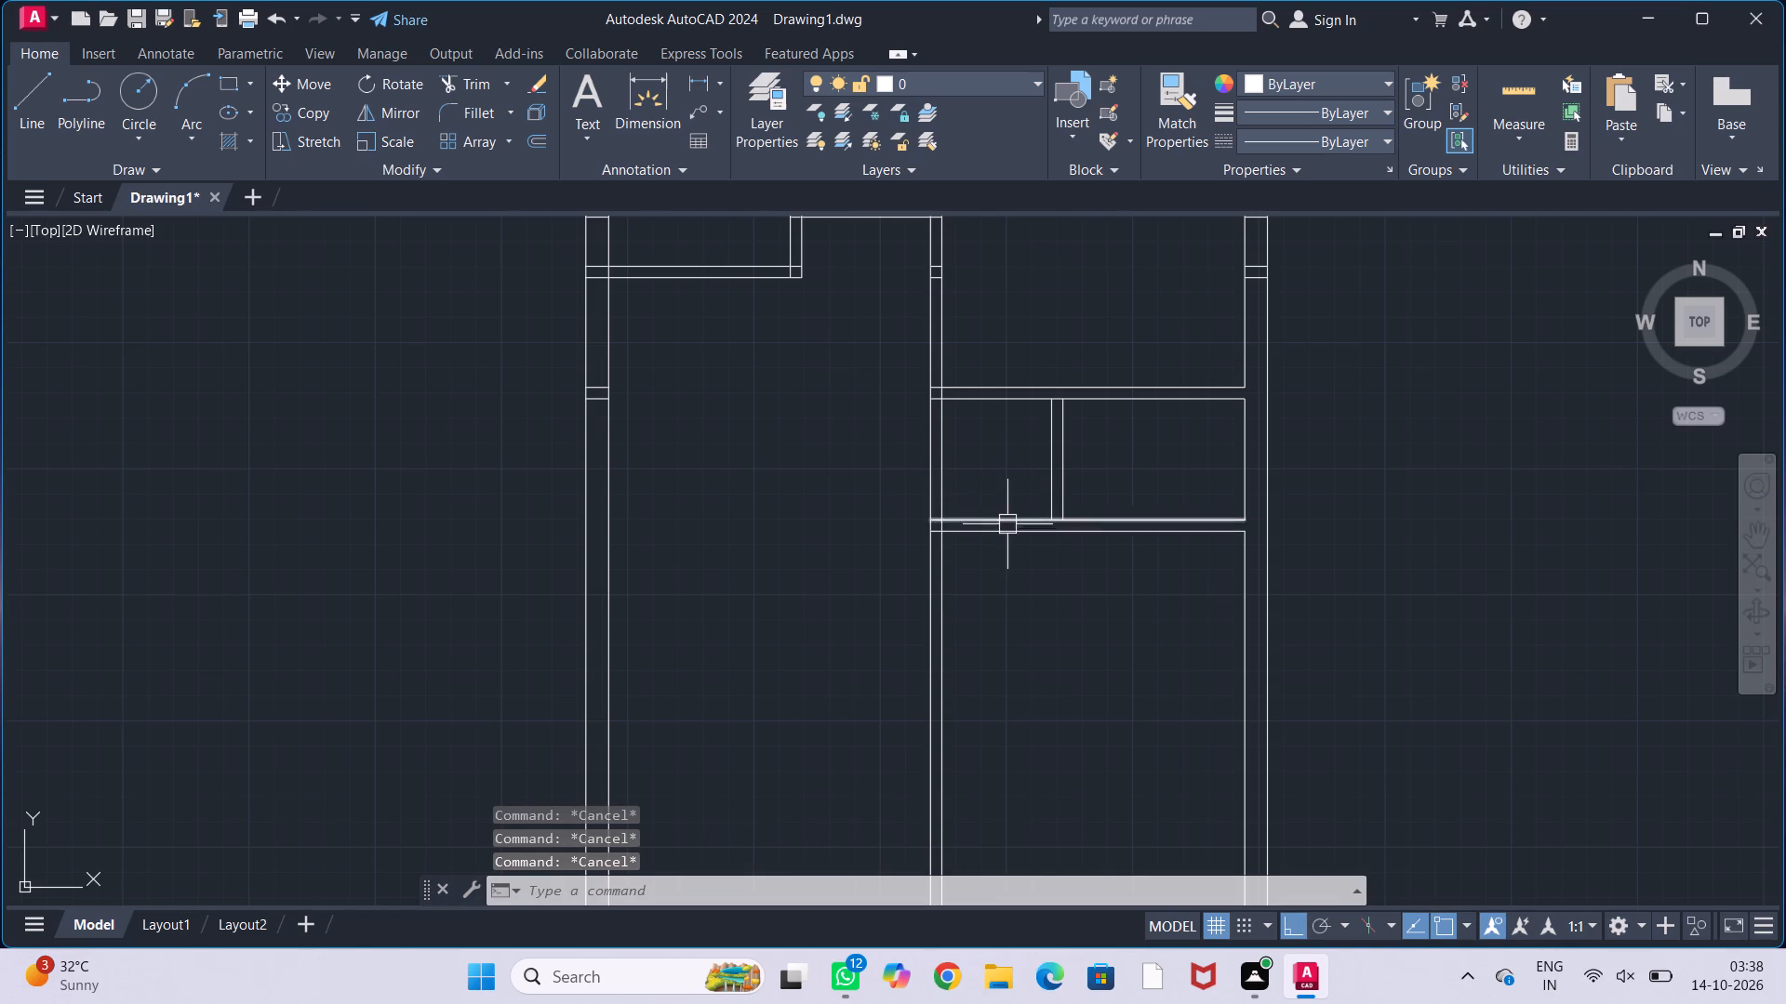
Extend both lines of the short vertical partition down to the south line of the lower horizontal partition.
{"action": "scroll", "coordinate": [1011, 522], "scroll_direction": "up", "scroll_amount": 1}
{"action": "type", "text": "ex"}
{"action": "key", "text": "Return"}
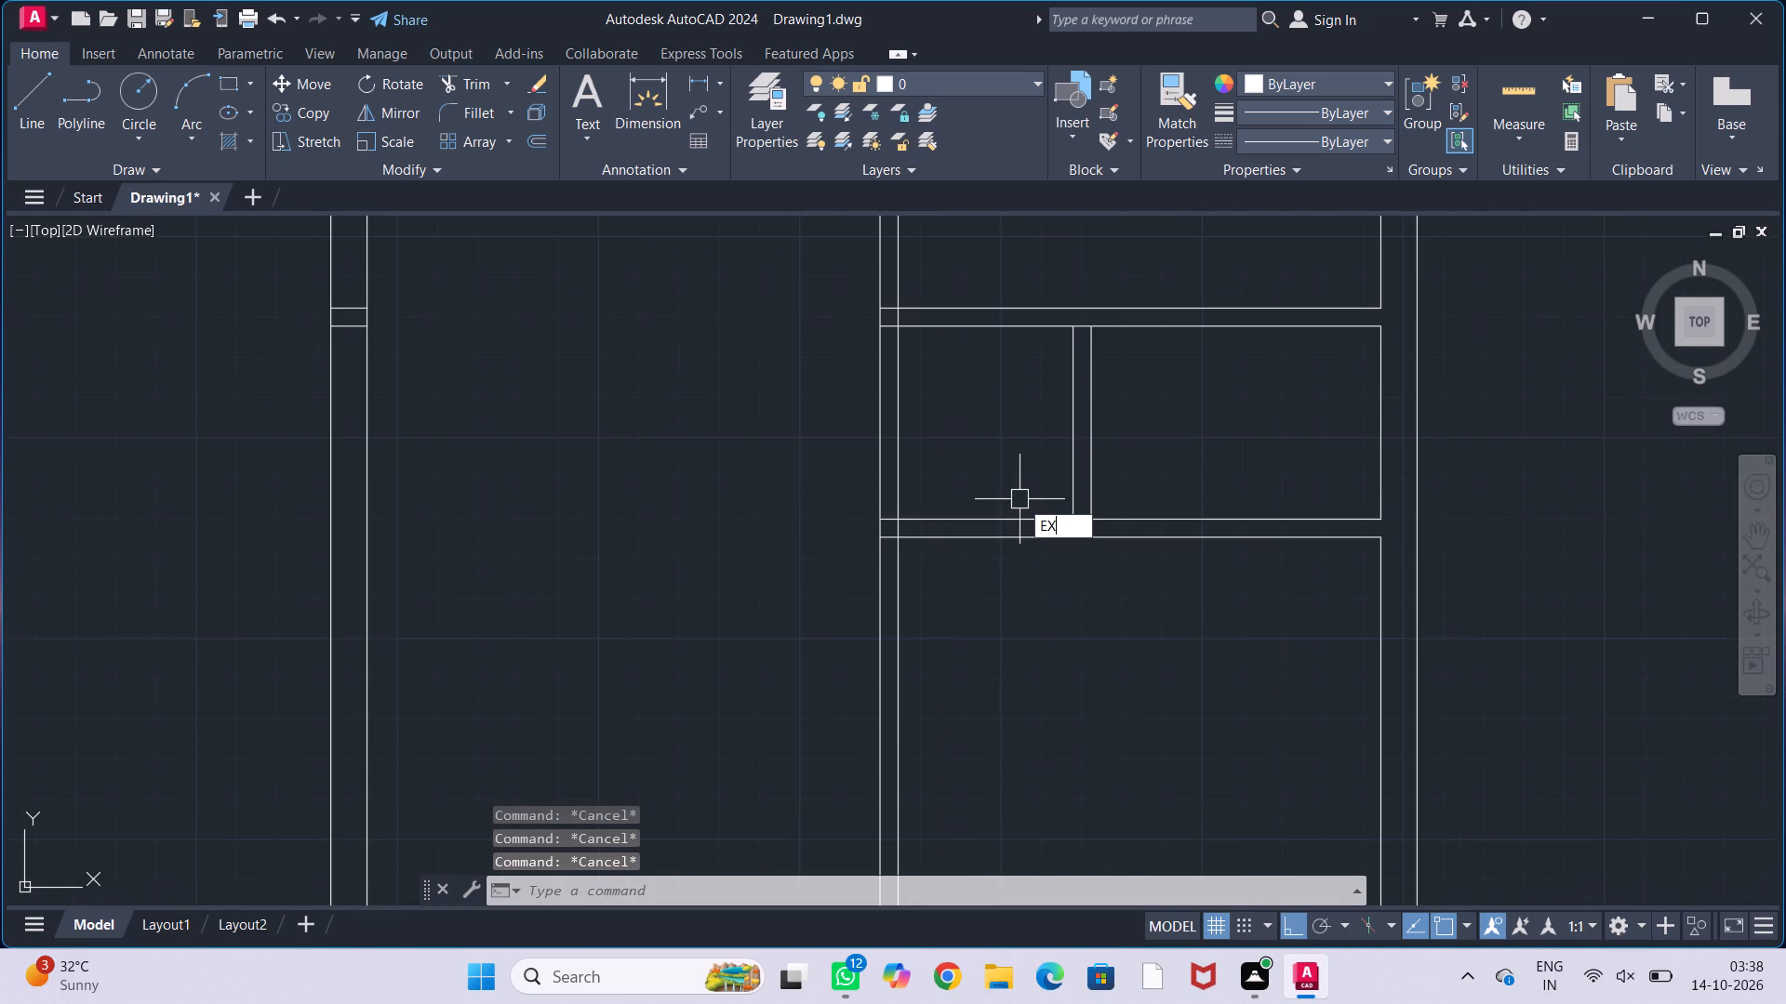
{"action": "left_click_drag", "start_coordinate": [1032, 482], "coordinate": [1165, 484]}
{"action": "key", "text": "Escape"}
{"action": "key", "text": "Escape"}
{"action": "key", "text": "Escape"}
{"action": "key", "text": "Escape"}
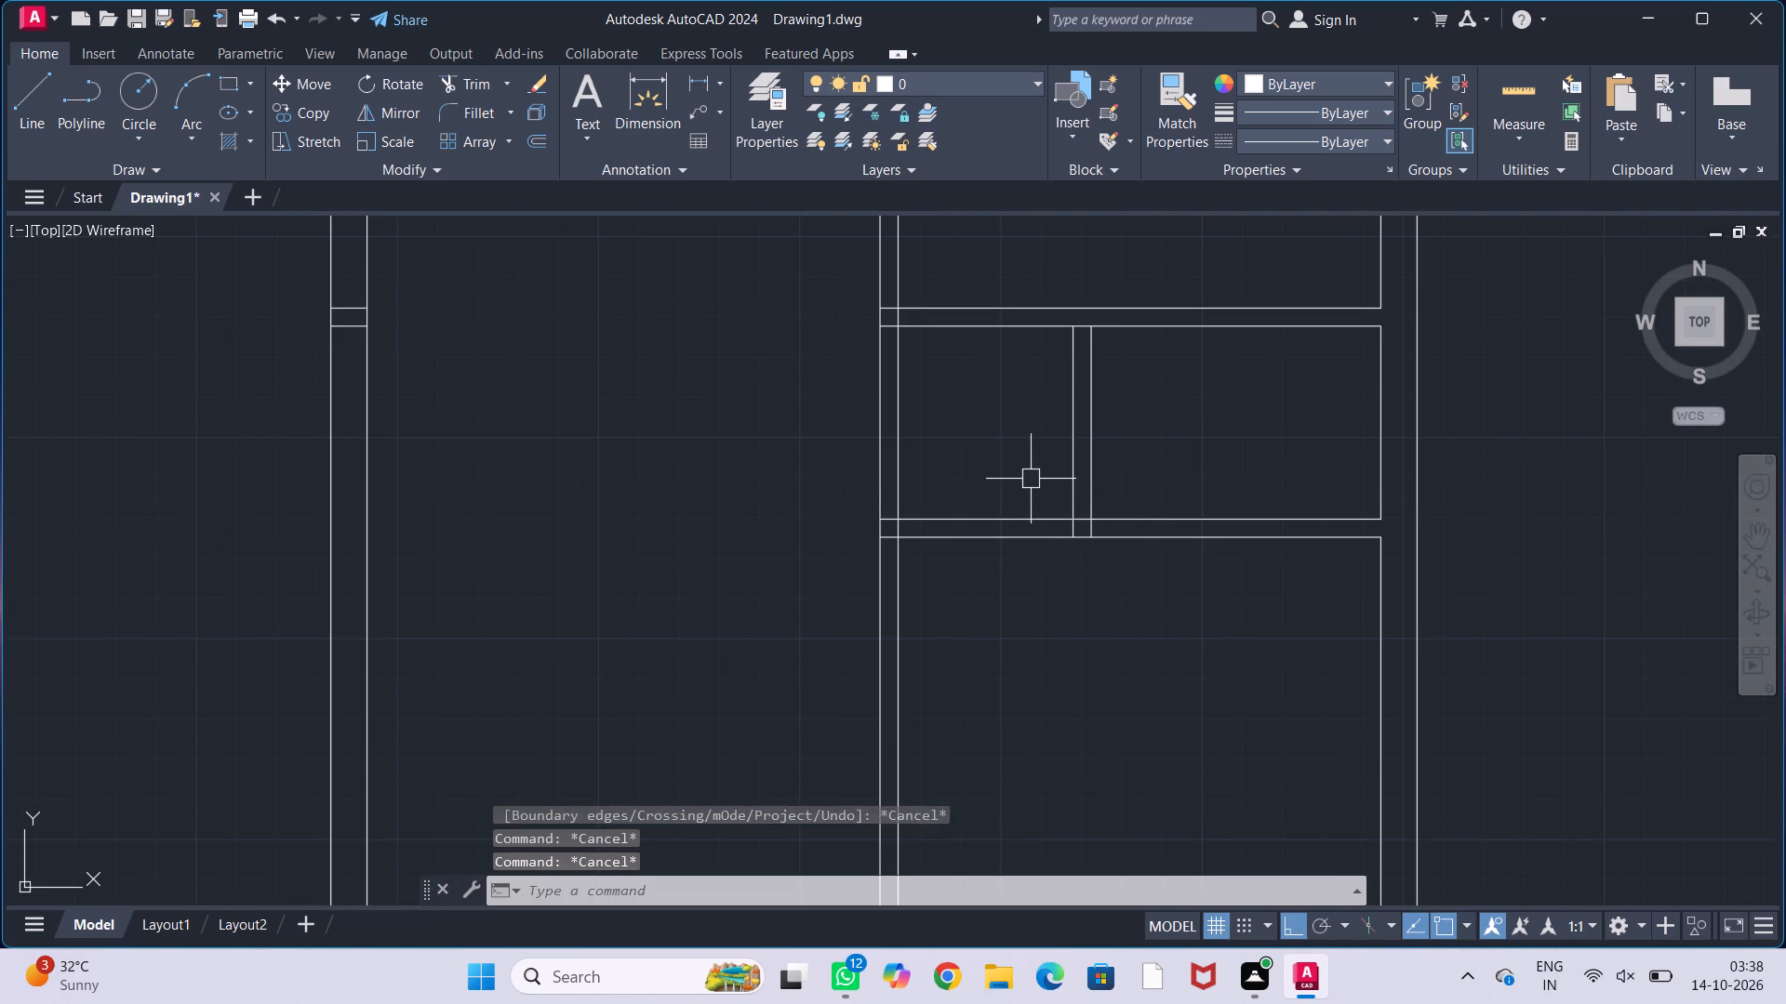
Trim away both lines of the lower horizontal partition between the central vertical partition and the short vertical partition.
{"action": "type", "text": "tr"}
{"action": "key", "text": "Return"}
{"action": "left_click_drag", "start_coordinate": [1009, 460], "coordinate": [1004, 624]}
{"action": "key", "text": "Escape"}
{"action": "key", "text": "Escape"}
{"action": "key", "text": "Escape"}
{"action": "key", "text": "Escape"}
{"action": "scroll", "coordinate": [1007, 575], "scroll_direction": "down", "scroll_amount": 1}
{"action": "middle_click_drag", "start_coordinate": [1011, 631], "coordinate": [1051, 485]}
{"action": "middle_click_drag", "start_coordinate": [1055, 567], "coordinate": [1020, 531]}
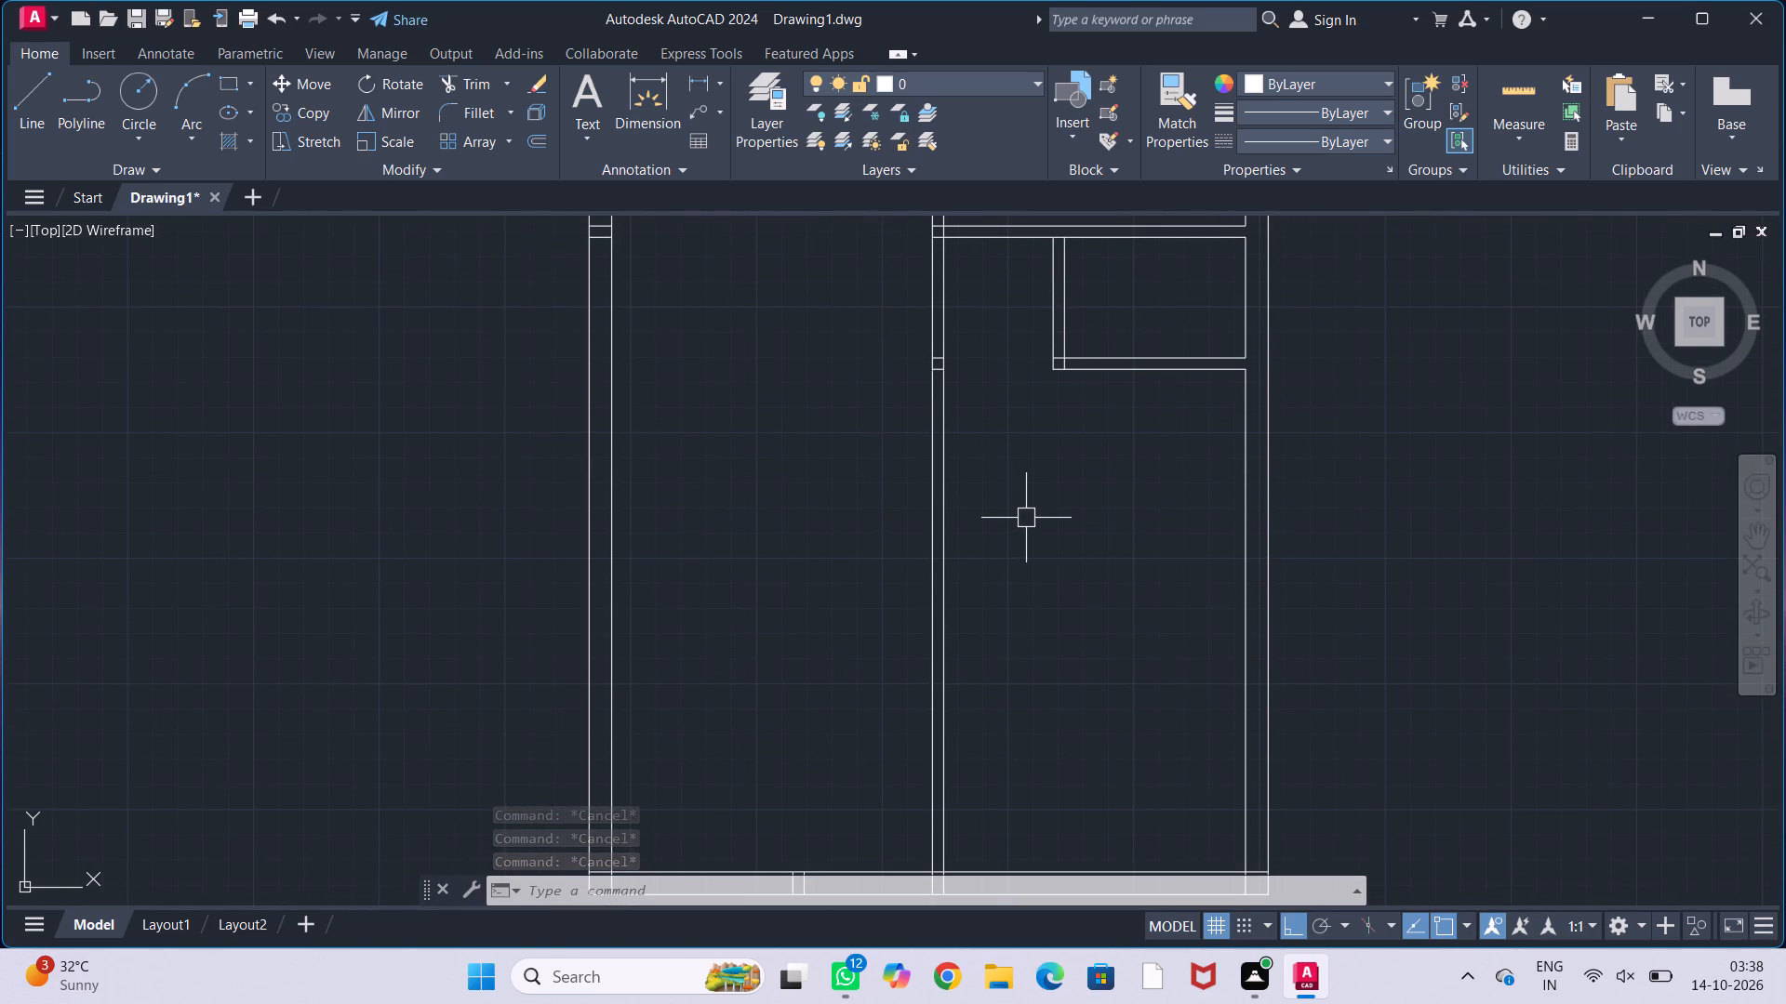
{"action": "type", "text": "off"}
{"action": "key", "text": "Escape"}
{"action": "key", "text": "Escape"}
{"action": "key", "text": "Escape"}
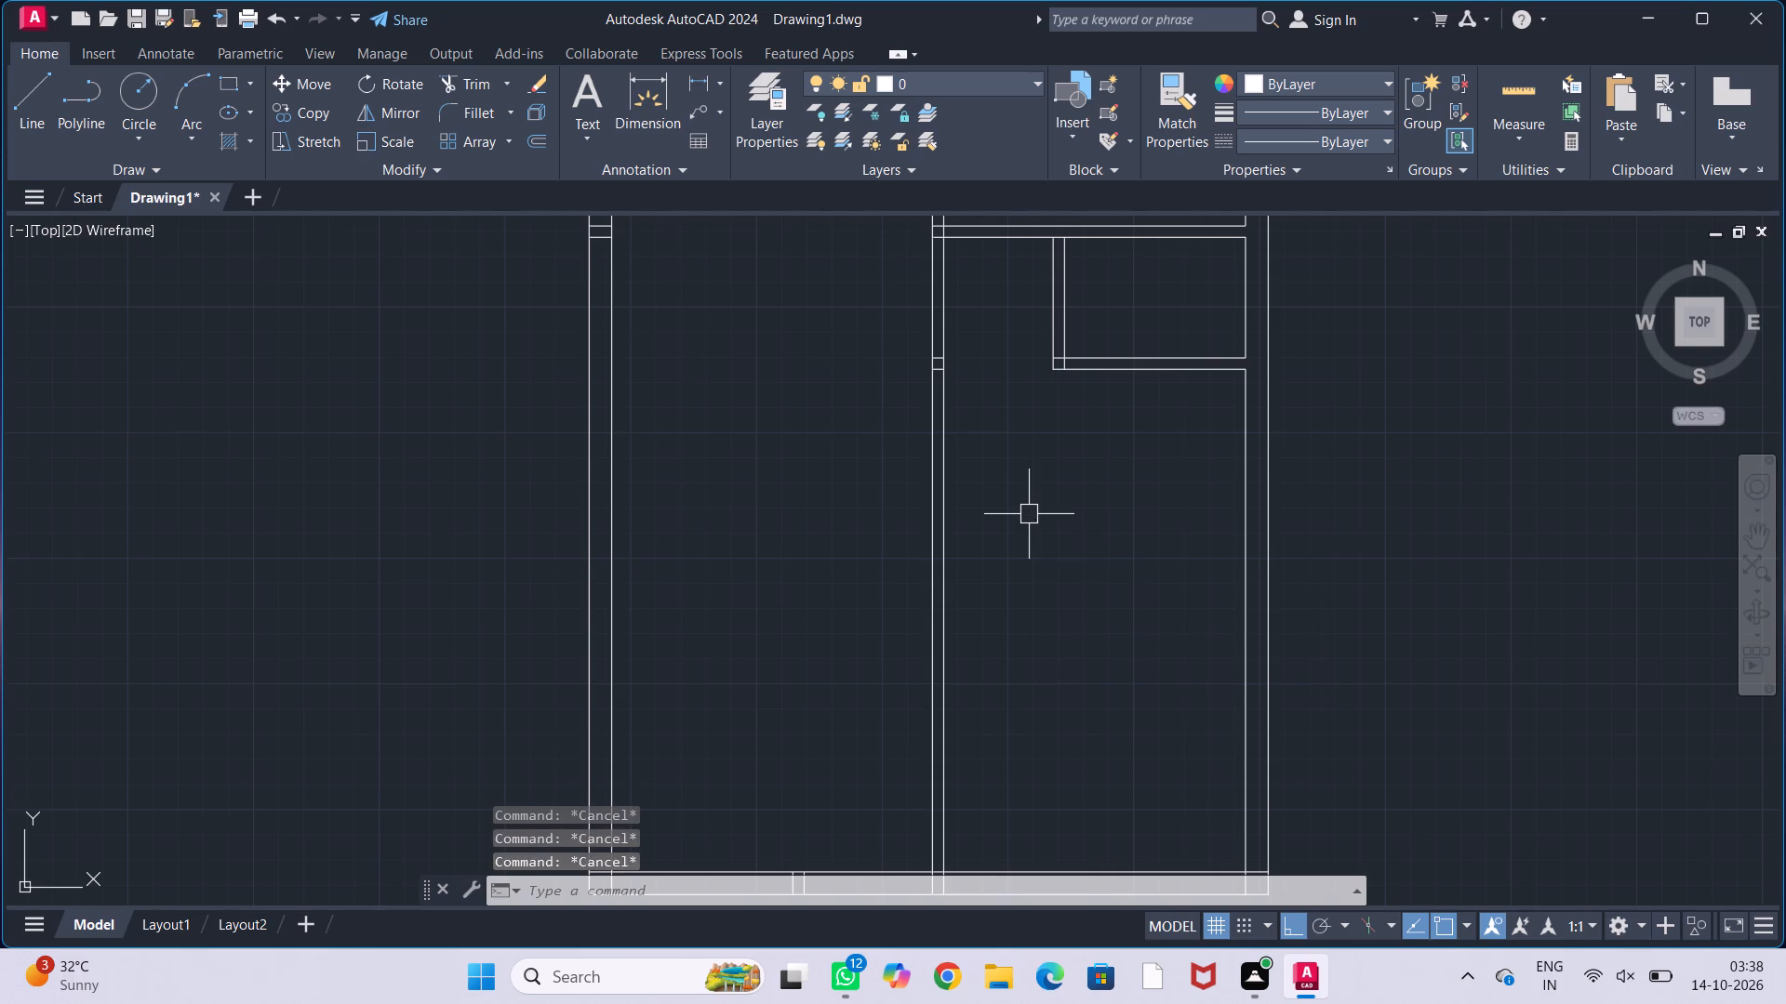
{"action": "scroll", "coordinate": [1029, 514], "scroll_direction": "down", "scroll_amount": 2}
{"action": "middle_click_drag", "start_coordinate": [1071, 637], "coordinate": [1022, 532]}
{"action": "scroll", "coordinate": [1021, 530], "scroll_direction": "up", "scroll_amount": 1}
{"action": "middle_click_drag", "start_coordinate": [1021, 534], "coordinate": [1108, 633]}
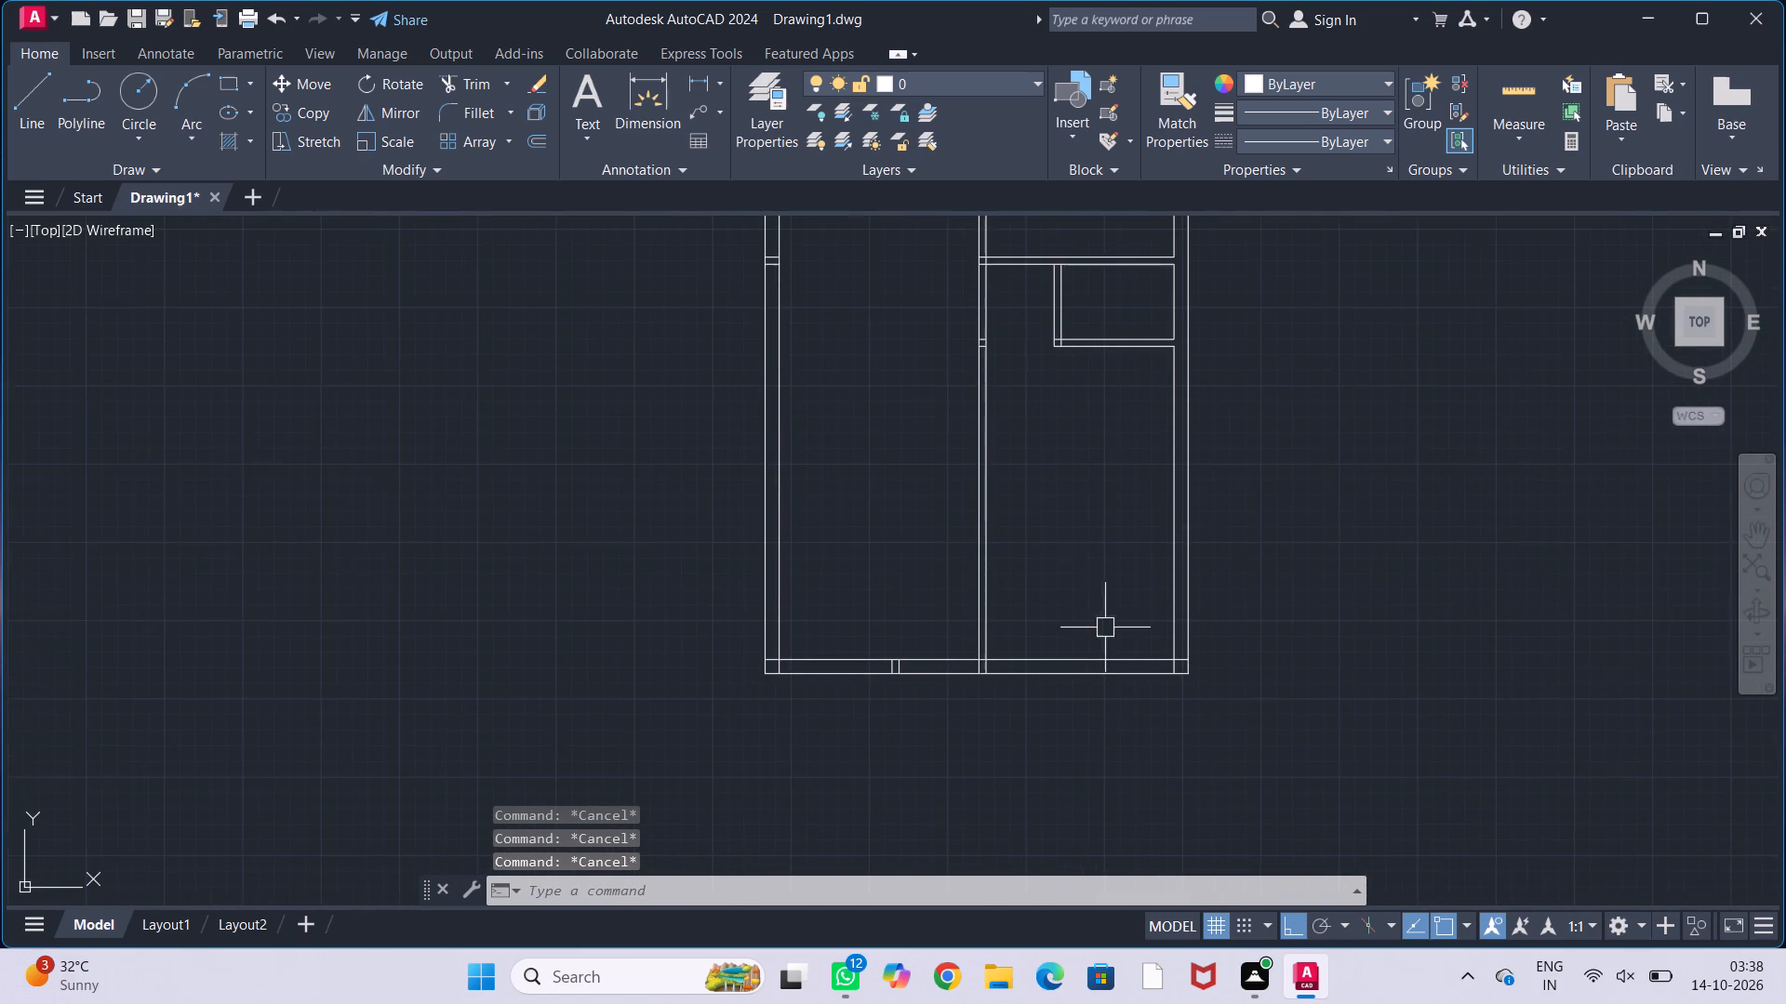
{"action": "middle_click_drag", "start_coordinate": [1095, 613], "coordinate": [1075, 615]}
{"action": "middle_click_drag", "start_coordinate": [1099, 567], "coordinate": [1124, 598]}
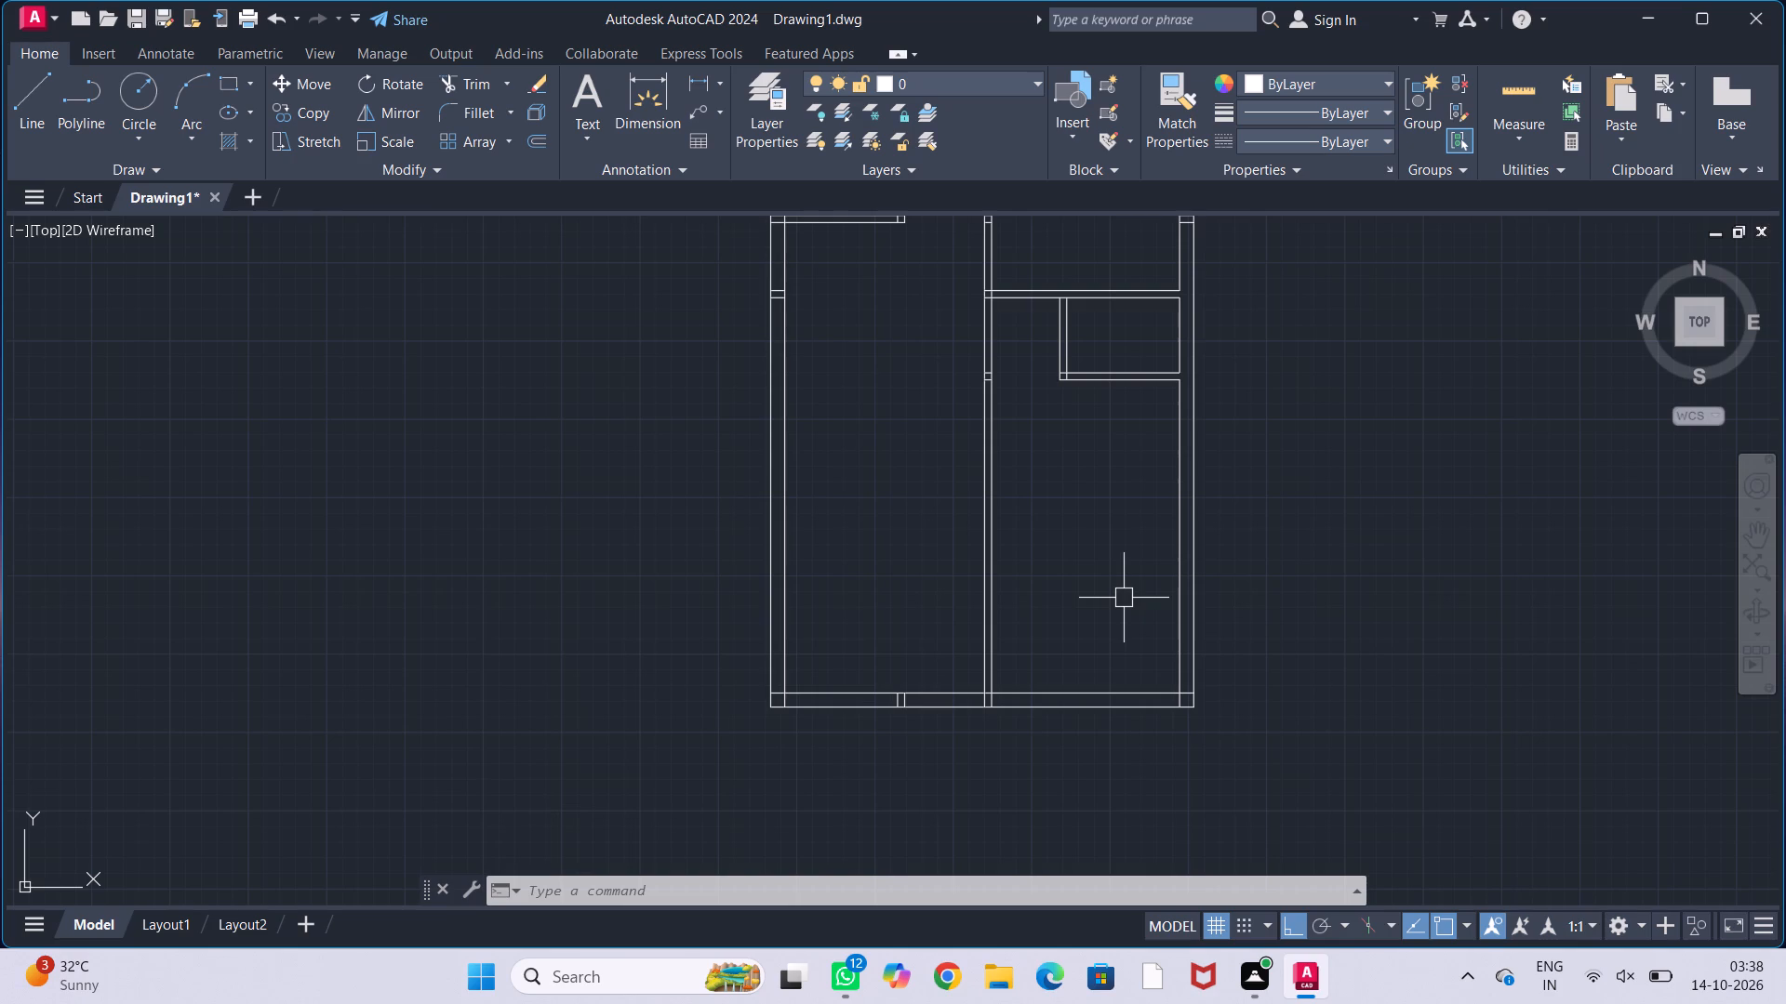
Offset the south wall's inner line 6'6" northward.
{"action": "type", "text": "off"}
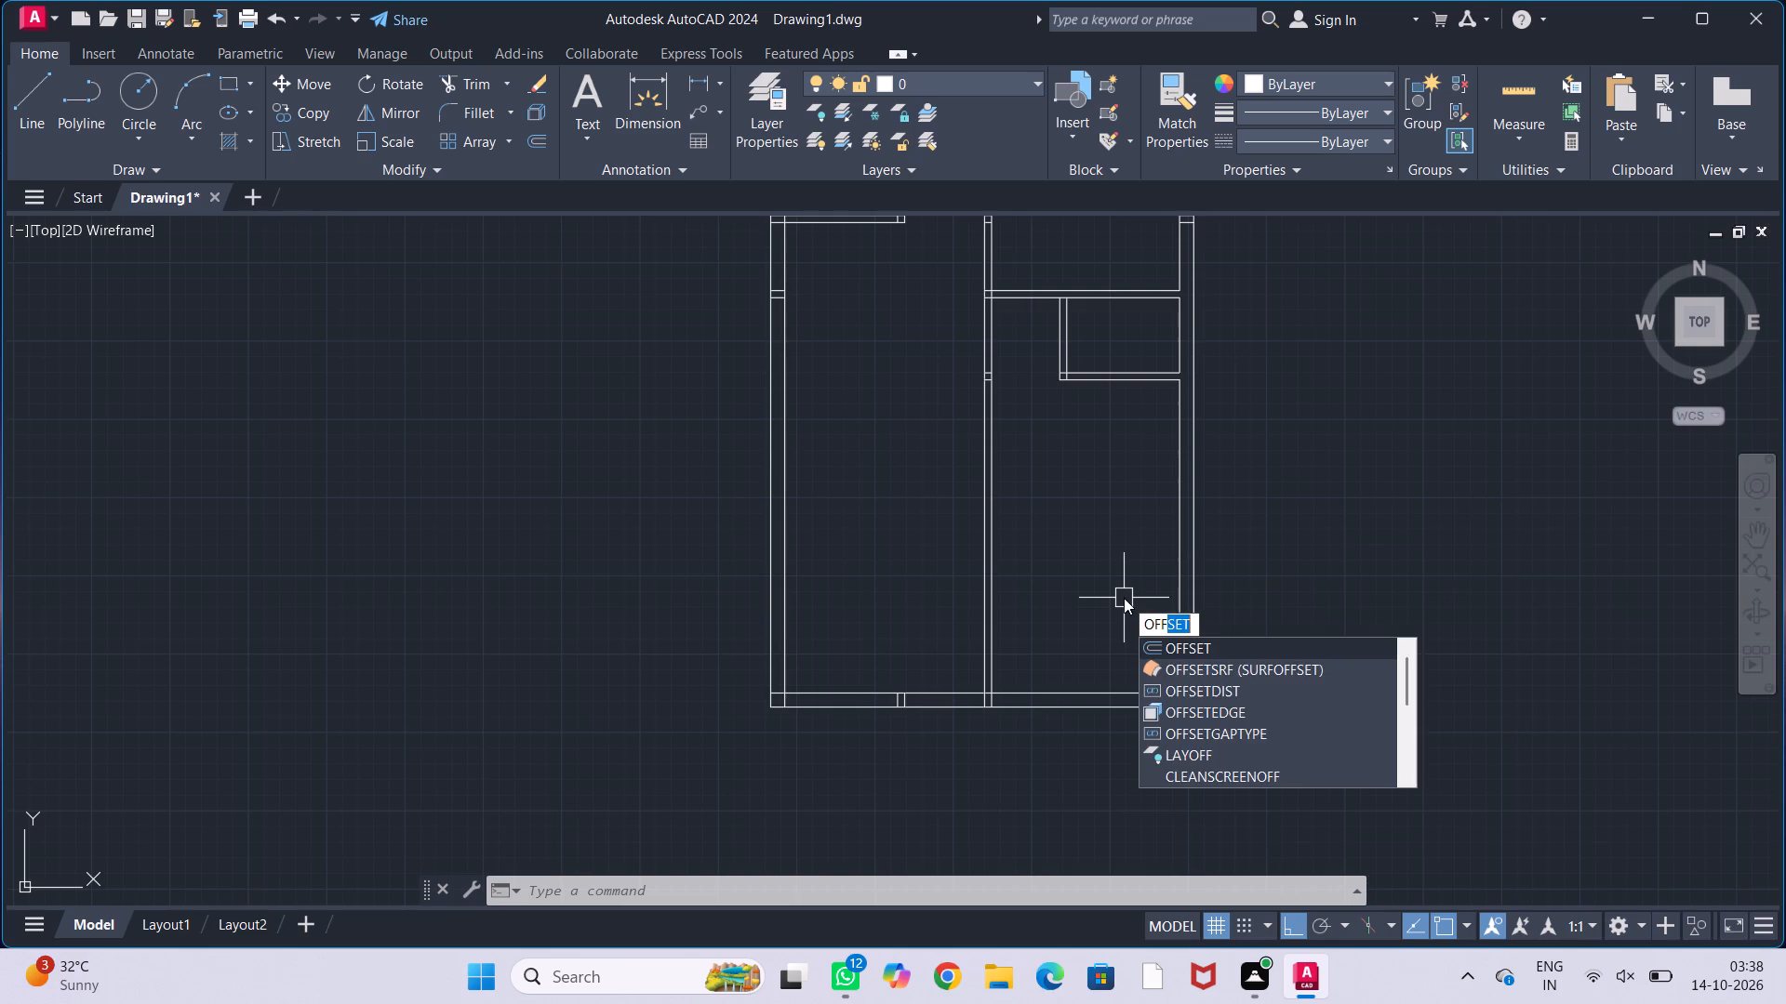
{"action": "key", "text": "Return"}
{"action": "type", "text": "6'6\""}
{"action": "key", "text": "Return"}
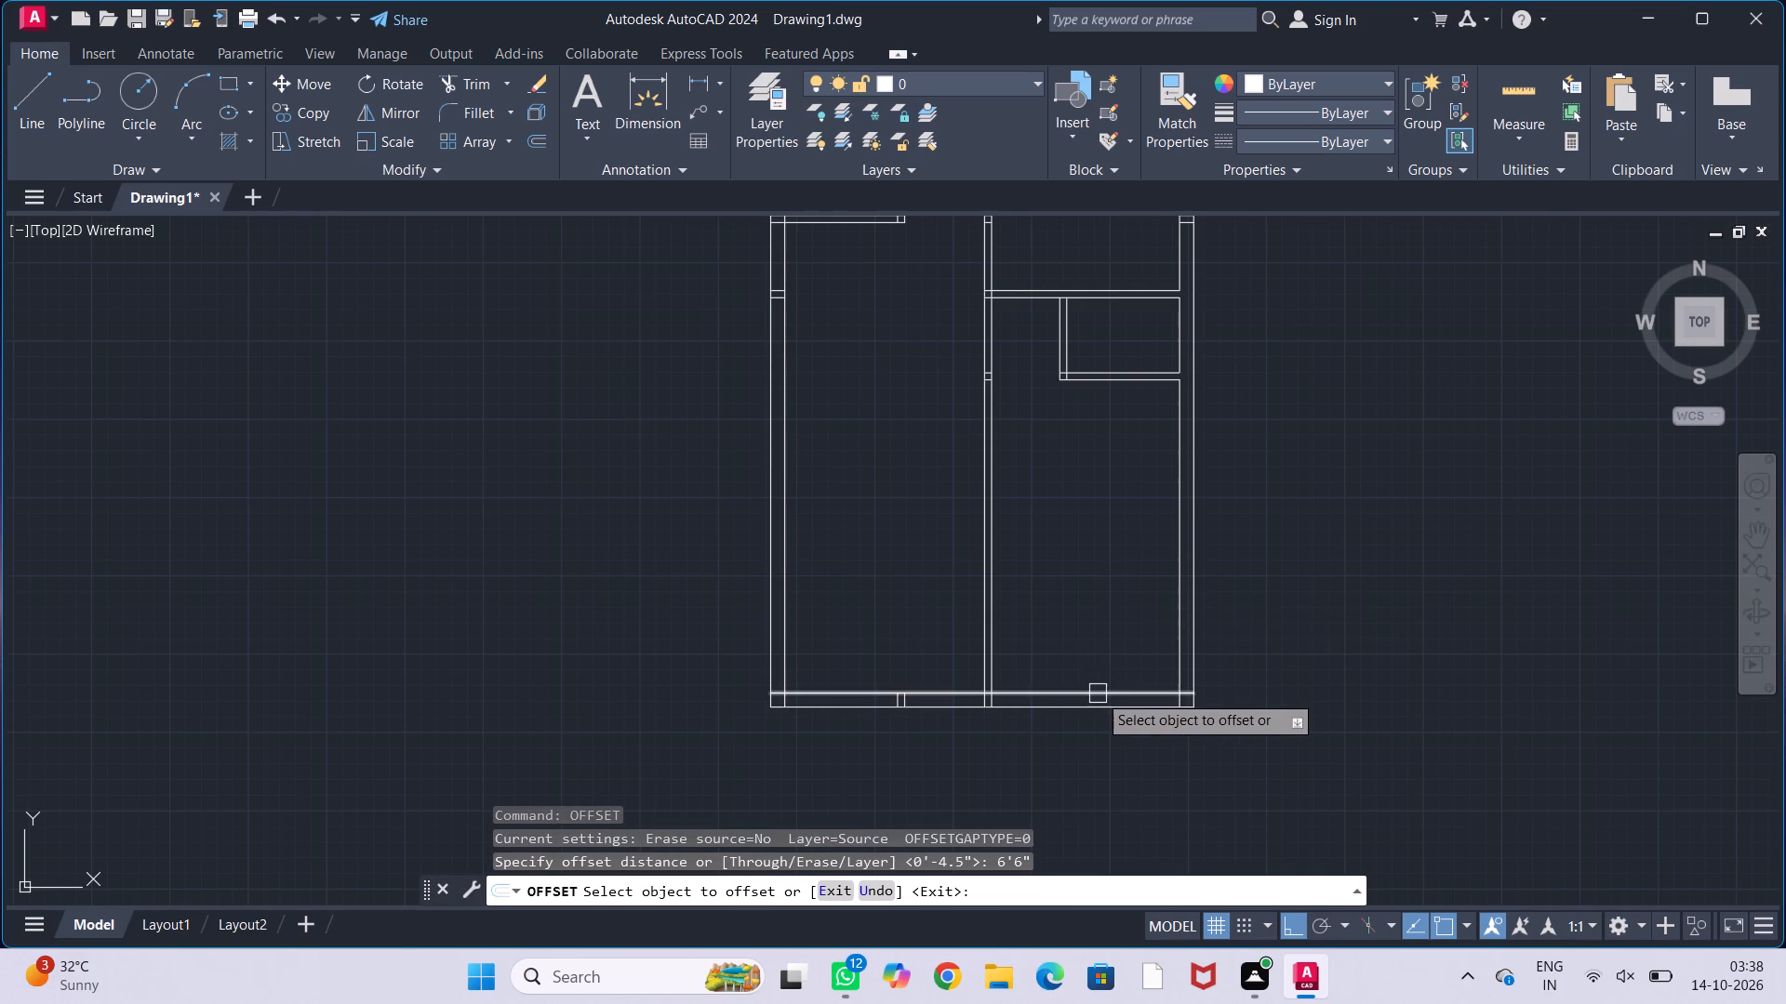
{"action": "left_click", "coordinate": [1098, 694]}
{"action": "left_click", "coordinate": [1086, 555]}
{"action": "key", "text": "Escape"}
{"action": "key", "text": "Escape"}
{"action": "key", "text": "Escape"}
{"action": "key", "text": "Escape"}
{"action": "key", "text": "Escape"}
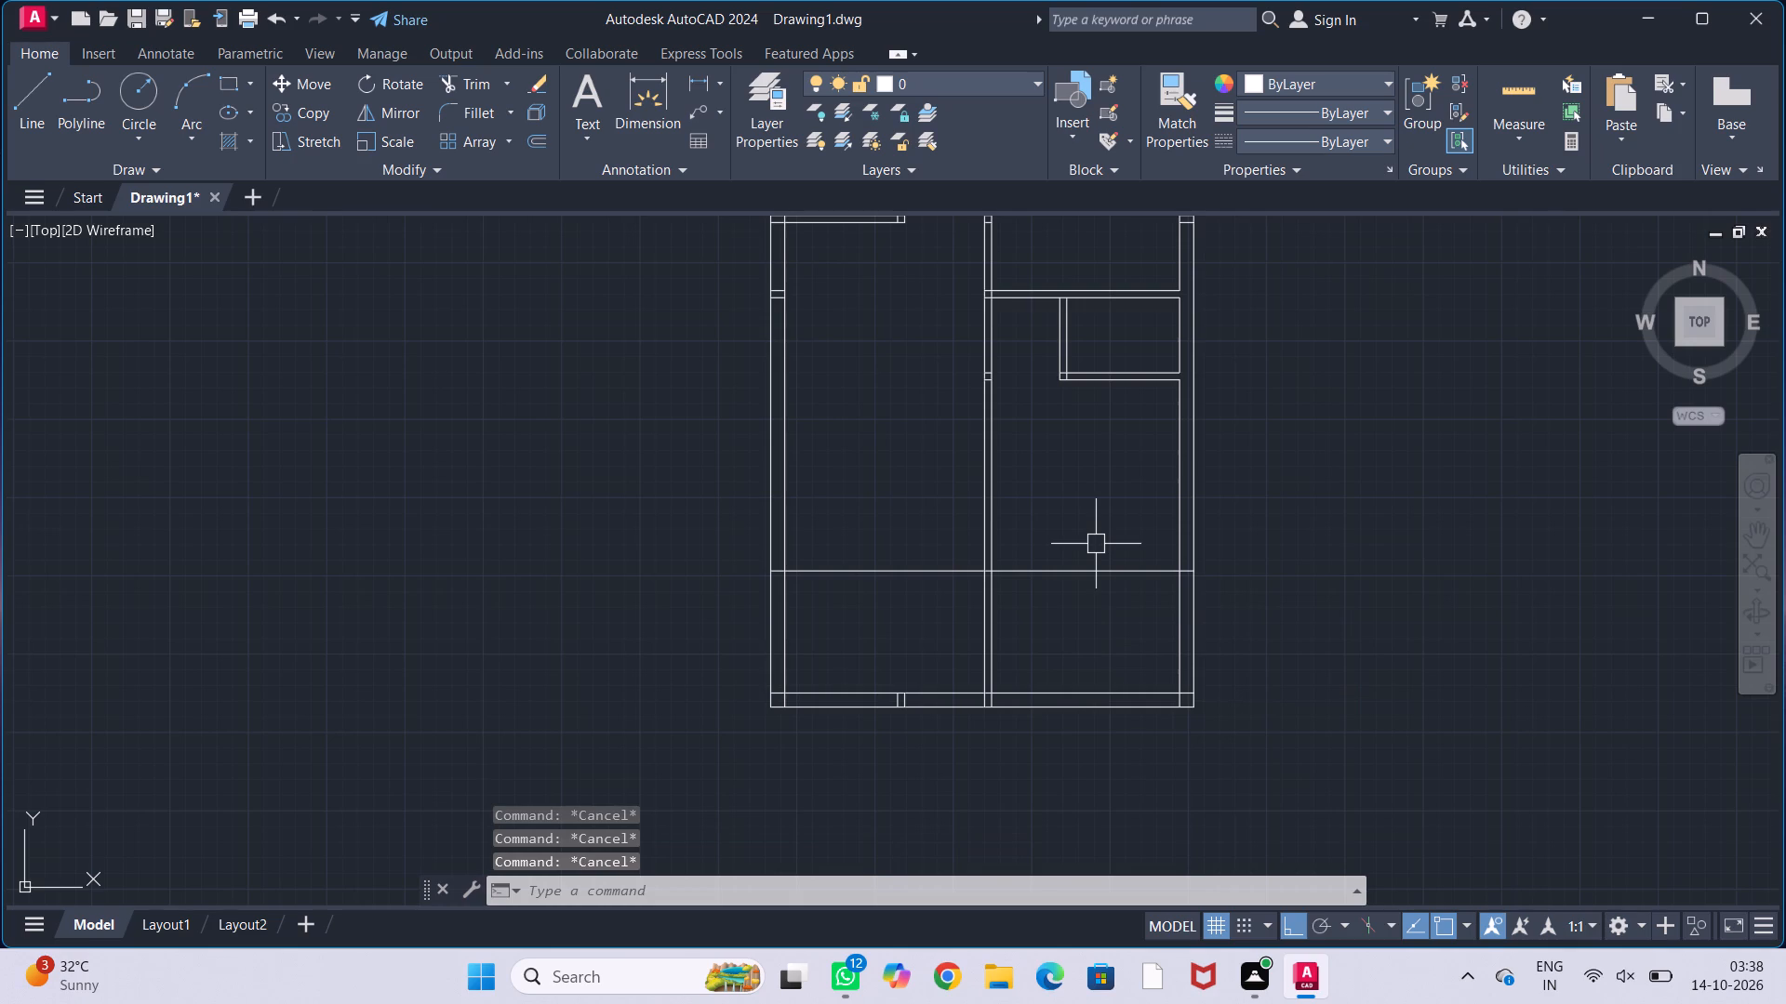
Offset the new horizontal line 4.5" northward to give the southern partition its thickness.
{"action": "type", "text": "off"}
{"action": "key", "text": "Return"}
{"action": "type", "text": "4.5\""}
{"action": "key", "text": "Return"}
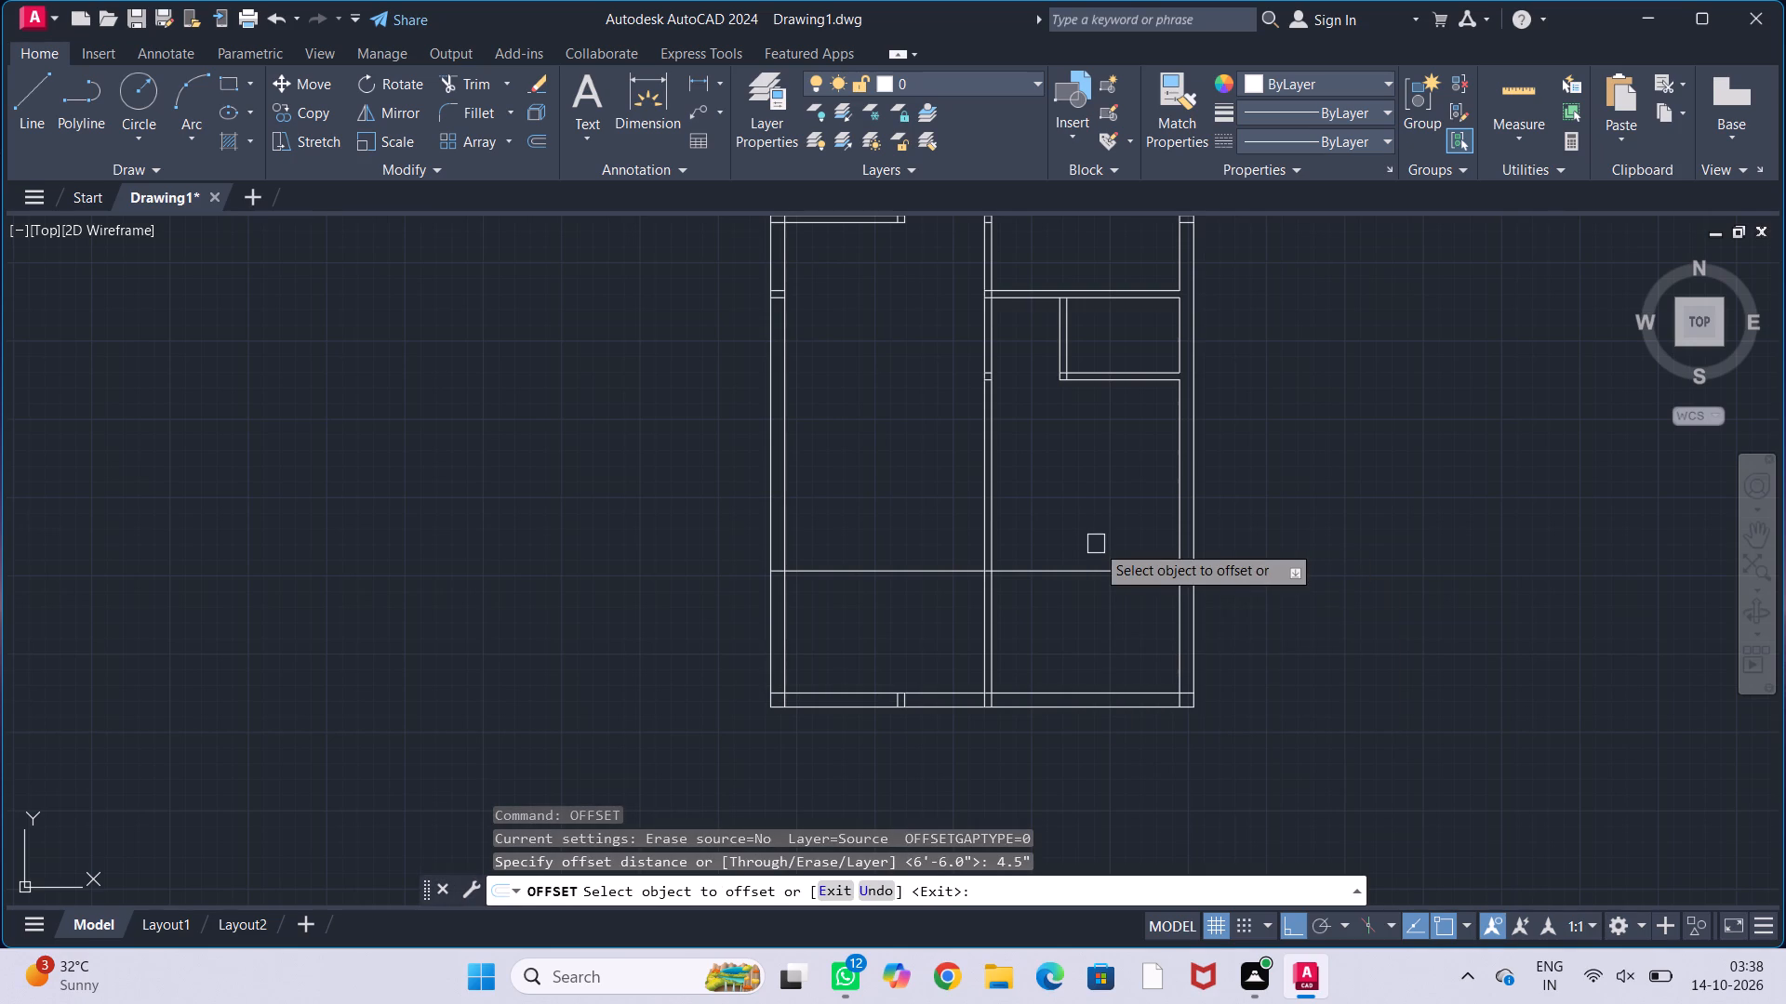
{"action": "left_click", "coordinate": [1100, 565]}
{"action": "left_click", "coordinate": [1073, 431]}
{"action": "key", "text": "Escape"}
{"action": "key", "text": "Escape"}
{"action": "key", "text": "Escape"}
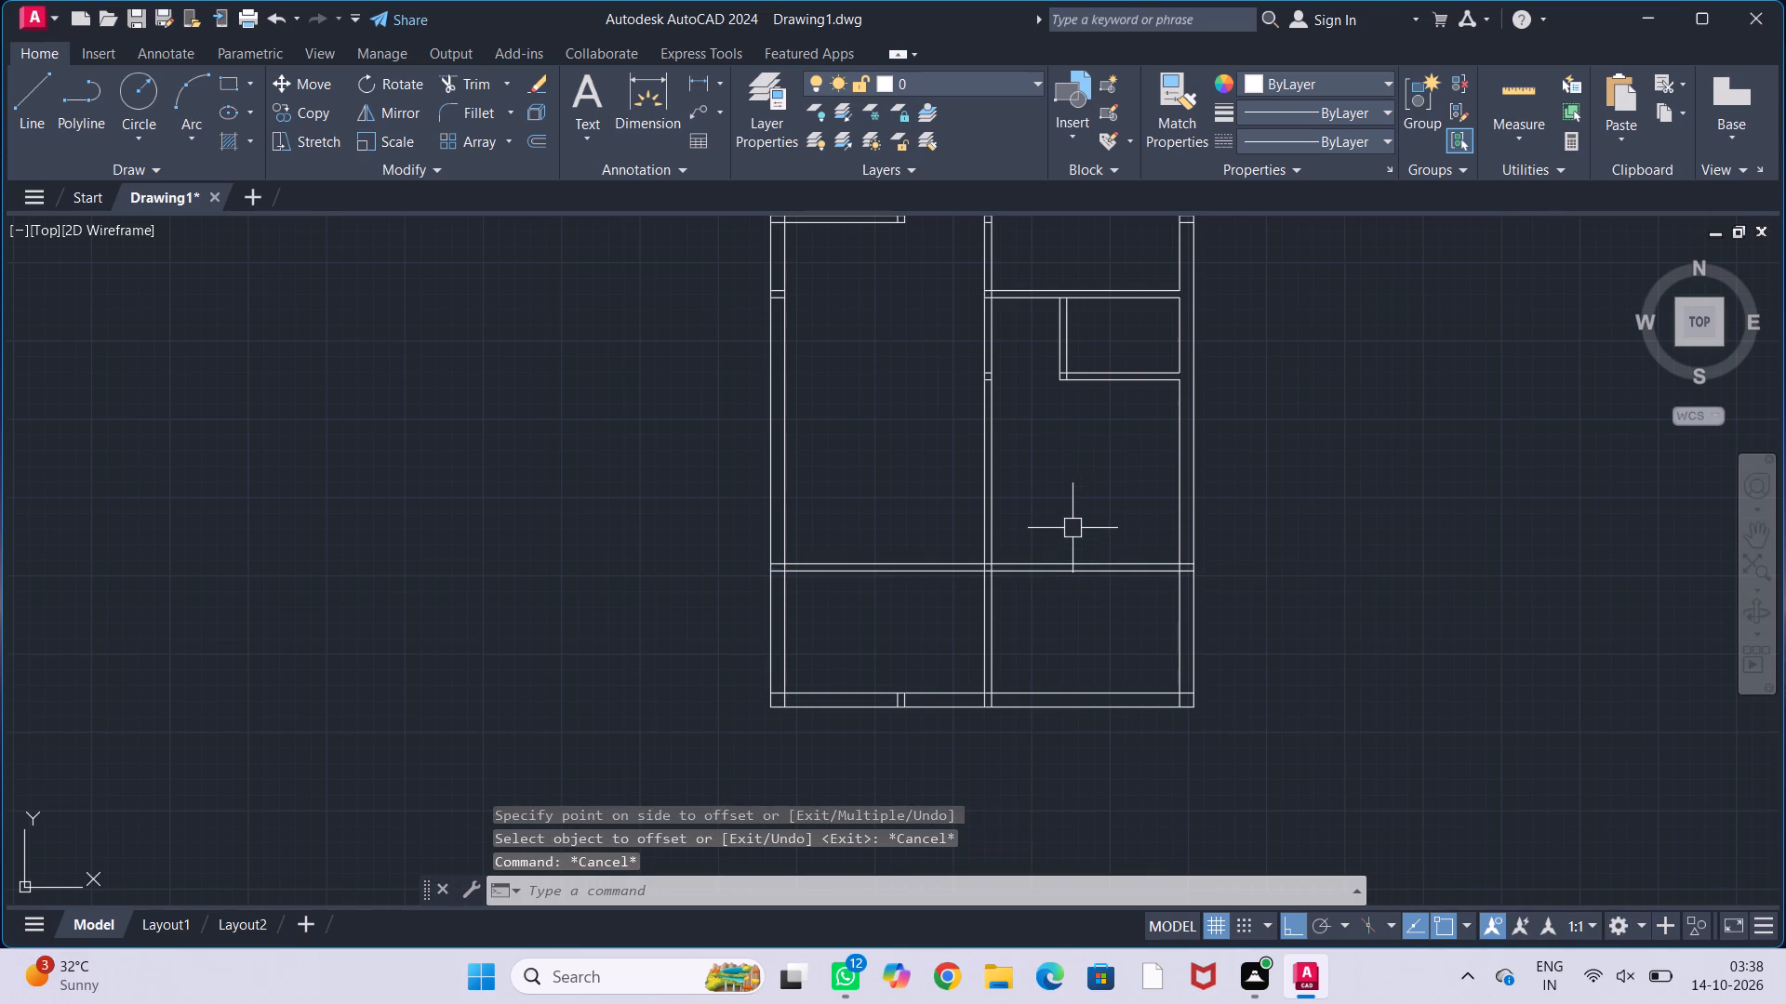
Measure the distance along the east wall's inner face from the small eastern room's south line to the new southern partition.
{"action": "scroll", "coordinate": [1073, 521], "scroll_direction": "up", "scroll_amount": 1}
{"action": "middle_click_drag", "start_coordinate": [1076, 503], "coordinate": [1065, 541]}
{"action": "type", "text": "dli"}
{"action": "key", "text": "Return"}
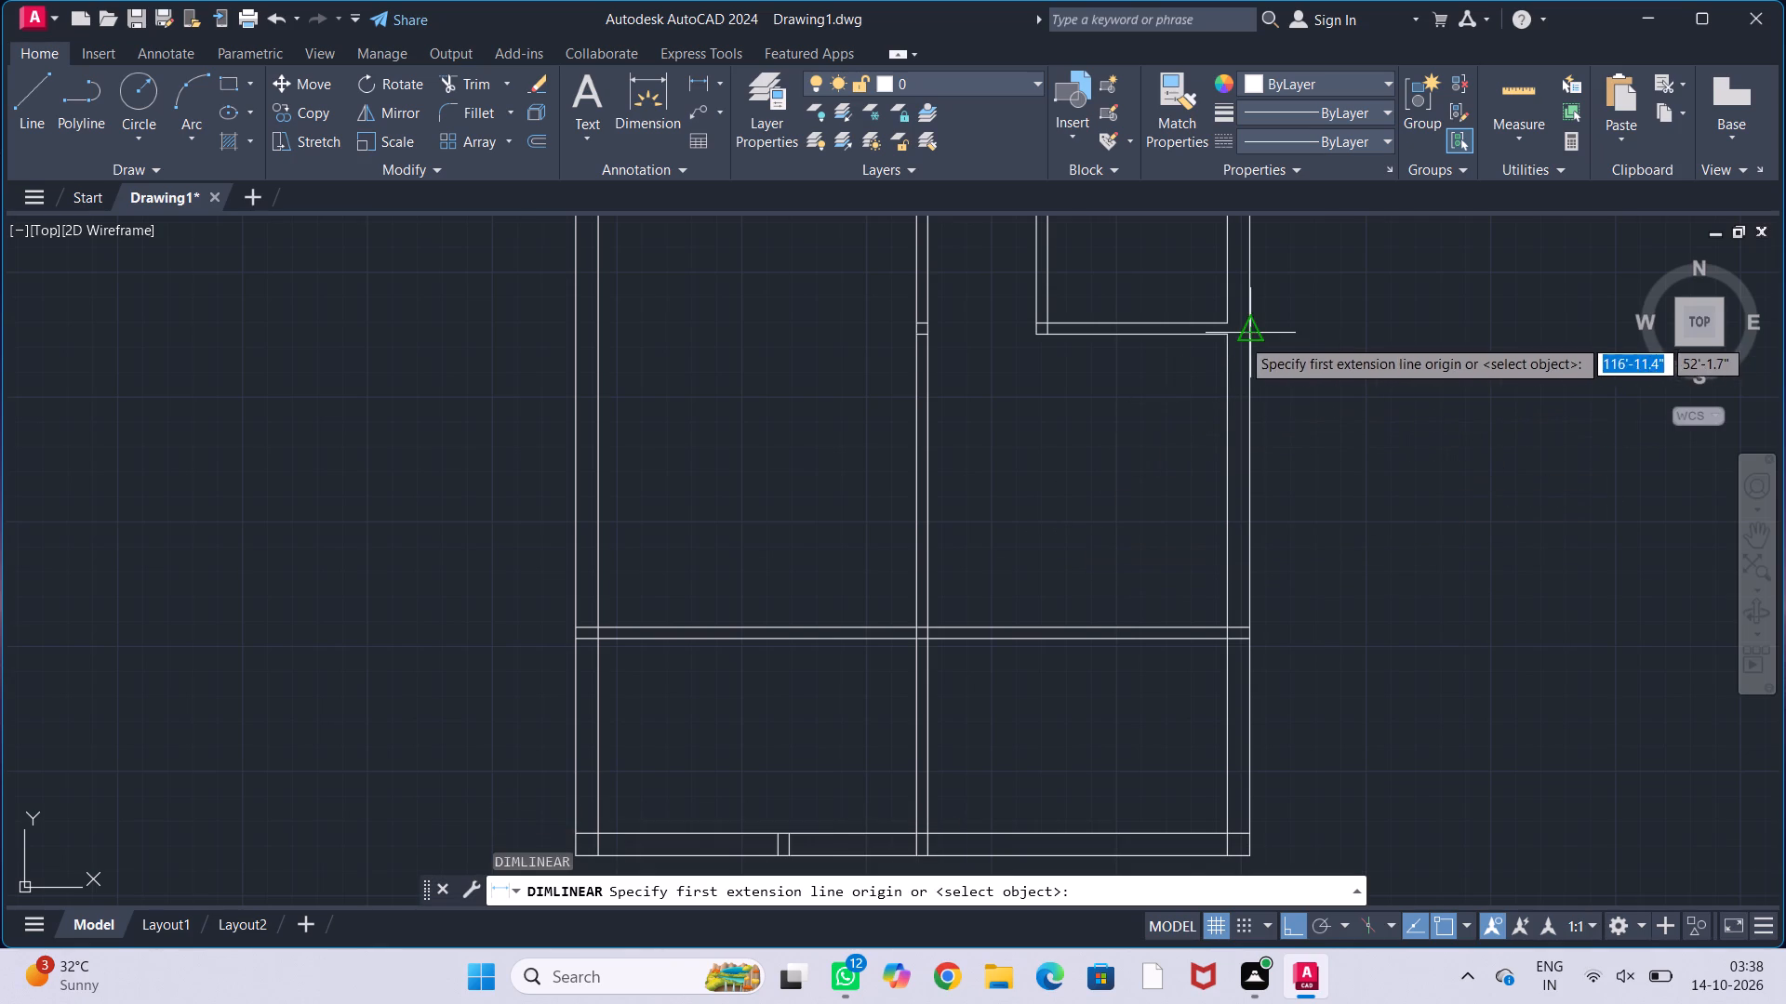
{"action": "left_click", "coordinate": [1227, 338]}
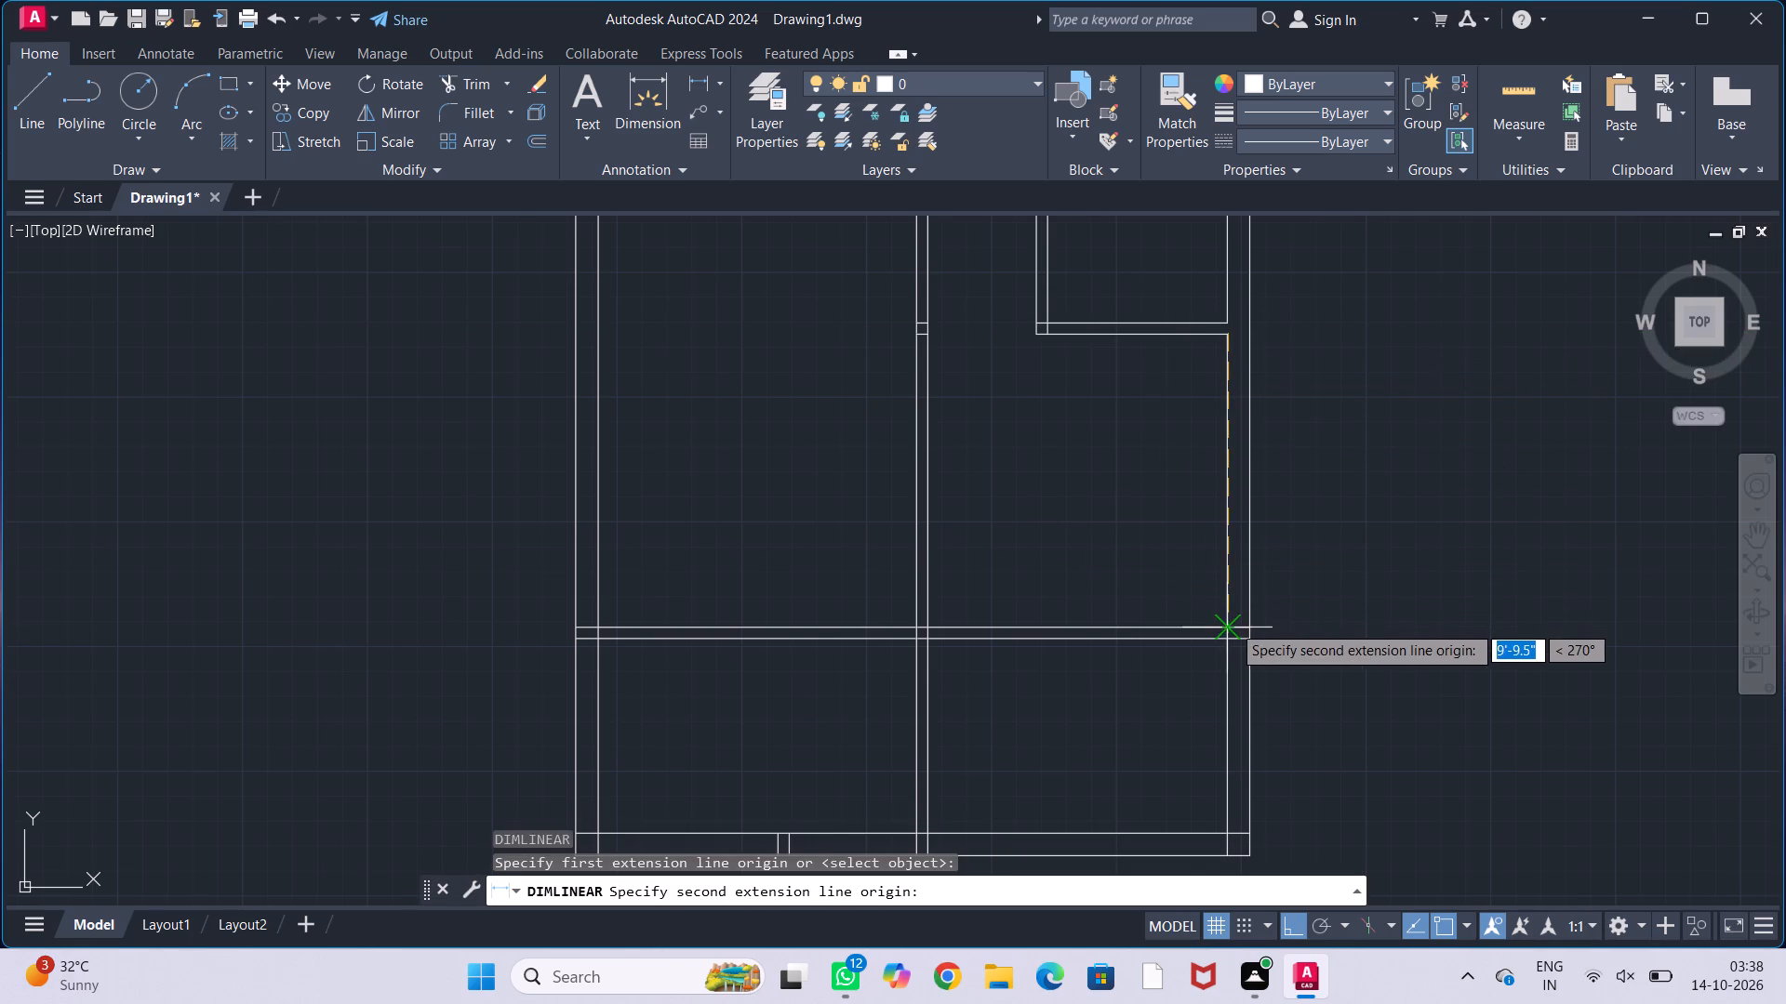
{"action": "left_click", "coordinate": [1232, 624]}
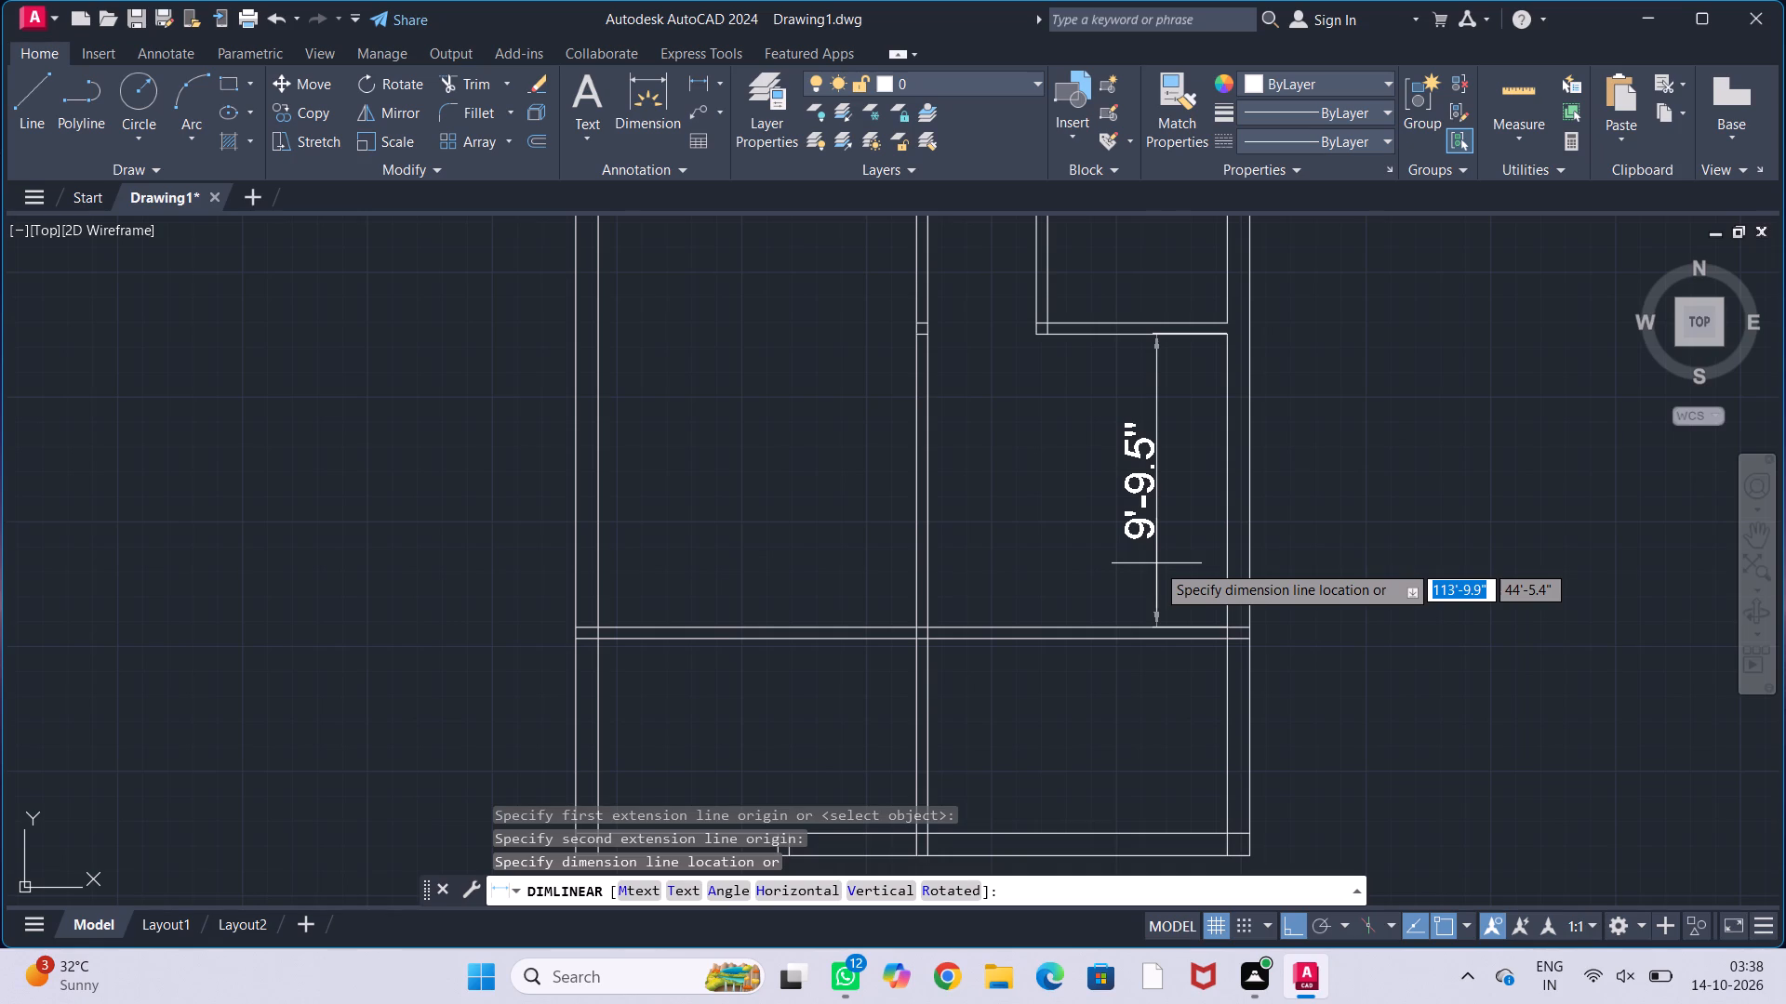
{"action": "middle_click_drag", "start_coordinate": [1156, 563], "coordinate": [1177, 543]}
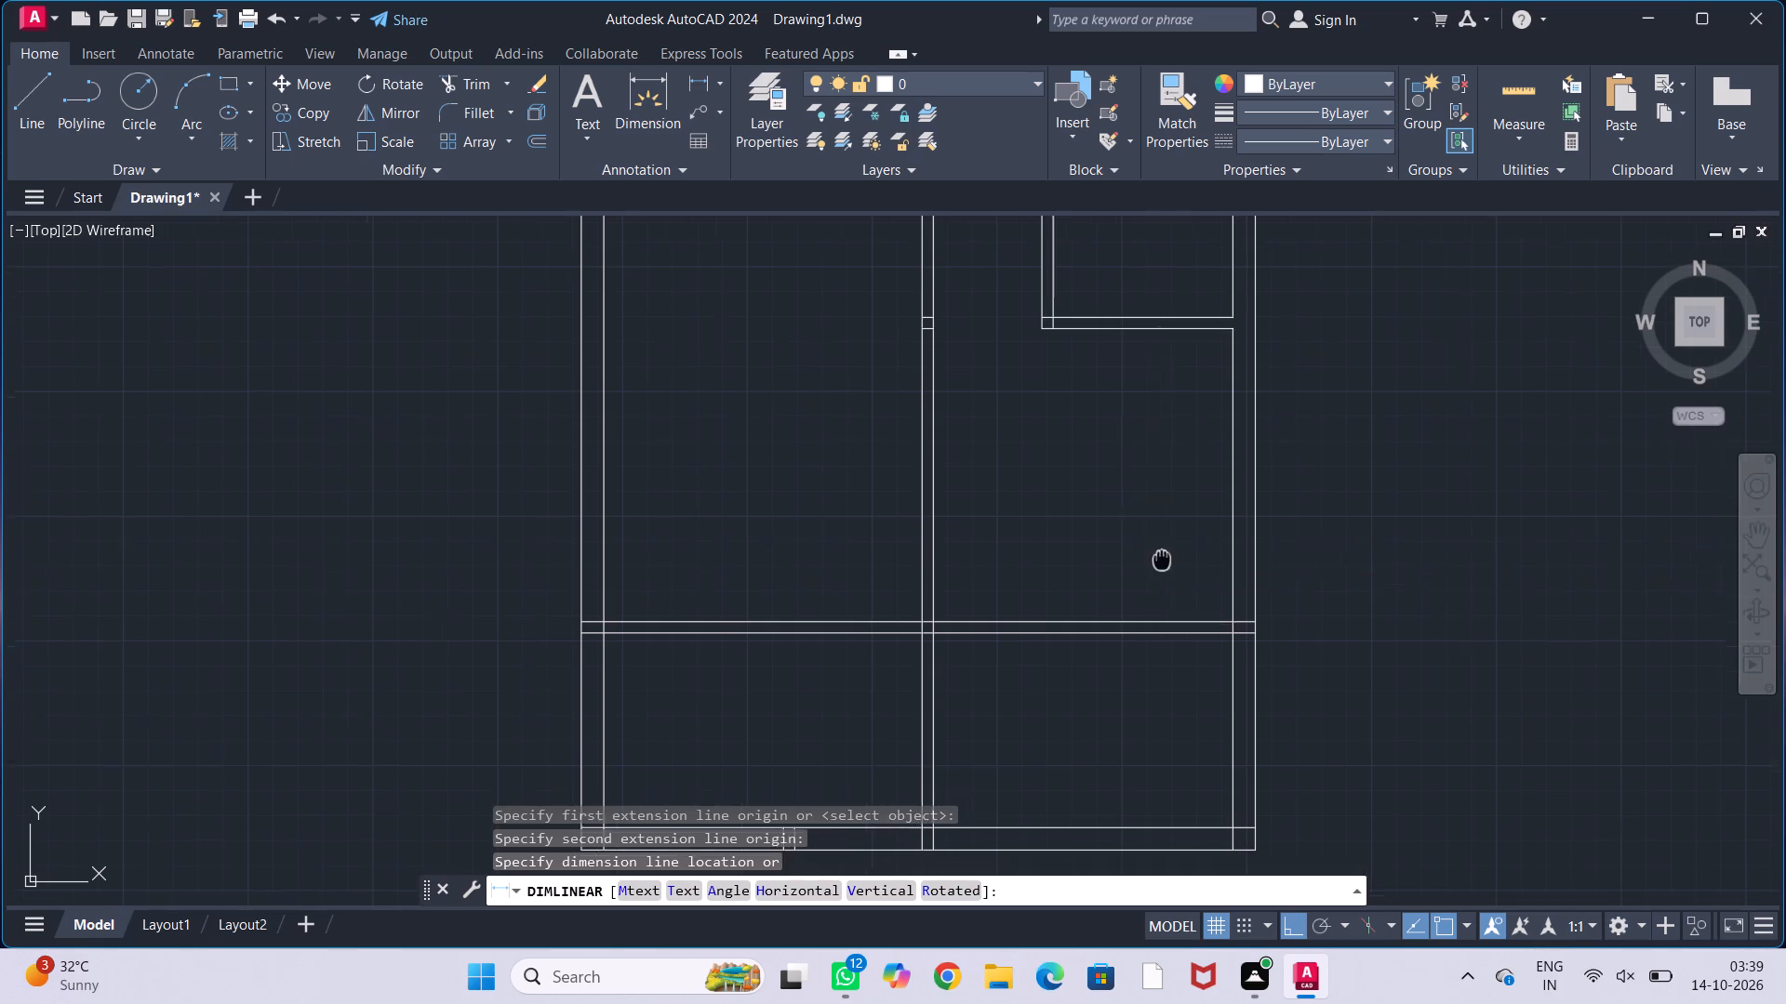
{"action": "middle_click_drag", "start_coordinate": [1177, 543], "coordinate": [1211, 501]}
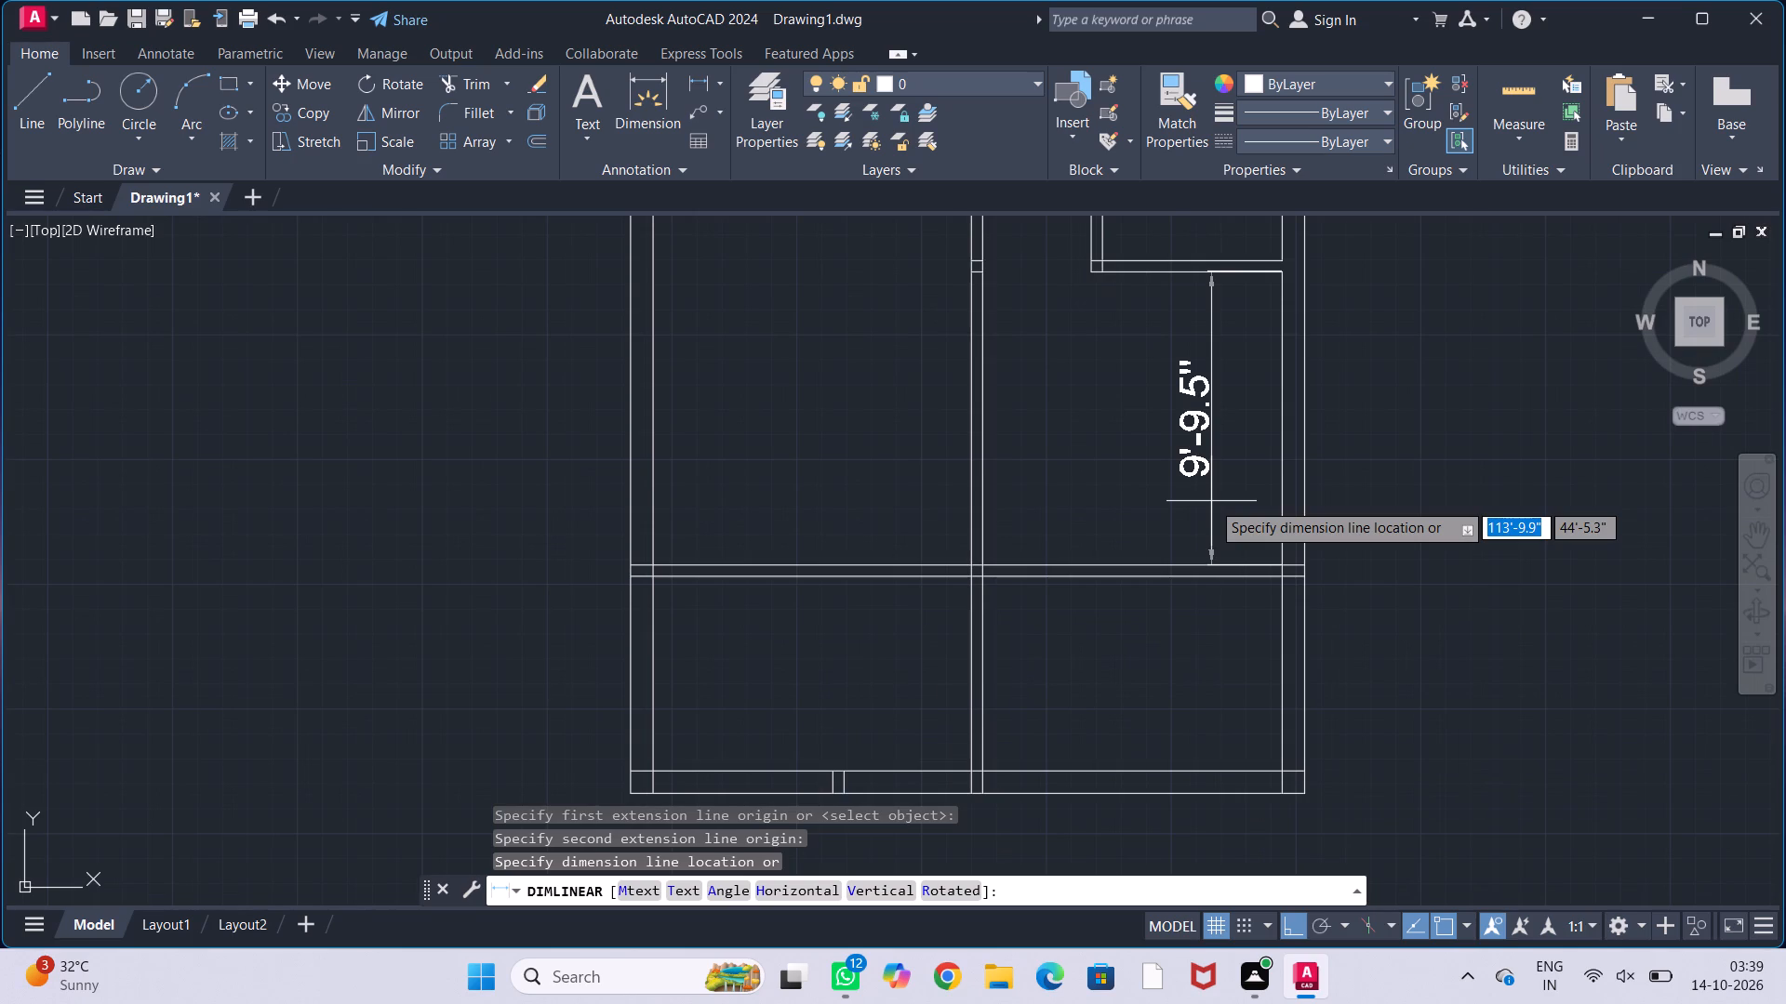
{"action": "key", "text": "Escape"}
{"action": "key", "text": "Escape"}
{"action": "key", "text": "Escape"}
{"action": "key", "text": "Escape"}
Move both lines of the southern horizontal partition 6" southward.
{"action": "left_click", "coordinate": [1180, 629]}
{"action": "left_click", "coordinate": [1119, 514]}
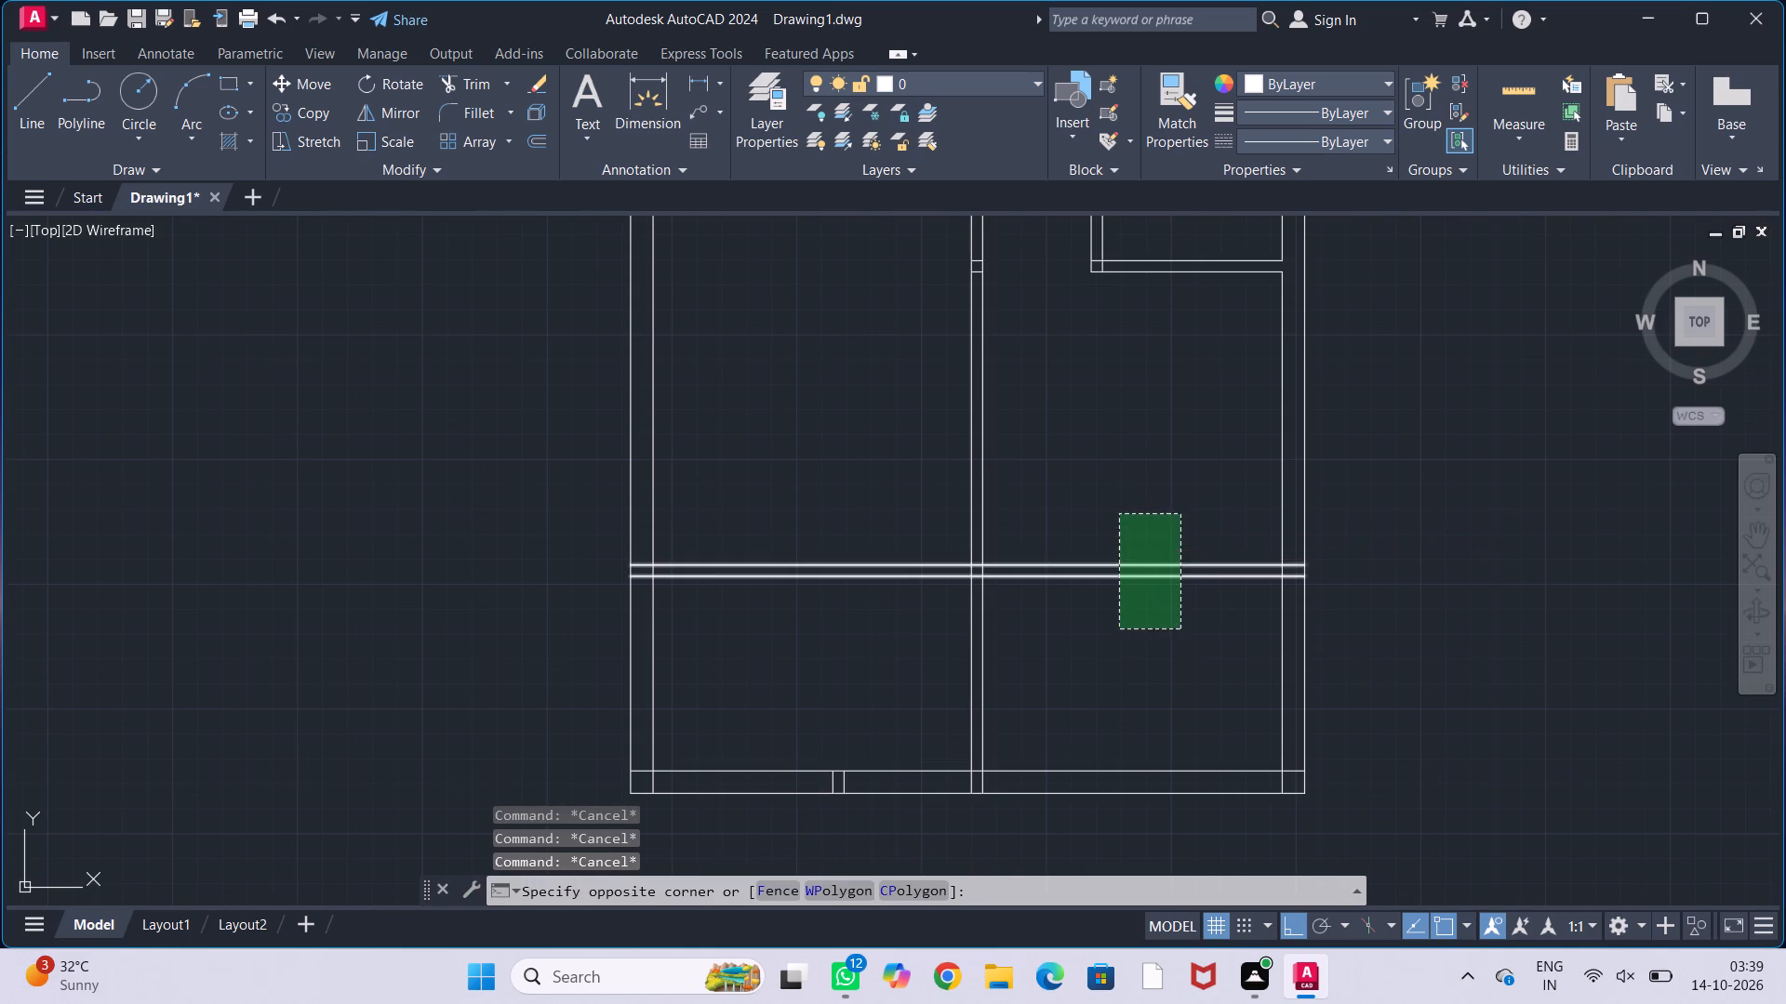
{"action": "key", "text": "m"}
{"action": "key", "text": "Return"}
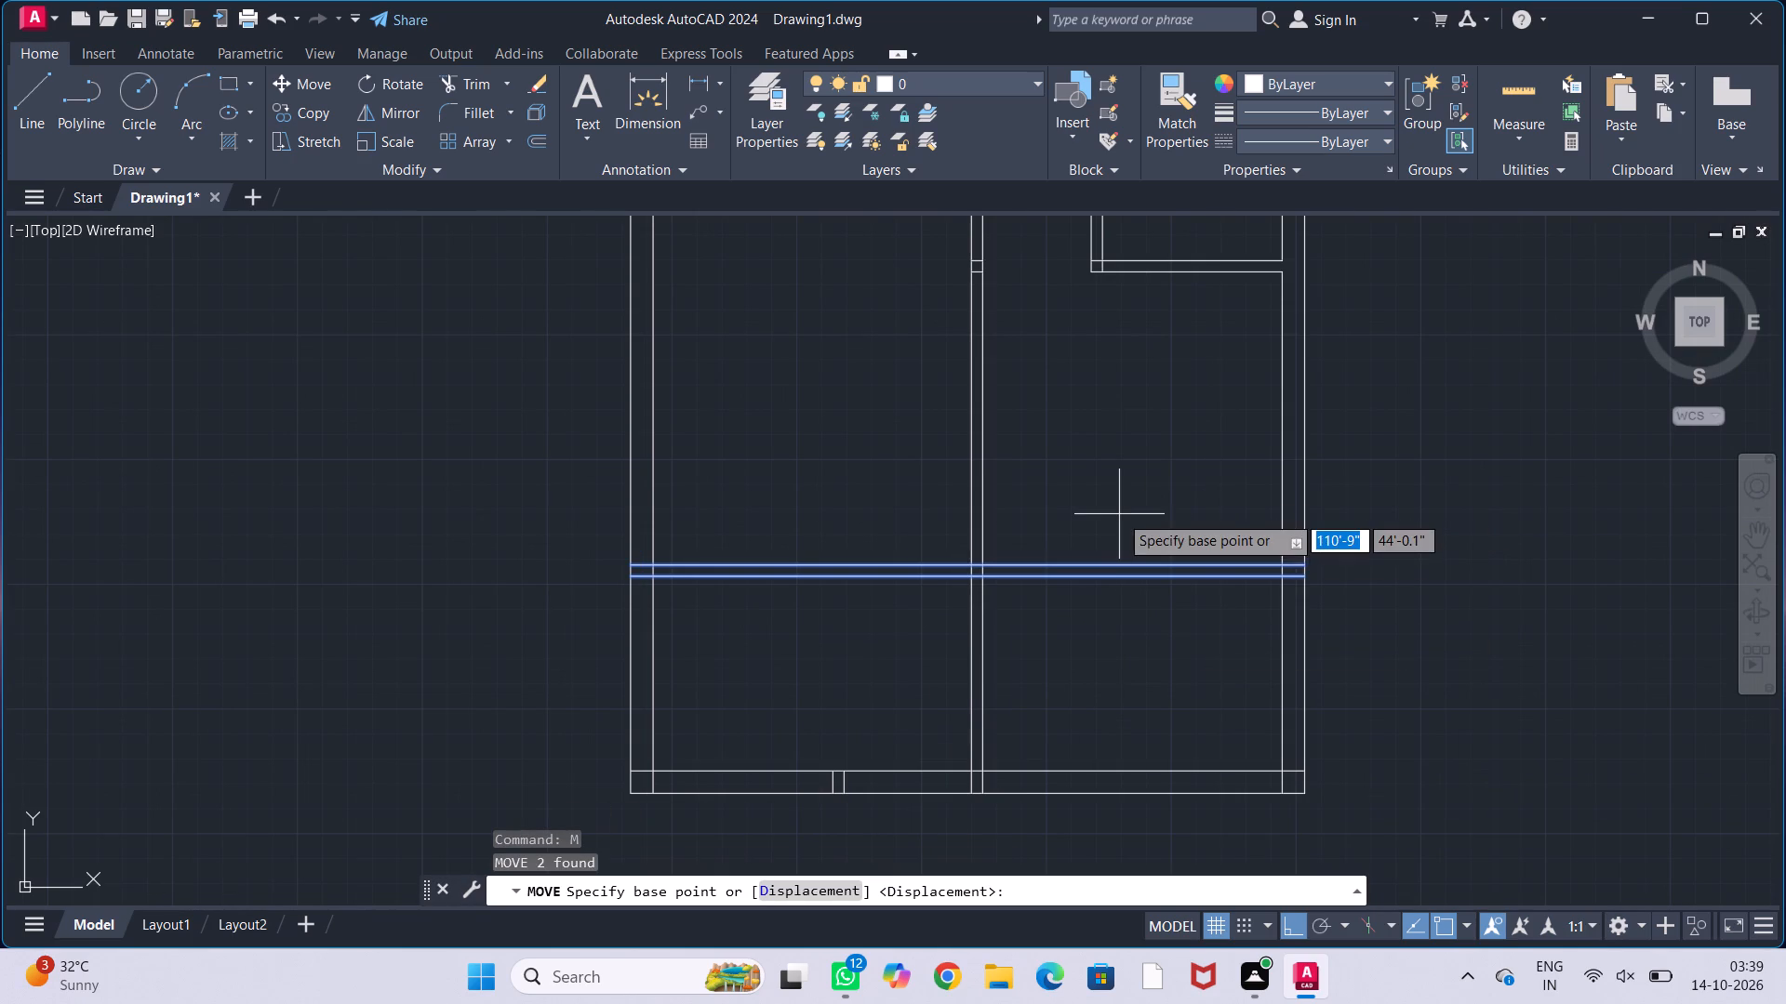
{"action": "scroll", "coordinate": [1235, 607], "scroll_direction": "up", "scroll_amount": 2}
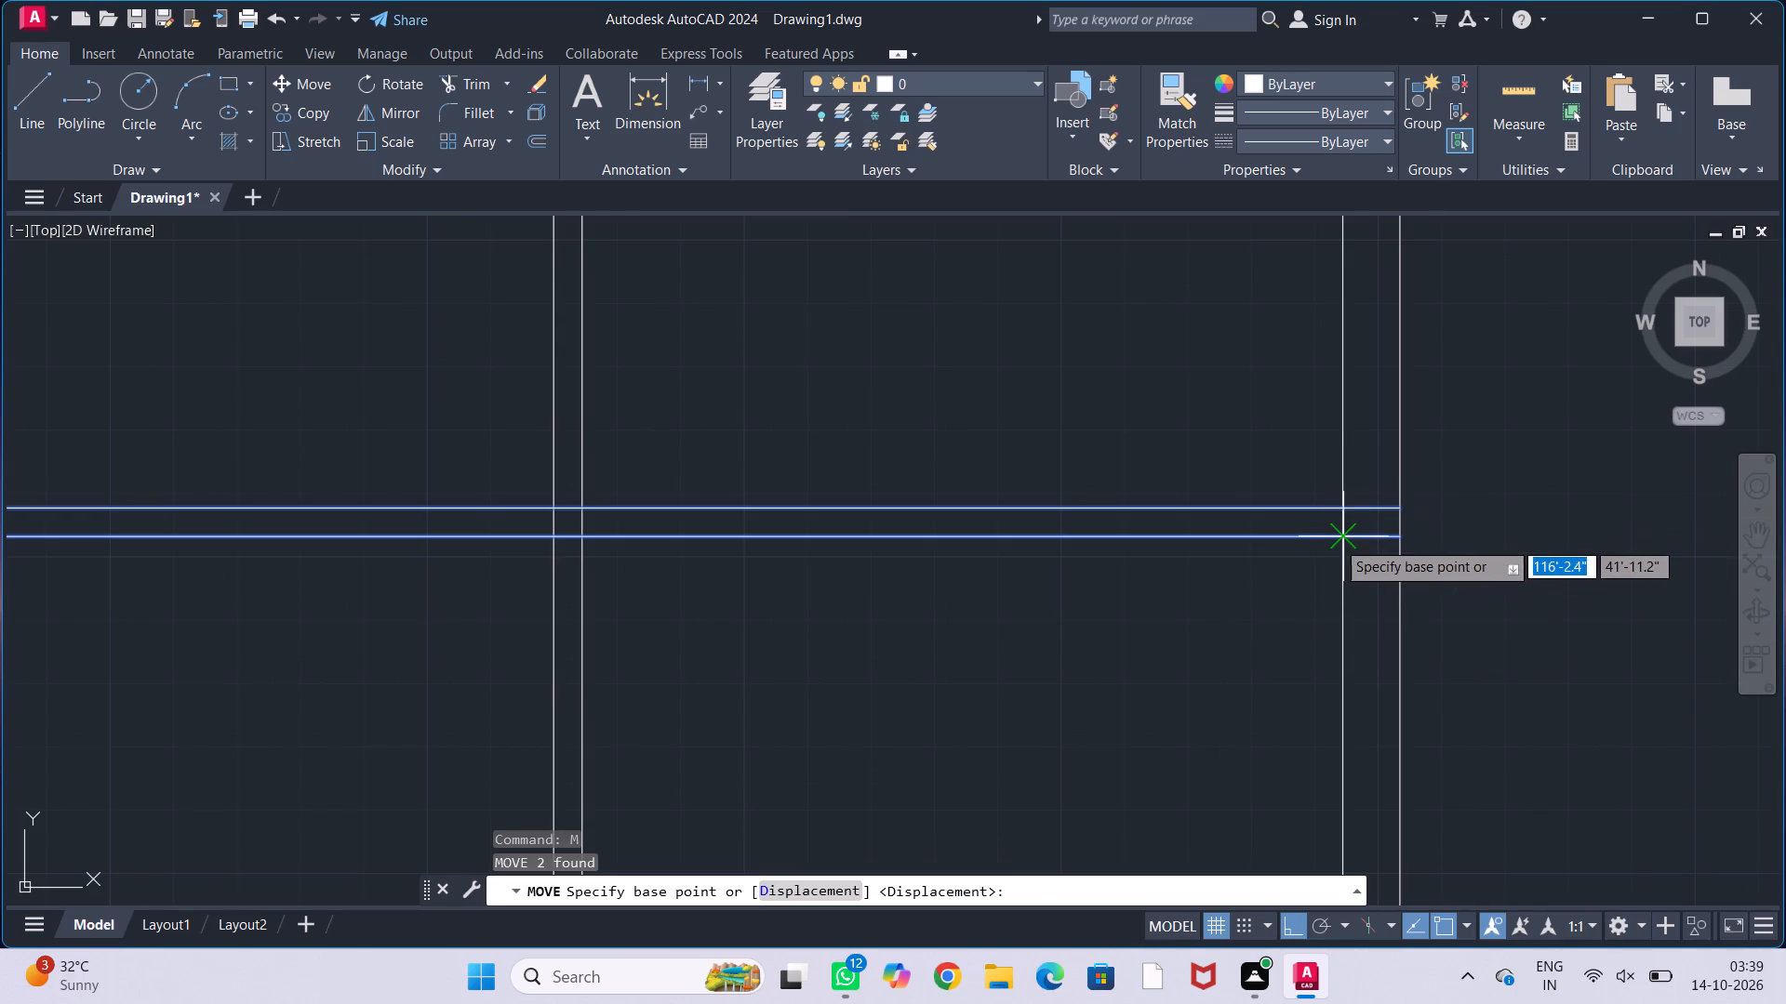
{"action": "left_click", "coordinate": [1337, 540]}
{"action": "type", "text": "6\""}
{"action": "key", "text": "Return"}
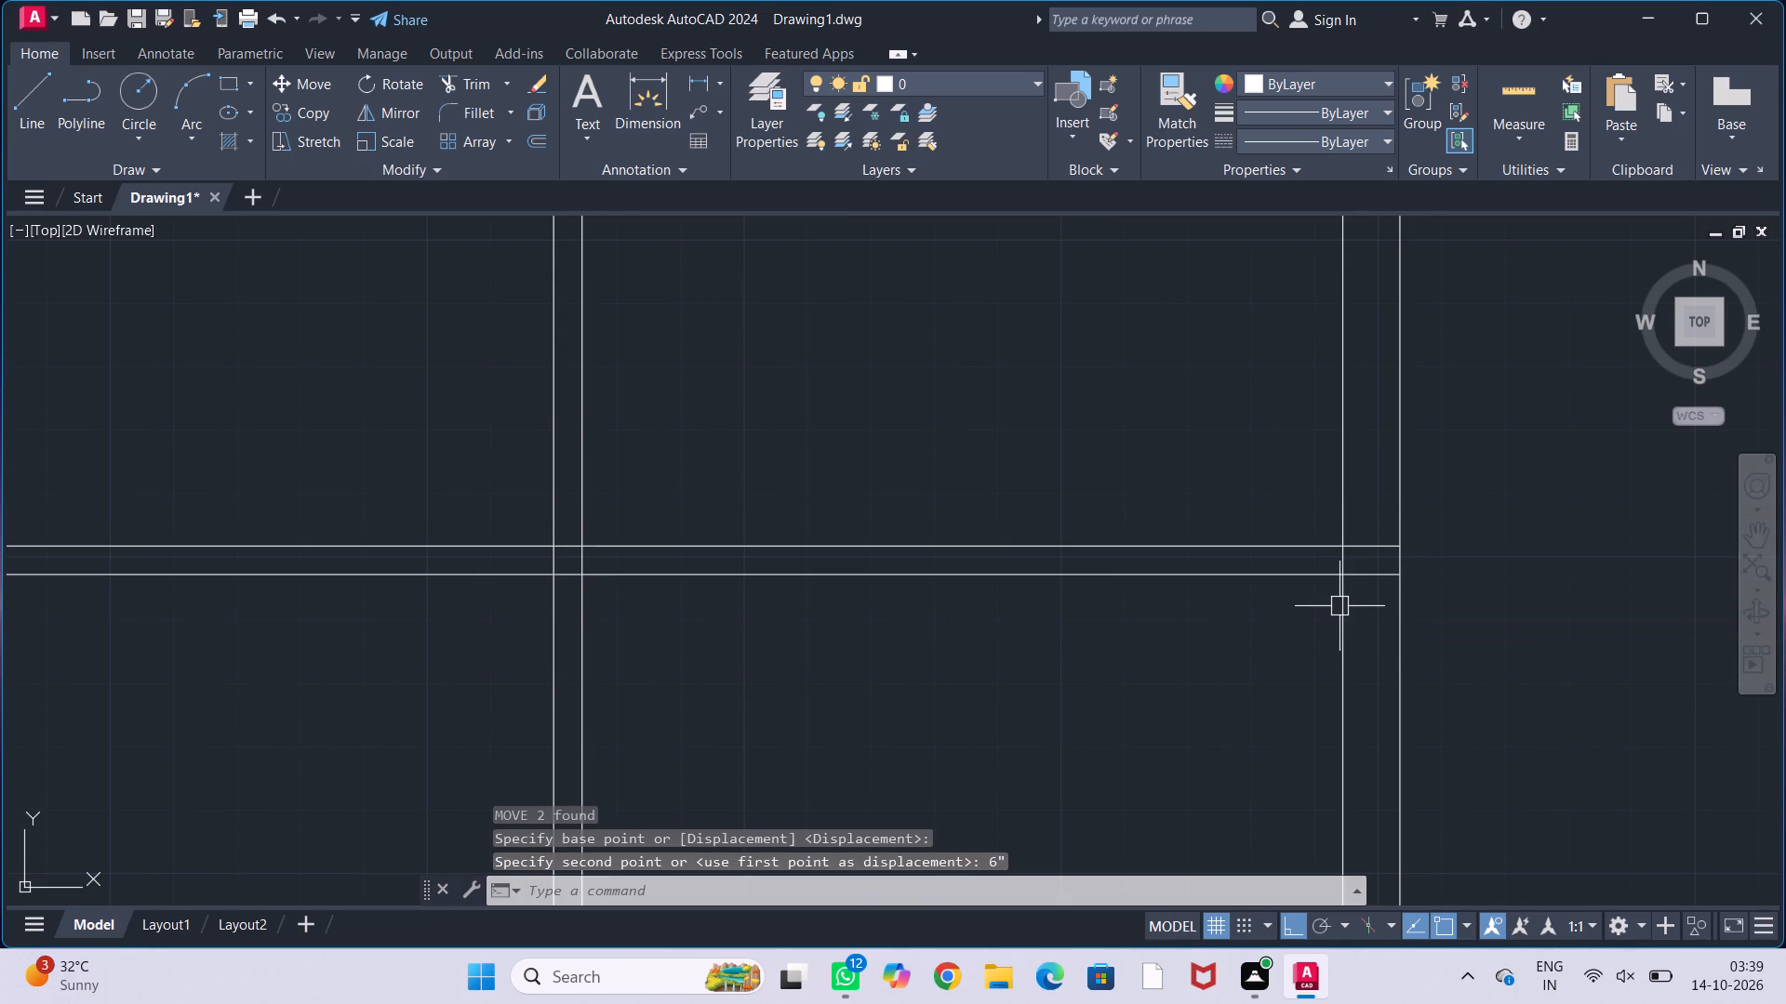
{"action": "key", "text": "Escape"}
{"action": "key", "text": "Escape"}
{"action": "key", "text": "Escape"}
Measure again from the small eastern room's south line to the moved partition's north line along the east wall.
{"action": "scroll", "coordinate": [1219, 623], "scroll_direction": "down", "scroll_amount": 2}
{"action": "middle_click_drag", "start_coordinate": [1207, 651], "coordinate": [1242, 646]}
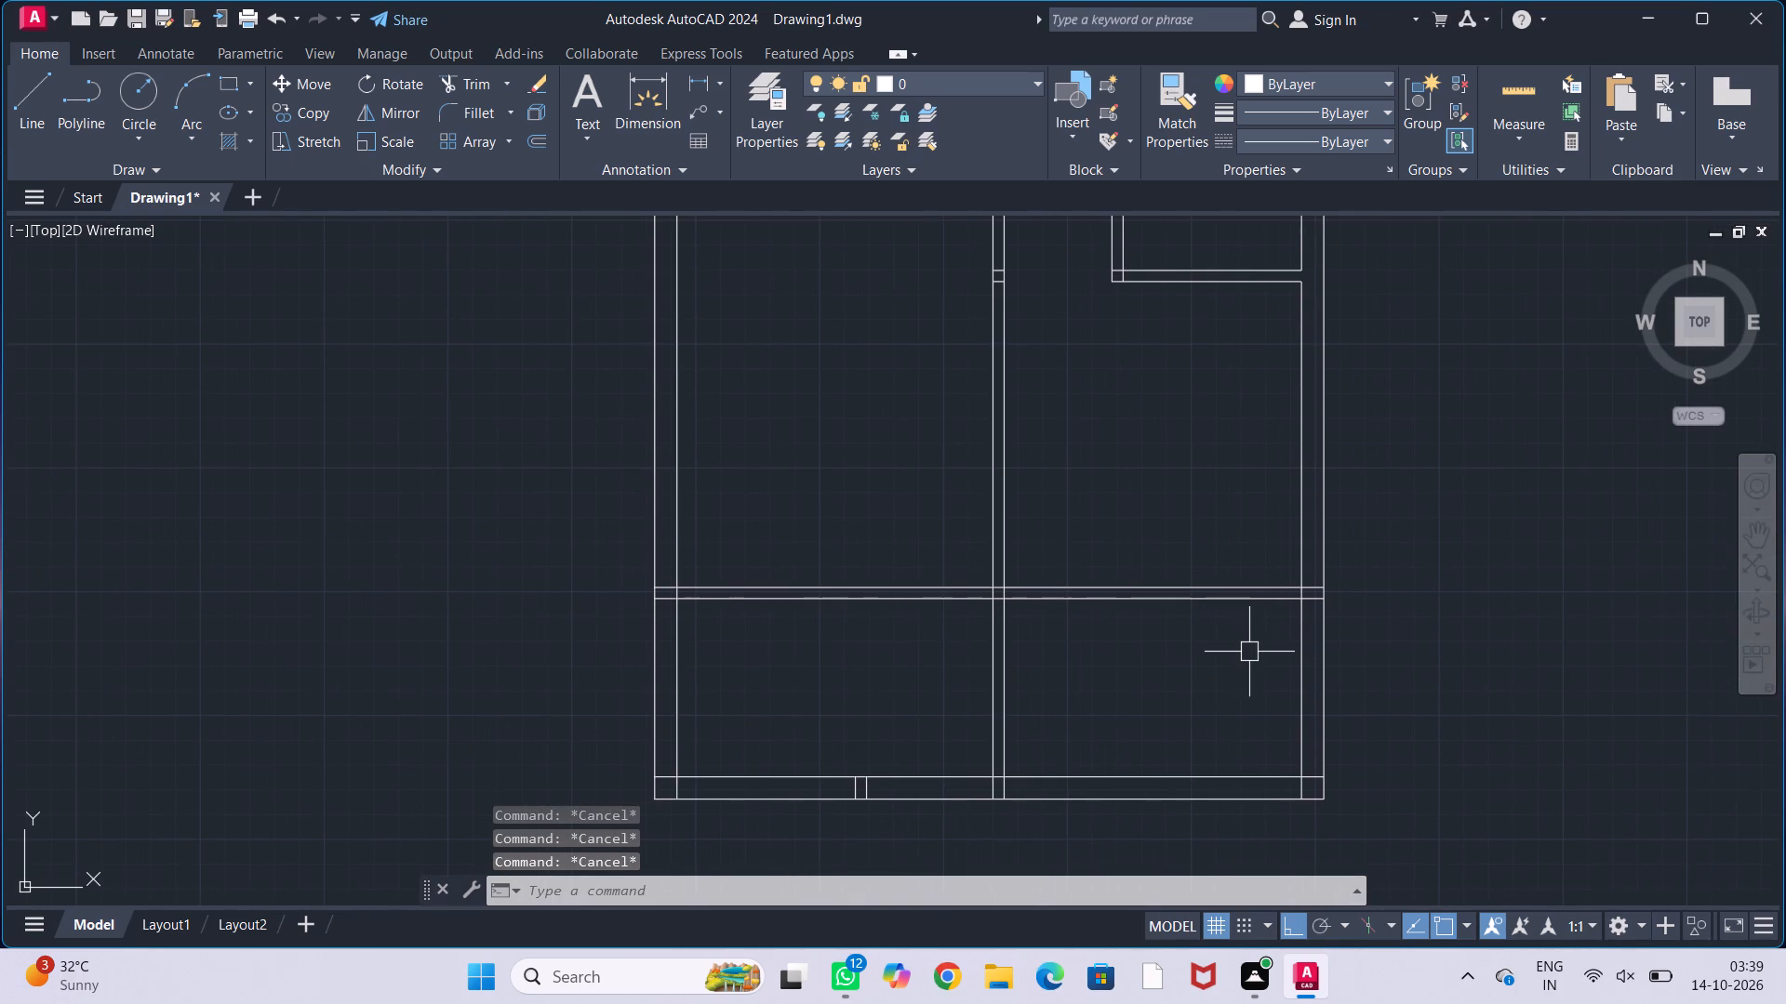
{"action": "type", "text": "dli"}
{"action": "key", "text": "Return"}
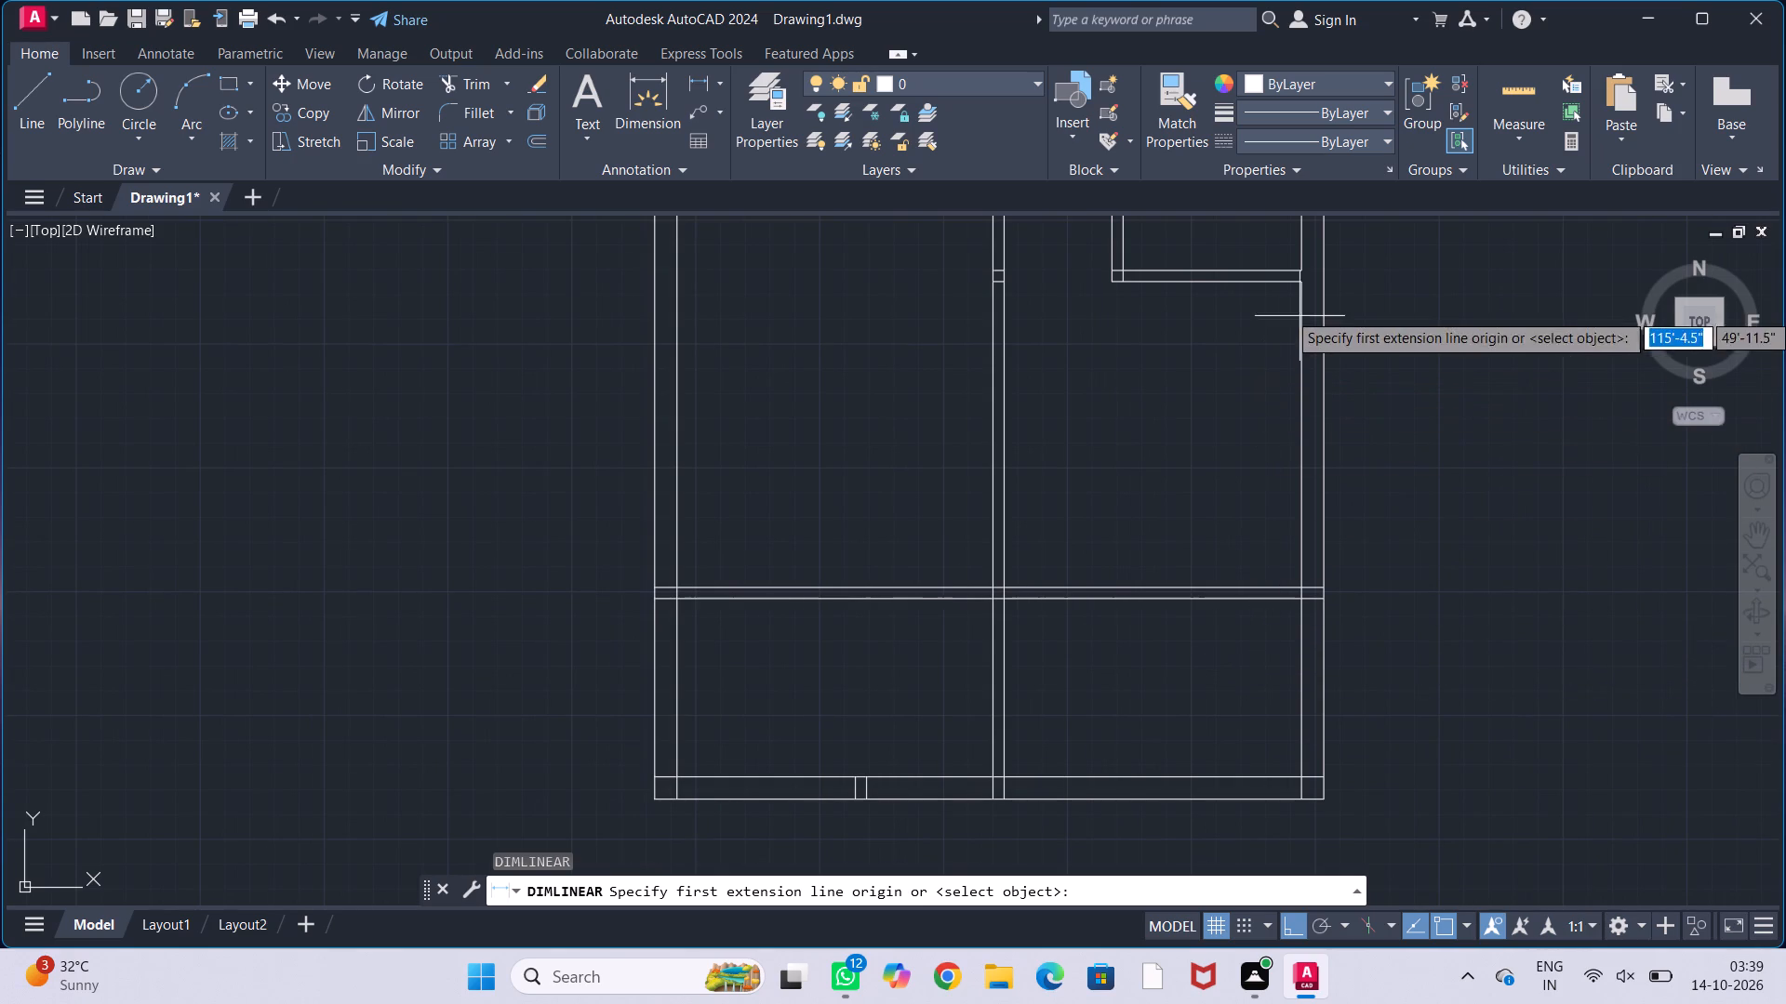
{"action": "left_click", "coordinate": [1301, 284]}
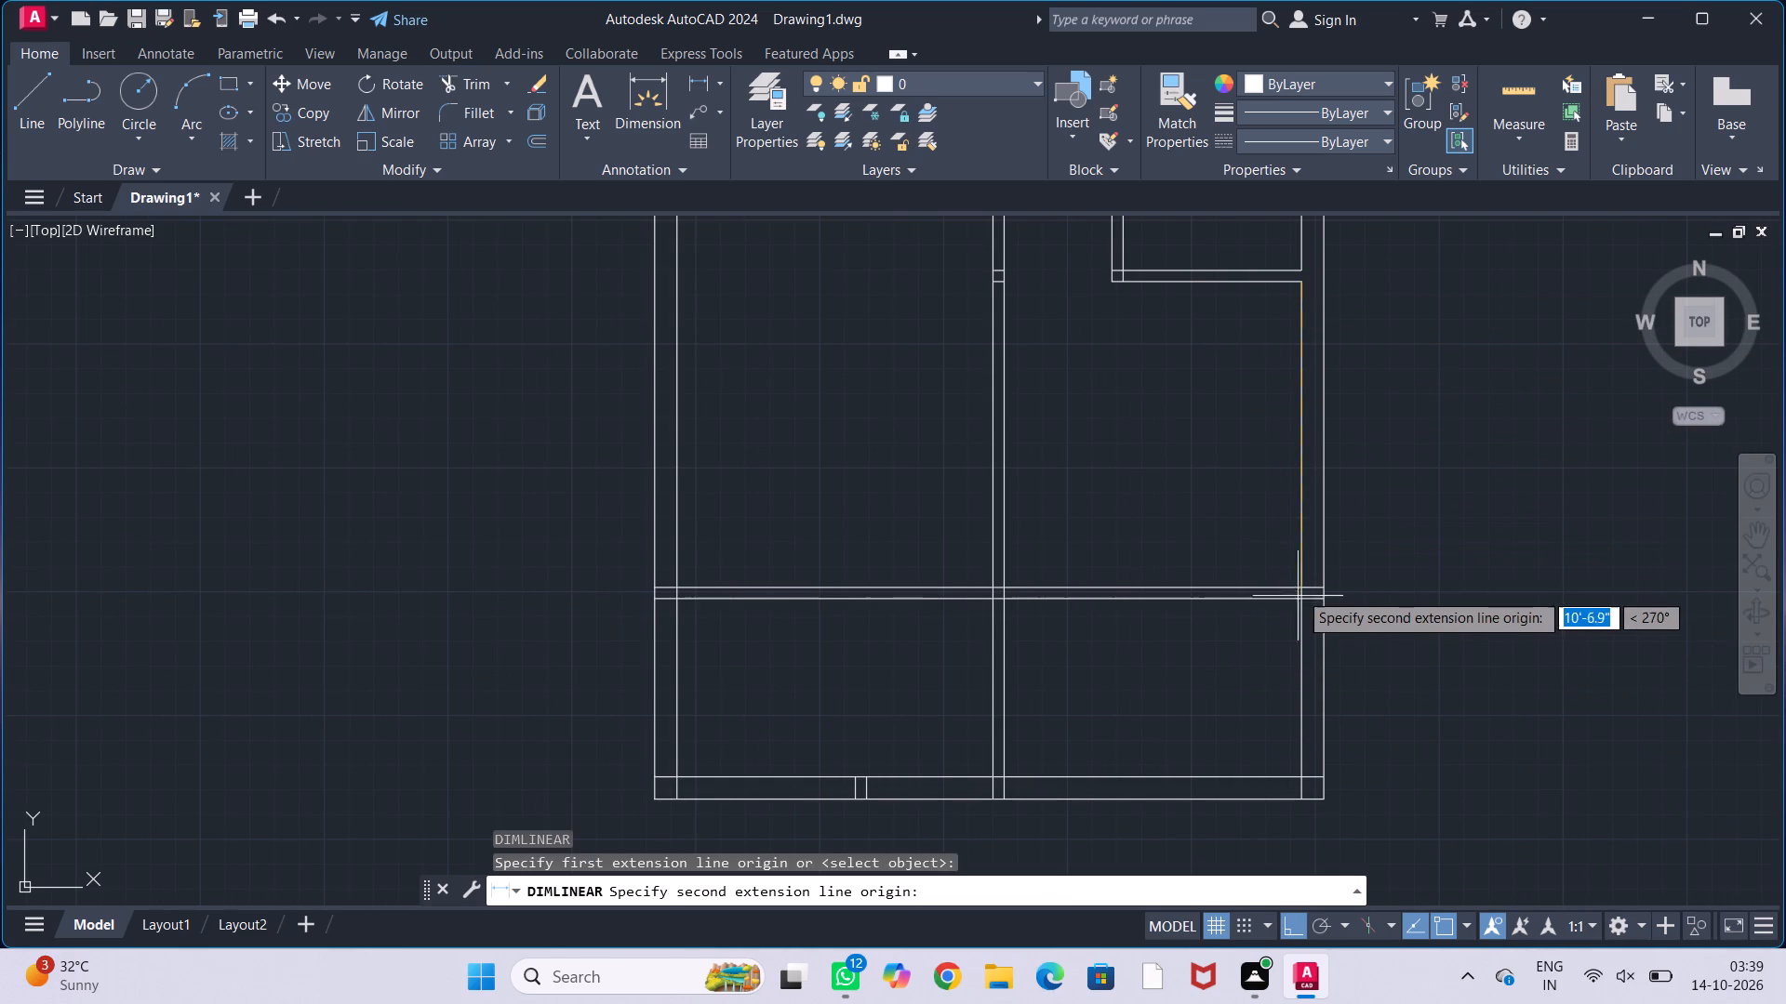
{"action": "left_click", "coordinate": [1300, 585]}
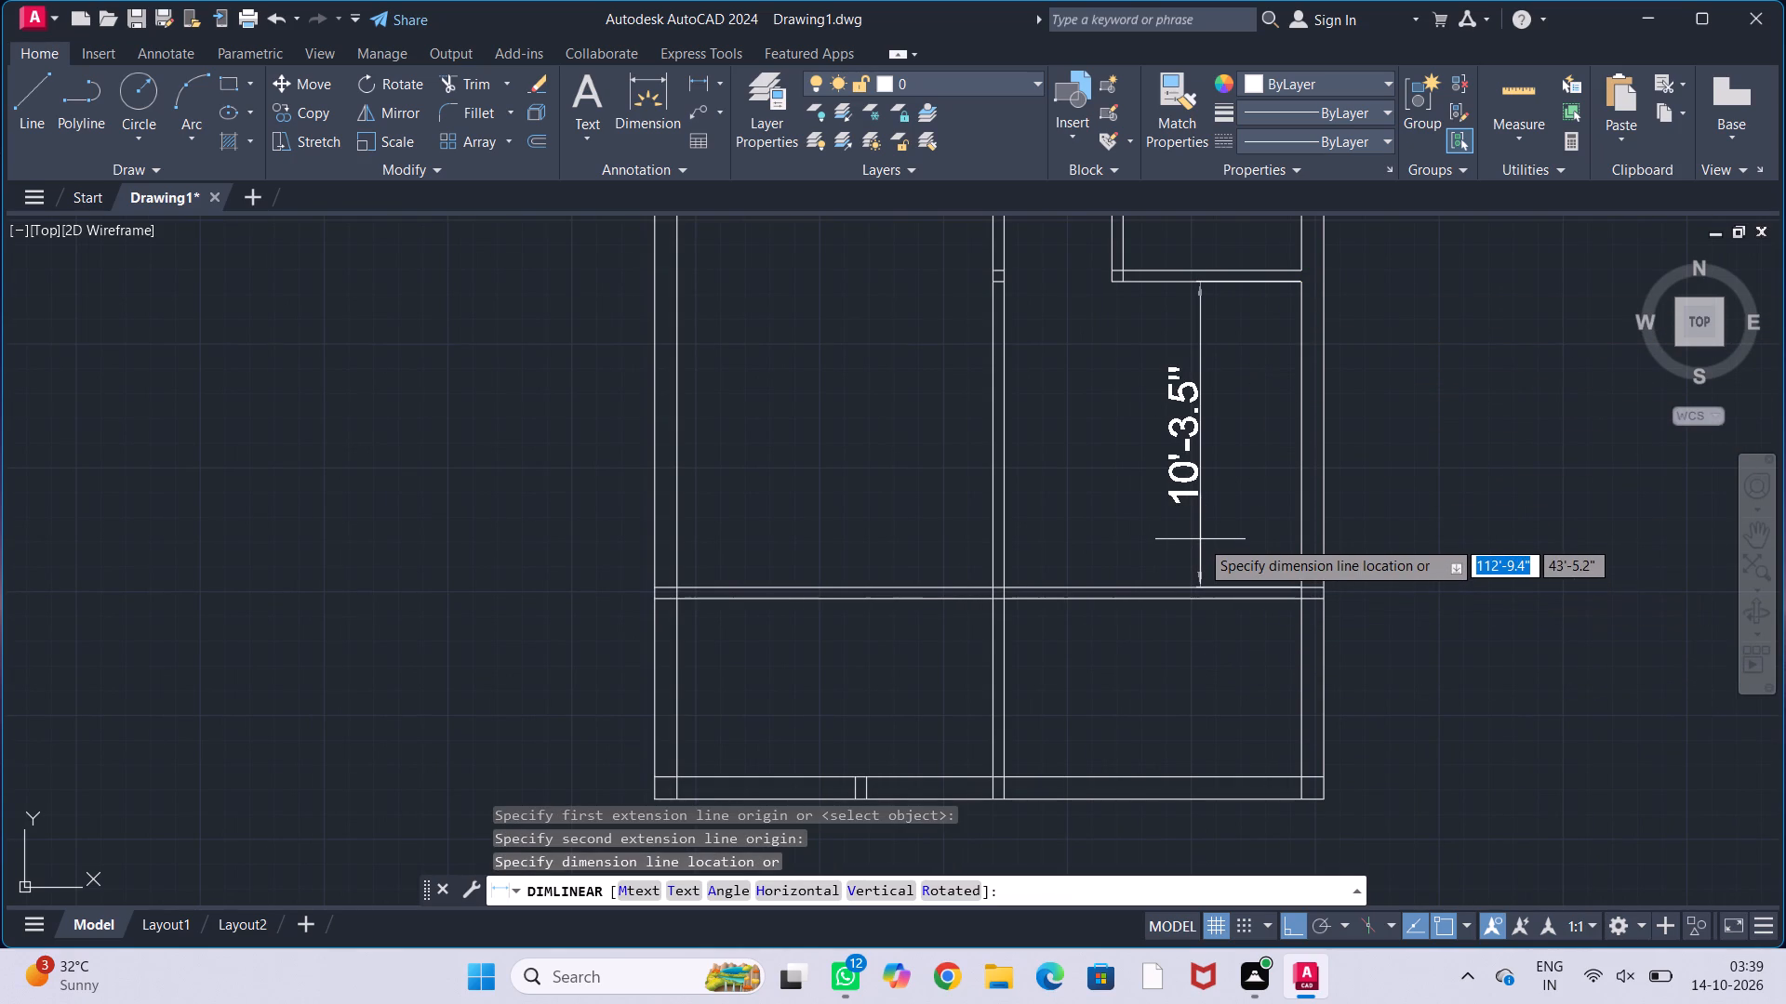
{"action": "scroll", "coordinate": [1200, 539], "scroll_direction": "down", "scroll_amount": 1}
{"action": "middle_click_drag", "start_coordinate": [1200, 539], "coordinate": [1207, 556]}
{"action": "key", "text": "Escape"}
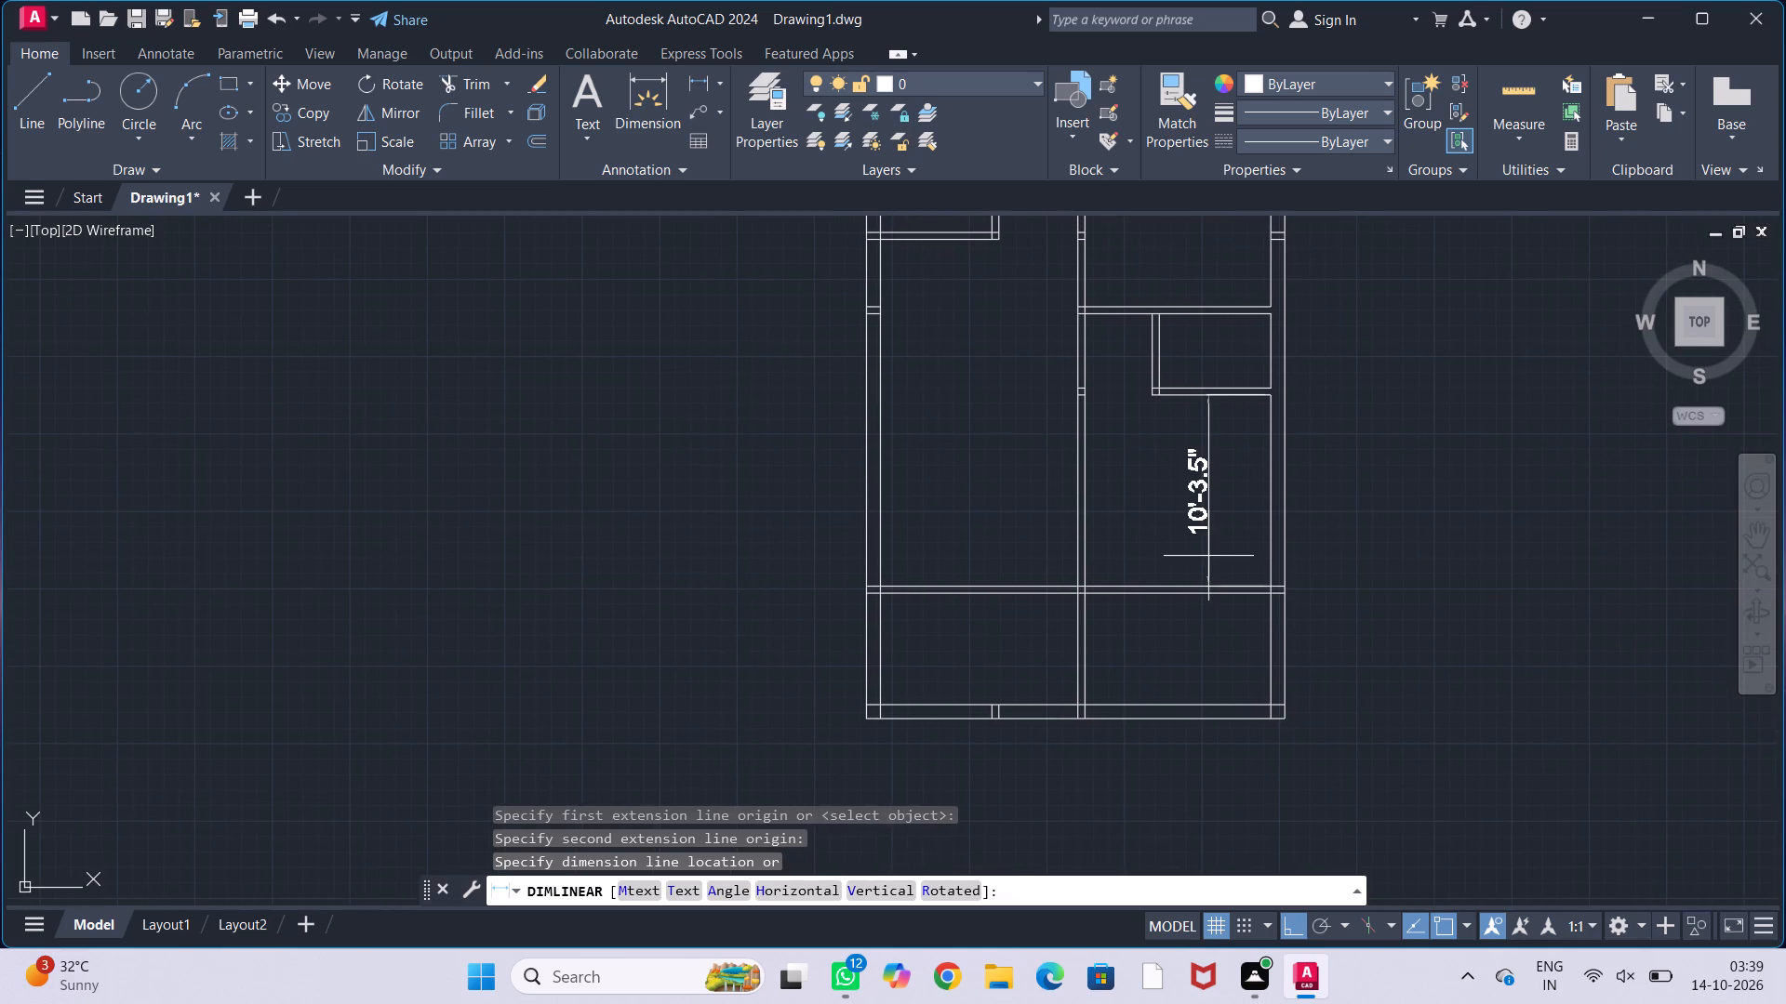
{"action": "key", "text": "Escape"}
{"action": "key", "text": "Escape"}
{"action": "key", "text": "Escape"}
{"action": "key", "text": "Escape"}
Trim the southern partition's lines out of the west wall's thickness and the wall's inner line between the partition lines.
{"action": "middle_click_drag", "start_coordinate": [1242, 516], "coordinate": [1308, 462]}
{"action": "middle_click_drag", "start_coordinate": [1244, 588], "coordinate": [1247, 588]}
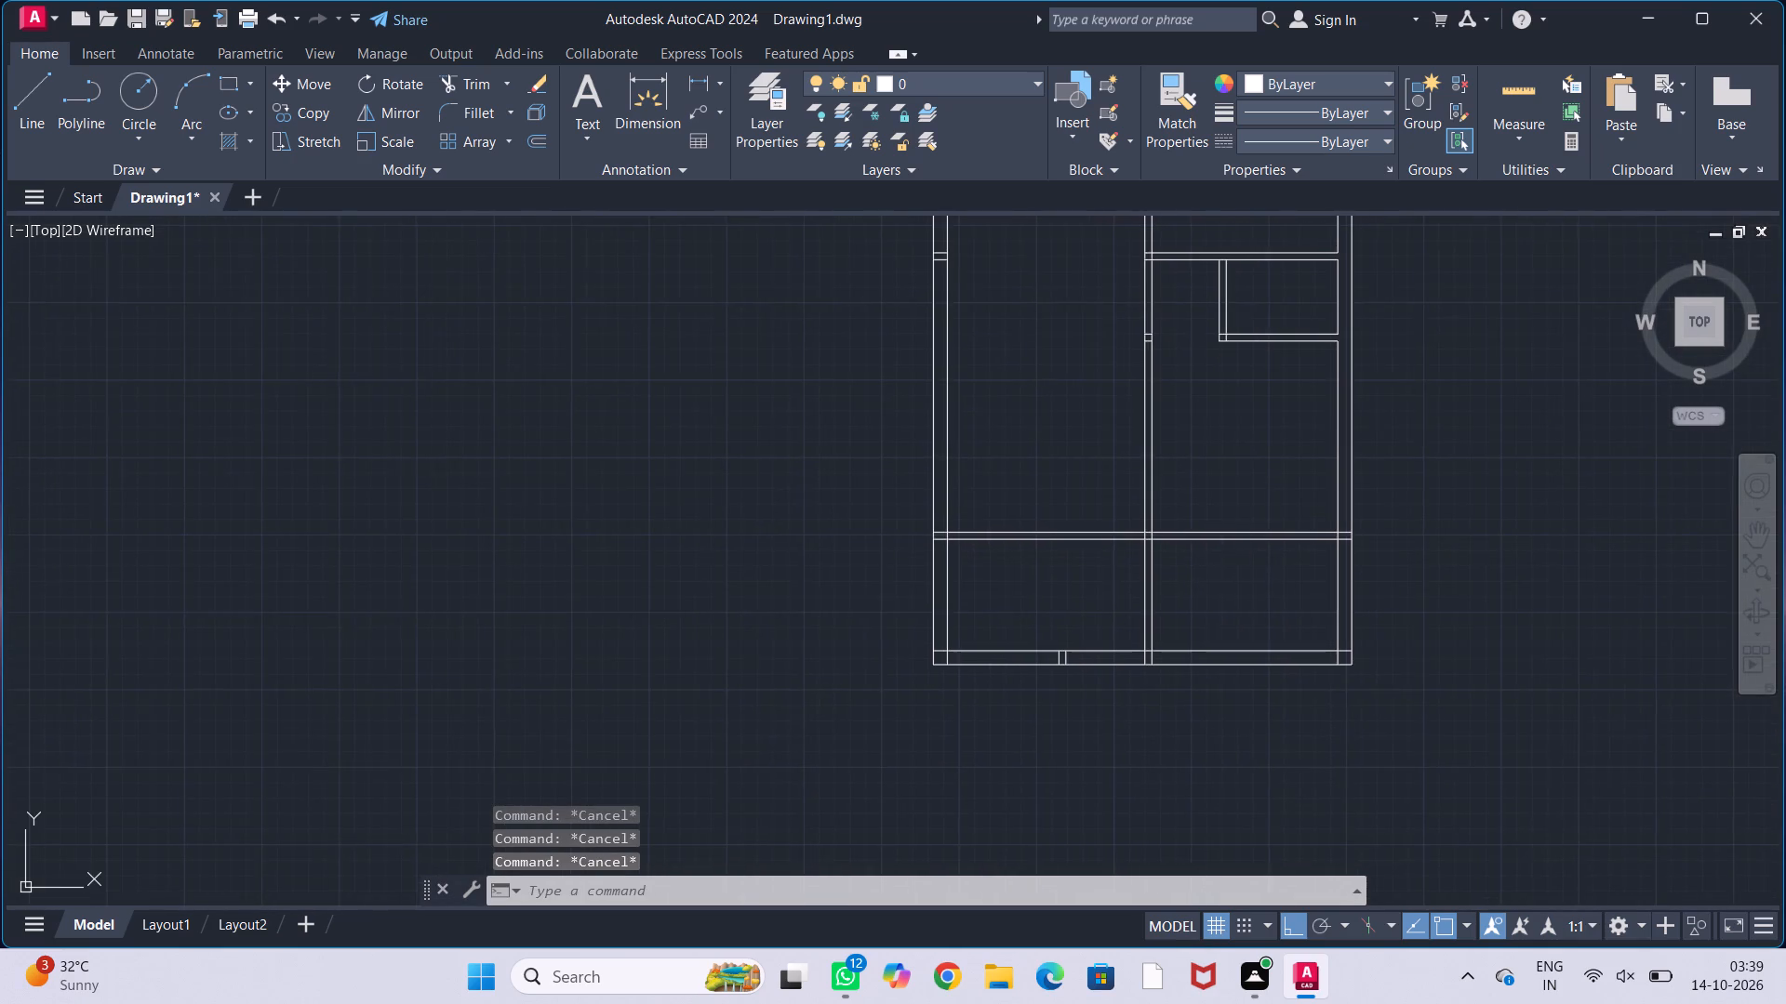
{"action": "middle_click_drag", "start_coordinate": [1247, 588], "coordinate": [1273, 537]}
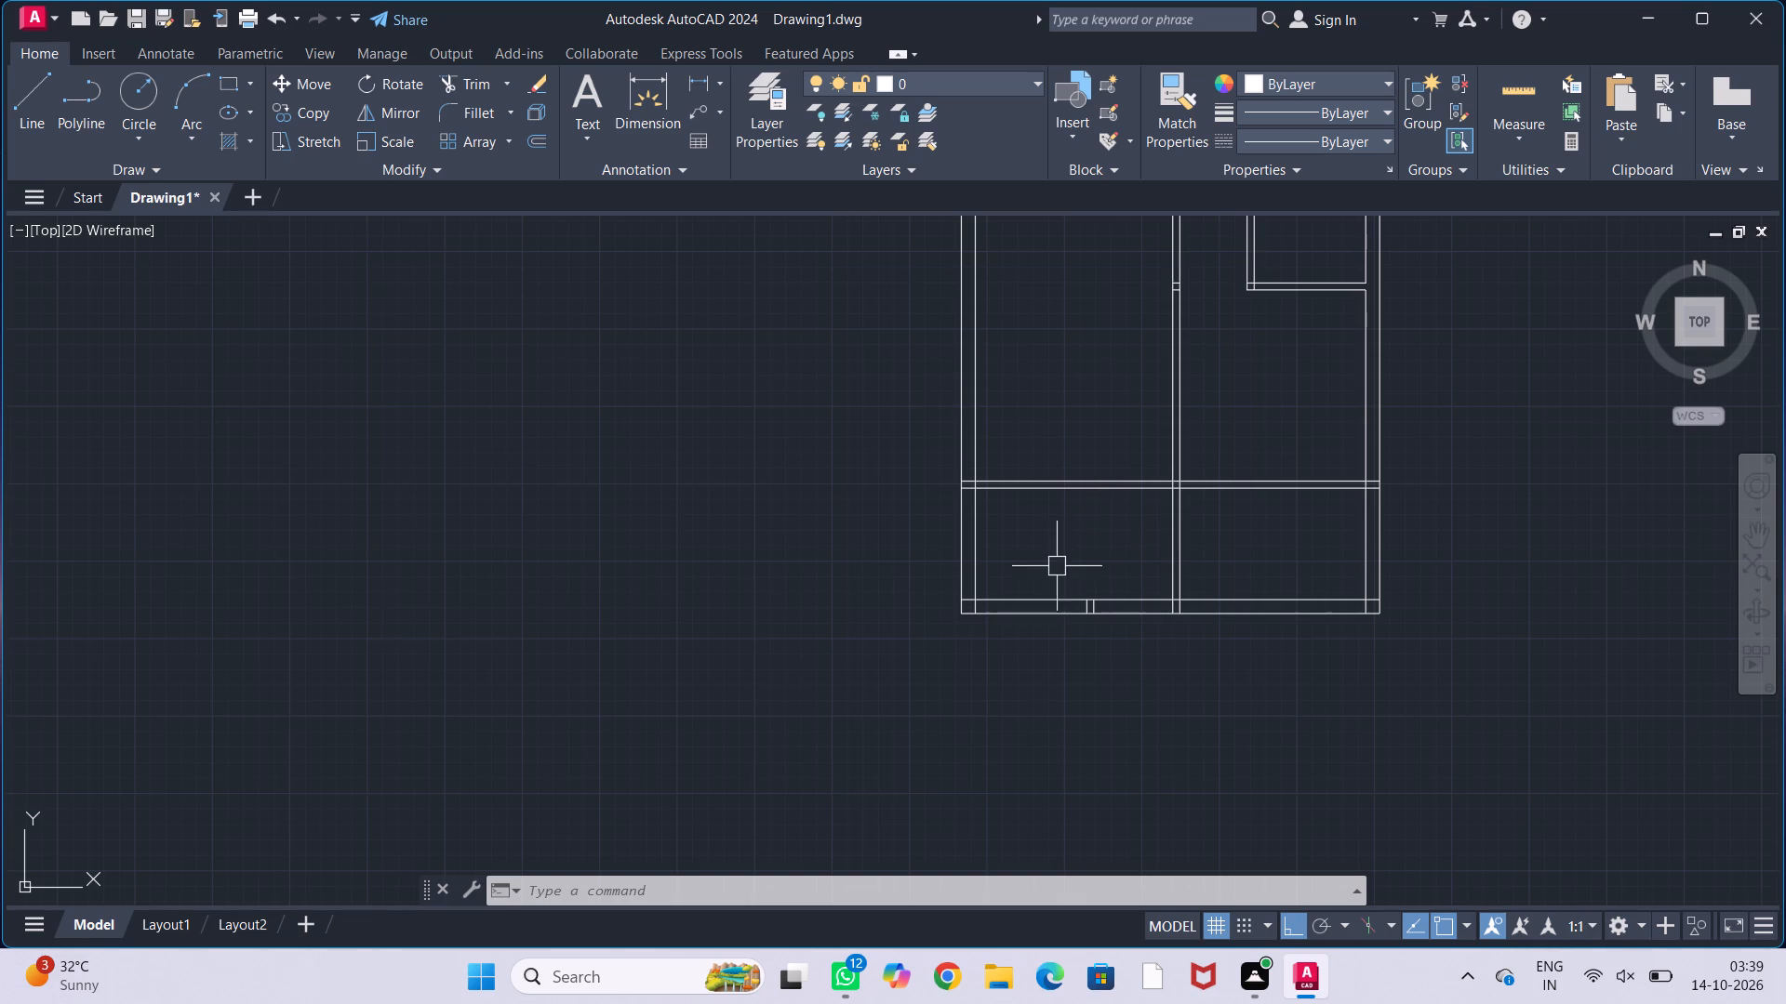
{"action": "middle_click_drag", "start_coordinate": [1055, 561], "coordinate": [1055, 520]}
{"action": "scroll", "coordinate": [1048, 519], "scroll_direction": "up", "scroll_amount": 1}
{"action": "middle_click_drag", "start_coordinate": [1049, 518], "coordinate": [1044, 539]}
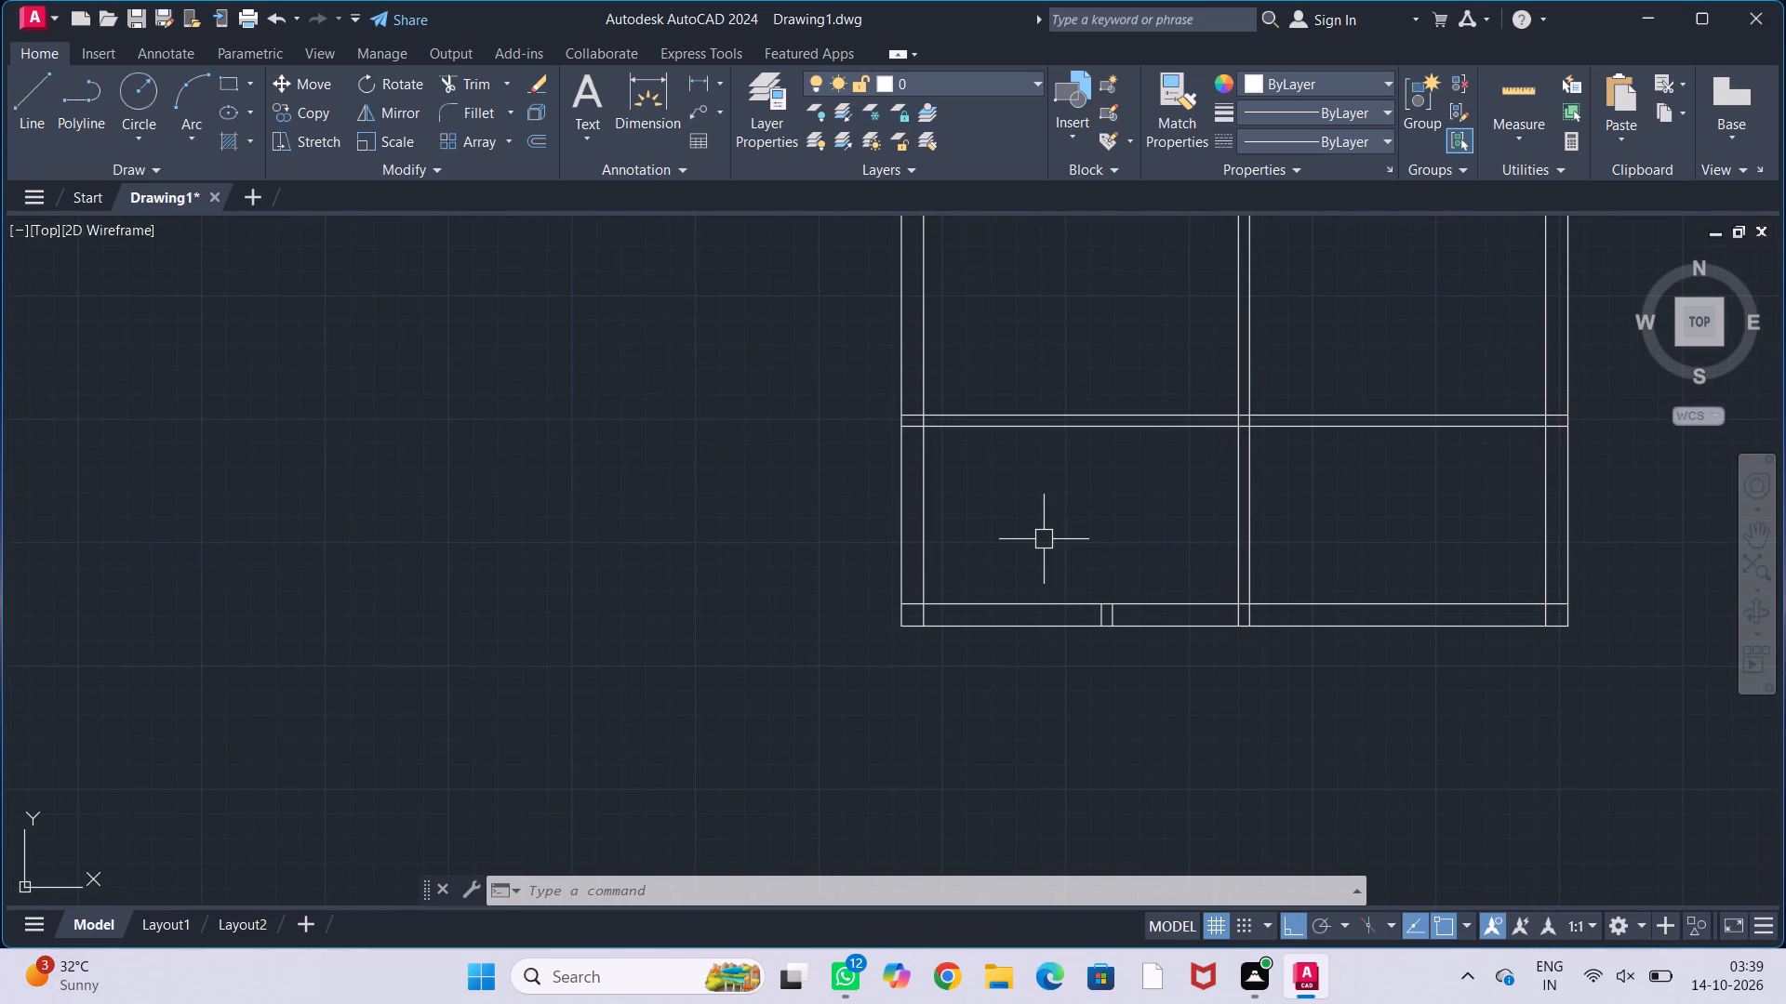
{"action": "type", "text": "tr"}
{"action": "key", "text": "Return"}
{"action": "scroll", "coordinate": [878, 445], "scroll_direction": "up", "scroll_amount": 1}
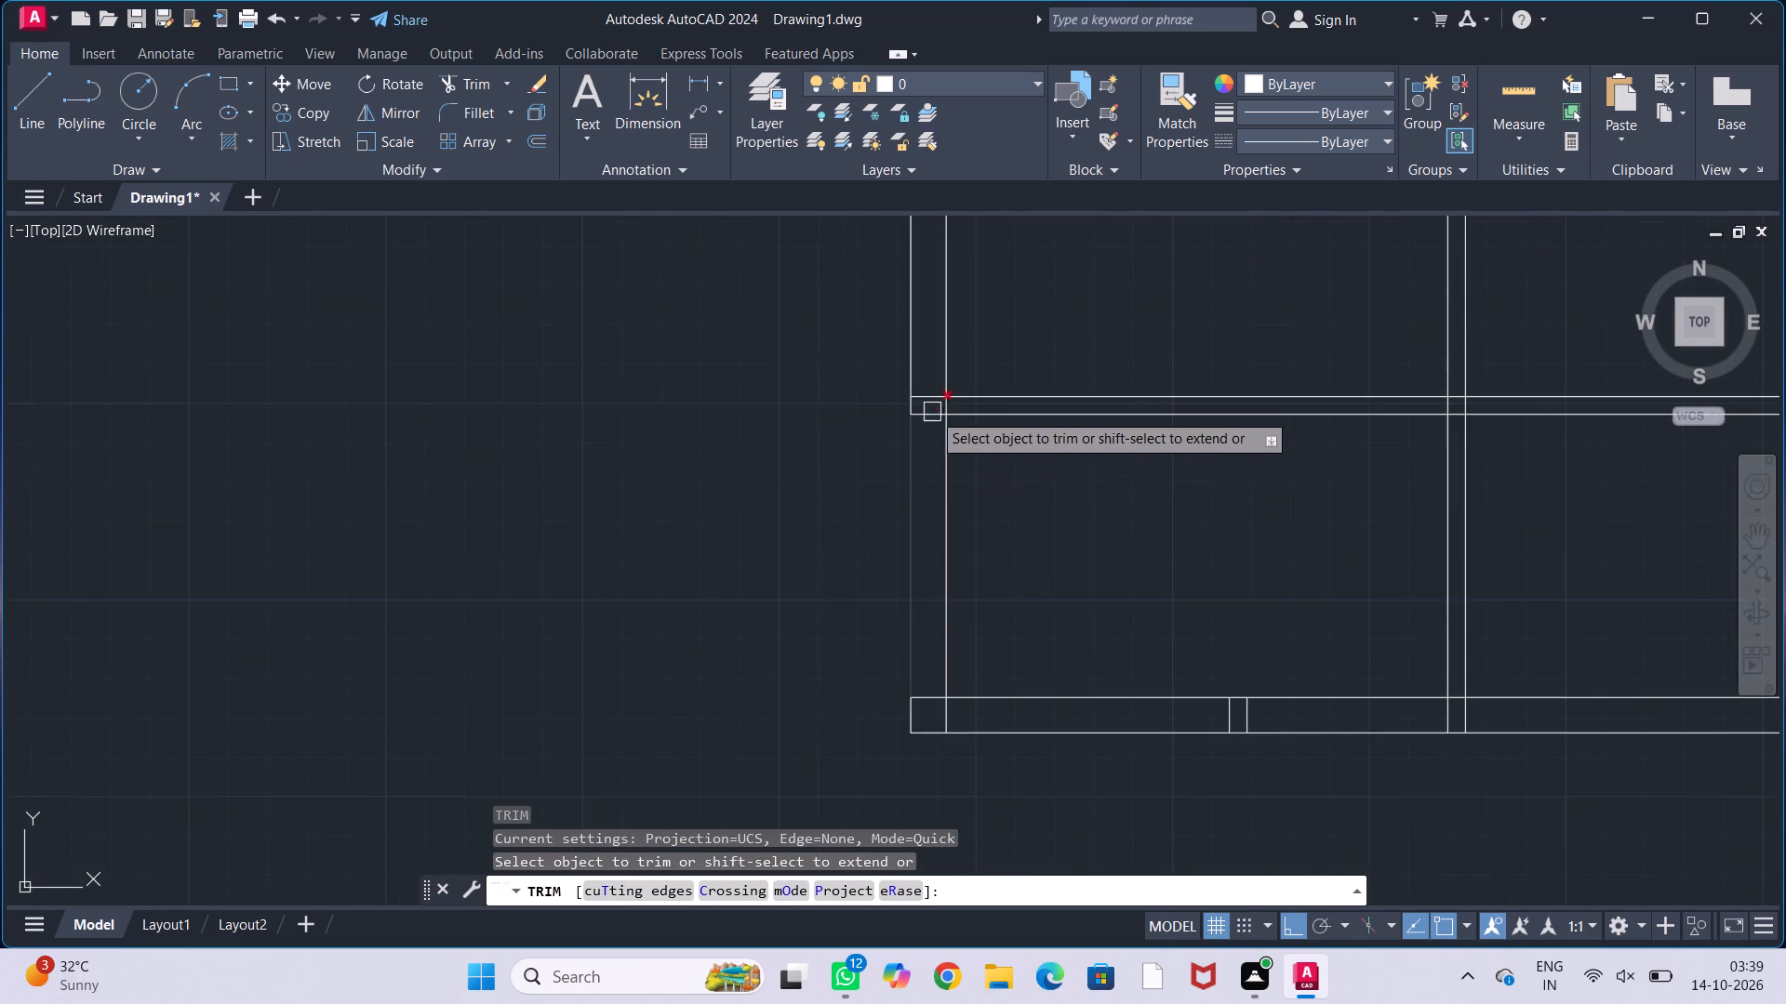
{"action": "scroll", "coordinate": [933, 397], "scroll_direction": "up", "scroll_amount": 1}
{"action": "left_click_drag", "start_coordinate": [916, 361], "coordinate": [932, 474]}
{"action": "scroll", "coordinate": [937, 418], "scroll_direction": "up", "scroll_amount": 2}
{"action": "left_click_drag", "start_coordinate": [937, 407], "coordinate": [1050, 417]}
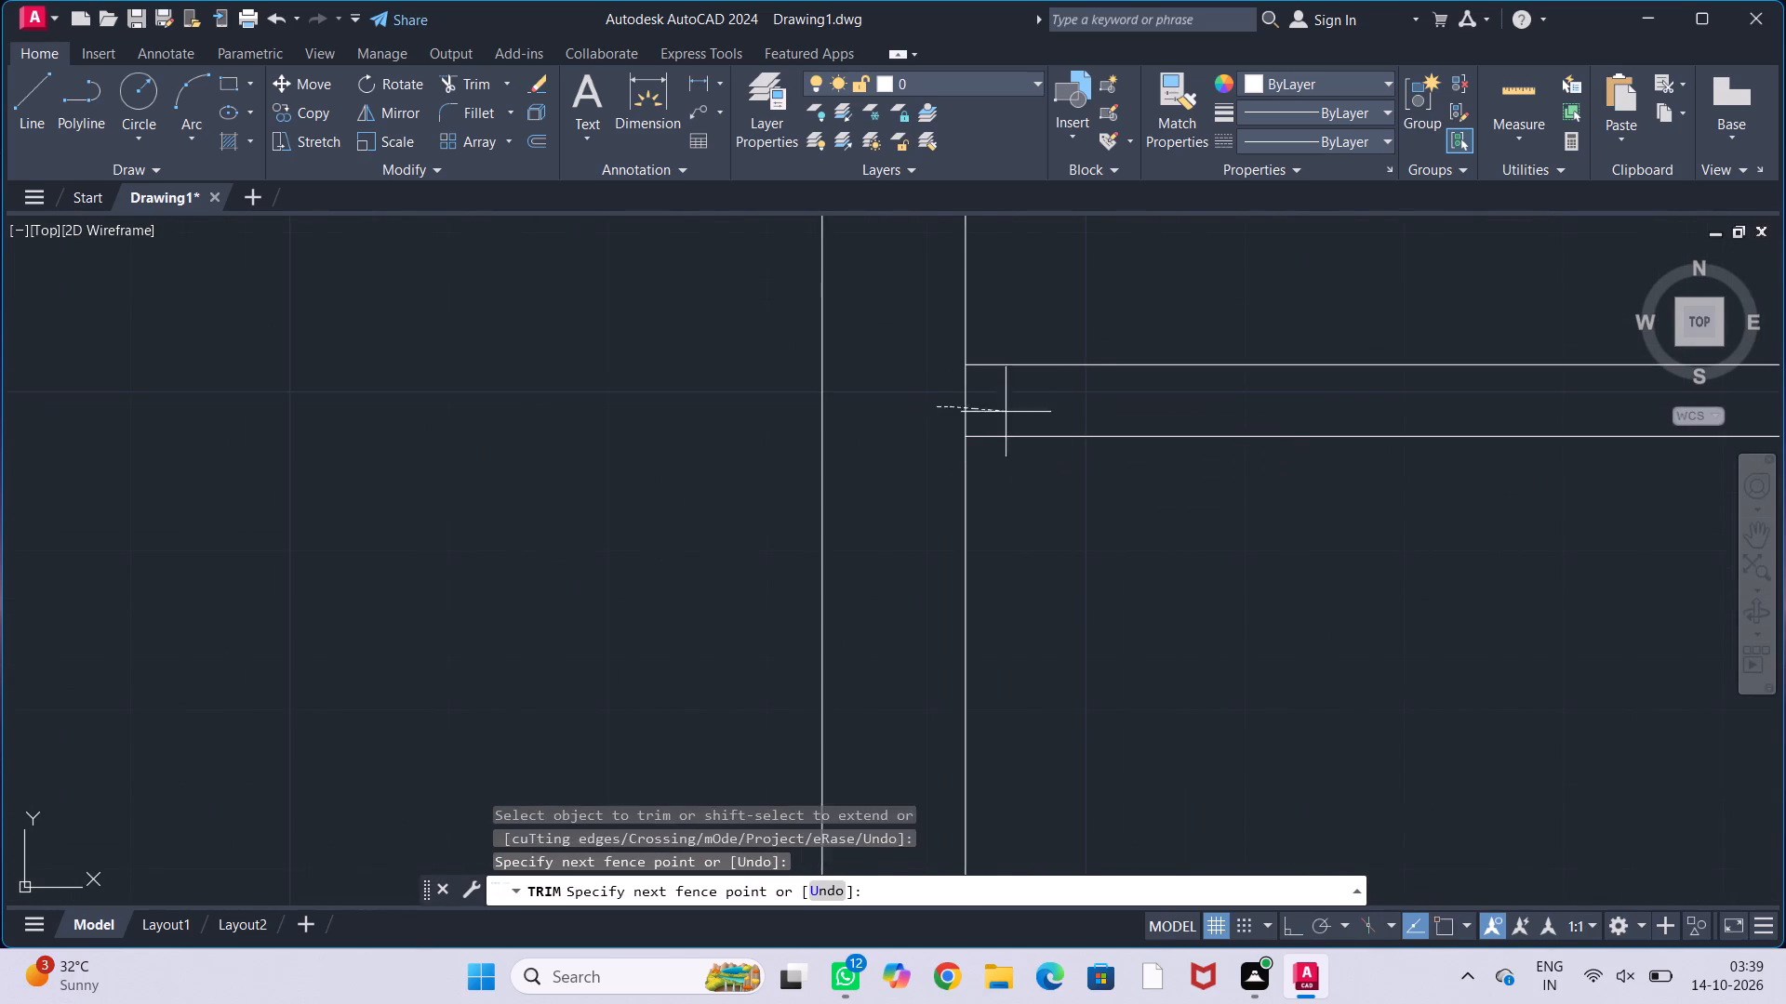
{"action": "left_click_drag", "start_coordinate": [1050, 417], "coordinate": [1078, 417]}
Trim the overlapping inner wall lines at the plan's southwest outer corner.
{"action": "scroll", "coordinate": [1071, 394], "scroll_direction": "down", "scroll_amount": 2}
{"action": "middle_click_drag", "start_coordinate": [1083, 579], "coordinate": [1001, 422]}
{"action": "scroll", "coordinate": [1050, 500], "scroll_direction": "down", "scroll_amount": 1}
{"action": "middle_click_drag", "start_coordinate": [1067, 558], "coordinate": [917, 509]}
{"action": "scroll", "coordinate": [897, 597], "scroll_direction": "up", "scroll_amount": 2}
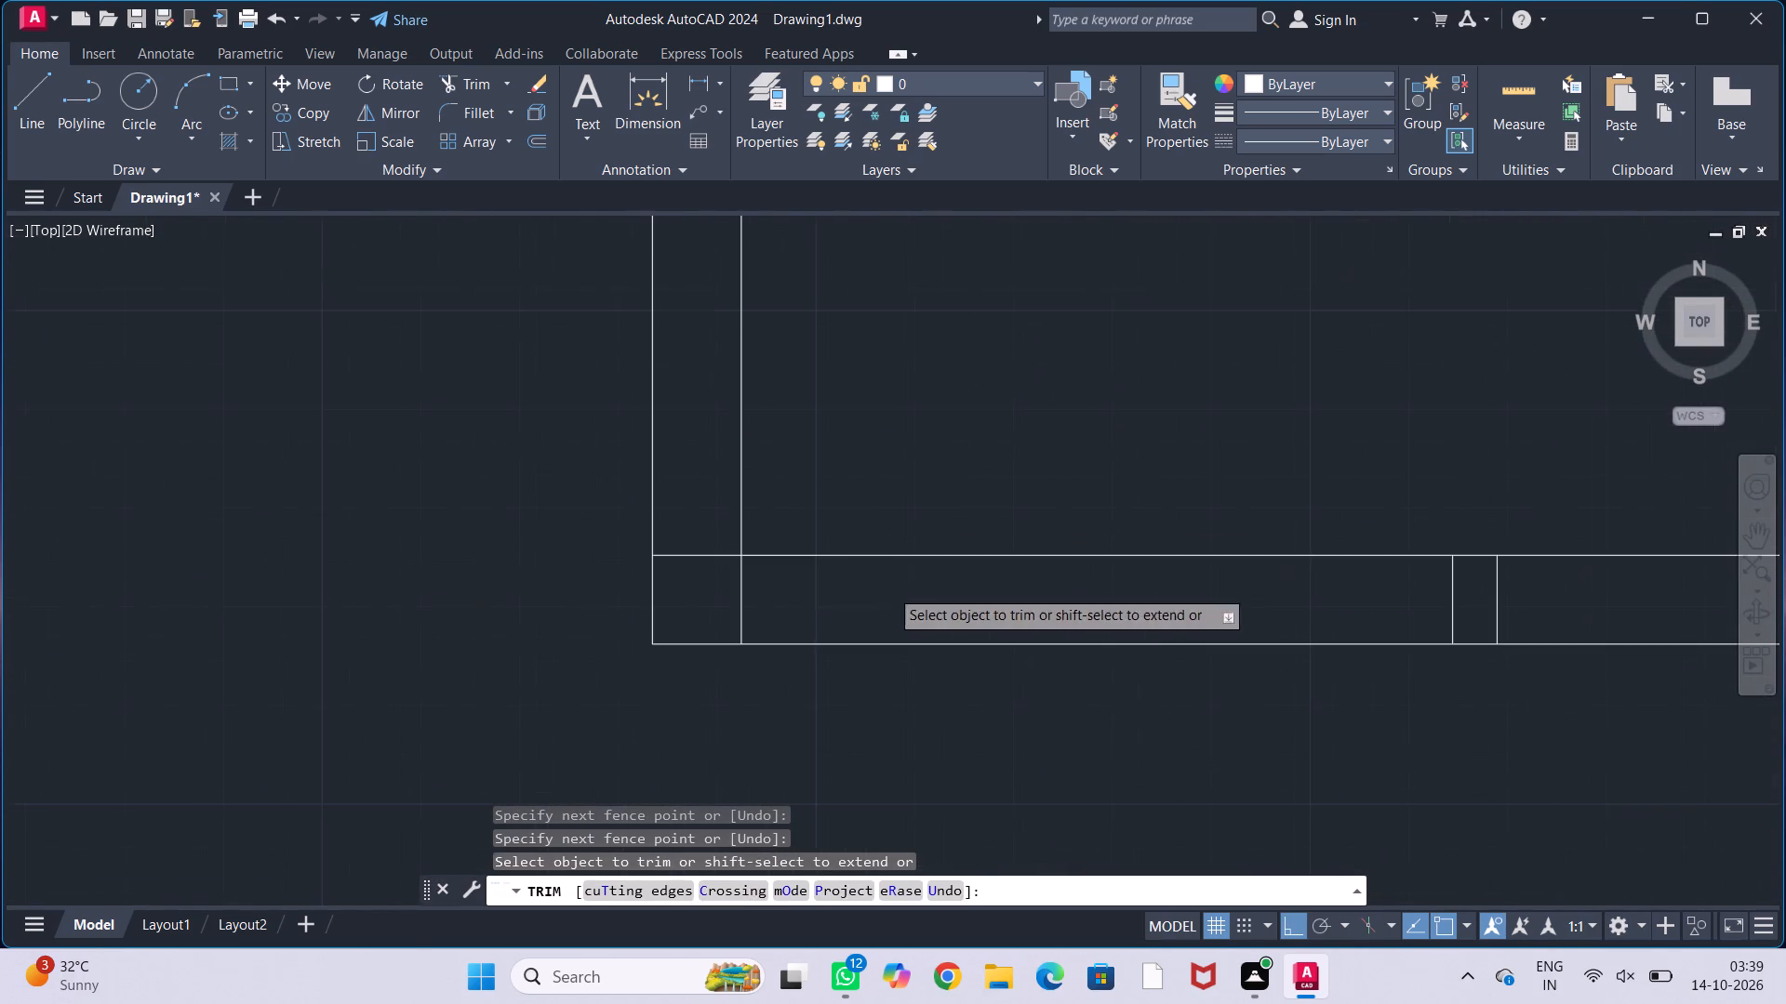
{"action": "left_click_drag", "start_coordinate": [709, 537], "coordinate": [697, 593]}
{"action": "left_click_drag", "start_coordinate": [697, 593], "coordinate": [798, 614]}
{"action": "key", "text": "Escape"}
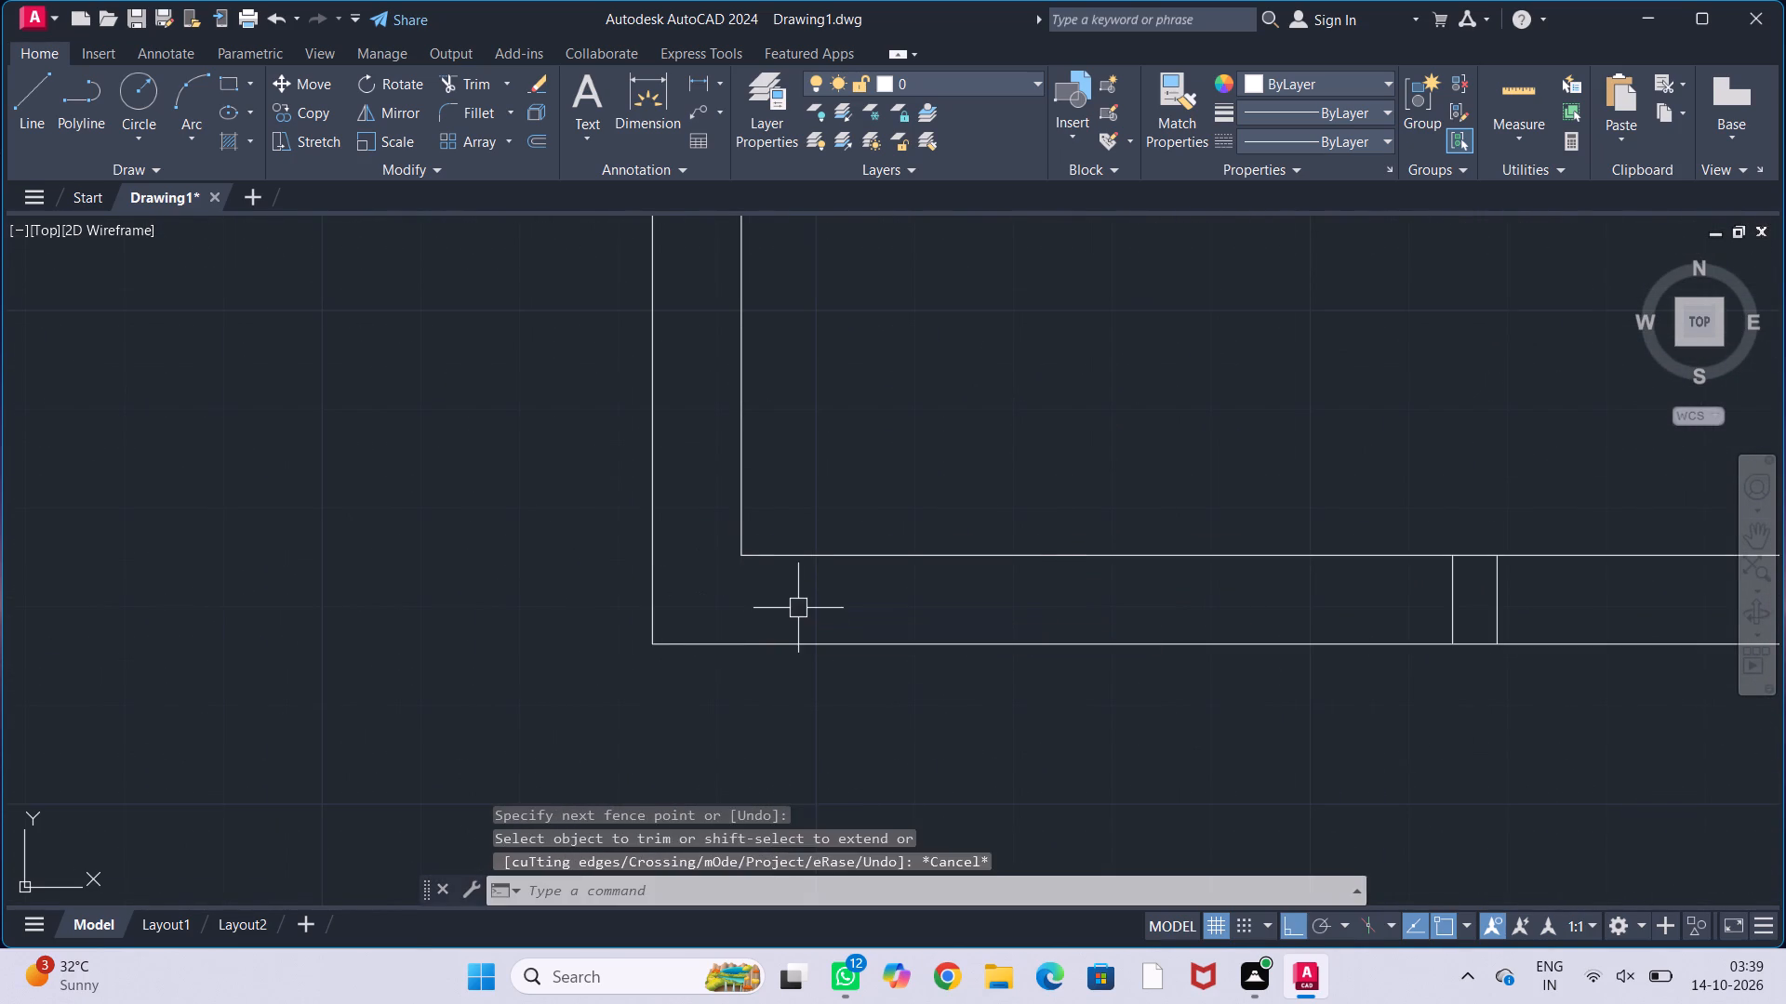
{"action": "key", "text": "Escape"}
{"action": "key", "text": "Escape"}
{"action": "key", "text": "Escape"}
{"action": "scroll", "coordinate": [800, 600], "scroll_direction": "down", "scroll_amount": 2}
{"action": "middle_click_drag", "start_coordinate": [870, 517], "coordinate": [873, 569]}
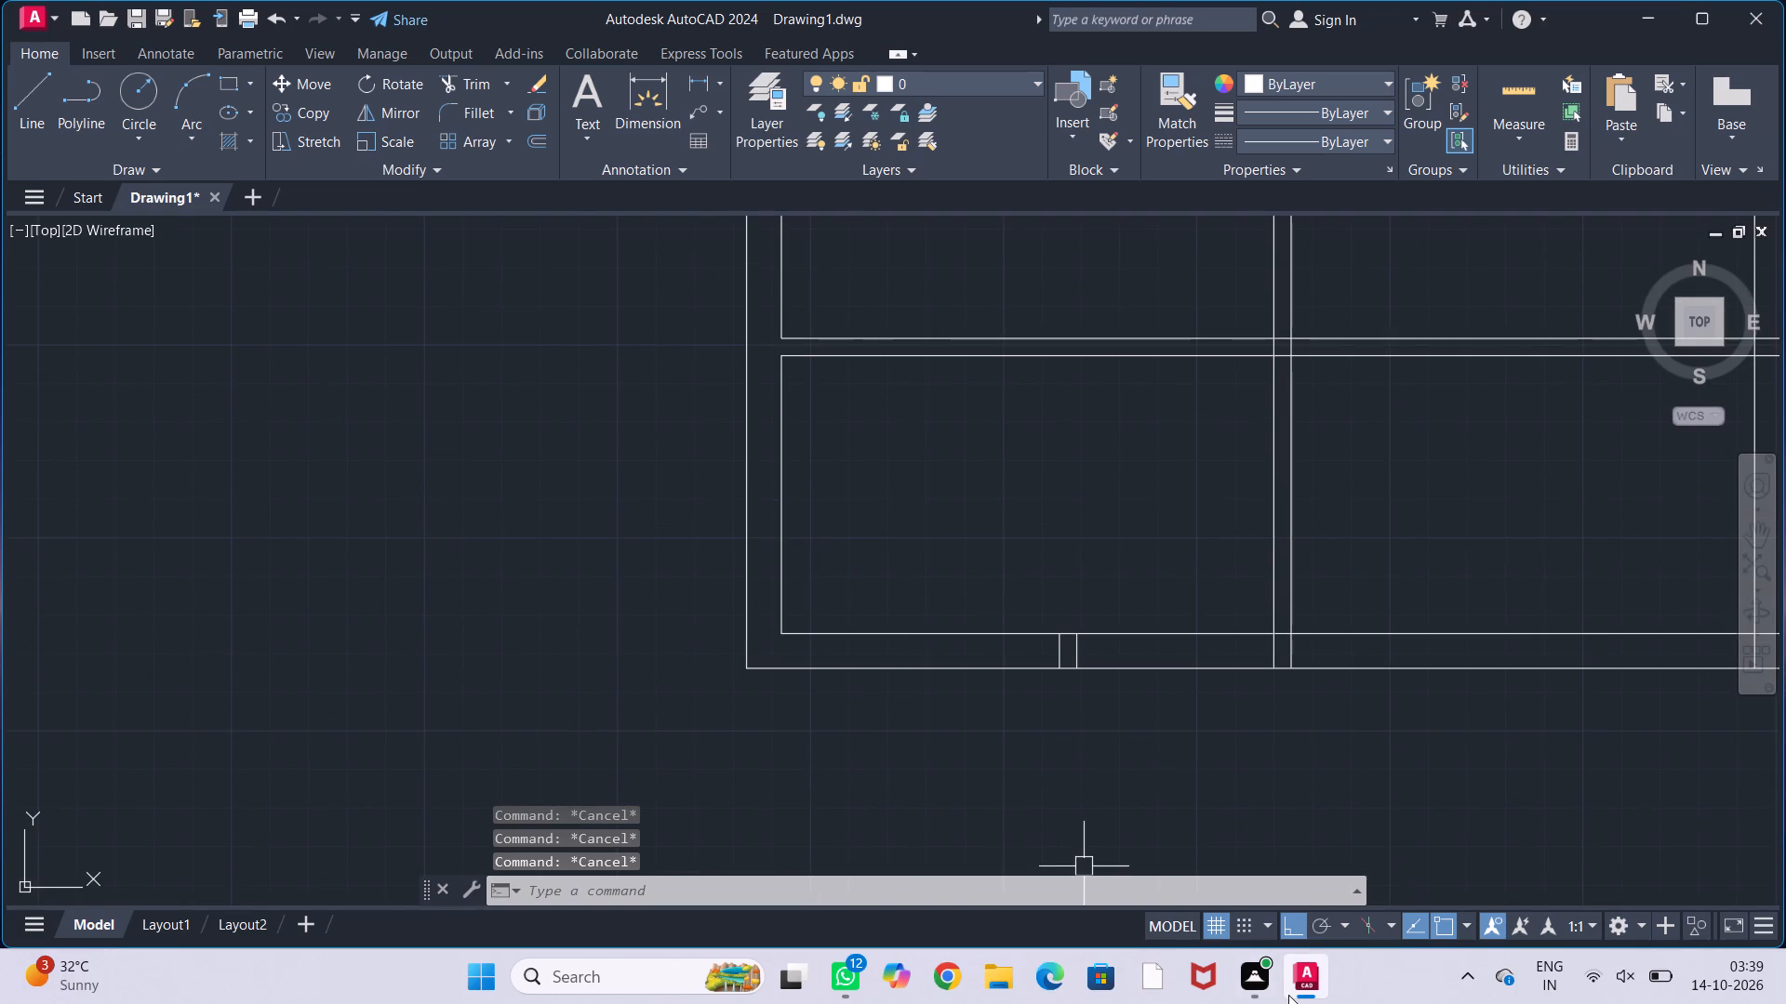
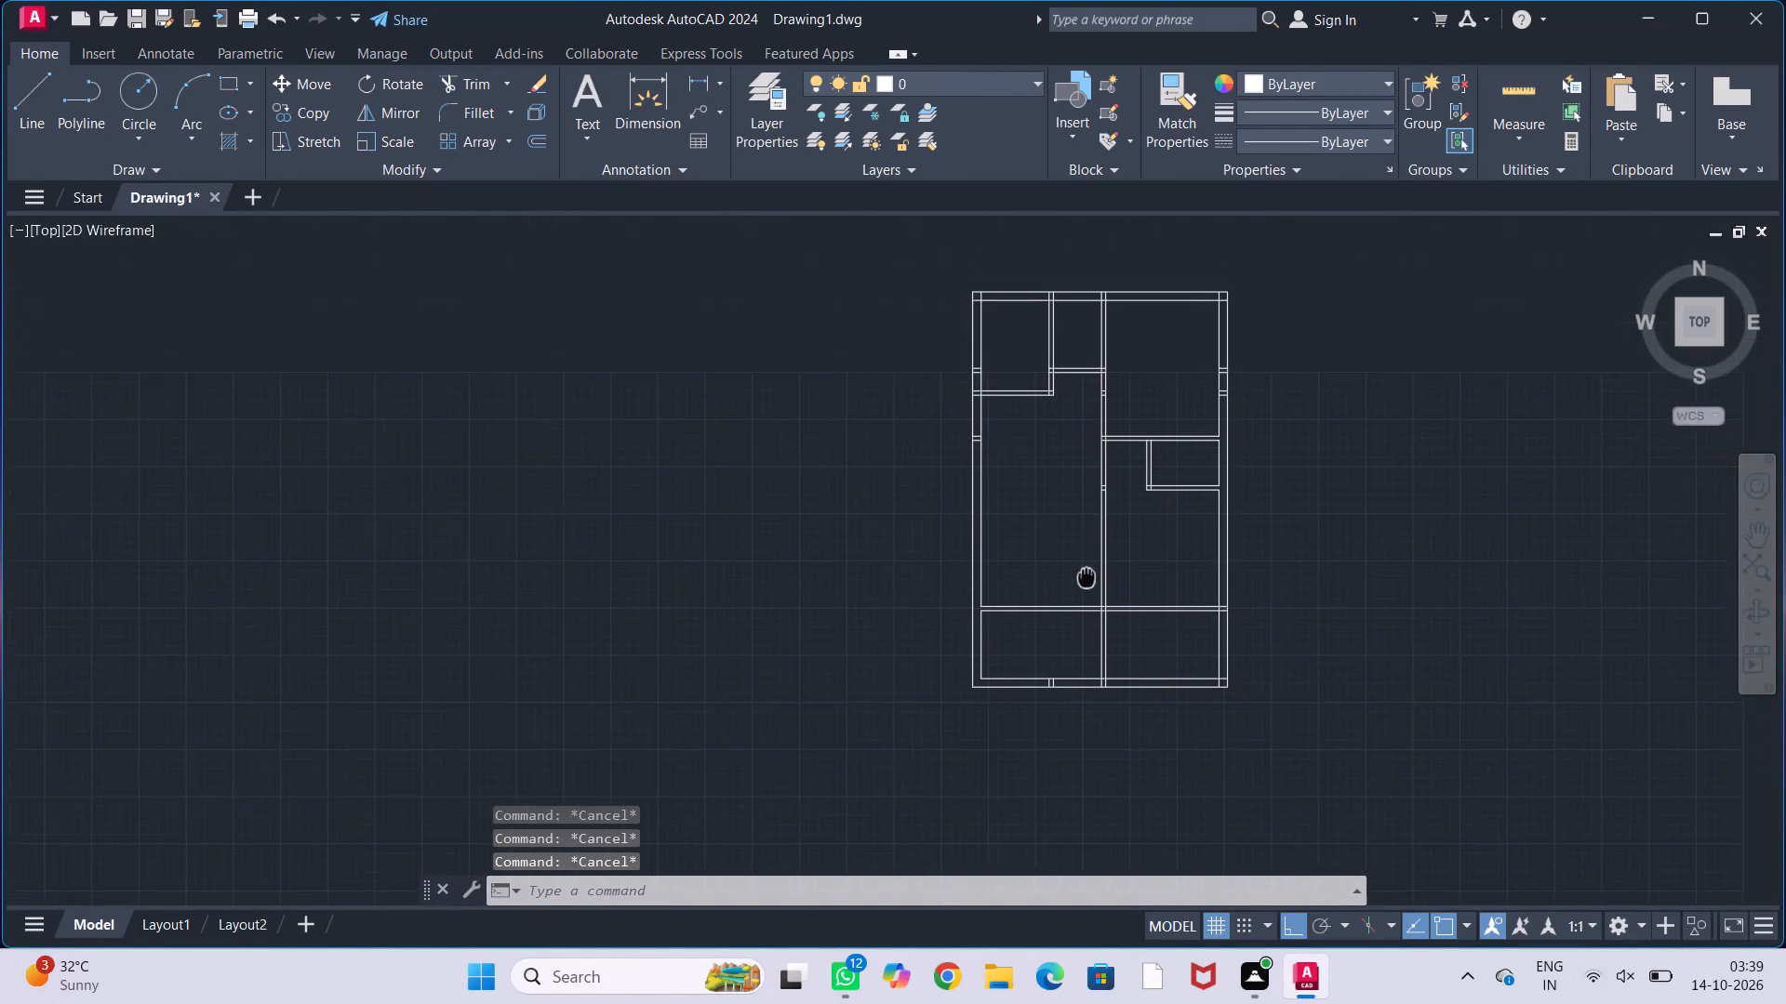
Offset the west wall's inner line 4' eastward inside the room south of the southern partition.
{"action": "scroll", "coordinate": [1066, 567], "scroll_direction": "up", "scroll_amount": 3}
{"action": "middle_click_drag", "start_coordinate": [1050, 515], "coordinate": [995, 502]}
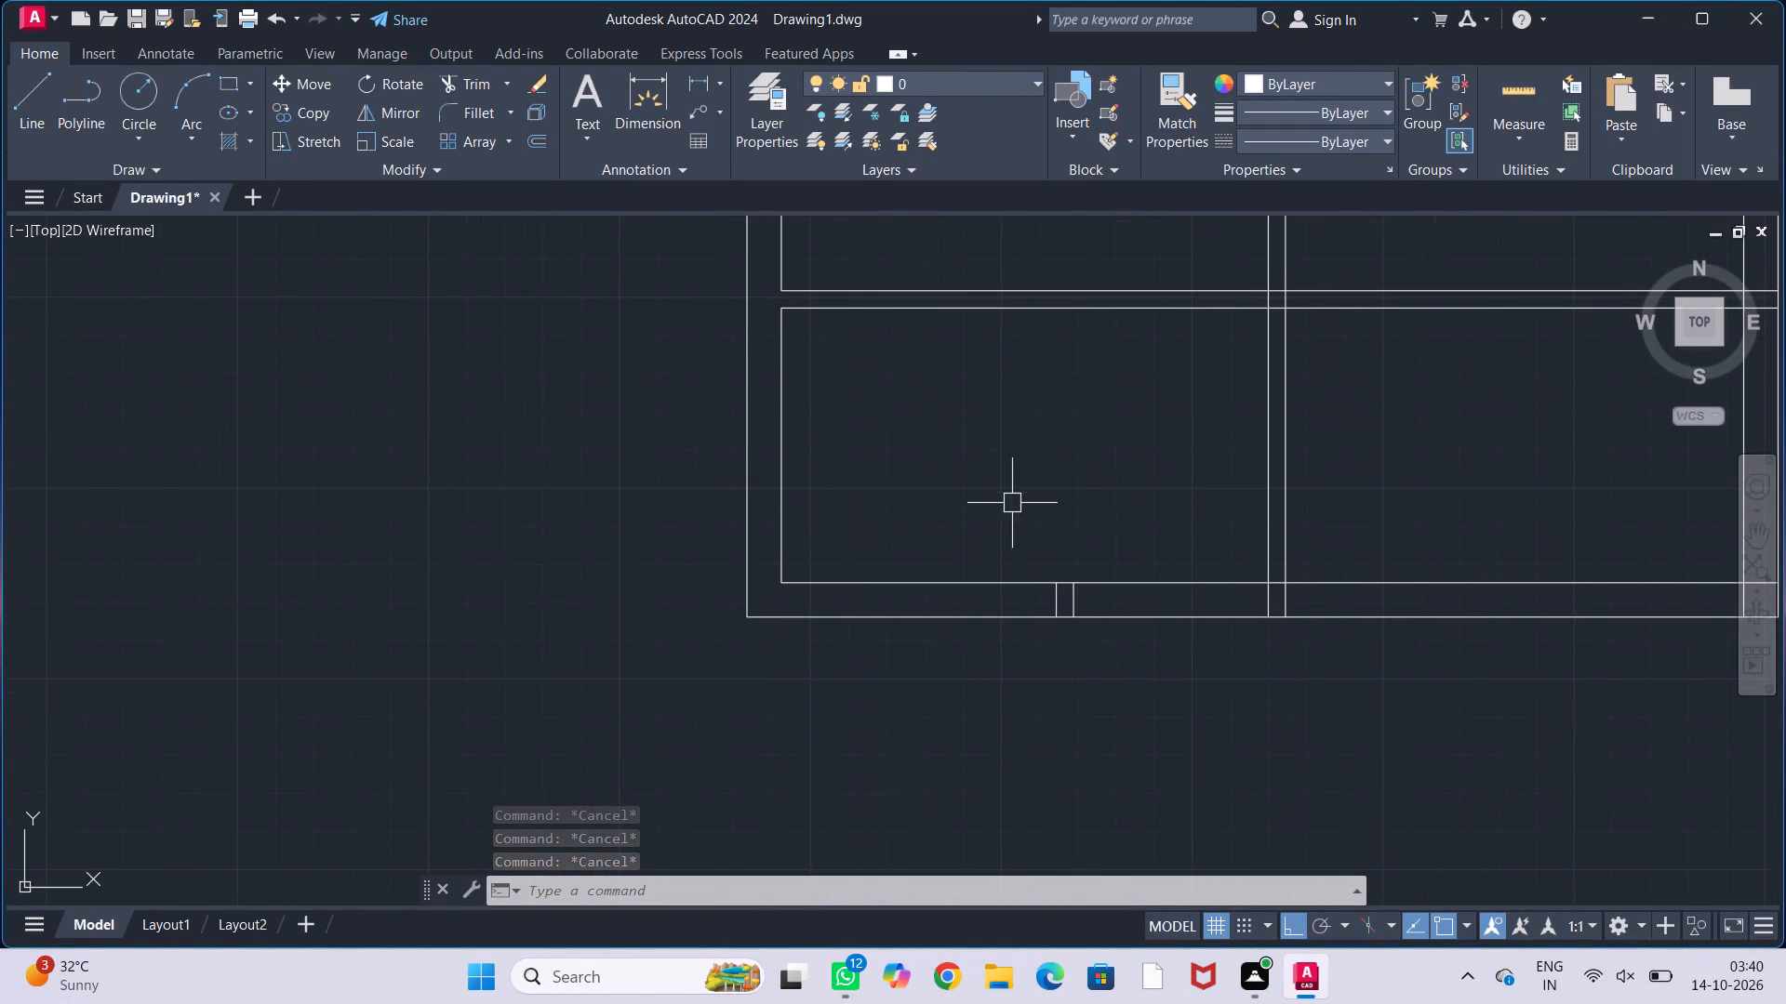
{"action": "middle_click_drag", "start_coordinate": [924, 581], "coordinate": [983, 539]}
{"action": "type", "text": "off"}
{"action": "key", "text": "Return"}
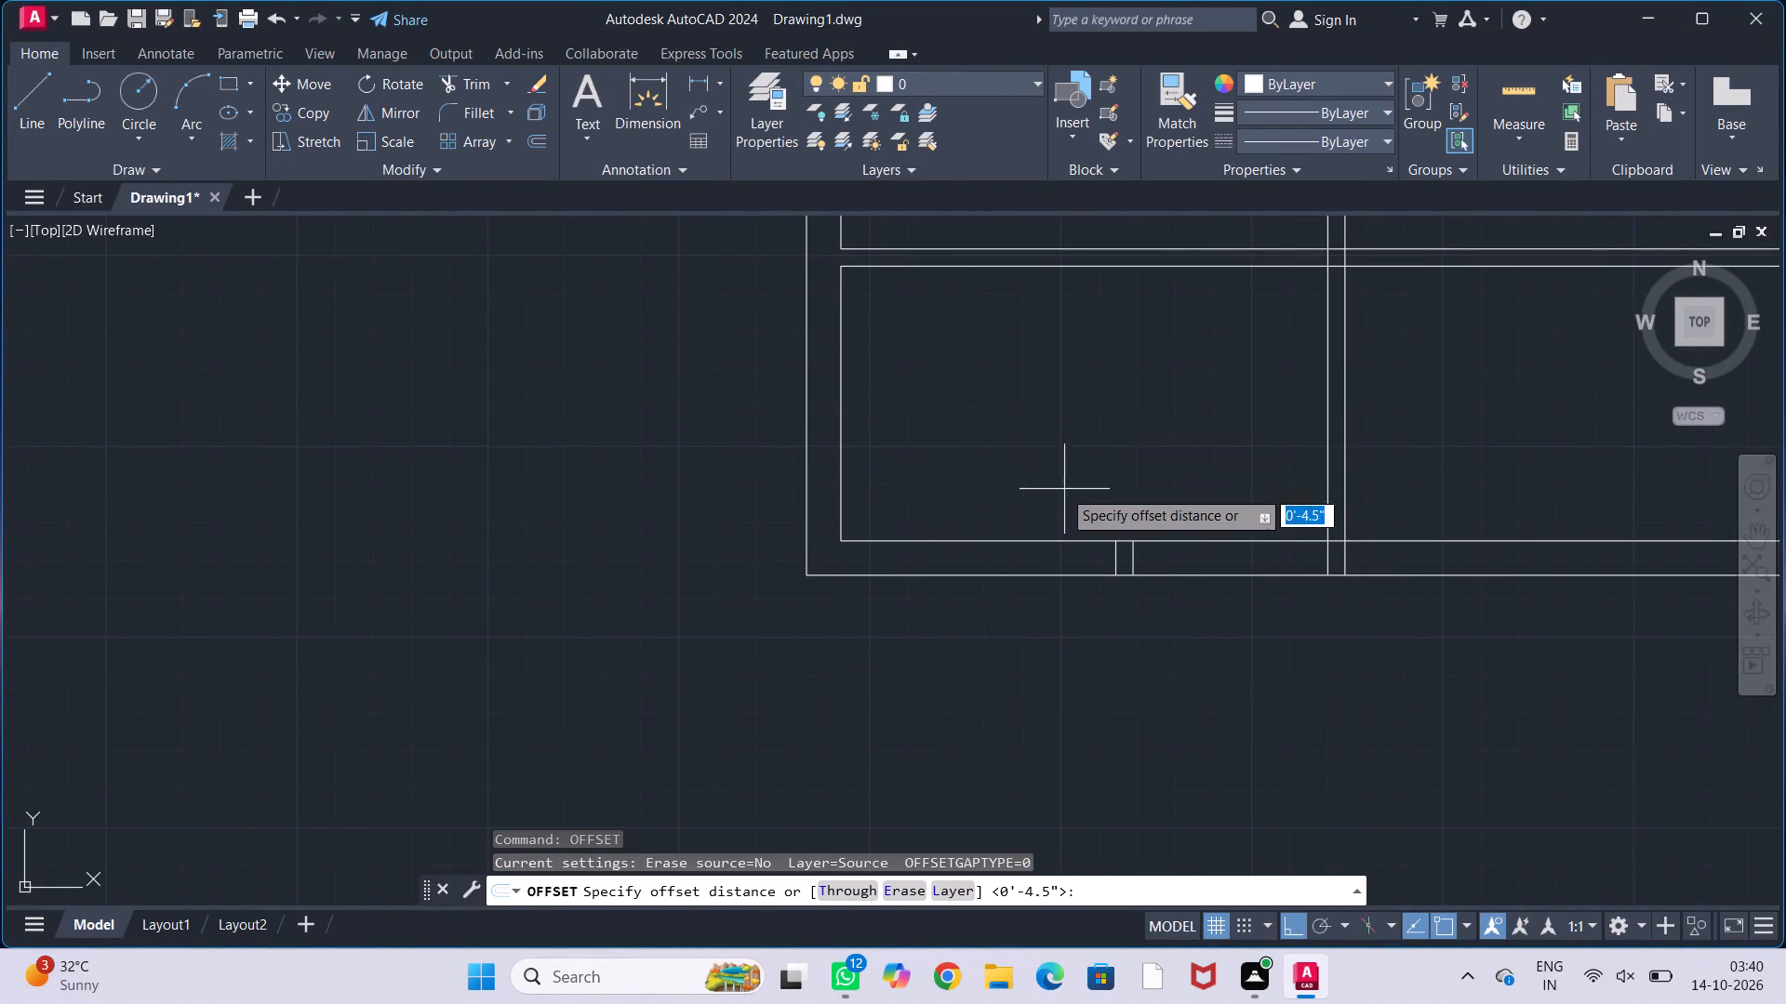
{"action": "key", "text": "4"}
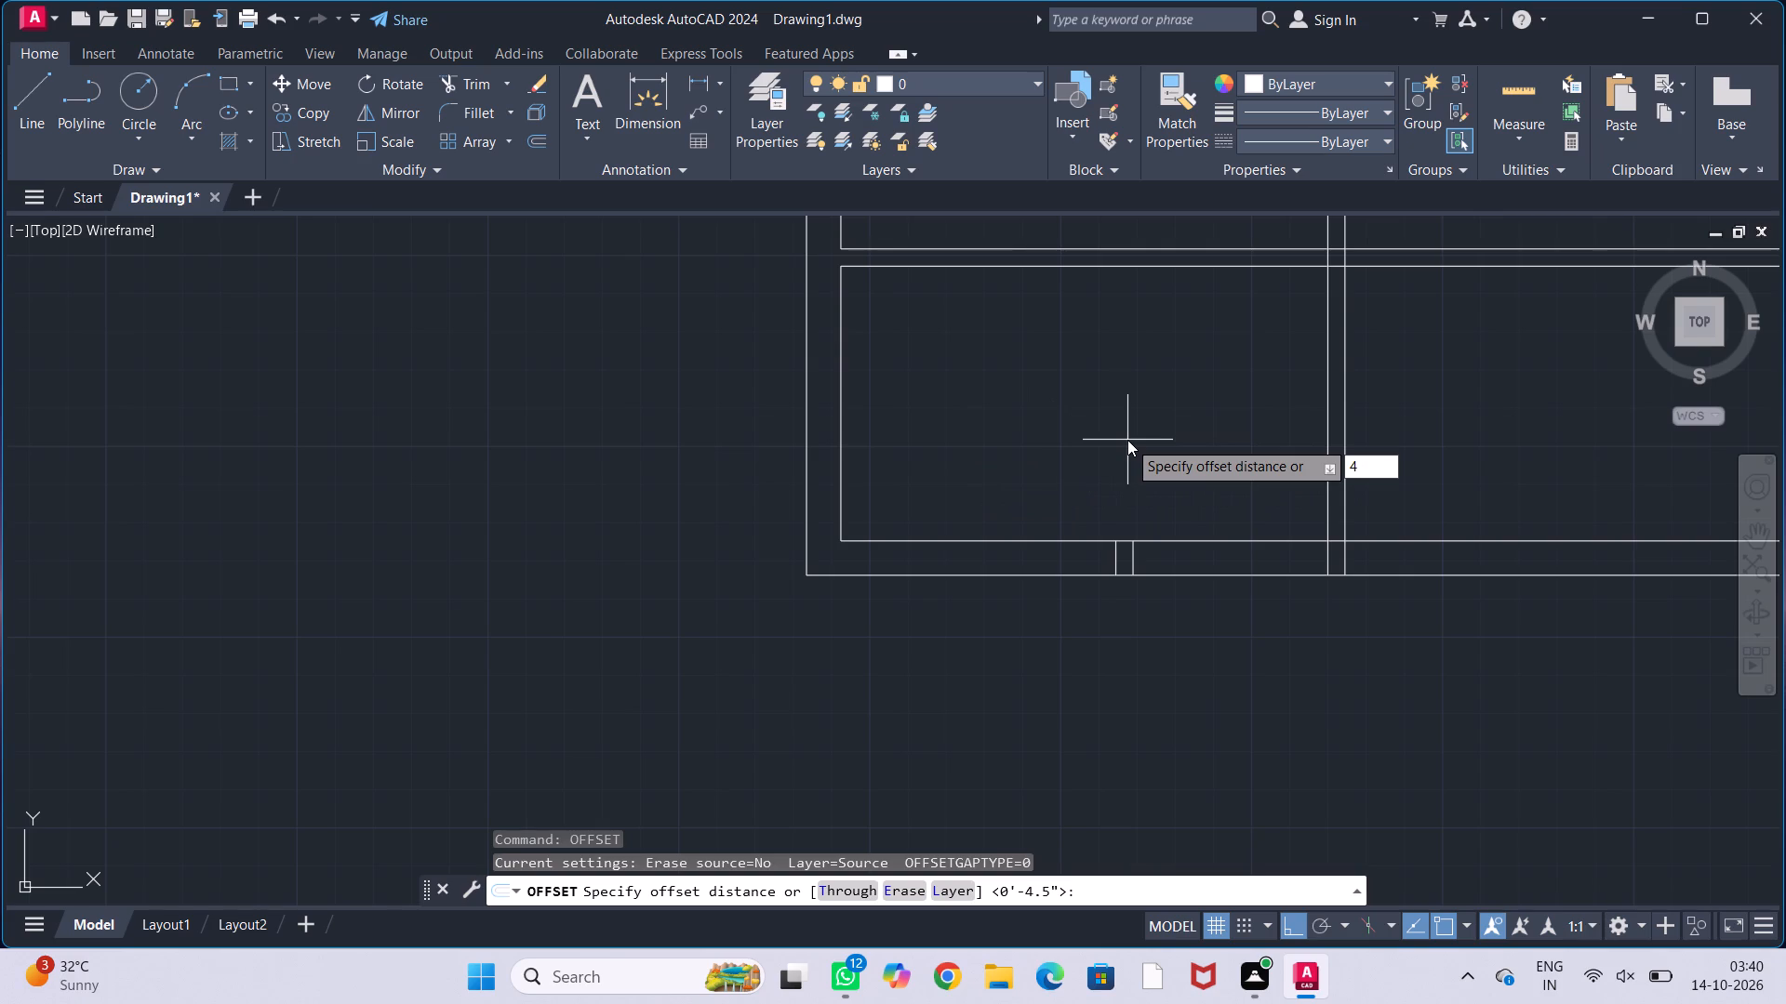
{"action": "key", "text": "apostrophe"}
{"action": "key", "text": "Return"}
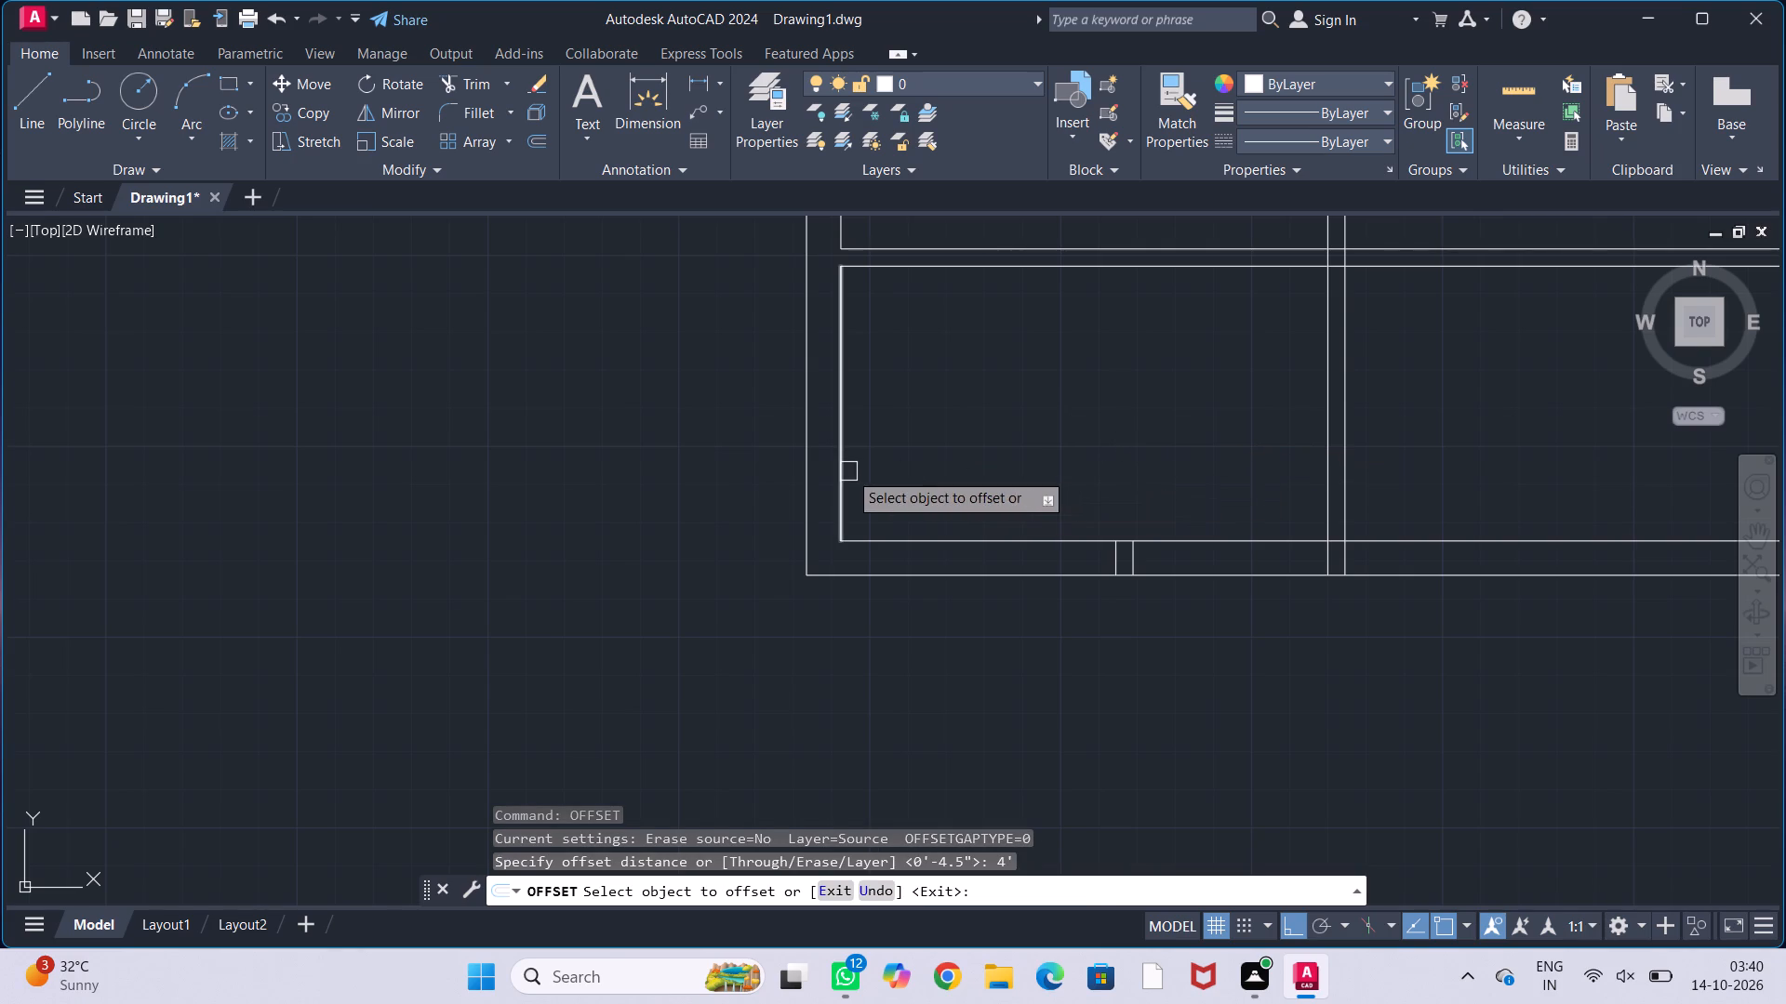
{"action": "left_click", "coordinate": [848, 471]}
{"action": "left_click", "coordinate": [1060, 467]}
{"action": "key", "text": "Escape"}
{"action": "key", "text": "Escape"}
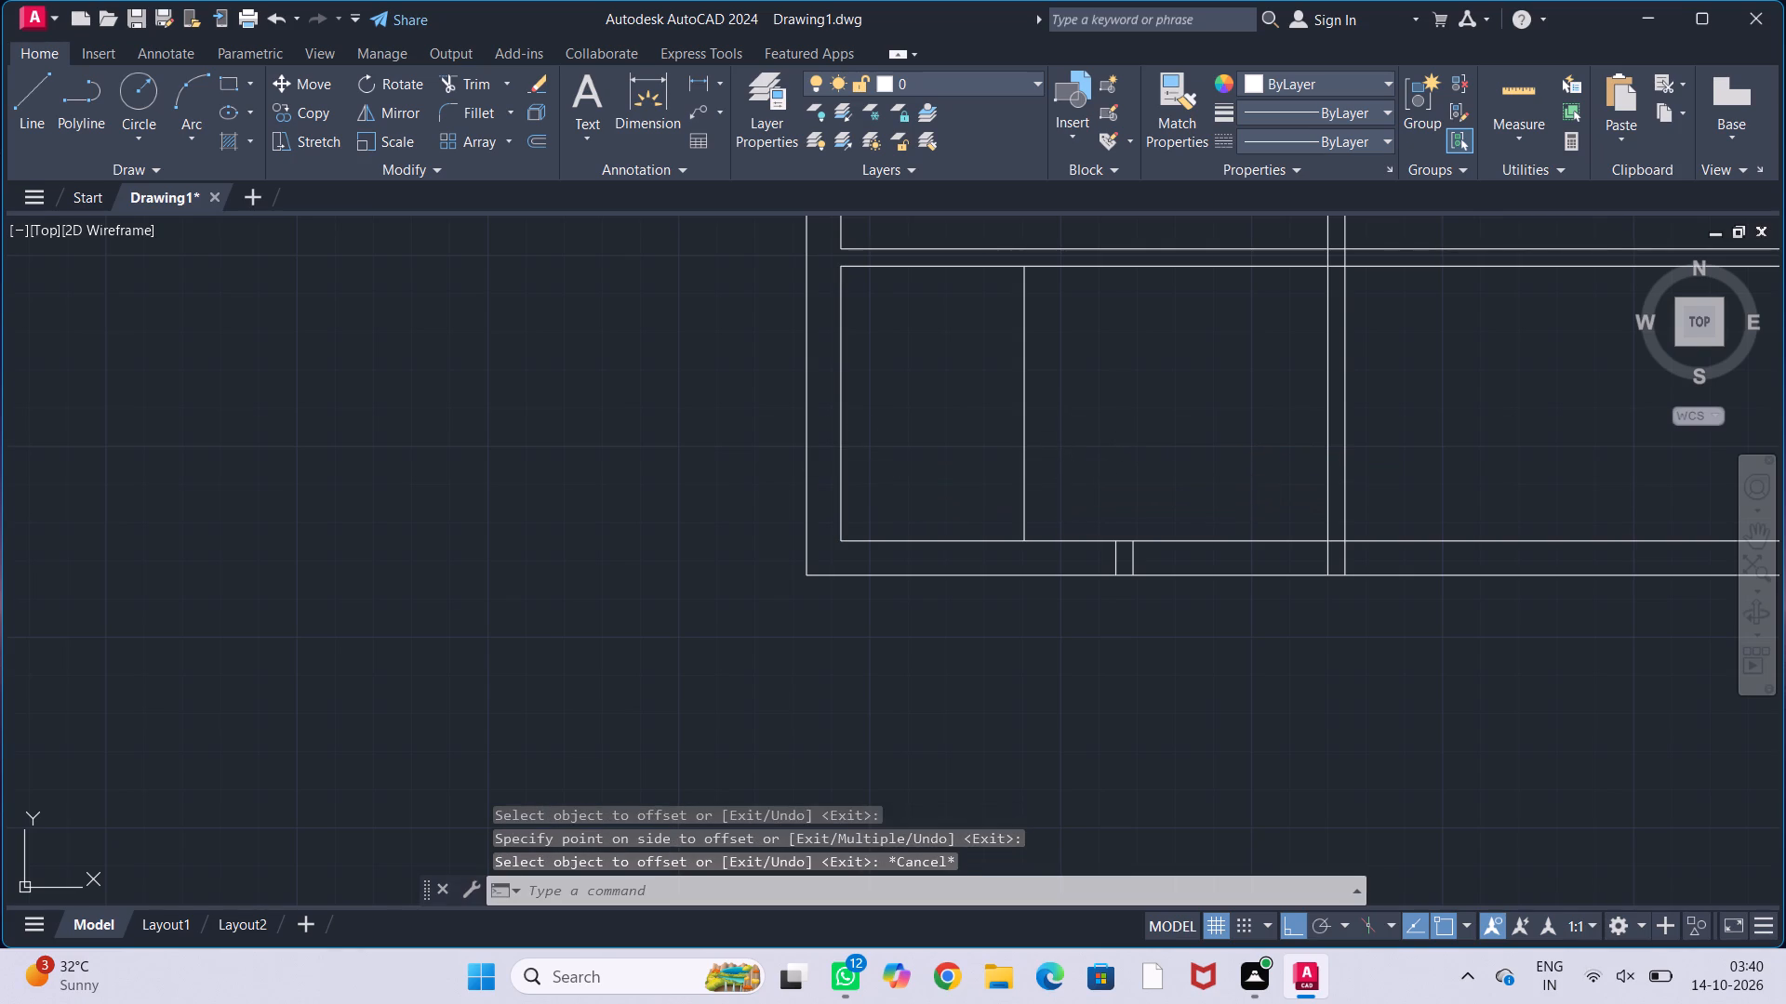
Offset the new vertical line 4.5" eastward to give the southwest room's partition its thickness.
{"action": "key", "text": "Escape"}
{"action": "key", "text": "Escape"}
{"action": "type", "text": "off"}
{"action": "key", "text": "Return"}
{"action": "type", "text": "4.5"}
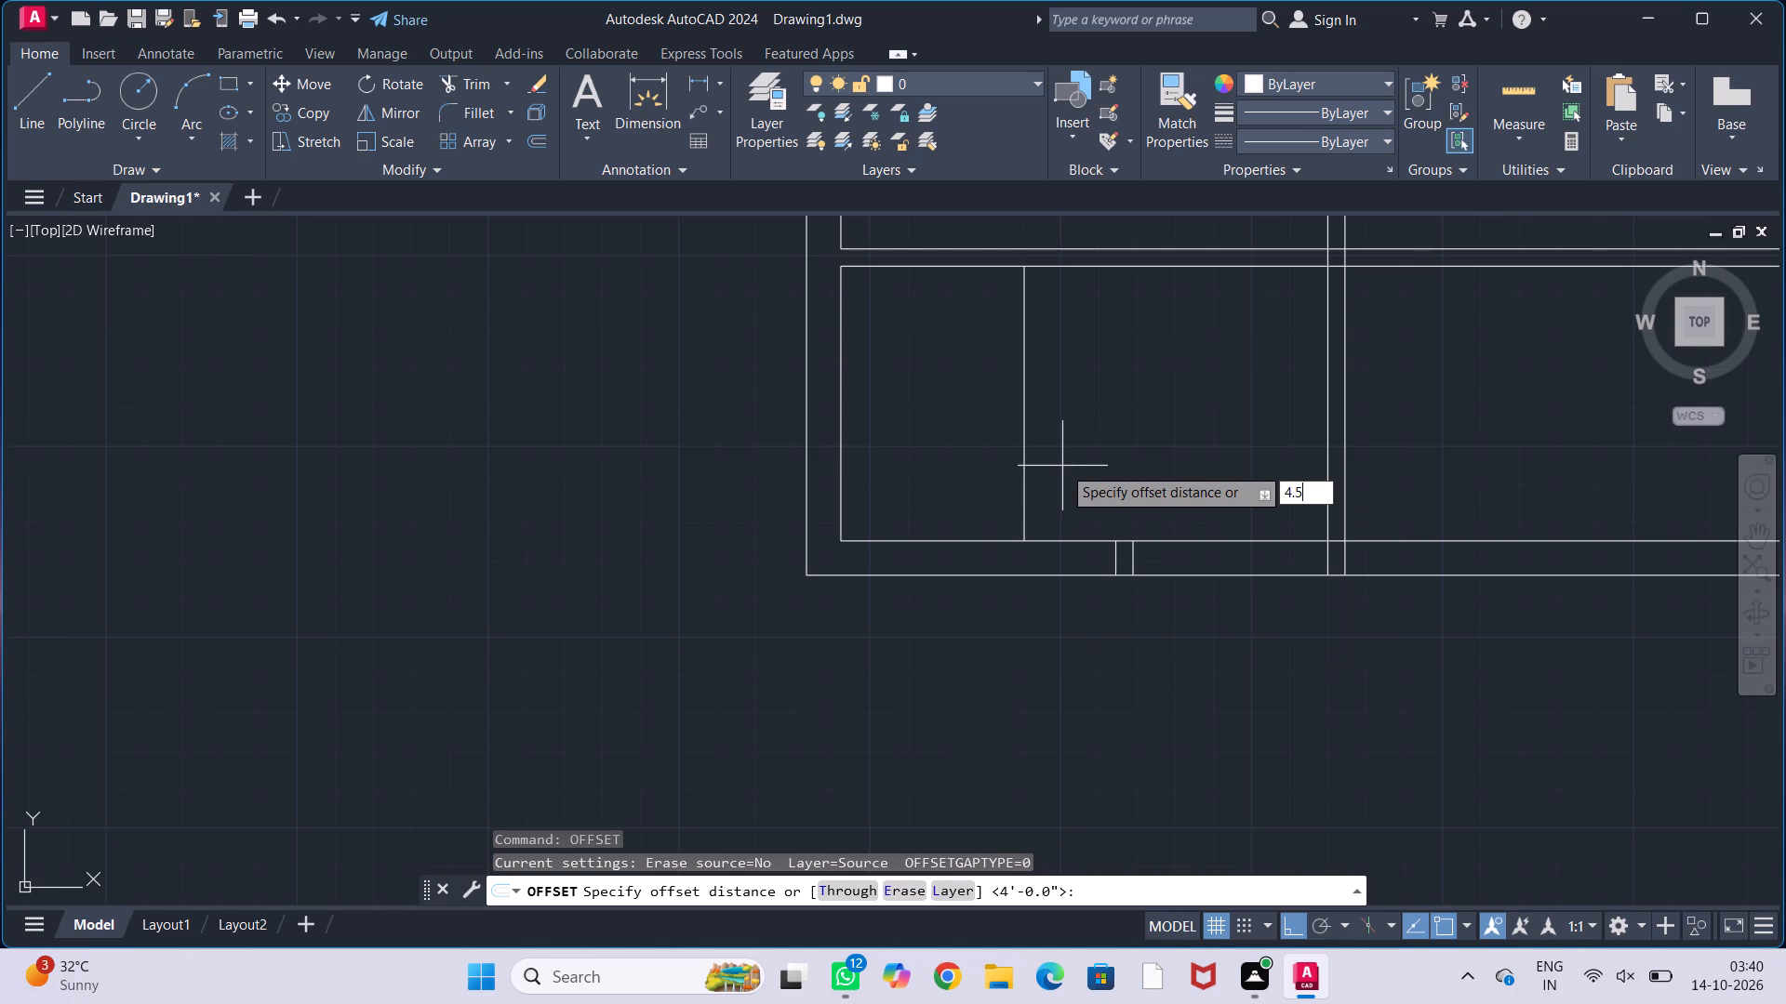
{"action": "key", "text": "BackSpace"}
{"action": "type", "text": "5\""}
{"action": "key", "text": "Return"}
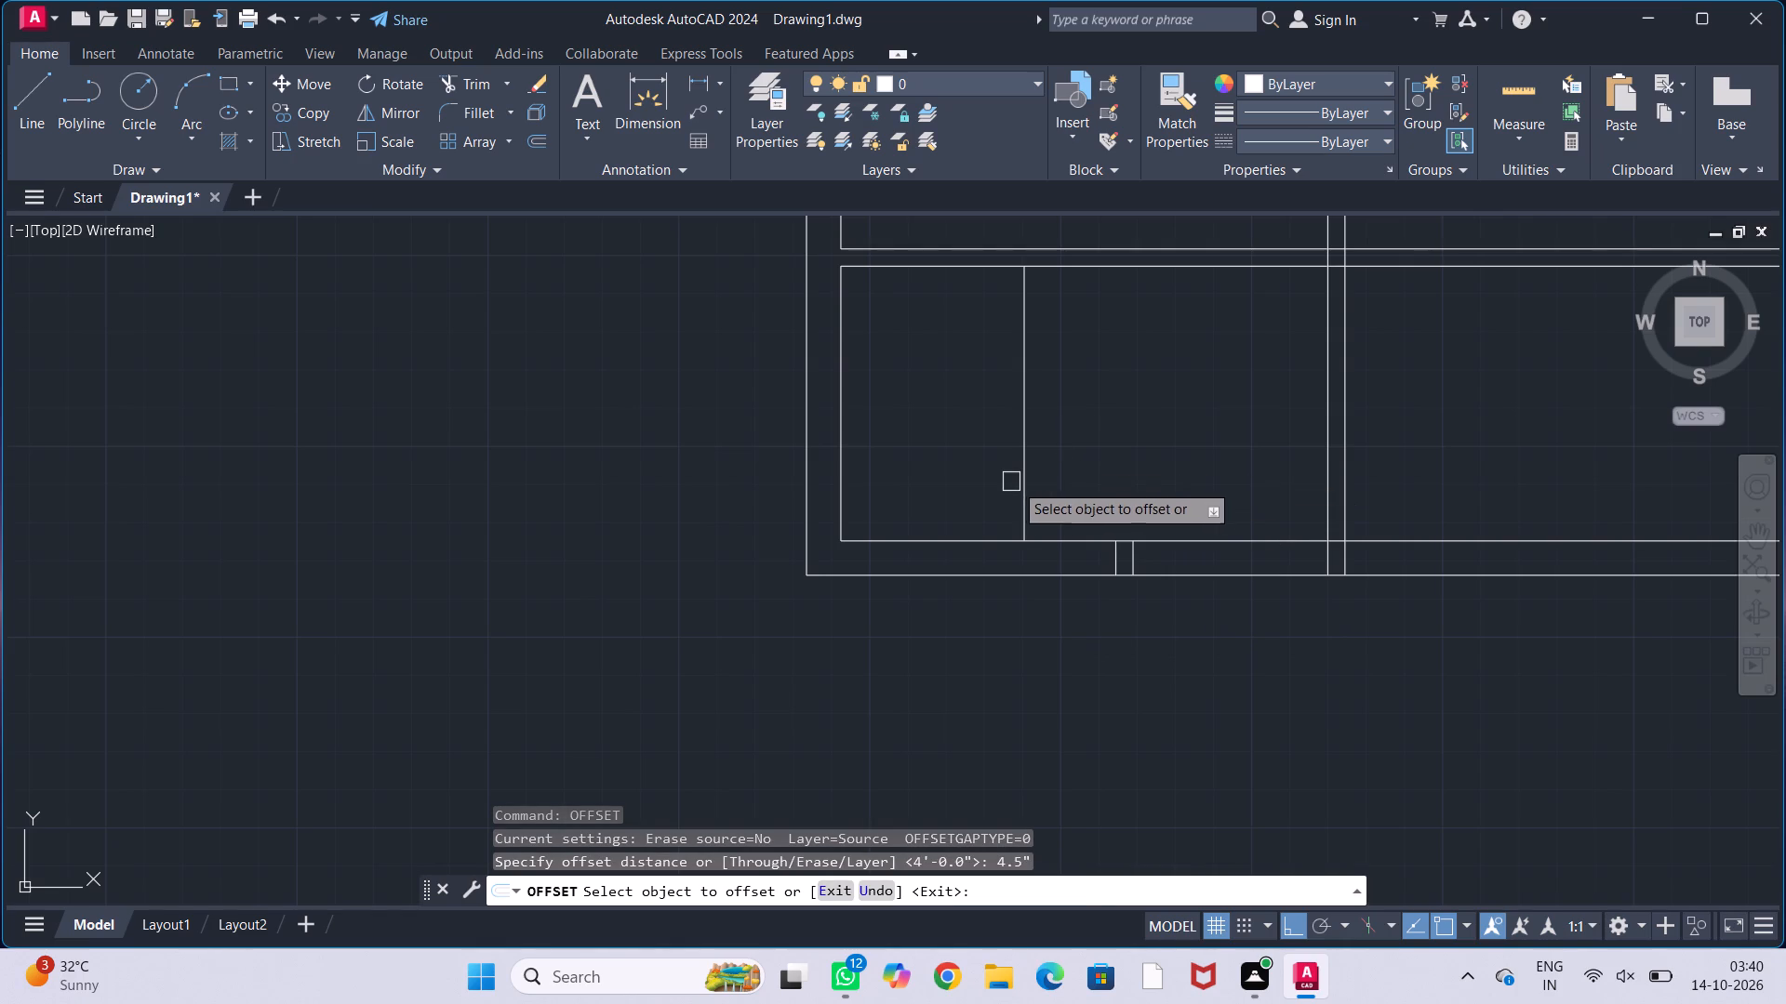
{"action": "left_click", "coordinate": [1022, 490]}
{"action": "left_click", "coordinate": [1117, 474]}
{"action": "key", "text": "Escape"}
{"action": "key", "text": "Escape"}
{"action": "key", "text": "Escape"}
{"action": "key", "text": "Escape"}
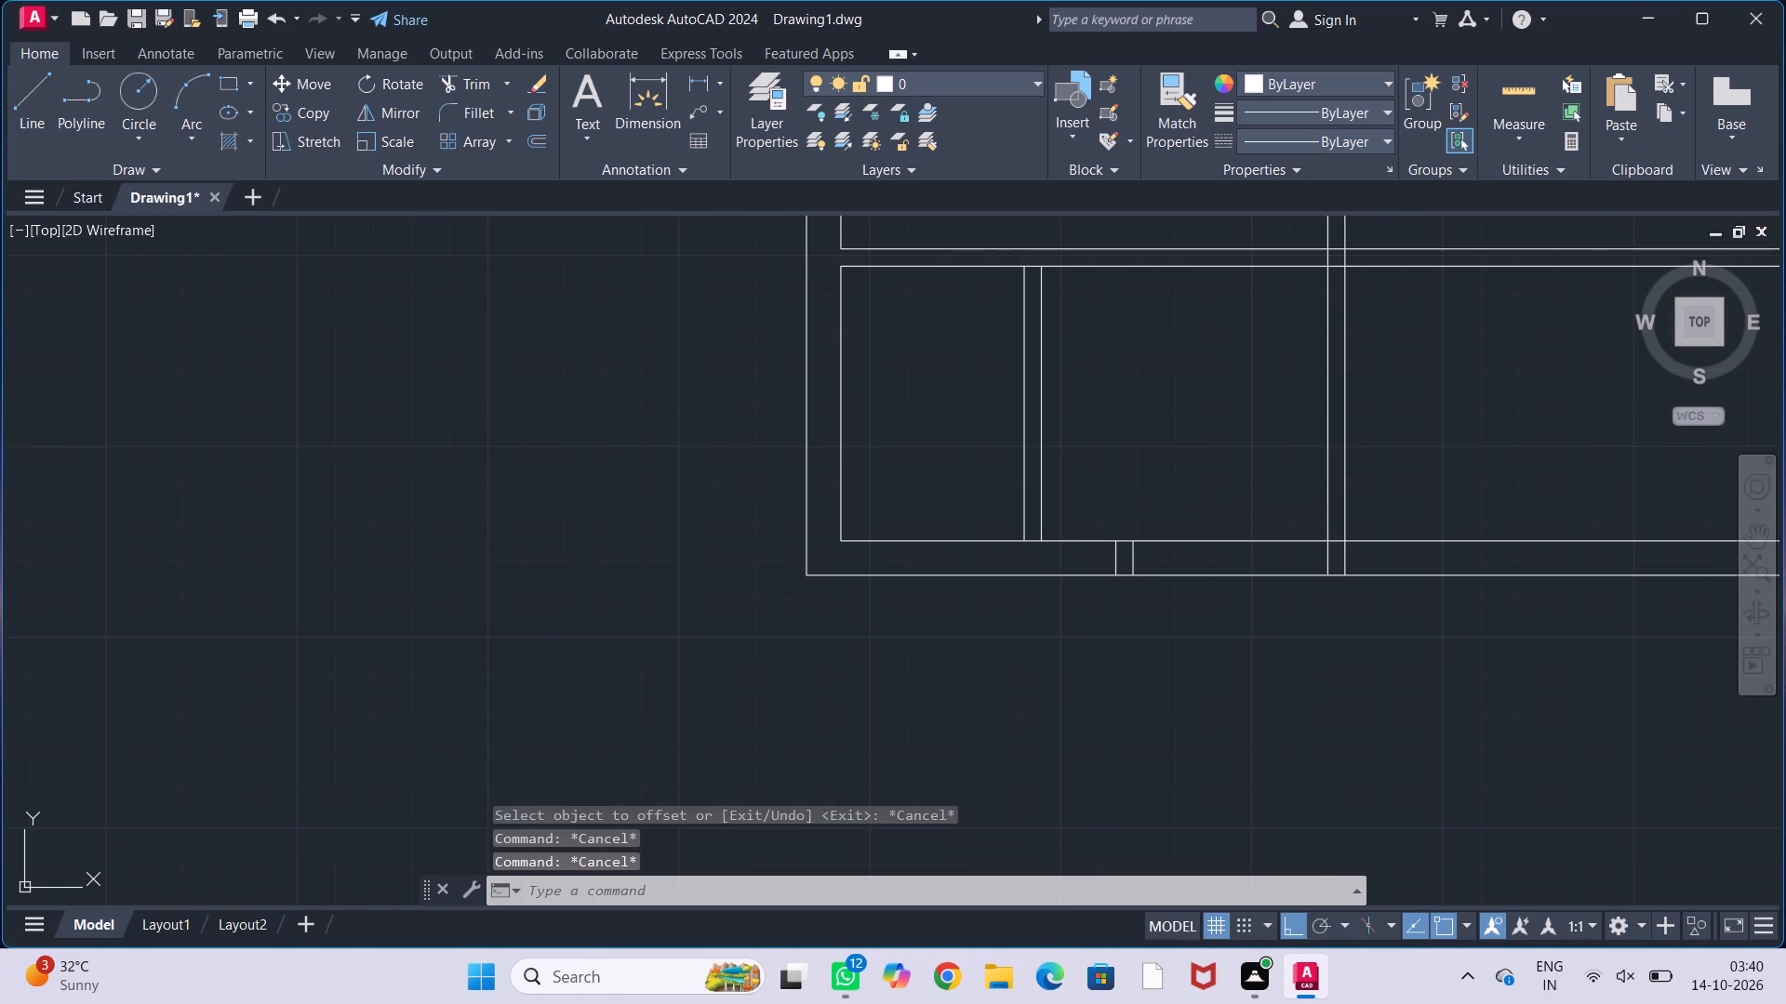
{"action": "key", "text": "Escape"}
Extend both new vertical partition lines south to the outer wall line and north to the southern partition's far line.
{"action": "middle_click_drag", "start_coordinate": [1119, 467], "coordinate": [1113, 511]}
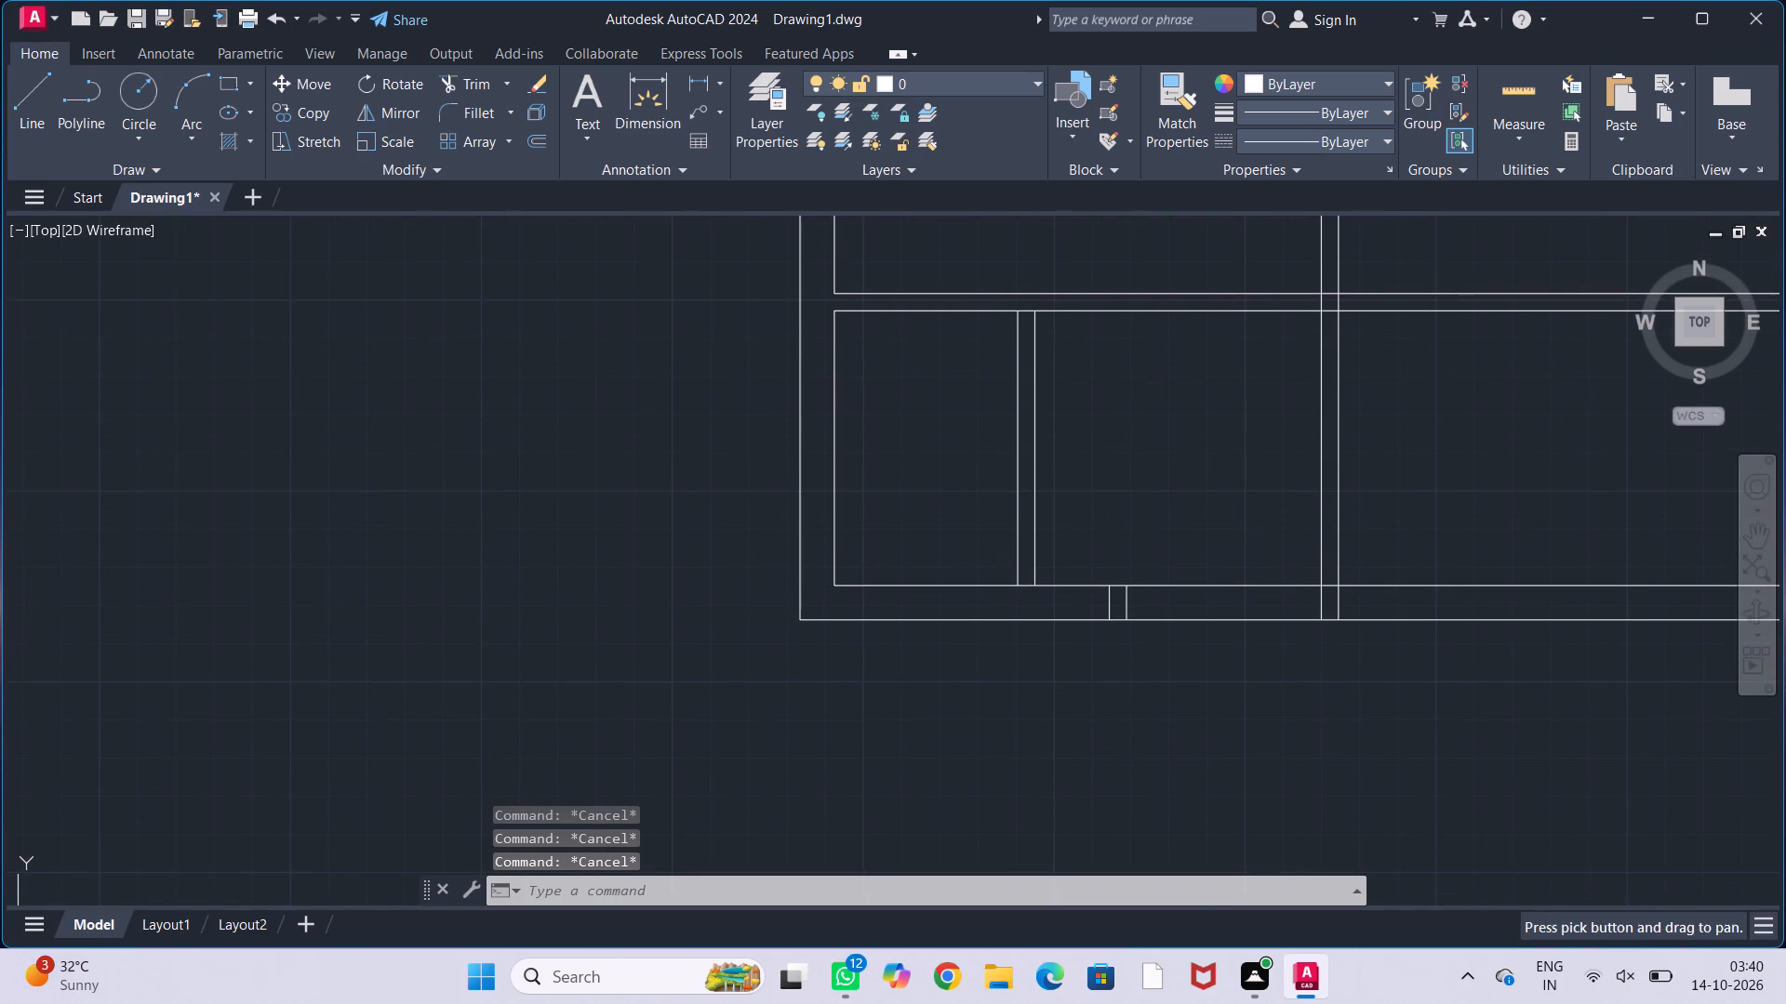
{"action": "type", "text": "ex"}
{"action": "key", "text": "Return"}
{"action": "left_click_drag", "start_coordinate": [940, 500], "coordinate": [1034, 495]}
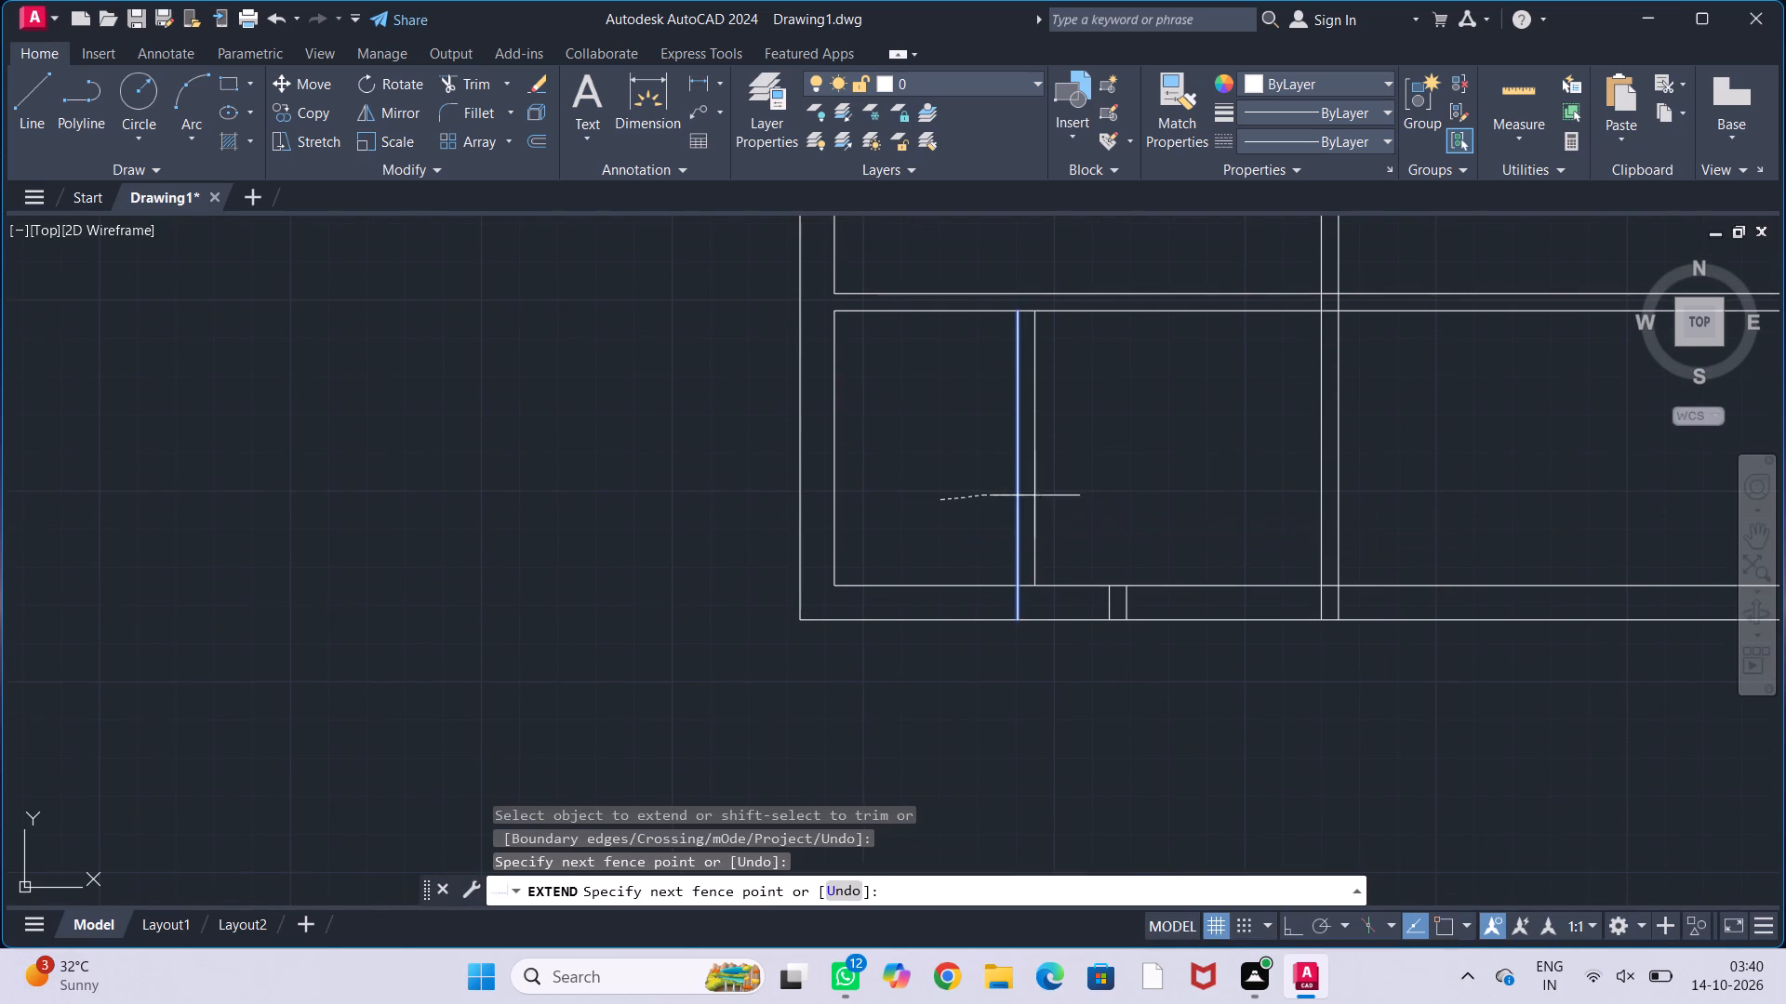
{"action": "left_click_drag", "start_coordinate": [1034, 495], "coordinate": [1097, 508]}
{"action": "left_click_drag", "start_coordinate": [969, 362], "coordinate": [1107, 370]}
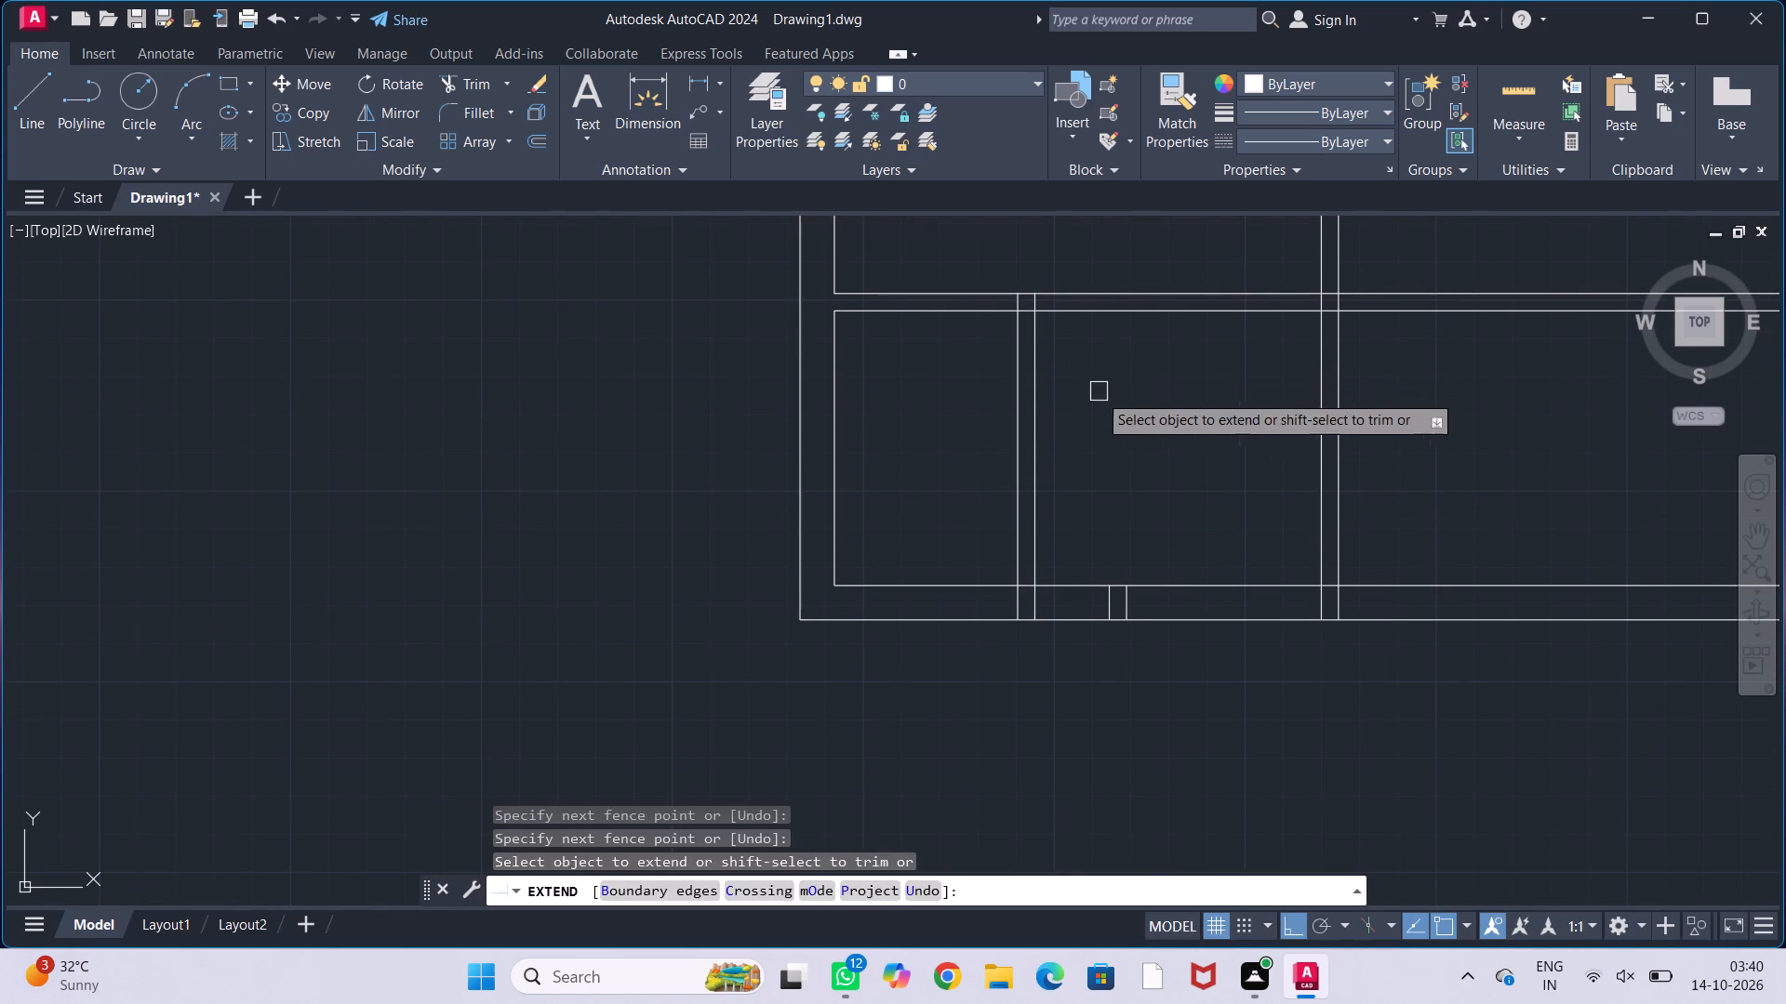
{"action": "key", "text": "Escape"}
{"action": "key", "text": "Escape"}
{"action": "key", "text": "Escape"}
{"action": "key", "text": "Escape"}
Trim the overlapping inner wall lines at the plan's northwest outer corner.
{"action": "scroll", "coordinate": [1085, 417], "scroll_direction": "down", "scroll_amount": 2}
{"action": "middle_click_drag", "start_coordinate": [1091, 416], "coordinate": [1073, 550]}
{"action": "scroll", "coordinate": [1050, 398], "scroll_direction": "down", "scroll_amount": 1}
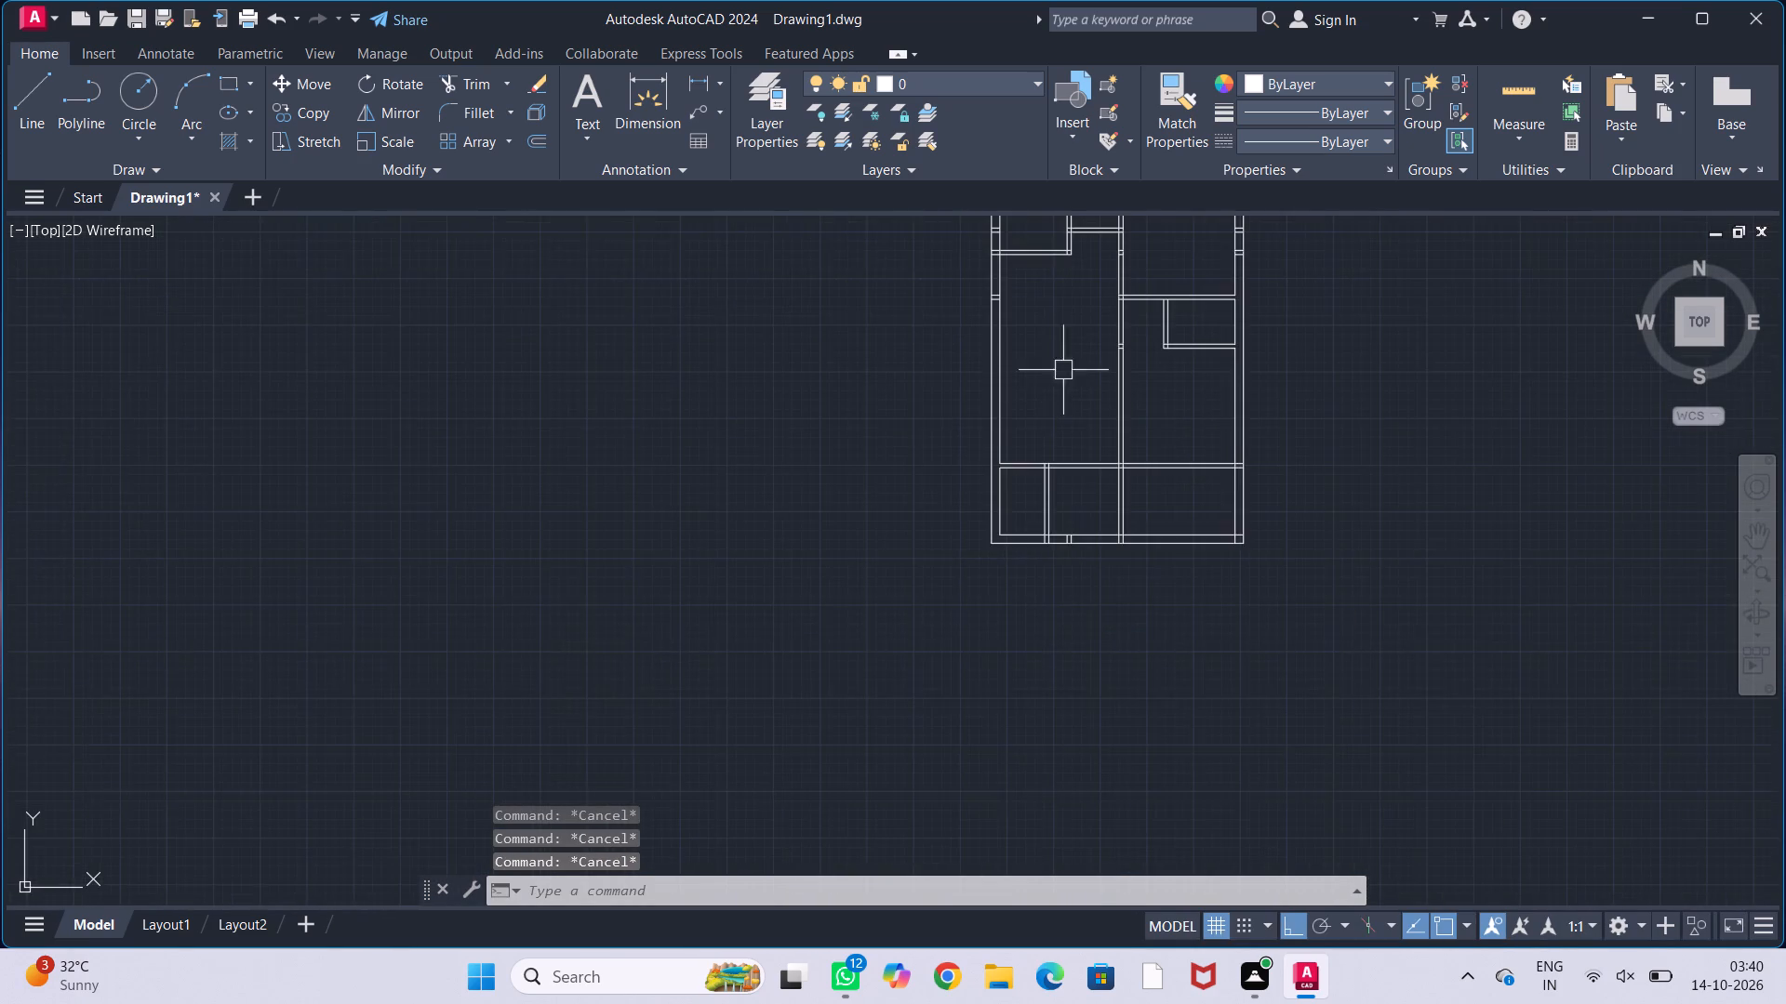
{"action": "middle_click_drag", "start_coordinate": [1069, 357], "coordinate": [1048, 561]}
{"action": "middle_click_drag", "start_coordinate": [1060, 524], "coordinate": [1055, 546]}
{"action": "scroll", "coordinate": [985, 418], "scroll_direction": "up", "scroll_amount": 4}
{"action": "middle_click_drag", "start_coordinate": [1002, 403], "coordinate": [921, 535]}
{"action": "scroll", "coordinate": [958, 476], "scroll_direction": "down", "scroll_amount": 2}
{"action": "type", "text": "tr"}
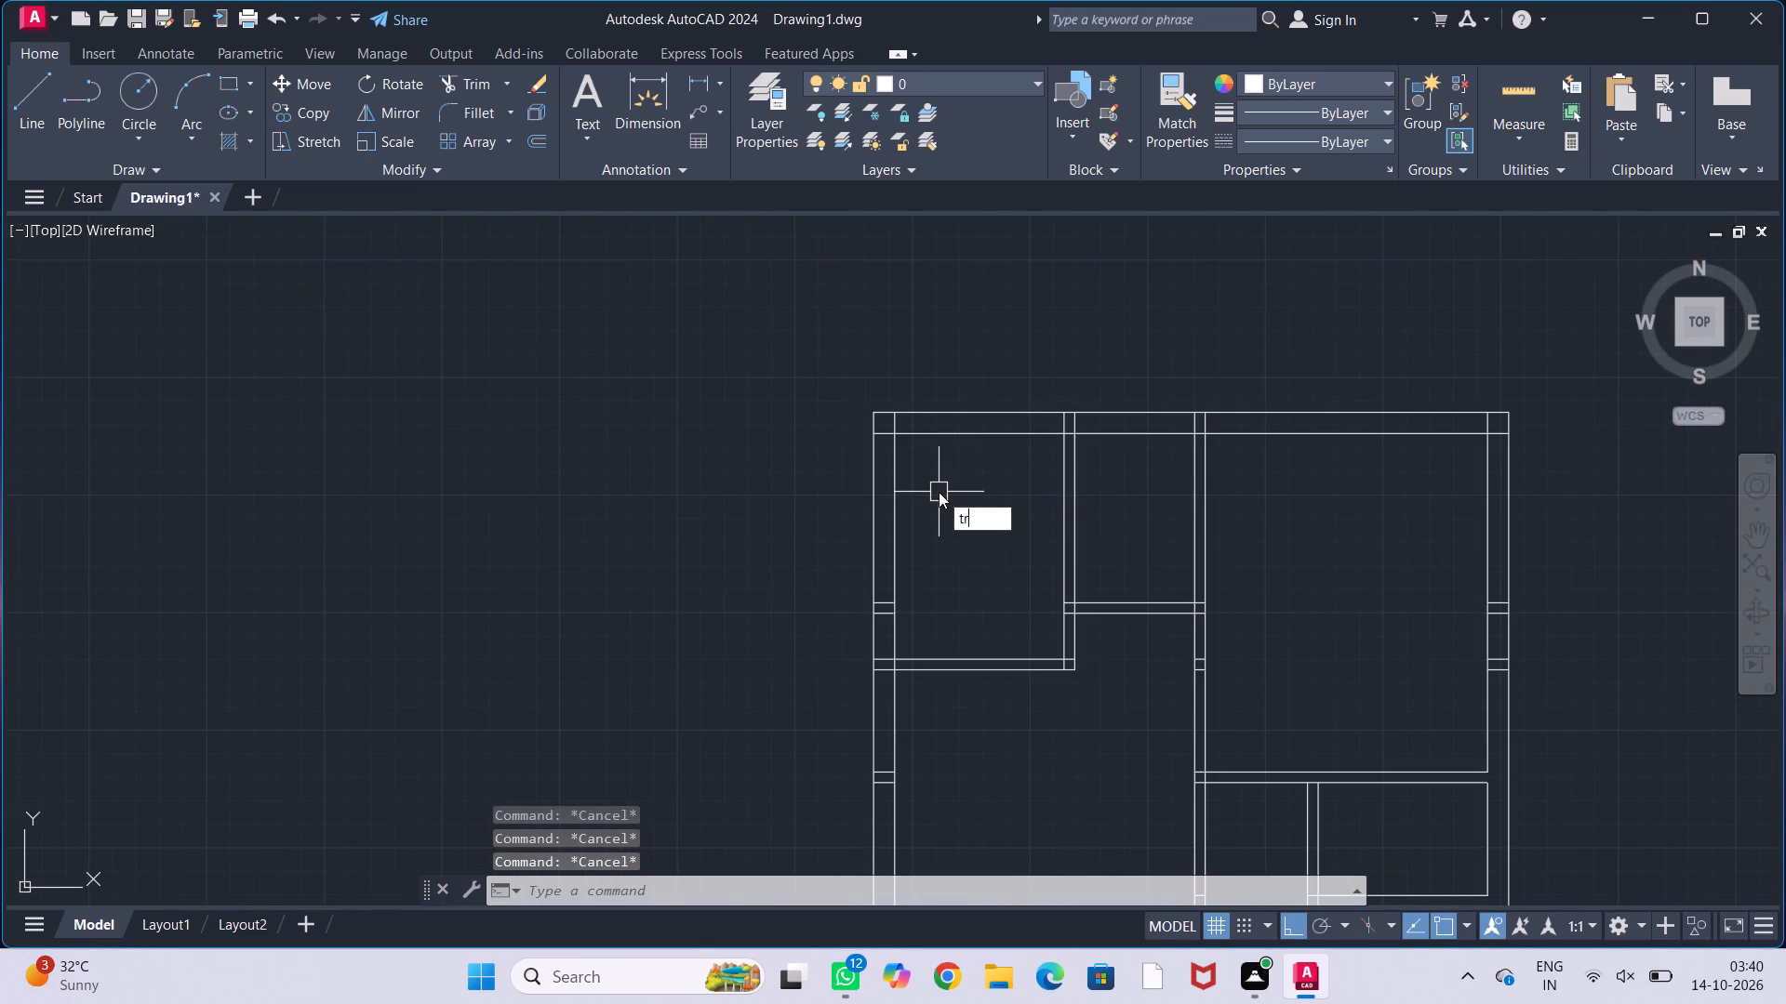
{"action": "key", "text": "Return"}
{"action": "scroll", "coordinate": [888, 440], "scroll_direction": "up", "scroll_amount": 4}
{"action": "left_click_drag", "start_coordinate": [963, 385], "coordinate": [875, 386]}
{"action": "left_click_drag", "start_coordinate": [865, 383], "coordinate": [857, 509]}
Trim the northwest room's east partition lines out of the north wall, and the wall's inner line between them.
{"action": "scroll", "coordinate": [851, 464], "scroll_direction": "down", "scroll_amount": 2}
{"action": "middle_click_drag", "start_coordinate": [1034, 518], "coordinate": [692, 518]}
{"action": "scroll", "coordinate": [962, 429], "scroll_direction": "up", "scroll_amount": 2}
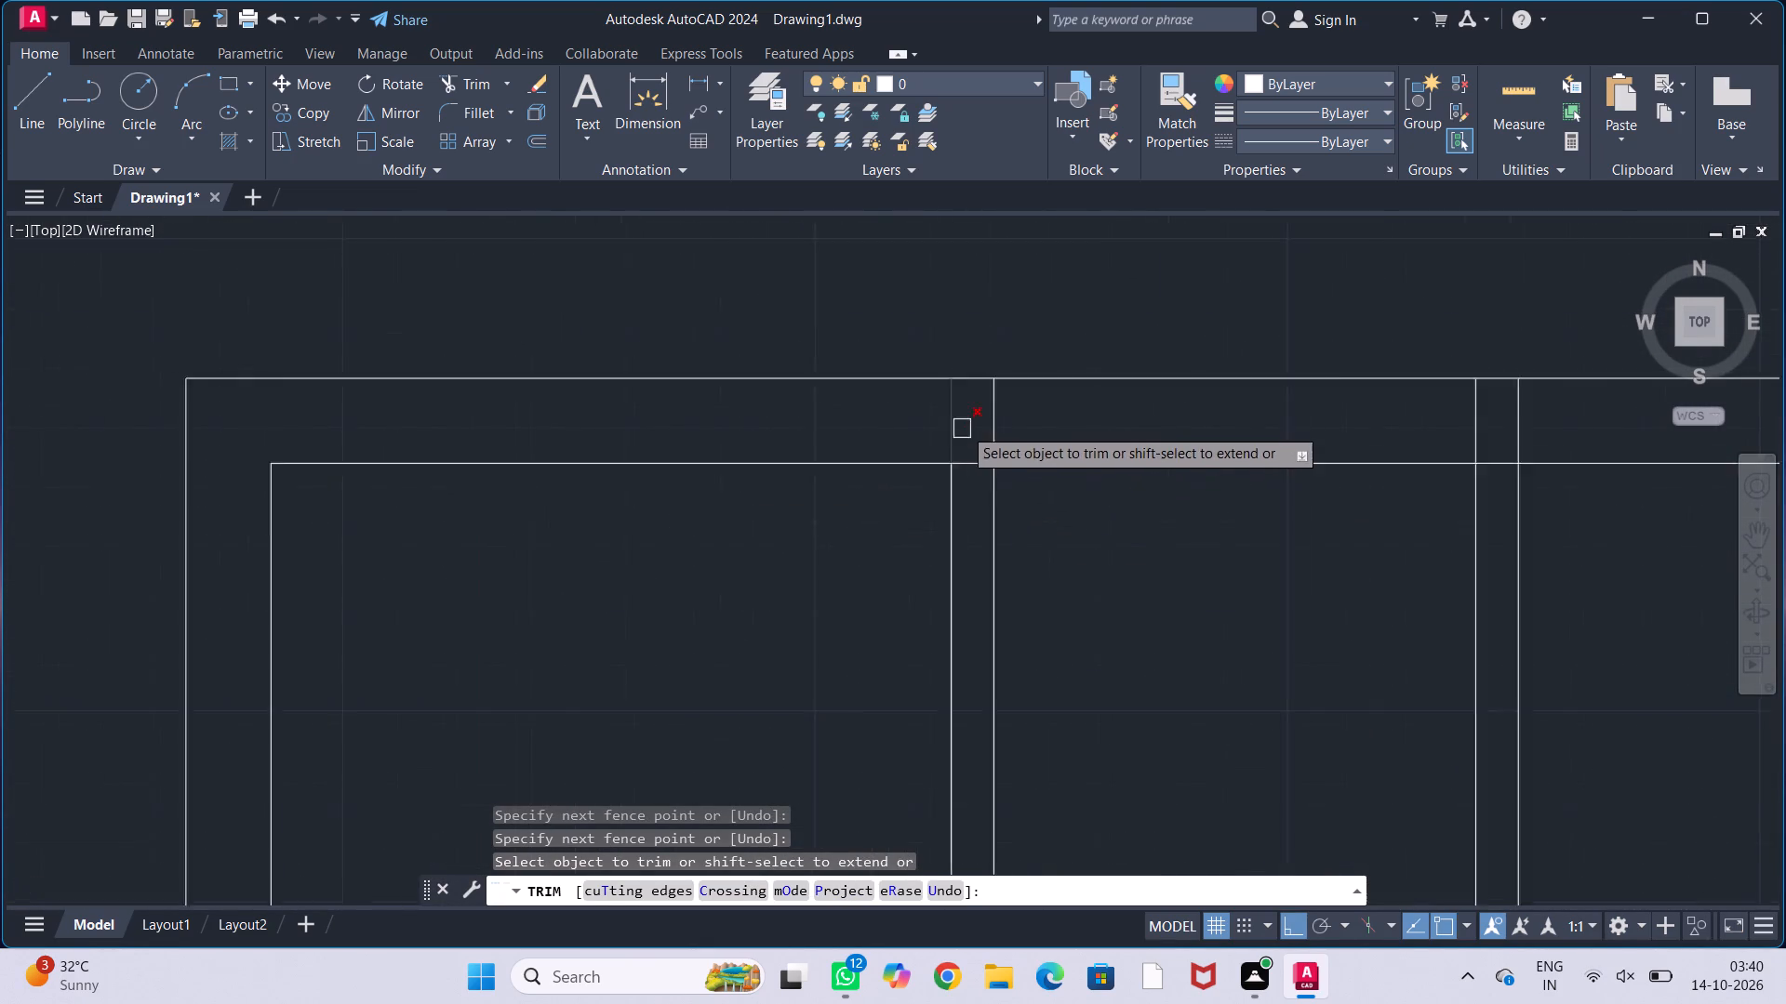
{"action": "left_click_drag", "start_coordinate": [880, 431], "coordinate": [1071, 438]}
{"action": "left_click_drag", "start_coordinate": [976, 456], "coordinate": [980, 516]}
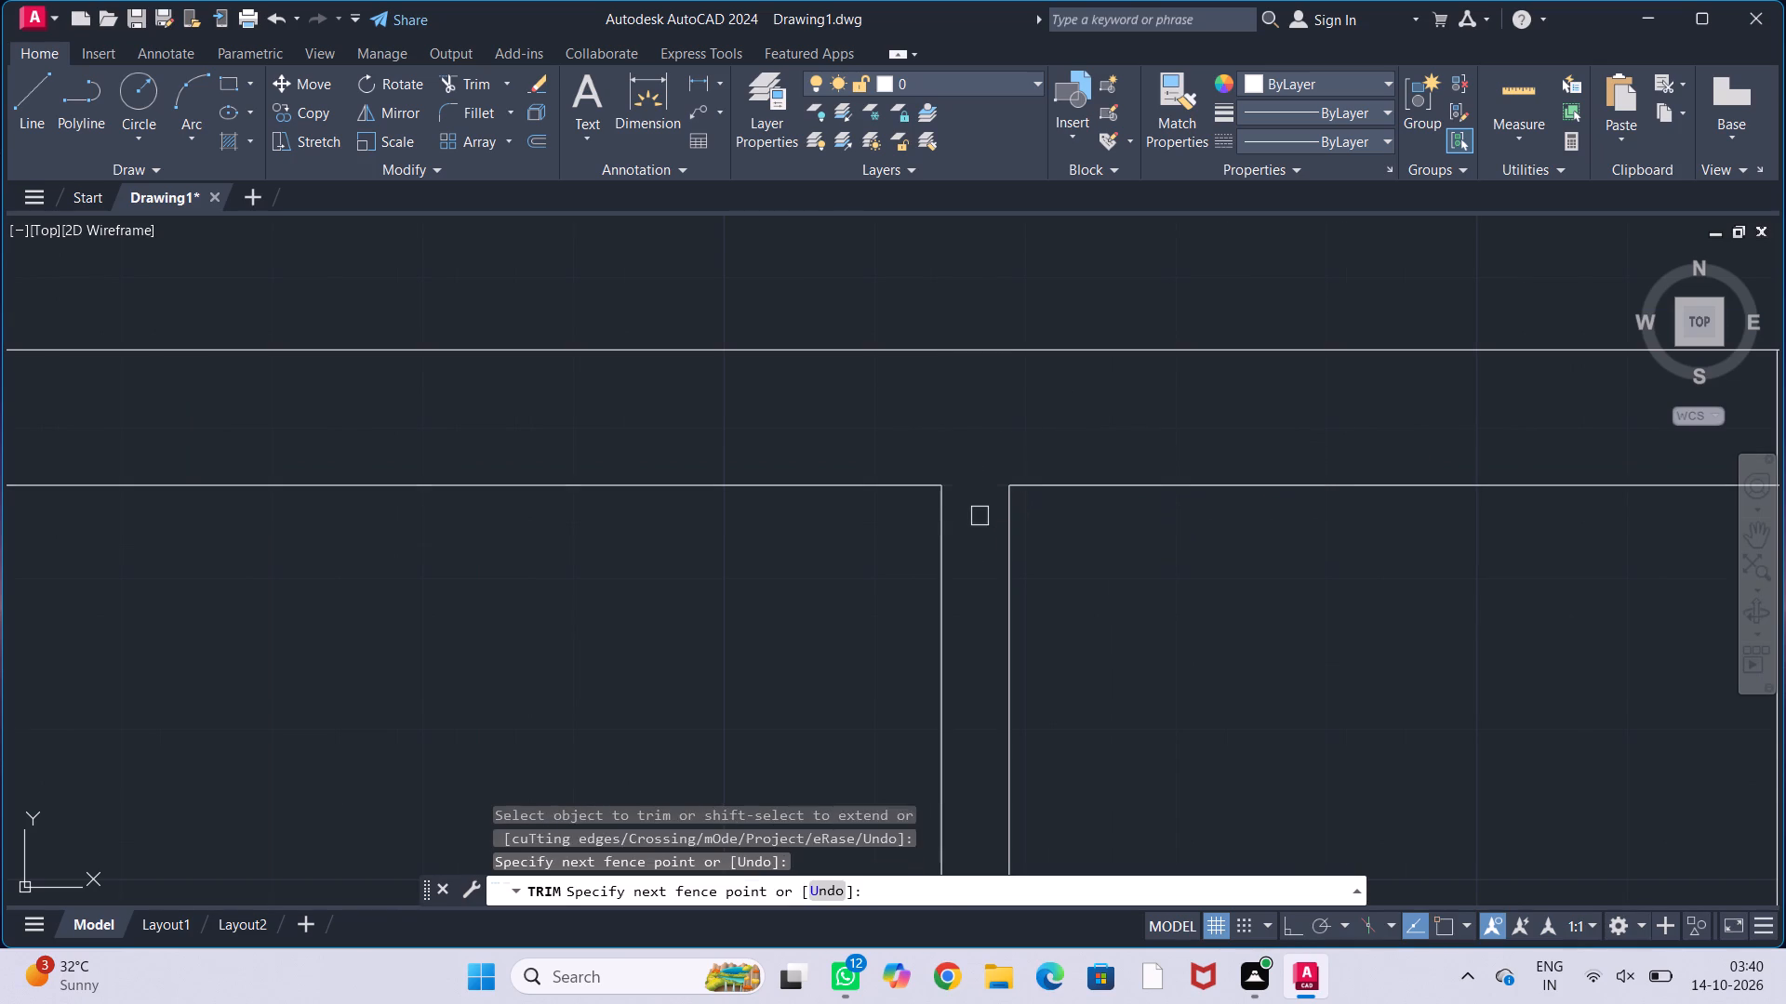
Trim the central vertical partition's lines out of the north wall, and the wall's inner line between them.
{"action": "scroll", "coordinate": [975, 461], "scroll_direction": "down", "scroll_amount": 2}
{"action": "middle_click_drag", "start_coordinate": [1171, 471], "coordinate": [826, 467]}
{"action": "scroll", "coordinate": [940, 446], "scroll_direction": "up", "scroll_amount": 2}
{"action": "left_click_drag", "start_coordinate": [880, 430], "coordinate": [1103, 435]}
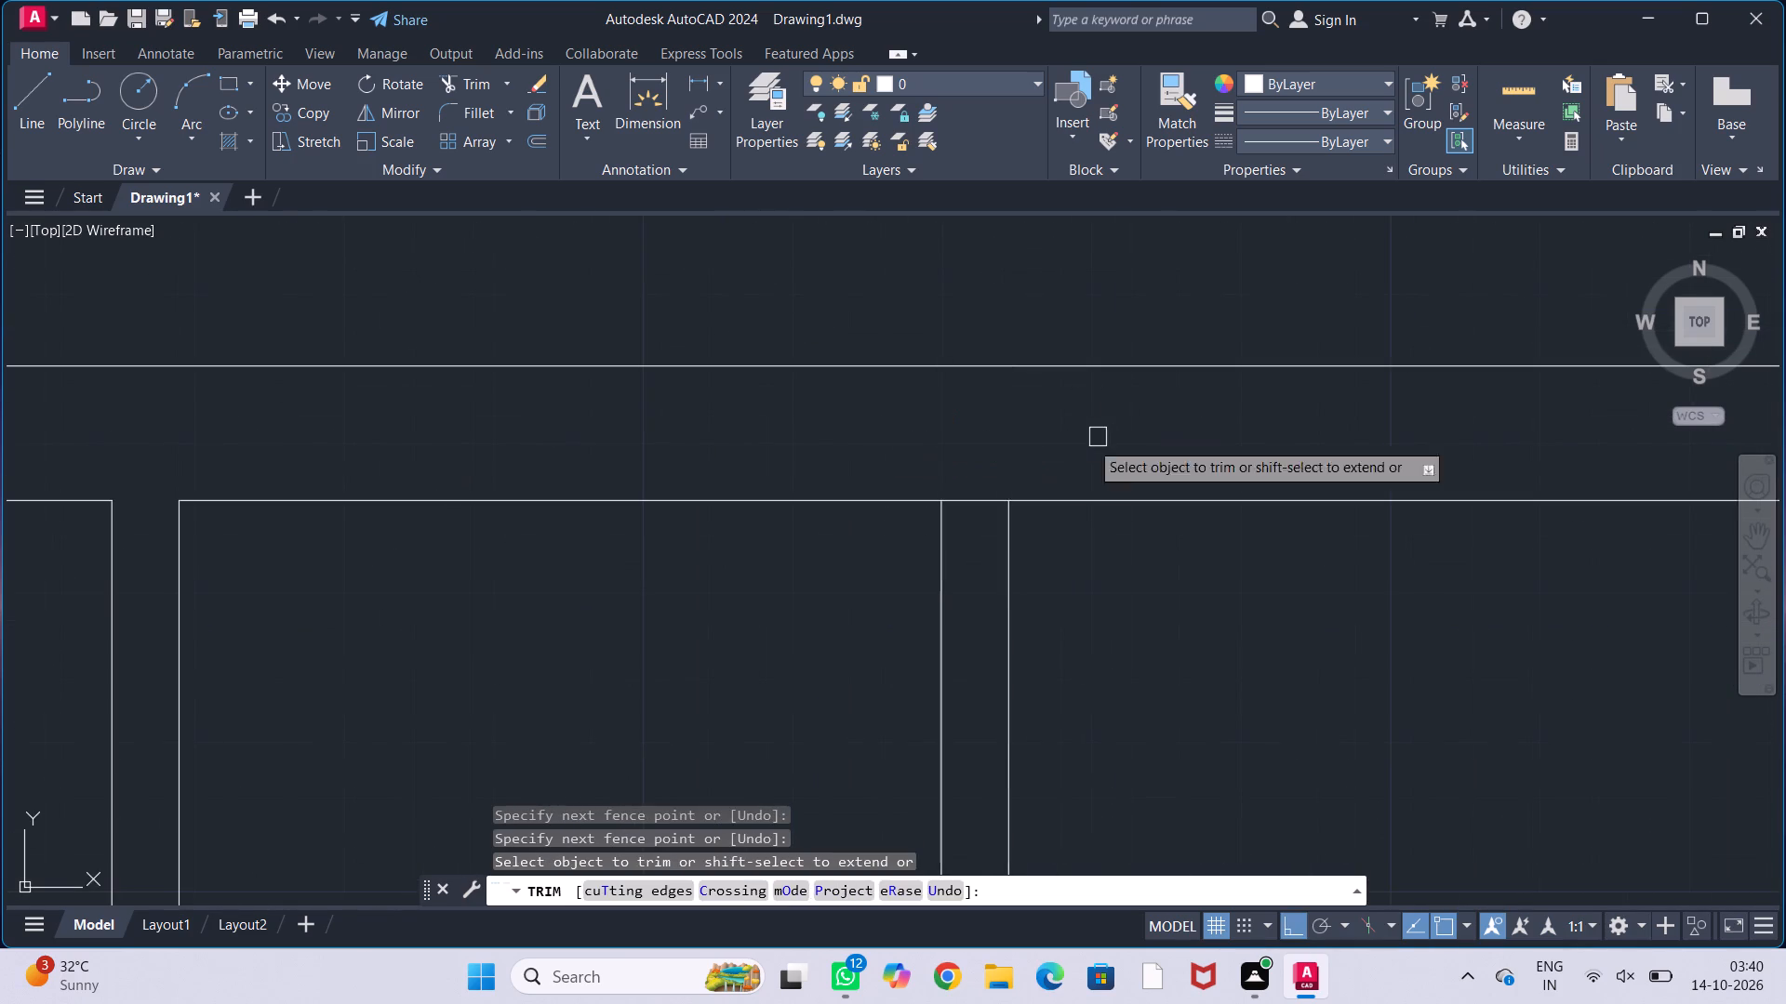
{"action": "left_click_drag", "start_coordinate": [973, 457], "coordinate": [973, 561]}
Trim the overlapping inner wall lines at the plan's northeast outer corner.
{"action": "scroll", "coordinate": [980, 485], "scroll_direction": "down", "scroll_amount": 2}
{"action": "middle_click_drag", "start_coordinate": [1206, 539], "coordinate": [708, 525]}
{"action": "middle_click_drag", "start_coordinate": [854, 556], "coordinate": [746, 535]}
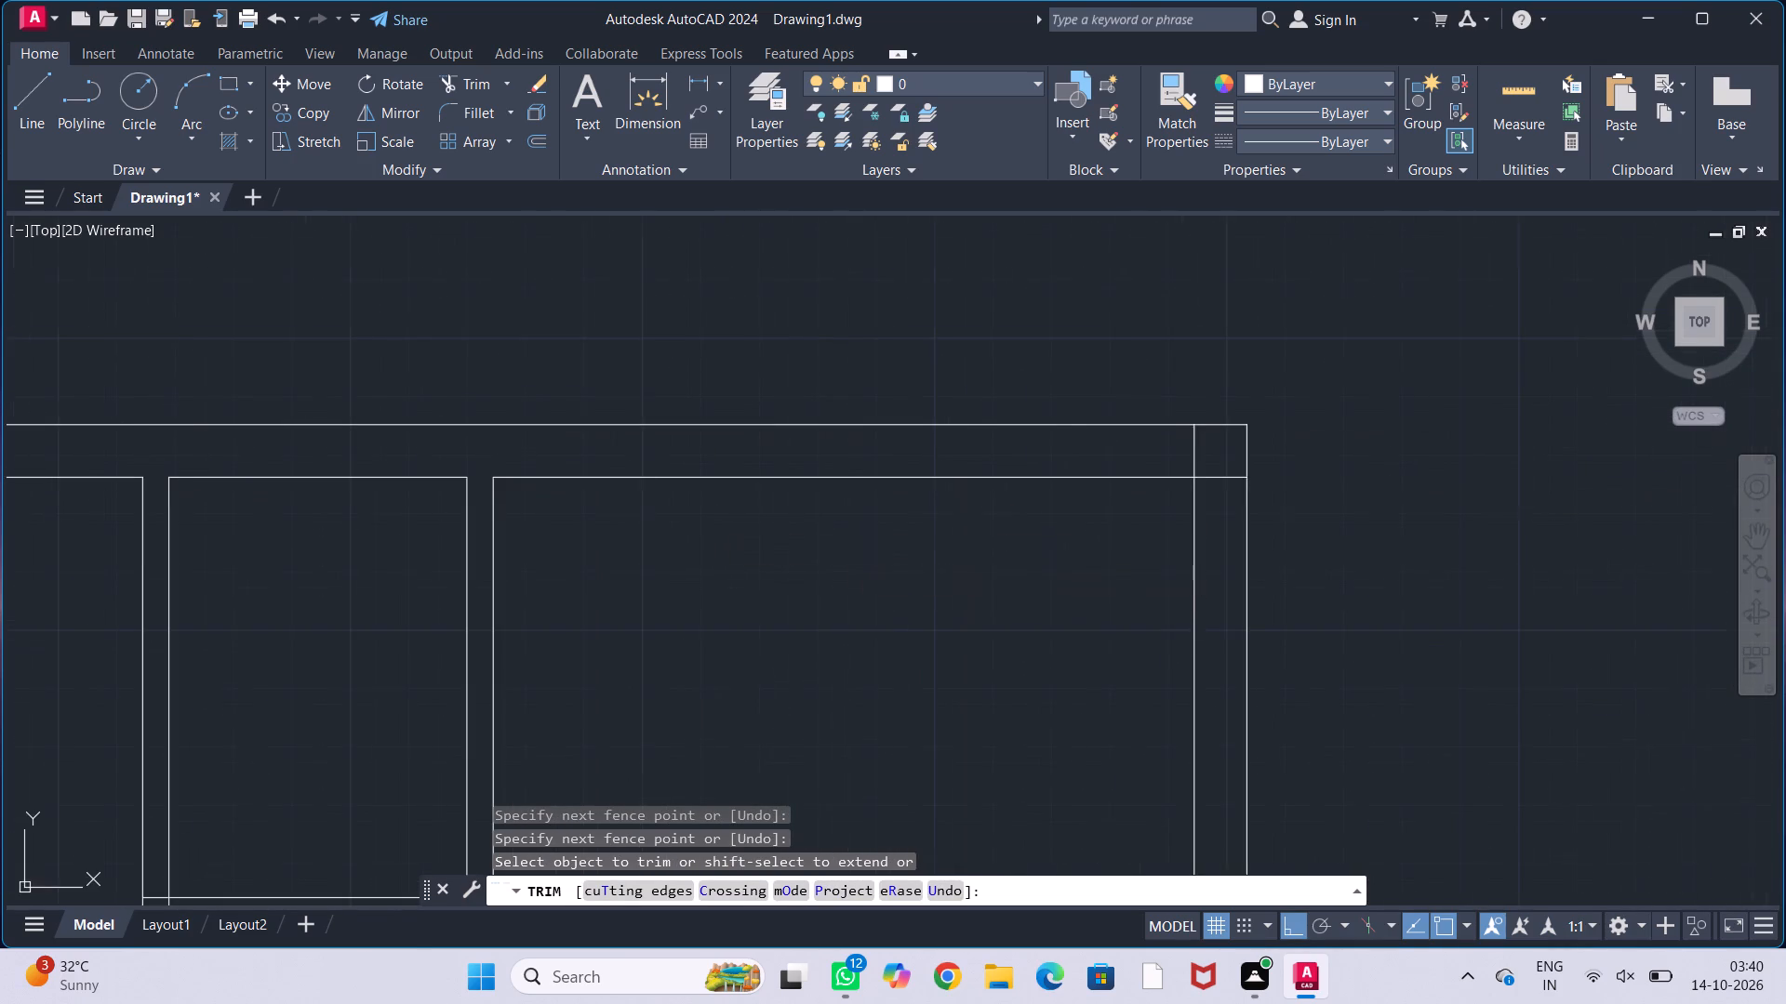
{"action": "middle_click_drag", "start_coordinate": [746, 535], "coordinate": [728, 530]}
{"action": "scroll", "coordinate": [1045, 428], "scroll_direction": "up", "scroll_amount": 2}
{"action": "left_click_drag", "start_coordinate": [1014, 424], "coordinate": [1161, 443]}
{"action": "left_click_drag", "start_coordinate": [1163, 421], "coordinate": [1175, 539]}
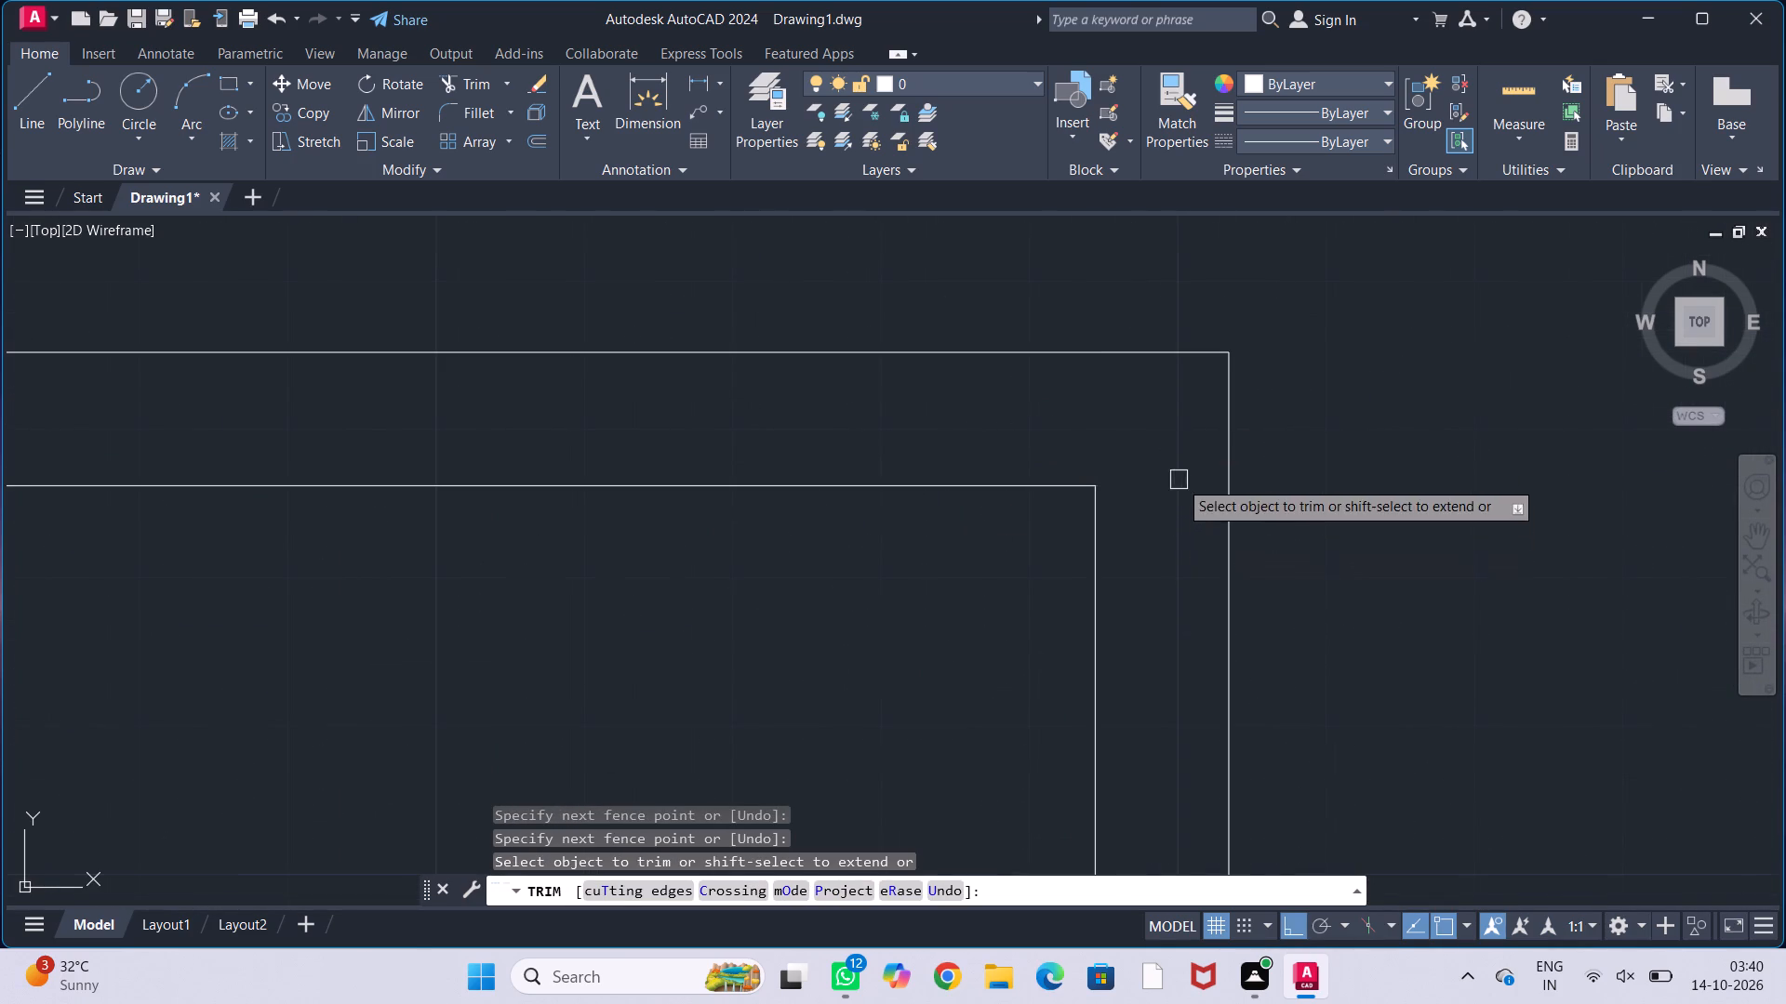
Trim away the stray pair of short cross lines in the west wall beside the northwest room.
{"action": "scroll", "coordinate": [1179, 480], "scroll_direction": "down", "scroll_amount": 4}
{"action": "middle_click_drag", "start_coordinate": [1000, 573], "coordinate": [1109, 461]}
{"action": "middle_click_drag", "start_coordinate": [1103, 471], "coordinate": [1228, 395]}
{"action": "scroll", "coordinate": [778, 474], "scroll_direction": "up", "scroll_amount": 2}
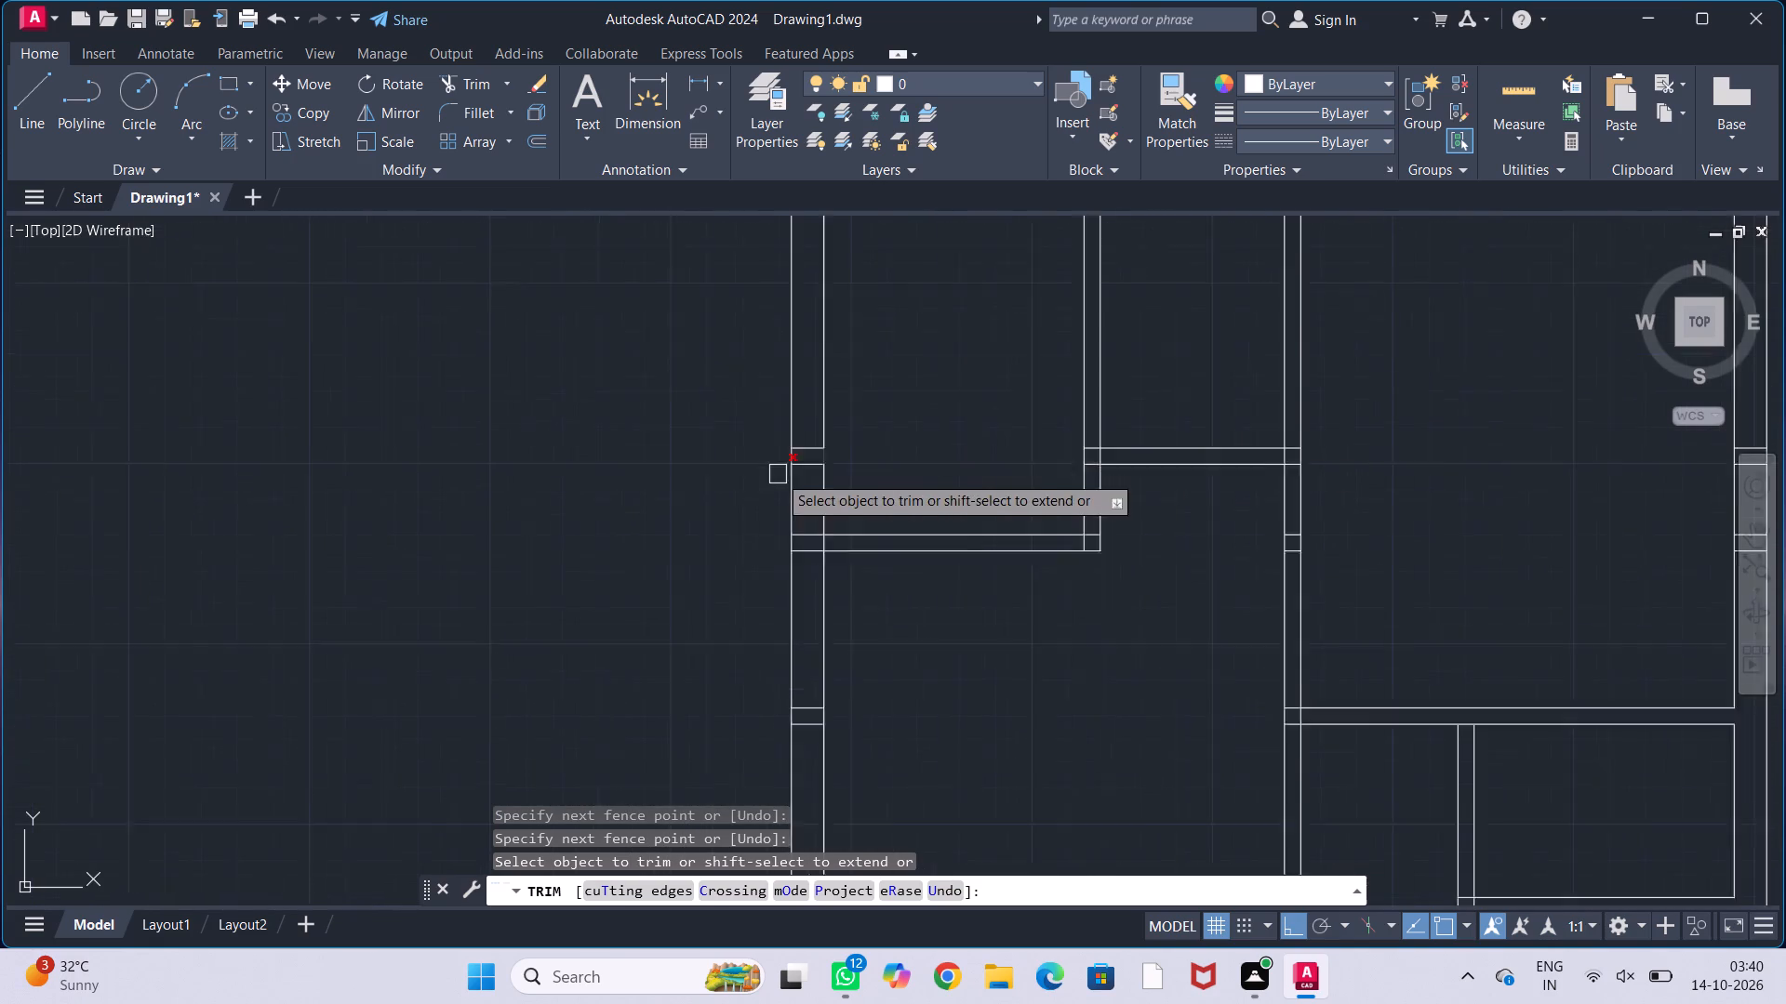
{"action": "left_click_drag", "start_coordinate": [815, 399], "coordinate": [831, 507]}
Trim the northwest room's south partition lines out of the west wall, and the wall's inner line between them.
{"action": "scroll", "coordinate": [826, 469], "scroll_direction": "down", "scroll_amount": 2}
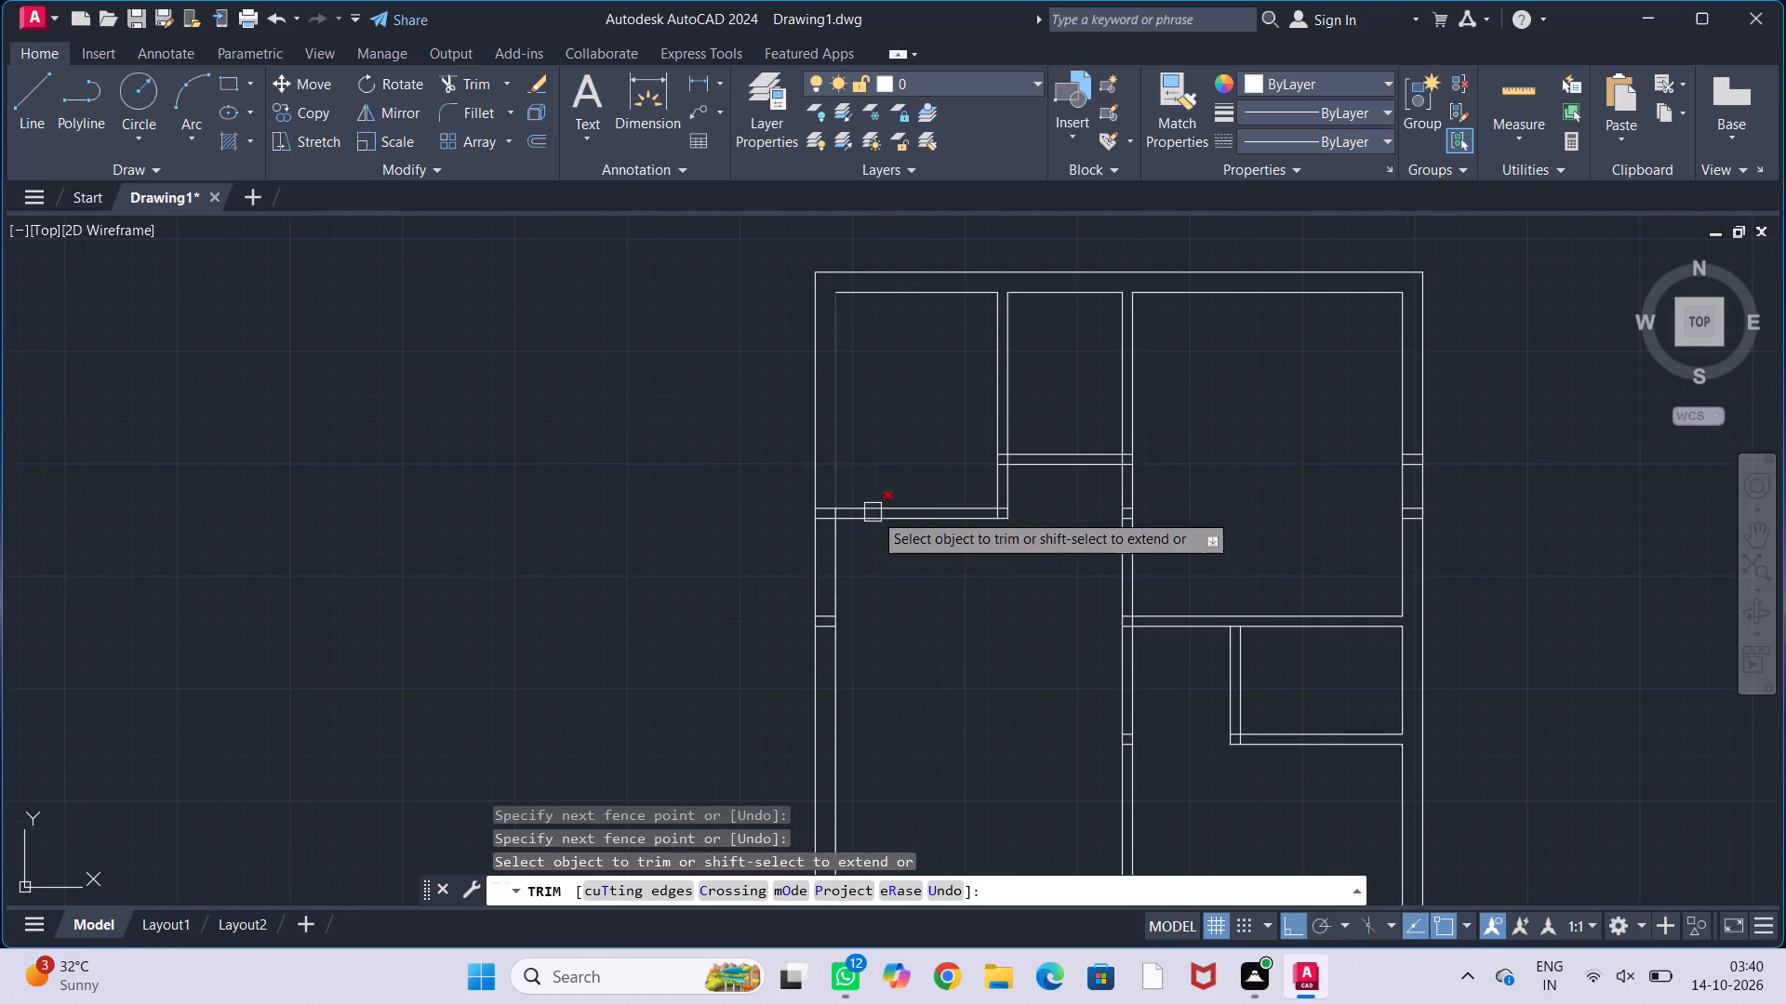
{"action": "middle_click_drag", "start_coordinate": [877, 511], "coordinate": [901, 453]}
{"action": "scroll", "coordinate": [836, 490], "scroll_direction": "up", "scroll_amount": 4}
{"action": "middle_click_drag", "start_coordinate": [860, 418], "coordinate": [841, 544]}
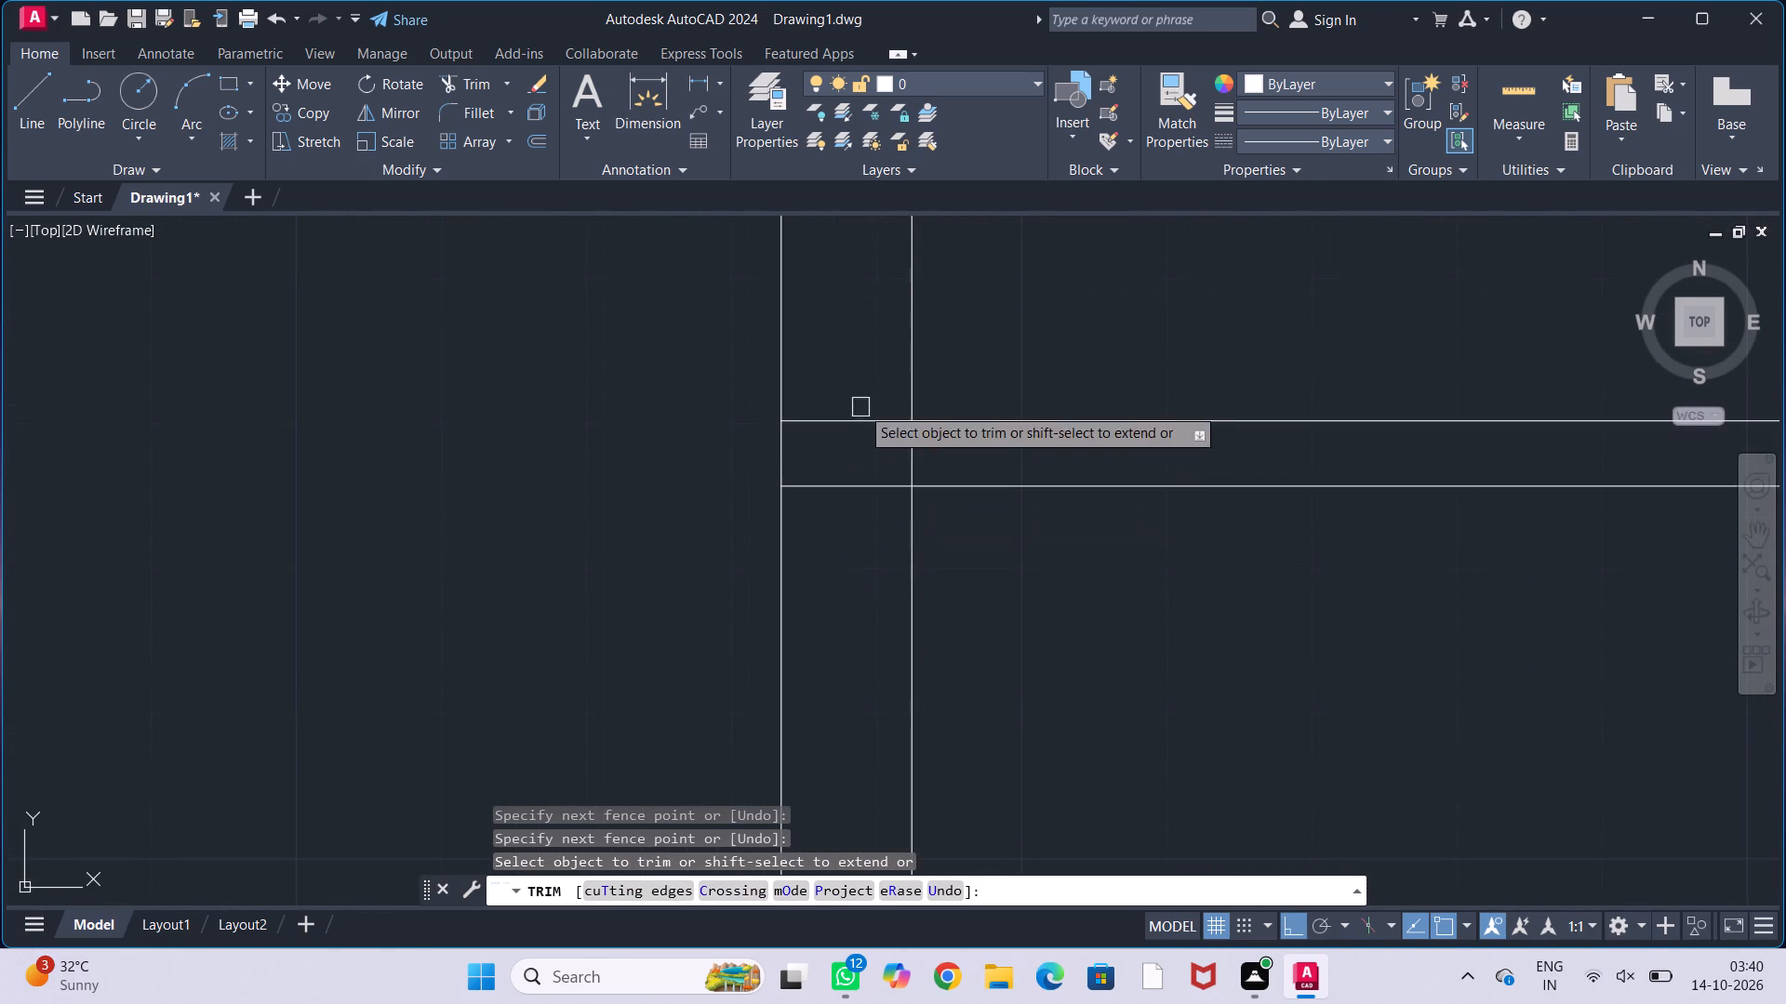
{"action": "left_click_drag", "start_coordinate": [844, 378], "coordinate": [843, 577]}
{"action": "left_click_drag", "start_coordinate": [880, 450], "coordinate": [941, 456]}
Trim the overlapping partition lines at the northwest room's southeast corner.
{"action": "scroll", "coordinate": [941, 456], "scroll_direction": "down", "scroll_amount": 3}
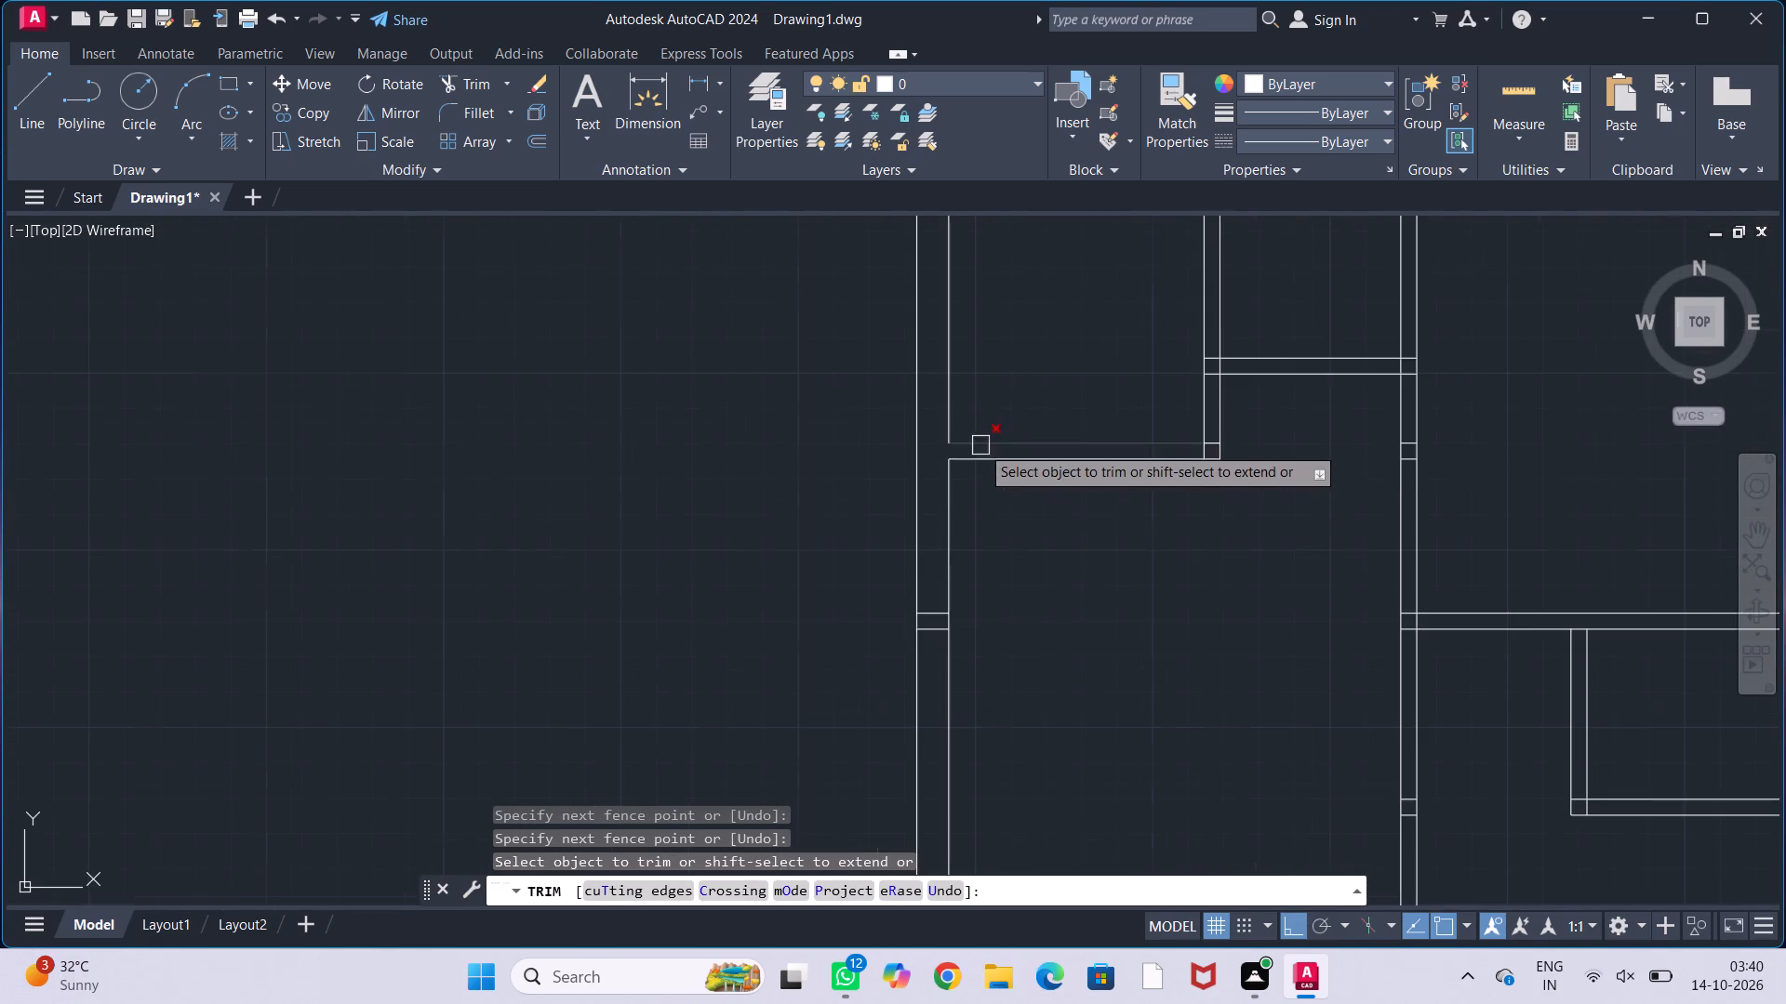
{"action": "scroll", "coordinate": [1214, 465], "scroll_direction": "up", "scroll_amount": 3}
{"action": "left_click_drag", "start_coordinate": [1201, 362], "coordinate": [1199, 418]}
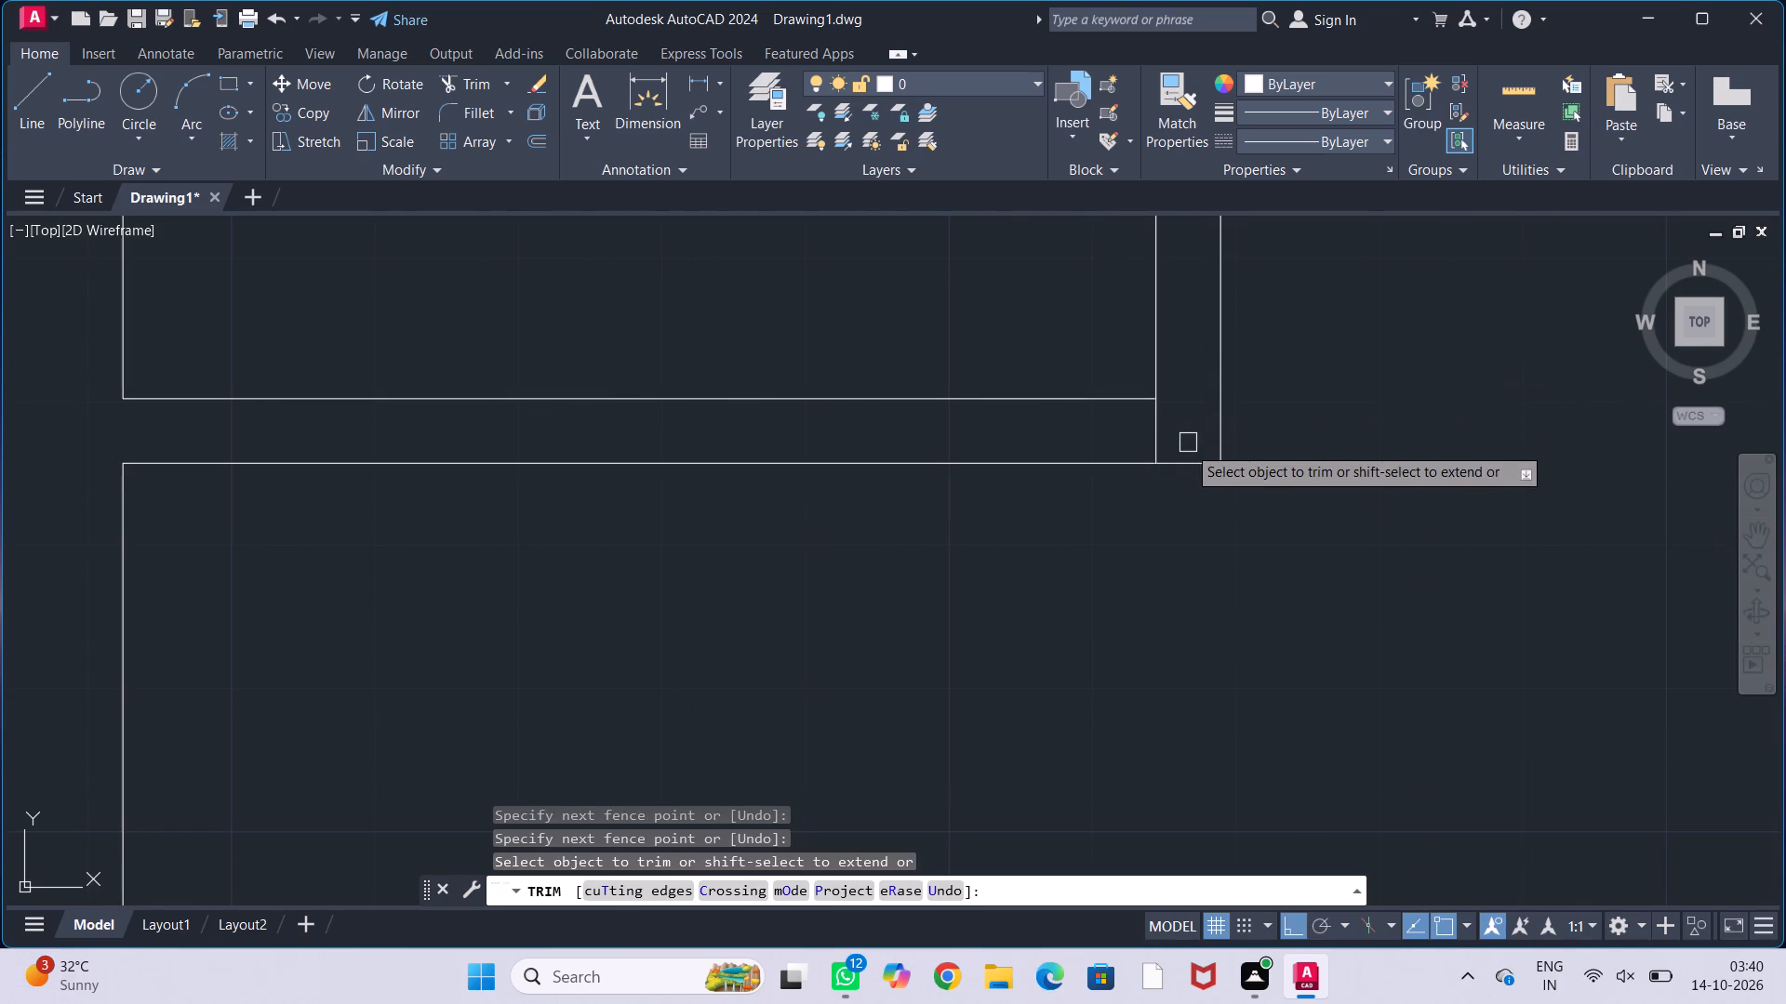
{"action": "left_click", "coordinate": [1156, 435]}
Clean up the junction of the small northern room's south partition with the northwest room's east partition by trimming the crossing lines.
{"action": "scroll", "coordinate": [1293, 393], "scroll_direction": "down", "scroll_amount": 2}
{"action": "middle_click_drag", "start_coordinate": [1344, 361], "coordinate": [1178, 596]}
{"action": "scroll", "coordinate": [1055, 546], "scroll_direction": "up", "scroll_amount": 2}
{"action": "left_click_drag", "start_coordinate": [1125, 402], "coordinate": [1150, 538]}
{"action": "left_click_drag", "start_coordinate": [1141, 447], "coordinate": [1206, 451]}
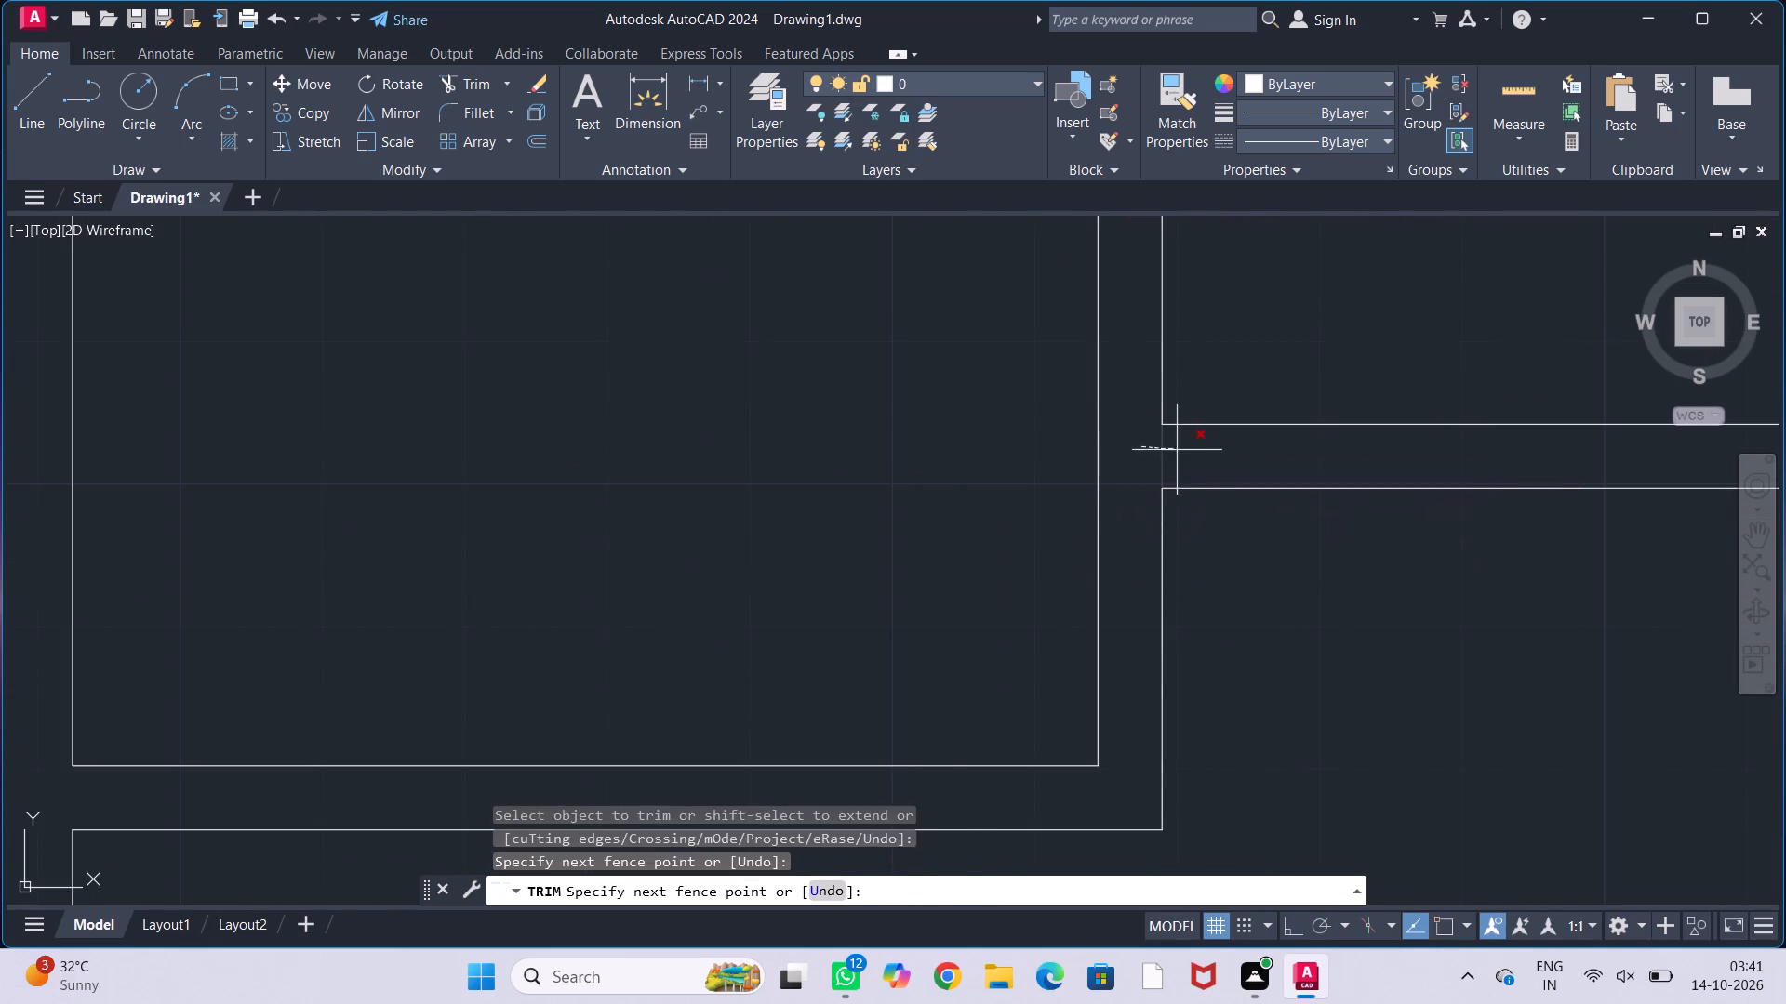
{"action": "left_click_drag", "start_coordinate": [1206, 451], "coordinate": [1210, 451]}
Trim the crossing lines where the small northern room's south partition meets the central vertical partition.
{"action": "scroll", "coordinate": [1214, 453], "scroll_direction": "down", "scroll_amount": 2}
{"action": "middle_click_drag", "start_coordinate": [1294, 385], "coordinate": [1189, 637]}
{"action": "middle_click_drag", "start_coordinate": [1197, 594], "coordinate": [998, 531]}
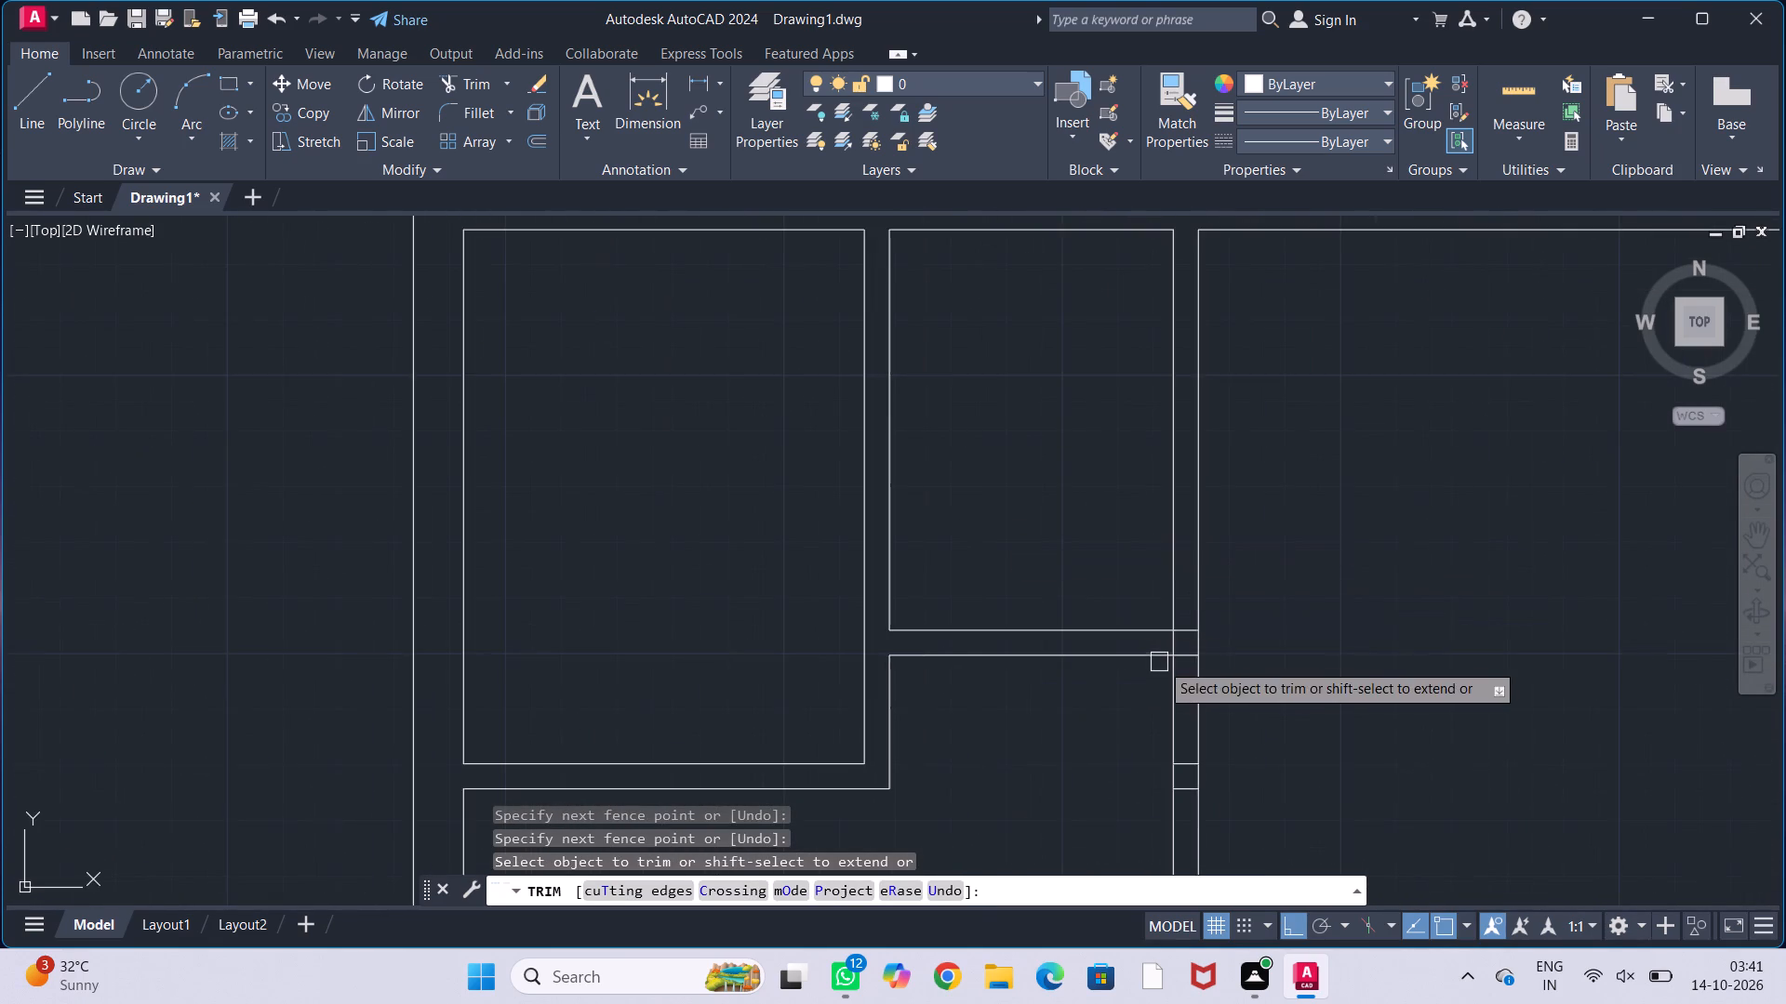
{"action": "scroll", "coordinate": [1167, 658], "scroll_direction": "up", "scroll_amount": 2}
{"action": "left_click_drag", "start_coordinate": [1189, 570], "coordinate": [1219, 709]}
{"action": "left_click", "coordinate": [1175, 637]}
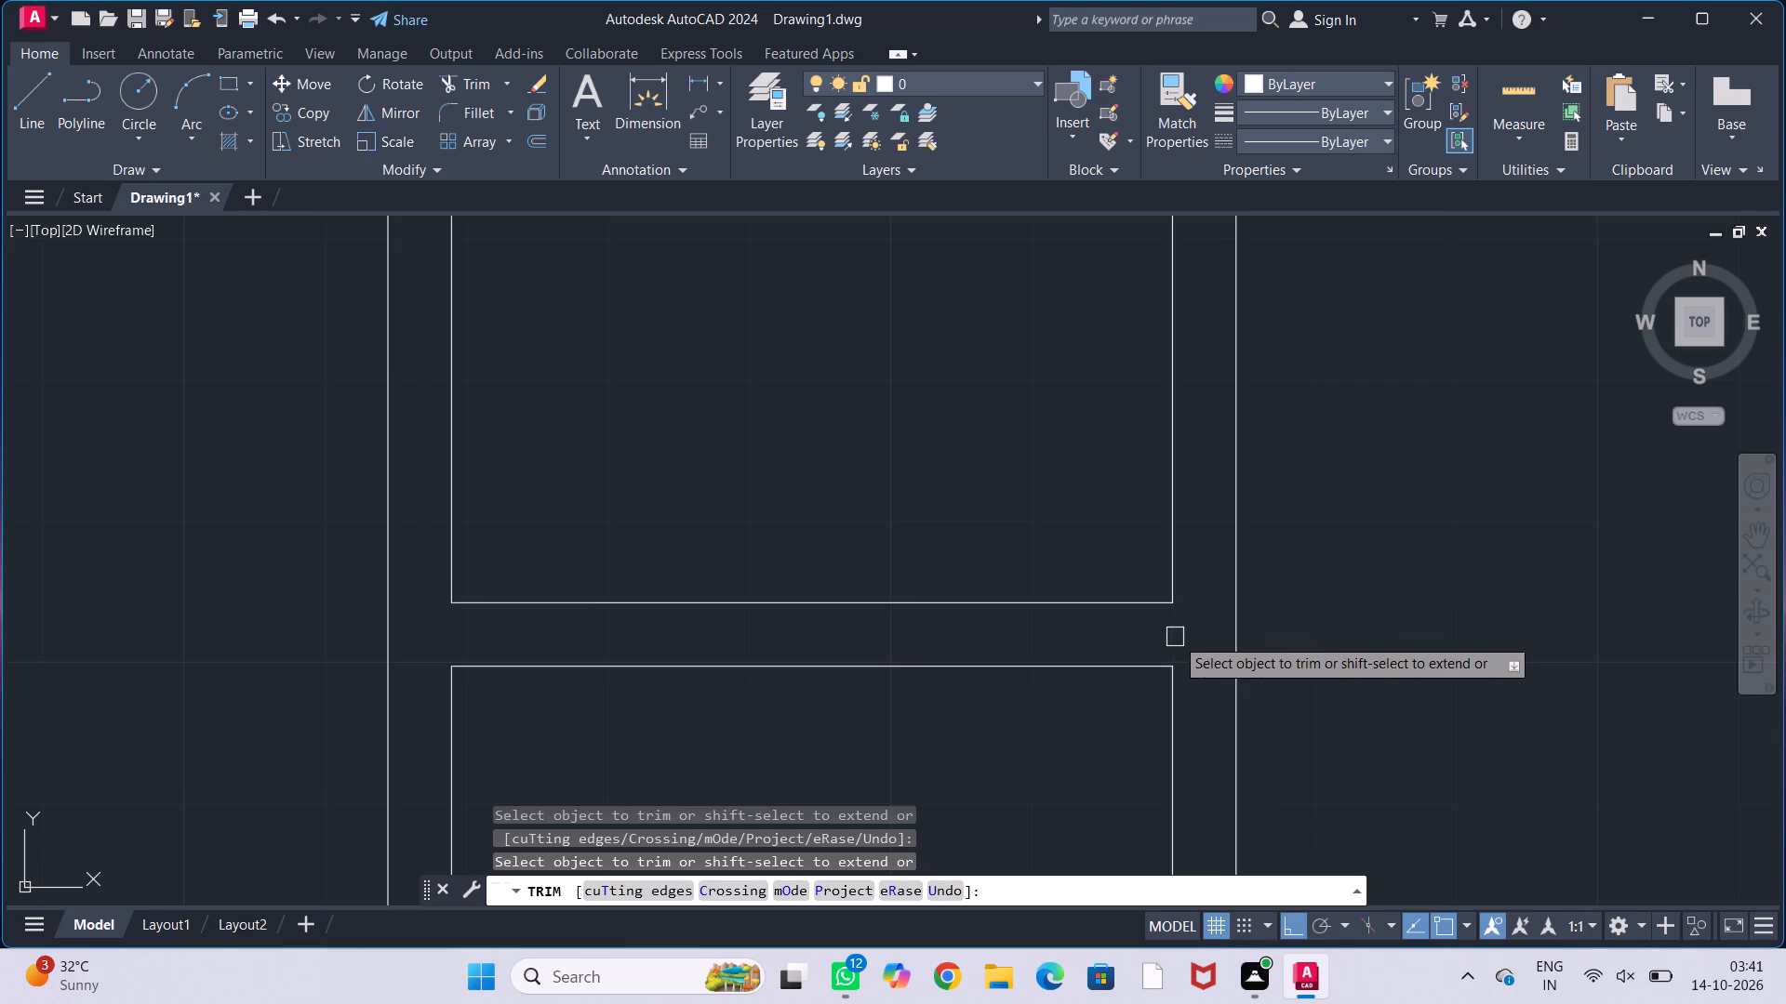
Trim away the stray pair of cross lines in the central vertical partition, level with the northwest room's south partition.
{"action": "scroll", "coordinate": [1190, 595], "scroll_direction": "down", "scroll_amount": 2}
{"action": "scroll", "coordinate": [1338, 610], "scroll_direction": "down", "scroll_amount": 1}
{"action": "middle_click_drag", "start_coordinate": [1326, 704], "coordinate": [1188, 486]}
{"action": "scroll", "coordinate": [1111, 528], "scroll_direction": "up", "scroll_amount": 2}
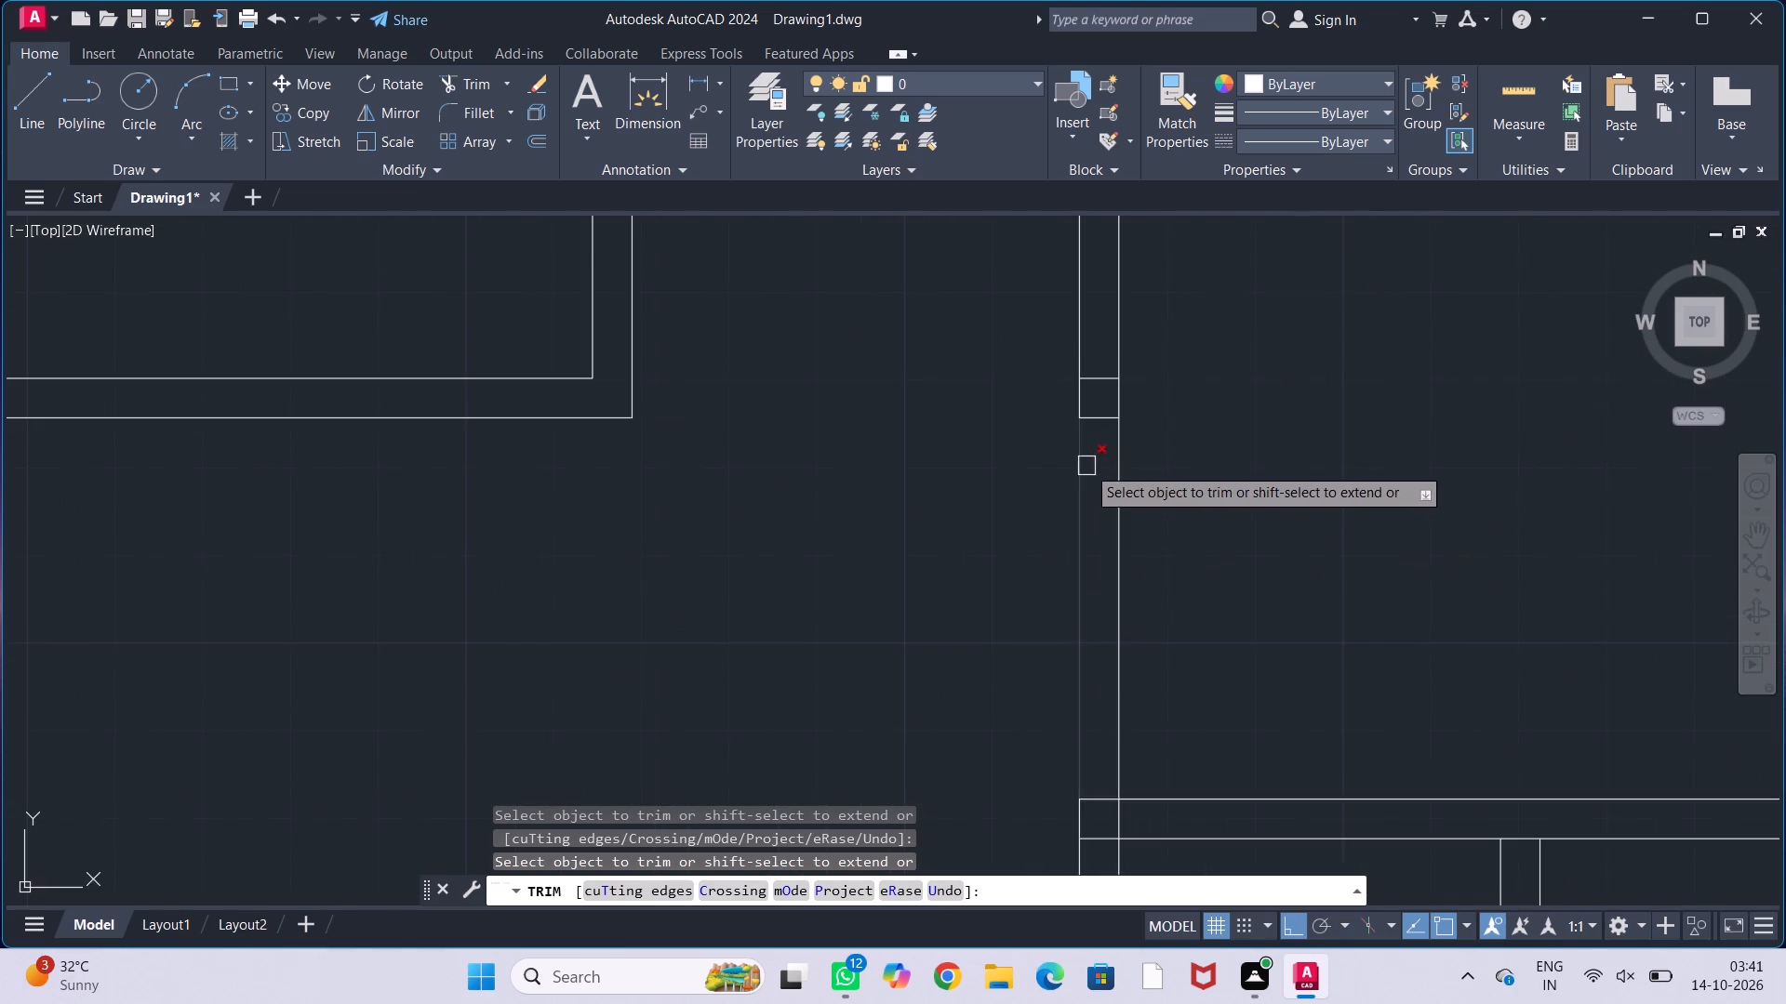
{"action": "middle_click_drag", "start_coordinate": [1087, 466], "coordinate": [1100, 601]}
{"action": "scroll", "coordinate": [1103, 554], "scroll_direction": "up", "scroll_amount": 1}
{"action": "left_click_drag", "start_coordinate": [1103, 443], "coordinate": [1124, 611]}
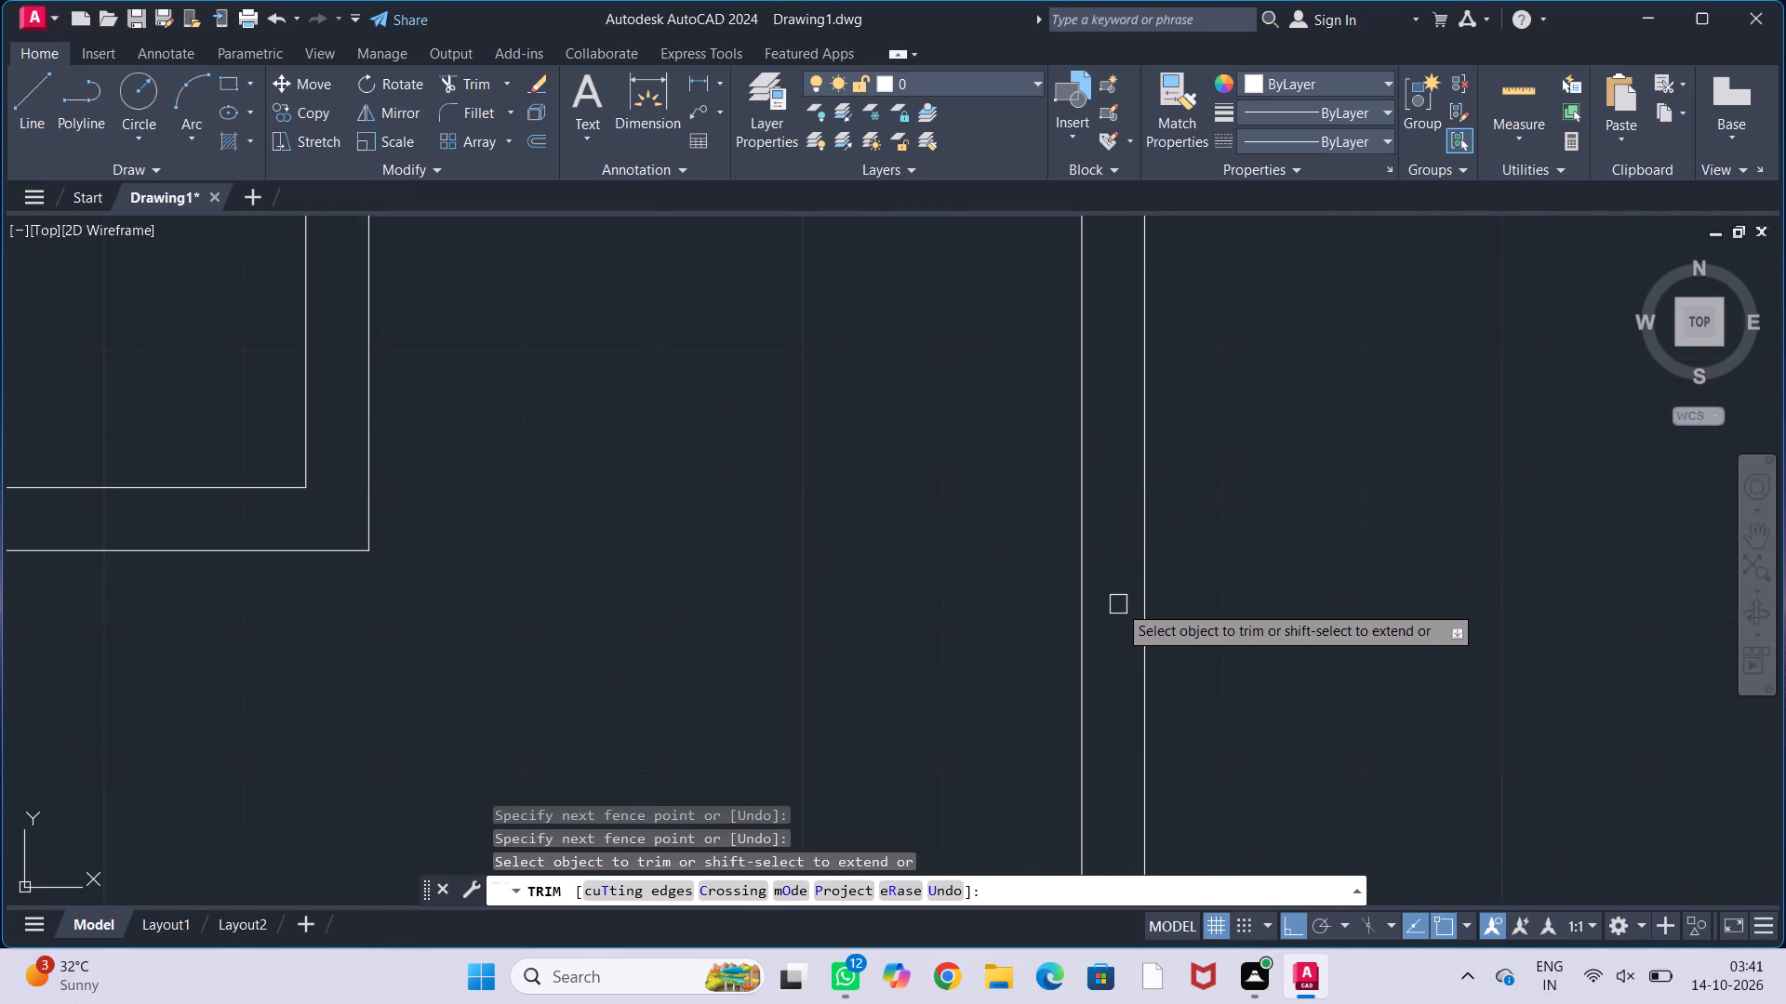
Trim away both stray pairs of short cross lines in the east wall beside the northeast room.
{"action": "scroll", "coordinate": [1118, 604], "scroll_direction": "down", "scroll_amount": 3}
{"action": "middle_click_drag", "start_coordinate": [1322, 582], "coordinate": [1222, 523]}
{"action": "scroll", "coordinate": [1307, 548], "scroll_direction": "up", "scroll_amount": 1}
{"action": "middle_click_drag", "start_coordinate": [1407, 511], "coordinate": [1020, 581]}
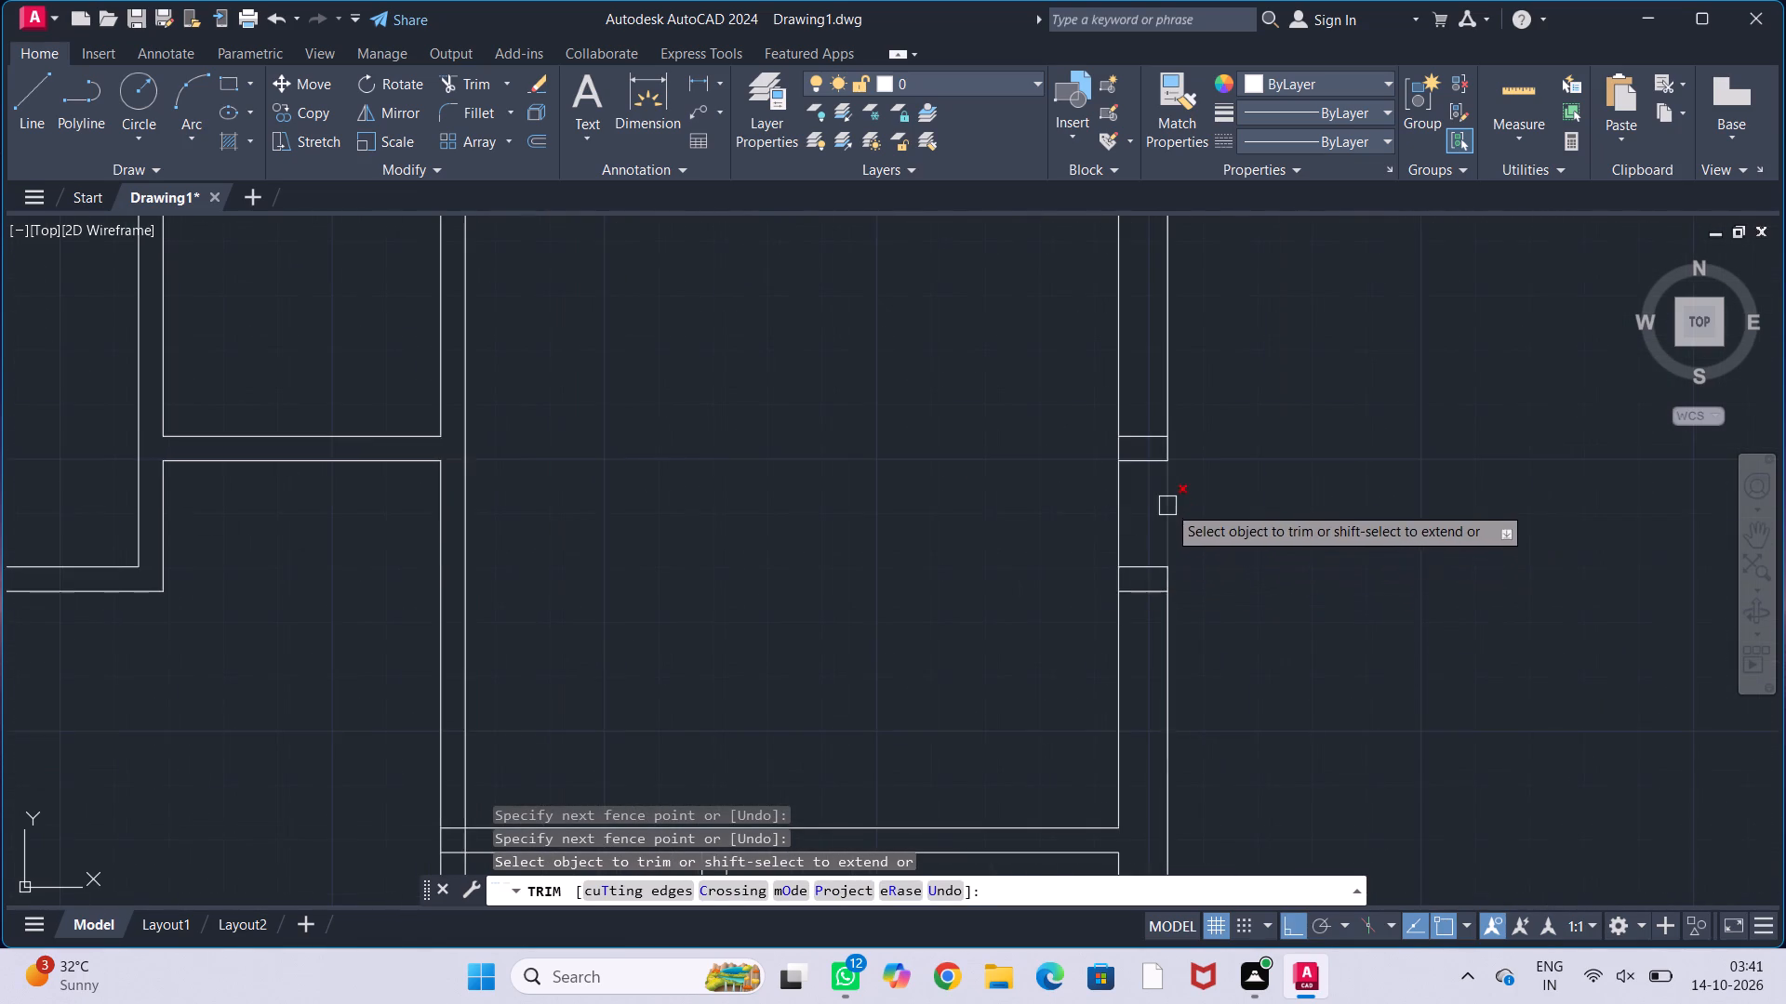
{"action": "scroll", "coordinate": [1165, 499], "scroll_direction": "up", "scroll_amount": 1}
{"action": "left_click_drag", "start_coordinate": [1126, 359], "coordinate": [1119, 503]}
{"action": "left_click_drag", "start_coordinate": [1125, 547], "coordinate": [1130, 641]}
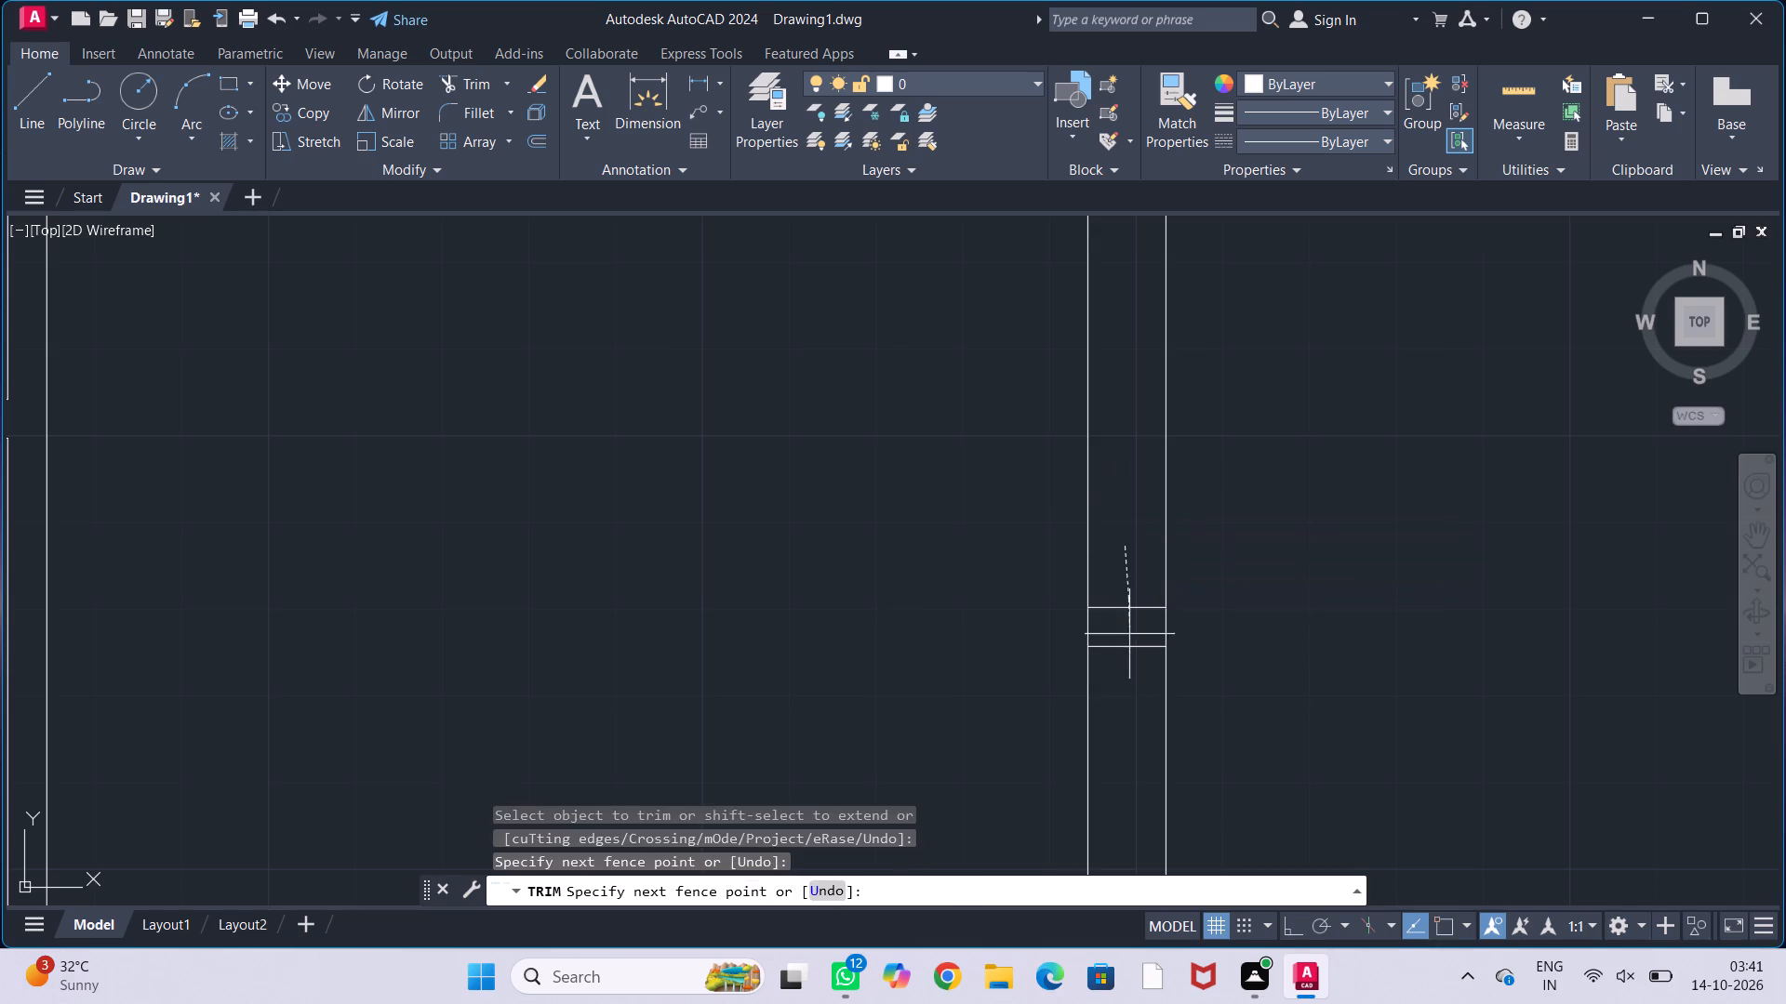
{"action": "left_click_drag", "start_coordinate": [1130, 641], "coordinate": [1139, 704]}
Trim the overlapping partition lines at the small eastern room's southwest corner.
{"action": "scroll", "coordinate": [1116, 627], "scroll_direction": "down", "scroll_amount": 2}
{"action": "scroll", "coordinate": [1255, 628], "scroll_direction": "down", "scroll_amount": 2}
{"action": "middle_click_drag", "start_coordinate": [1268, 682], "coordinate": [1314, 565]}
{"action": "middle_click_drag", "start_coordinate": [1157, 752], "coordinate": [1197, 660]}
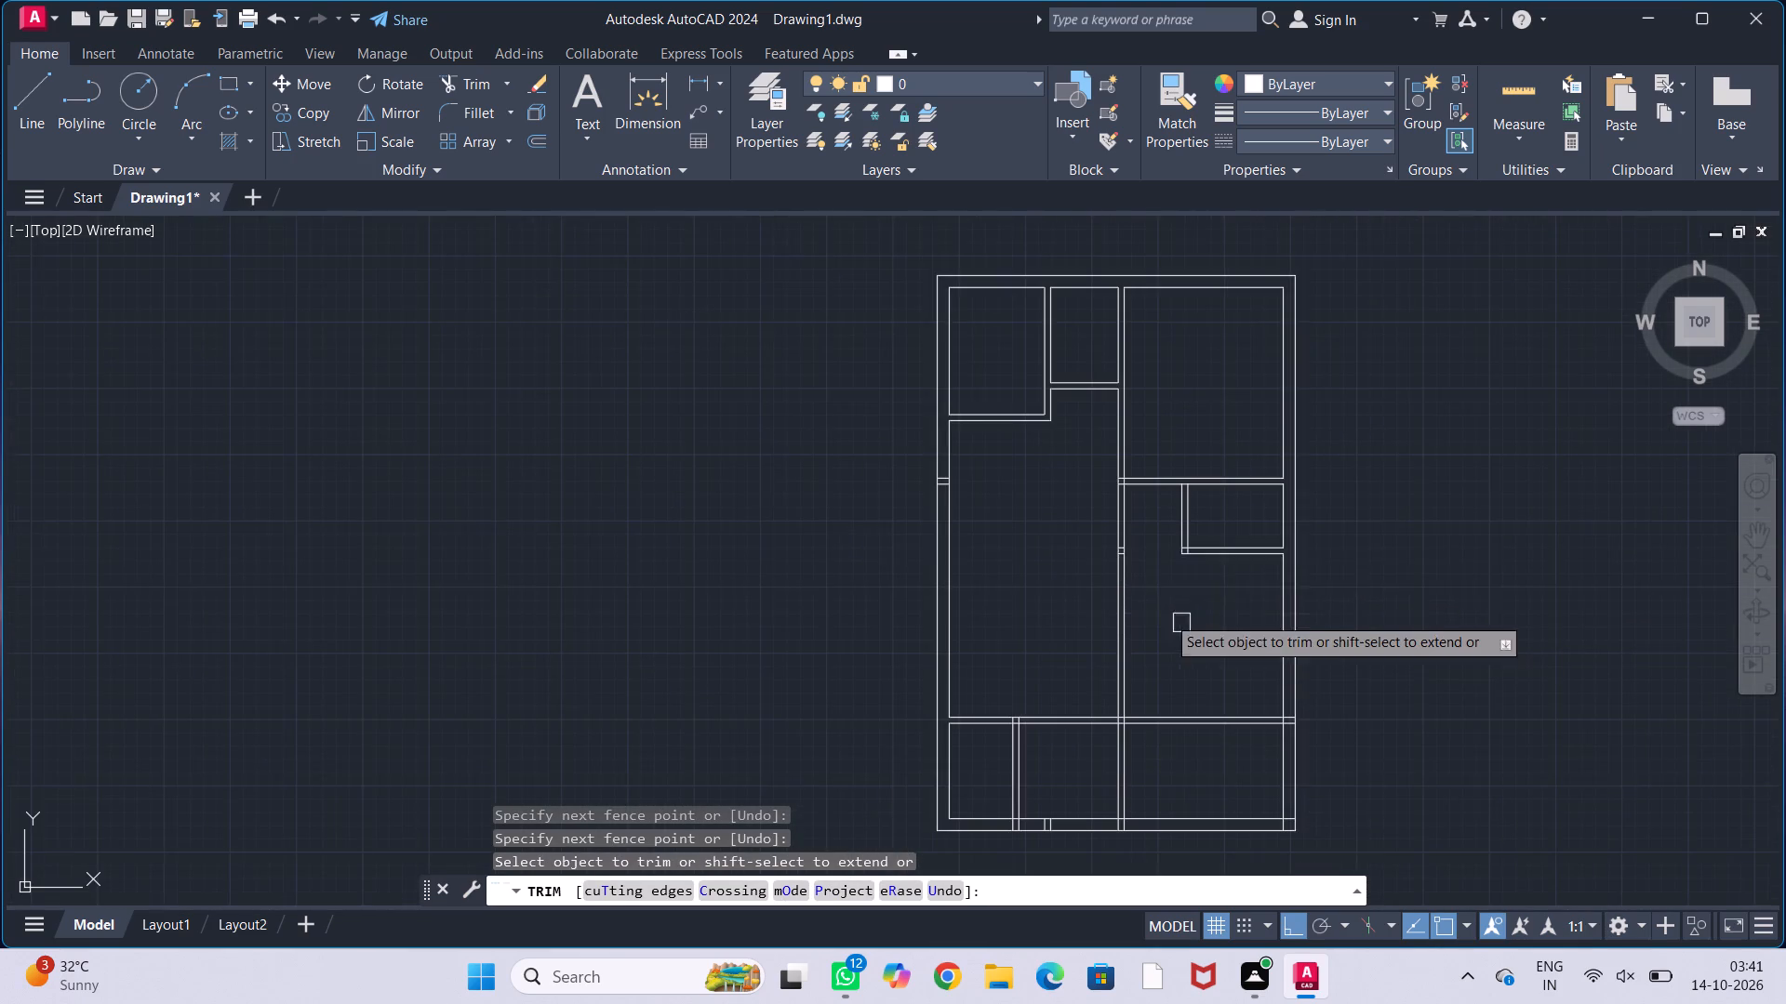
{"action": "scroll", "coordinate": [1166, 532], "scroll_direction": "up", "scroll_amount": 3}
{"action": "scroll", "coordinate": [1216, 591], "scroll_direction": "up", "scroll_amount": 2}
{"action": "left_click_drag", "start_coordinate": [1217, 598], "coordinate": [1174, 600]}
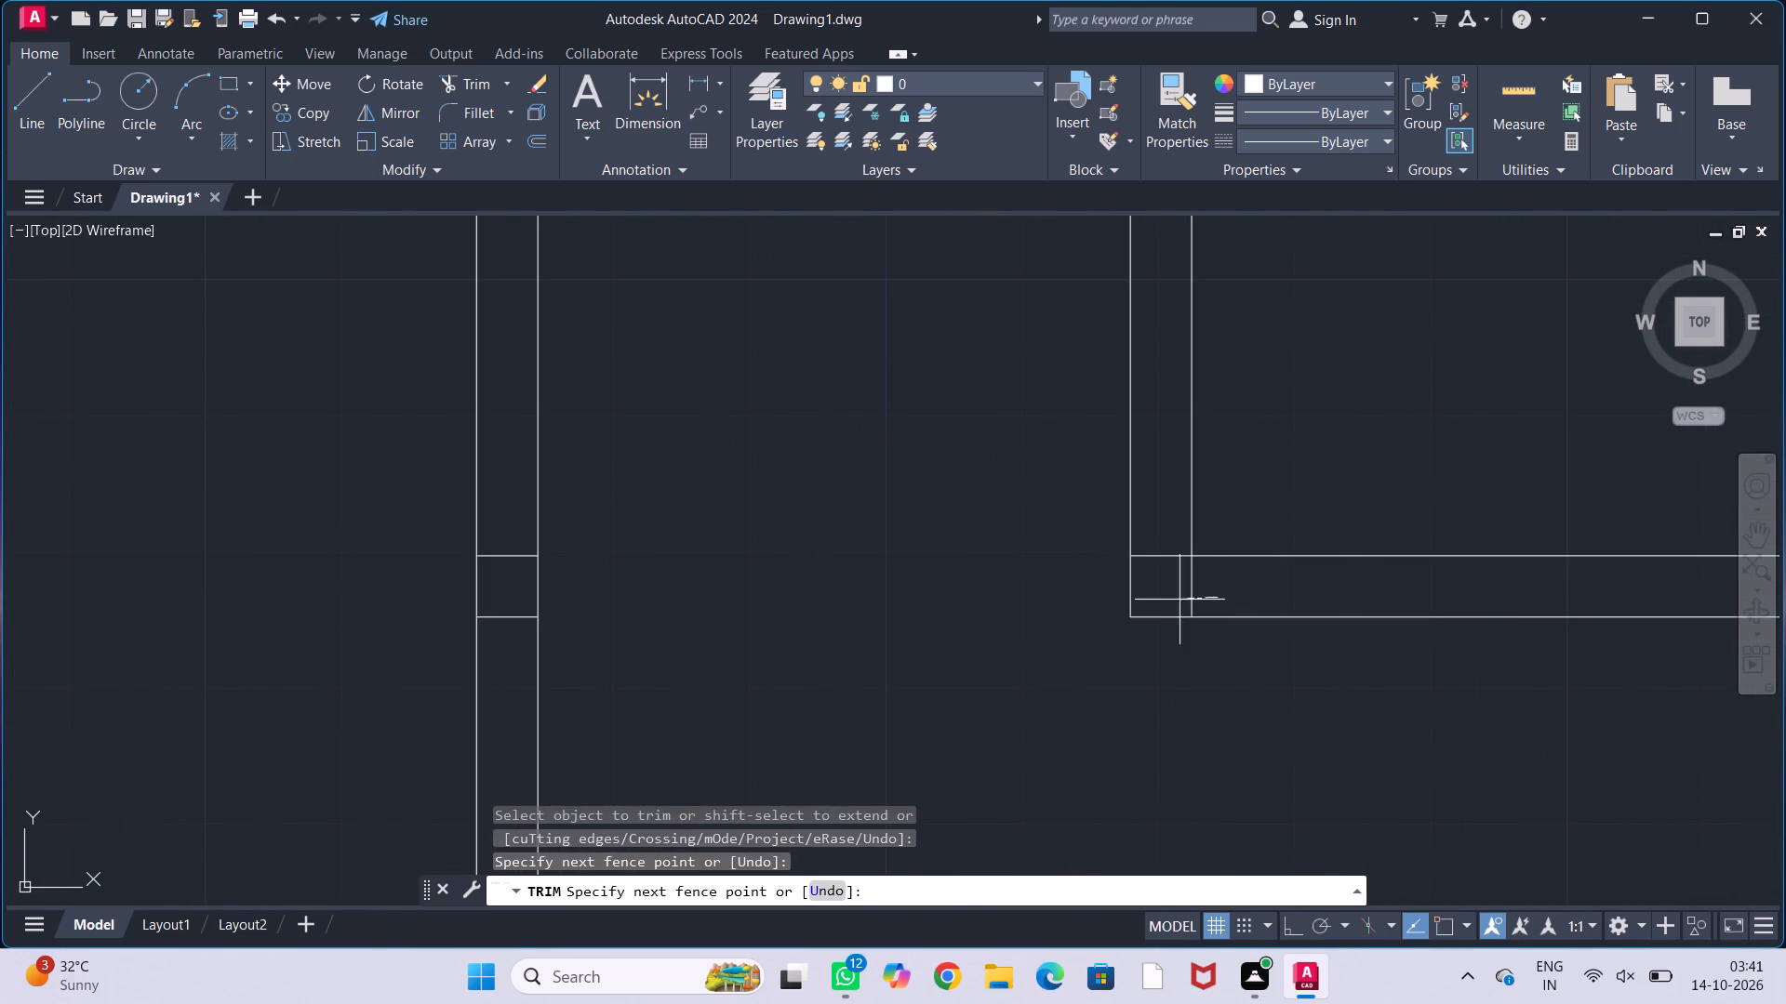
{"action": "left_click_drag", "start_coordinate": [1174, 600], "coordinate": [1173, 600]}
{"action": "left_click", "coordinate": [1156, 550]}
Trim the overlapping lines where the northeast room's south partition meets the central vertical partition.
{"action": "scroll", "coordinate": [1154, 558], "scroll_direction": "down", "scroll_amount": 1}
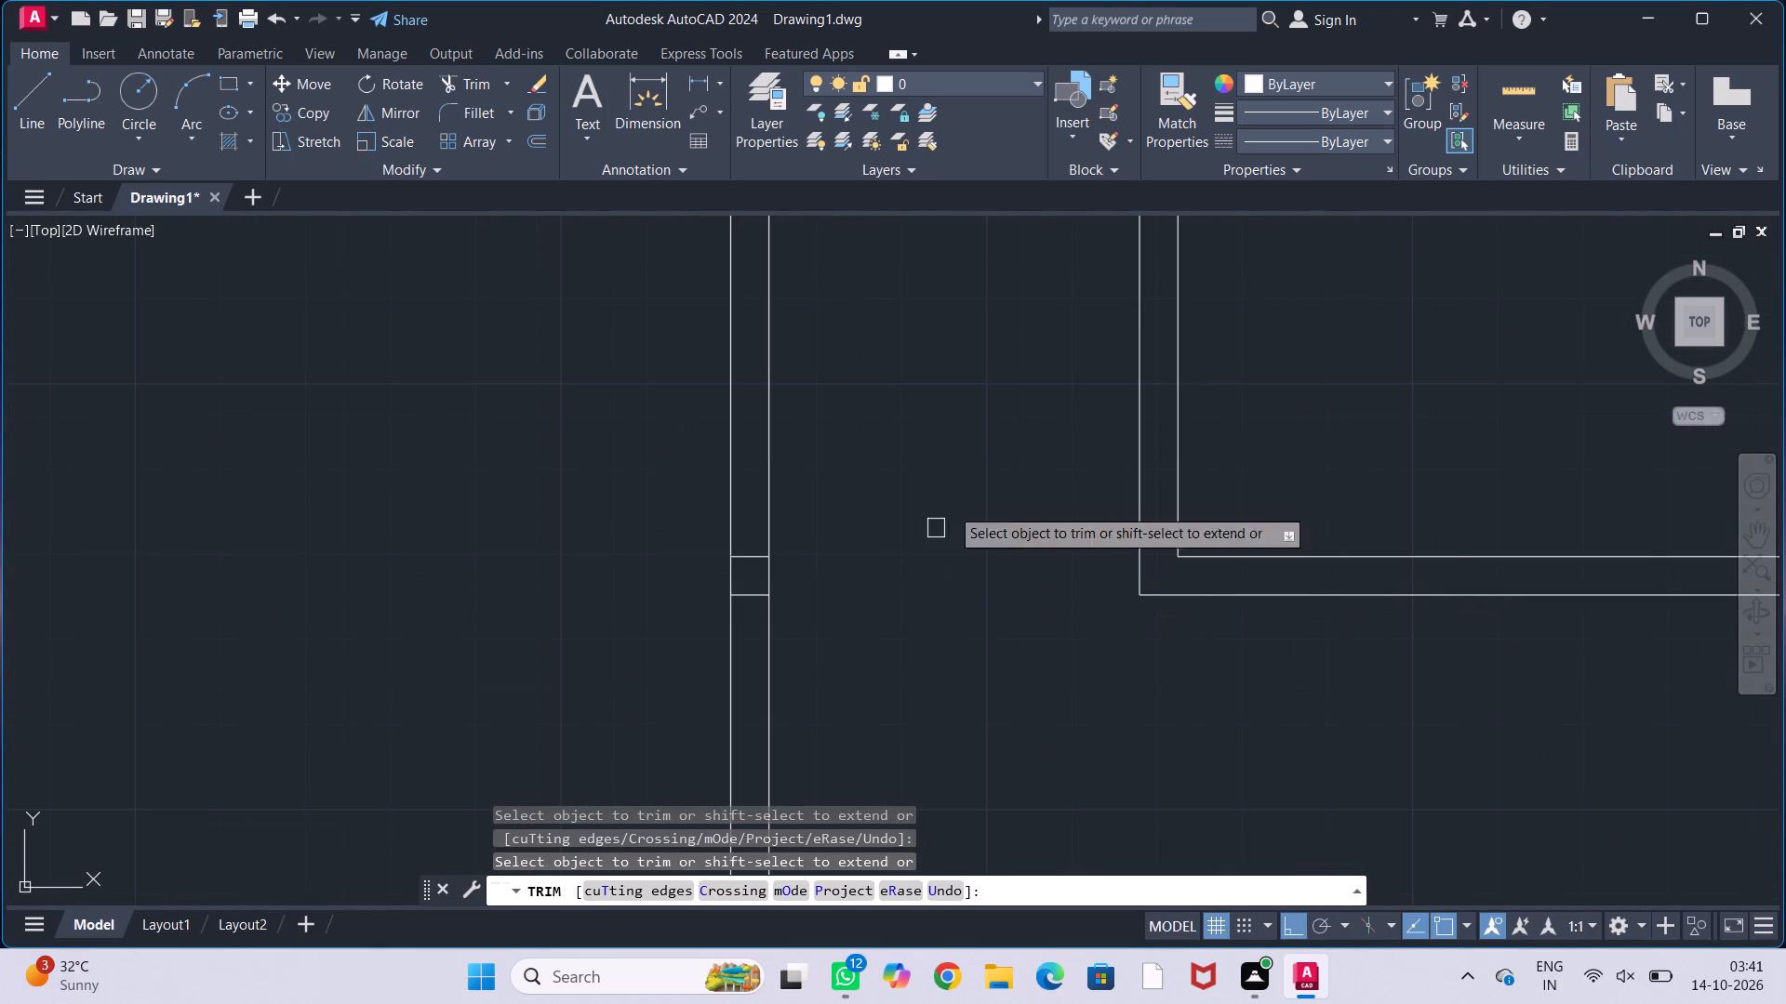
{"action": "scroll", "coordinate": [984, 470], "scroll_direction": "down", "scroll_amount": 2}
{"action": "middle_click_drag", "start_coordinate": [1000, 456], "coordinate": [1246, 588]}
{"action": "scroll", "coordinate": [1198, 503], "scroll_direction": "up", "scroll_amount": 2}
{"action": "middle_click_drag", "start_coordinate": [1103, 486], "coordinate": [1119, 577]}
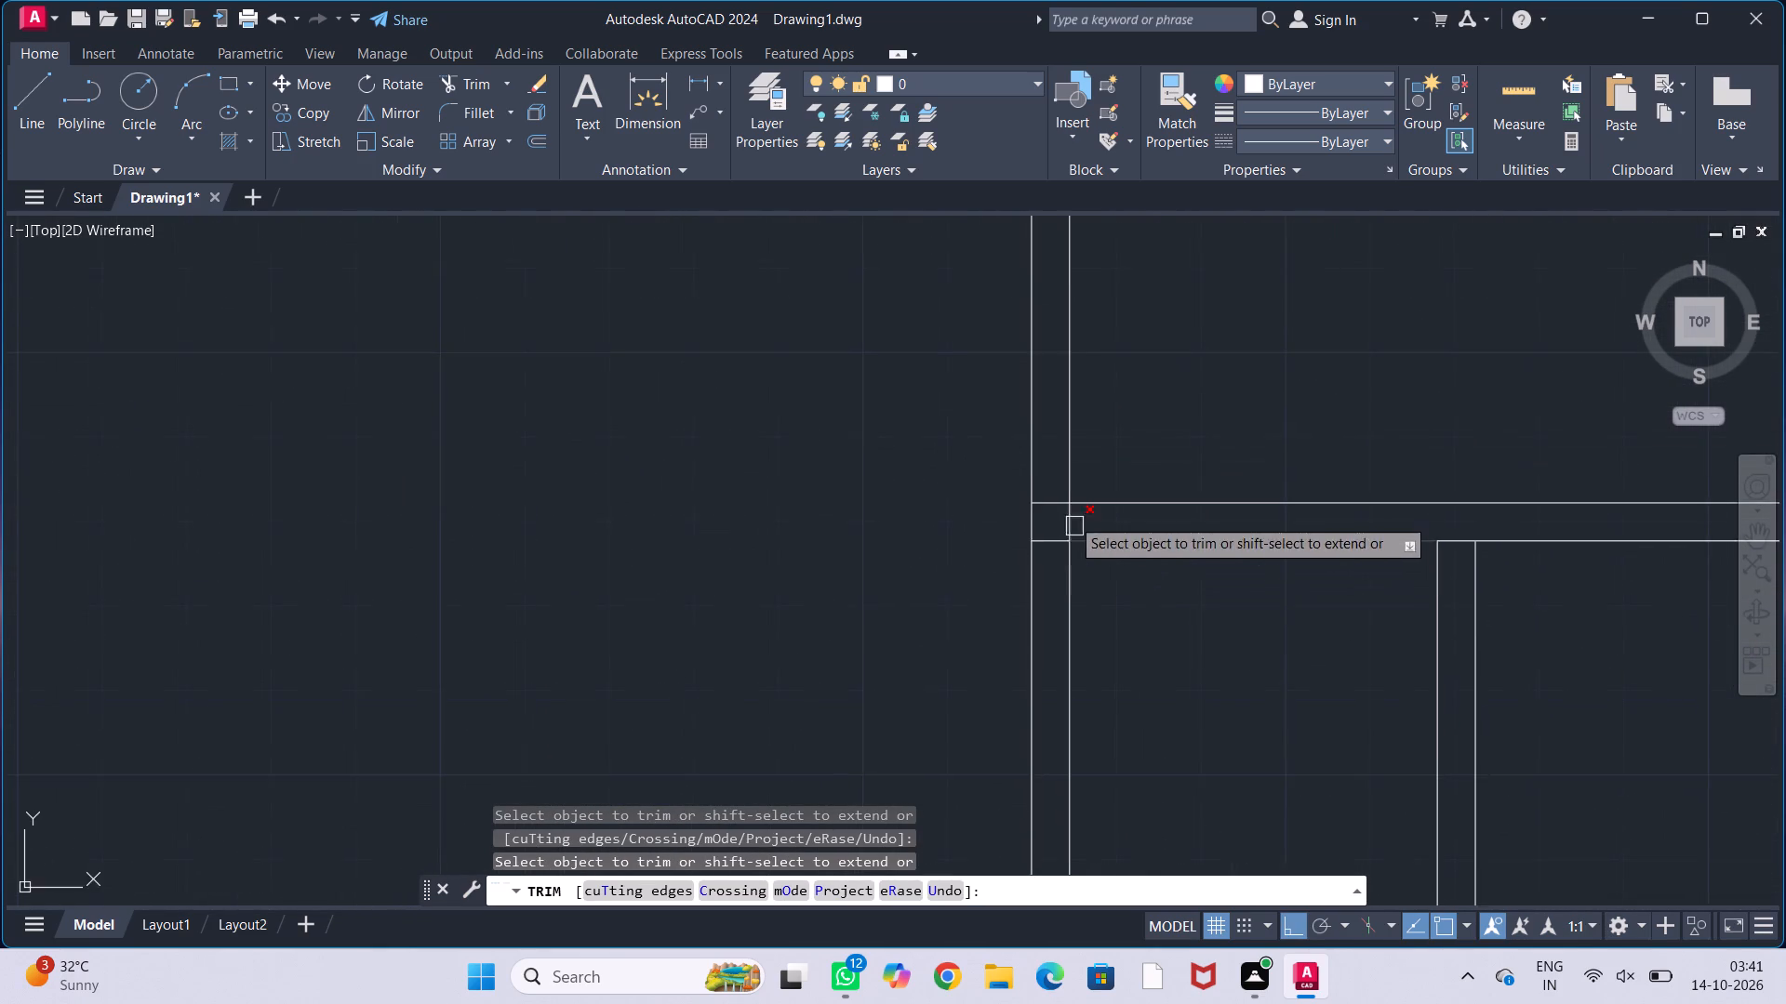
{"action": "scroll", "coordinate": [1063, 506], "scroll_direction": "up", "scroll_amount": 2}
{"action": "left_click_drag", "start_coordinate": [1033, 461], "coordinate": [1029, 672]}
{"action": "left_click_drag", "start_coordinate": [1024, 551], "coordinate": [1170, 554]}
Trim away the stray pair of cross lines in the central vertical partition, level with the small eastern room's south partition.
{"action": "scroll", "coordinate": [1167, 545], "scroll_direction": "down", "scroll_amount": 2}
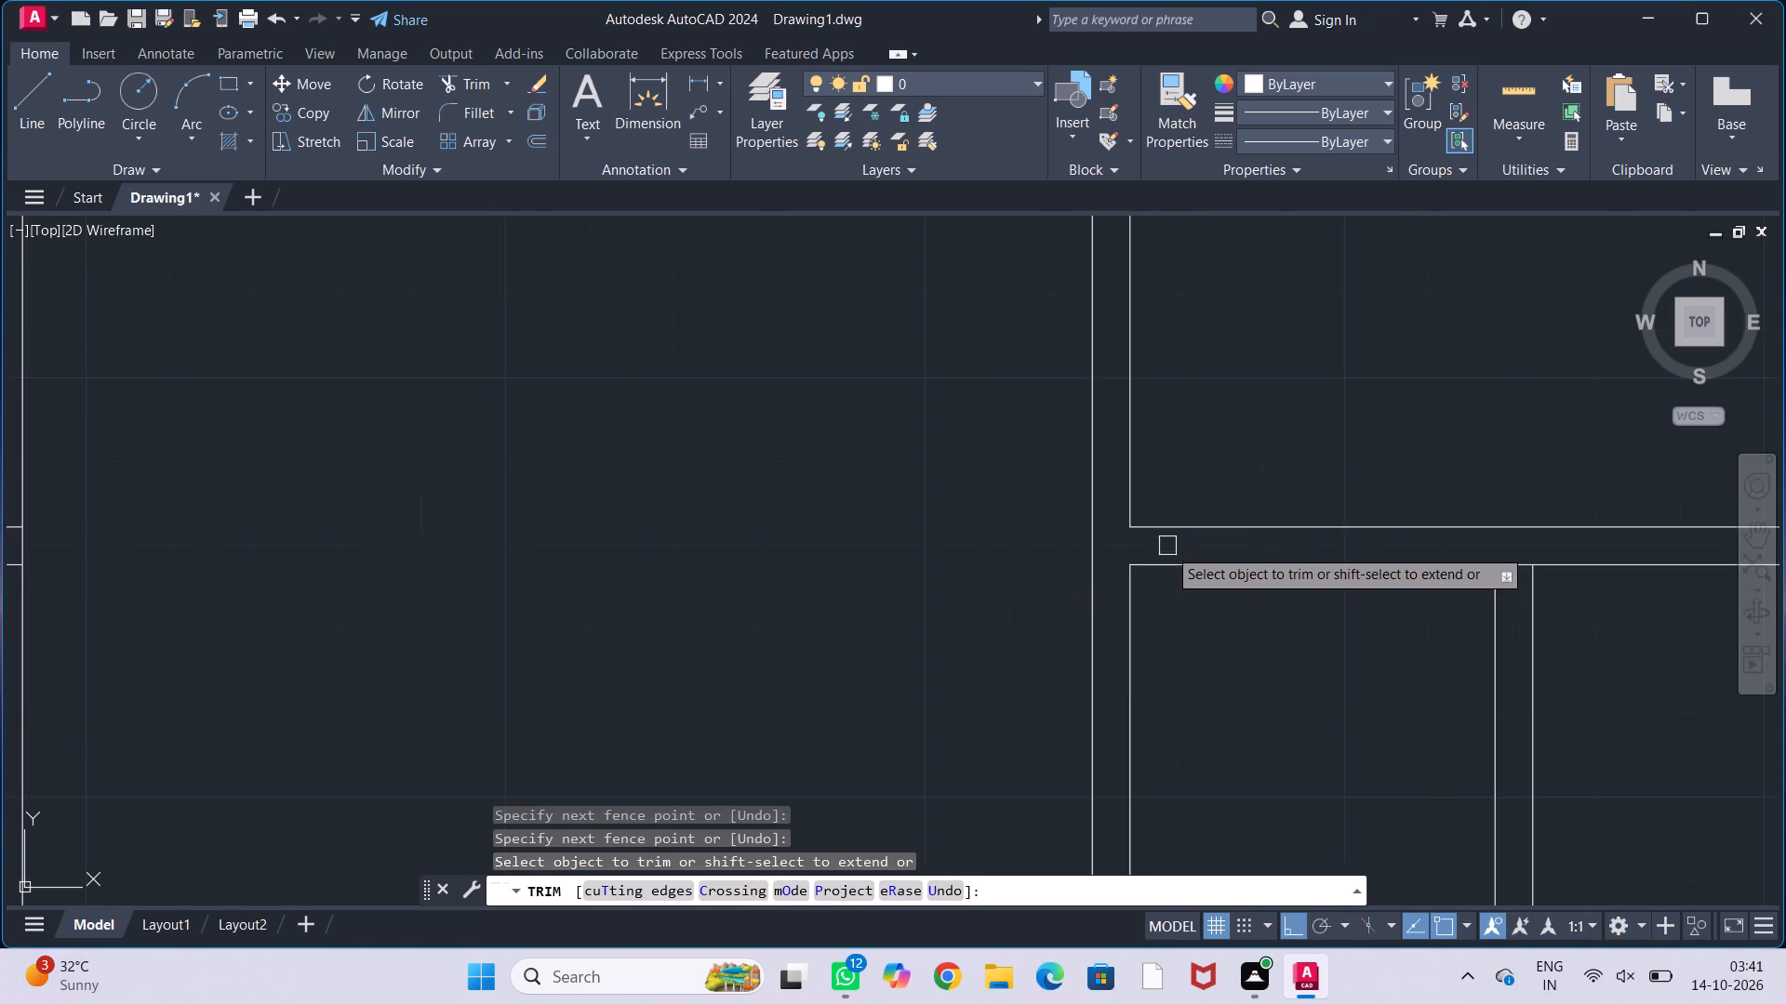
{"action": "scroll", "coordinate": [1167, 547], "scroll_direction": "down", "scroll_amount": 1}
{"action": "middle_click_drag", "start_coordinate": [1271, 658], "coordinate": [1156, 474]}
{"action": "middle_click_drag", "start_coordinate": [1079, 664], "coordinate": [1081, 509]}
{"action": "scroll", "coordinate": [1021, 511], "scroll_direction": "up", "scroll_amount": 2}
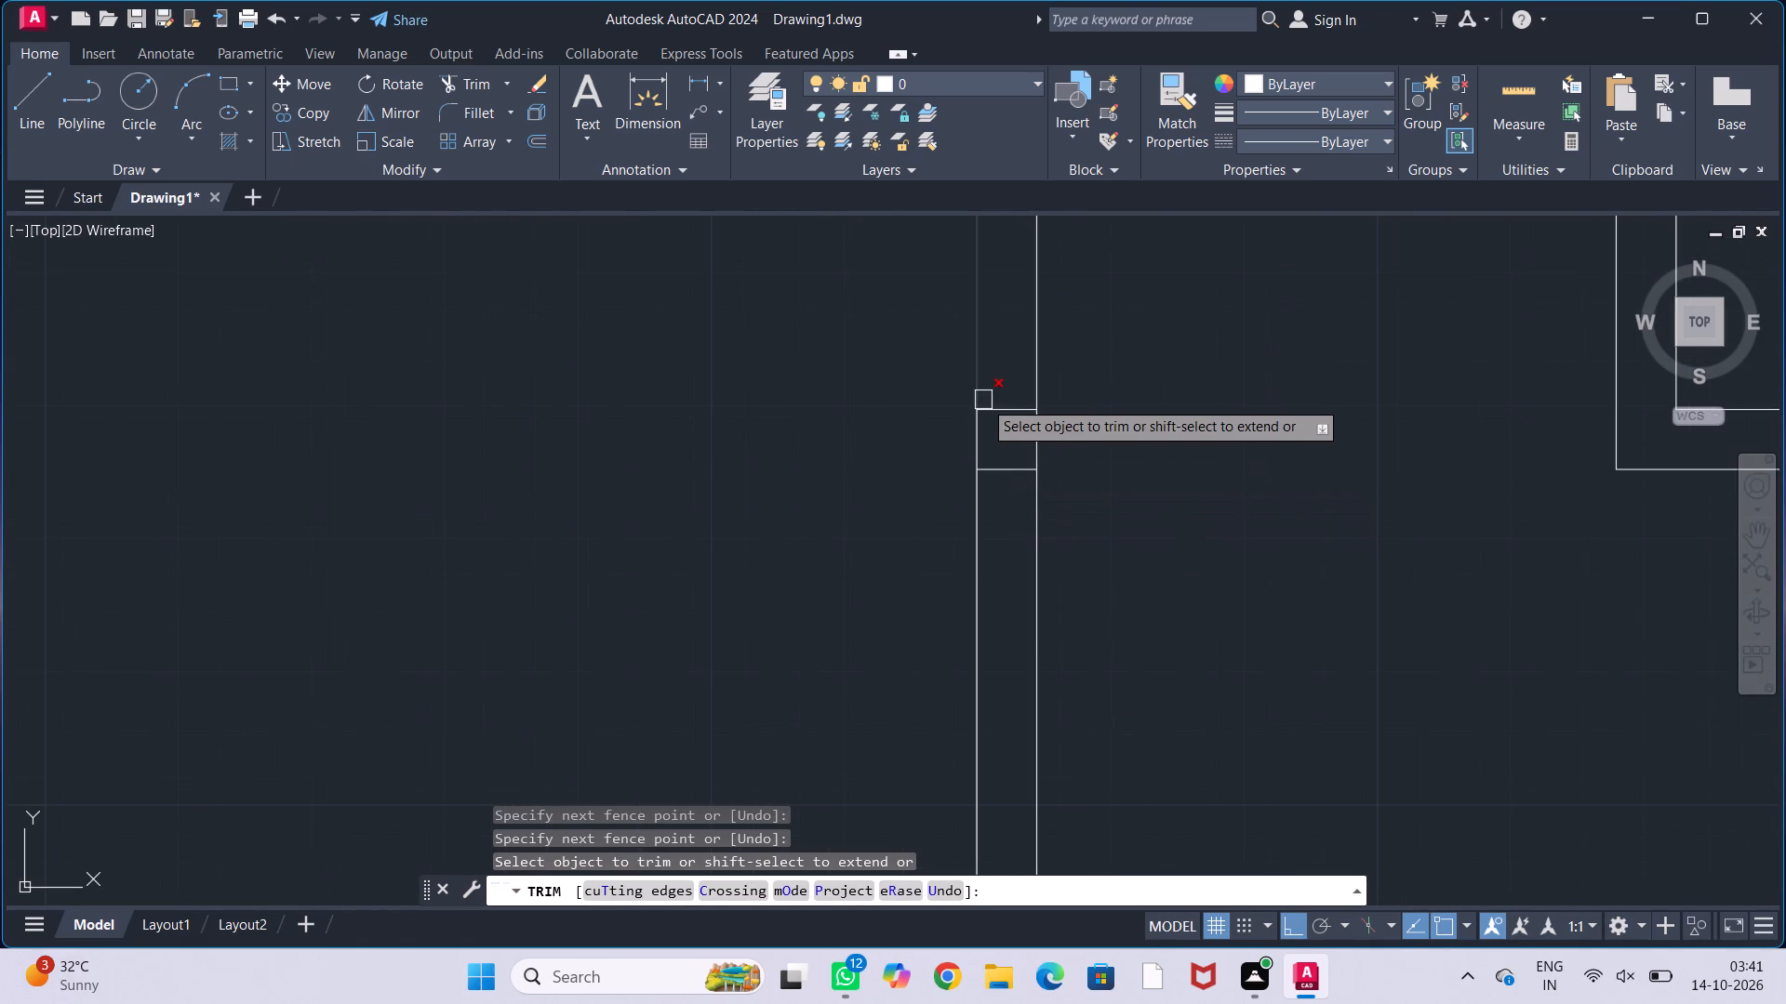
{"action": "left_click_drag", "start_coordinate": [1009, 380], "coordinate": [1009, 497]}
Trim the overlapping lines where the top of the southwest vertical partition meets the long southern horizontal partition.
{"action": "scroll", "coordinate": [1009, 491], "scroll_direction": "down", "scroll_amount": 2}
{"action": "scroll", "coordinate": [1268, 530], "scroll_direction": "down", "scroll_amount": 1}
{"action": "middle_click_drag", "start_coordinate": [1269, 673], "coordinate": [1220, 509]}
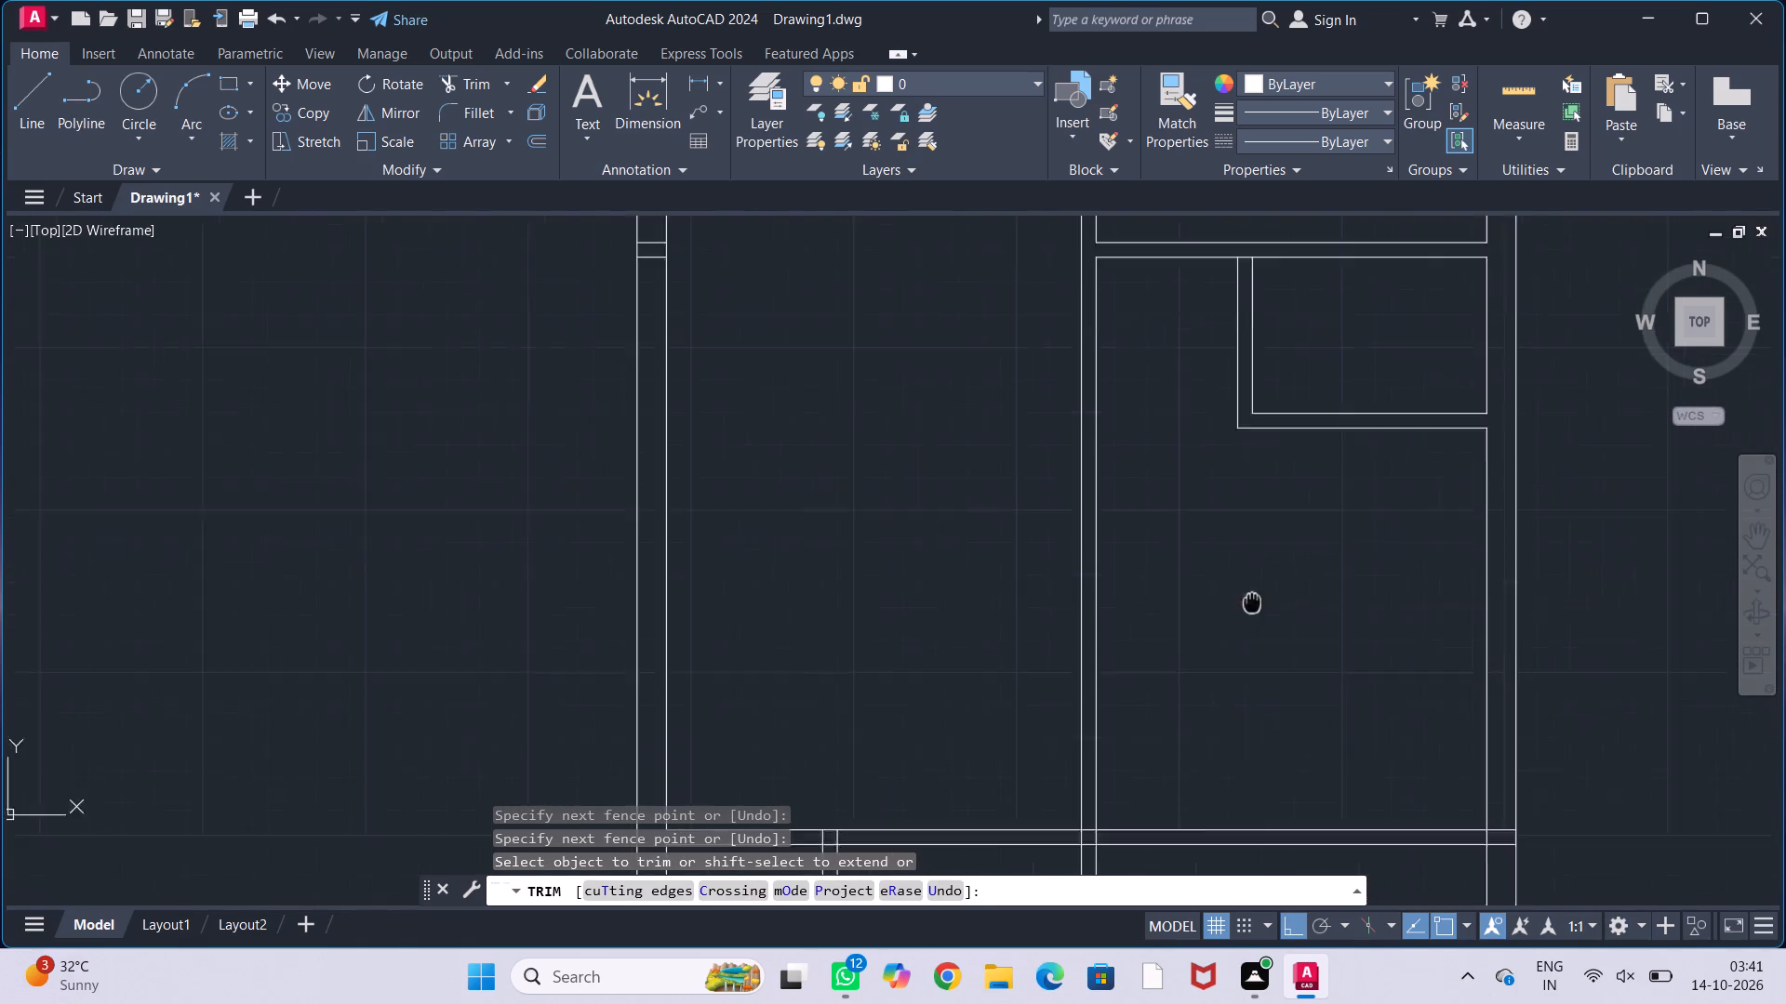
{"action": "middle_click_drag", "start_coordinate": [1220, 509], "coordinate": [1213, 443]}
{"action": "middle_click_drag", "start_coordinate": [1218, 573], "coordinate": [1254, 439]}
{"action": "middle_click_drag", "start_coordinate": [1148, 601], "coordinate": [1284, 582]}
{"action": "middle_click_drag", "start_coordinate": [975, 588], "coordinate": [1154, 631]}
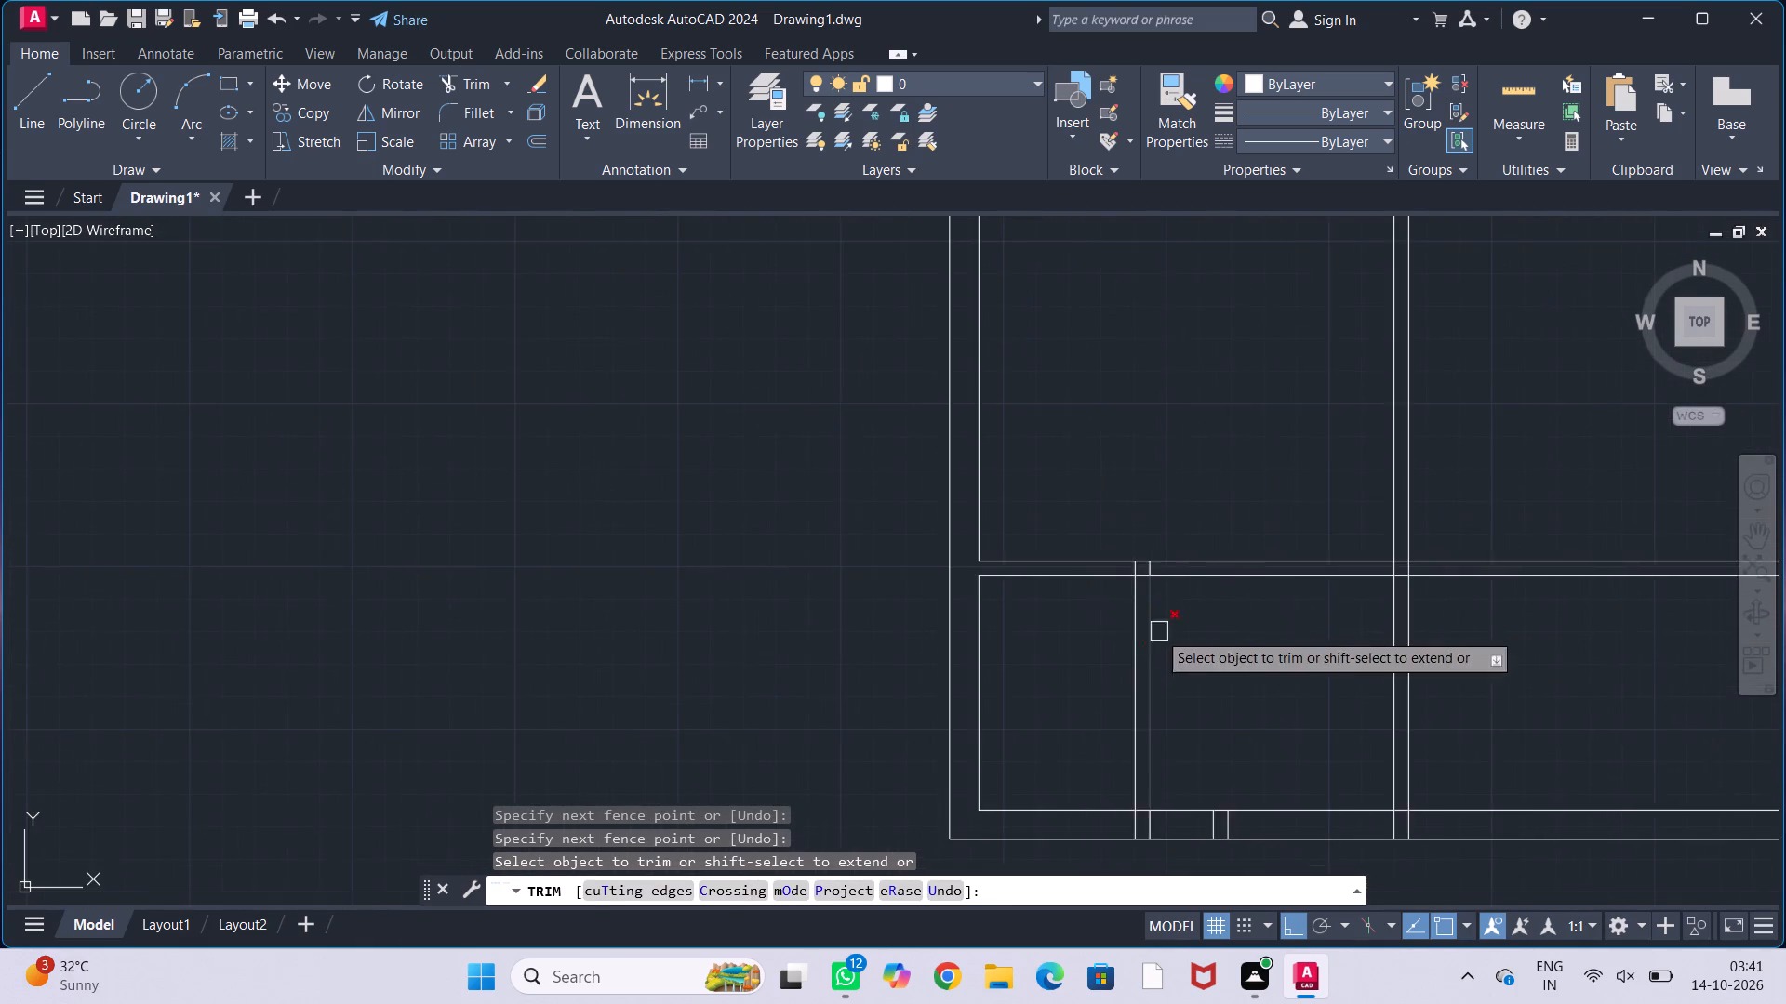
{"action": "scroll", "coordinate": [1116, 567], "scroll_direction": "up", "scroll_amount": 3}
{"action": "left_click_drag", "start_coordinate": [1083, 576], "coordinate": [1243, 576]}
{"action": "left_click_drag", "start_coordinate": [1163, 570], "coordinate": [1165, 575]}
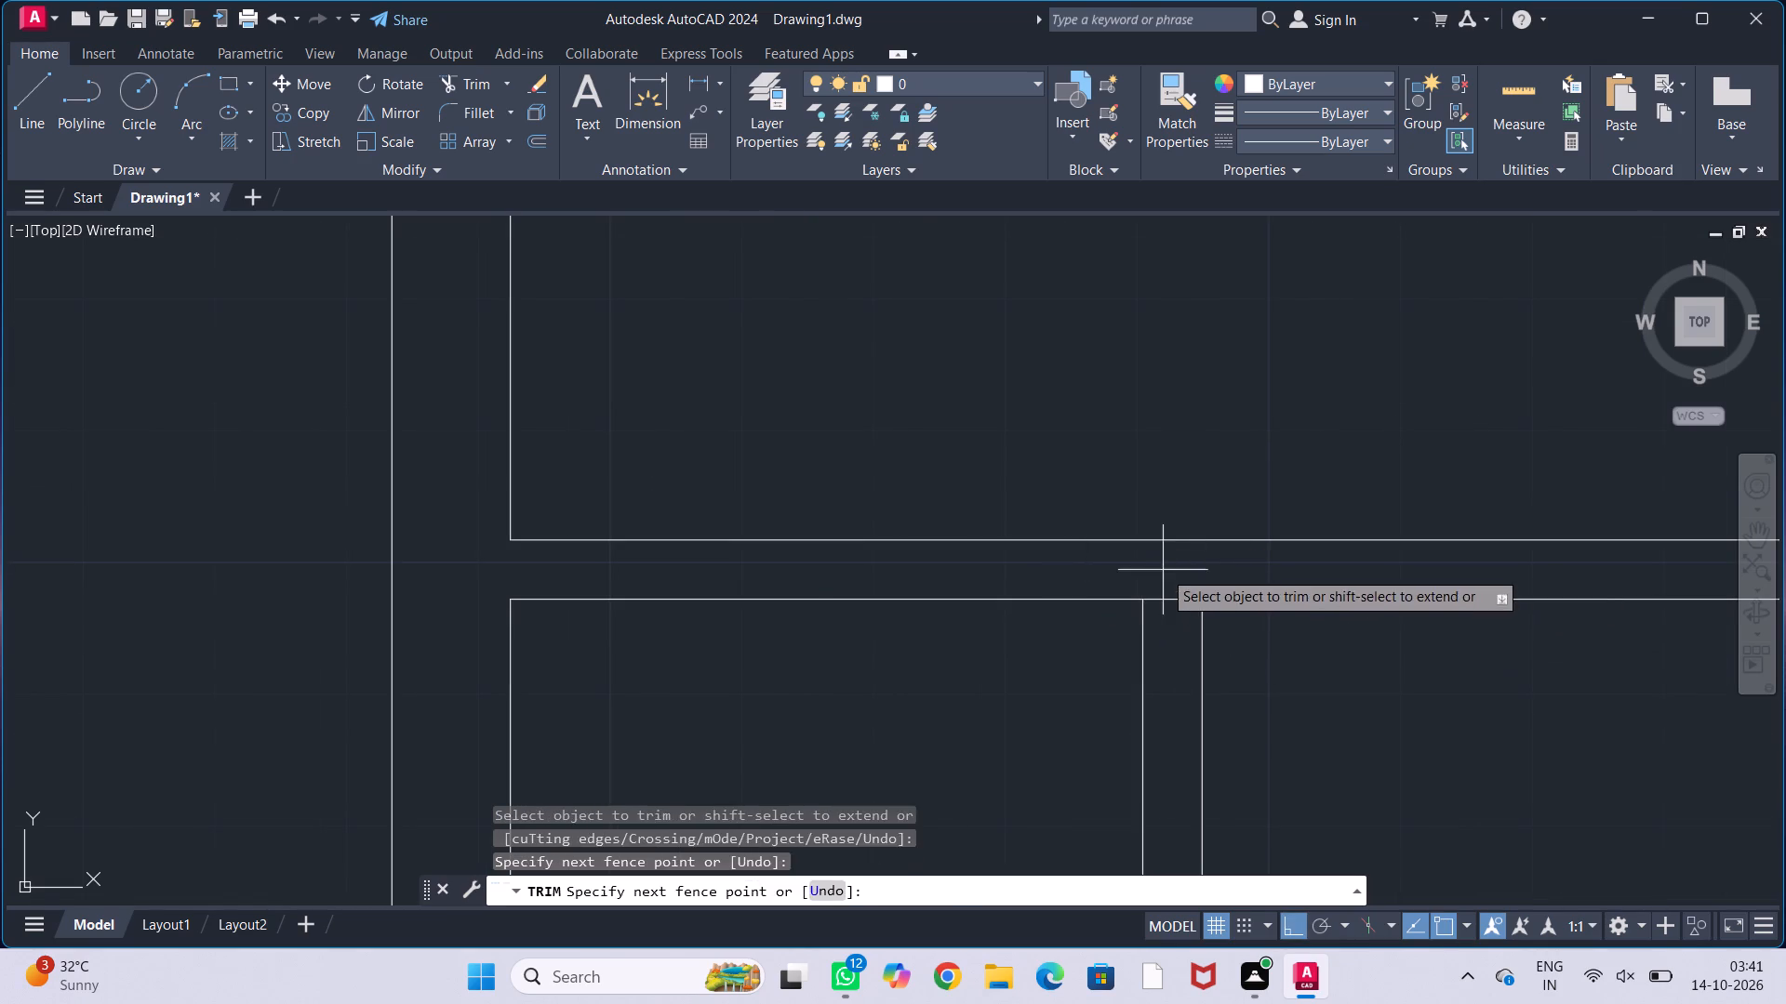
{"action": "left_click_drag", "start_coordinate": [1165, 575], "coordinate": [1186, 665]}
Trim the crossing lines where the central vertical partition intersects the long southern horizontal partition.
{"action": "scroll", "coordinate": [1188, 607], "scroll_direction": "down", "scroll_amount": 2}
{"action": "scroll", "coordinate": [1279, 628], "scroll_direction": "down", "scroll_amount": 1}
{"action": "middle_click_drag", "start_coordinate": [1331, 723], "coordinate": [1023, 616]}
{"action": "scroll", "coordinate": [1200, 484], "scroll_direction": "up", "scroll_amount": 2}
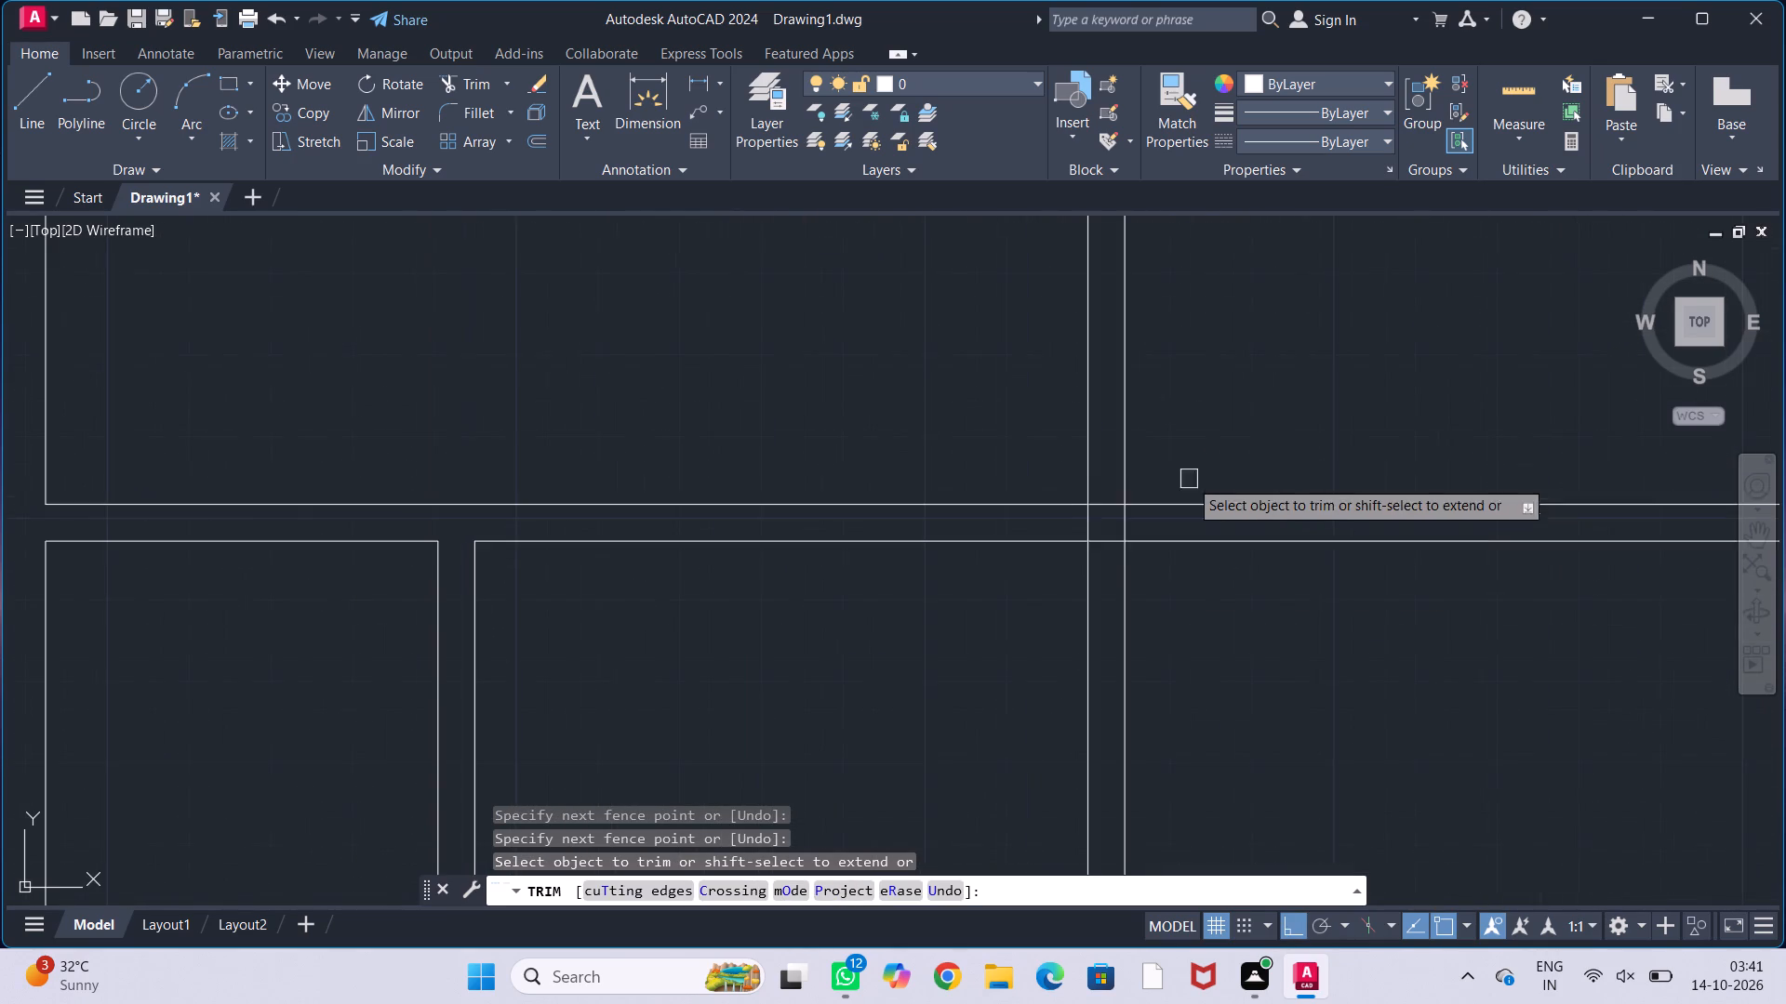
{"action": "scroll", "coordinate": [1080, 516], "scroll_direction": "up", "scroll_amount": 2}
{"action": "left_click_drag", "start_coordinate": [1040, 532], "coordinate": [1239, 555]}
{"action": "left_click_drag", "start_coordinate": [1139, 445], "coordinate": [1147, 576]}
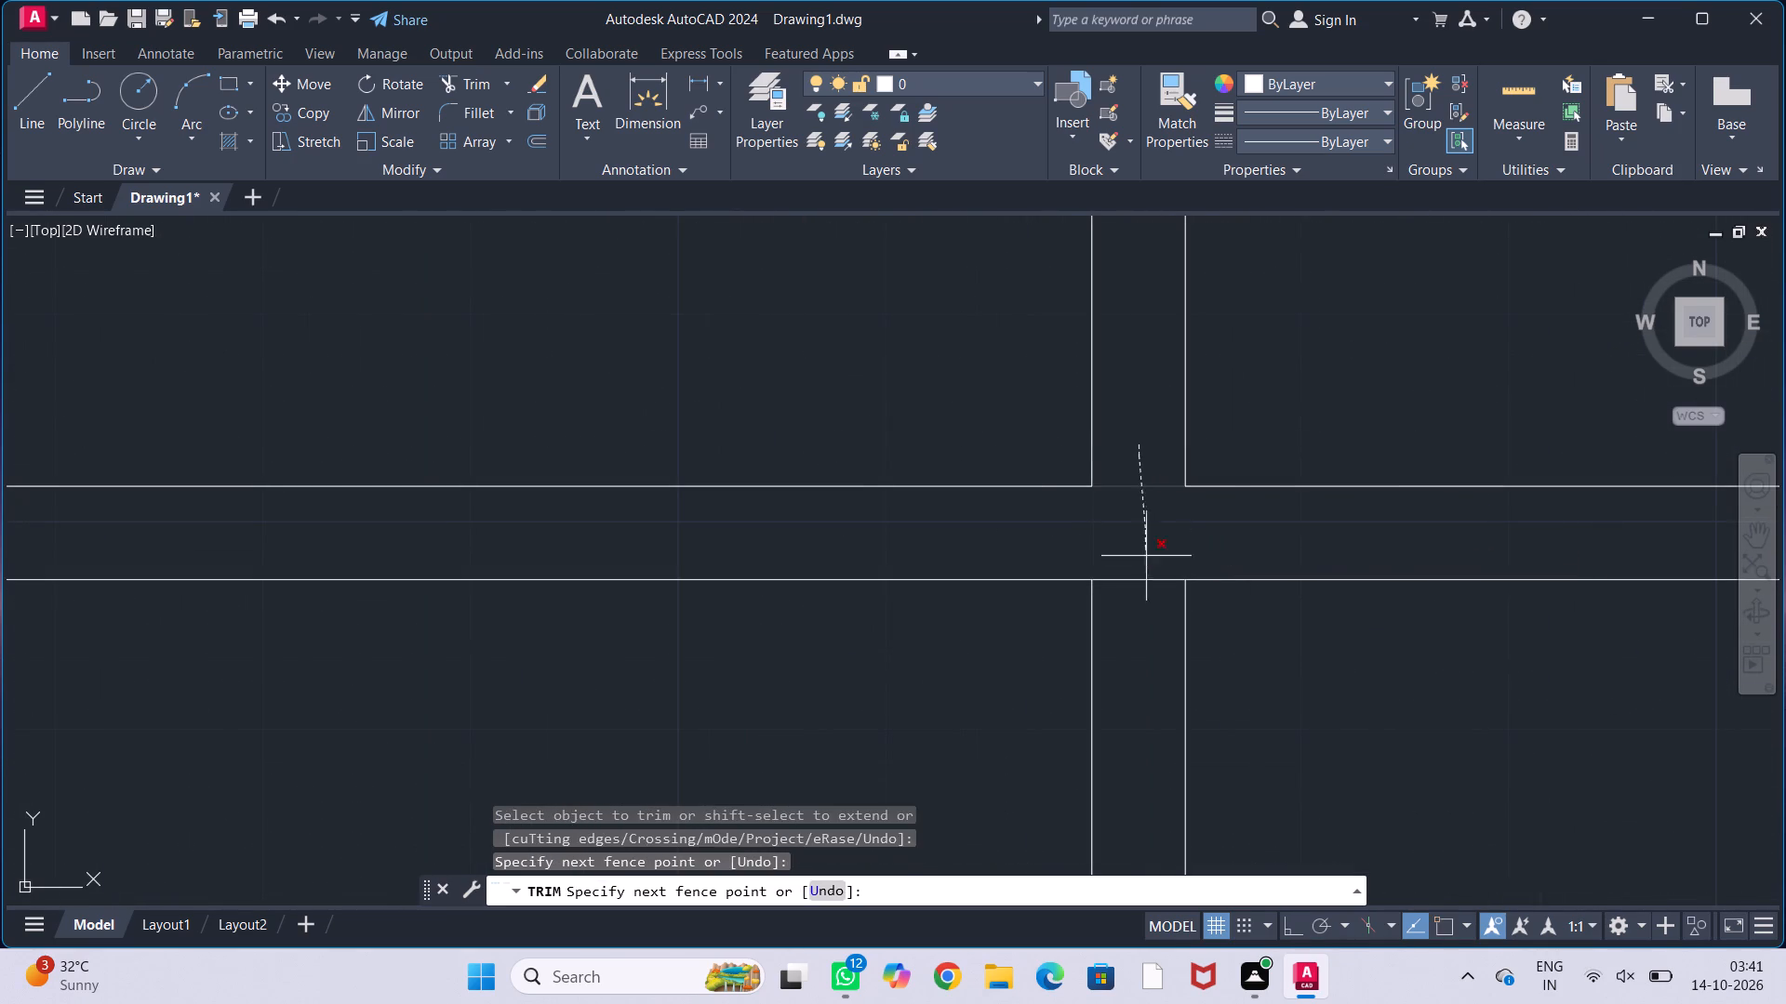
{"action": "left_click_drag", "start_coordinate": [1147, 576], "coordinate": [1157, 631]}
Trim the overlapping lines where the southern horizontal partition meets the east outer wall.
{"action": "scroll", "coordinate": [1144, 571], "scroll_direction": "down", "scroll_amount": 2}
{"action": "middle_click_drag", "start_coordinate": [1407, 661], "coordinate": [842, 612]}
{"action": "scroll", "coordinate": [976, 585], "scroll_direction": "down", "scroll_amount": 2}
{"action": "middle_click_drag", "start_coordinate": [1076, 617], "coordinate": [875, 590]}
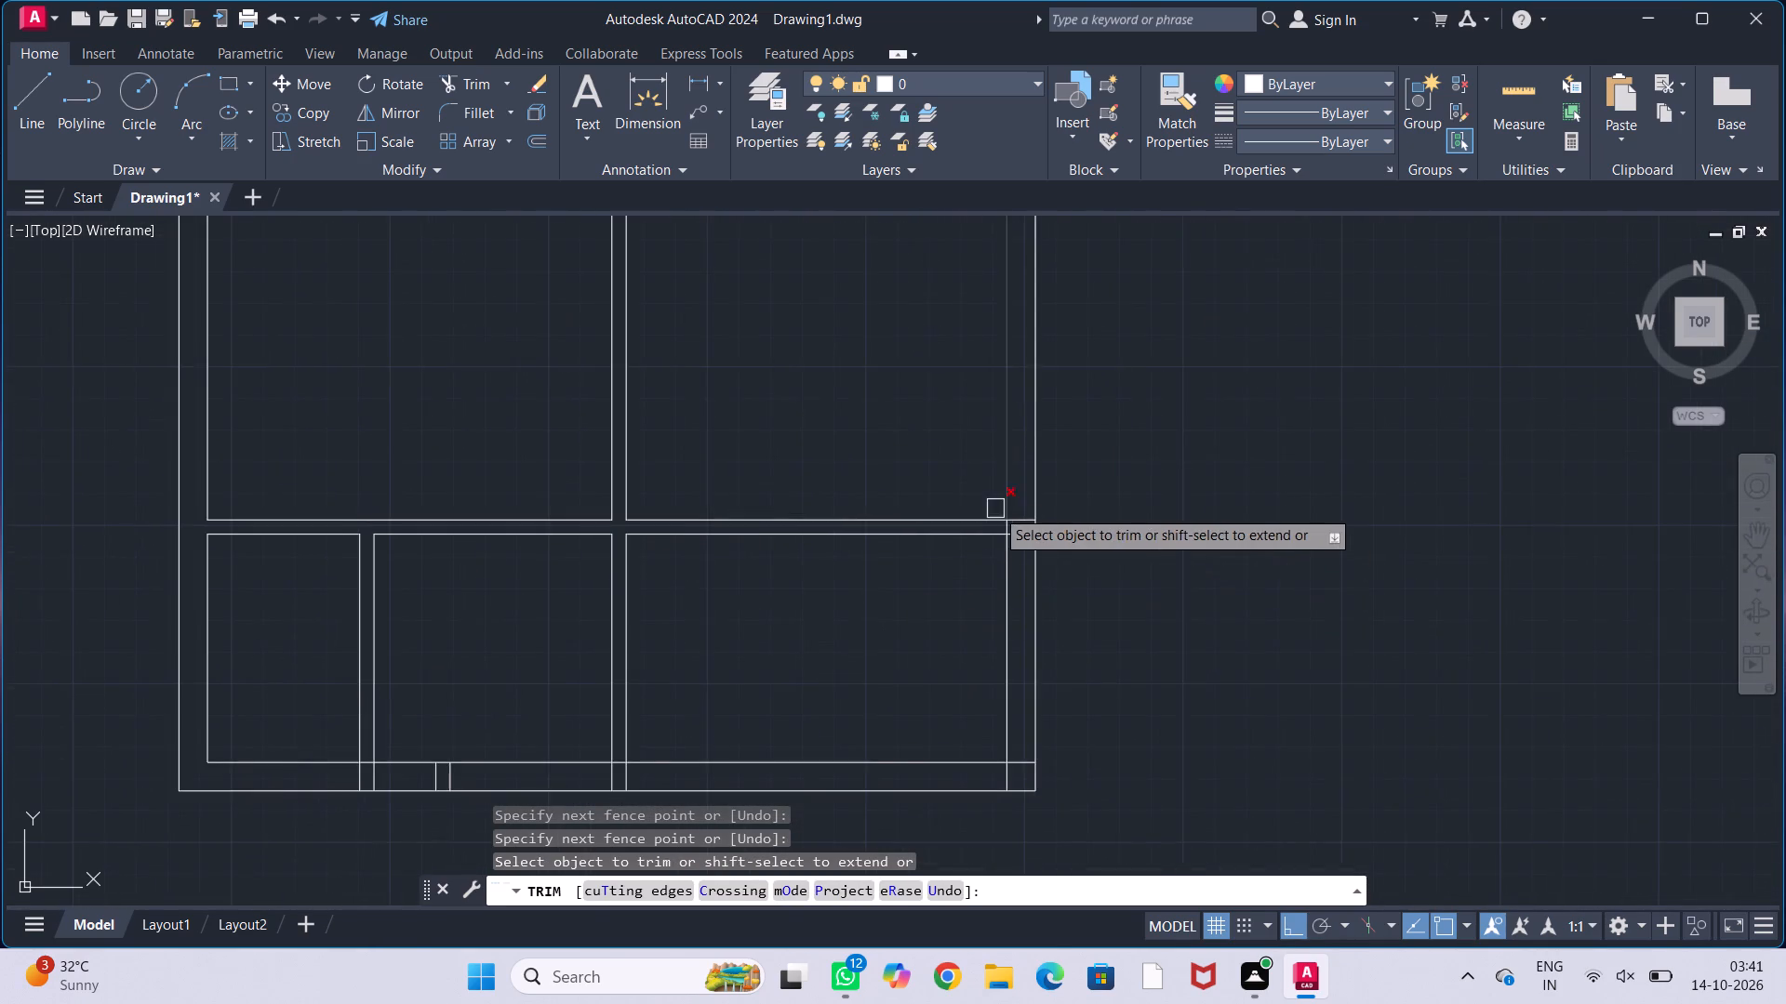
{"action": "scroll", "coordinate": [995, 509], "scroll_direction": "up", "scroll_amount": 4}
{"action": "left_click_drag", "start_coordinate": [1069, 443], "coordinate": [1069, 645]}
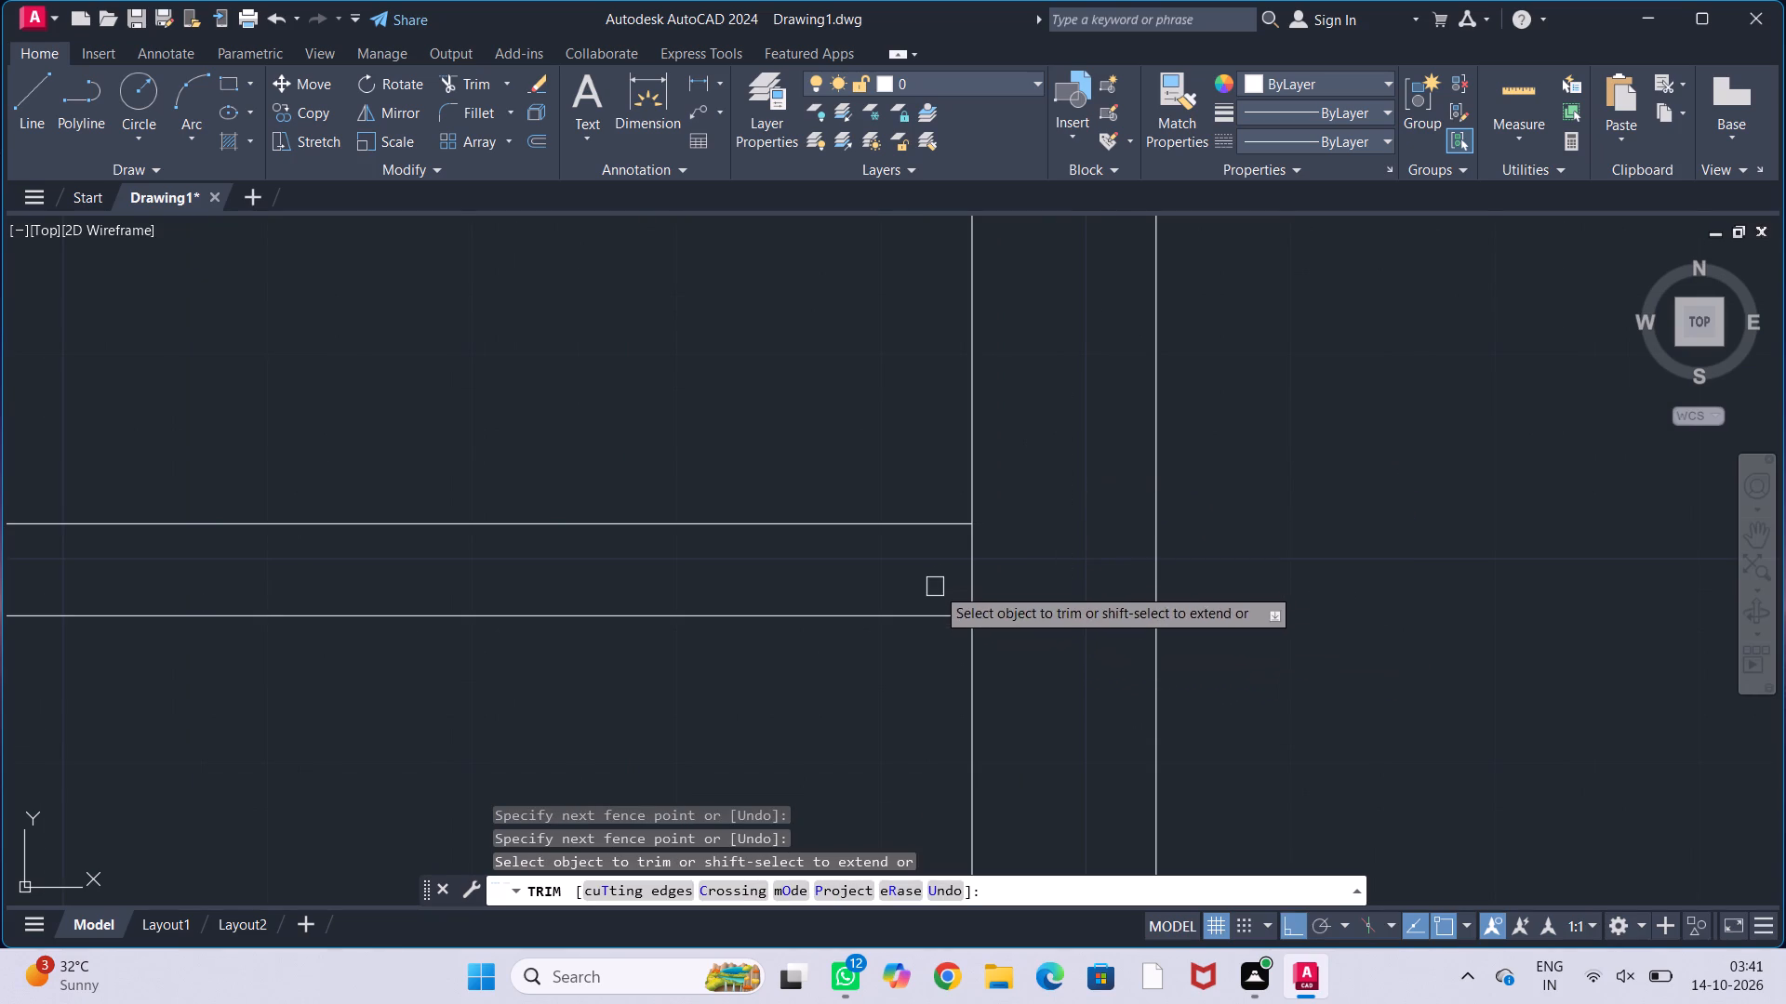
{"action": "left_click_drag", "start_coordinate": [932, 572], "coordinate": [1033, 569]}
Trim the overlapping inner wall lines at the southeast corner of the outer walls.
{"action": "scroll", "coordinate": [1031, 564], "scroll_direction": "down", "scroll_amount": 4}
{"action": "middle_click_drag", "start_coordinate": [886, 648], "coordinate": [1046, 582]}
{"action": "middle_click_drag", "start_coordinate": [1208, 621], "coordinate": [1208, 617]}
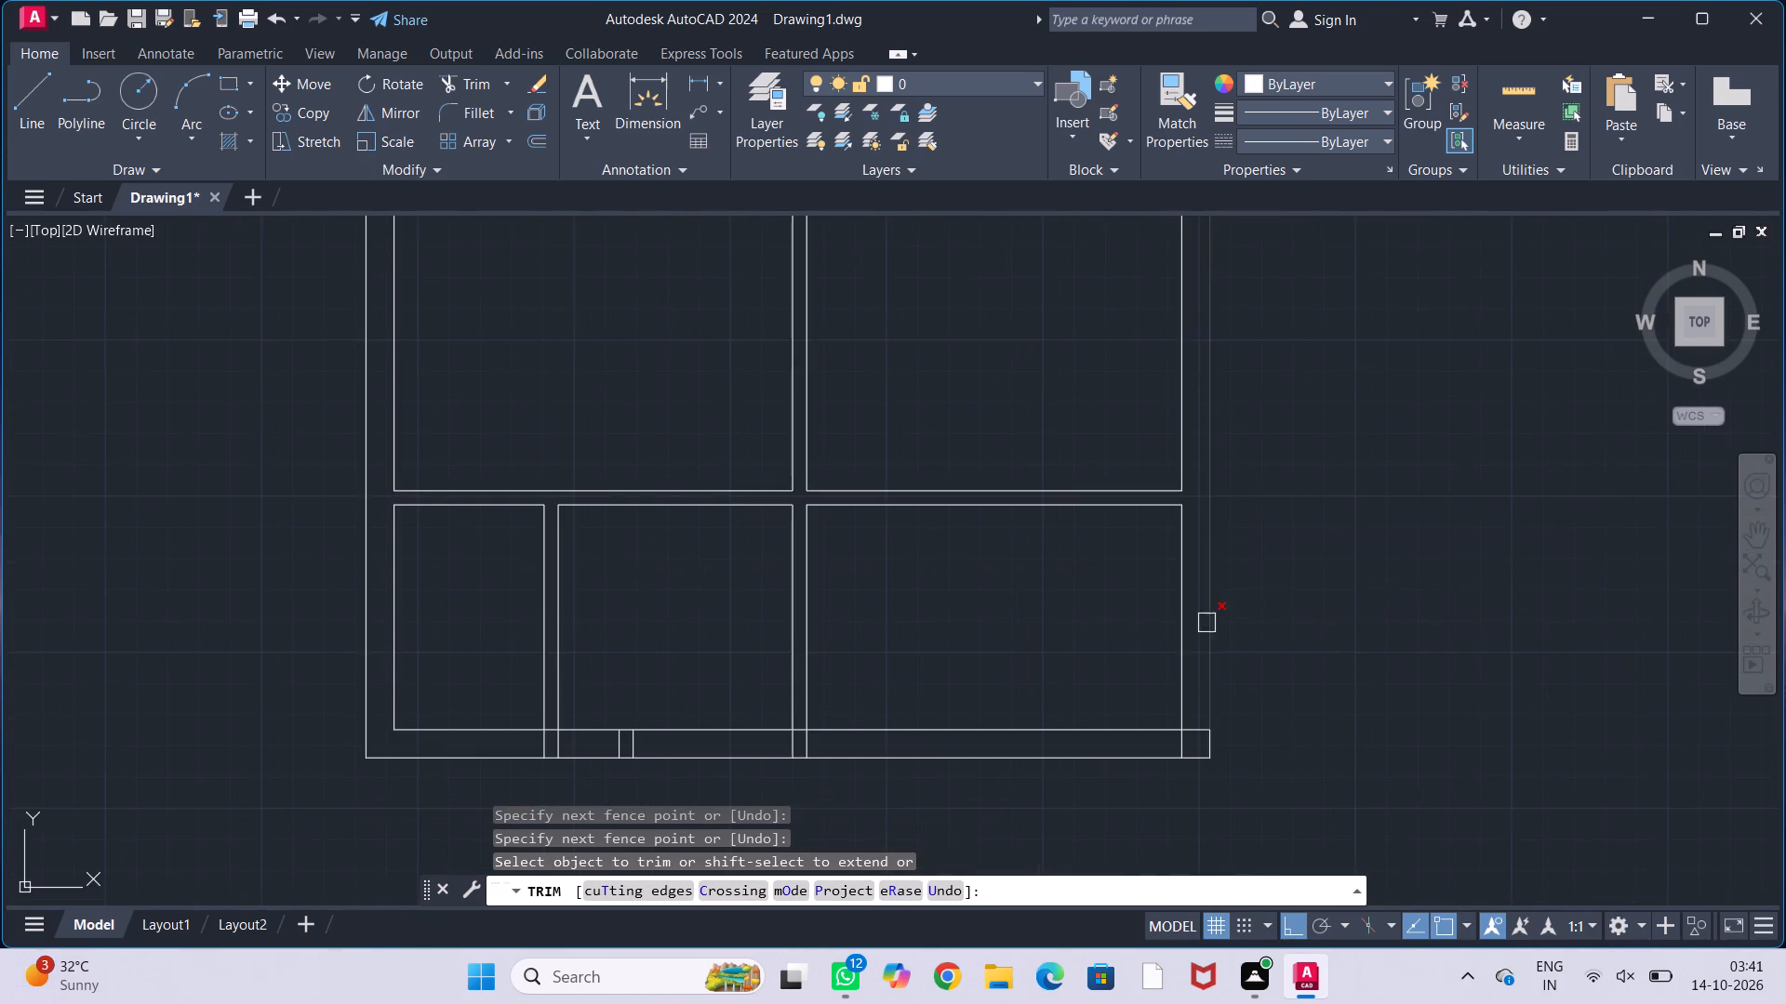
{"action": "middle_click_drag", "start_coordinate": [1208, 617], "coordinate": [1188, 515]}
{"action": "scroll", "coordinate": [1141, 625], "scroll_direction": "up", "scroll_amount": 3}
{"action": "left_click_drag", "start_coordinate": [1098, 656], "coordinate": [1239, 665]}
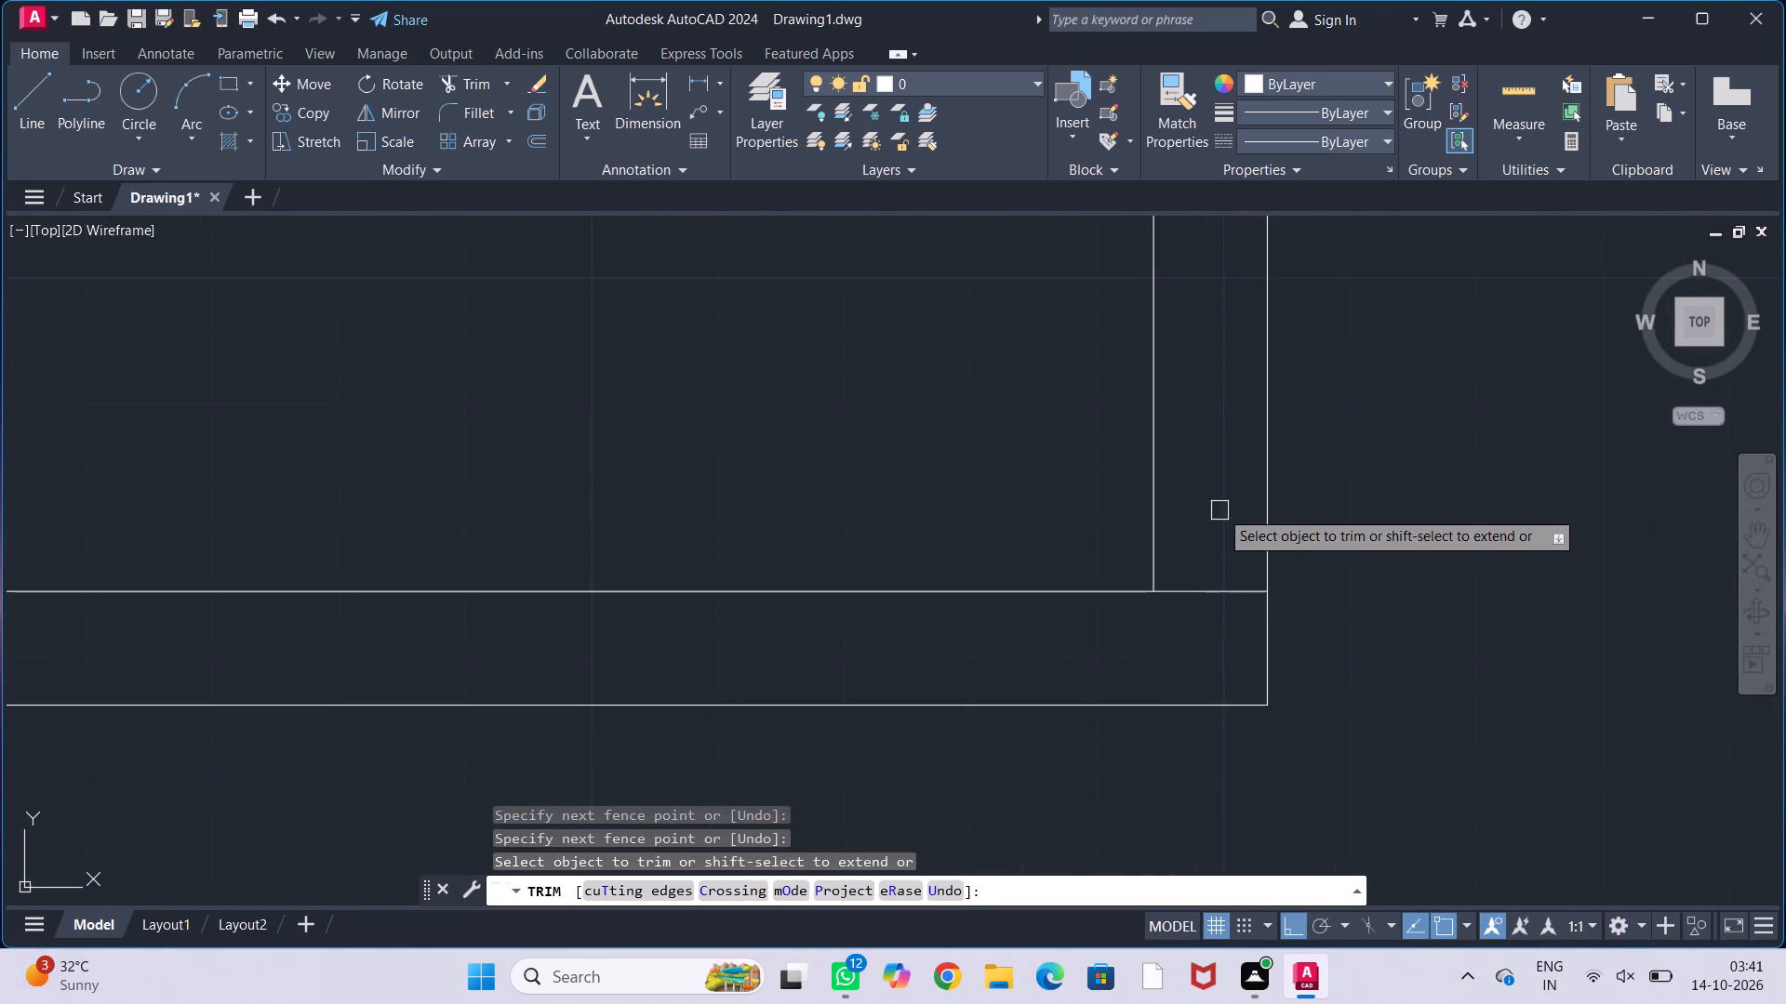
{"action": "left_click_drag", "start_coordinate": [1220, 509], "coordinate": [1225, 639]}
Trim the overlapping lines where the central vertical partition meets the south outer wall.
{"action": "scroll", "coordinate": [1220, 592], "scroll_direction": "down", "scroll_amount": 2}
{"action": "middle_click_drag", "start_coordinate": [1118, 617], "coordinate": [1499, 615]}
{"action": "scroll", "coordinate": [935, 610], "scroll_direction": "up", "scroll_amount": 2}
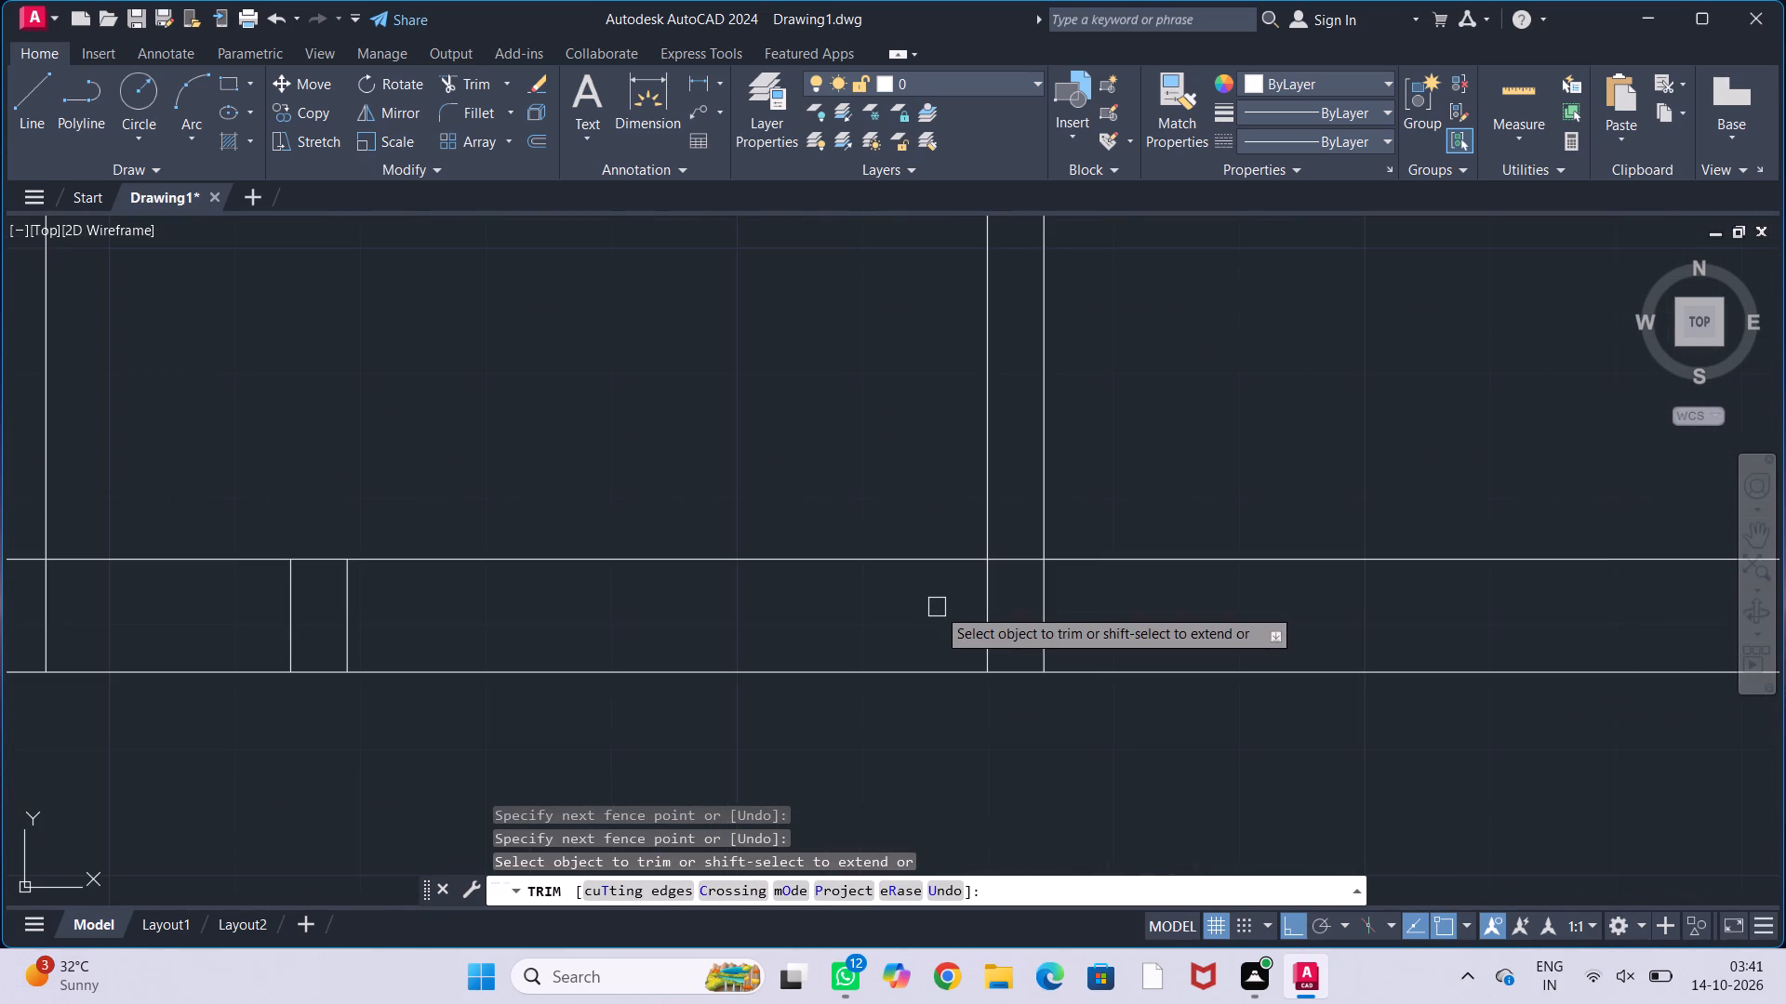
{"action": "left_click_drag", "start_coordinate": [936, 607], "coordinate": [1222, 626]}
{"action": "left_click", "coordinate": [1008, 562]}
Trim away the stray pair of short cross lines in the south wall, just east of the southwest partition.
{"action": "scroll", "coordinate": [1008, 562], "scroll_direction": "down", "scroll_amount": 2}
{"action": "middle_click_drag", "start_coordinate": [870, 561], "coordinate": [1197, 545]}
{"action": "scroll", "coordinate": [1229, 569], "scroll_direction": "up", "scroll_amount": 2}
{"action": "left_click_drag", "start_coordinate": [727, 572], "coordinate": [923, 596]}
Trim the overlapping lines where the southwest vertical partition meets the south outer wall.
{"action": "scroll", "coordinate": [923, 579], "scroll_direction": "down", "scroll_amount": 2}
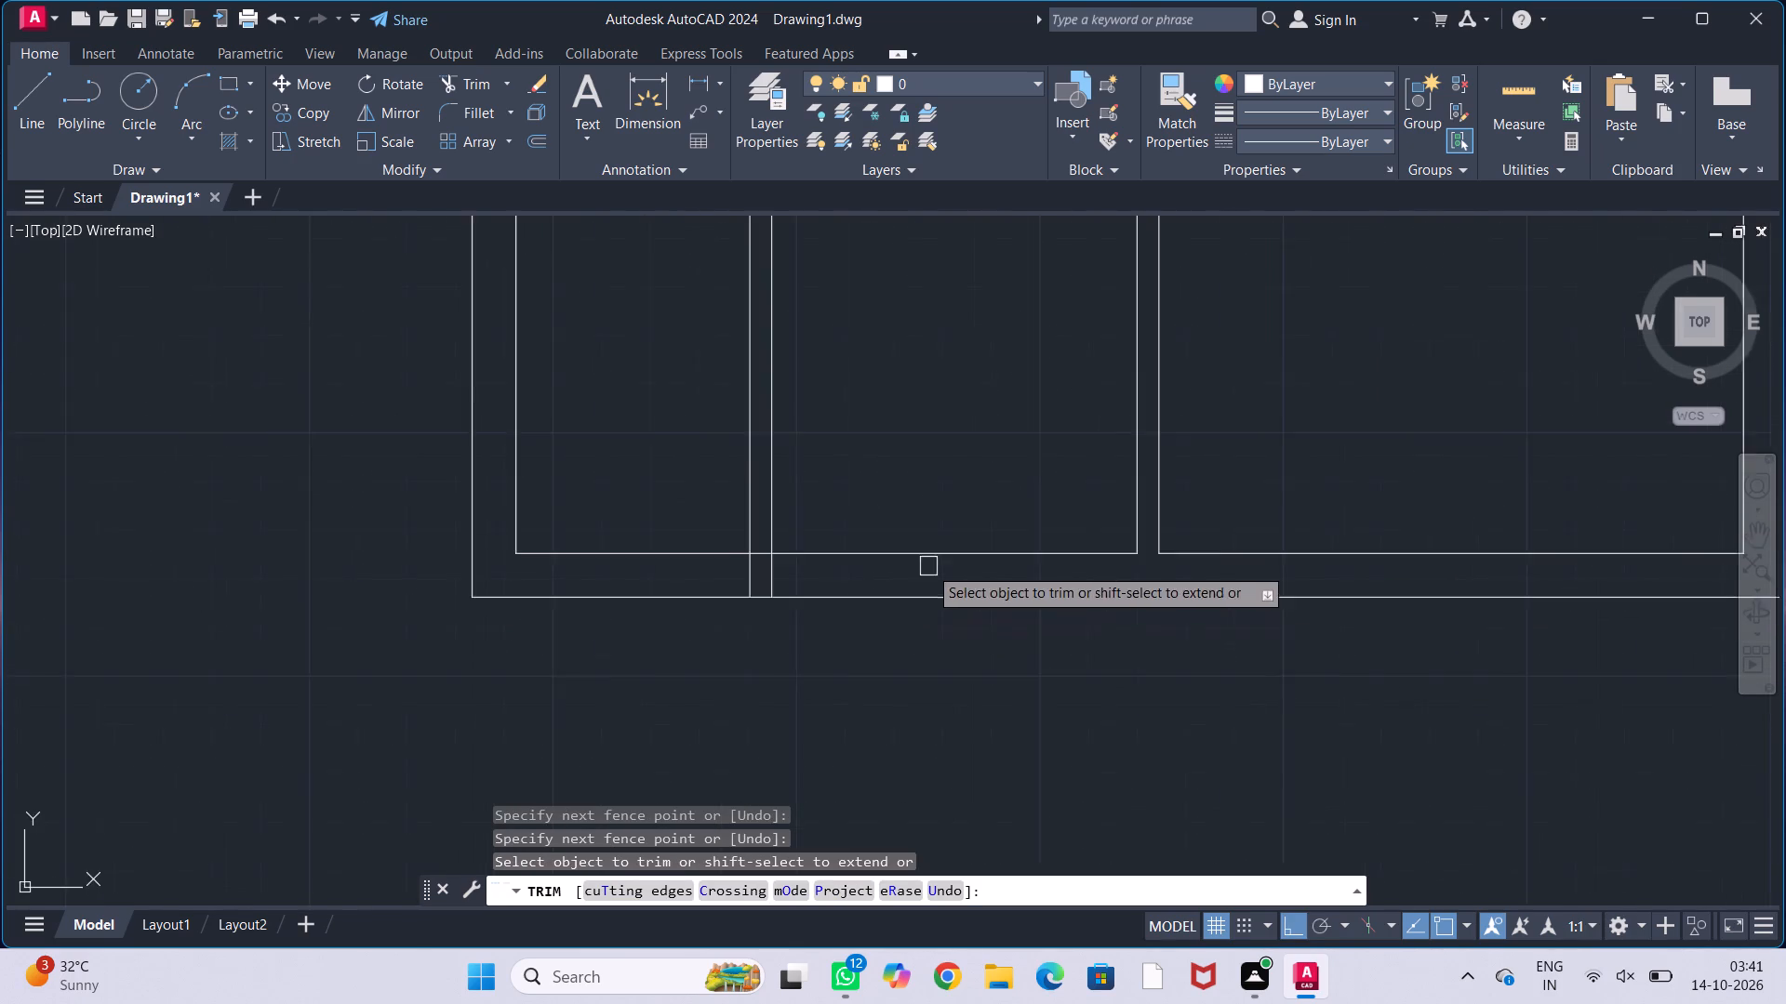
{"action": "middle_click_drag", "start_coordinate": [931, 566], "coordinate": [1294, 622]}
{"action": "scroll", "coordinate": [1083, 640], "scroll_direction": "up", "scroll_amount": 2}
{"action": "left_click_drag", "start_coordinate": [1063, 619], "coordinate": [1330, 629]}
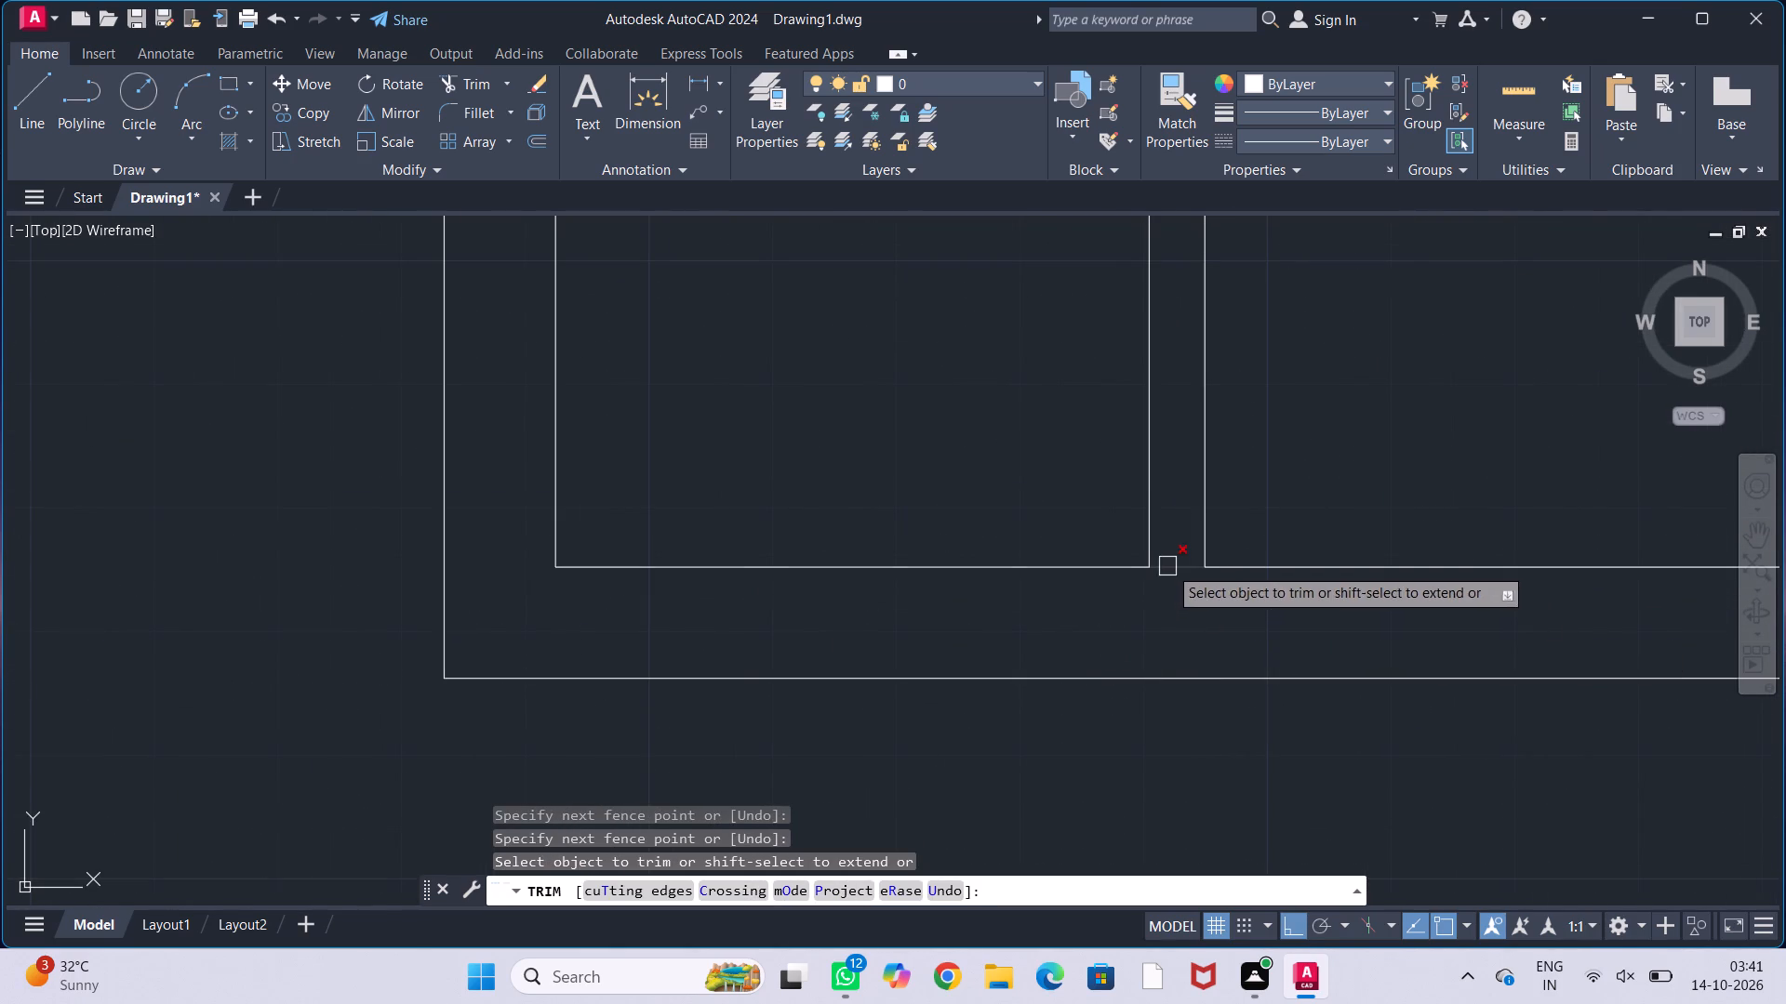
{"action": "left_click", "coordinate": [1175, 568]}
Trim away the stray pair of short cross lines in the west wall below the northwest room, and end trimming.
{"action": "scroll", "coordinate": [1142, 620], "scroll_direction": "down", "scroll_amount": 3}
{"action": "middle_click_drag", "start_coordinate": [1217, 509], "coordinate": [1140, 570]}
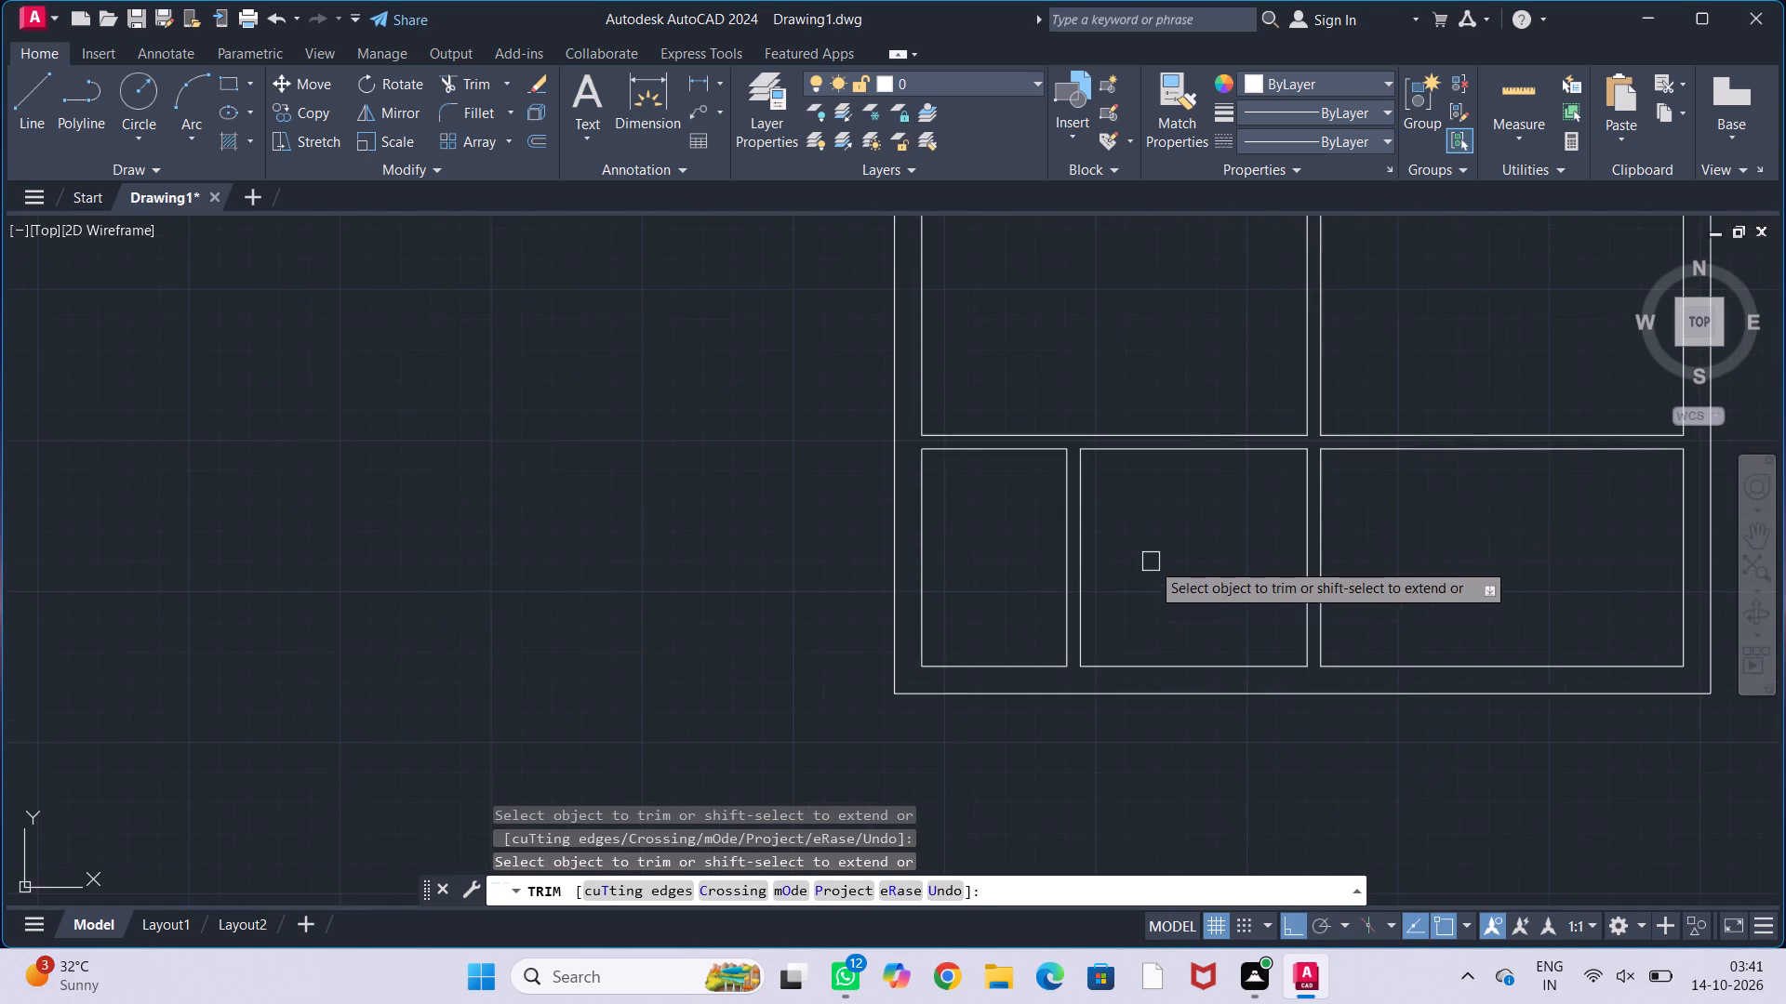
{"action": "scroll", "coordinate": [1151, 561], "scroll_direction": "down", "scroll_amount": 2}
{"action": "middle_click_drag", "start_coordinate": [1151, 559], "coordinate": [1033, 684]}
{"action": "middle_click_drag", "start_coordinate": [982, 548], "coordinate": [975, 642]}
{"action": "scroll", "coordinate": [930, 511], "scroll_direction": "up", "scroll_amount": 2}
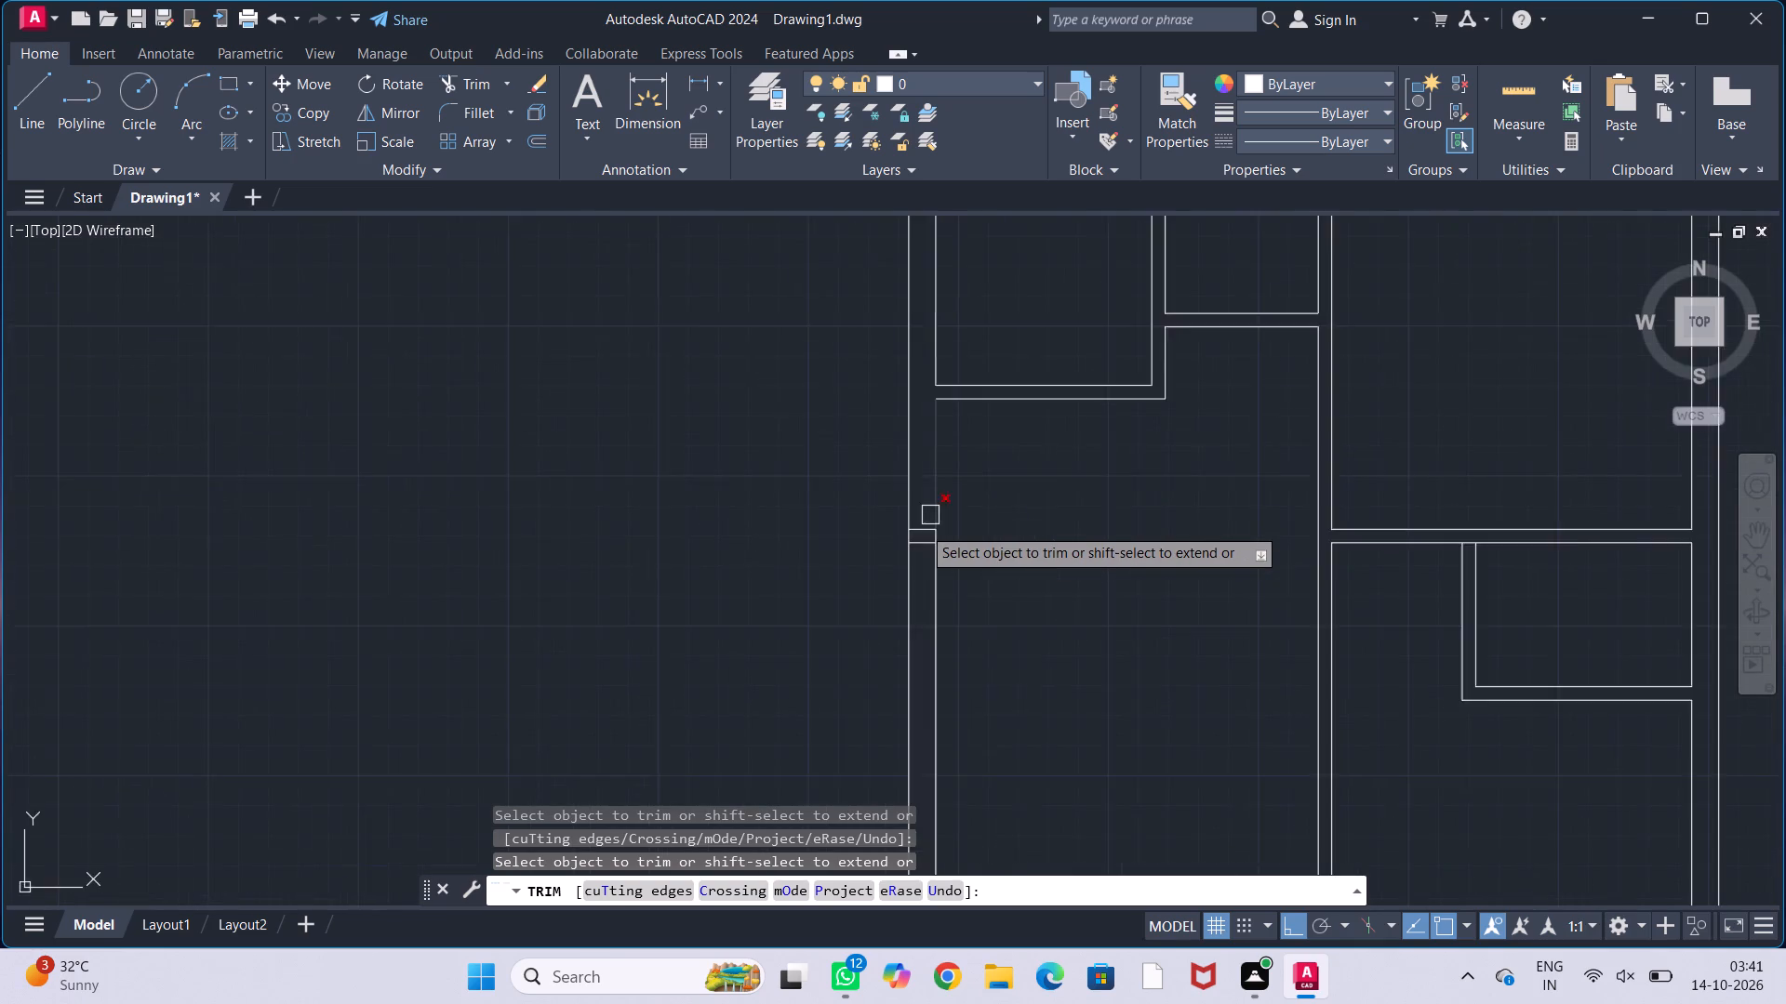
{"action": "scroll", "coordinate": [919, 529], "scroll_direction": "up", "scroll_amount": 2}
{"action": "left_click_drag", "start_coordinate": [922, 492], "coordinate": [926, 619]}
{"action": "key", "text": "Escape"}
{"action": "key", "text": "Escape"}
{"action": "key", "text": "Escape"}
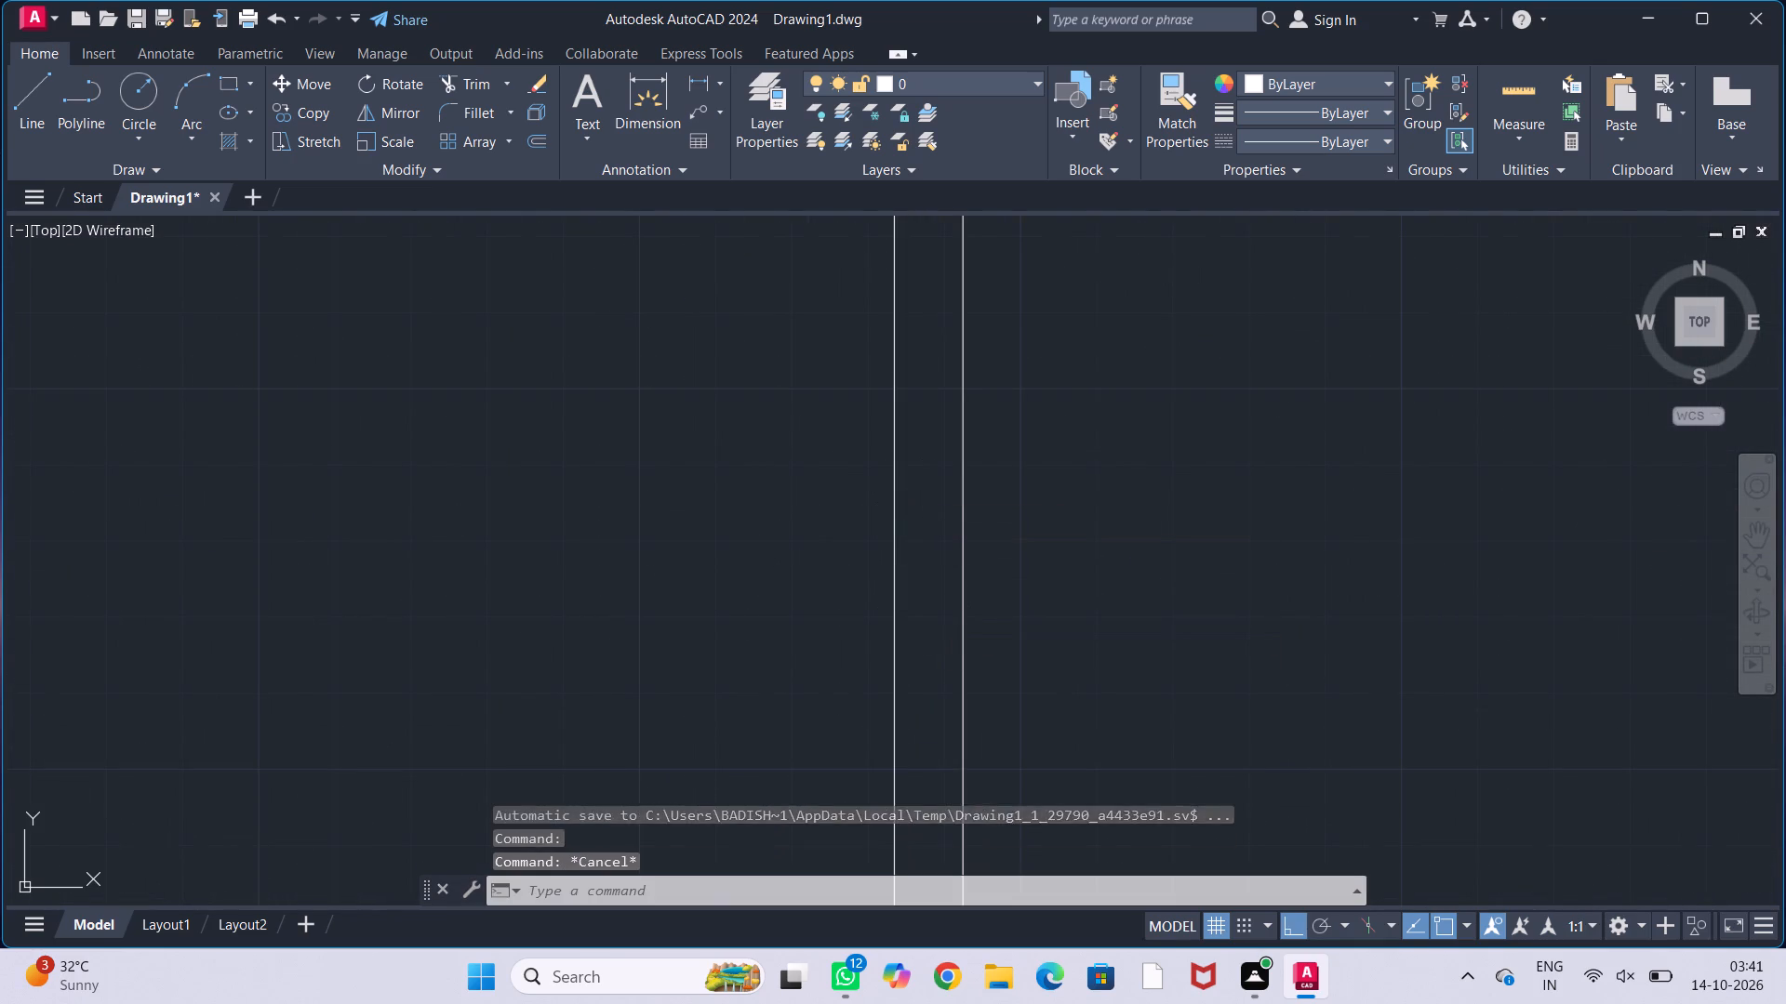
{"action": "key", "text": "Escape"}
Examine the northern rooms and the surrounding outer walls of the trimmed plan.
{"action": "scroll", "coordinate": [923, 607], "scroll_direction": "down", "scroll_amount": 3}
{"action": "middle_click_drag", "start_coordinate": [1077, 609], "coordinate": [969, 634]}
{"action": "middle_click_drag", "start_coordinate": [998, 589], "coordinate": [966, 647]}
{"action": "scroll", "coordinate": [949, 509], "scroll_direction": "up", "scroll_amount": 2}
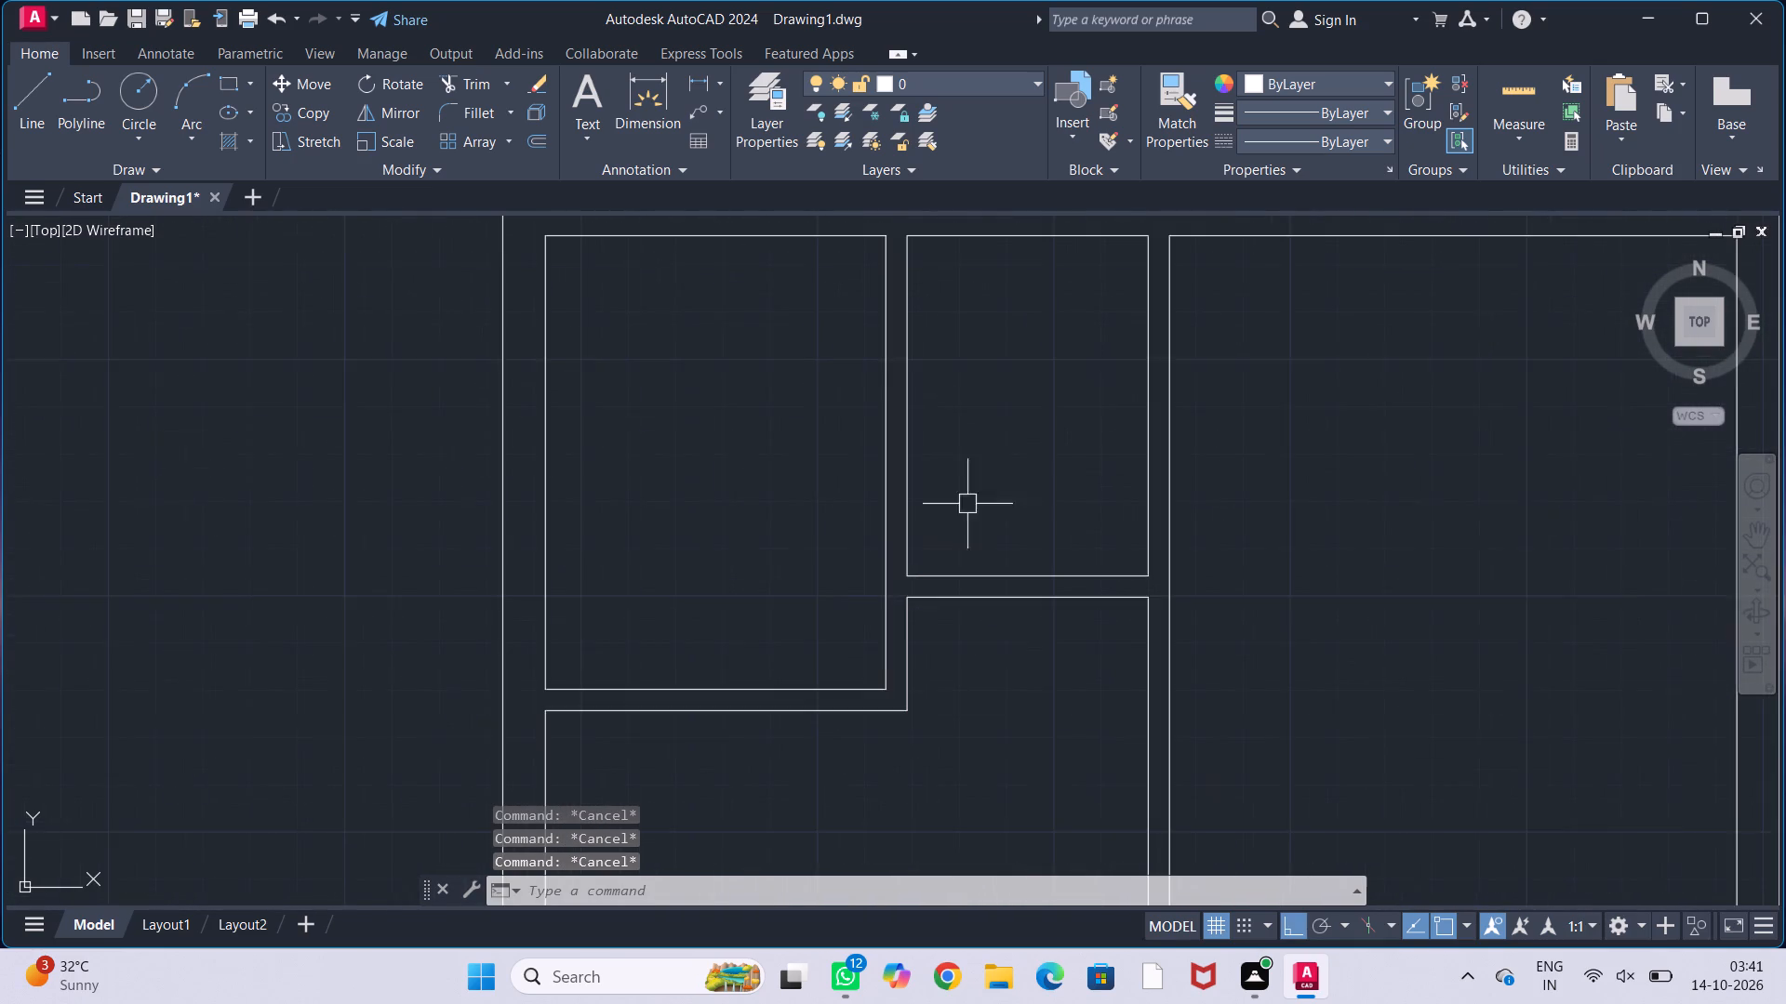
{"action": "middle_click_drag", "start_coordinate": [1012, 477], "coordinate": [999, 532]}
{"action": "scroll", "coordinate": [1013, 509], "scroll_direction": "down", "scroll_amount": 1}
{"action": "middle_click_drag", "start_coordinate": [1040, 495], "coordinate": [984, 503]}
{"action": "key", "text": "Escape"}
{"action": "key", "text": "Escape"}
{"action": "key", "text": "Escape"}
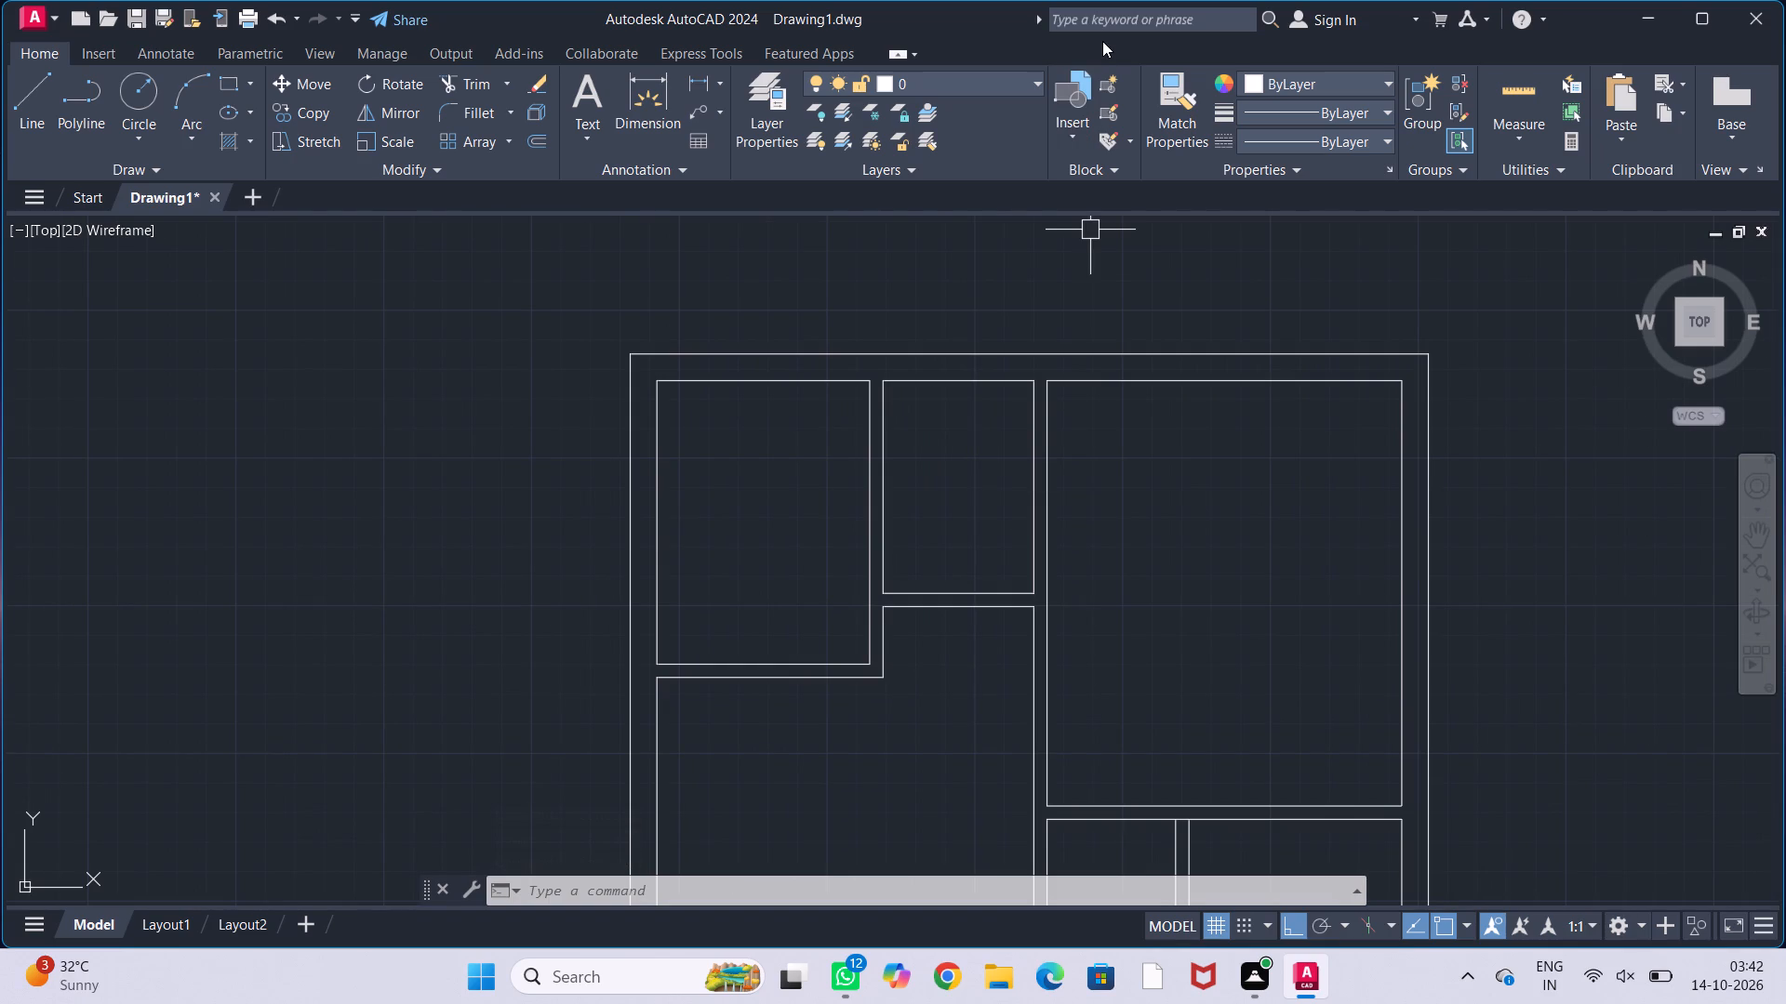
{"action": "middle_click_drag", "start_coordinate": [773, 543], "coordinate": [784, 539]}
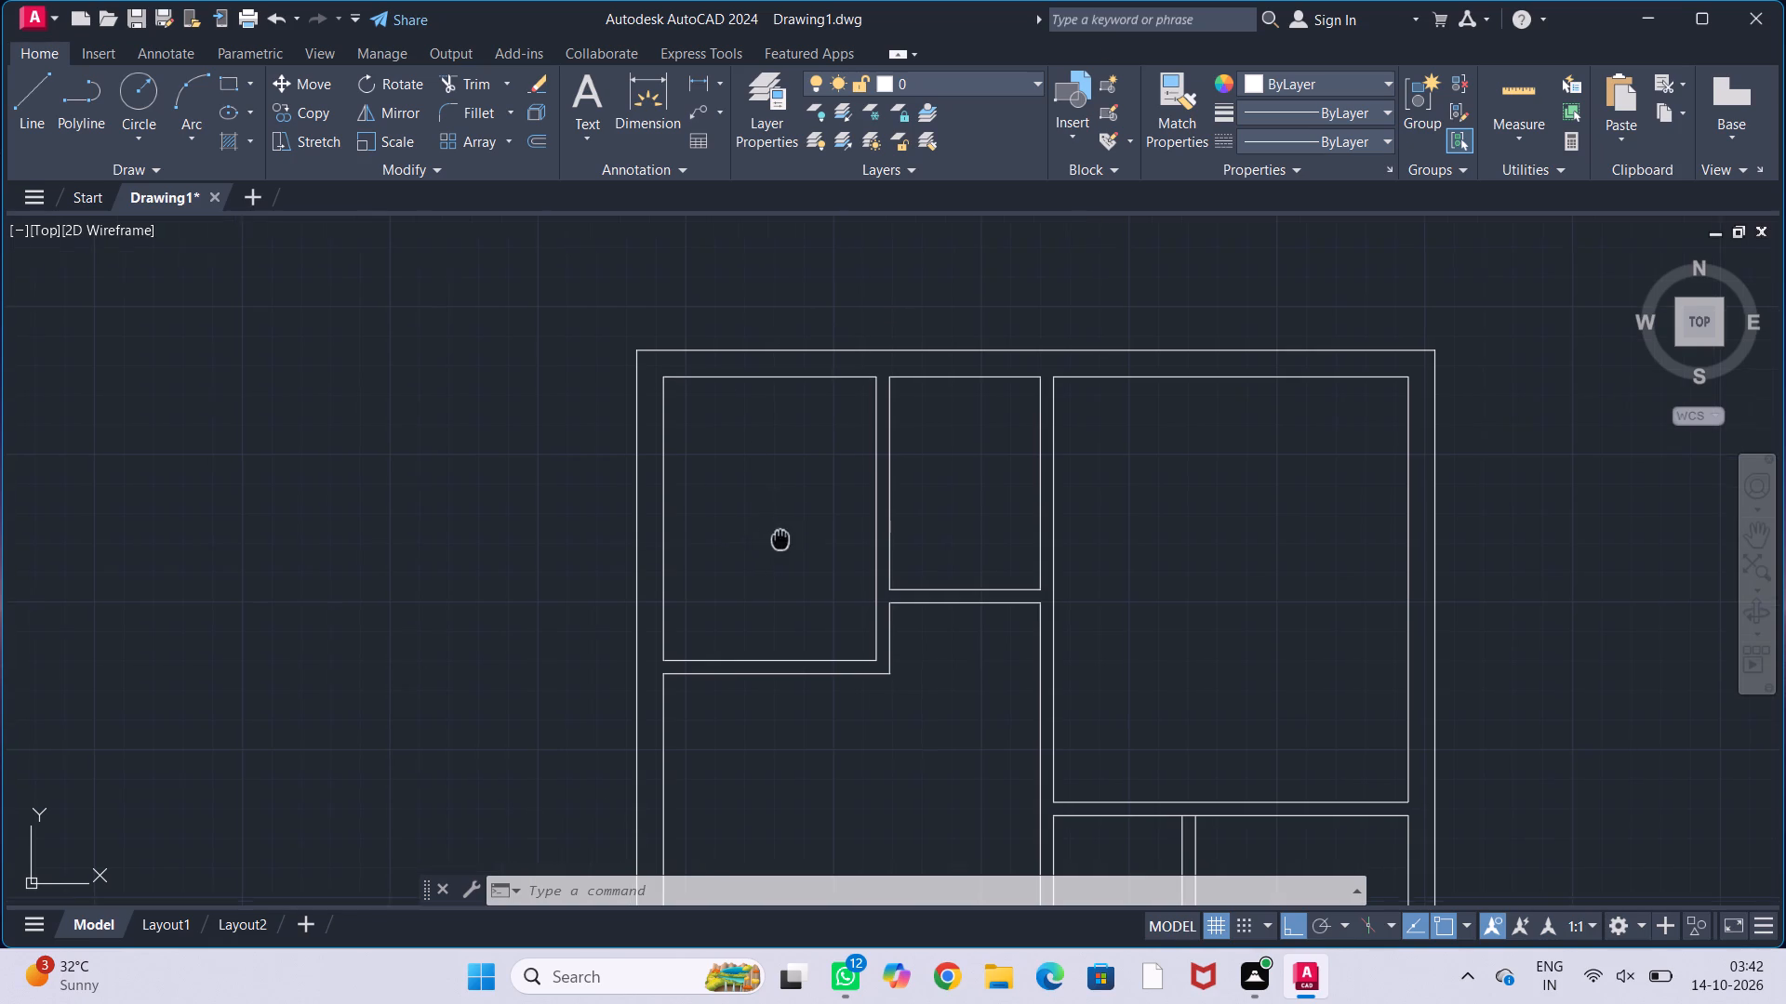
{"action": "middle_click_drag", "start_coordinate": [784, 539], "coordinate": [833, 556]}
{"action": "scroll", "coordinate": [794, 415], "scroll_direction": "up", "scroll_amount": 1}
{"action": "middle_click_drag", "start_coordinate": [817, 448], "coordinate": [663, 436]}
{"action": "middle_click_drag", "start_coordinate": [646, 459], "coordinate": [562, 481]}
{"action": "scroll", "coordinate": [541, 480], "scroll_direction": "down", "scroll_amount": 2}
{"action": "middle_click_drag", "start_coordinate": [534, 488], "coordinate": [675, 495]}
{"action": "scroll", "coordinate": [678, 448], "scroll_direction": "up", "scroll_amount": 3}
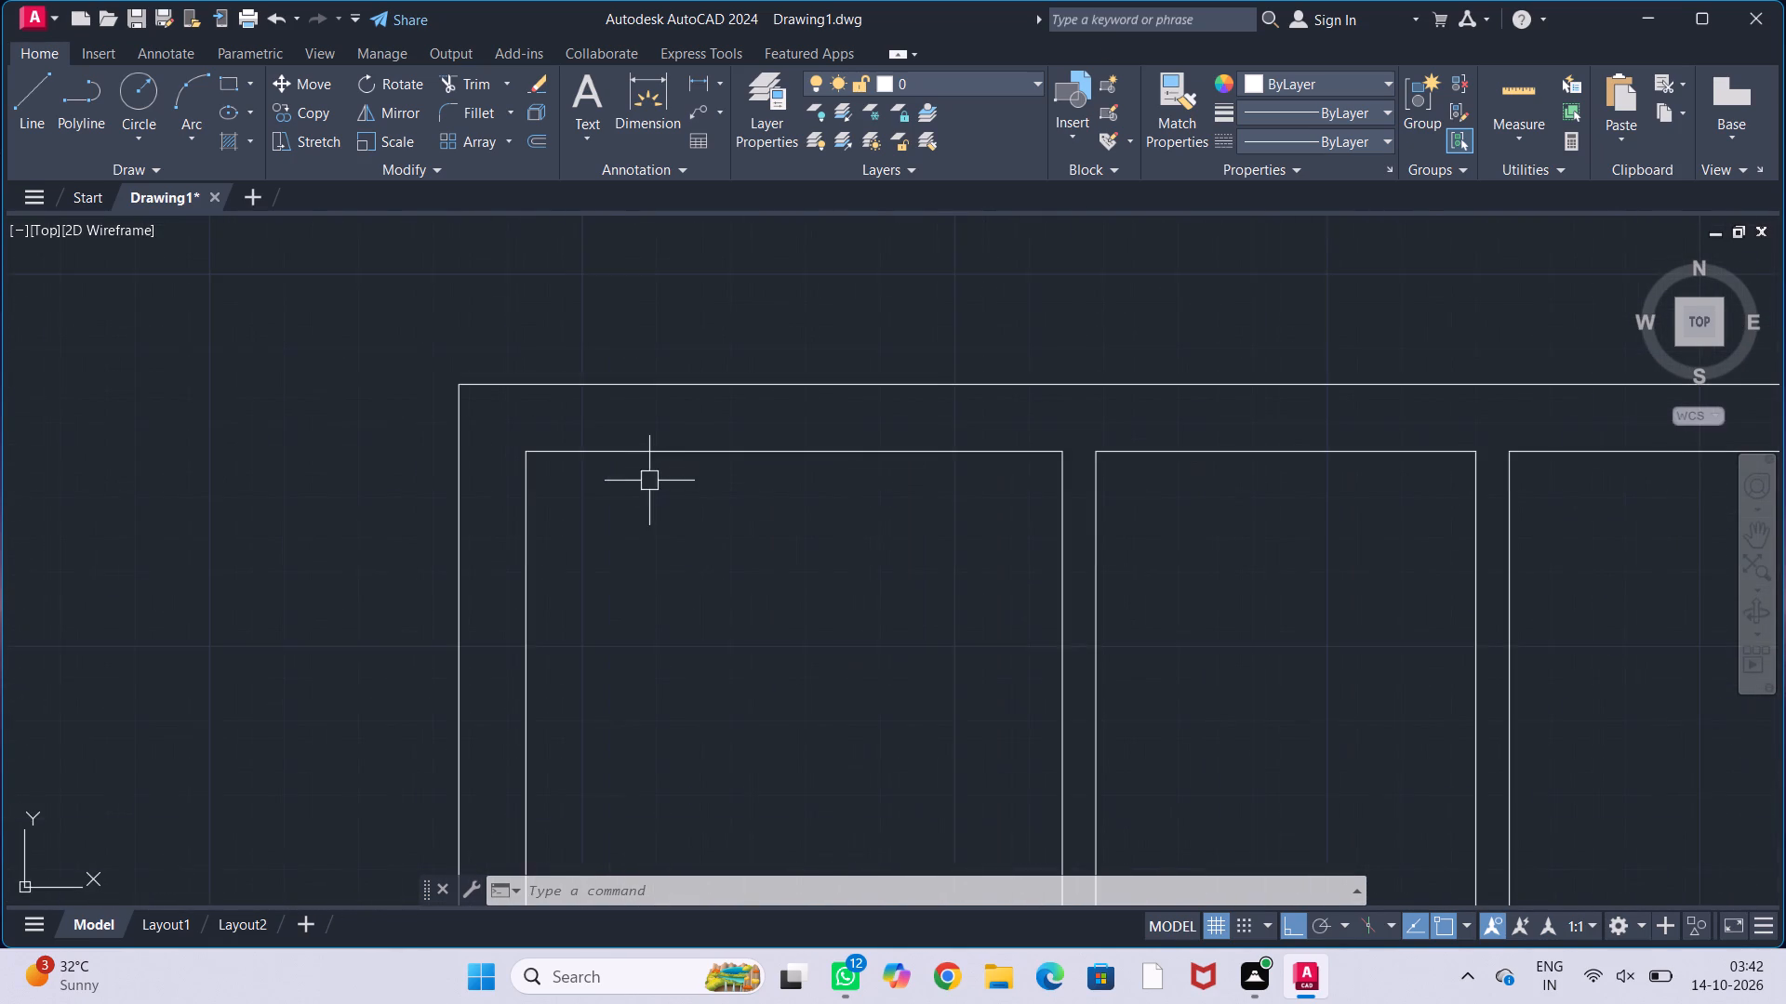
{"action": "middle_click_drag", "start_coordinate": [704, 501], "coordinate": [606, 497]}
{"action": "middle_click_drag", "start_coordinate": [613, 501], "coordinate": [674, 362]}
{"action": "scroll", "coordinate": [718, 351], "scroll_direction": "down", "scroll_amount": 1}
{"action": "middle_click_drag", "start_coordinate": [718, 415], "coordinate": [618, 360]}
{"action": "middle_click_drag", "start_coordinate": [680, 407], "coordinate": [762, 535]}
{"action": "middle_click_drag", "start_coordinate": [751, 511], "coordinate": [752, 476]}
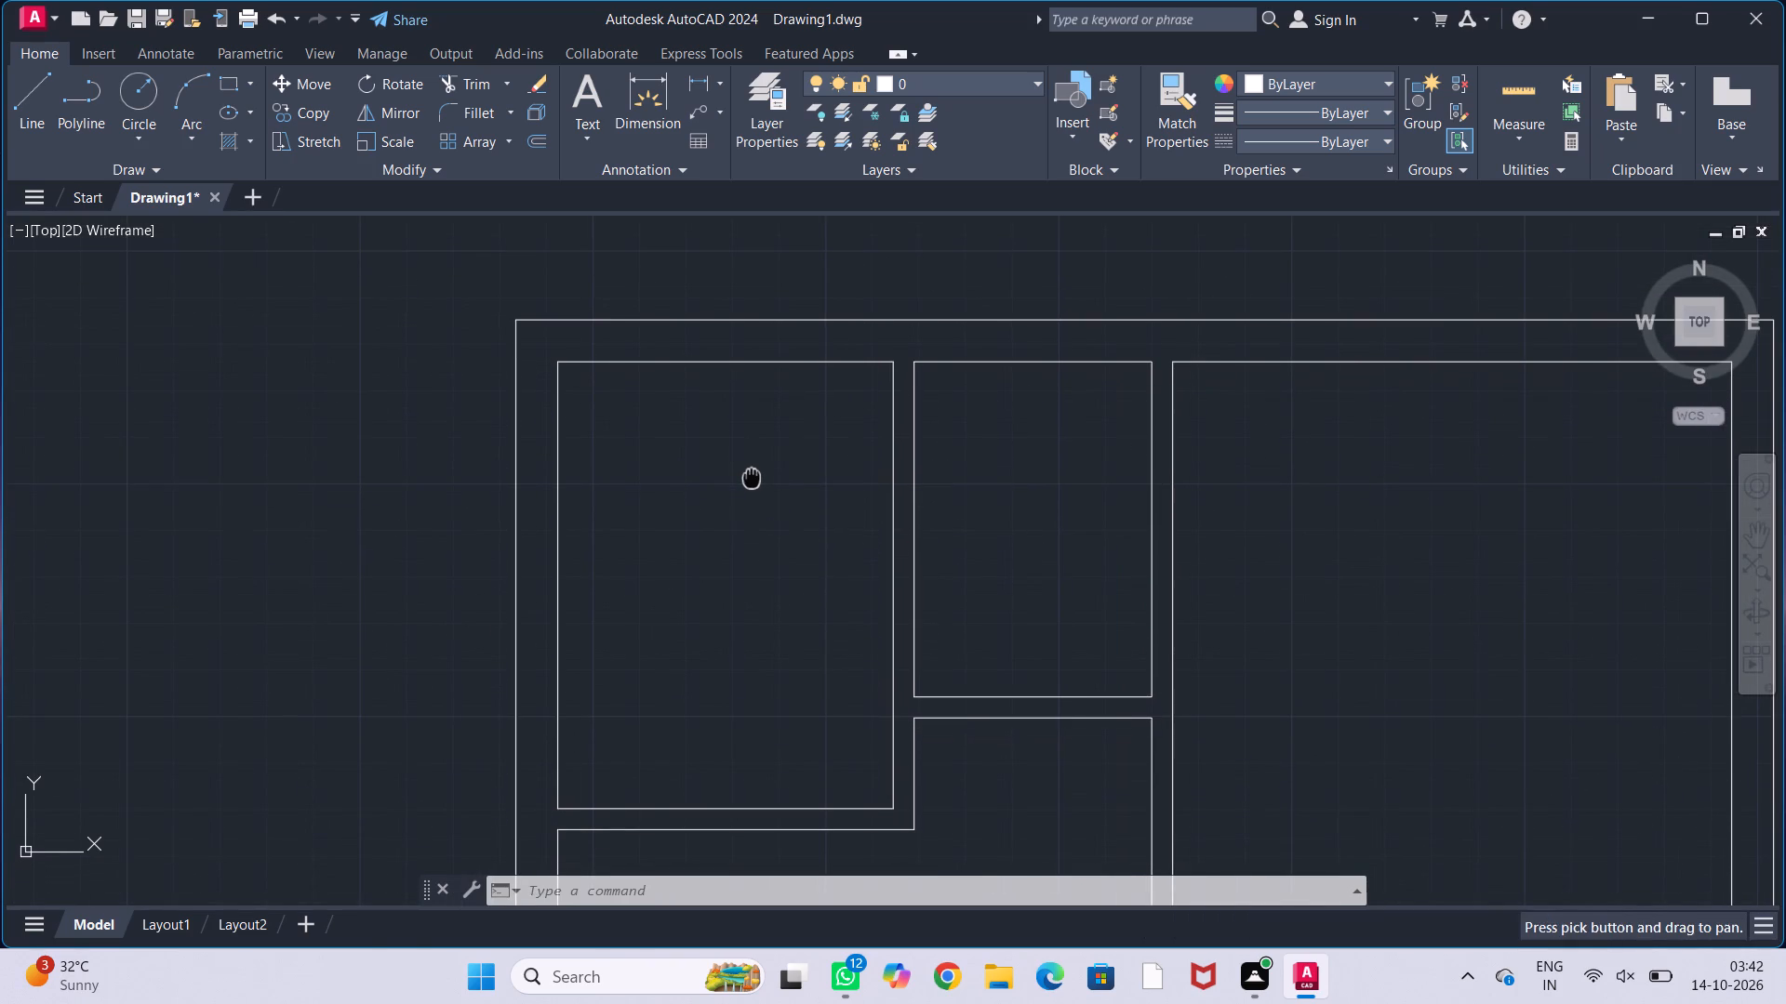
Draw a line across the north wall from the midpoint of the northwest room's north edge to the outer wall line.
{"action": "key", "text": "l"}
{"action": "key", "text": "Return"}
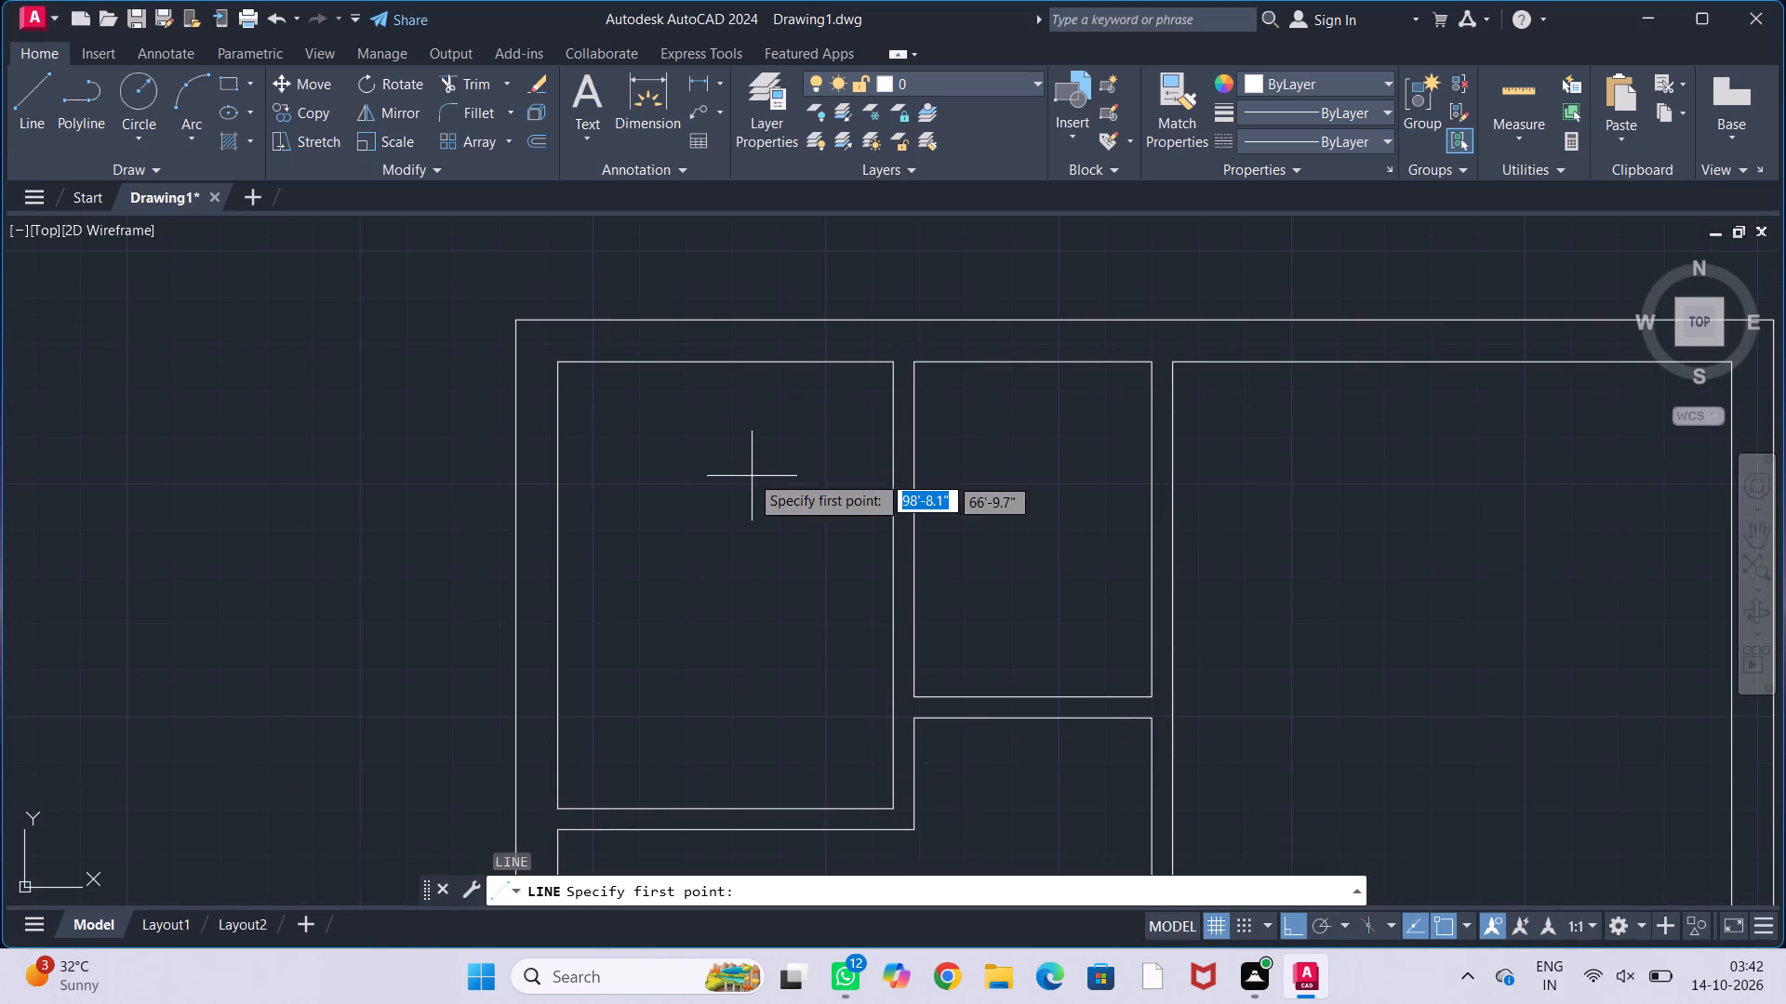
{"action": "left_click", "coordinate": [726, 368]}
{"action": "left_click", "coordinate": [726, 324]}
{"action": "key", "text": "Escape"}
{"action": "key", "text": "Escape"}
{"action": "key", "text": "Escape"}
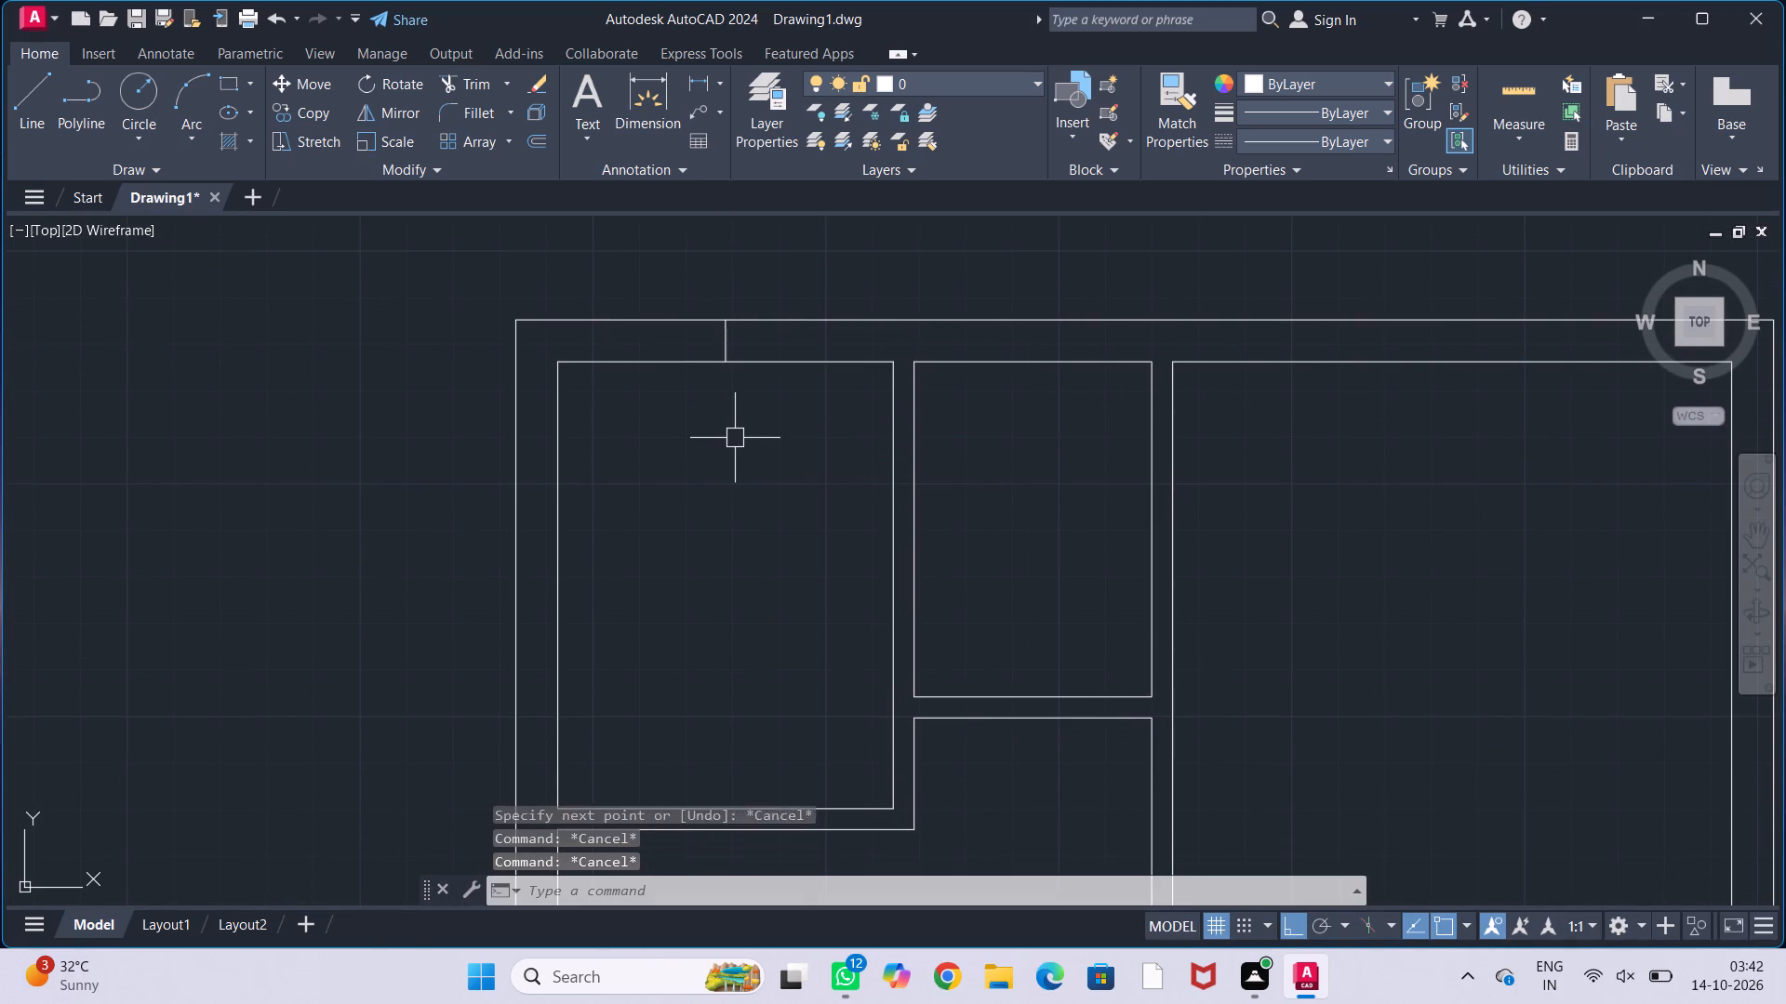
{"action": "key", "text": "Escape"}
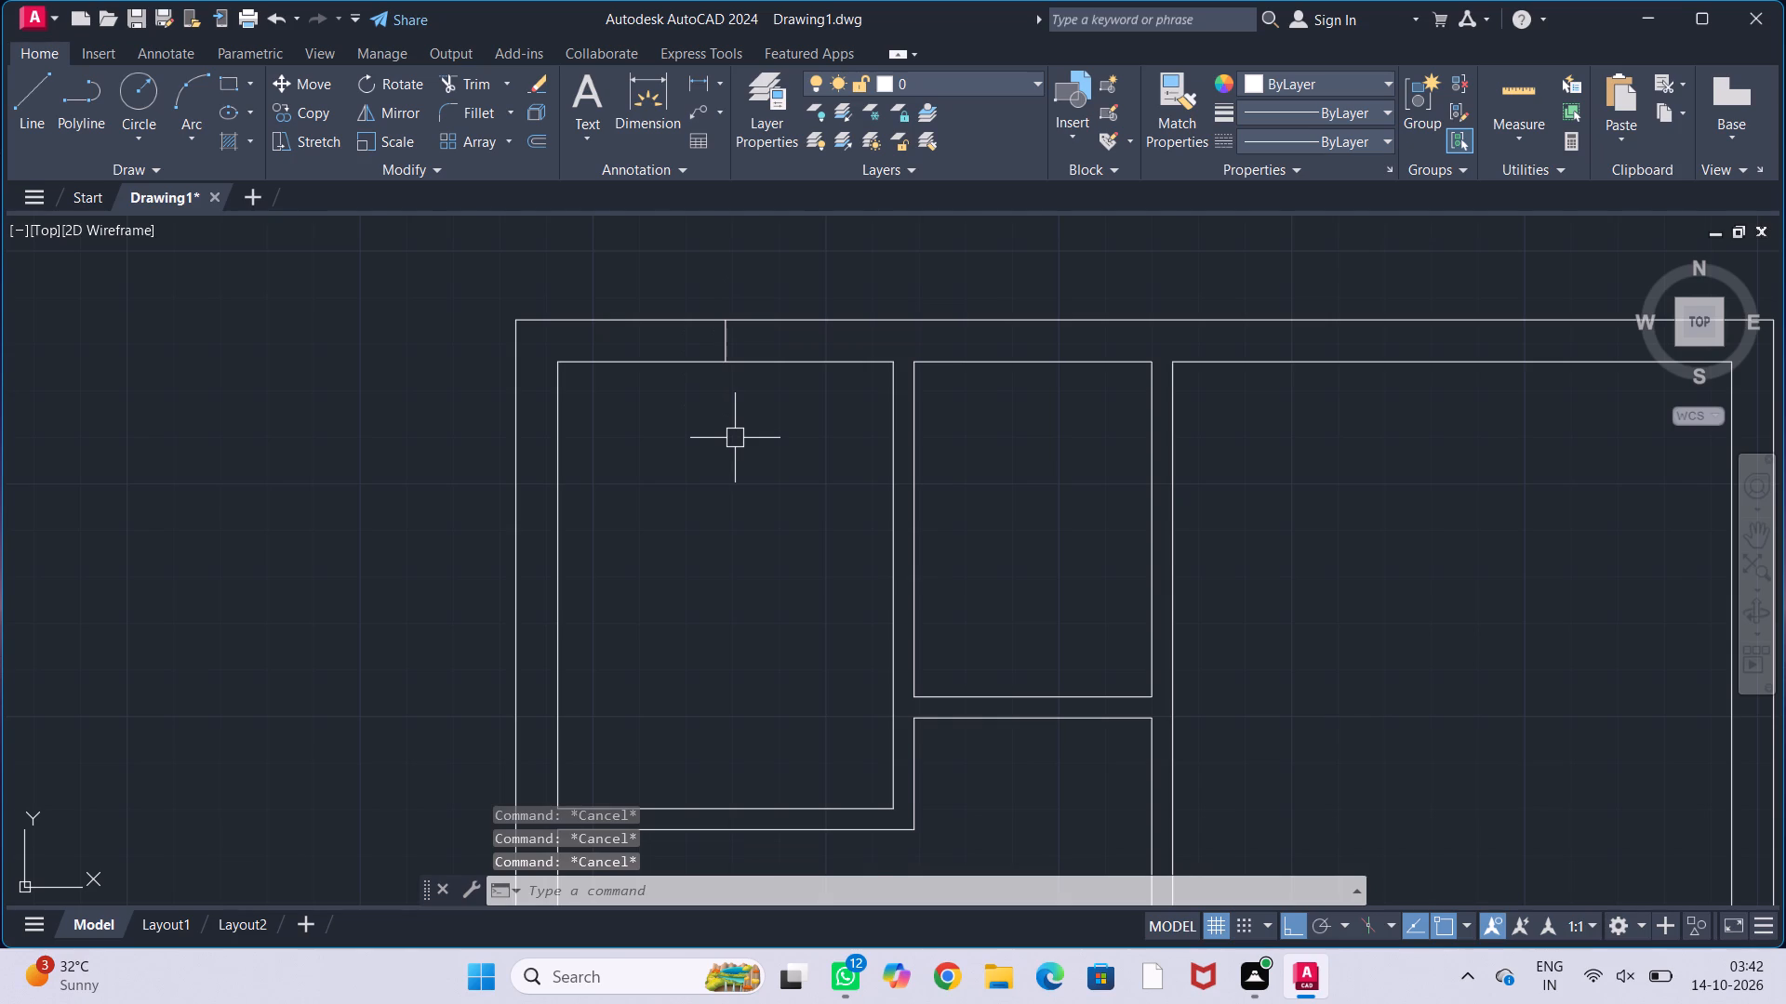
{"action": "scroll", "coordinate": [735, 438], "scroll_direction": "up", "scroll_amount": 1}
{"action": "key", "text": "Escape"}
Create a new layer named wall.
{"action": "left_click", "coordinate": [758, 80]}
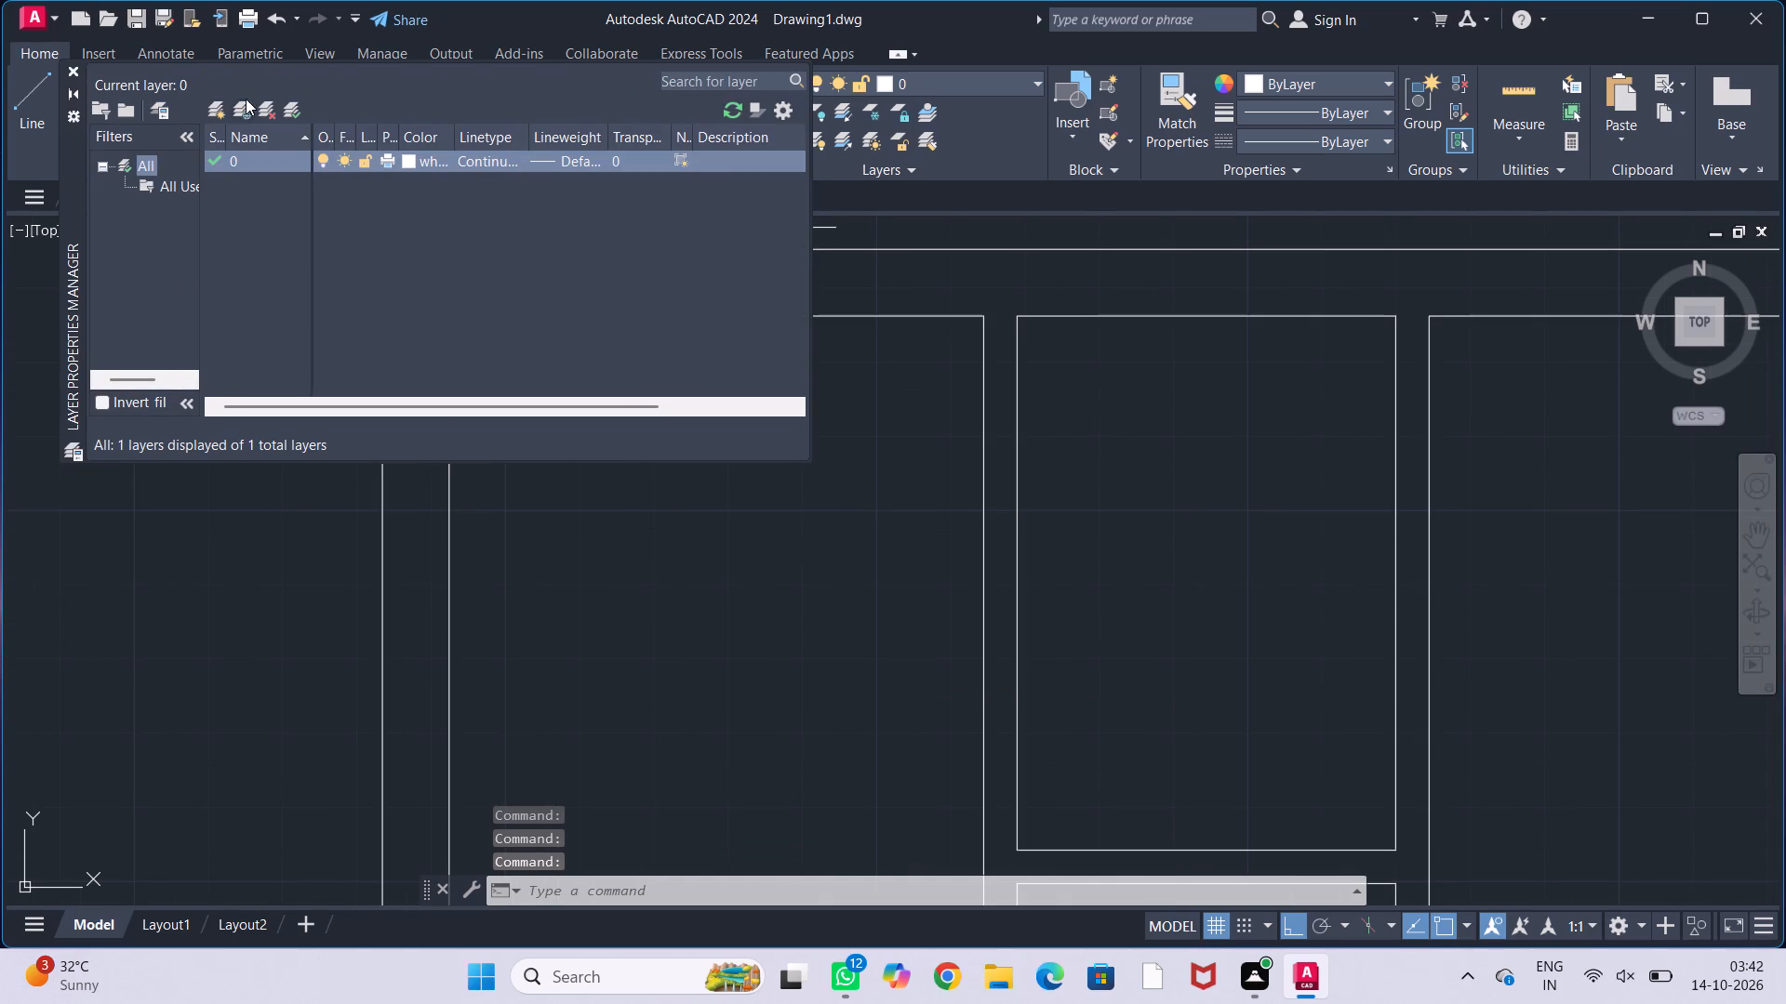
{"action": "left_click", "coordinate": [241, 102]}
{"action": "key", "text": "BackSpace"}
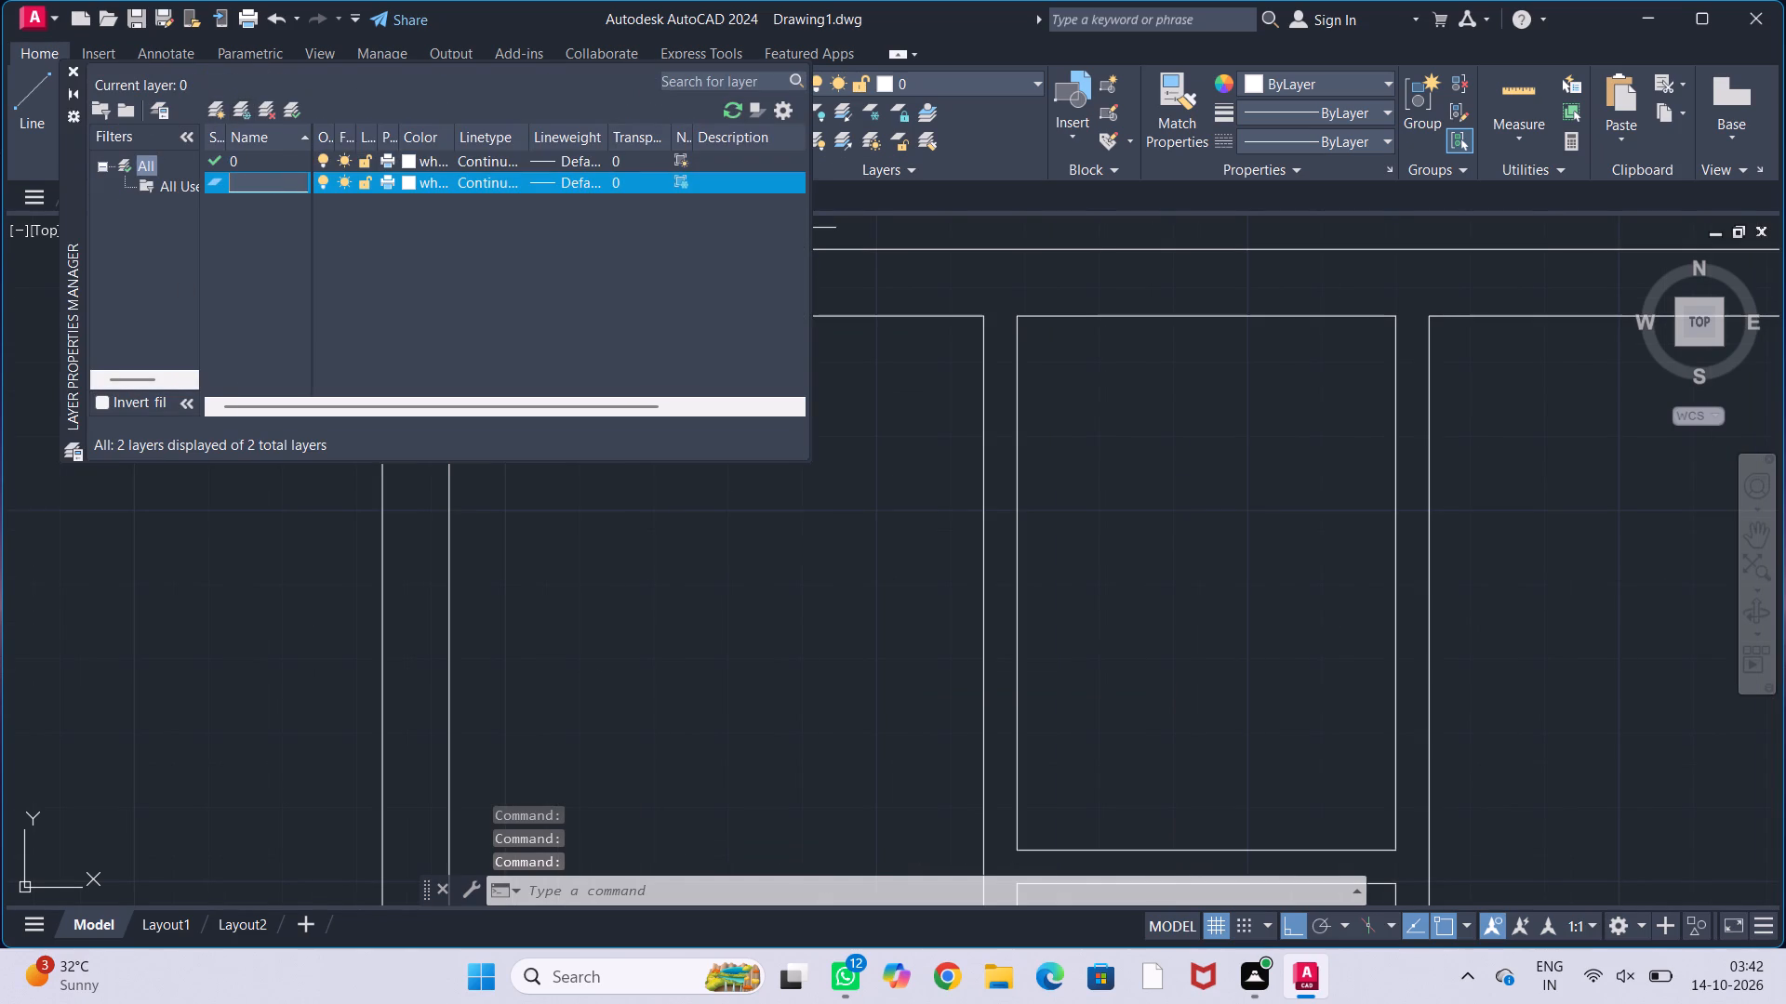
{"action": "type", "text": "wall"}
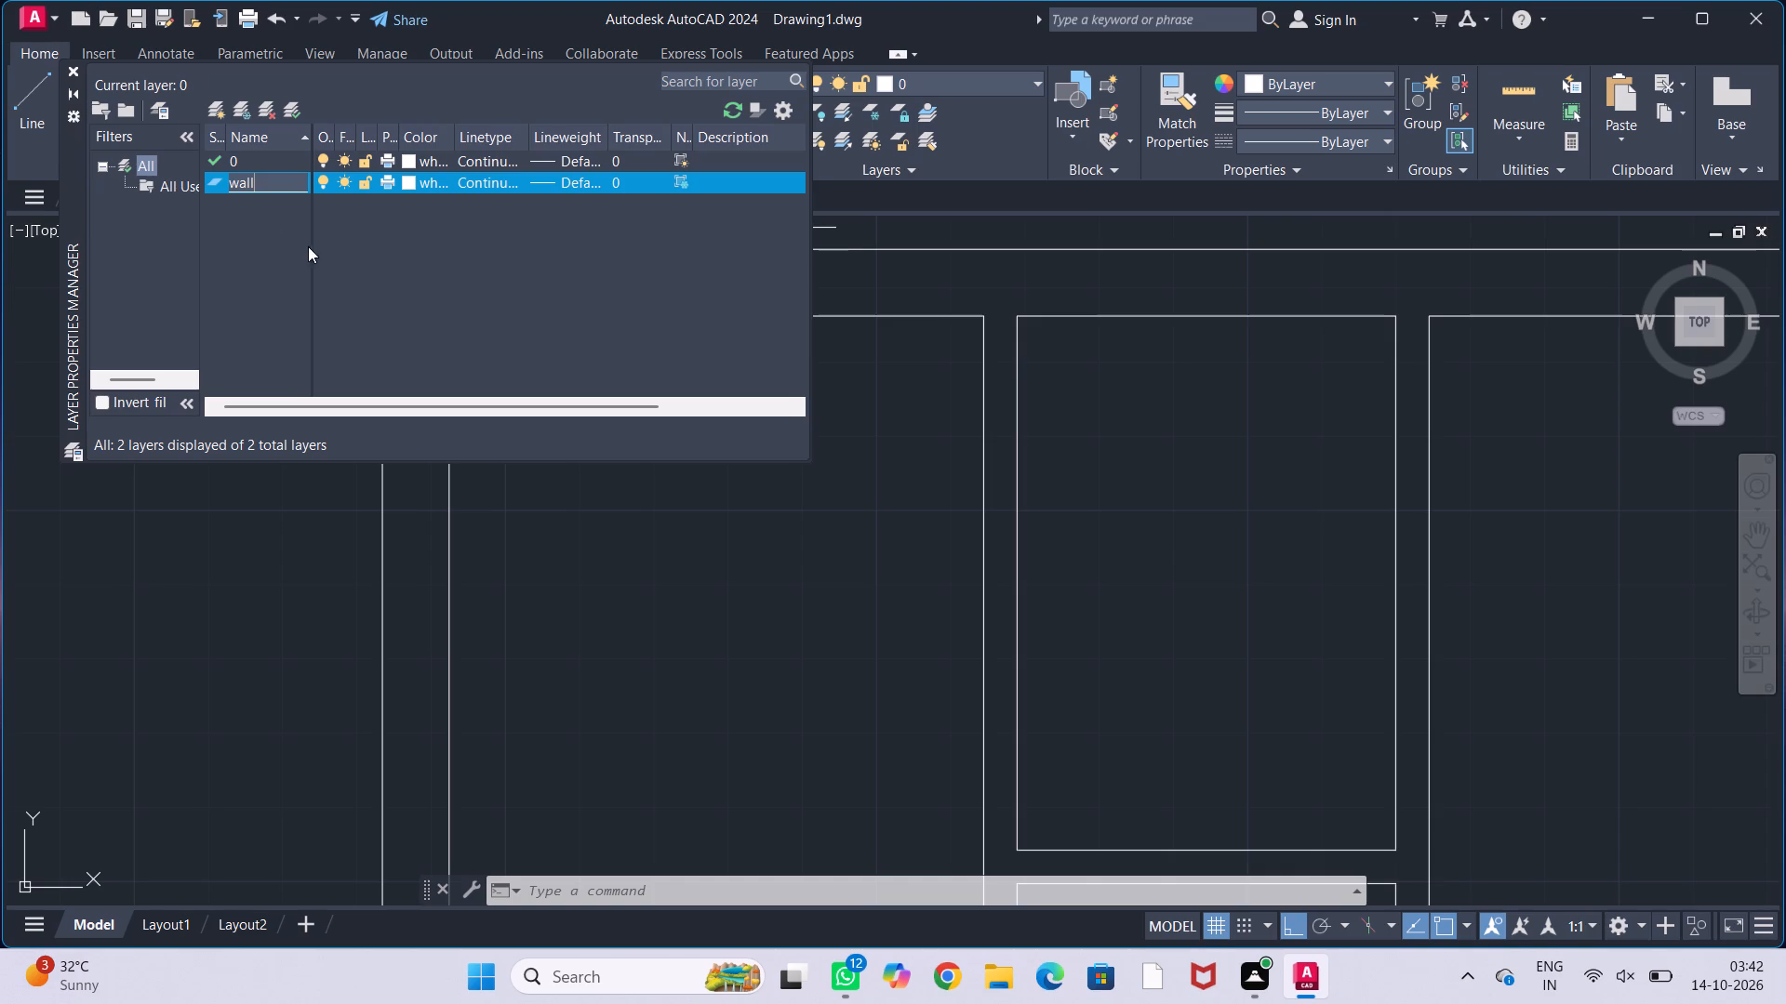
{"action": "left_click", "coordinate": [331, 267]}
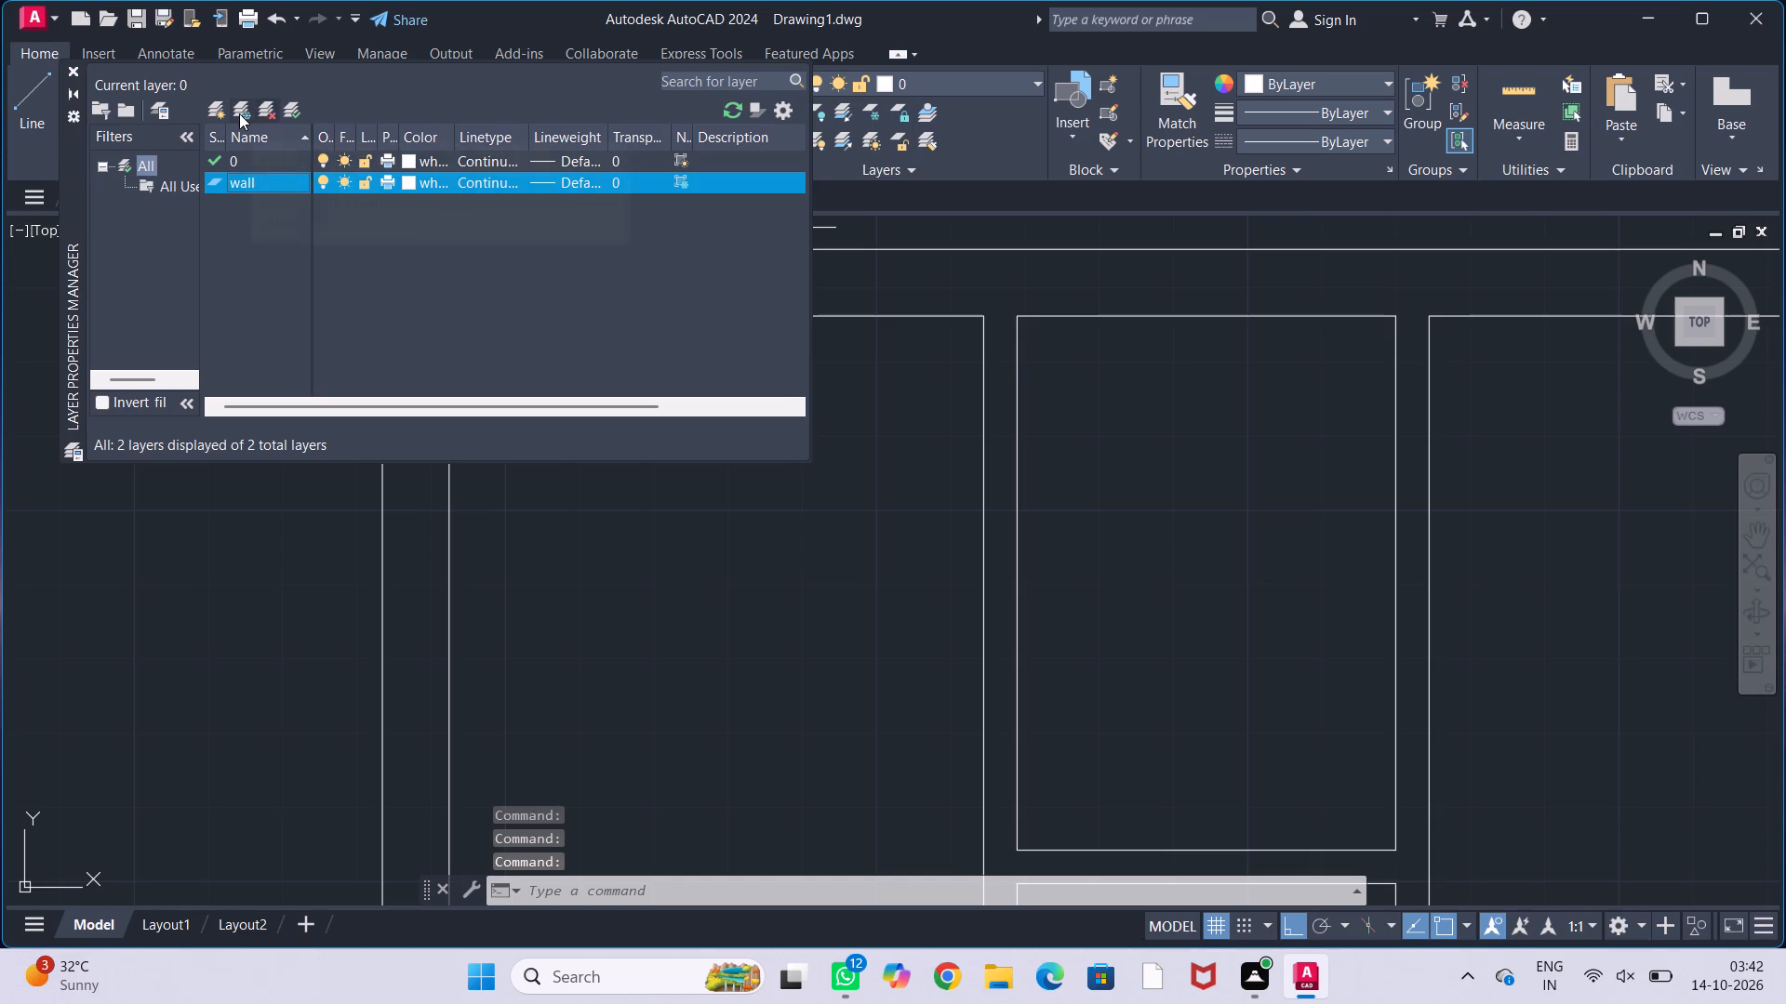
Create a new layer named door and set its colour to red, index colour 10.
{"action": "left_click", "coordinate": [239, 113]}
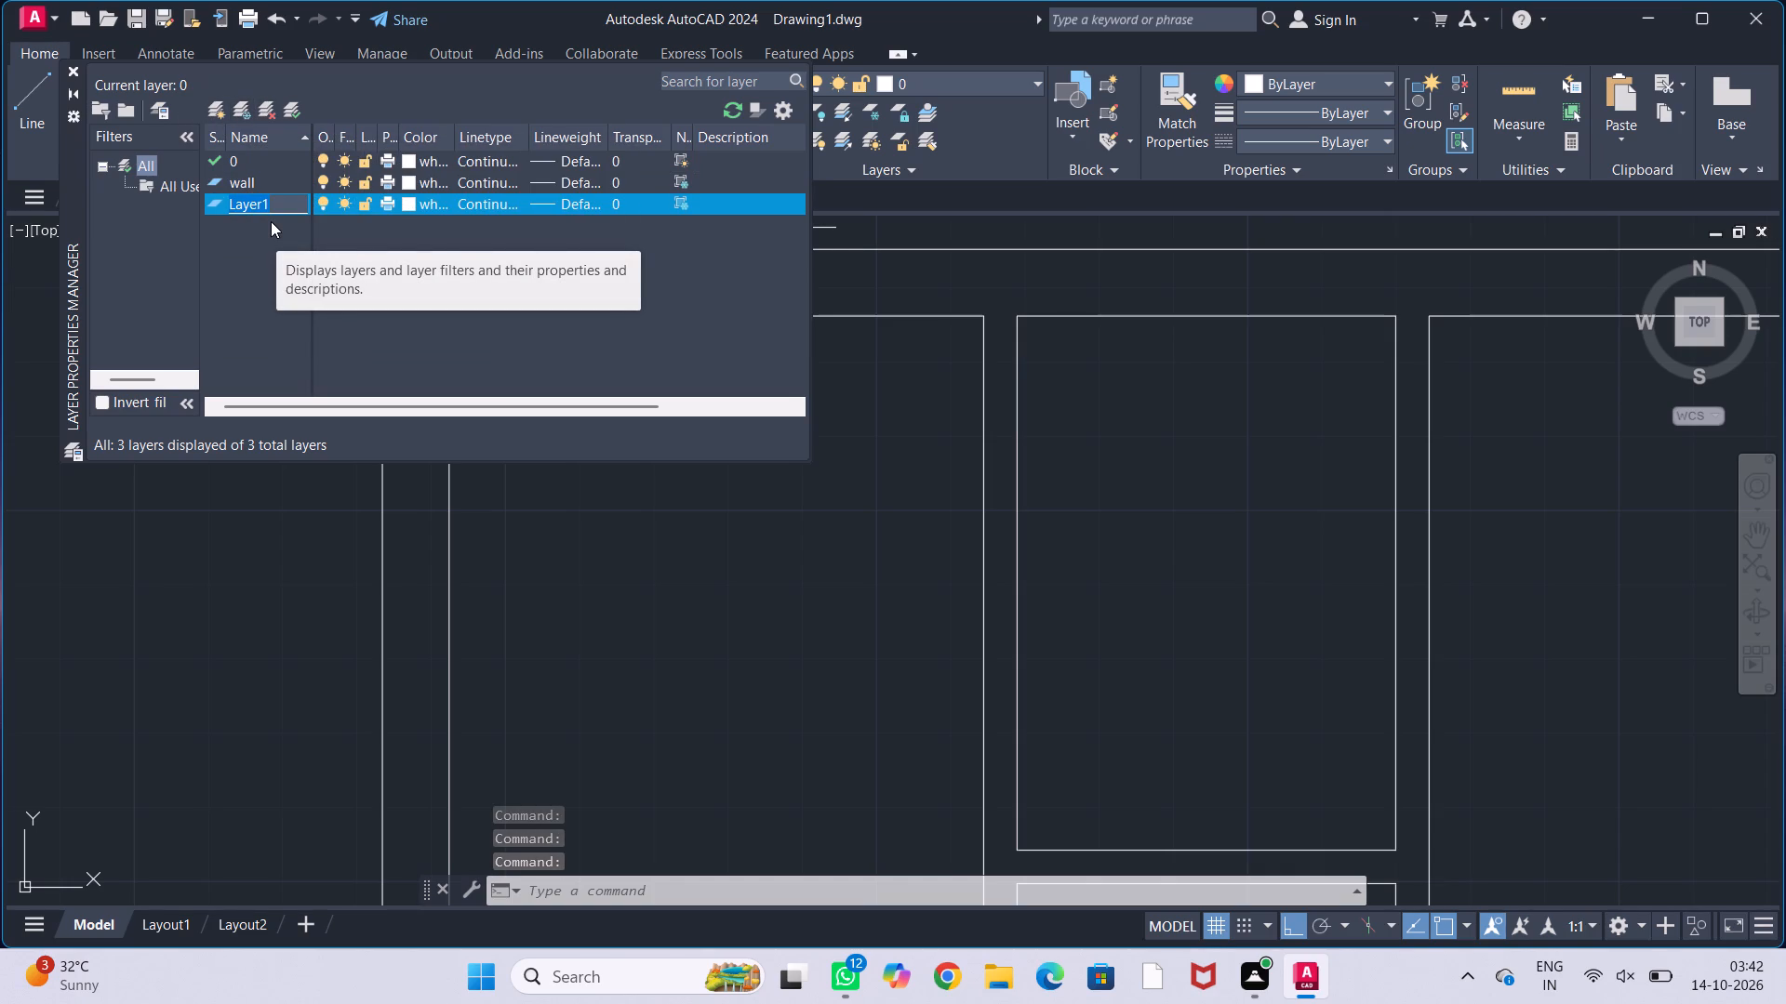
{"action": "key", "text": "BackSpace"}
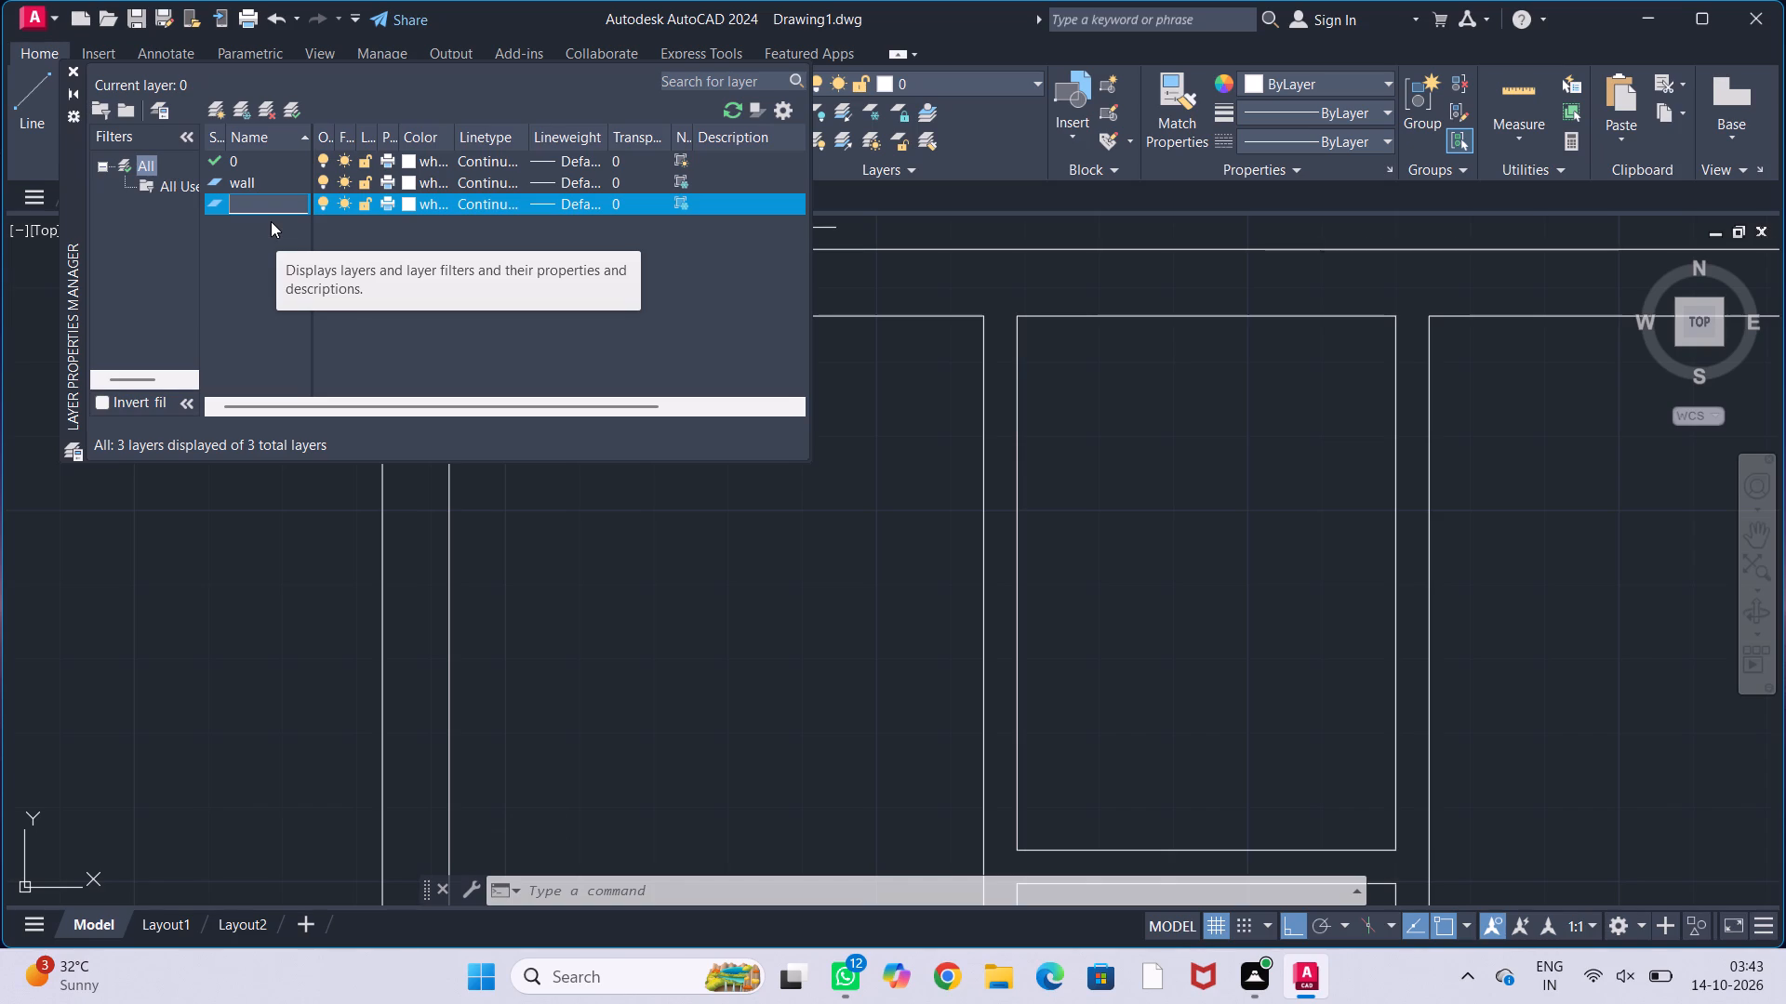
{"action": "type", "text": "door"}
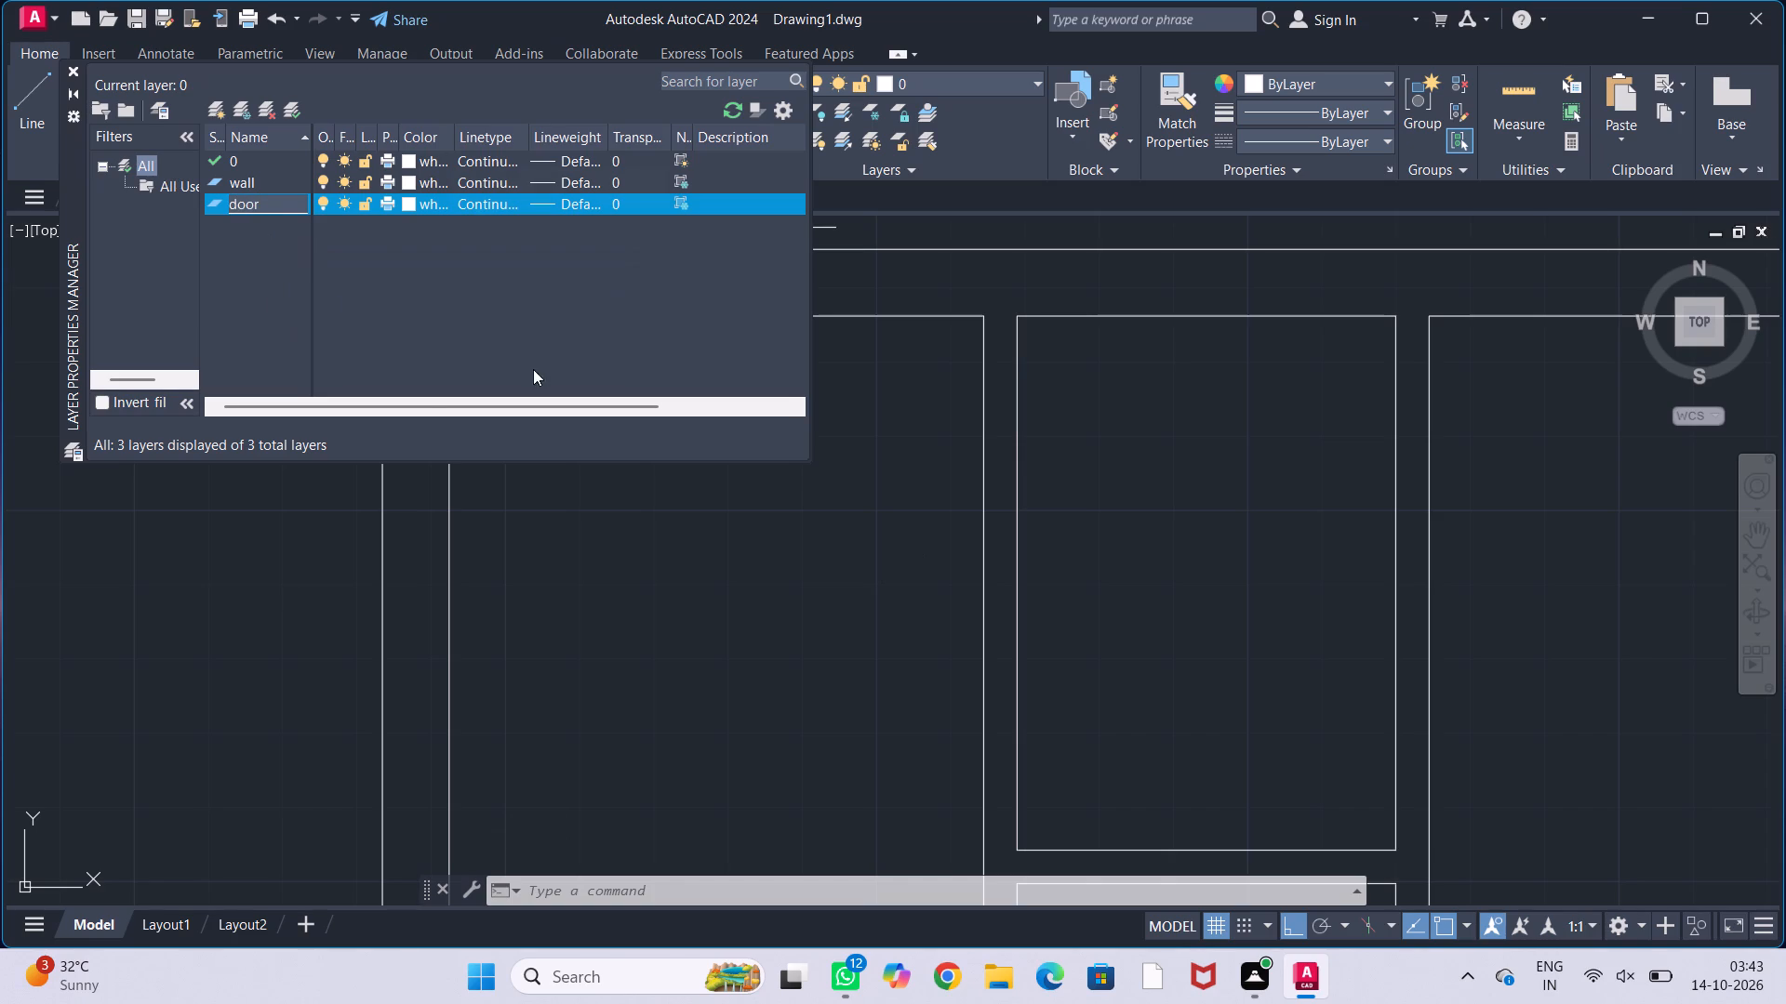
{"action": "left_click", "coordinate": [407, 205]}
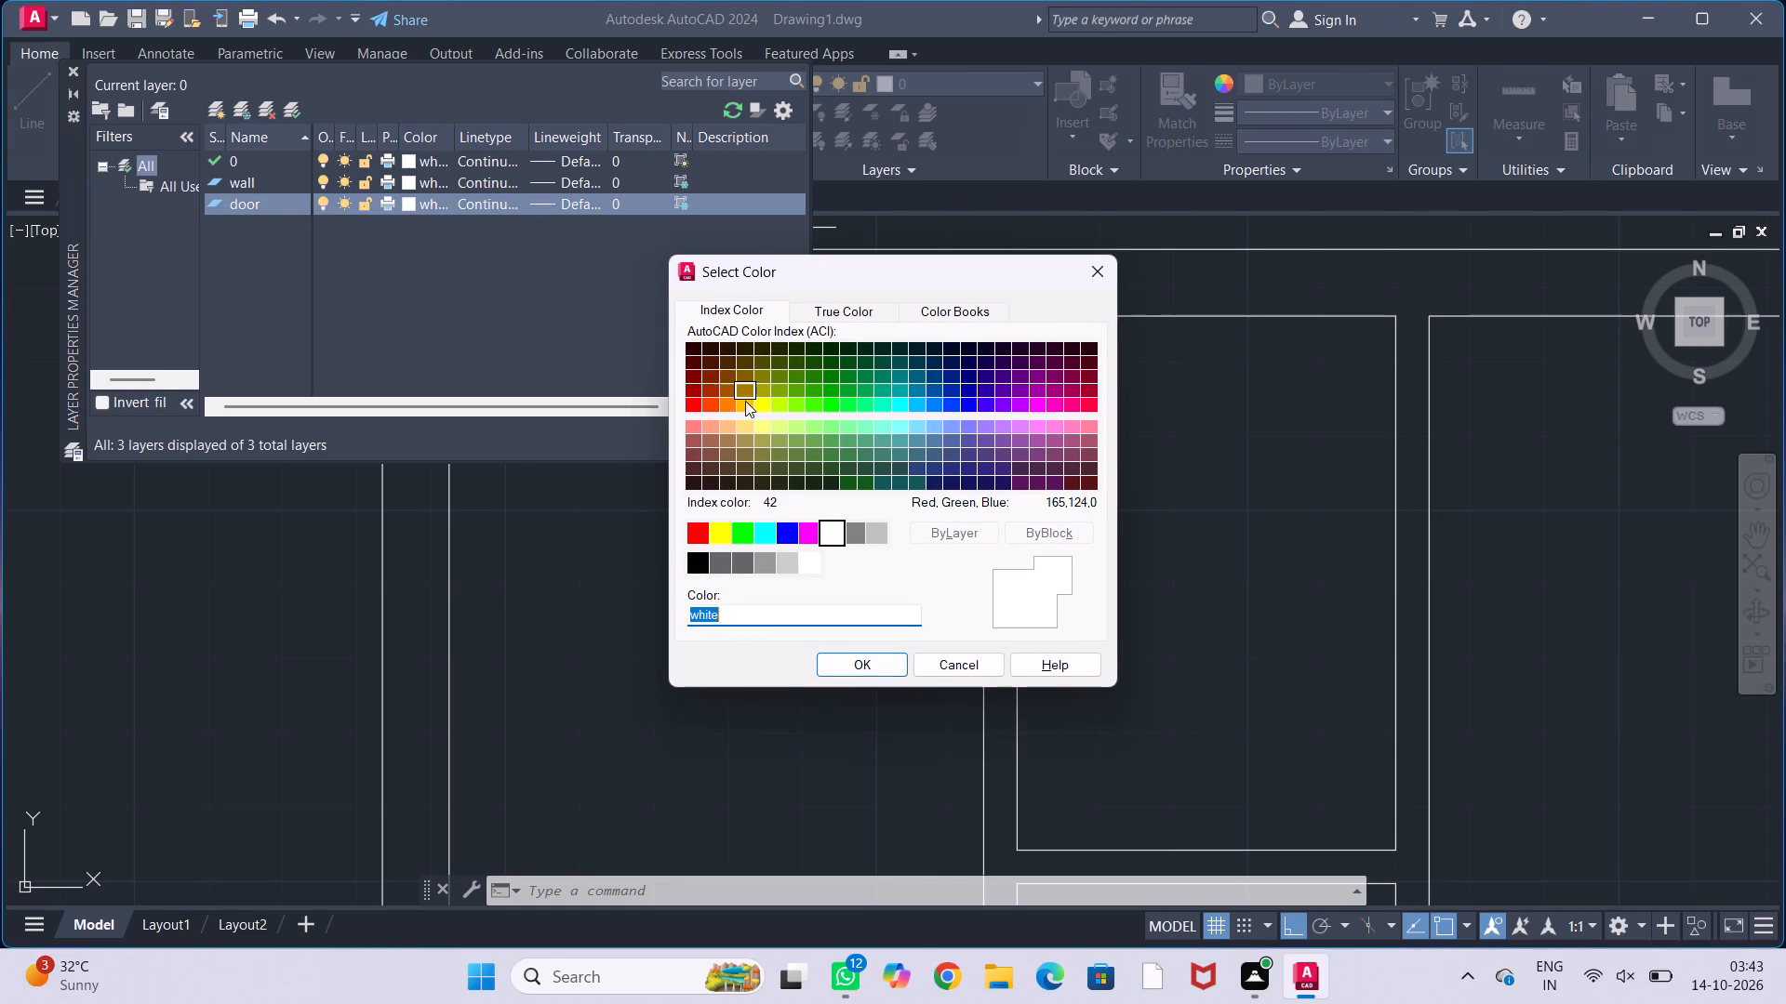
{"action": "left_click", "coordinate": [692, 403]}
{"action": "left_click", "coordinate": [867, 667]}
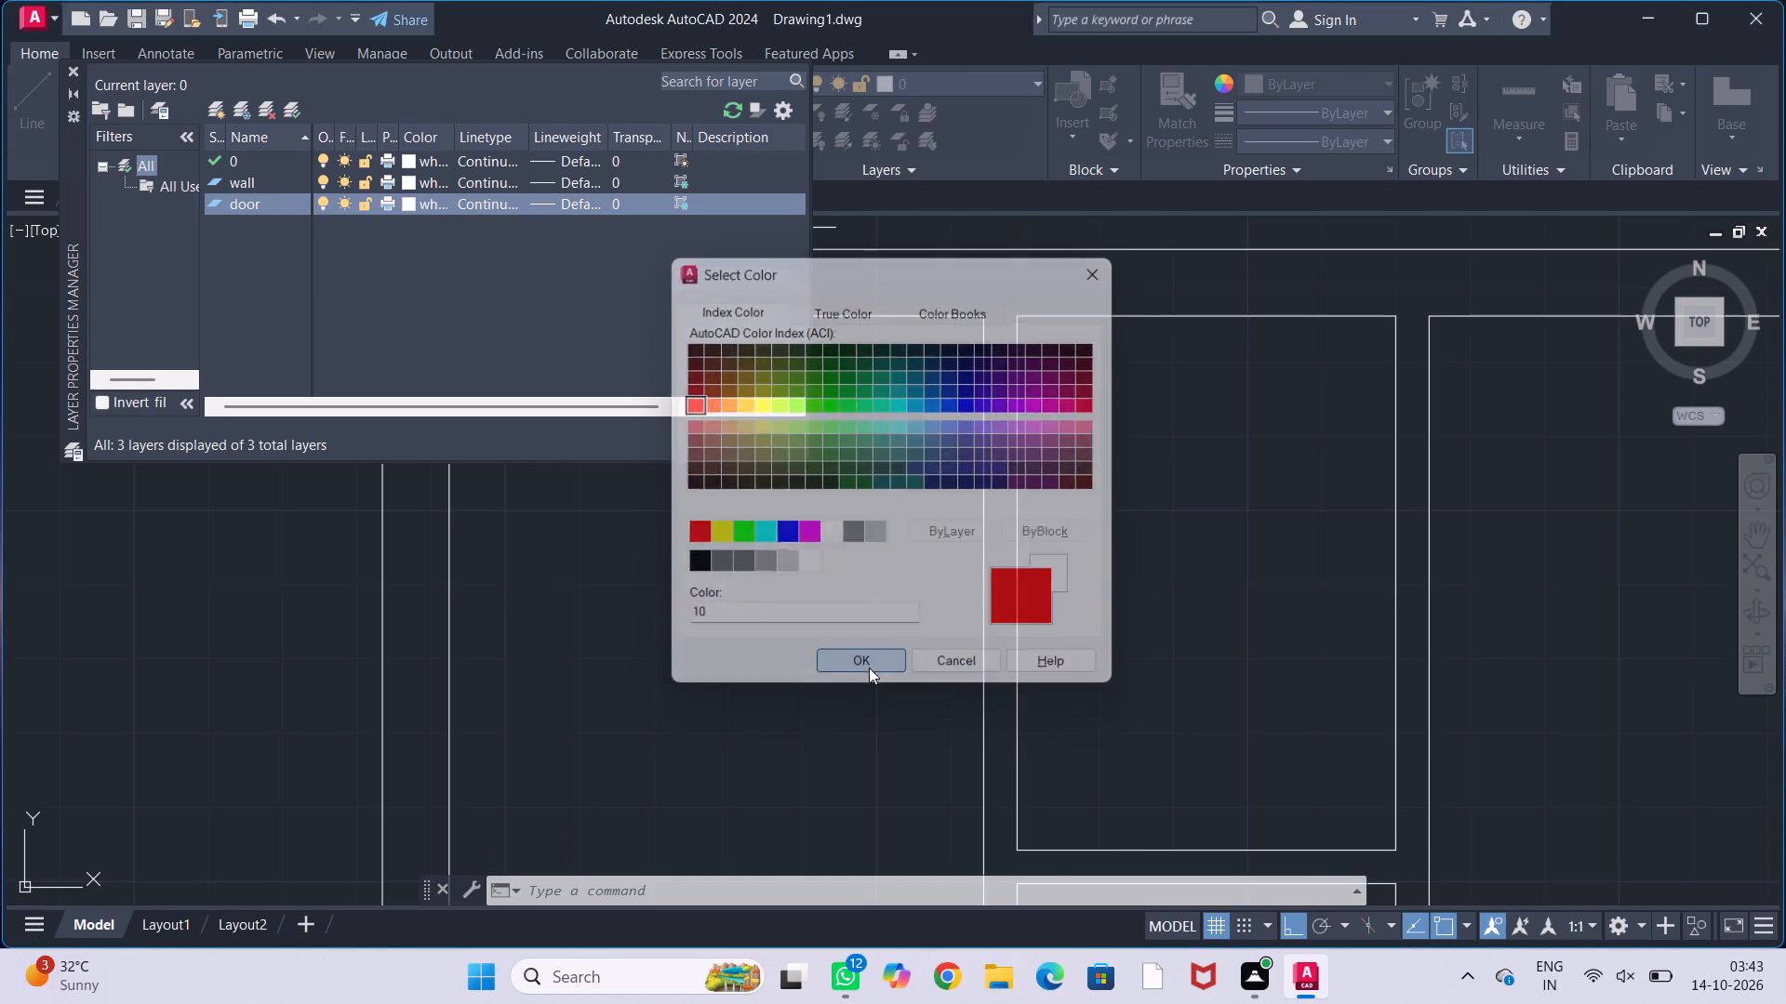
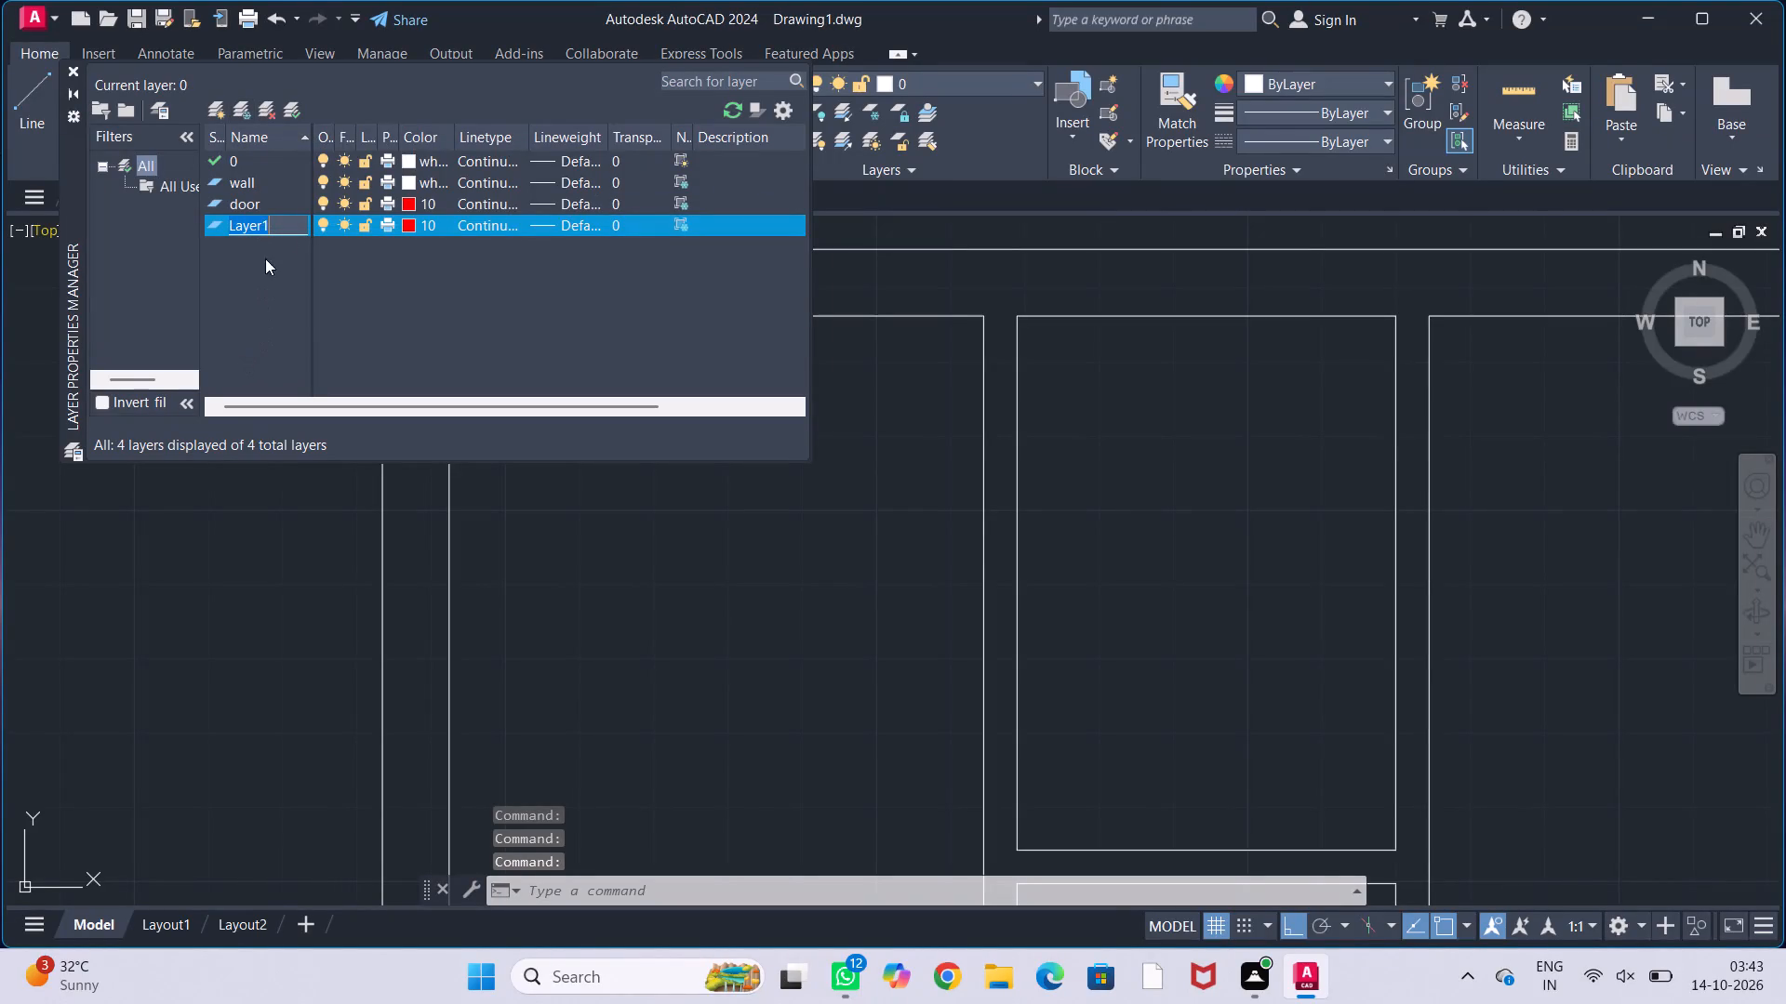
Name the new layer window and set its colour to light green, index colour 81.
{"action": "key", "text": "BackSpace"}
{"action": "type", "text": "window"}
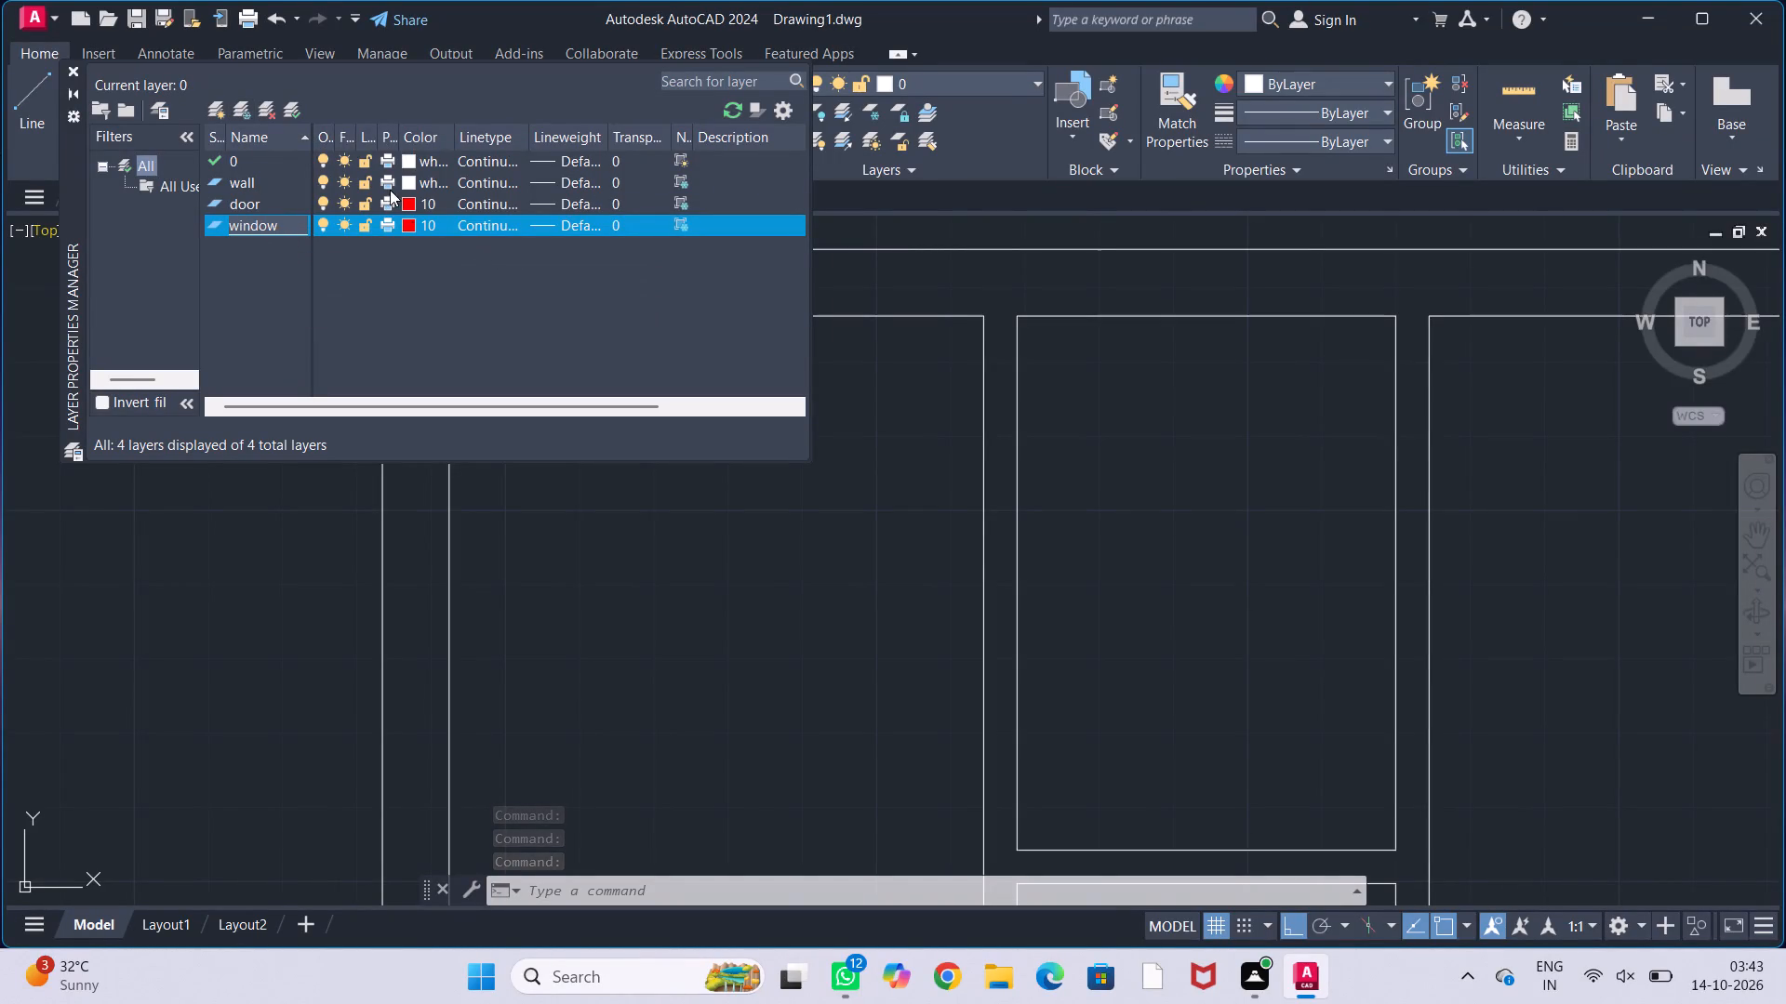
{"action": "left_click", "coordinate": [414, 225]}
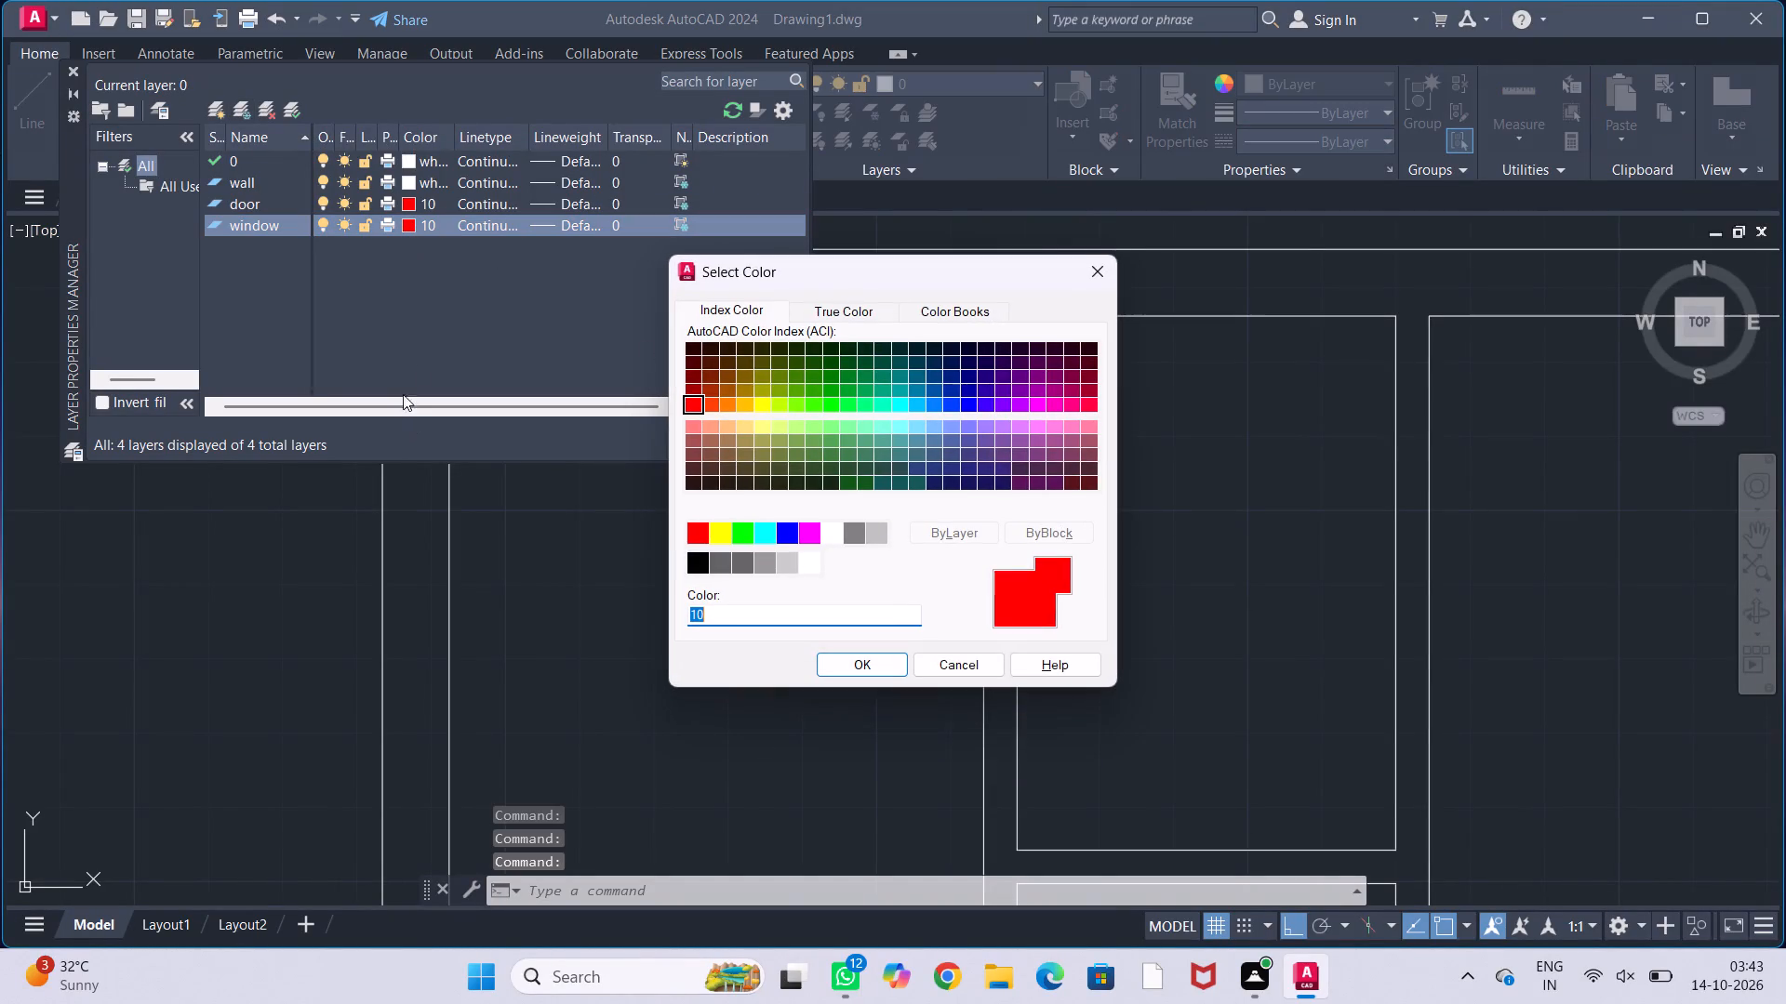
{"action": "left_click", "coordinate": [813, 427]}
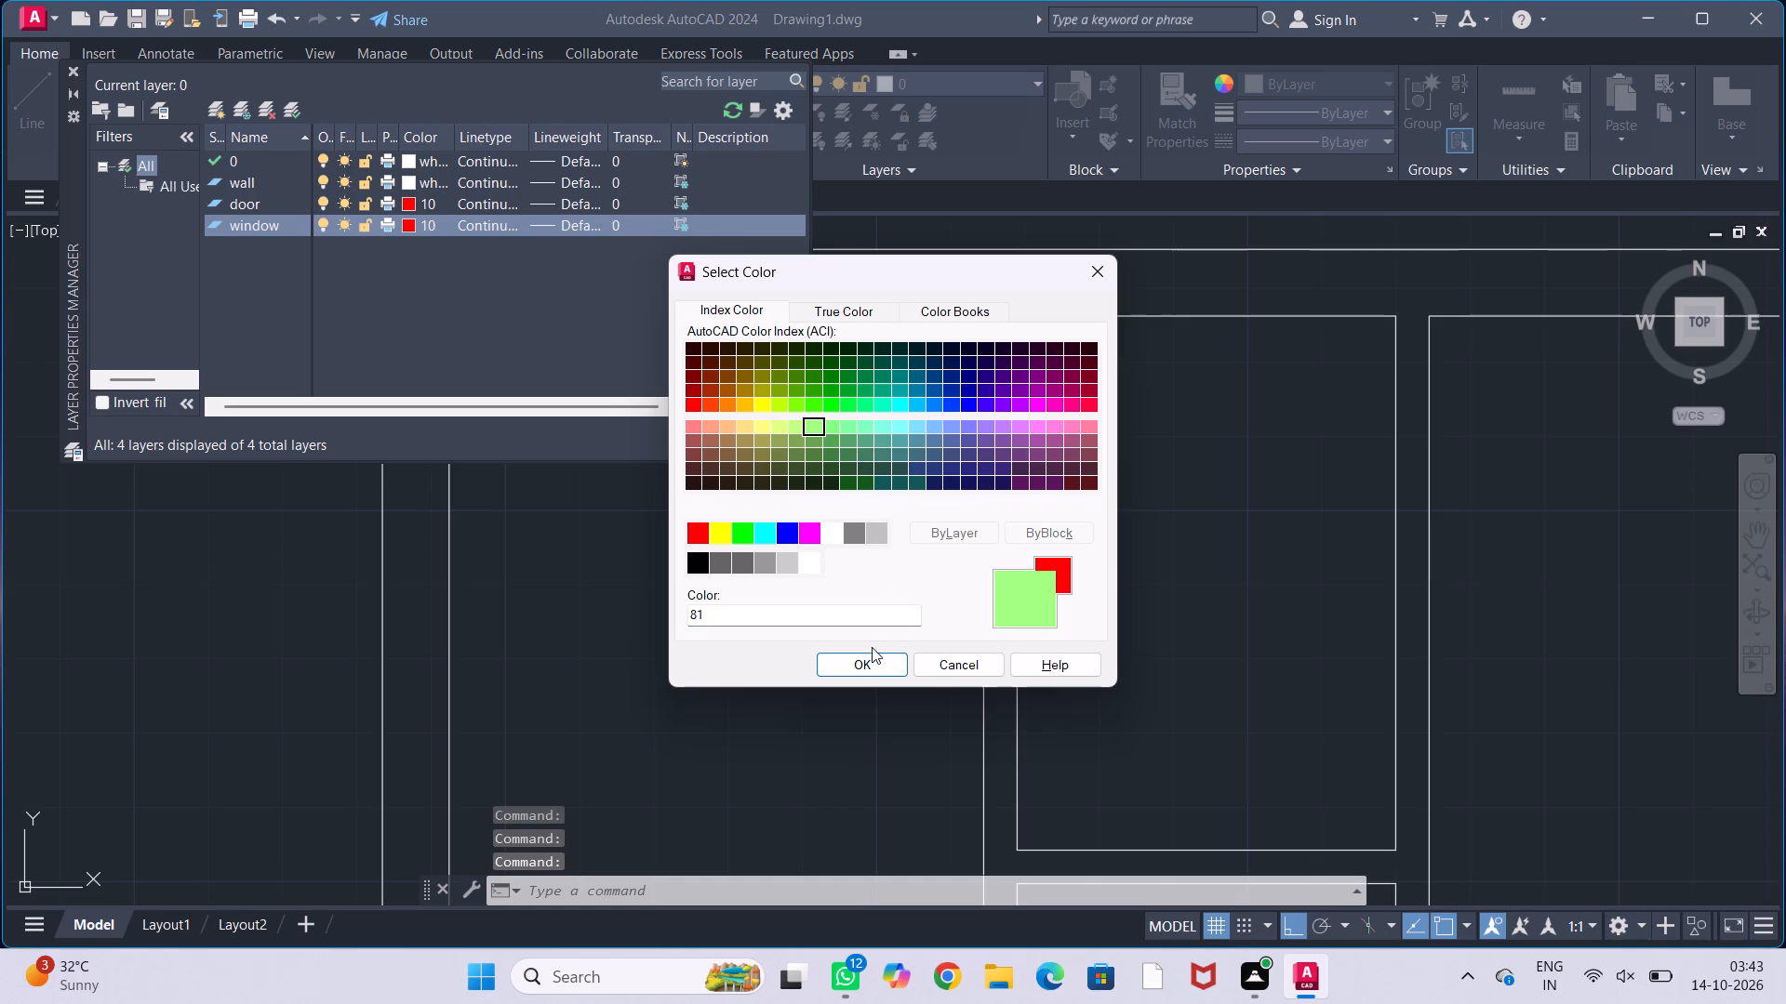
{"action": "left_click", "coordinate": [871, 661]}
Create a new layer named ventilator and set its colour to light blue, index colour 151.
{"action": "left_click", "coordinate": [239, 109]}
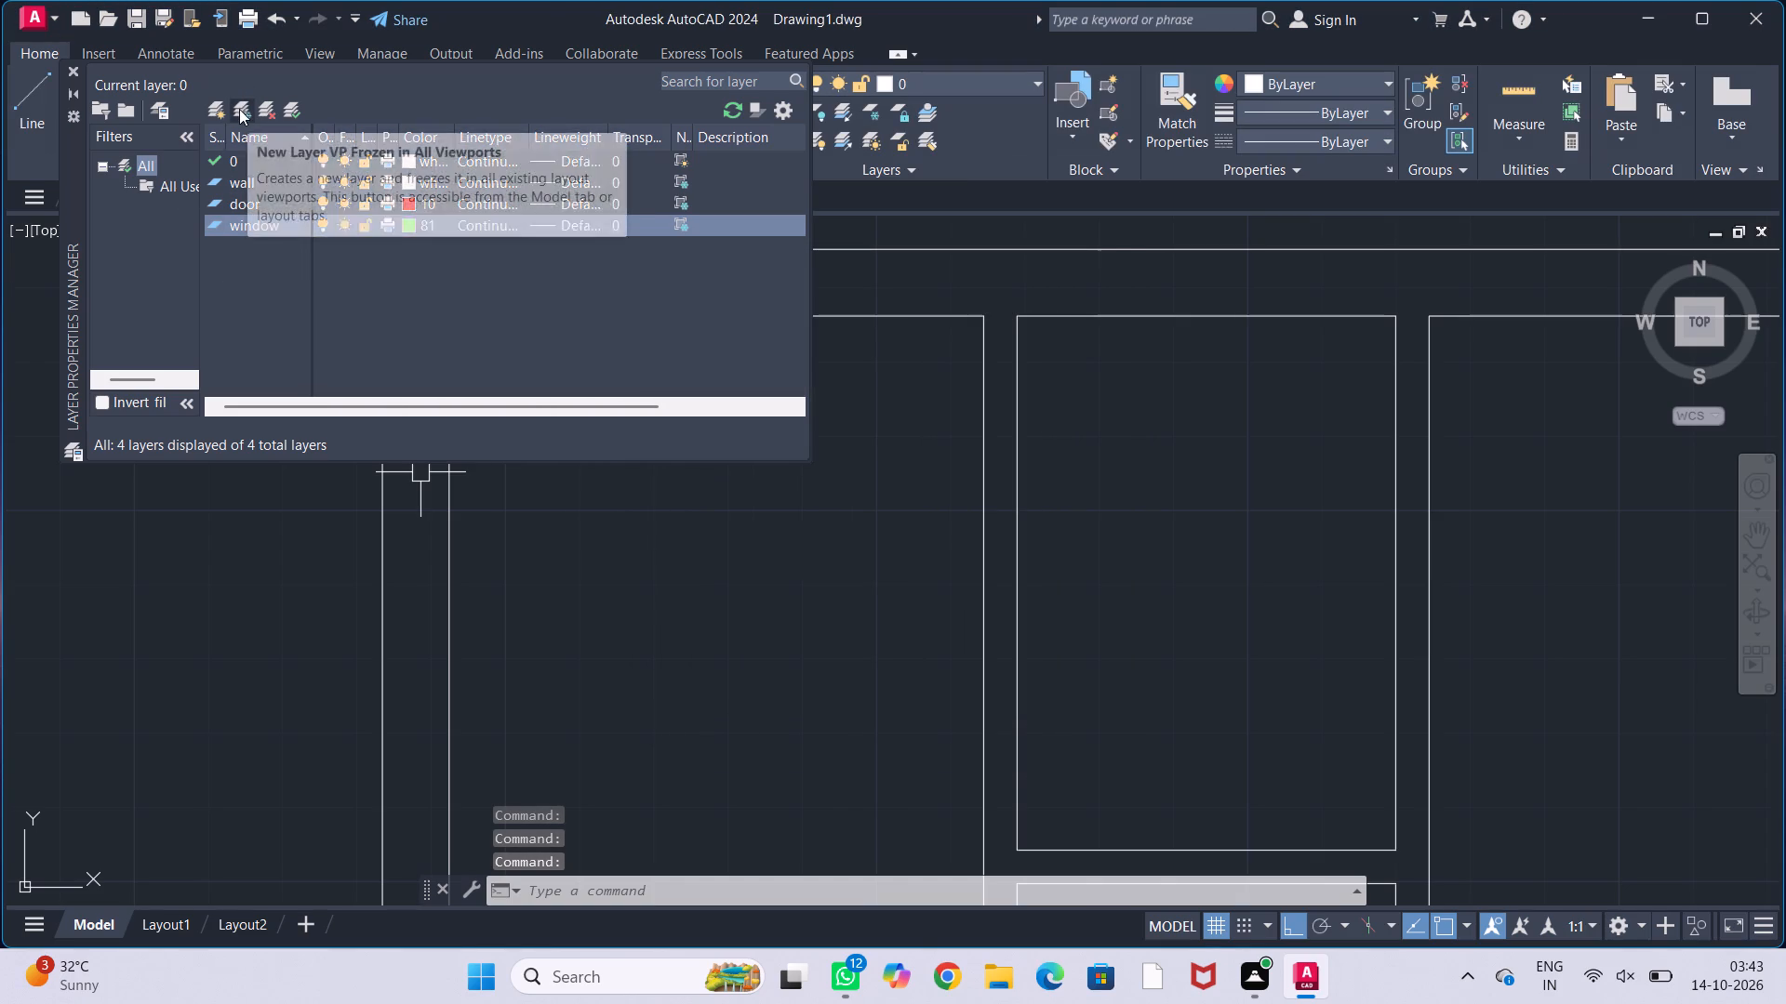
{"action": "key", "text": "BackSpace"}
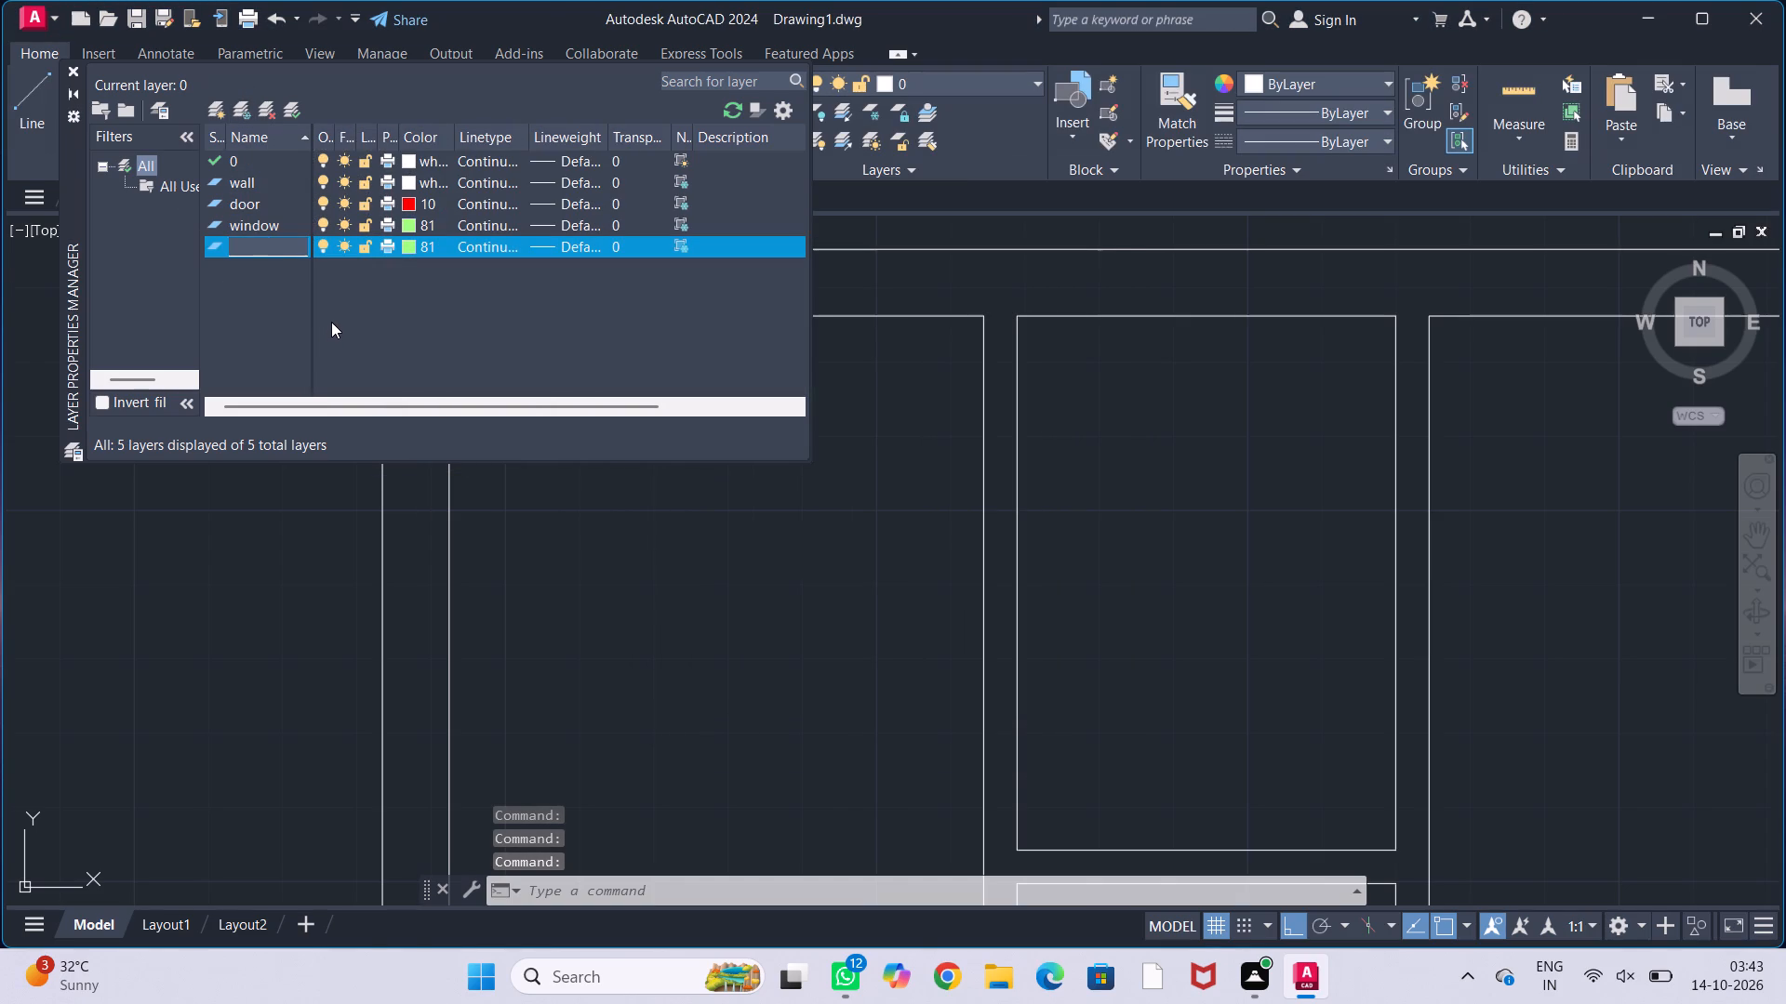
{"action": "type", "text": "ve"}
{"action": "key", "text": "n"}
{"action": "key", "text": "t"}
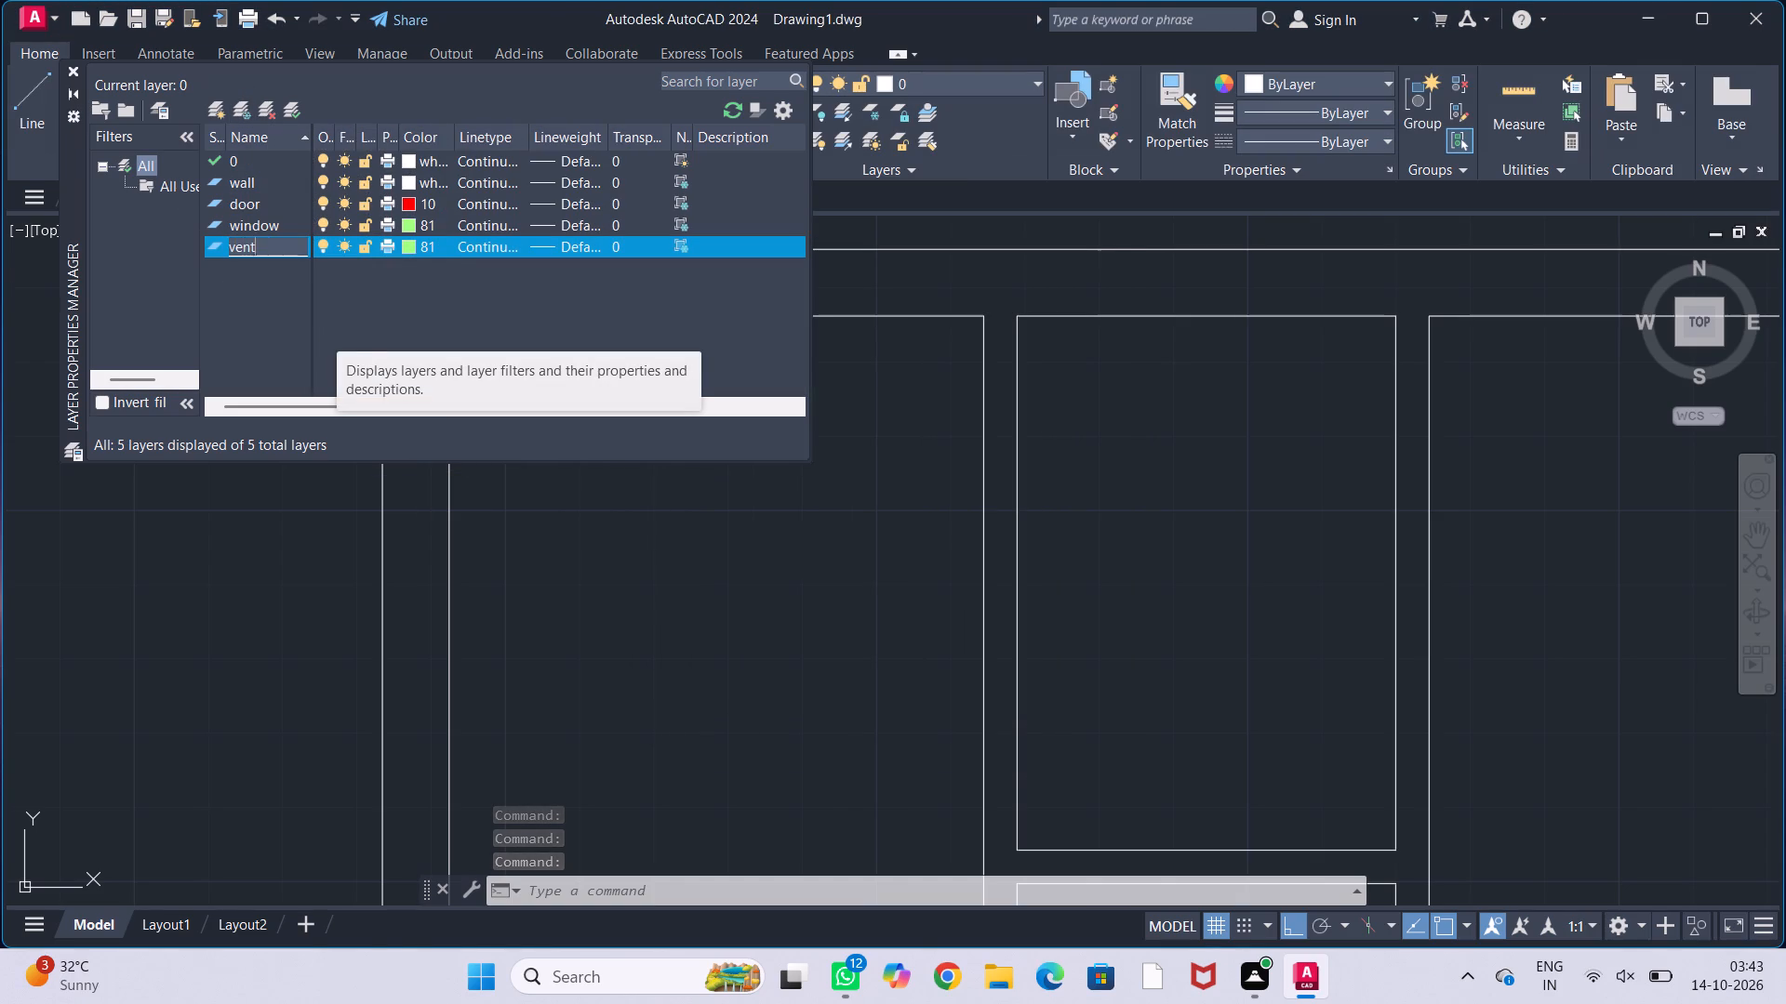
{"action": "type", "text": "il"}
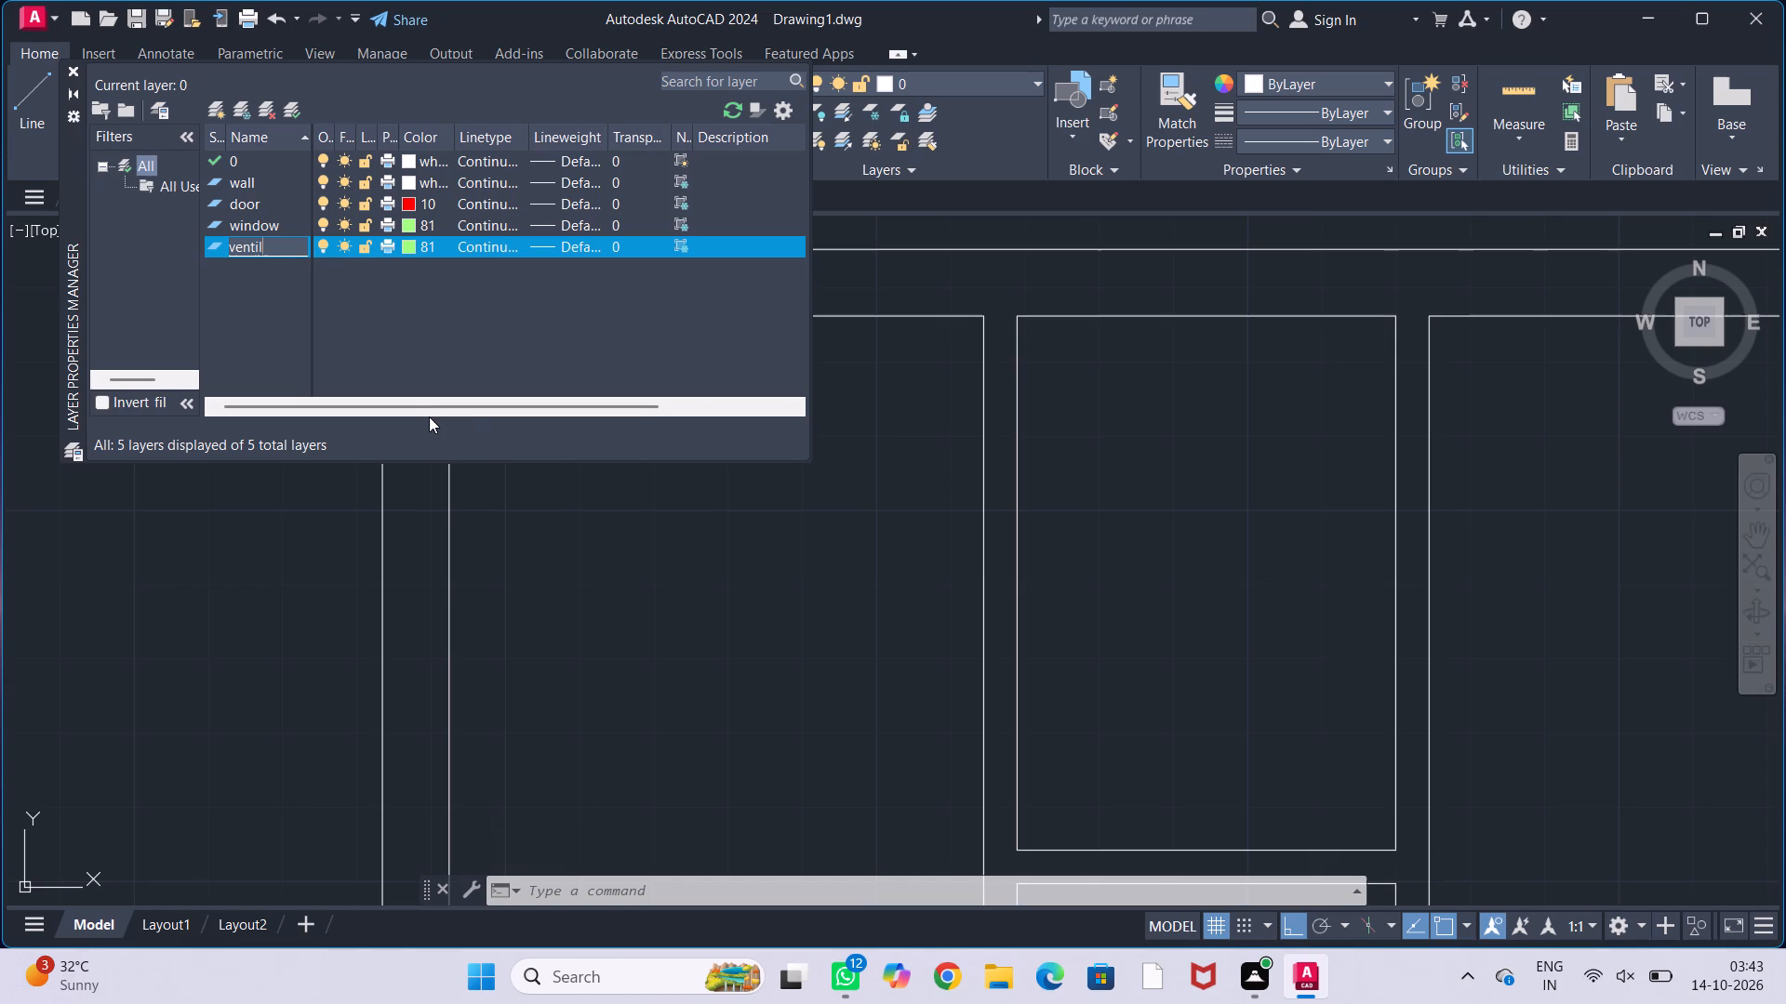
{"action": "key", "text": "a"}
{"action": "key", "text": "t"}
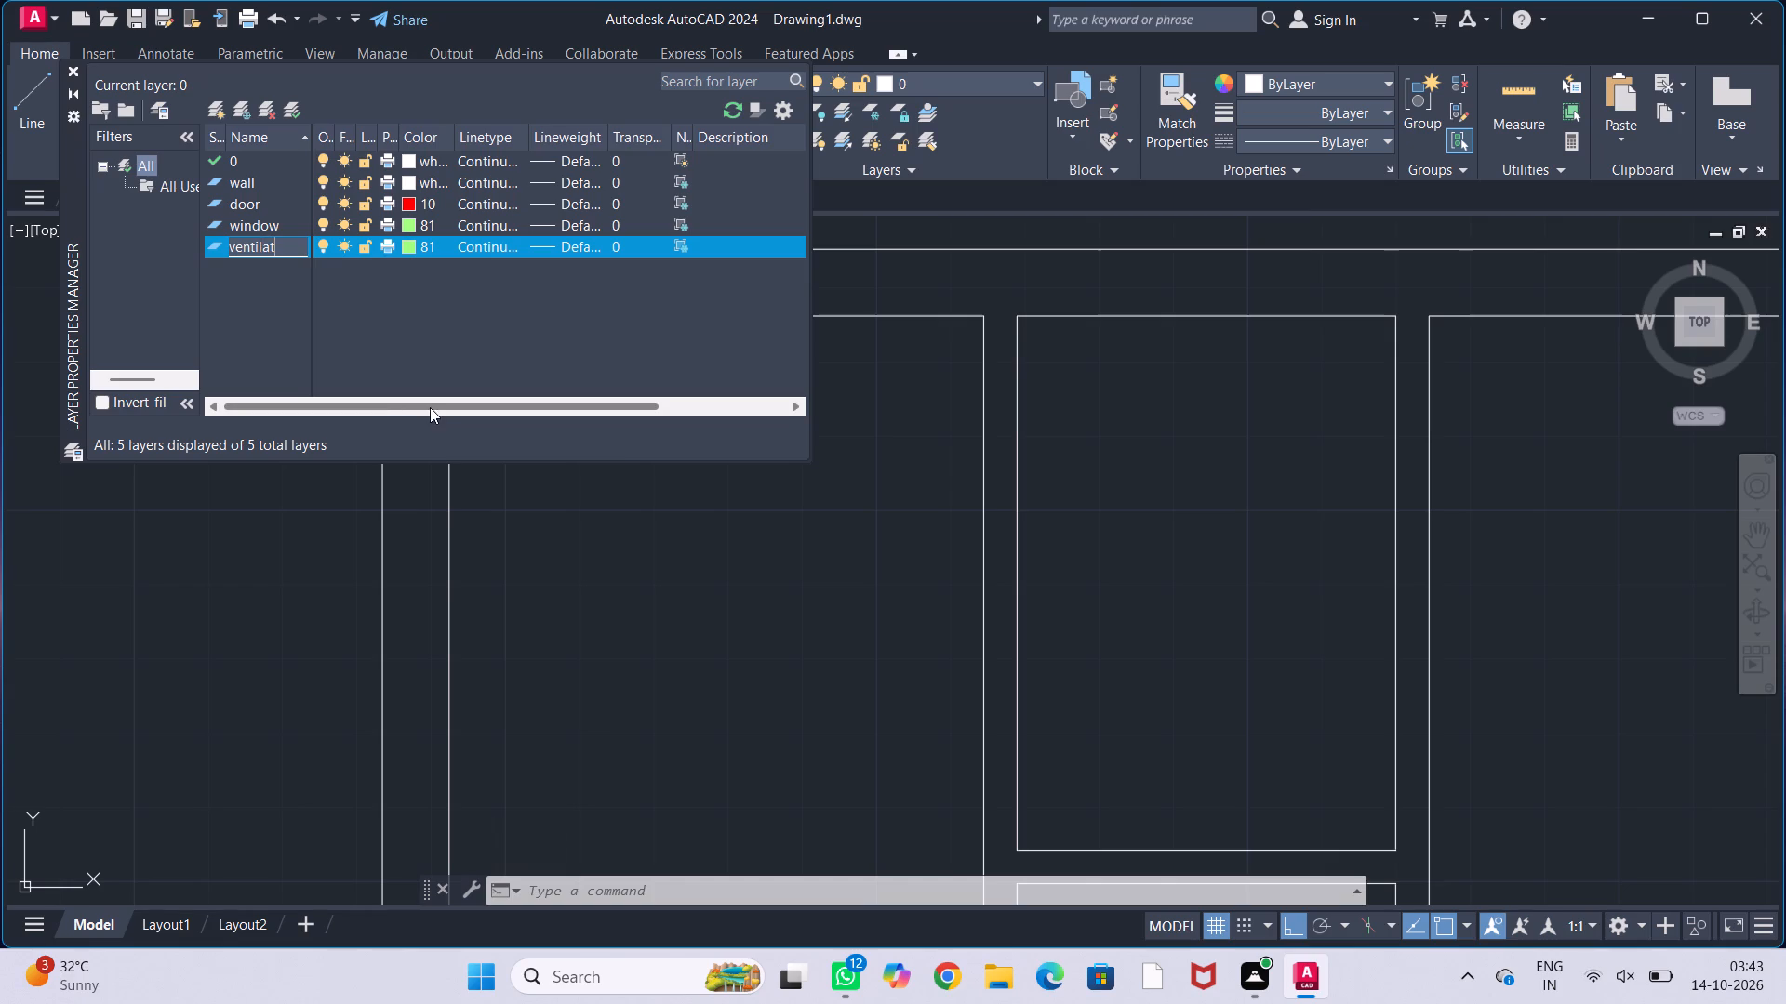
{"action": "type", "text": "or"}
{"action": "left_click", "coordinate": [406, 246]}
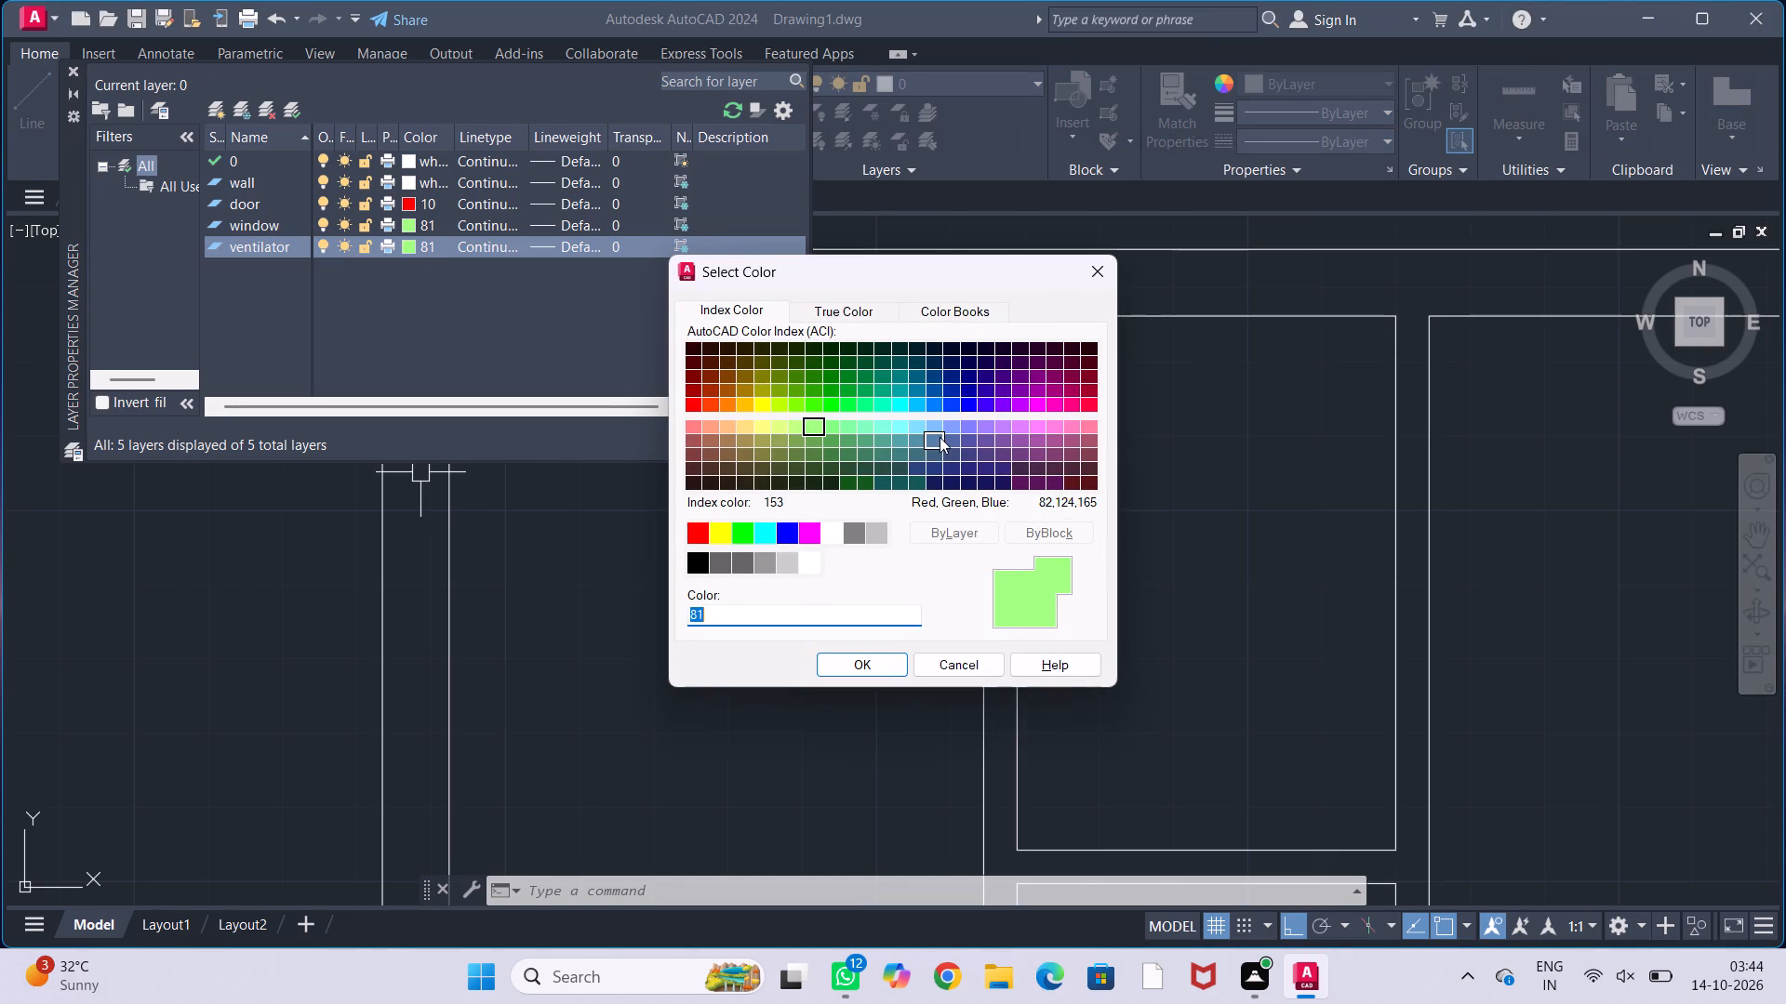
{"action": "left_click", "coordinate": [927, 424]}
{"action": "left_click", "coordinate": [874, 665]}
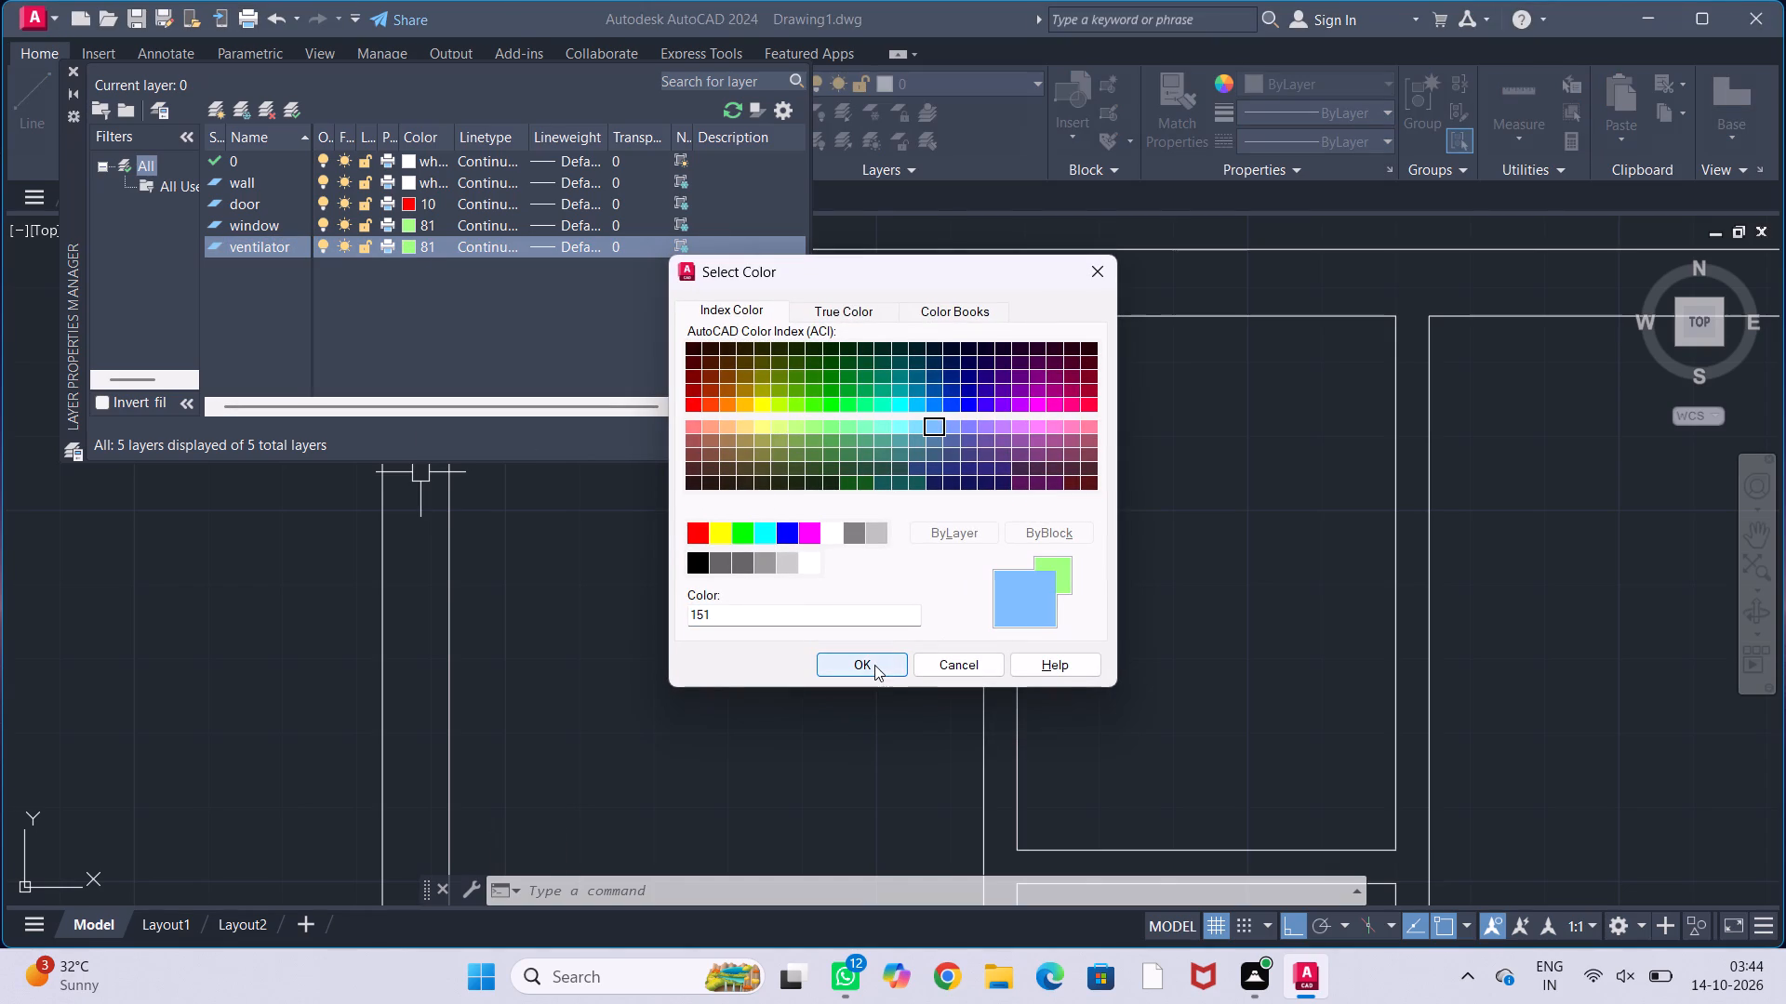
Create a new layer named staircase, set its colour to light purple, index colour 201, and close the layer manager.
{"action": "left_click", "coordinate": [243, 104]}
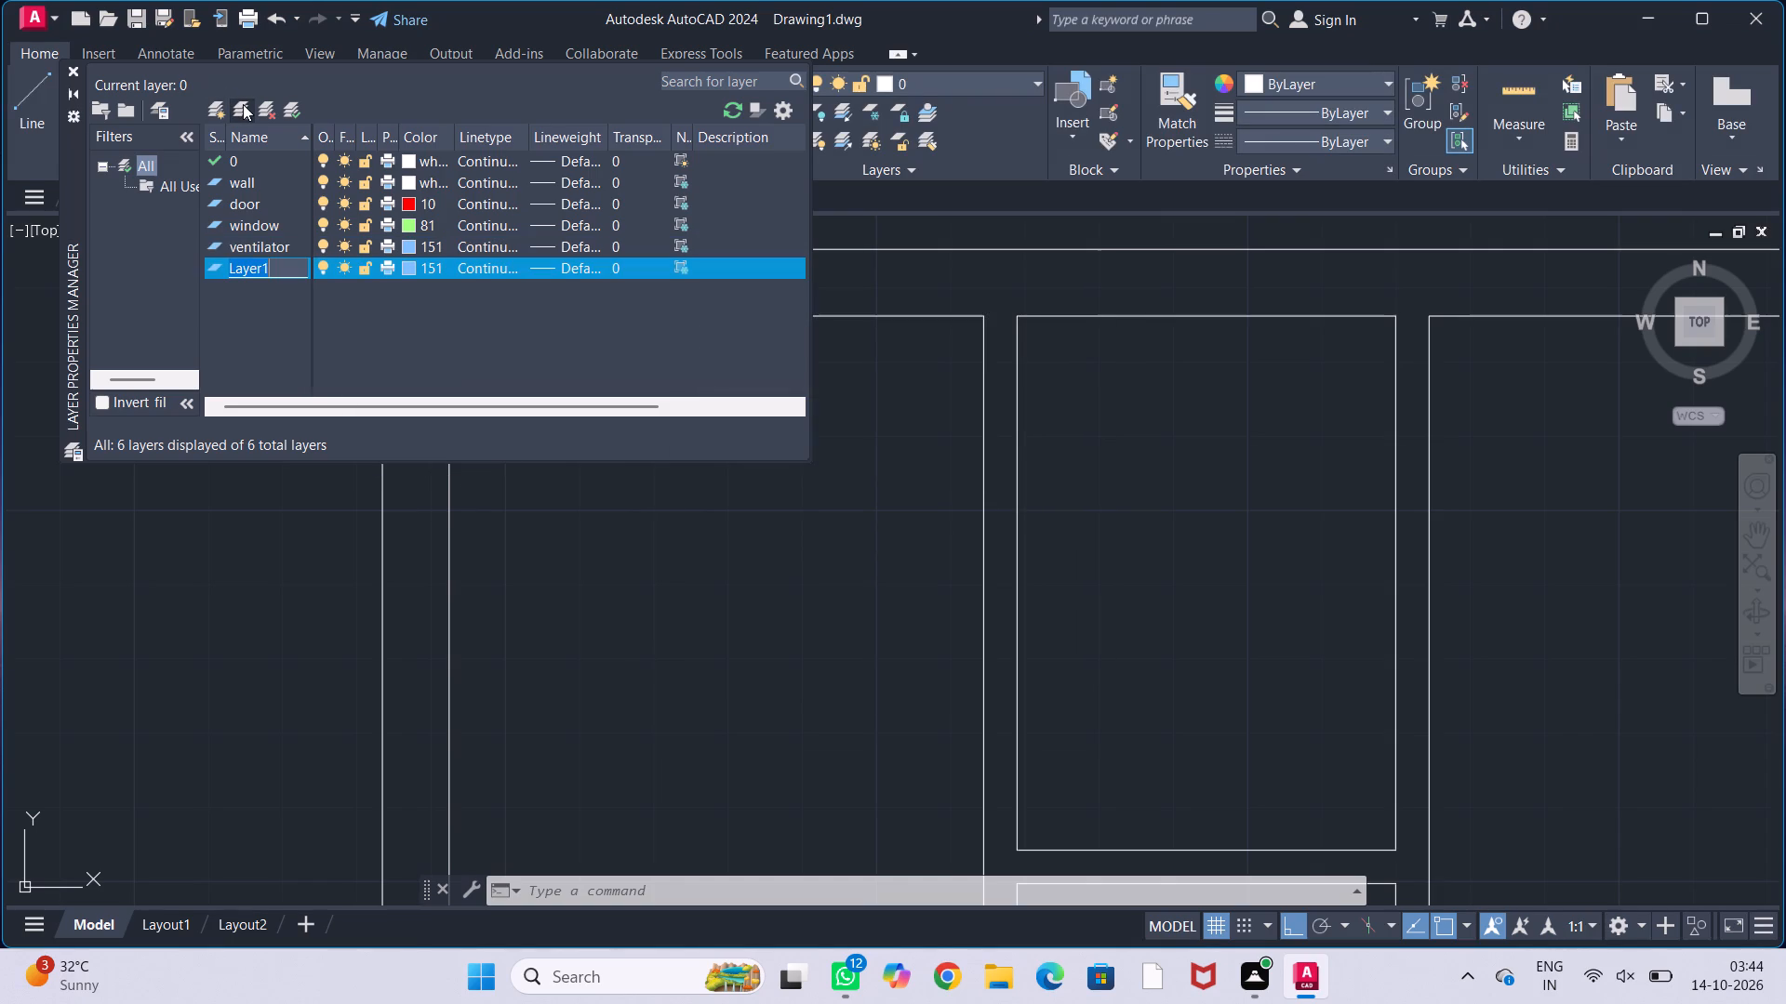
{"action": "key", "text": "BackSpace"}
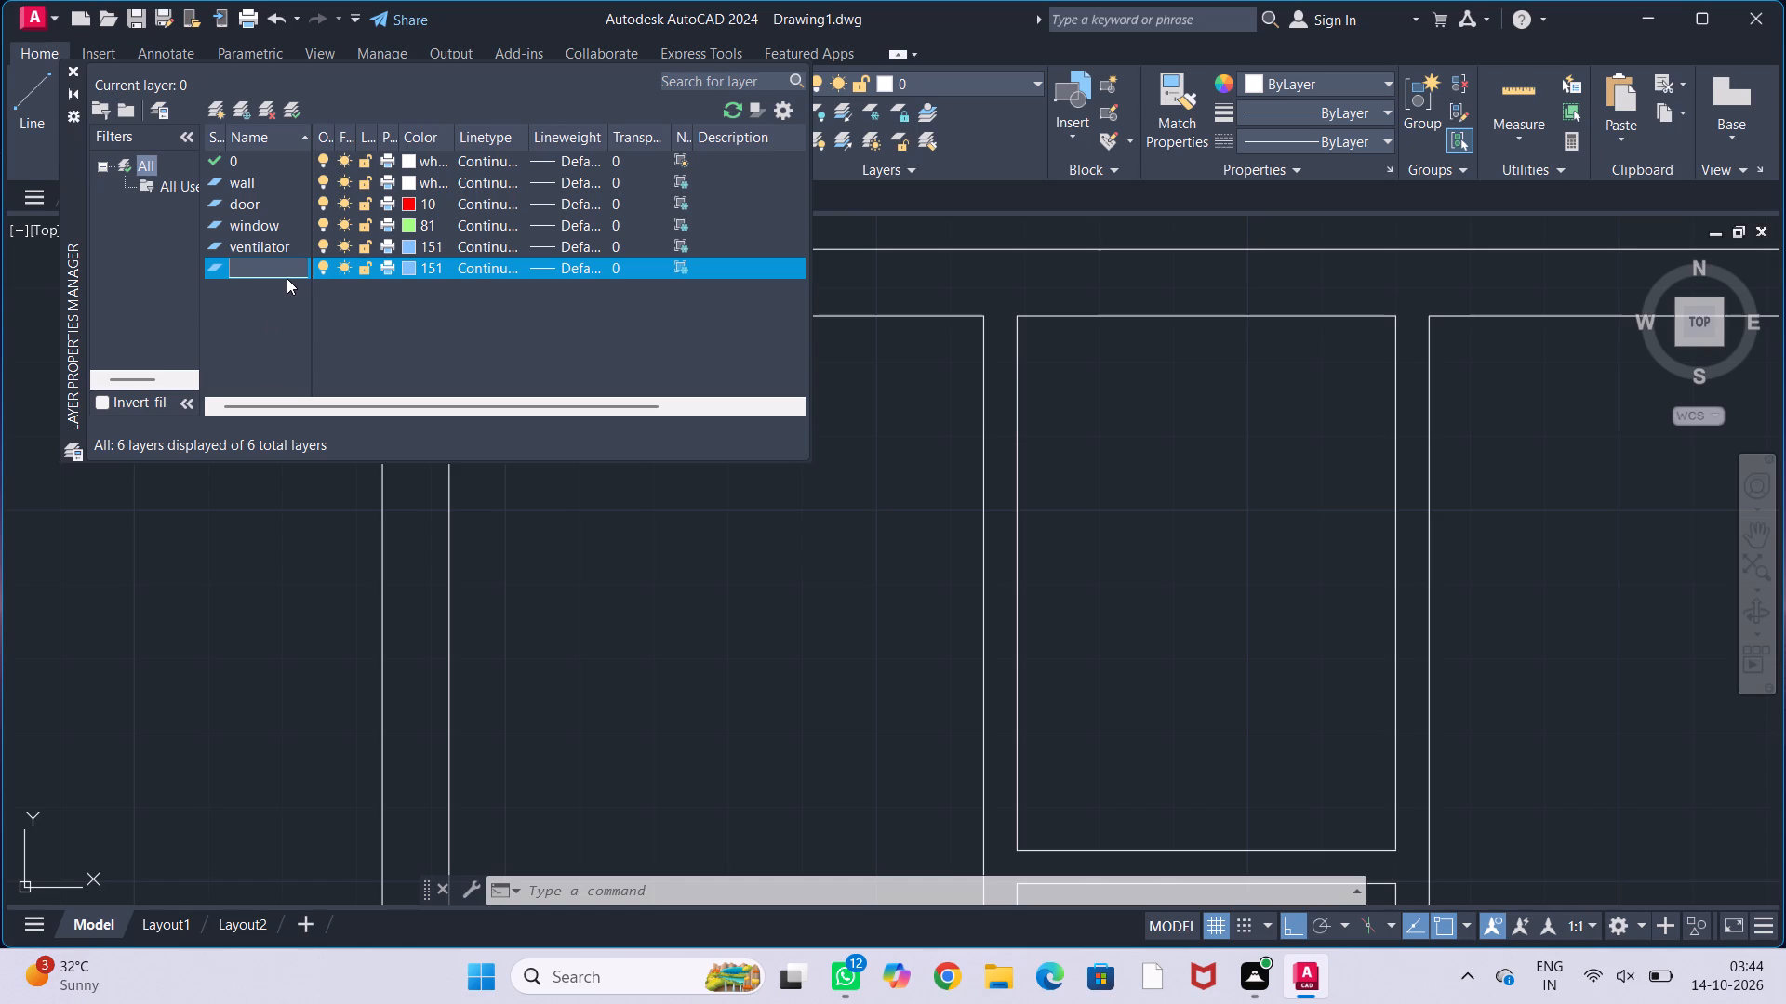
{"action": "key", "text": "s"}
{"action": "type", "text": "taircase"}
{"action": "left_click", "coordinate": [409, 266]}
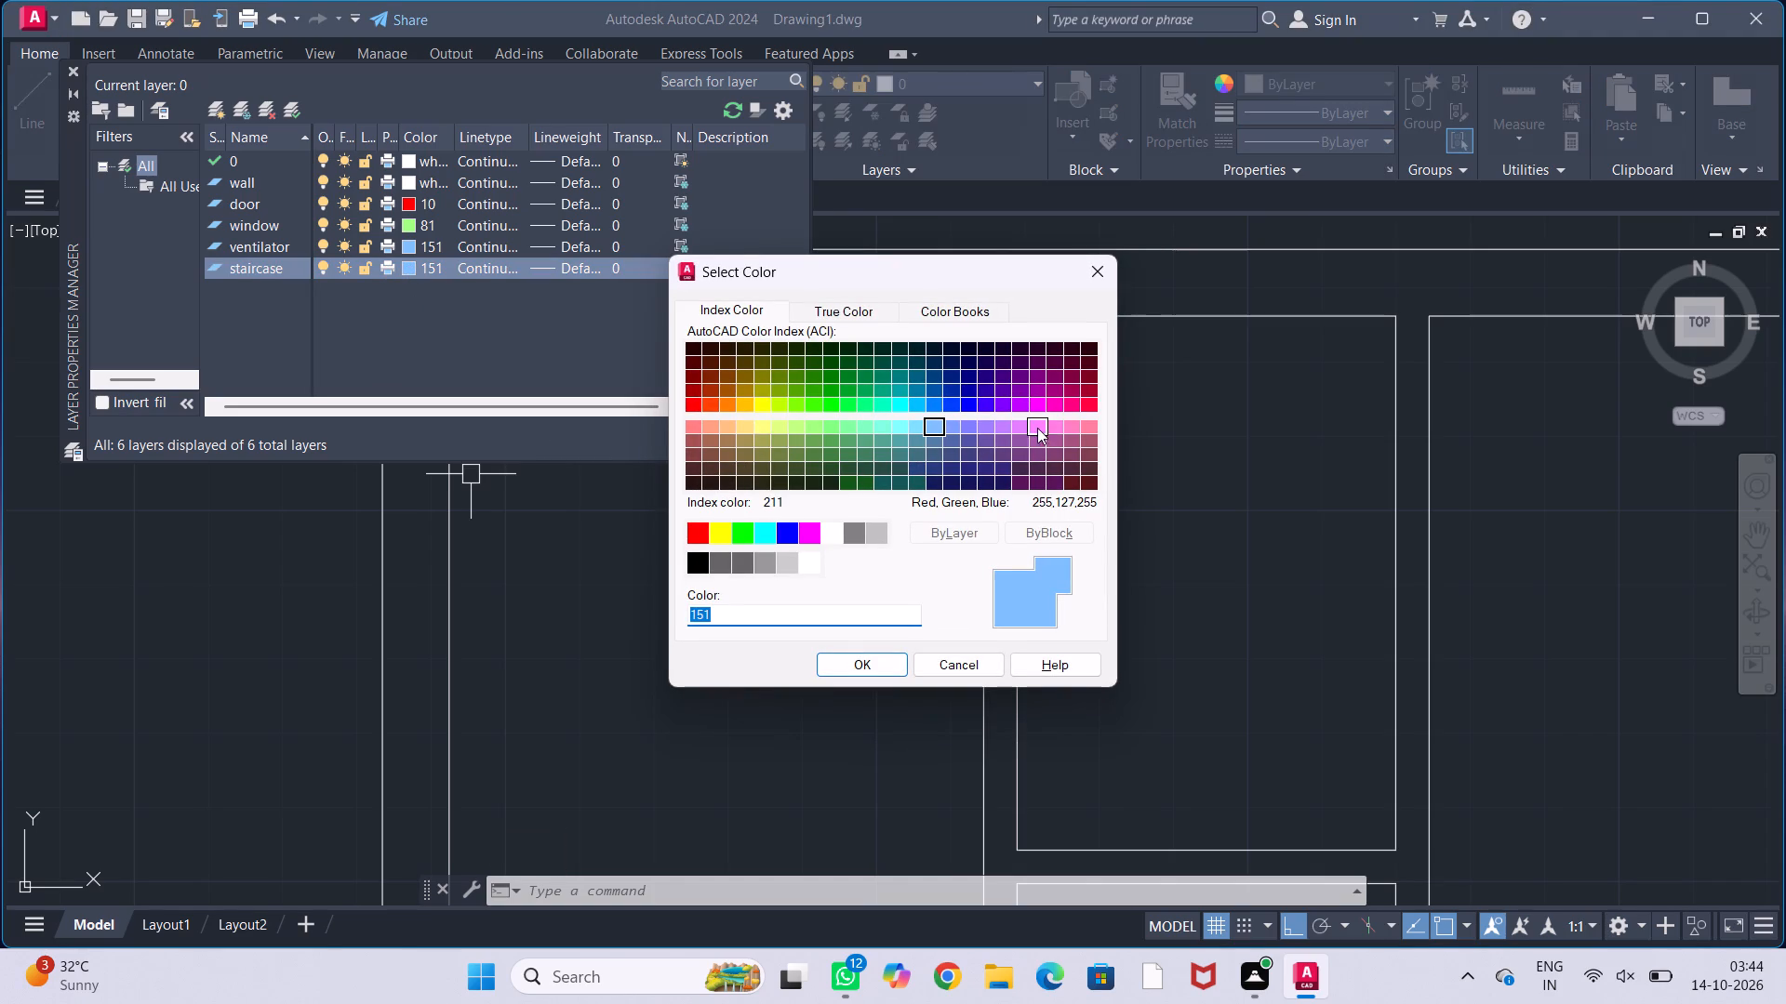
{"action": "left_click", "coordinate": [1018, 429]}
{"action": "left_click", "coordinate": [853, 666]}
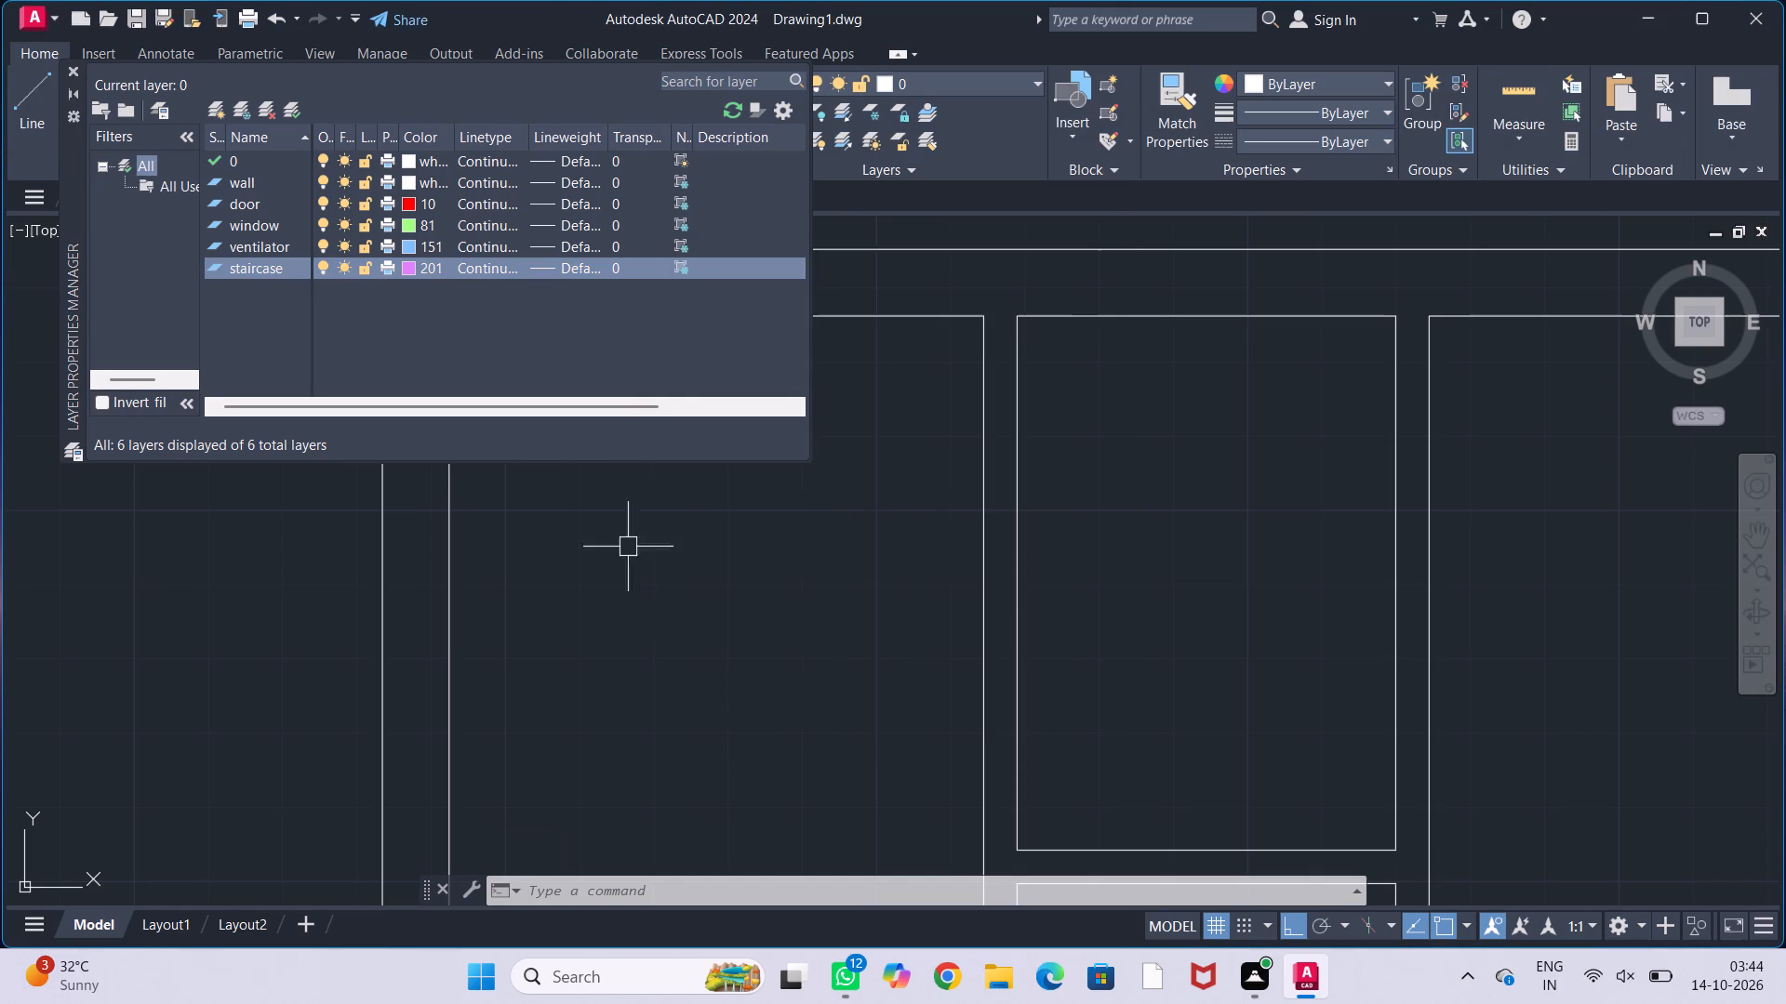
{"action": "left_click", "coordinate": [73, 68]}
Move all lines of the floor plan to the wall layer and clear the selection.
{"action": "scroll", "coordinate": [816, 329], "scroll_direction": "down", "scroll_amount": 5}
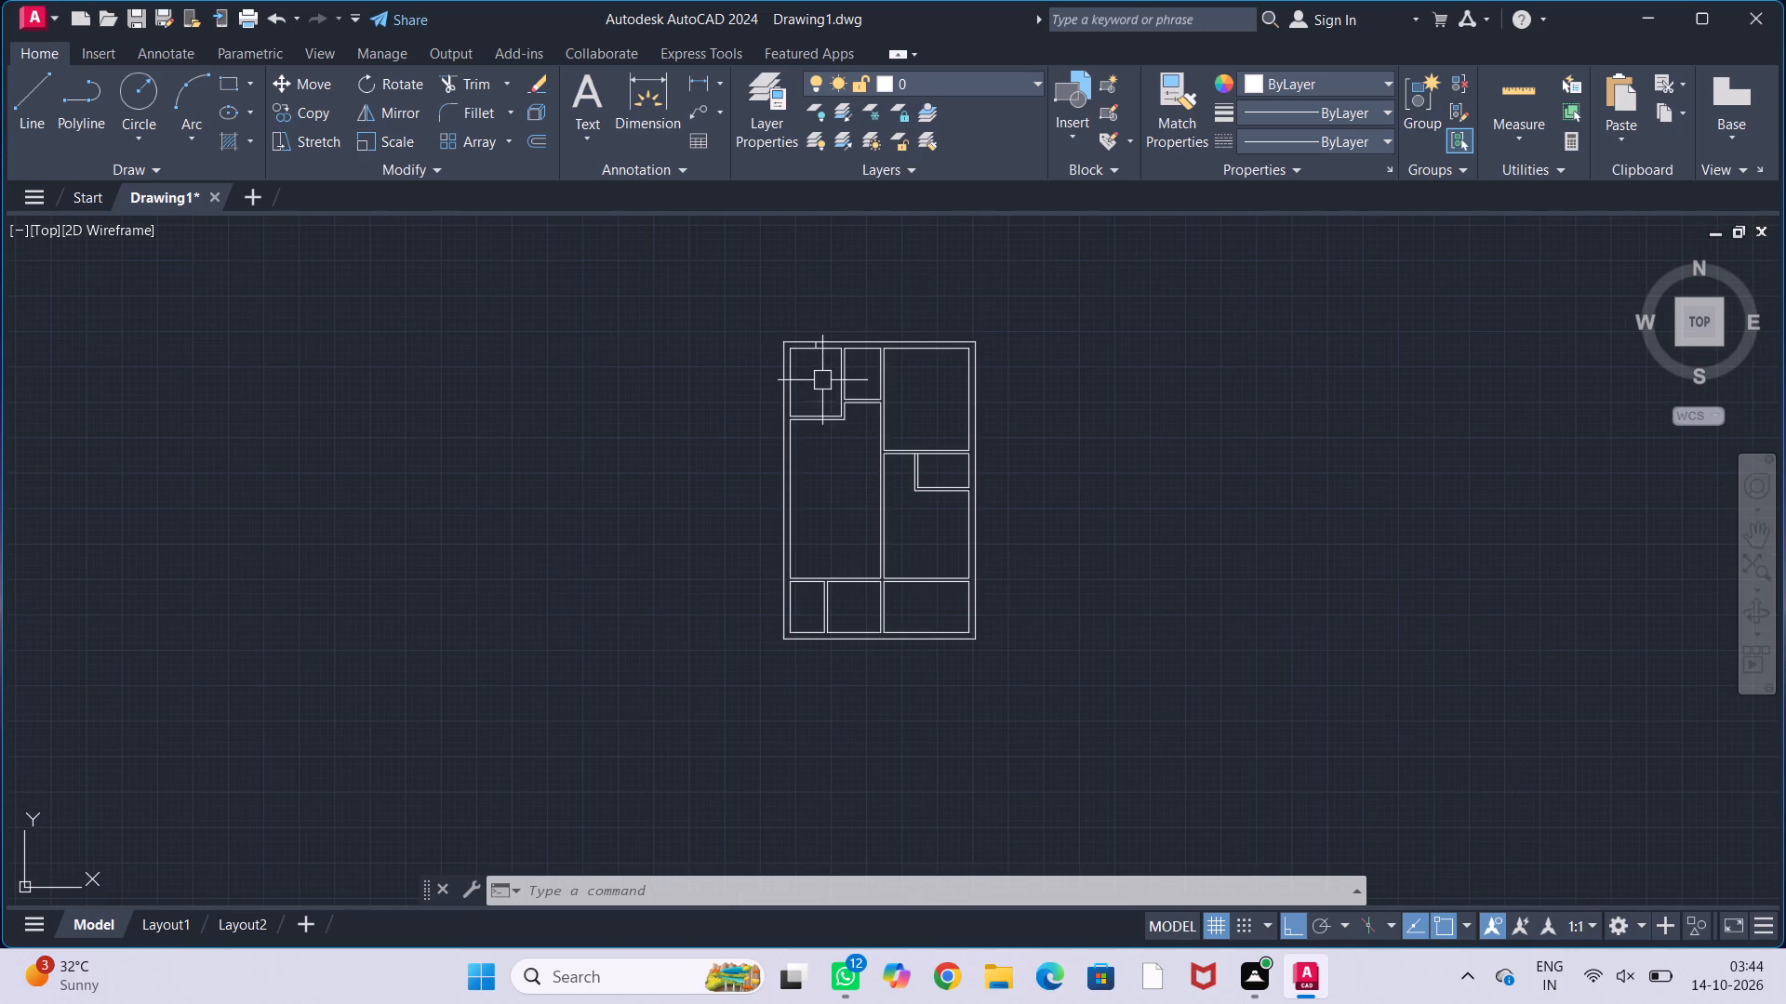
{"action": "left_click", "coordinate": [689, 281]}
{"action": "left_click", "coordinate": [1099, 720]}
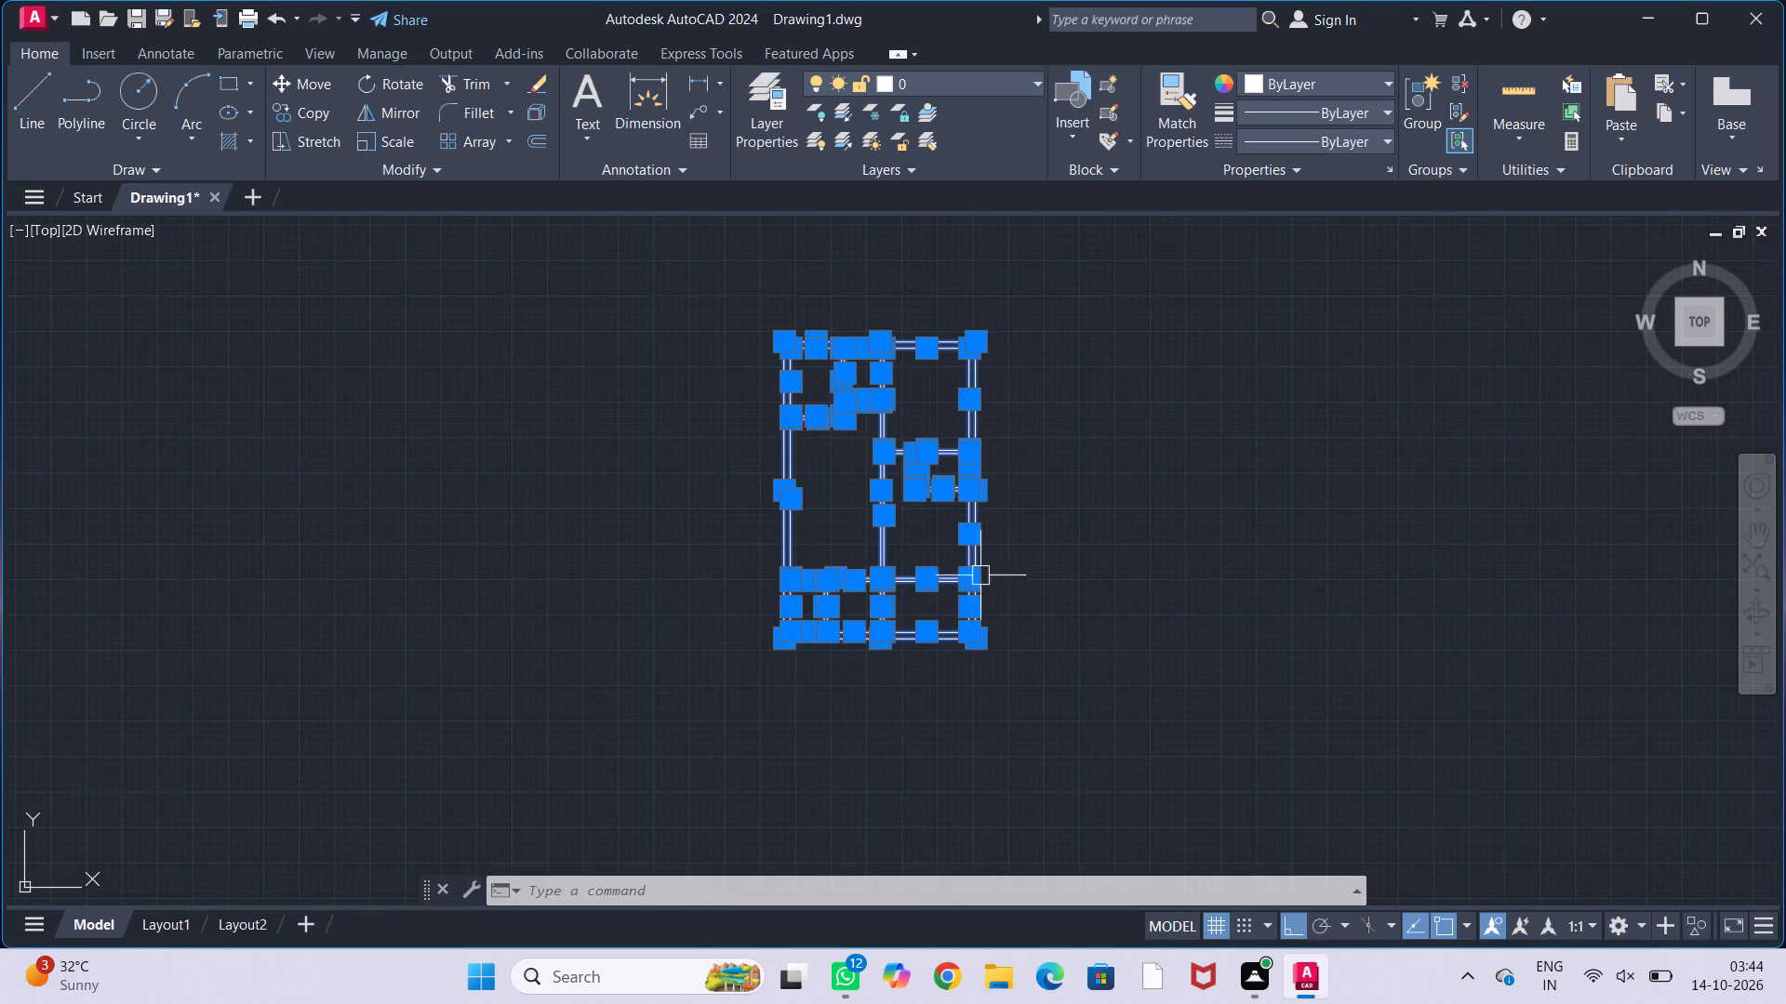
{"action": "left_click", "coordinate": [936, 87]}
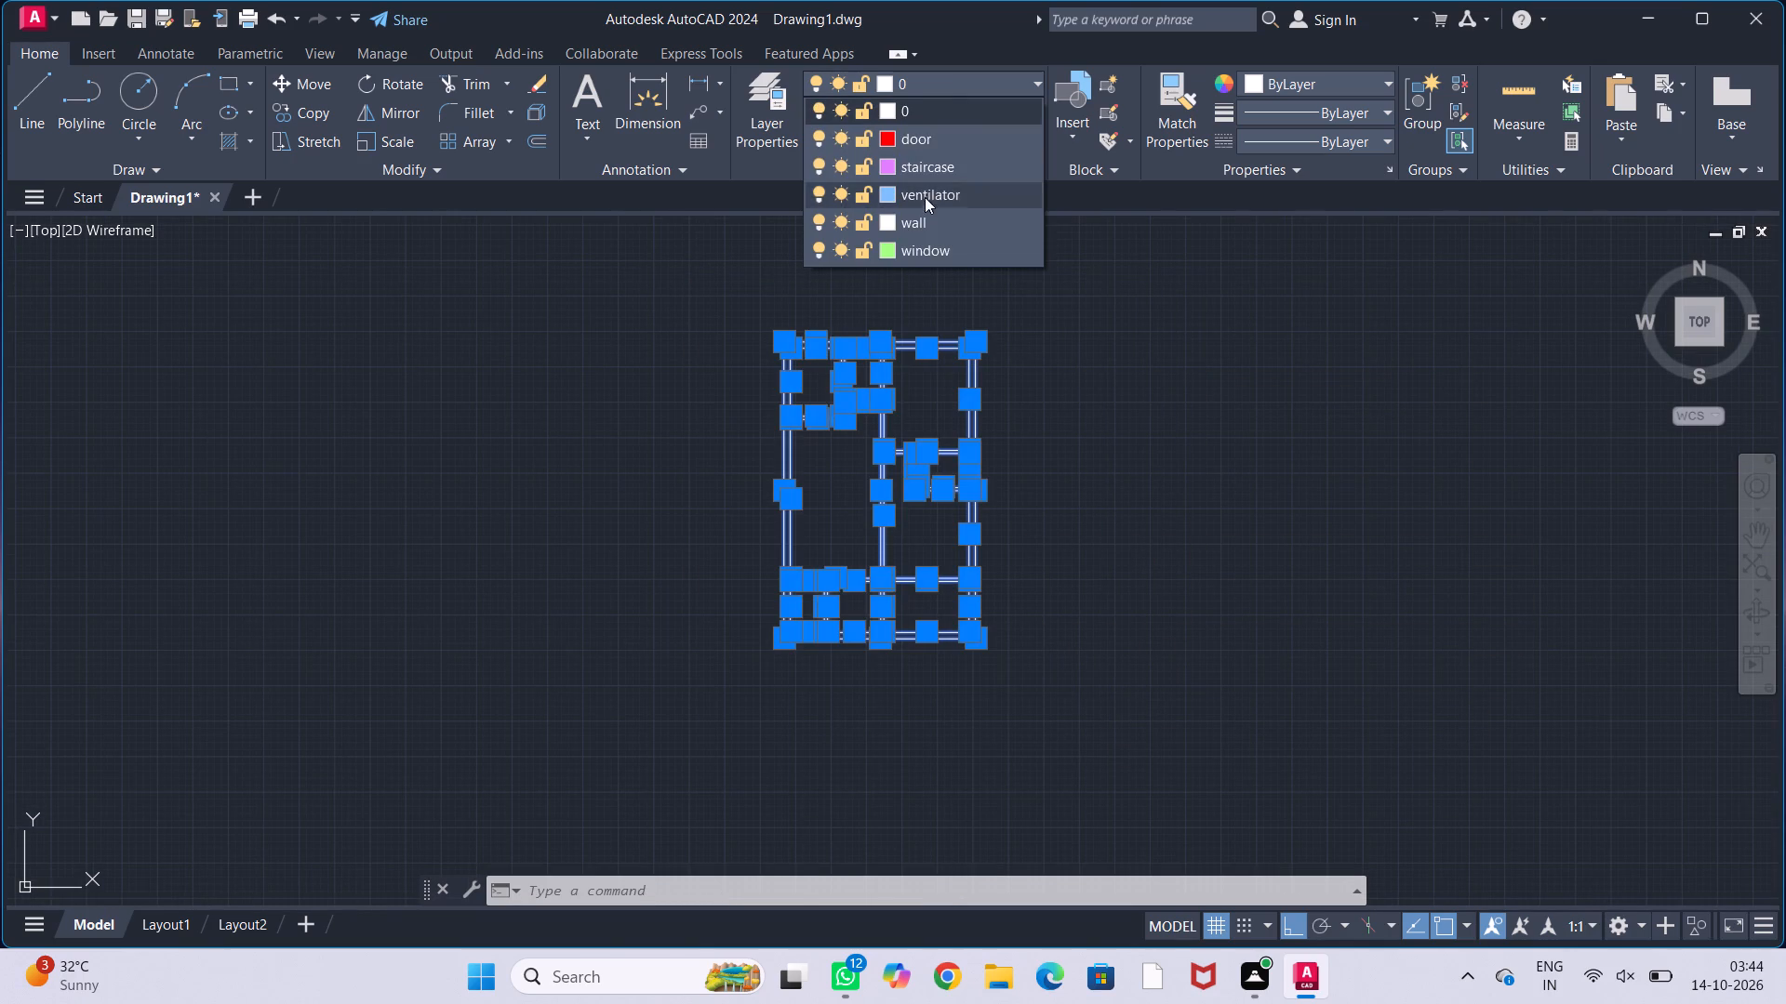
{"action": "left_click", "coordinate": [934, 221]}
{"action": "key", "text": "Escape"}
{"action": "key", "text": "Escape"}
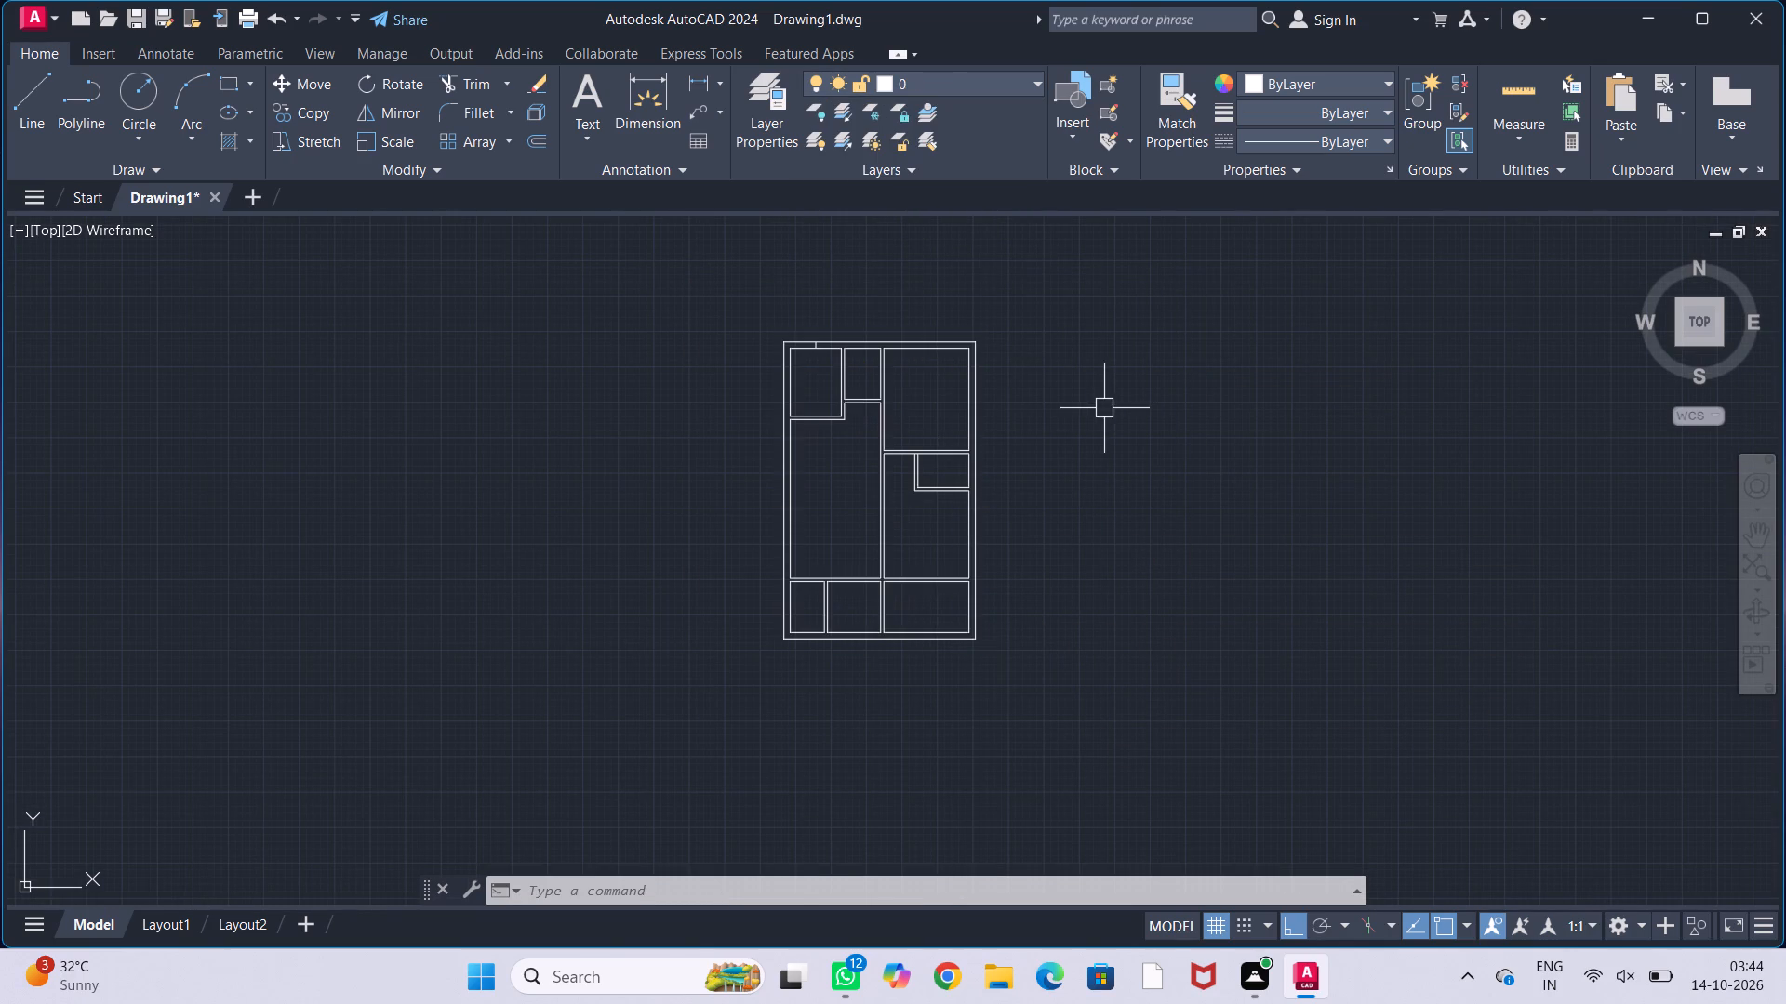
{"action": "key", "text": "Escape"}
{"action": "key", "text": "Escape"}
Make wall the current layer.
{"action": "left_click", "coordinate": [957, 74]}
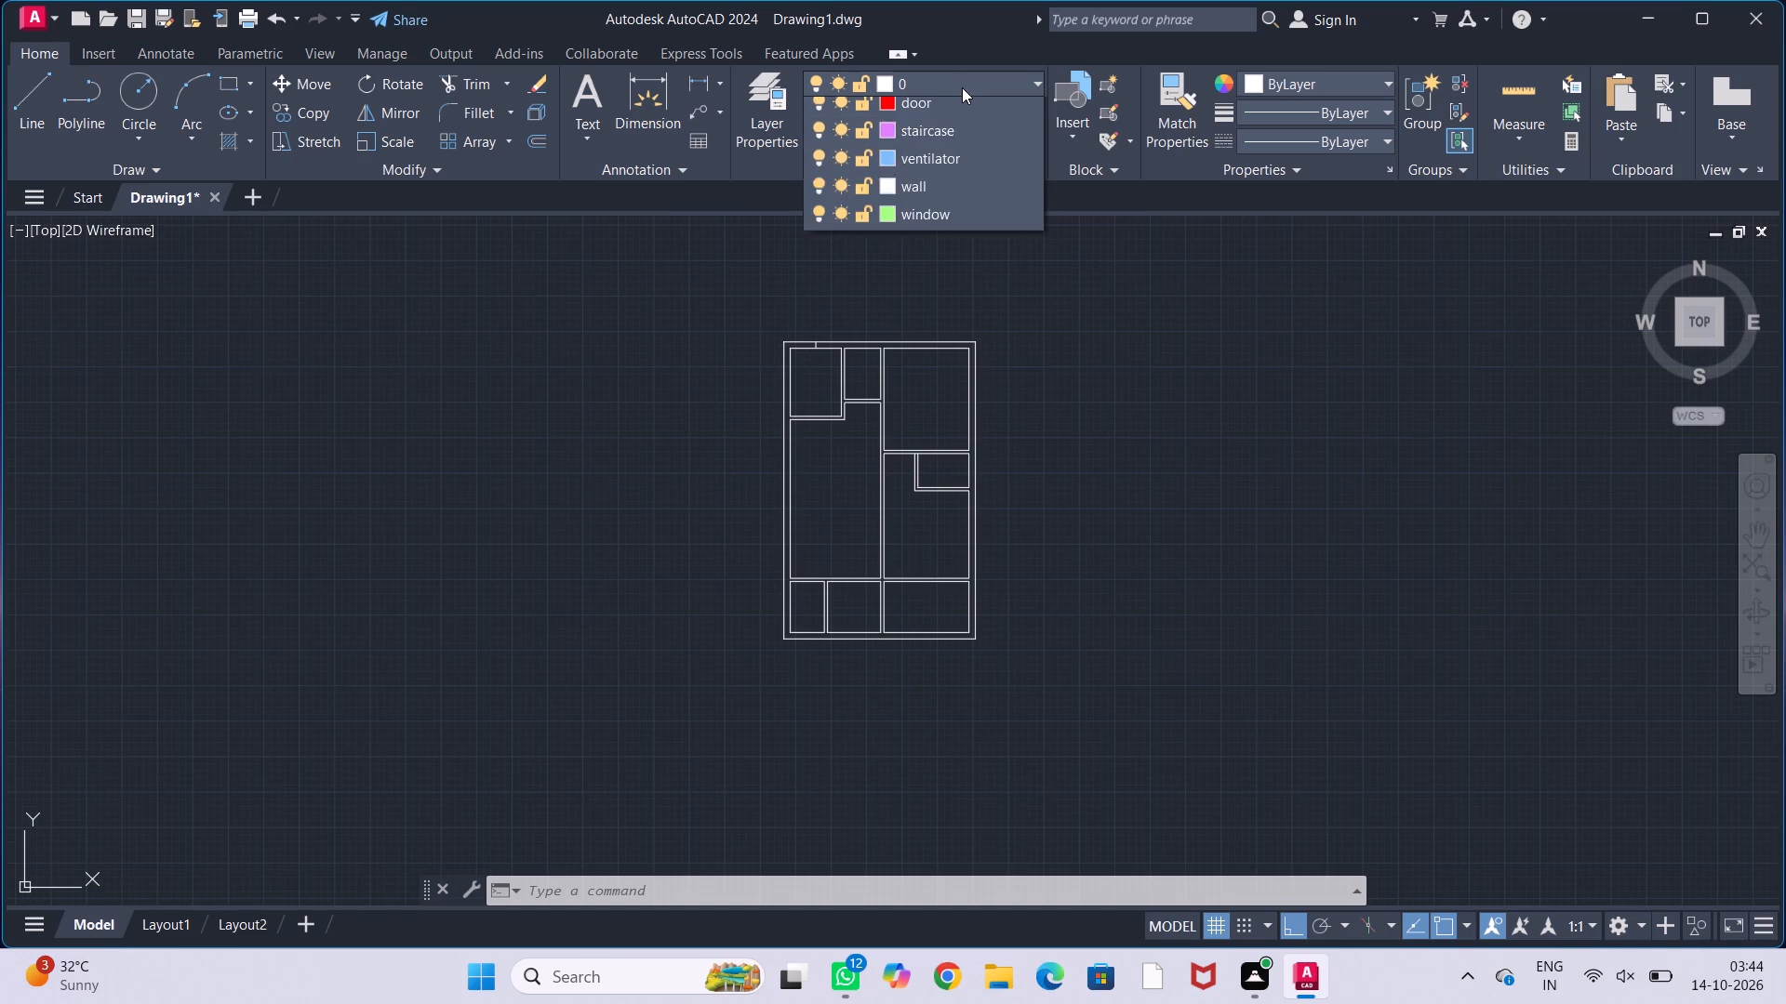
{"action": "left_click", "coordinate": [983, 218]}
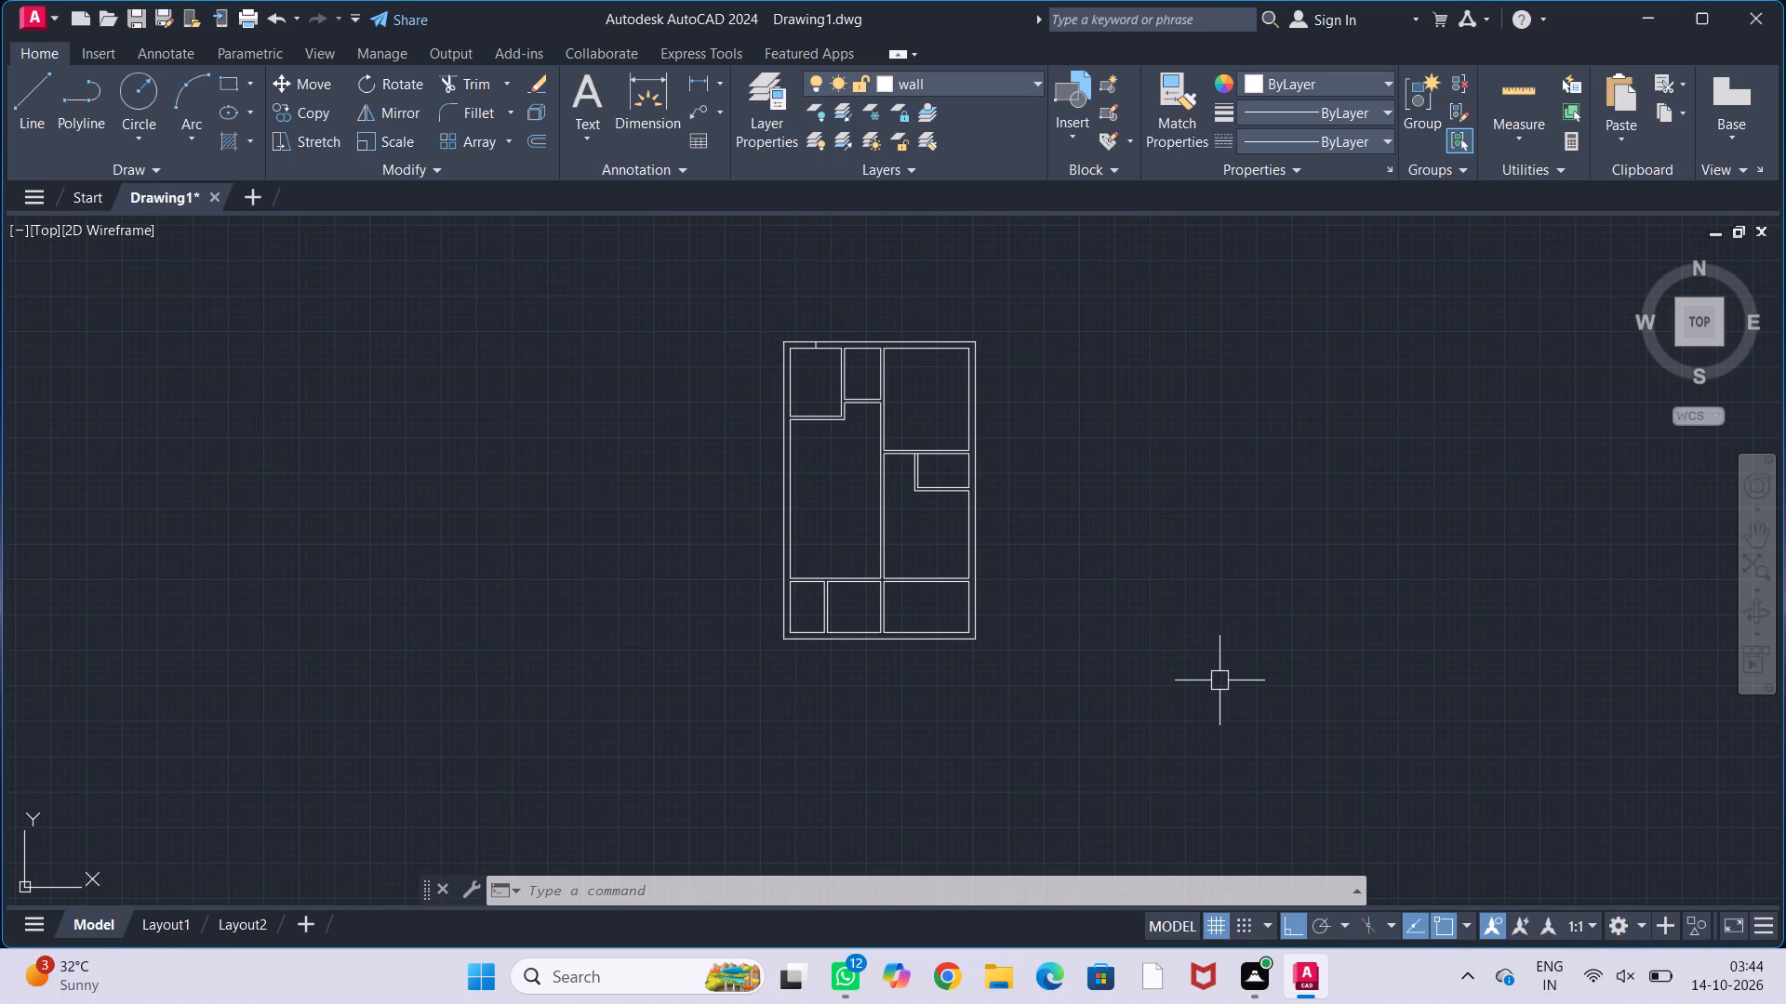
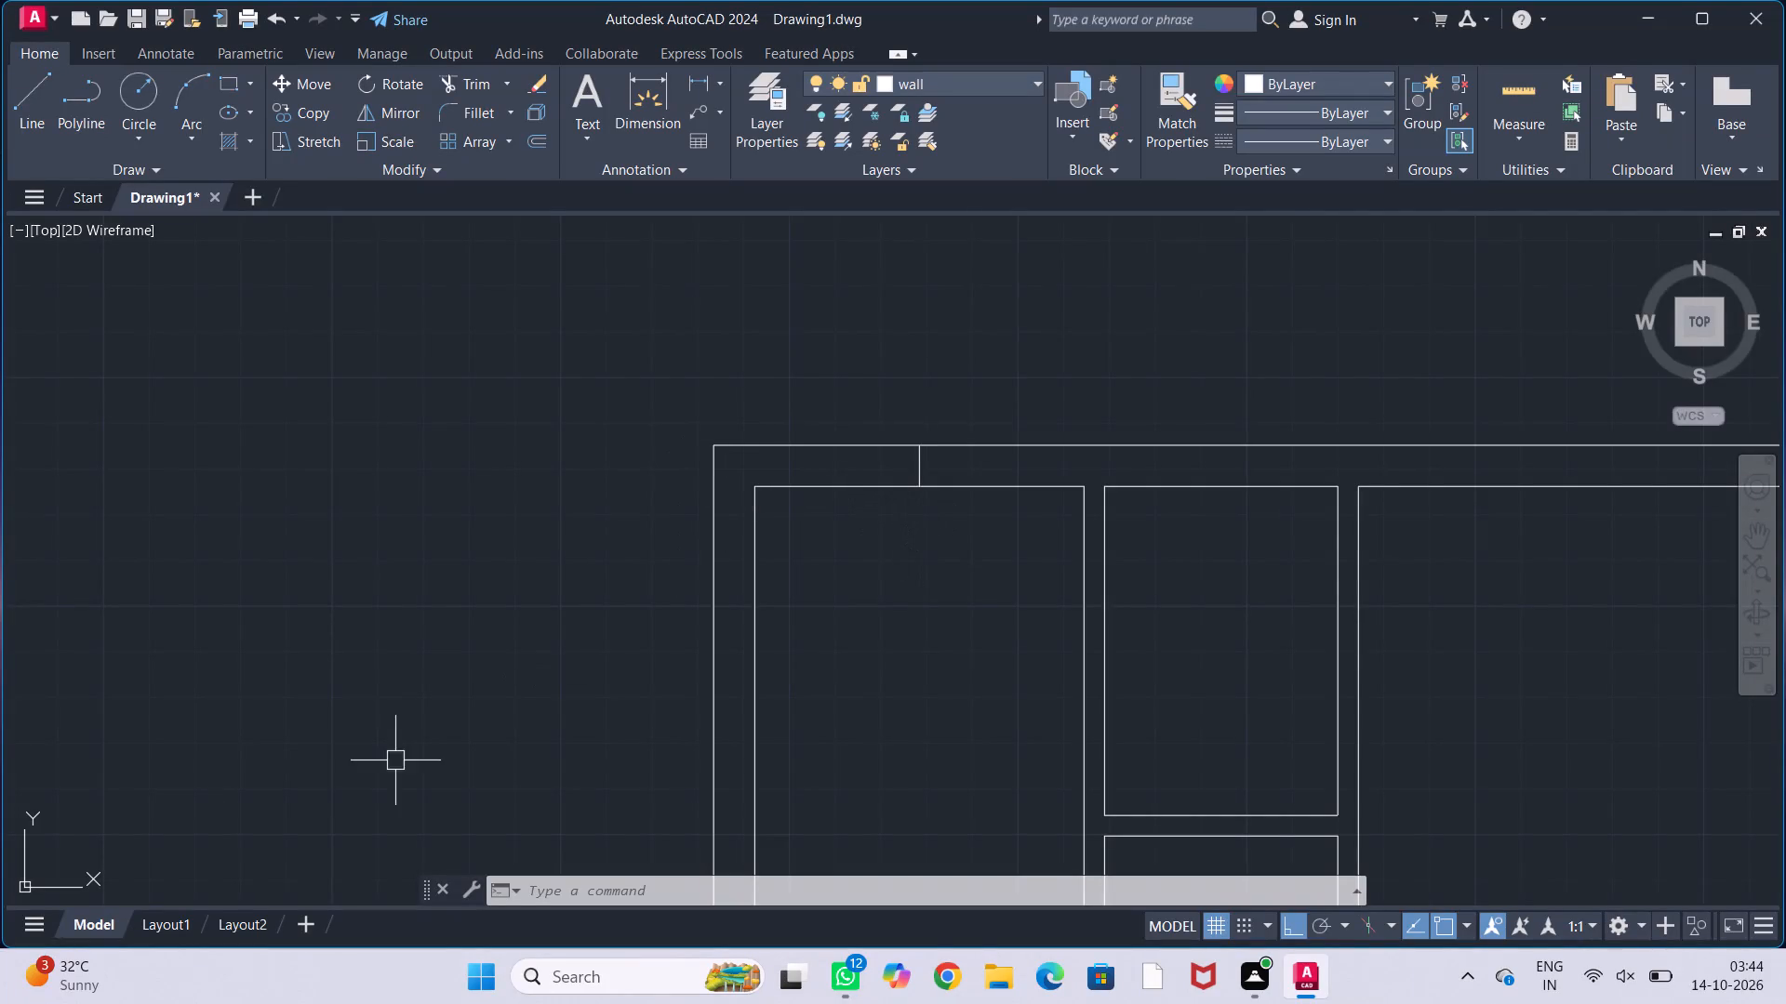
Offset the short line across the upper-left room's top wall by 1.5' to both sides.
{"action": "middle_click_drag", "start_coordinate": [922, 619], "coordinate": [740, 528]}
{"action": "scroll", "coordinate": [766, 498], "scroll_direction": "up", "scroll_amount": 1}
{"action": "middle_click_drag", "start_coordinate": [775, 494], "coordinate": [803, 525]}
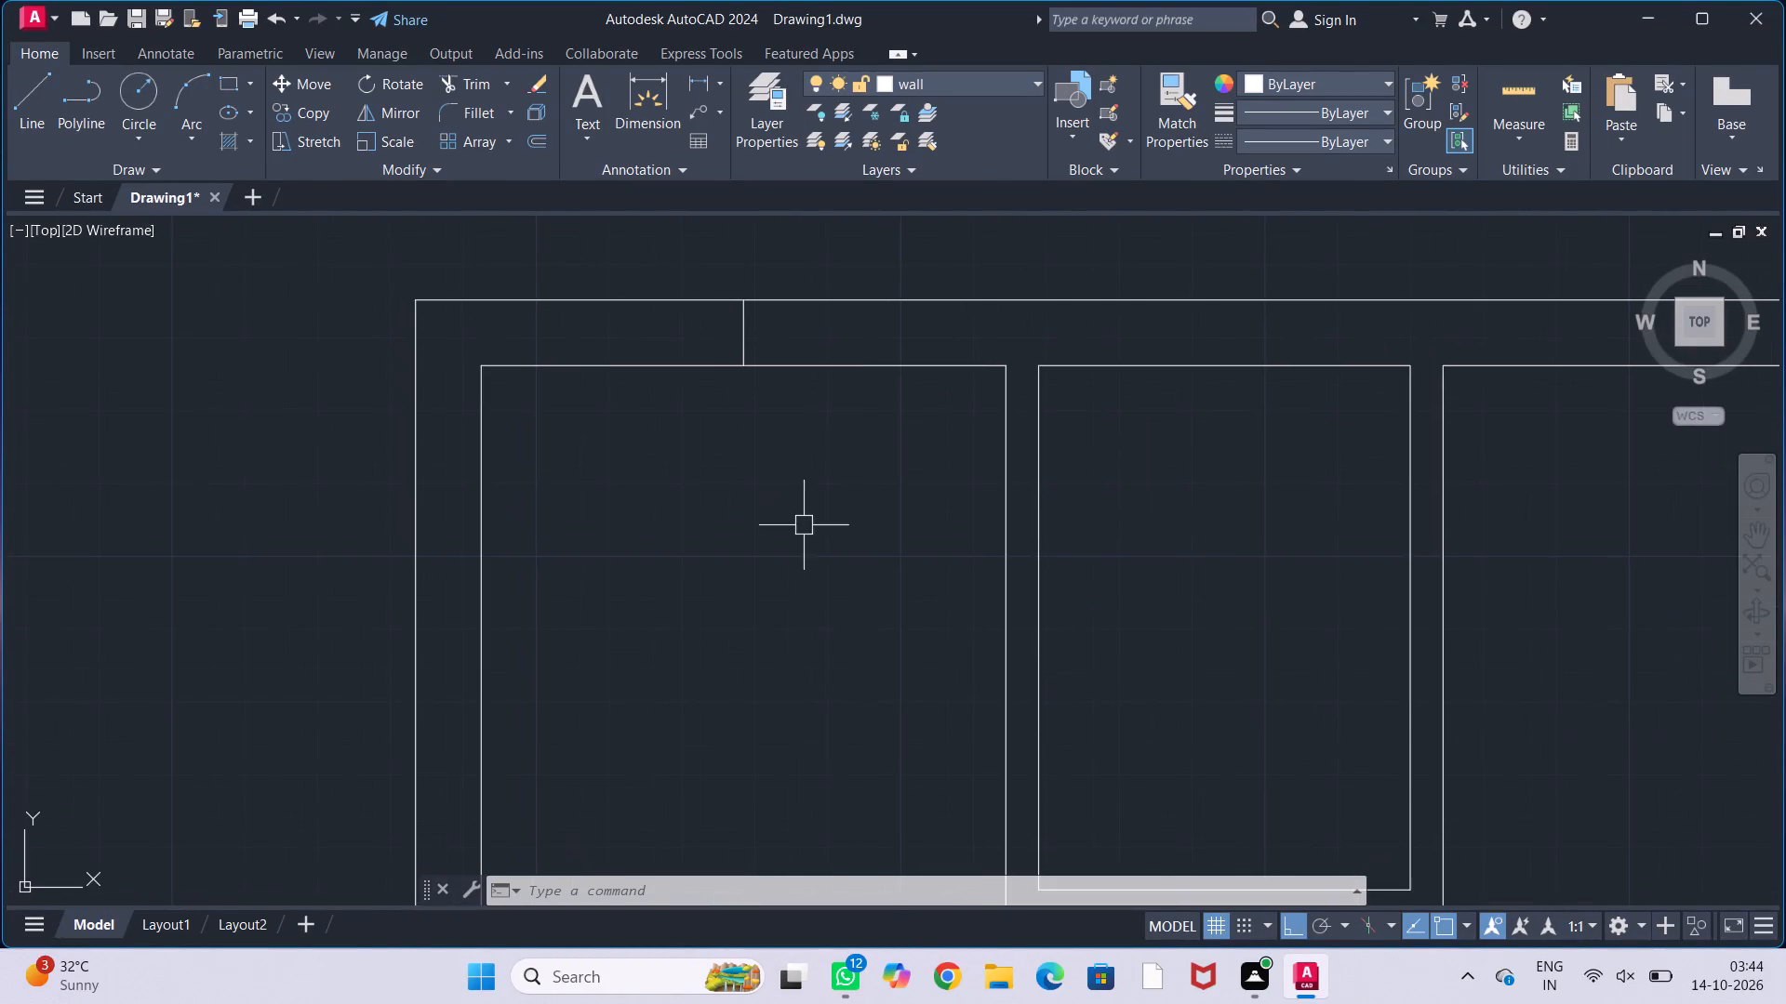
{"action": "middle_click_drag", "start_coordinate": [779, 490], "coordinate": [776, 531]}
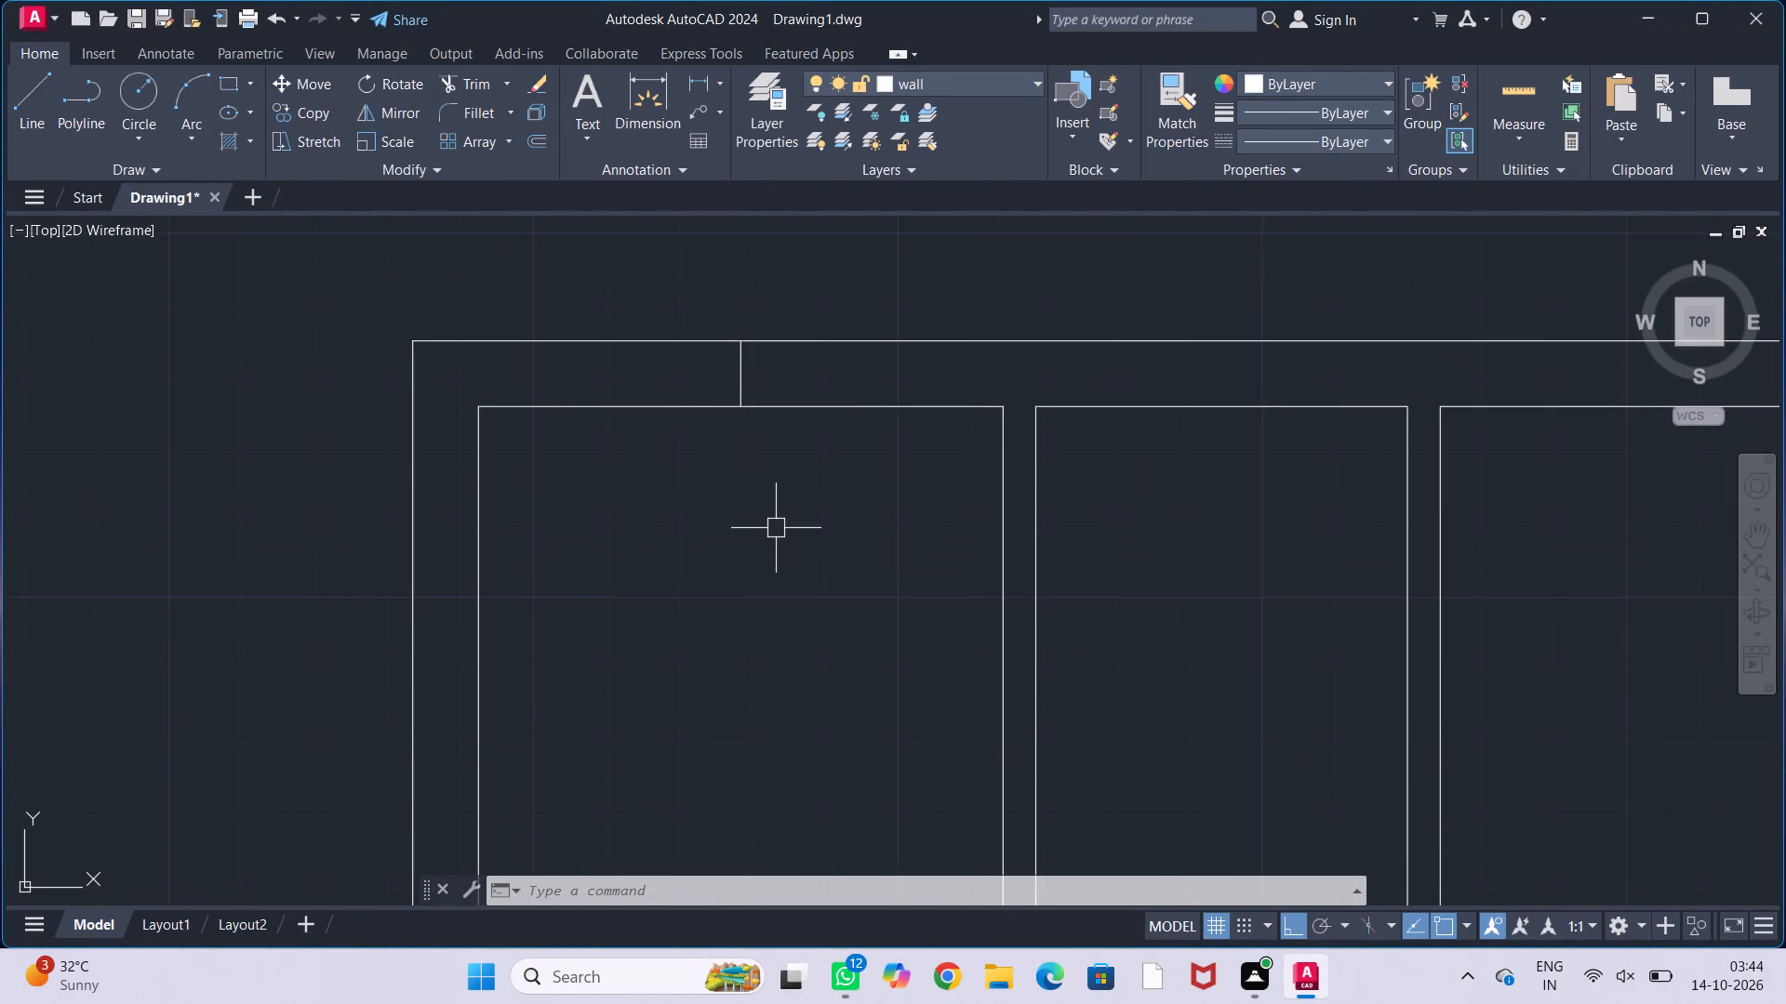
{"action": "middle_click_drag", "start_coordinate": [759, 479], "coordinate": [791, 510]}
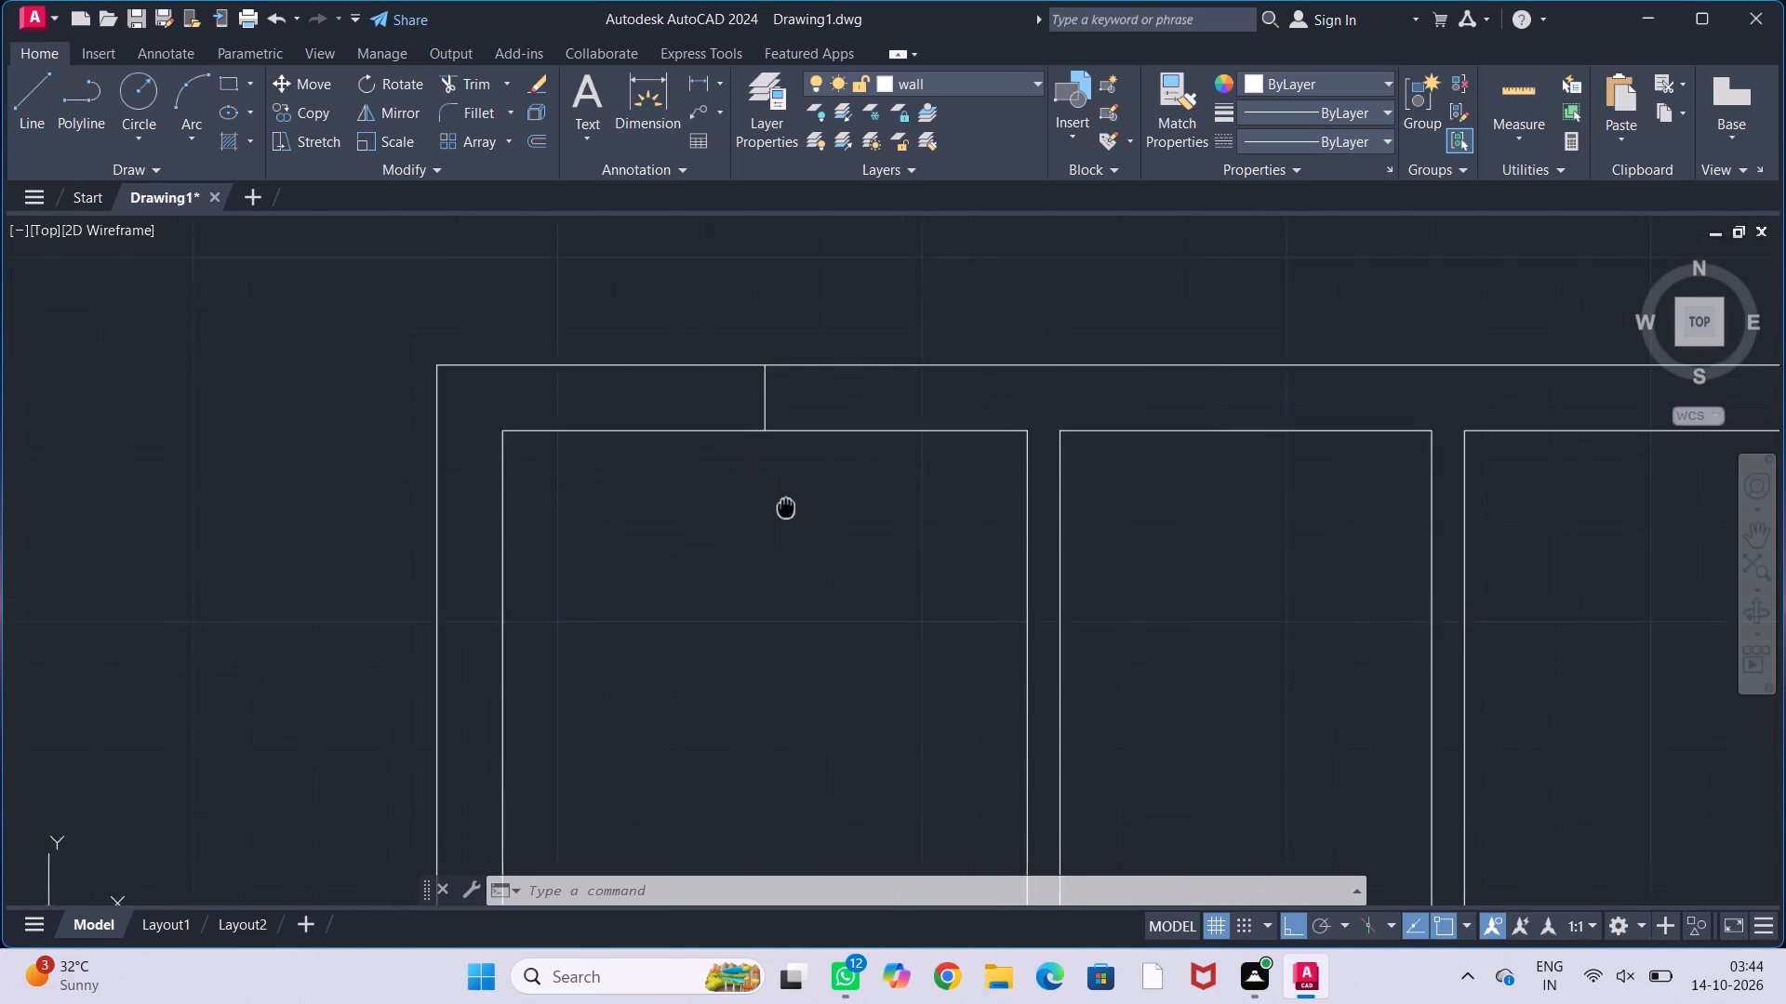
{"action": "middle_click_drag", "start_coordinate": [791, 510], "coordinate": [794, 510]}
{"action": "key", "text": "o"}
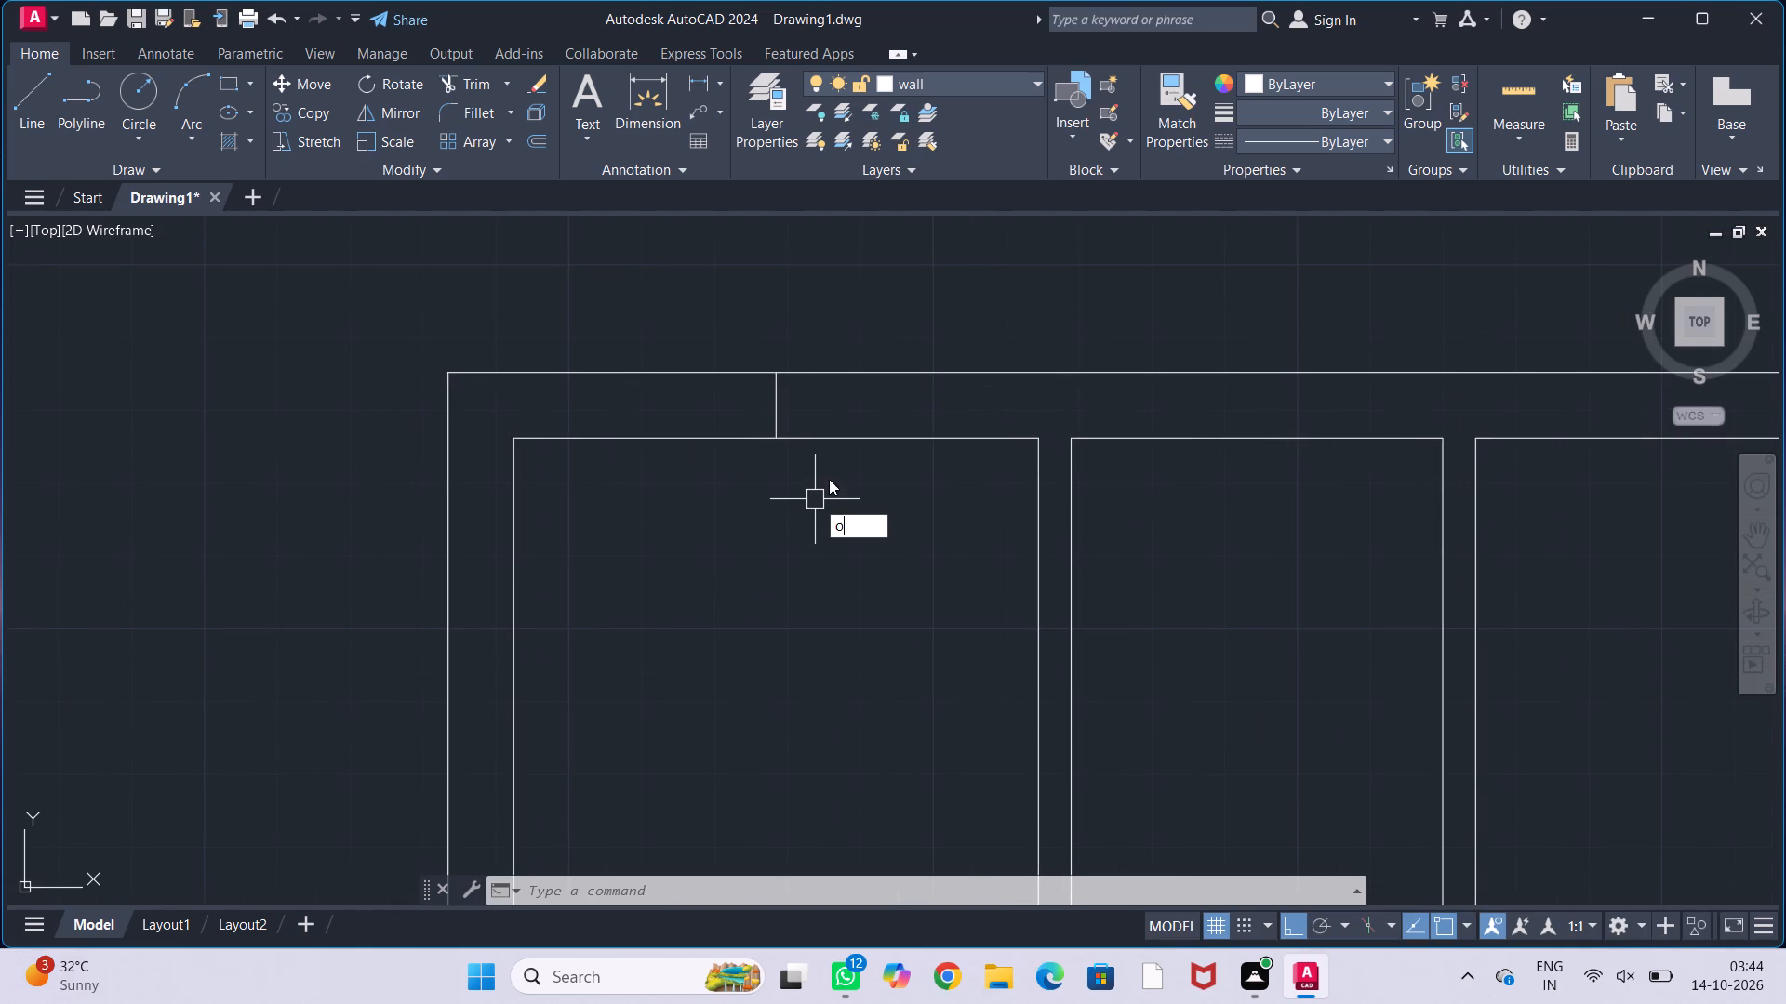
{"action": "type", "text": "ff"}
{"action": "key", "text": "Return"}
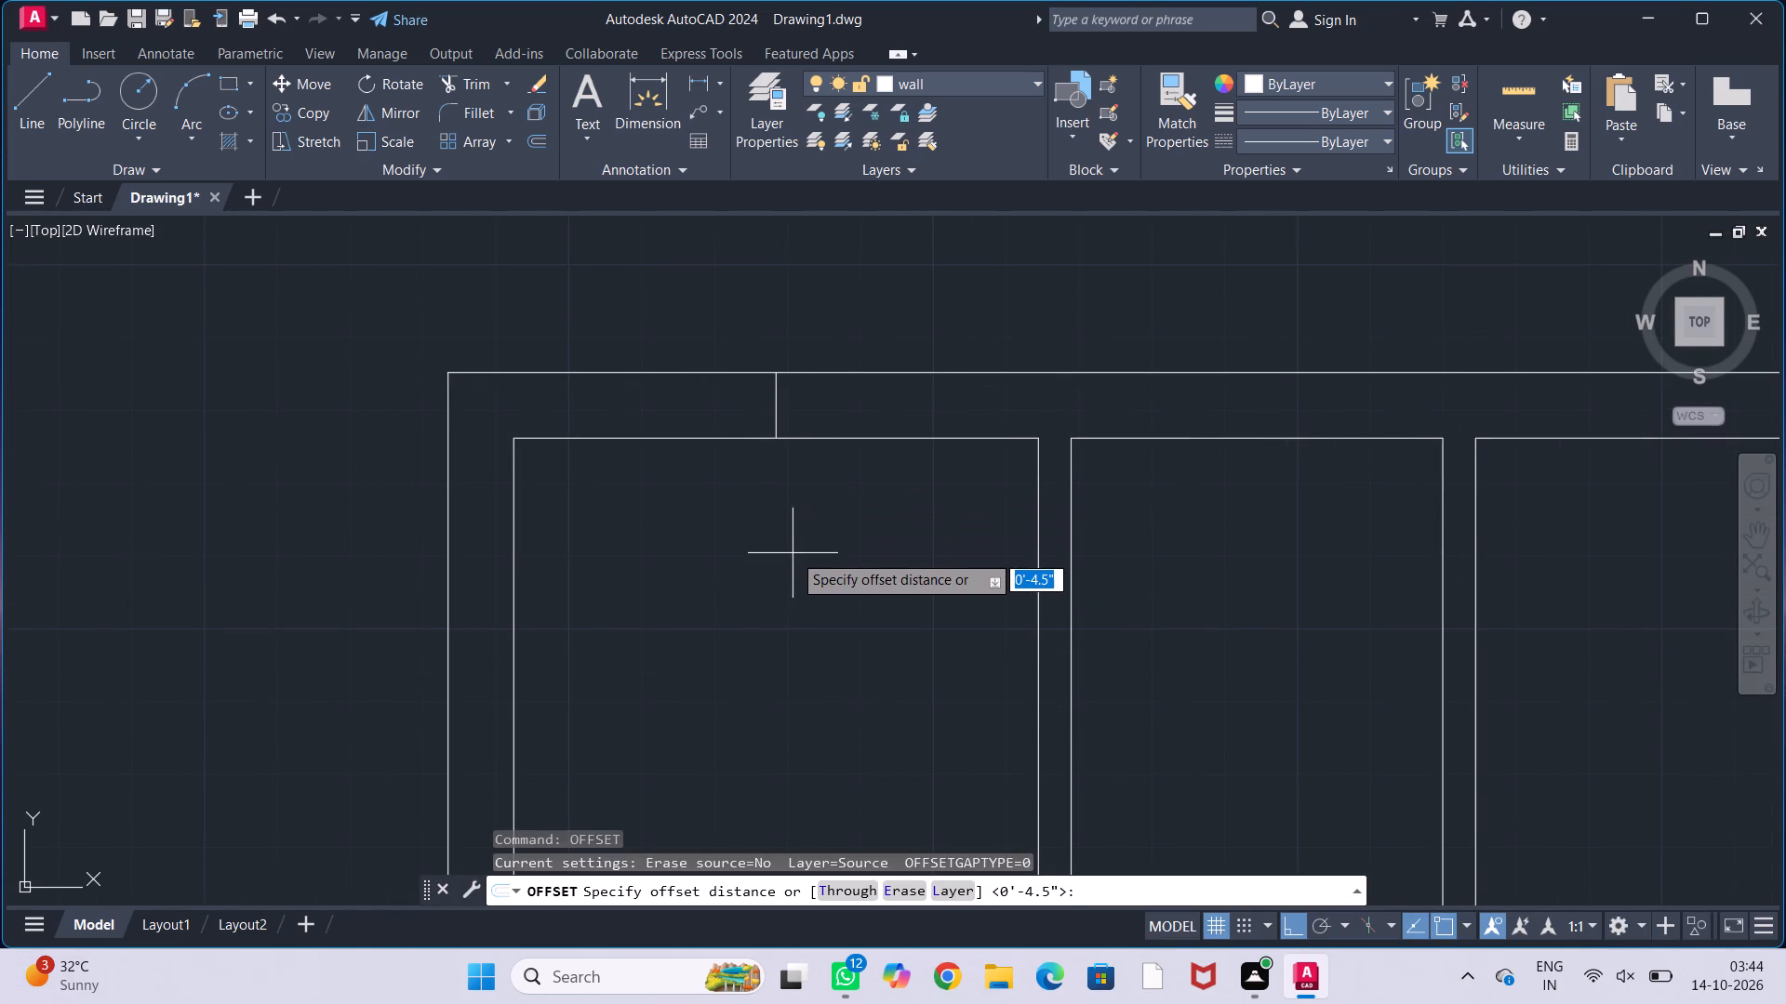
{"action": "middle_click_drag", "start_coordinate": [836, 514], "coordinate": [843, 494]}
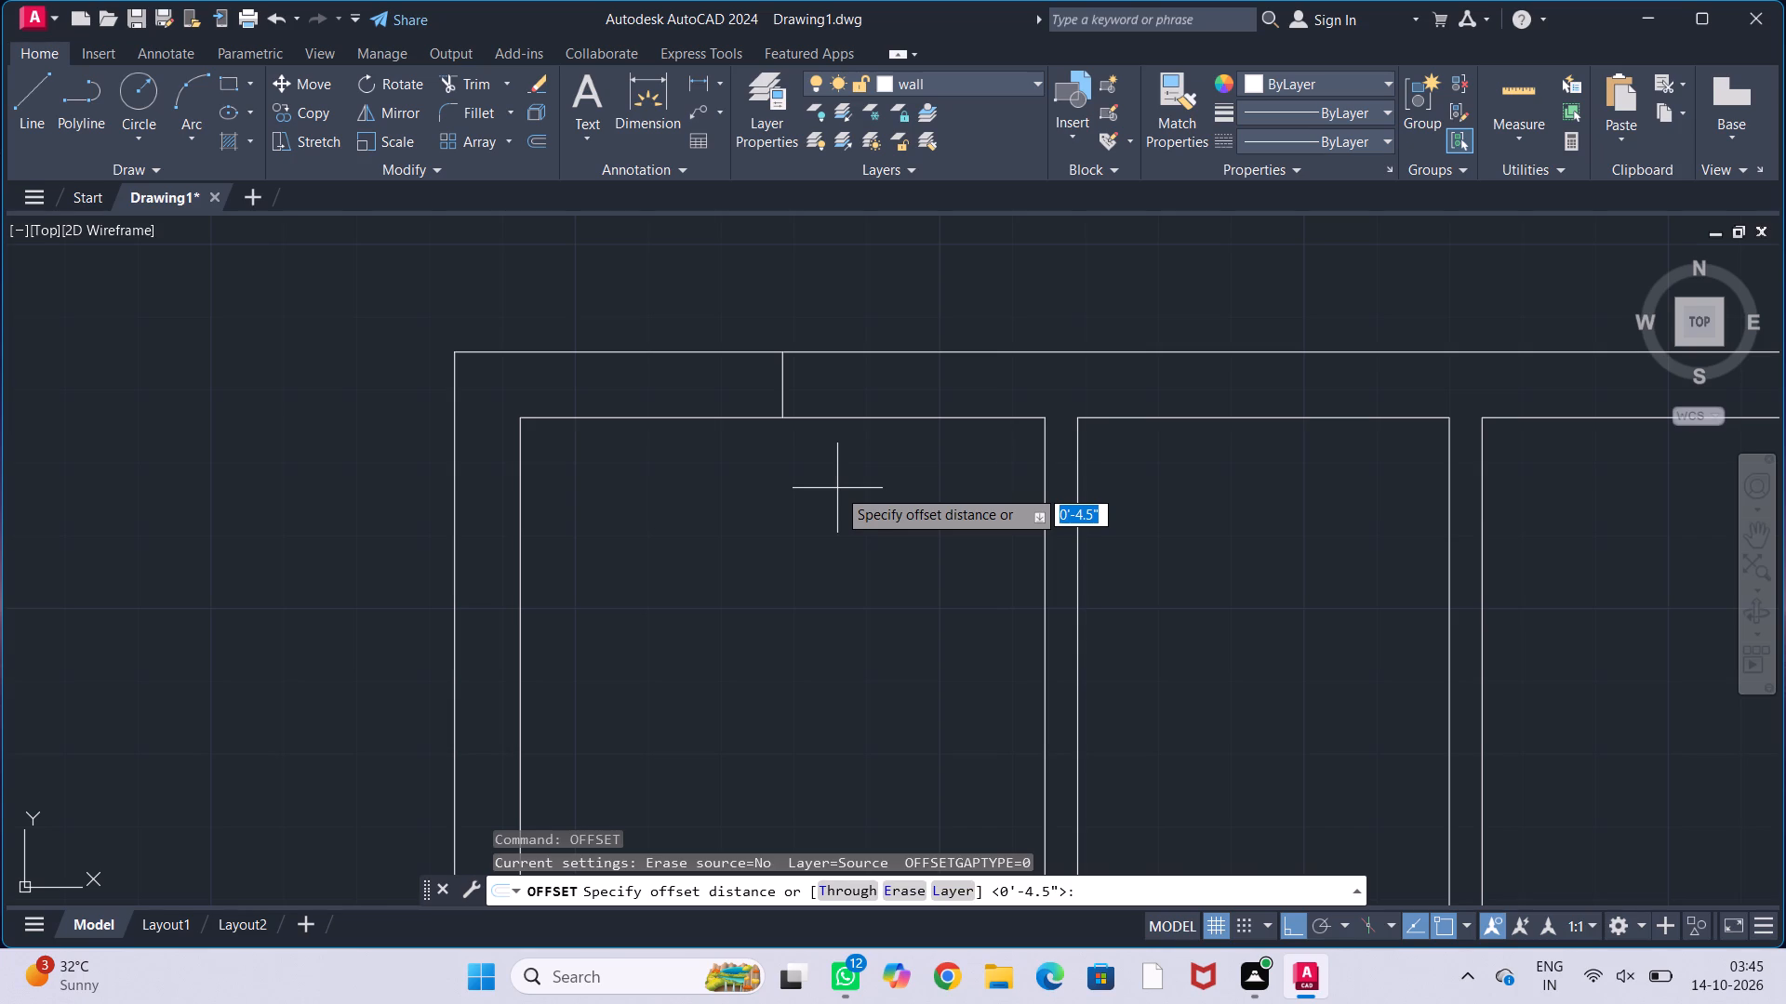
{"action": "key", "text": "1"}
{"action": "key", "text": "apostrophe"}
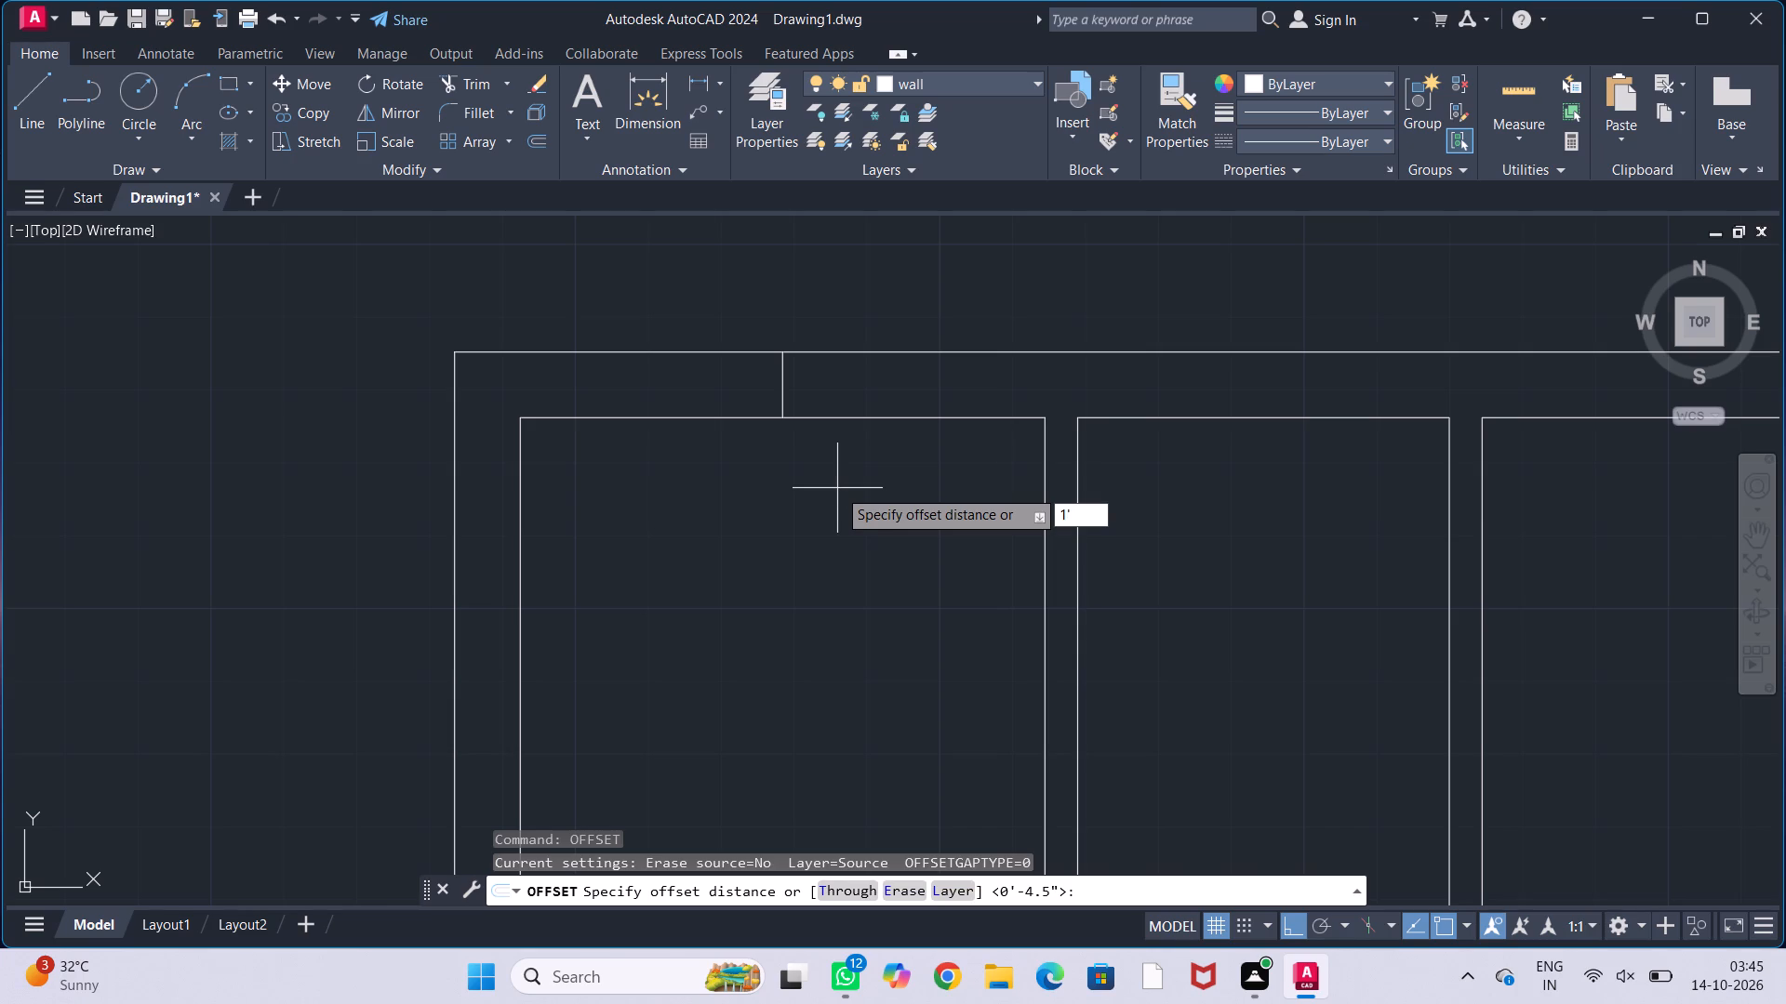
{"action": "key", "text": "BackSpace"}
{"action": "type", "text": ".5'"}
{"action": "key", "text": "Return"}
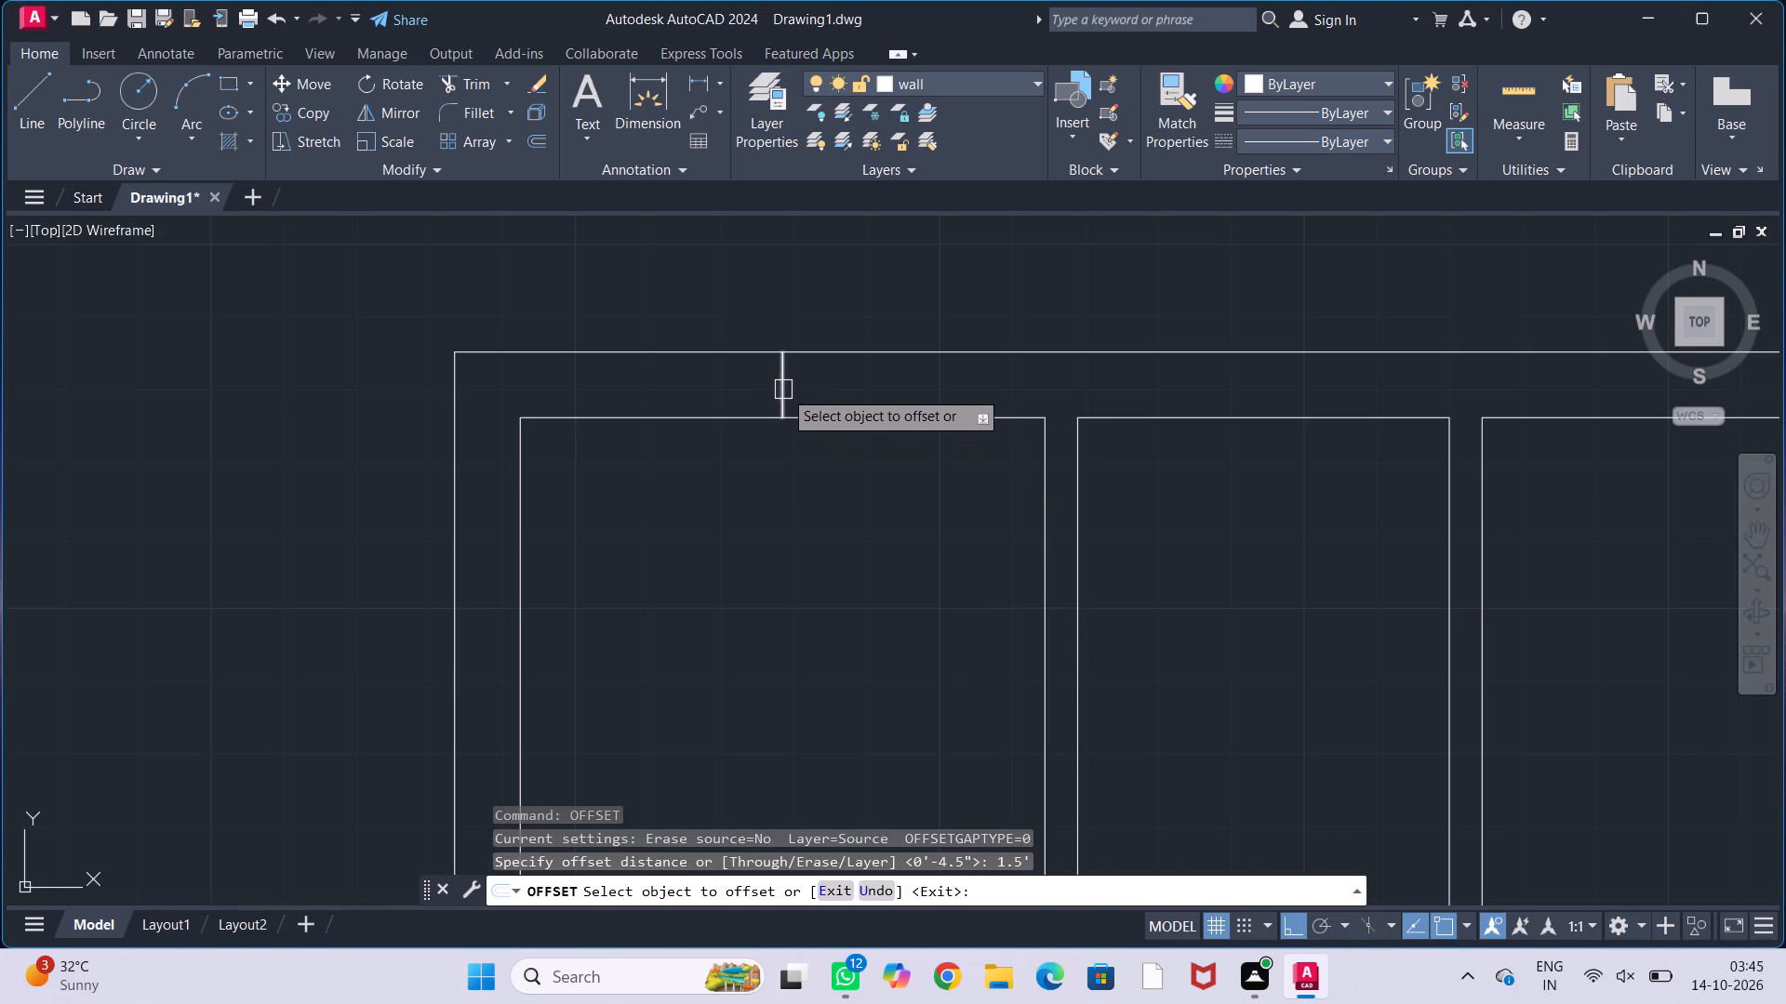
{"action": "left_click", "coordinate": [784, 390]}
{"action": "left_click", "coordinate": [881, 388]}
{"action": "left_click", "coordinate": [782, 393]}
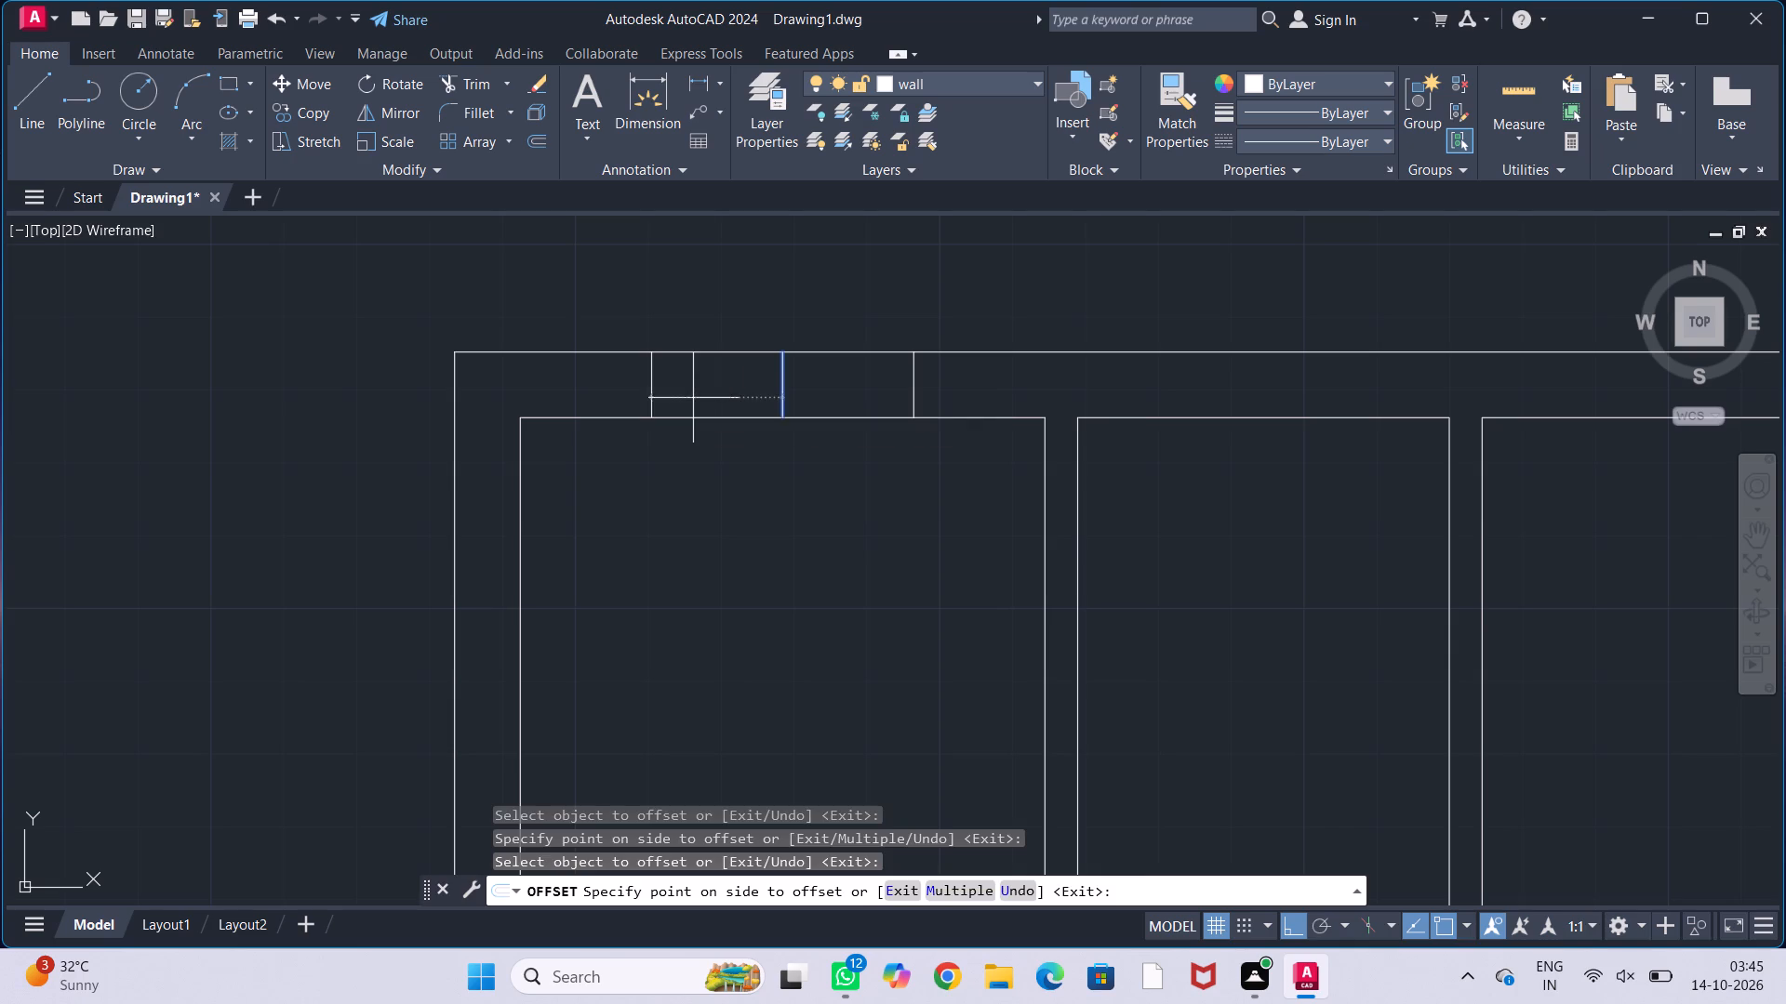
{"action": "left_click", "coordinate": [693, 398]}
{"action": "key", "text": "Escape"}
{"action": "key", "text": "Escape"}
{"action": "key", "text": "Escape"}
{"action": "key", "text": "Escape"}
{"action": "key", "text": "Escape"}
Trim both top wall lines between the offset lines and remove the centre line, opening a gap above the upper-left room.
{"action": "type", "text": "tr"}
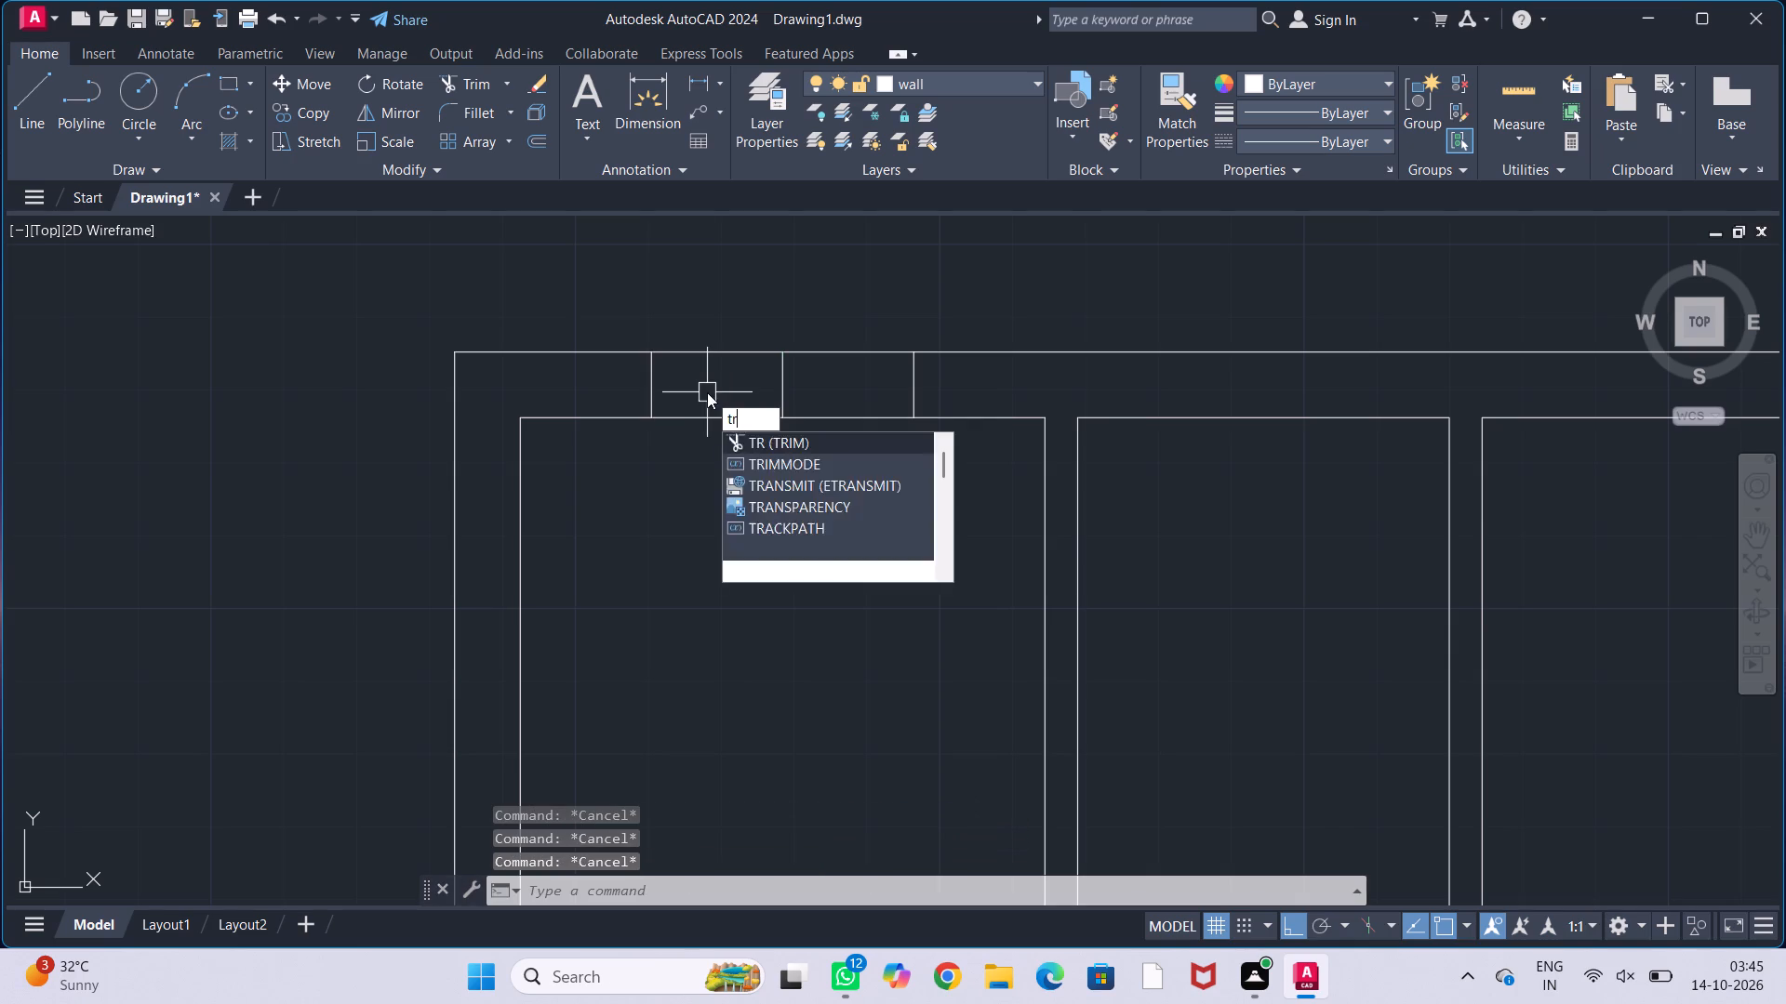
{"action": "key", "text": "Return"}
{"action": "left_click_drag", "start_coordinate": [718, 308], "coordinate": [731, 514]}
{"action": "left_click_drag", "start_coordinate": [827, 305], "coordinate": [873, 509]}
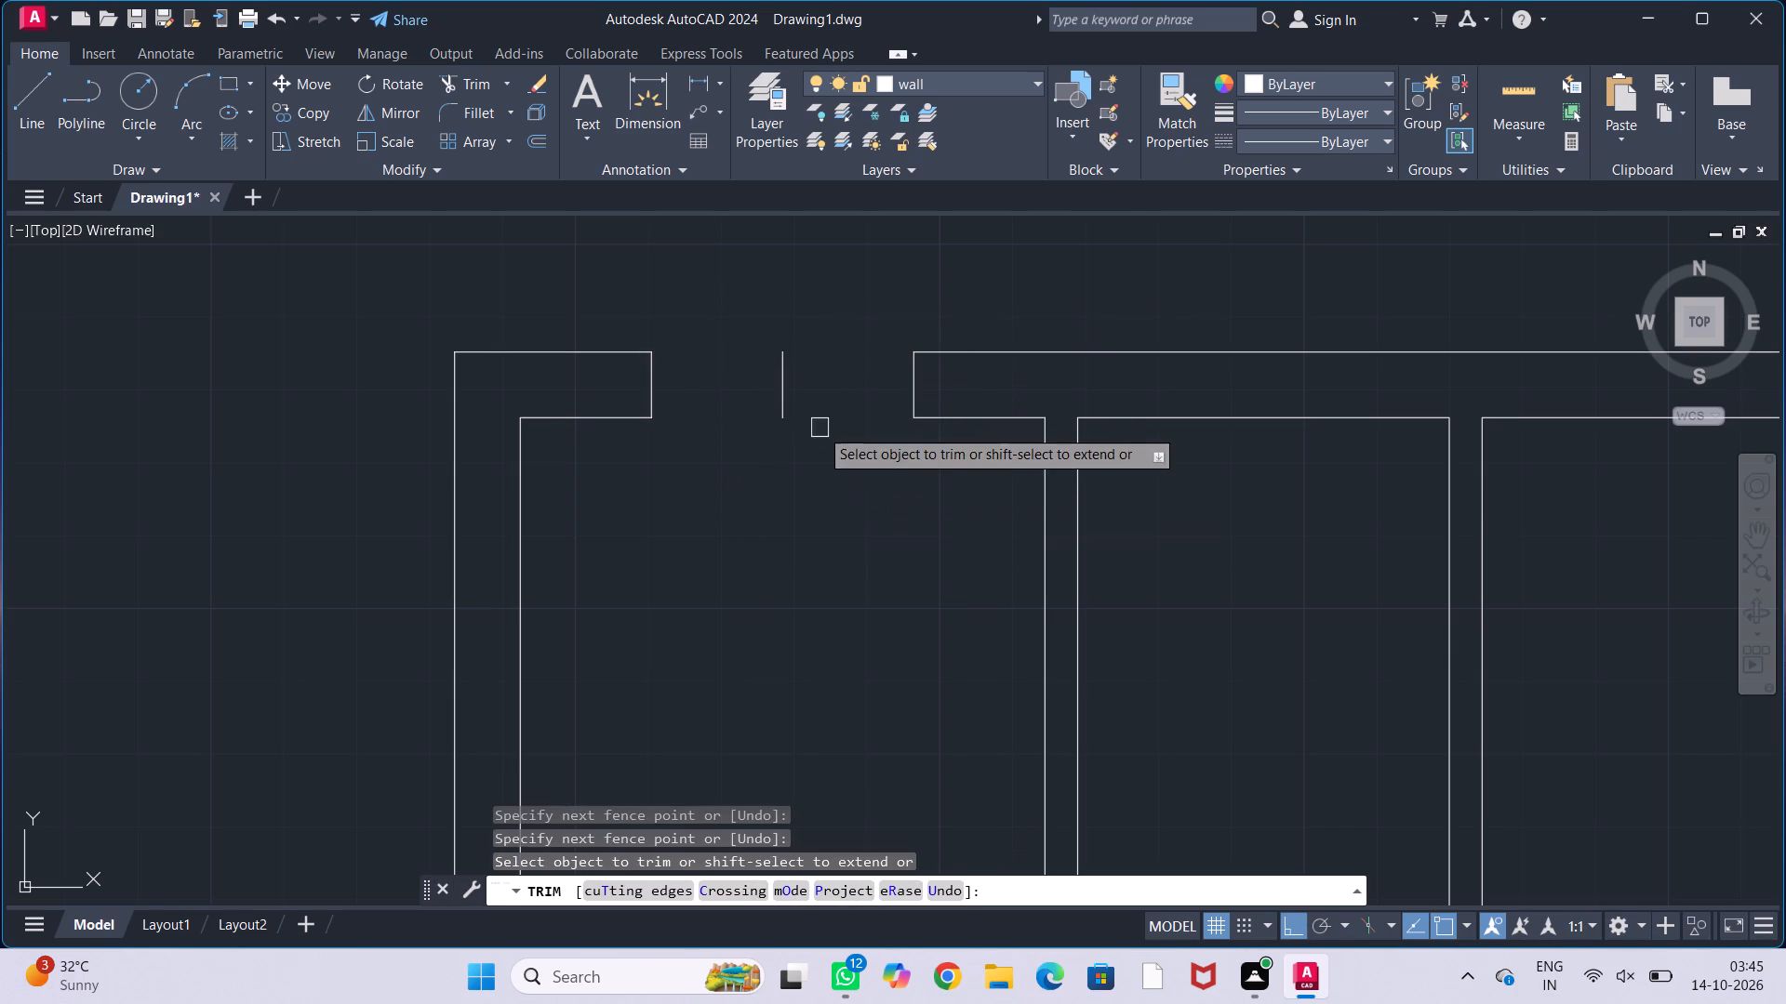
{"action": "left_click", "coordinate": [791, 403]}
{"action": "key", "text": "Escape"}
{"action": "key", "text": "Escape"}
{"action": "key", "text": "Escape"}
{"action": "key", "text": "Escape"}
Draw a vertical line across the top wall at the midpoint of the small upper-middle room.
{"action": "scroll", "coordinate": [805, 491], "scroll_direction": "down", "scroll_amount": 2}
{"action": "middle_click_drag", "start_coordinate": [801, 534], "coordinate": [637, 491]}
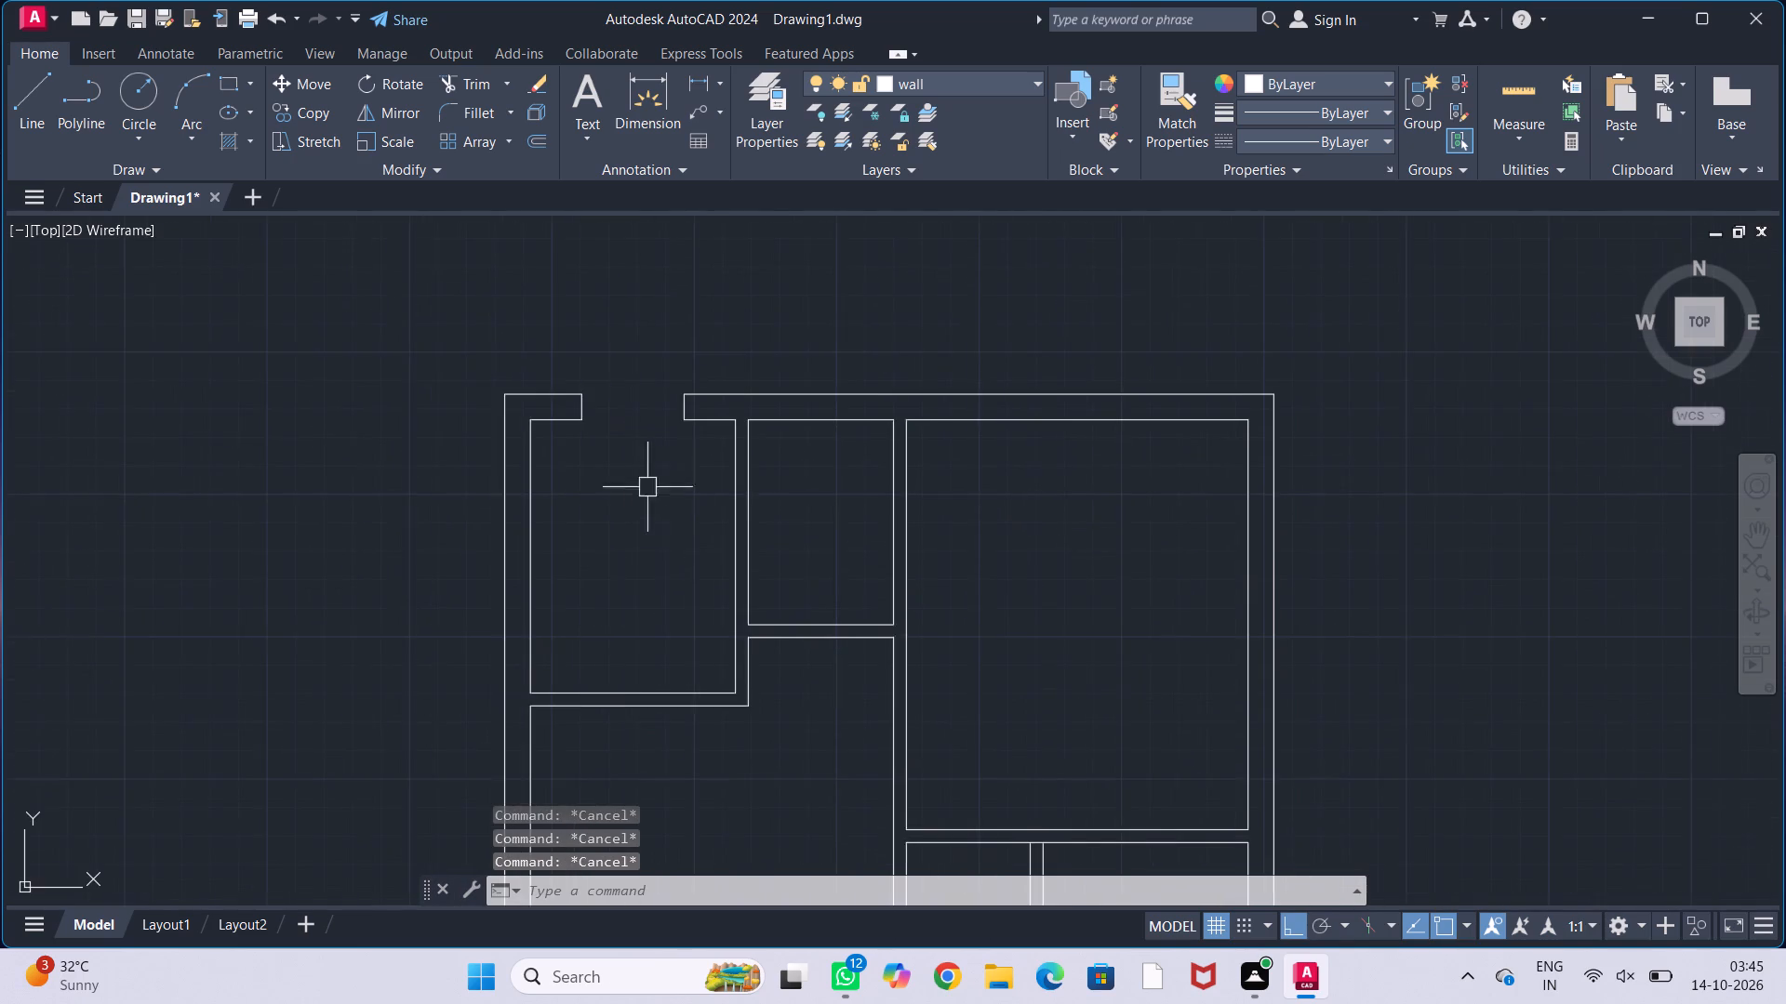
{"action": "middle_click_drag", "start_coordinate": [679, 521], "coordinate": [679, 471]}
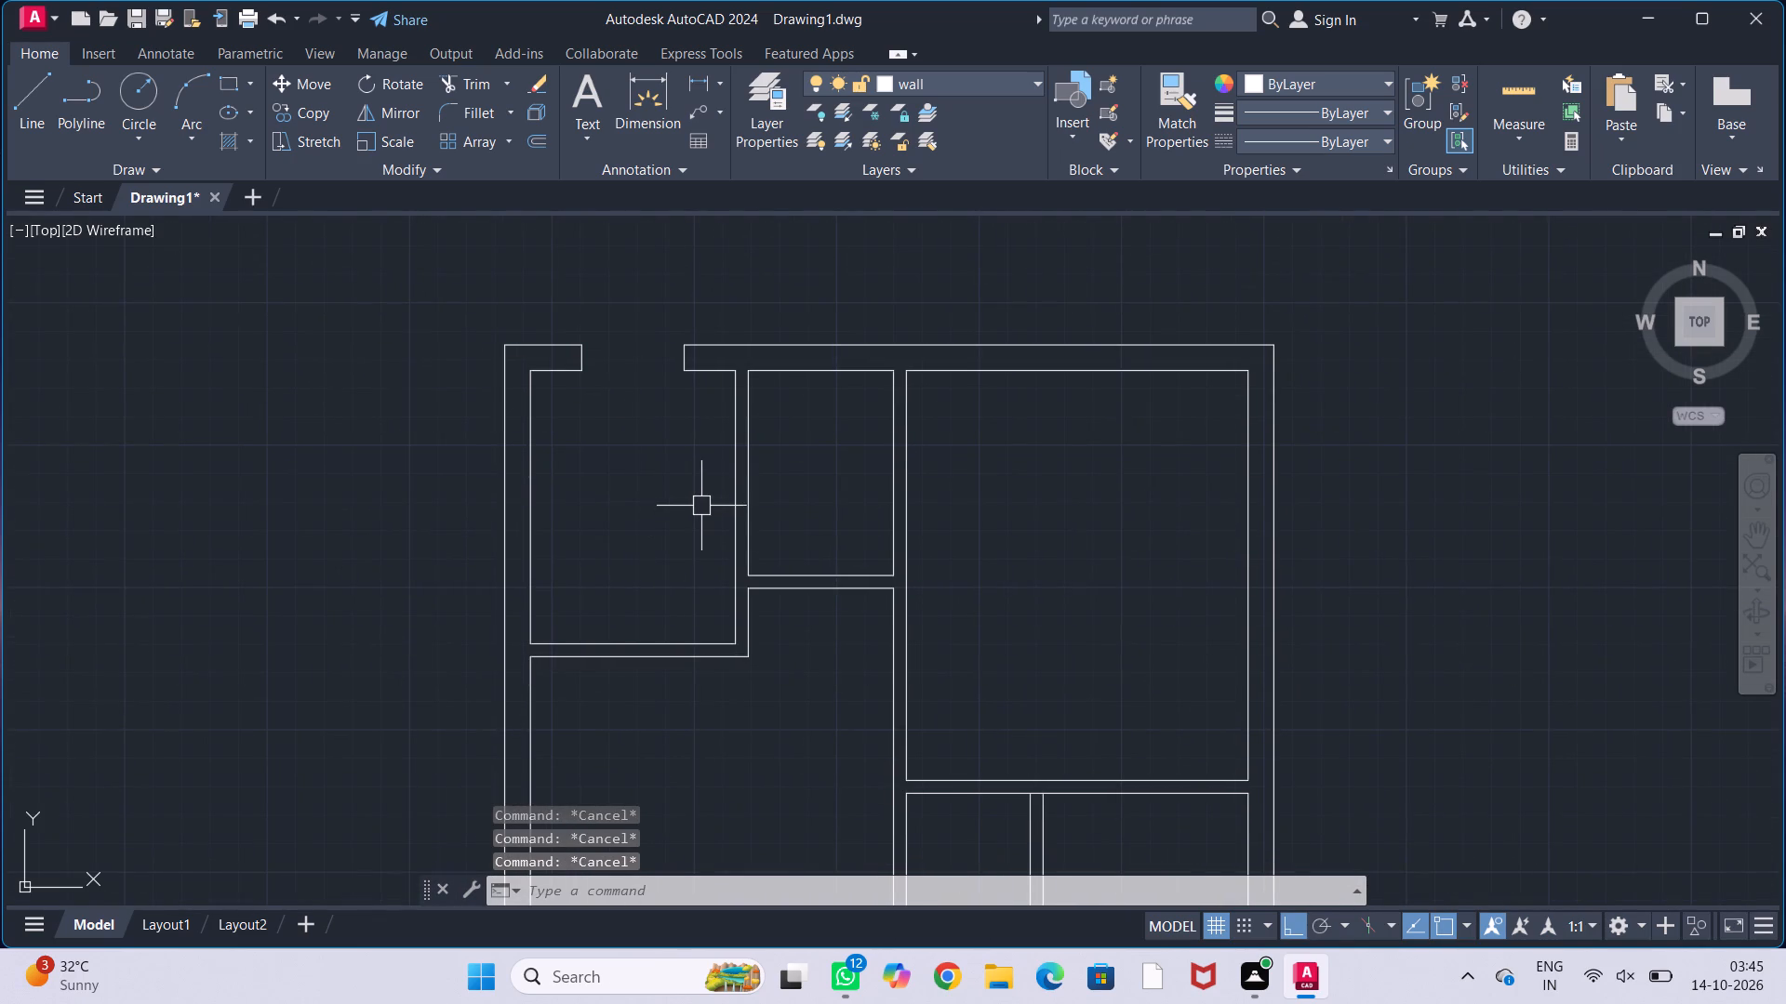
{"action": "middle_click_drag", "start_coordinate": [828, 432], "coordinate": [903, 443]}
{"action": "scroll", "coordinate": [894, 373], "scroll_direction": "up", "scroll_amount": 1}
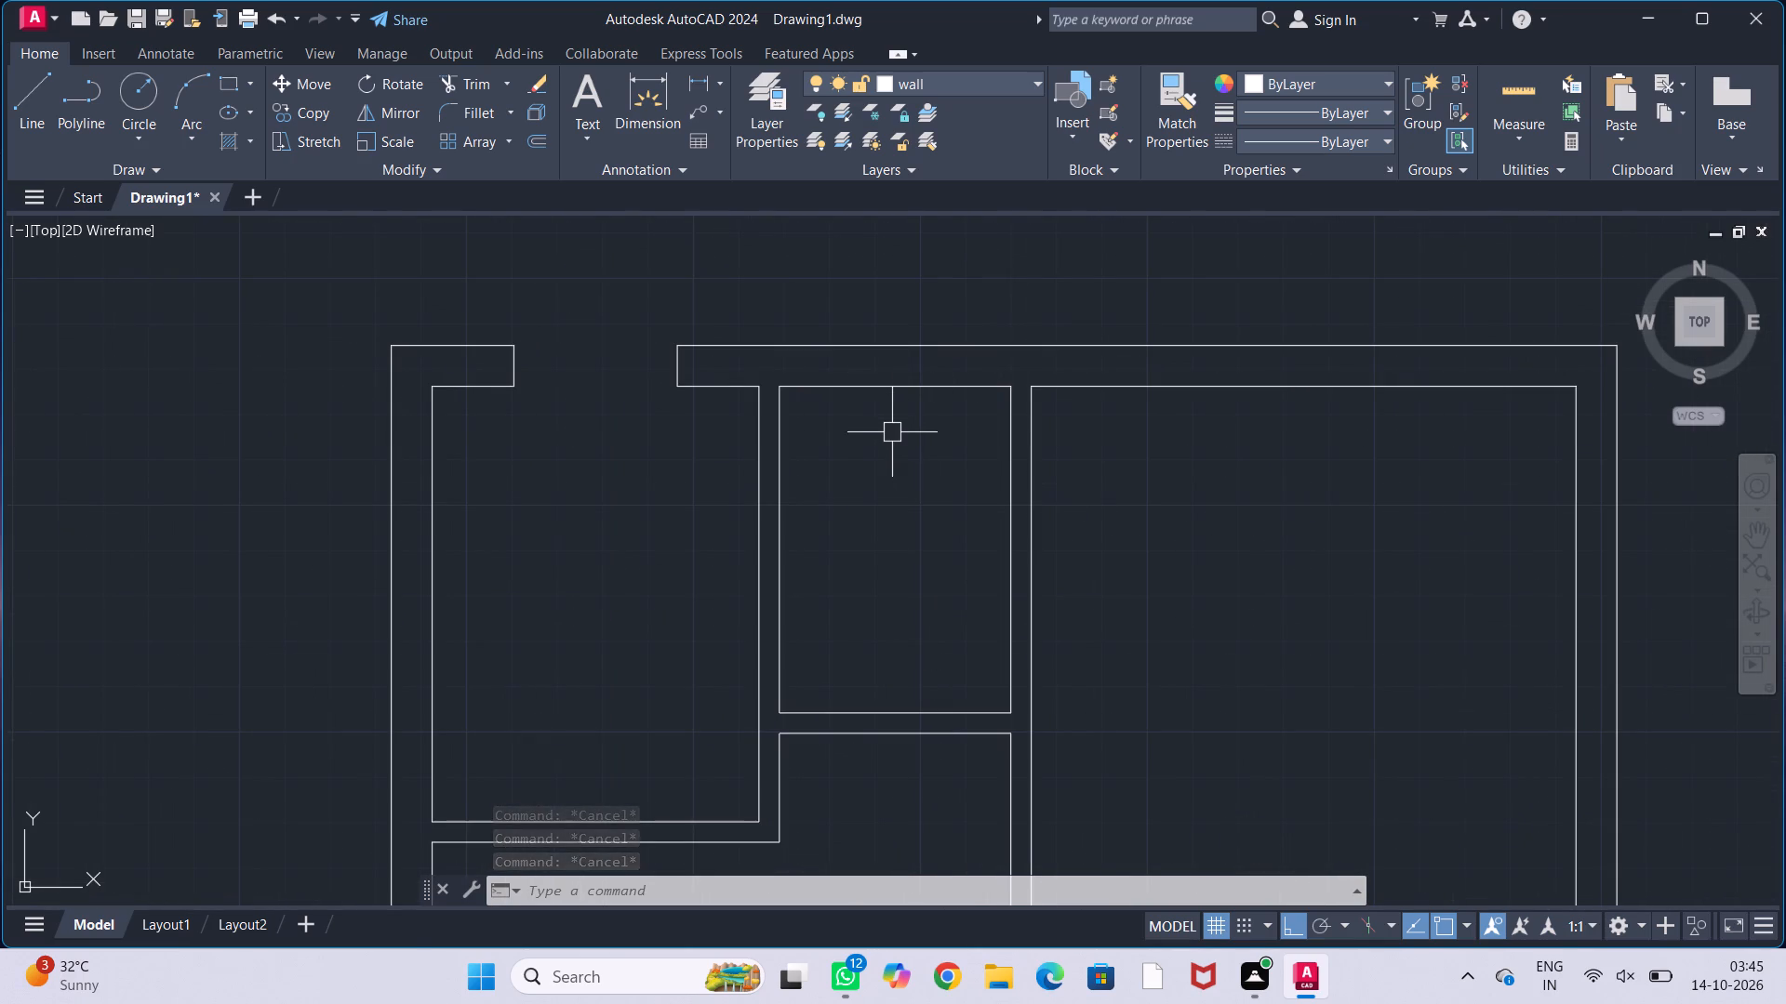
{"action": "key", "text": "l"}
{"action": "key", "text": "Return"}
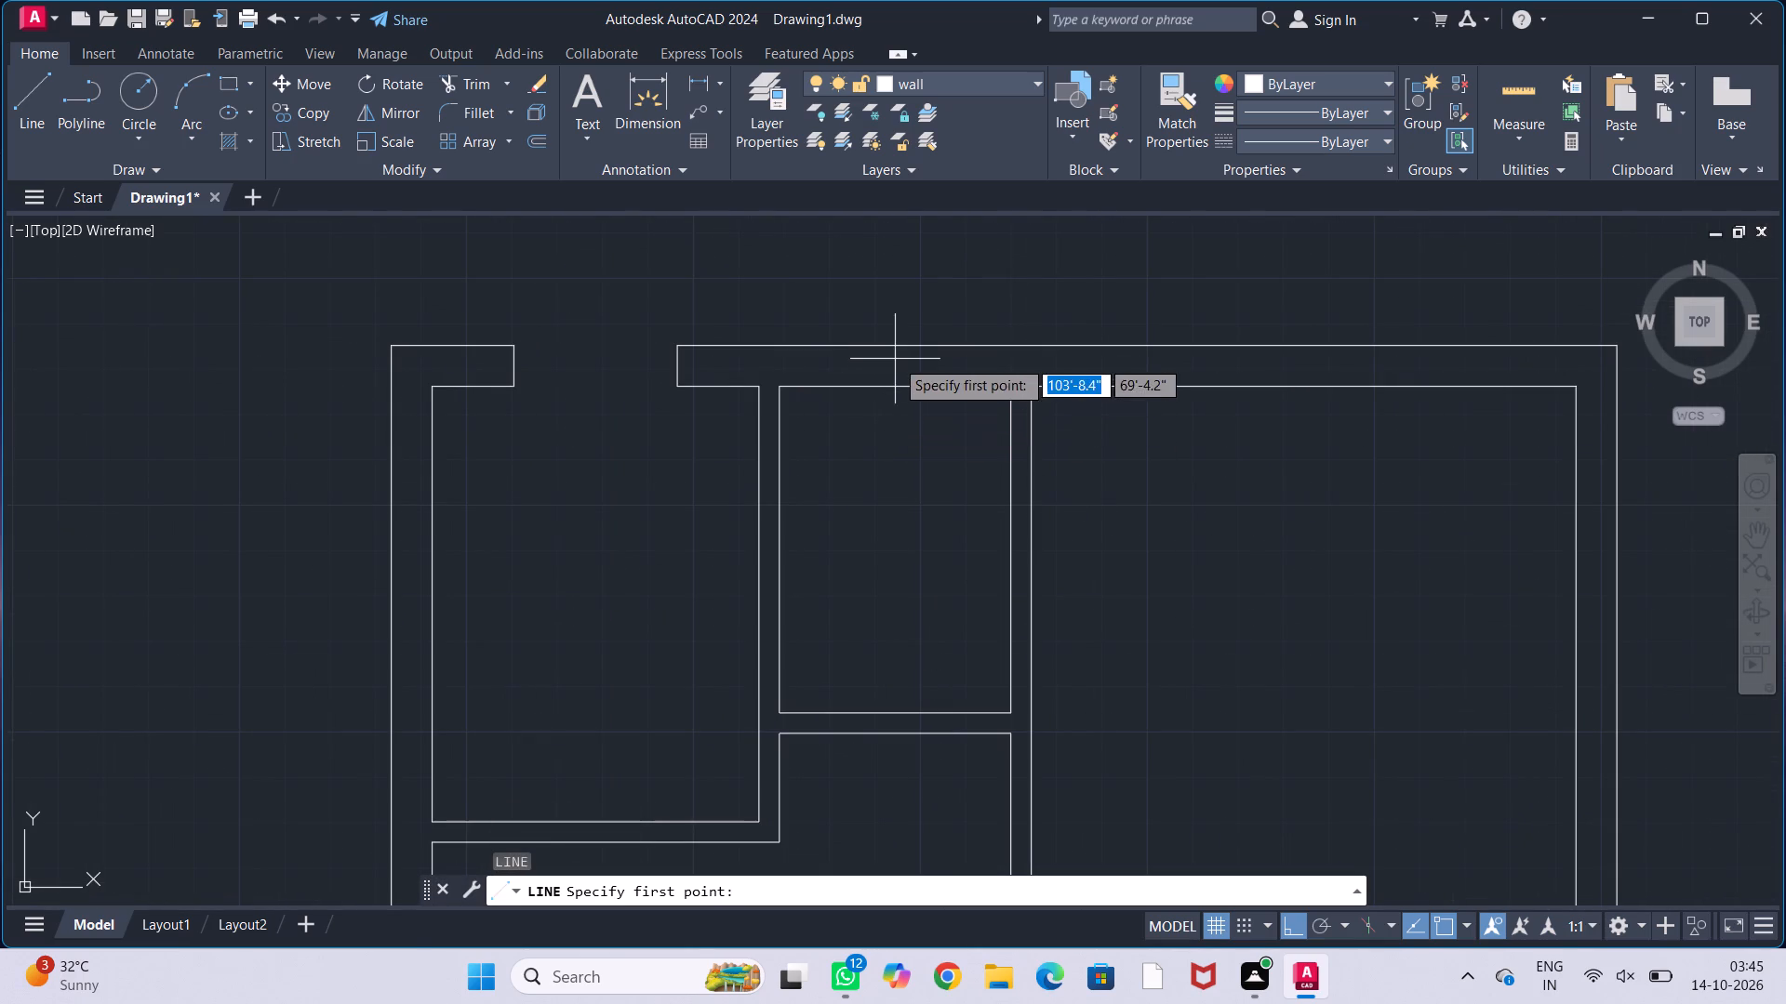
{"action": "left_click", "coordinate": [892, 397]}
{"action": "left_click", "coordinate": [896, 354]}
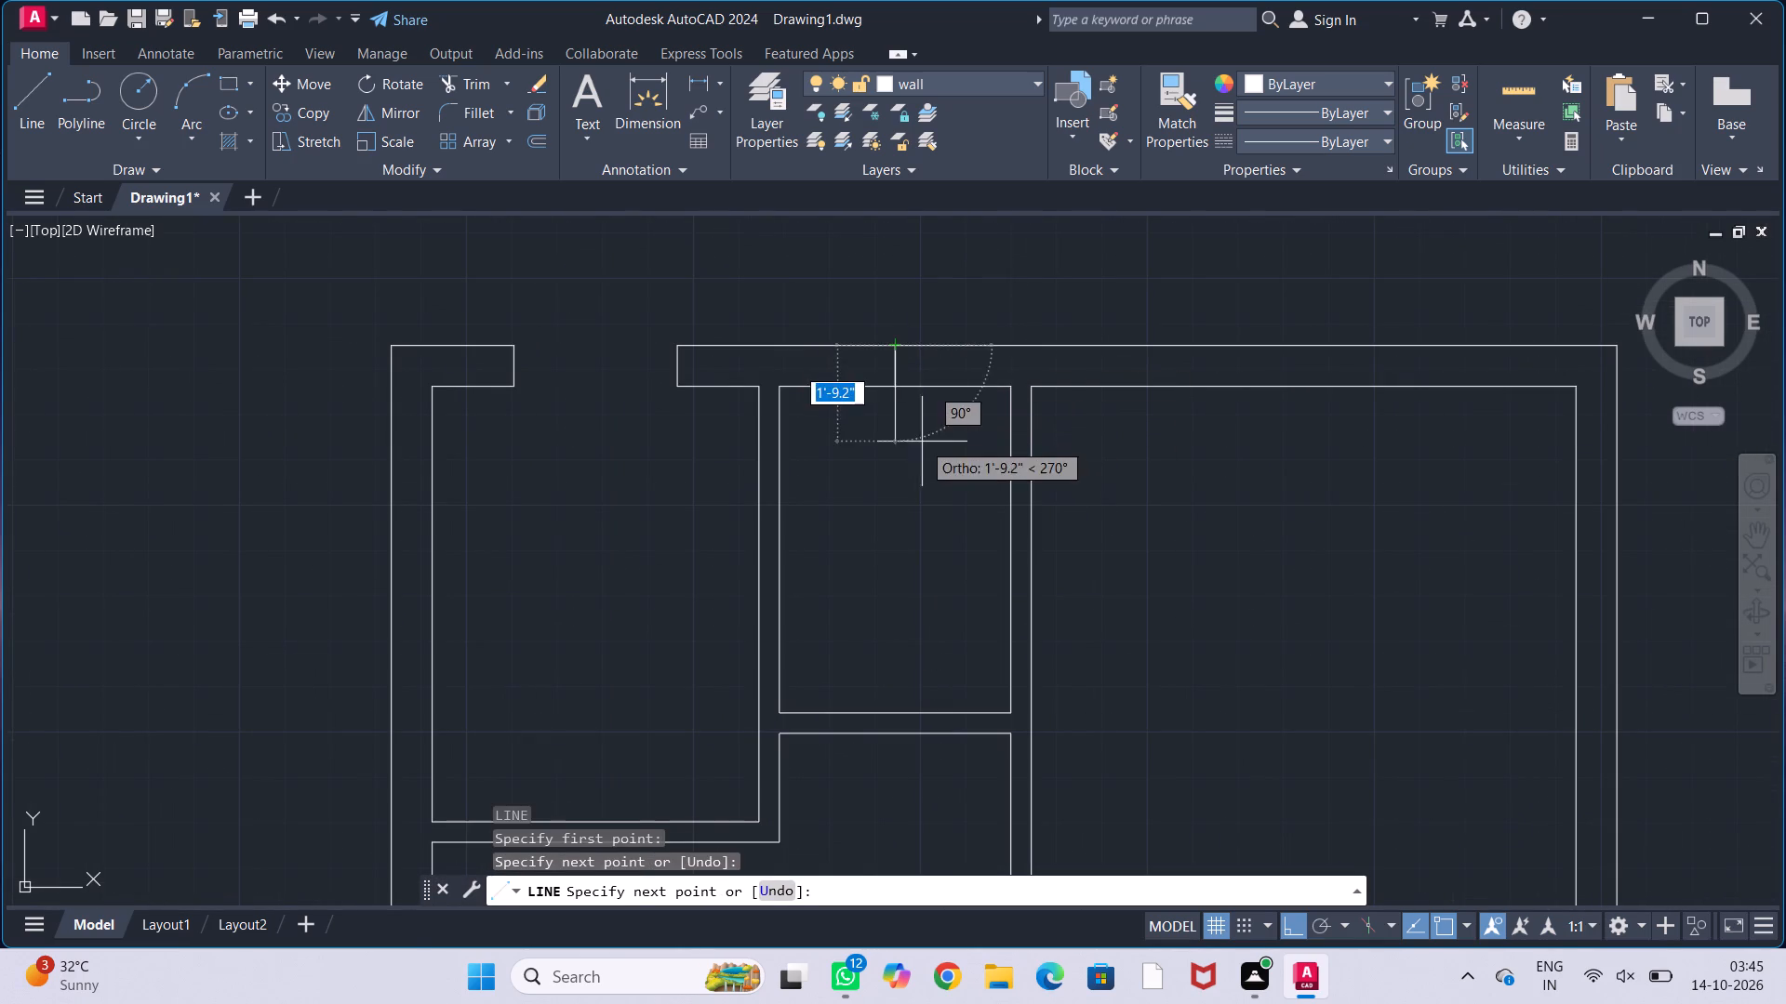
{"action": "key", "text": "Escape"}
{"action": "key", "text": "Escape"}
{"action": "key", "text": "Escape"}
{"action": "key", "text": "Escape"}
Offset the line across the small upper-middle room's top wall by 1' to both sides.
{"action": "middle_click_drag", "start_coordinate": [900, 411], "coordinate": [895, 461]}
{"action": "scroll", "coordinate": [887, 418], "scroll_direction": "up", "scroll_amount": 1}
{"action": "middle_click_drag", "start_coordinate": [912, 466], "coordinate": [868, 389]}
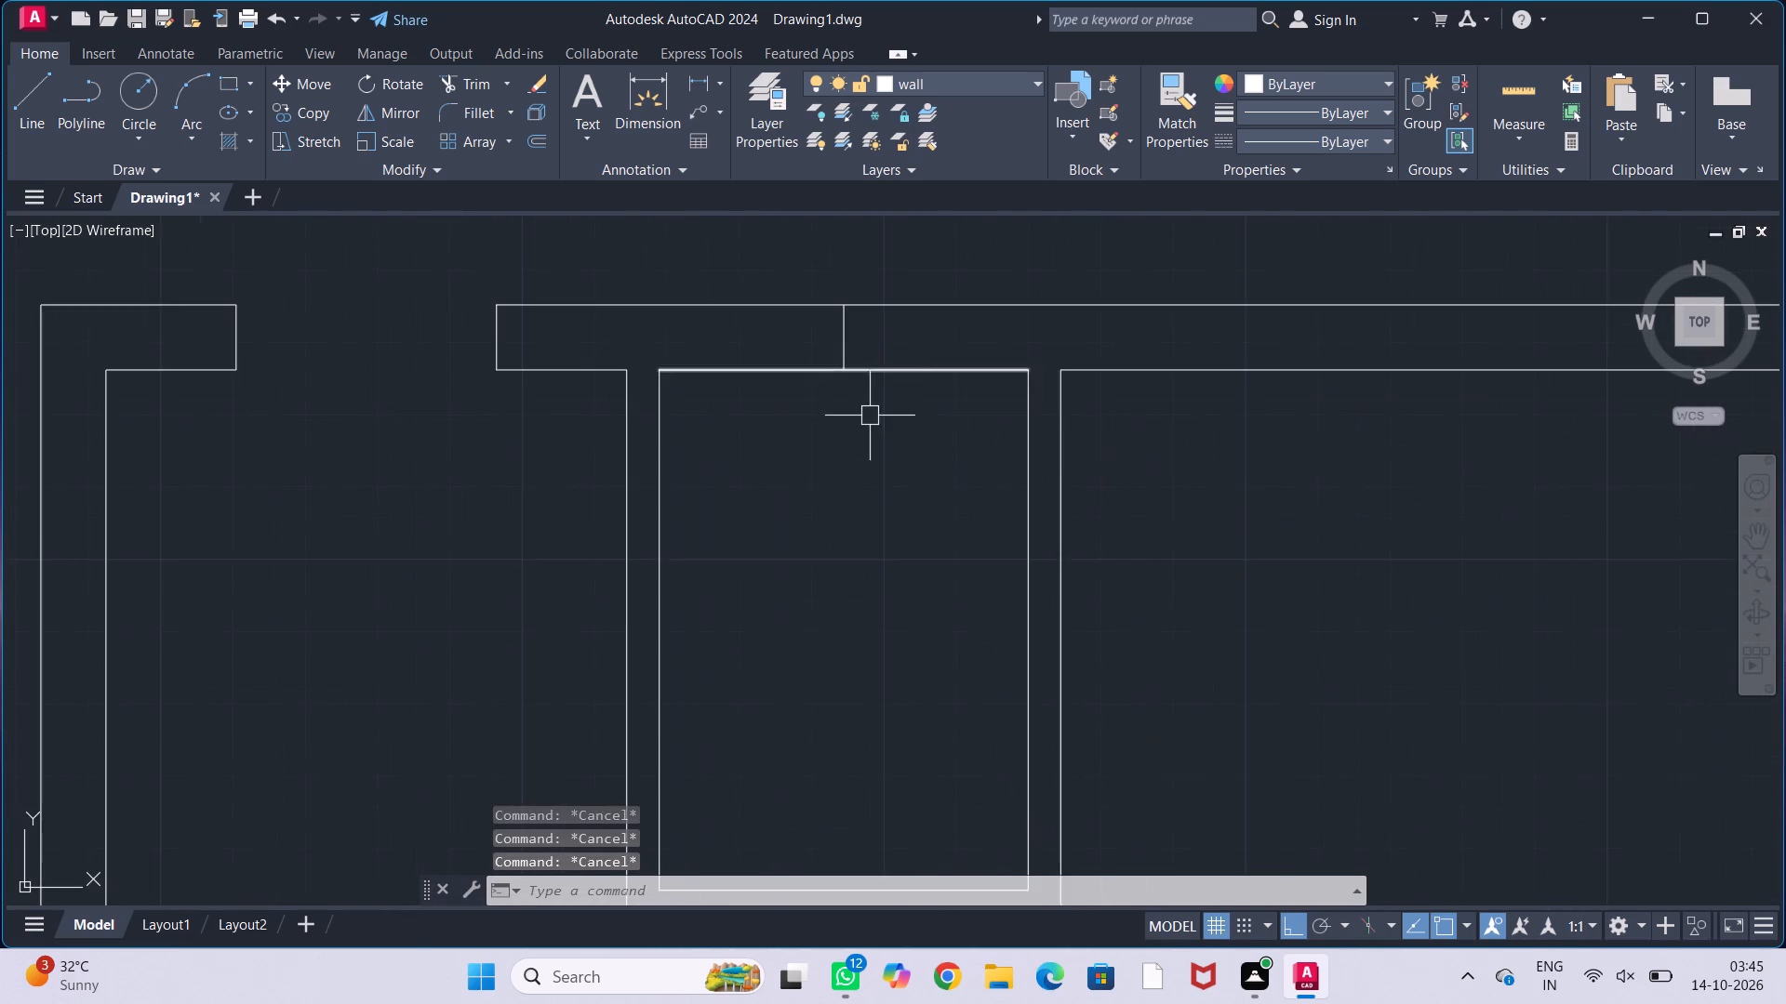
{"action": "middle_click_drag", "start_coordinate": [873, 419], "coordinate": [893, 450]}
{"action": "key", "text": "o"}
{"action": "type", "text": "ff"}
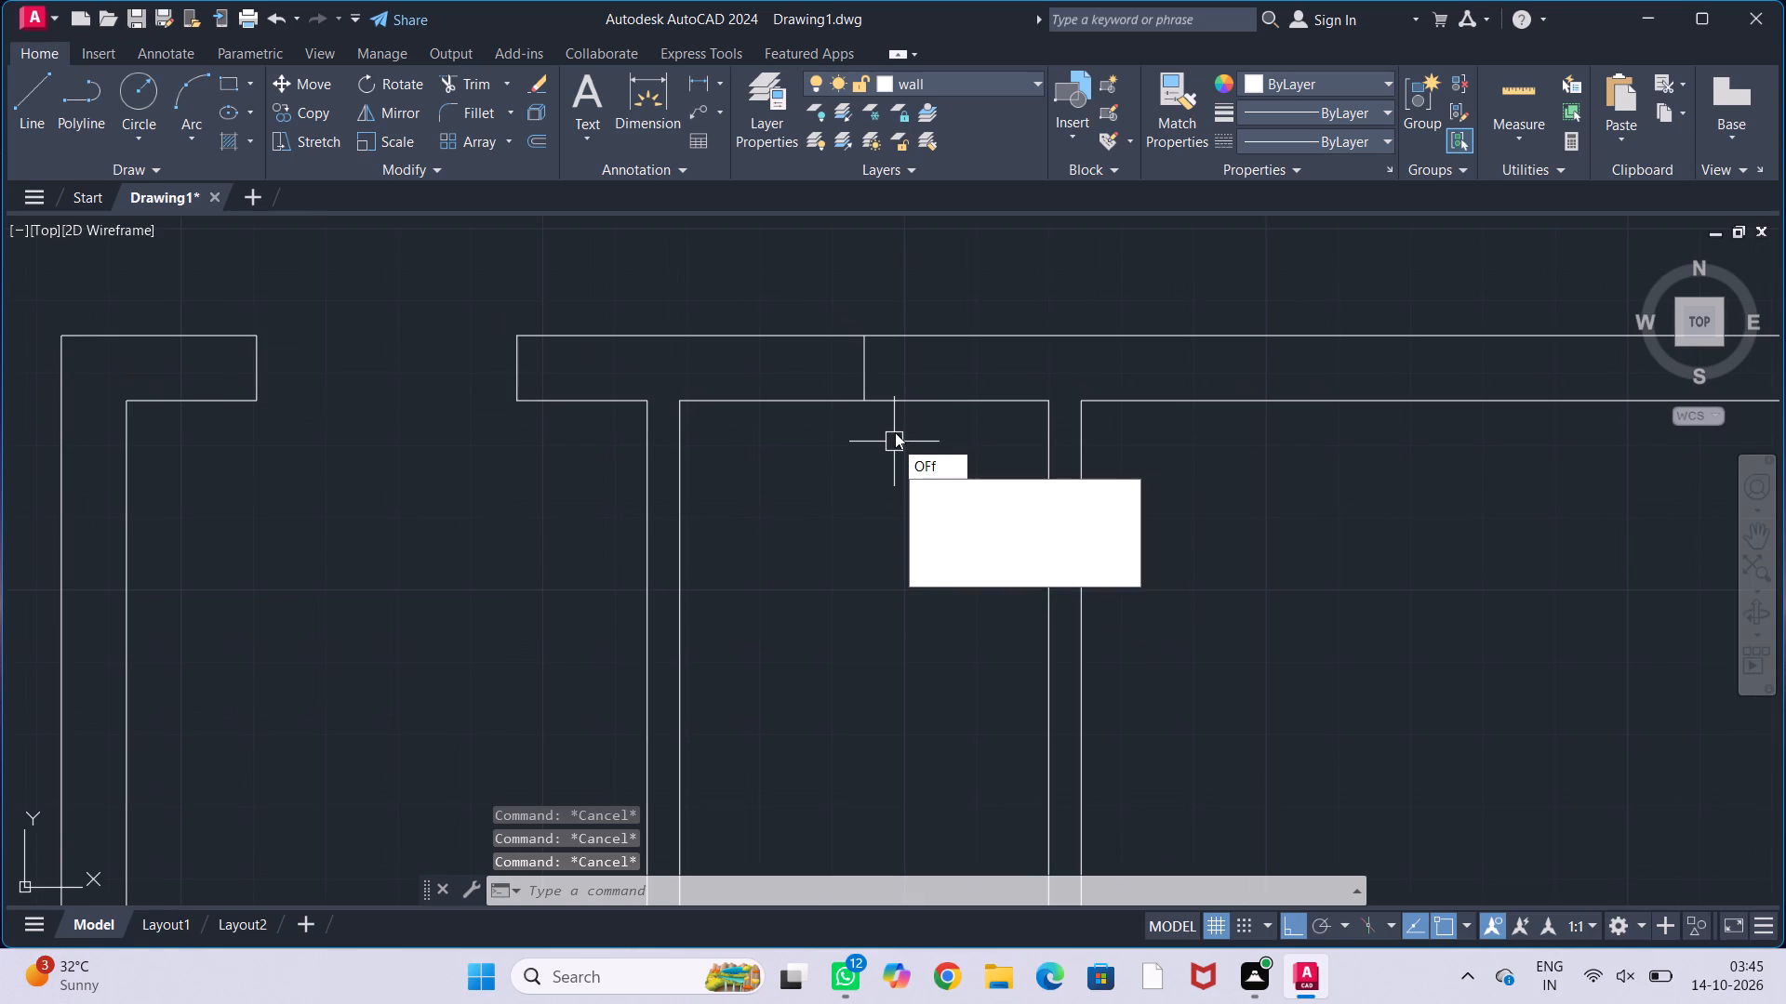
{"action": "key", "text": "Return"}
{"action": "type", "text": "1'"}
{"action": "key", "text": "Return"}
{"action": "left_click", "coordinate": [860, 372]}
{"action": "left_click", "coordinate": [958, 376]}
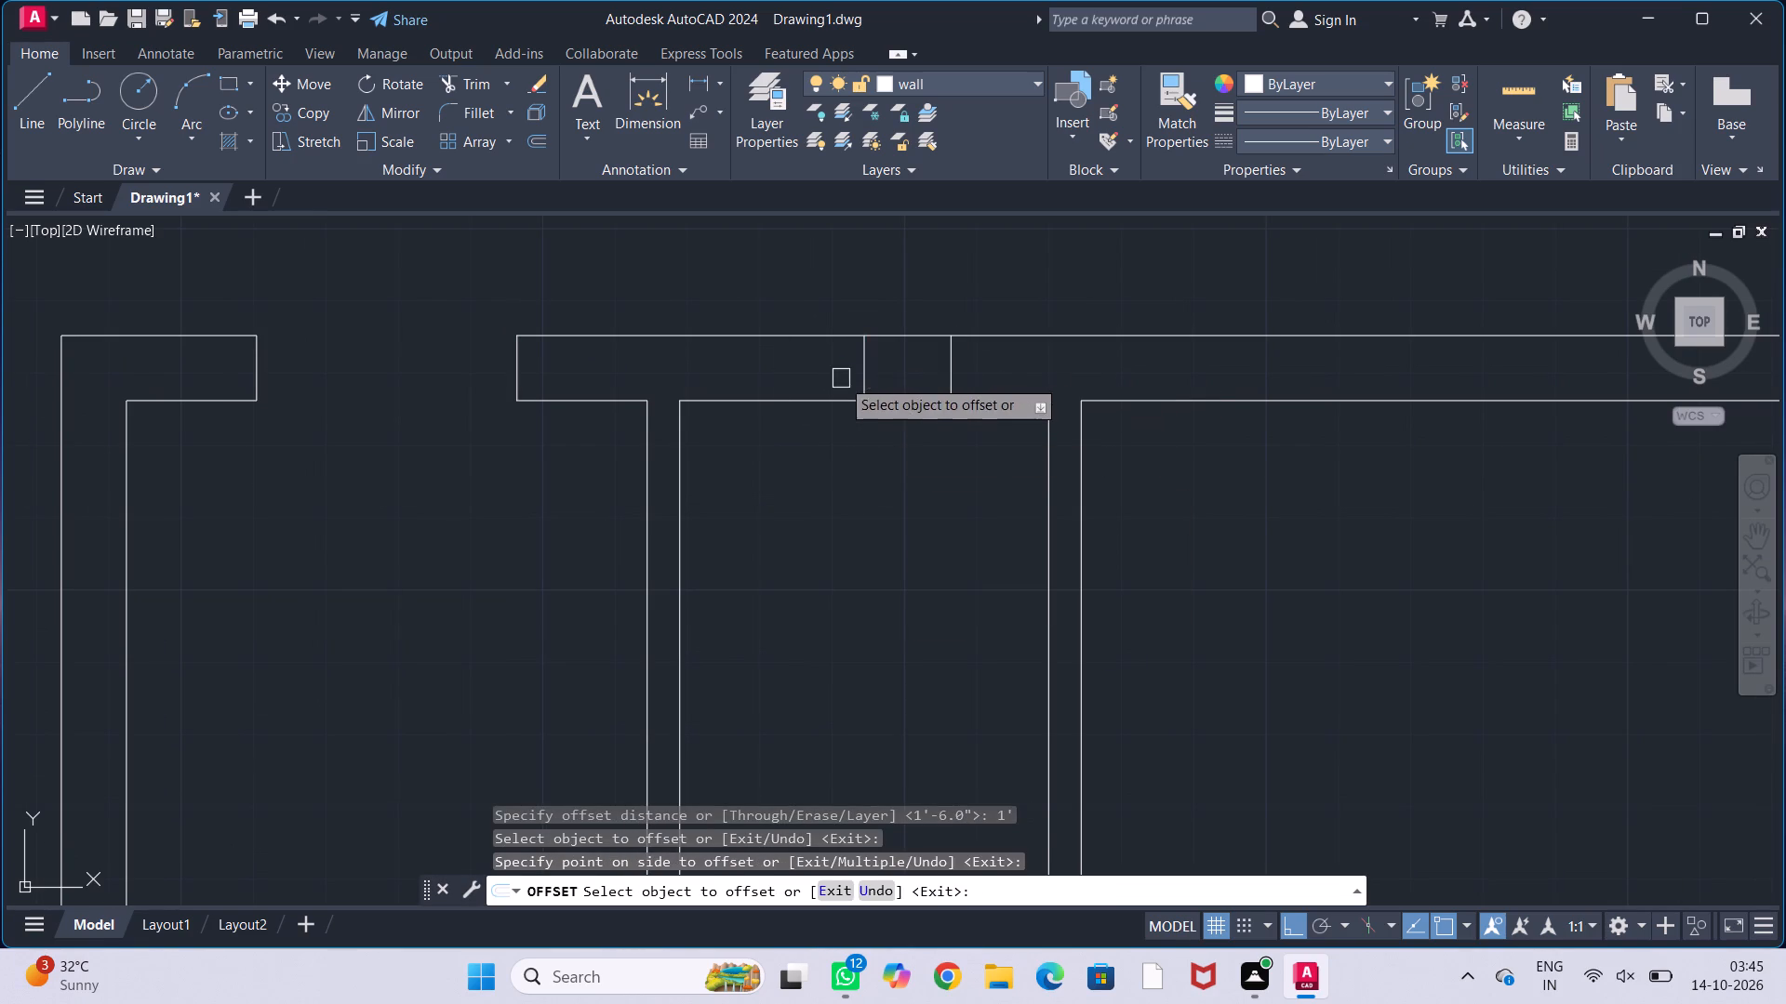
{"action": "left_click", "coordinate": [869, 376]}
{"action": "left_click", "coordinate": [783, 379]}
{"action": "key", "text": "Escape"}
{"action": "key", "text": "Escape"}
{"action": "key", "text": "Escape"}
{"action": "key", "text": "Escape"}
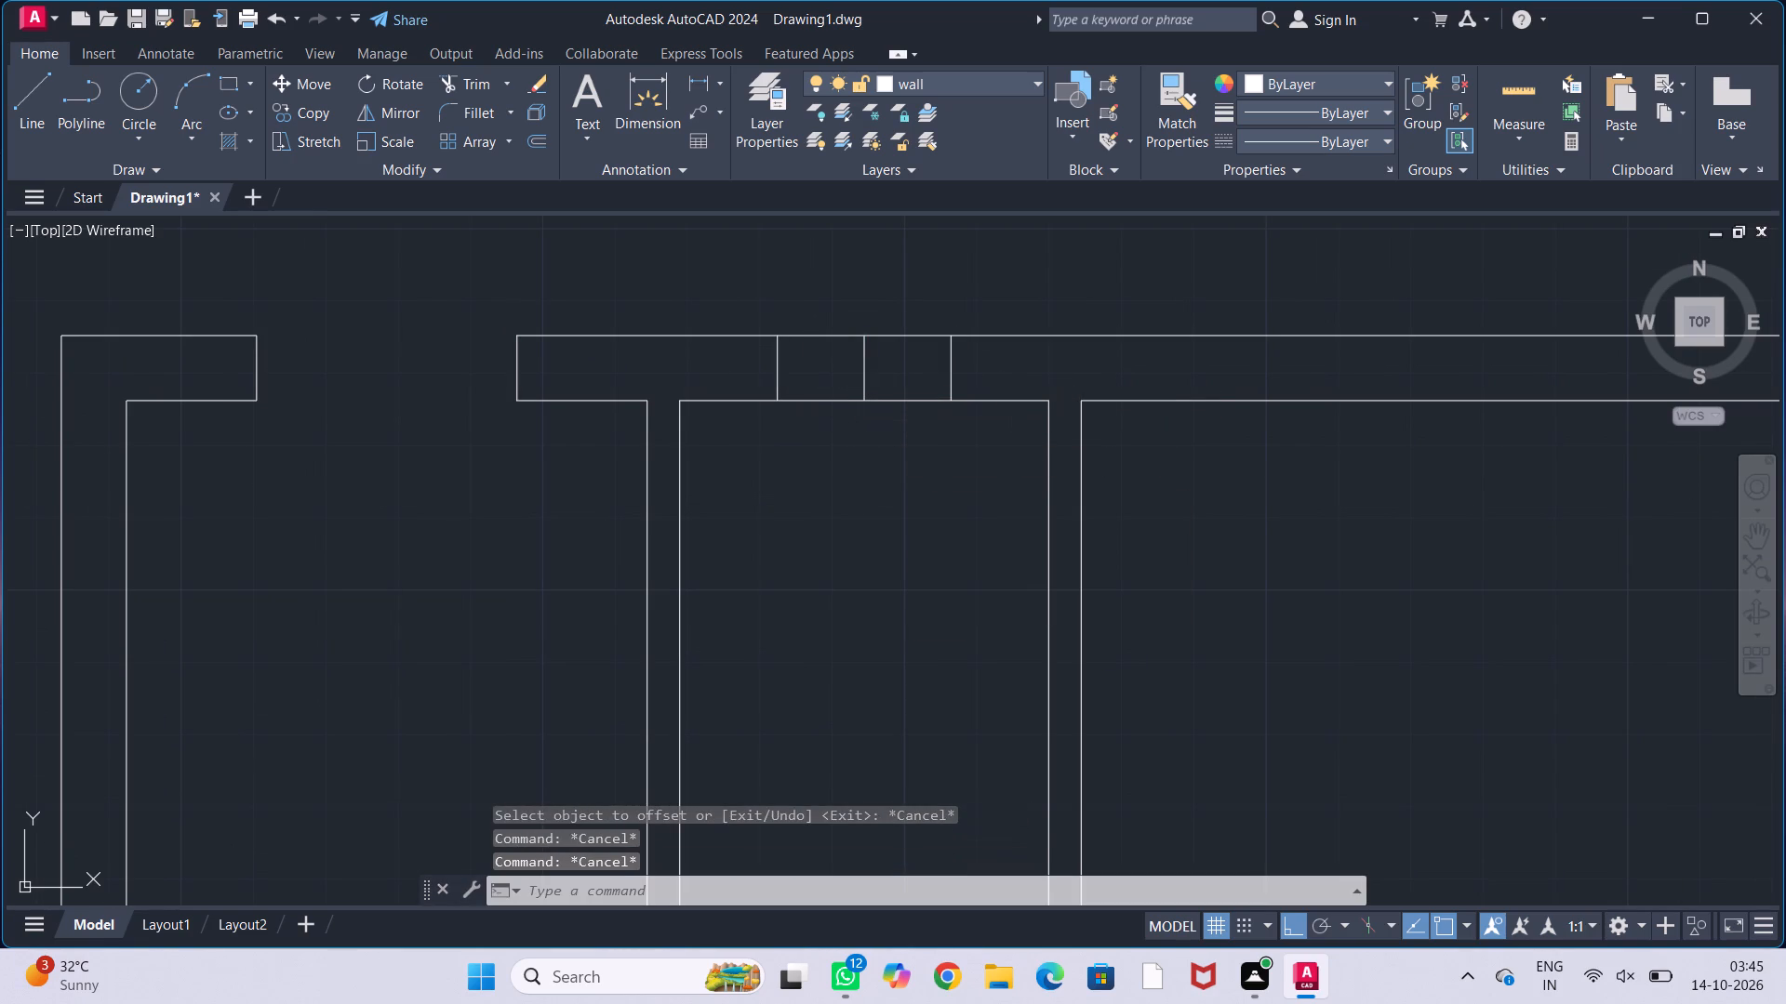
Trim both top wall lines between the offset lines and remove the centre line, opening a gap above the small room.
{"action": "type", "text": "tr"}
{"action": "key", "text": "Return"}
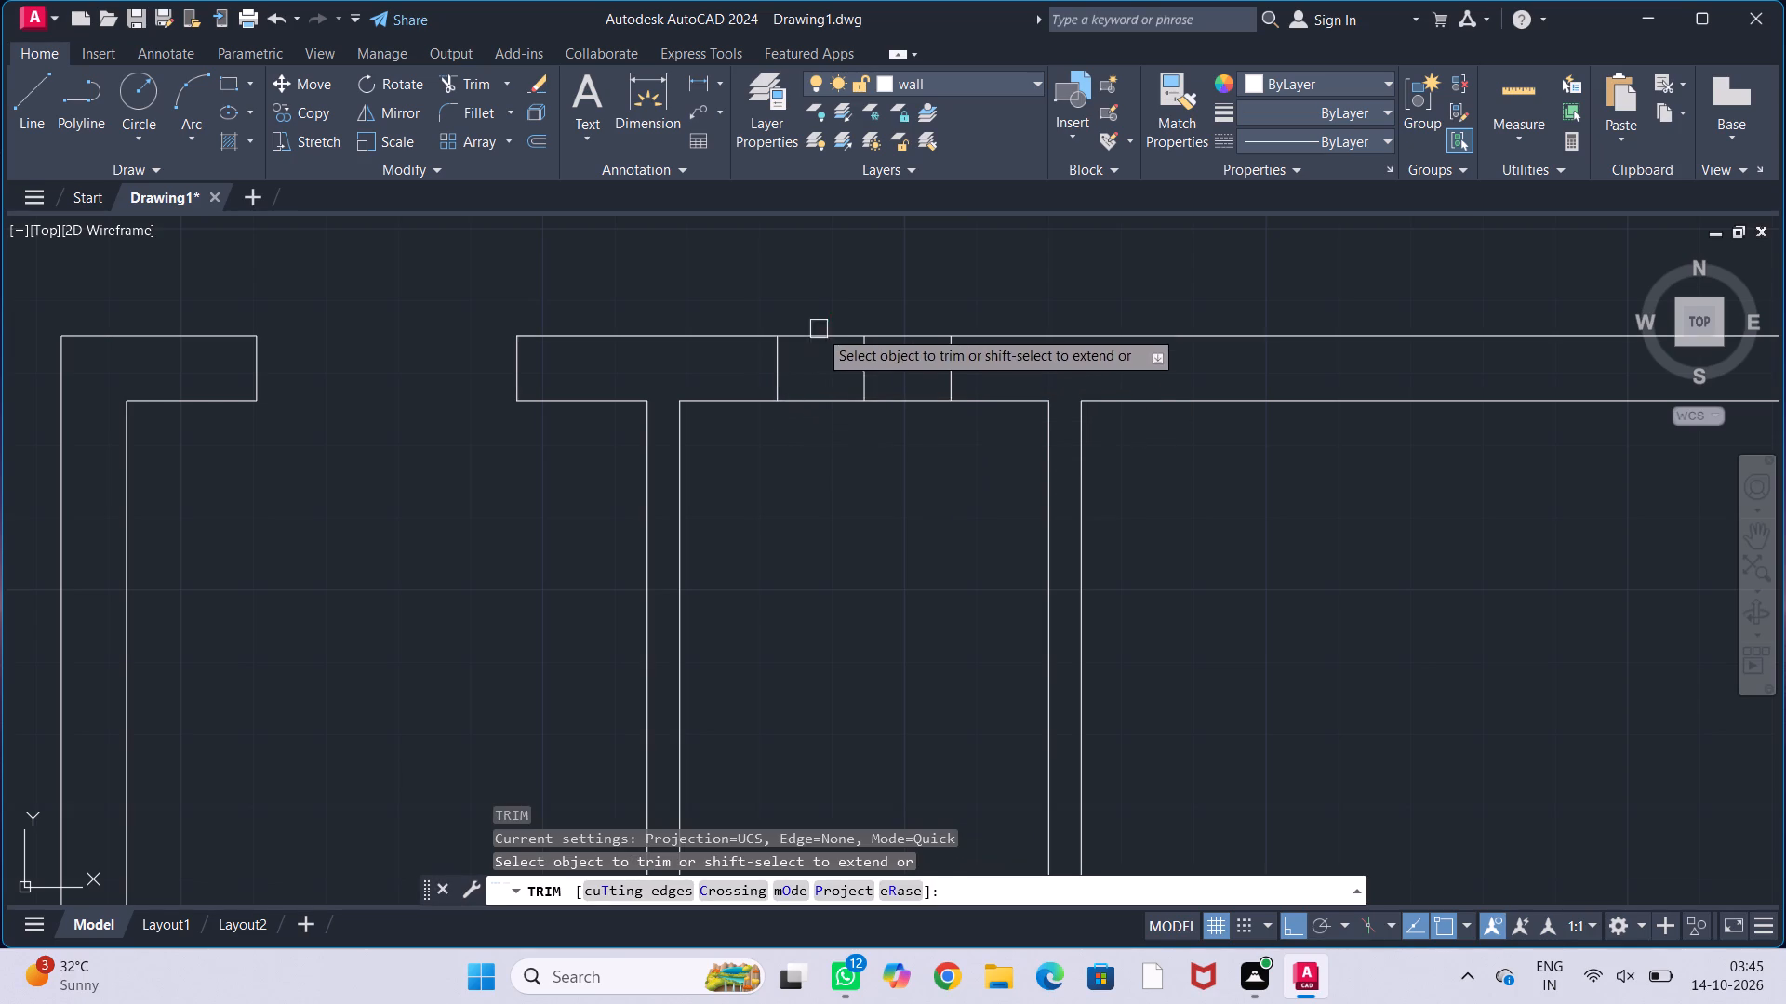
{"action": "left_click_drag", "start_coordinate": [822, 307], "coordinate": [824, 472]}
{"action": "left_click_drag", "start_coordinate": [907, 307], "coordinate": [909, 467]}
{"action": "left_click", "coordinate": [866, 386]}
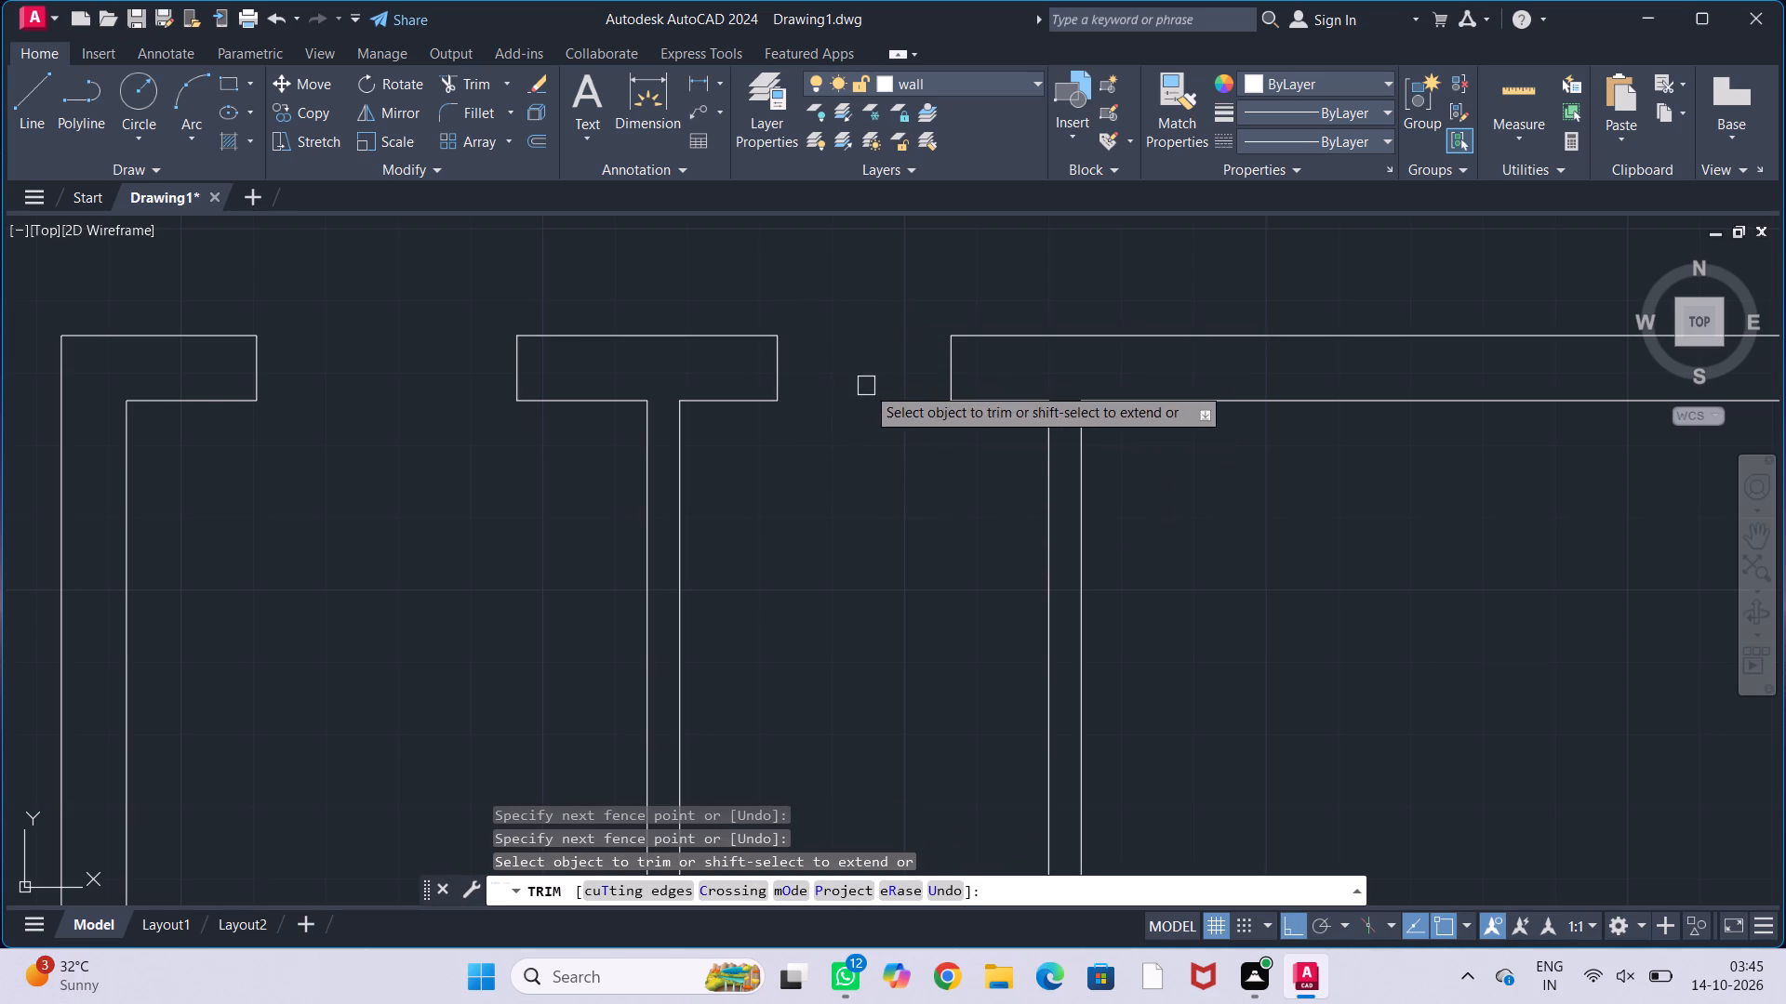
{"action": "key", "text": "Escape"}
{"action": "key", "text": "Escape"}
{"action": "key", "text": "Escape"}
{"action": "key", "text": "Escape"}
{"action": "key", "text": "Escape"}
Draw a 9" vertical line across the top wall at the midpoint of the large upper-right room.
{"action": "scroll", "coordinate": [876, 415], "scroll_direction": "down", "scroll_amount": 2}
{"action": "middle_click_drag", "start_coordinate": [870, 459], "coordinate": [846, 420]}
{"action": "middle_click_drag", "start_coordinate": [852, 442], "coordinate": [814, 424]}
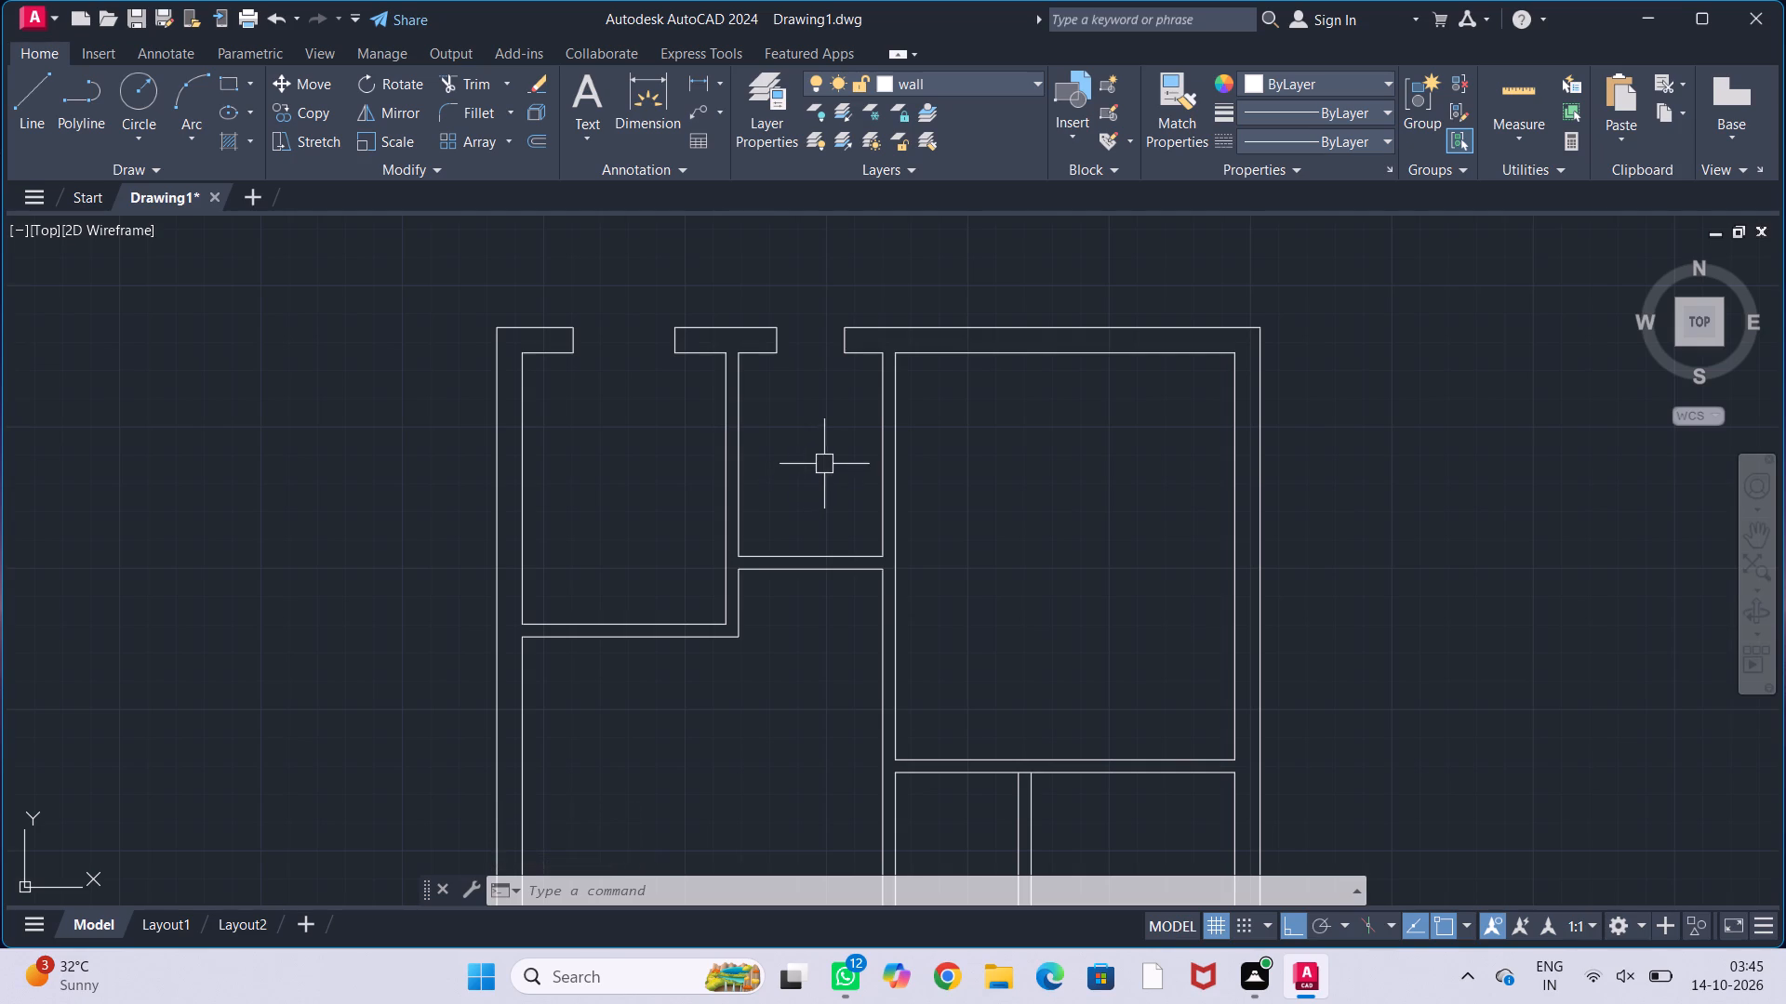
{"action": "middle_click_drag", "start_coordinate": [824, 464], "coordinate": [817, 424]}
{"action": "key", "text": "Escape"}
{"action": "key", "text": "Escape"}
{"action": "key", "text": "Escape"}
{"action": "middle_click_drag", "start_coordinate": [999, 439], "coordinate": [950, 474]}
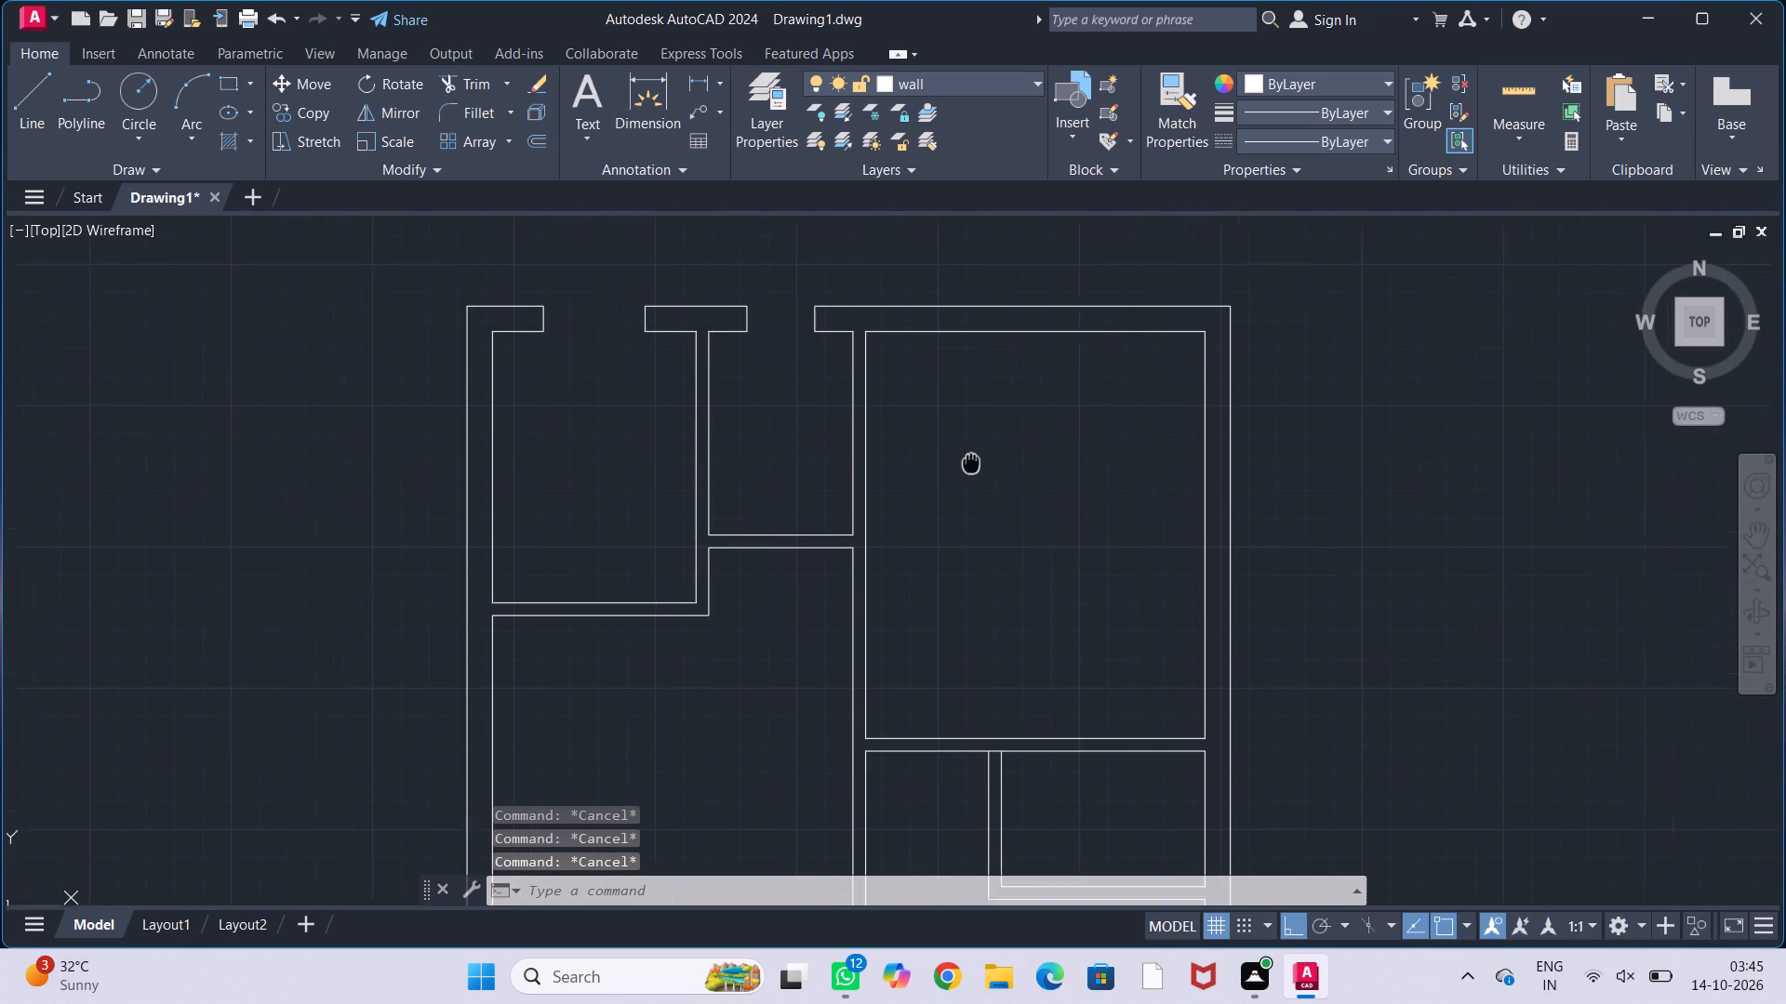
{"action": "middle_click_drag", "start_coordinate": [950, 474], "coordinate": [949, 474]}
{"action": "key", "text": "l"}
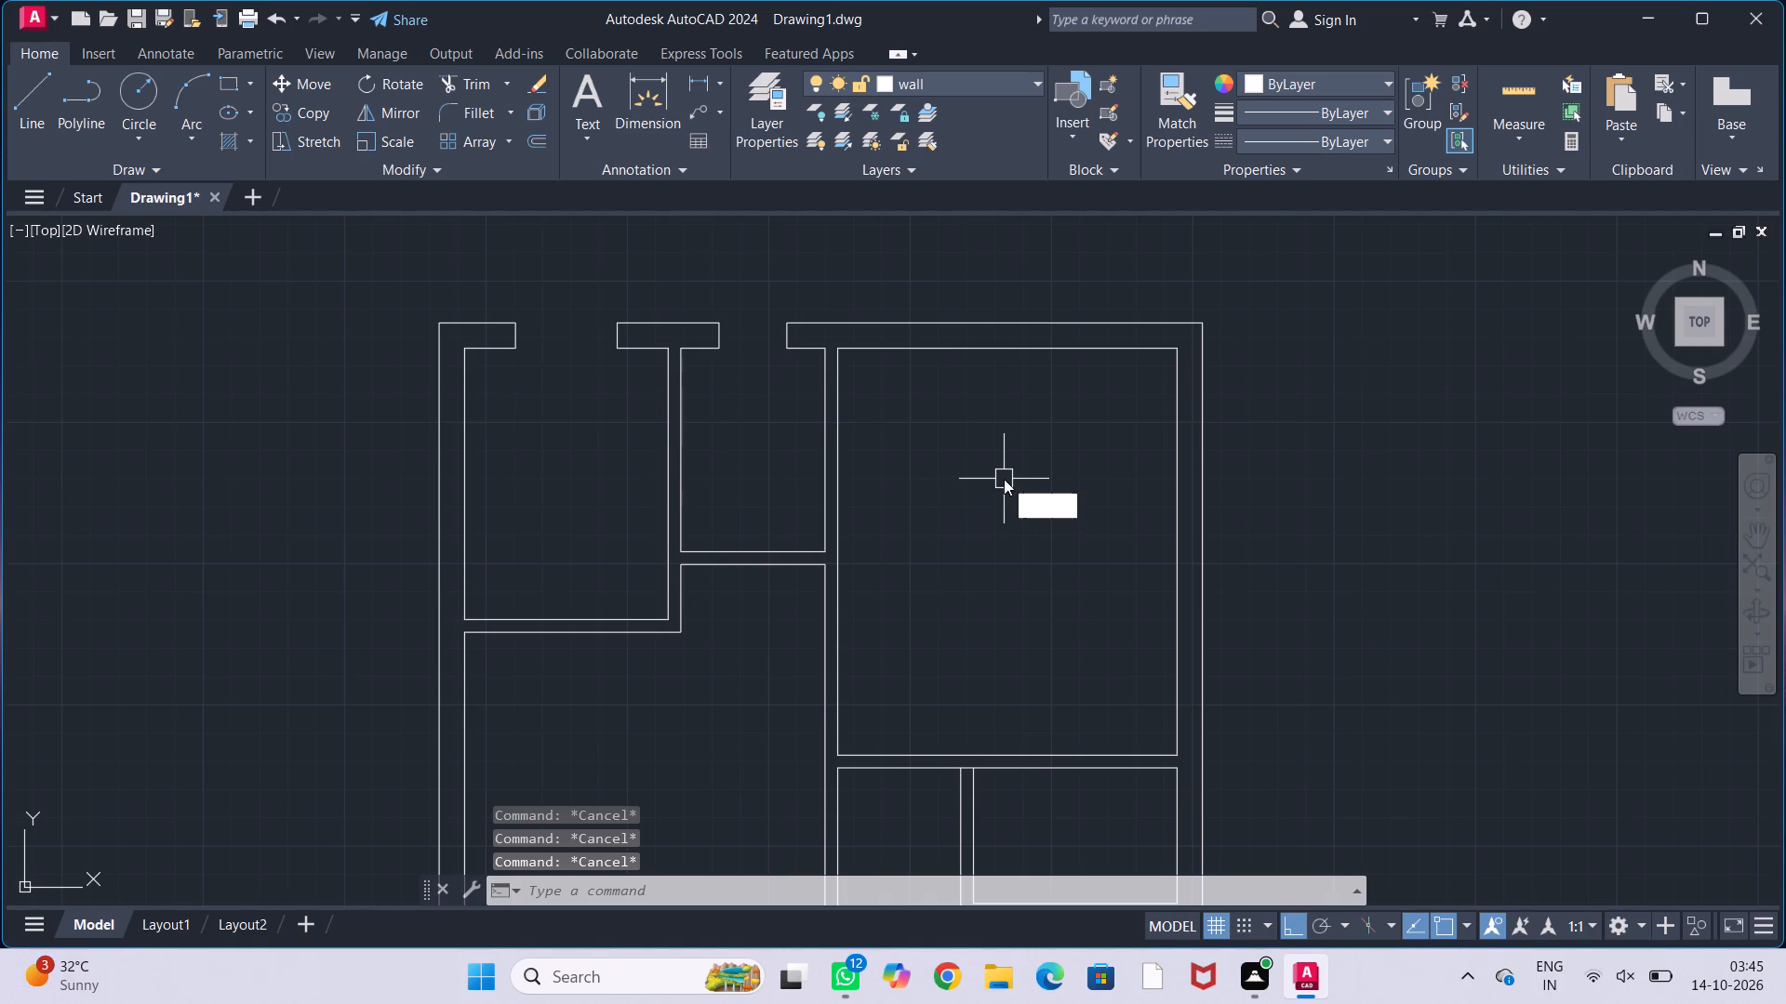
{"action": "key", "text": "Return"}
{"action": "middle_click_drag", "start_coordinate": [1020, 436], "coordinate": [1030, 481]}
{"action": "scroll", "coordinate": [1017, 367], "scroll_direction": "up", "scroll_amount": 1}
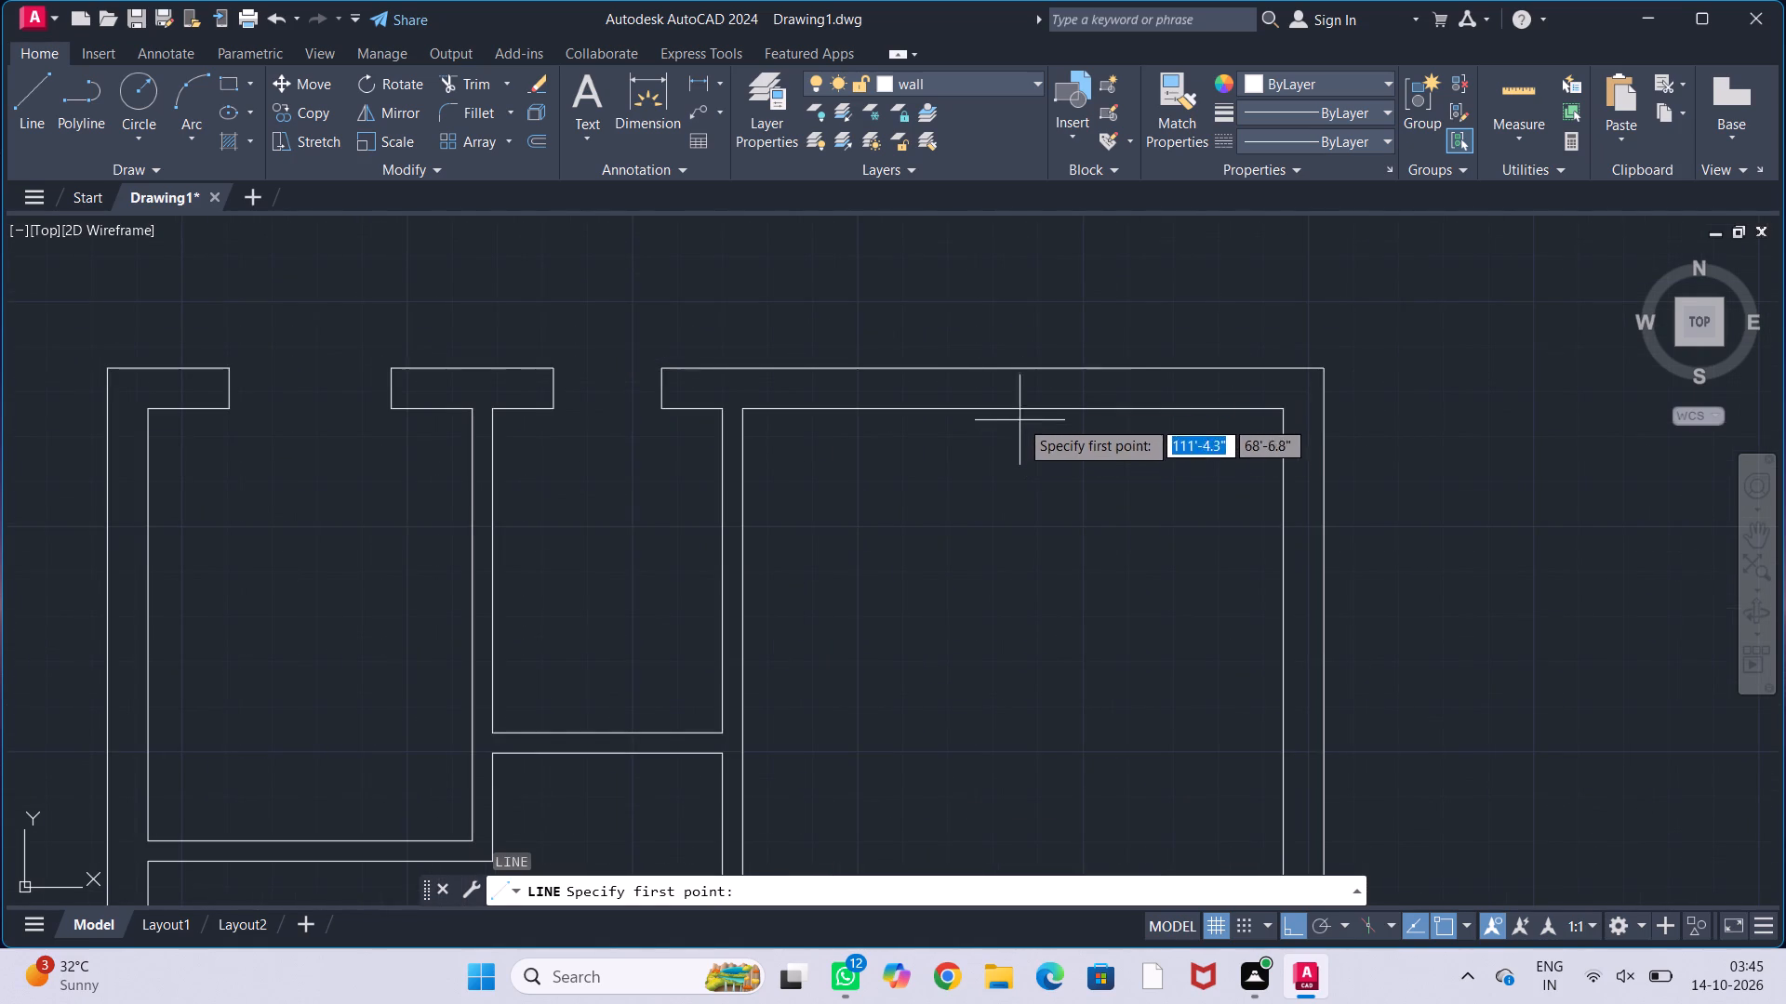
{"action": "left_click", "coordinate": [1006, 413]}
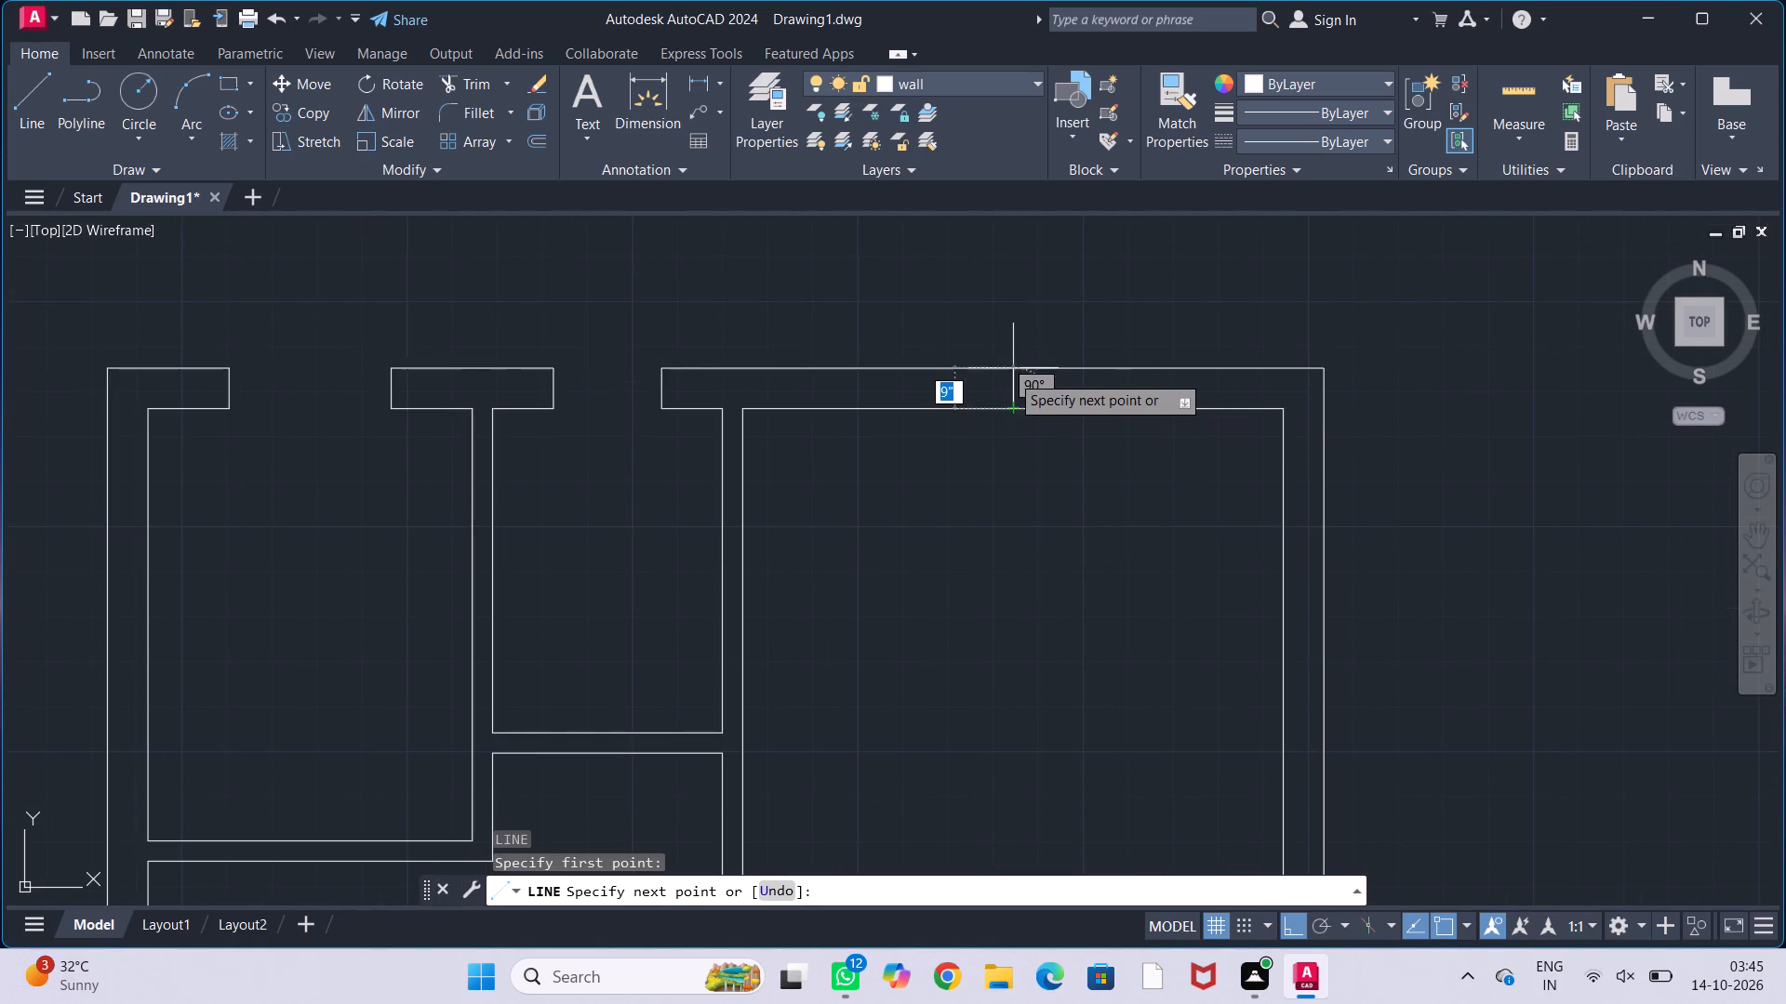
{"action": "left_click", "coordinate": [1010, 373]}
{"action": "key", "text": "Escape"}
{"action": "key", "text": "Escape"}
{"action": "key", "text": "Escape"}
{"action": "key", "text": "Escape"}
Offset the line across the large upper-right room's top wall by 1.5' to both sides.
{"action": "key", "text": "o"}
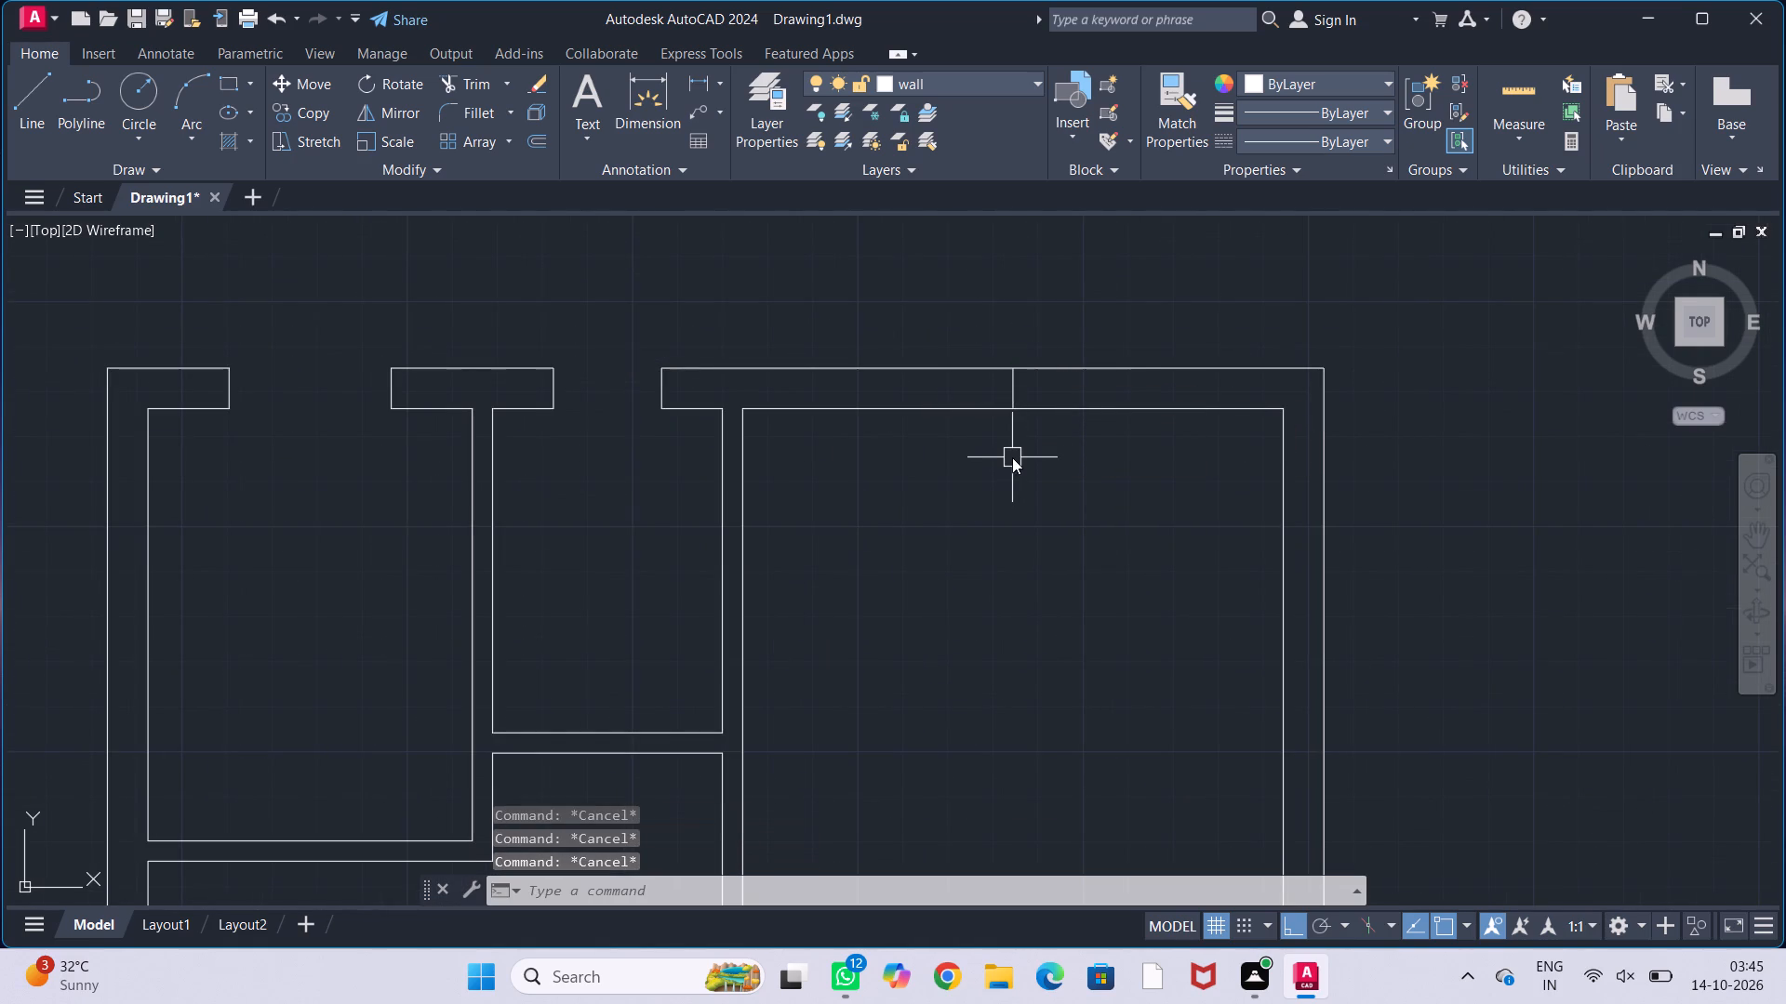
{"action": "type", "text": "ff"}
{"action": "key", "text": "Return"}
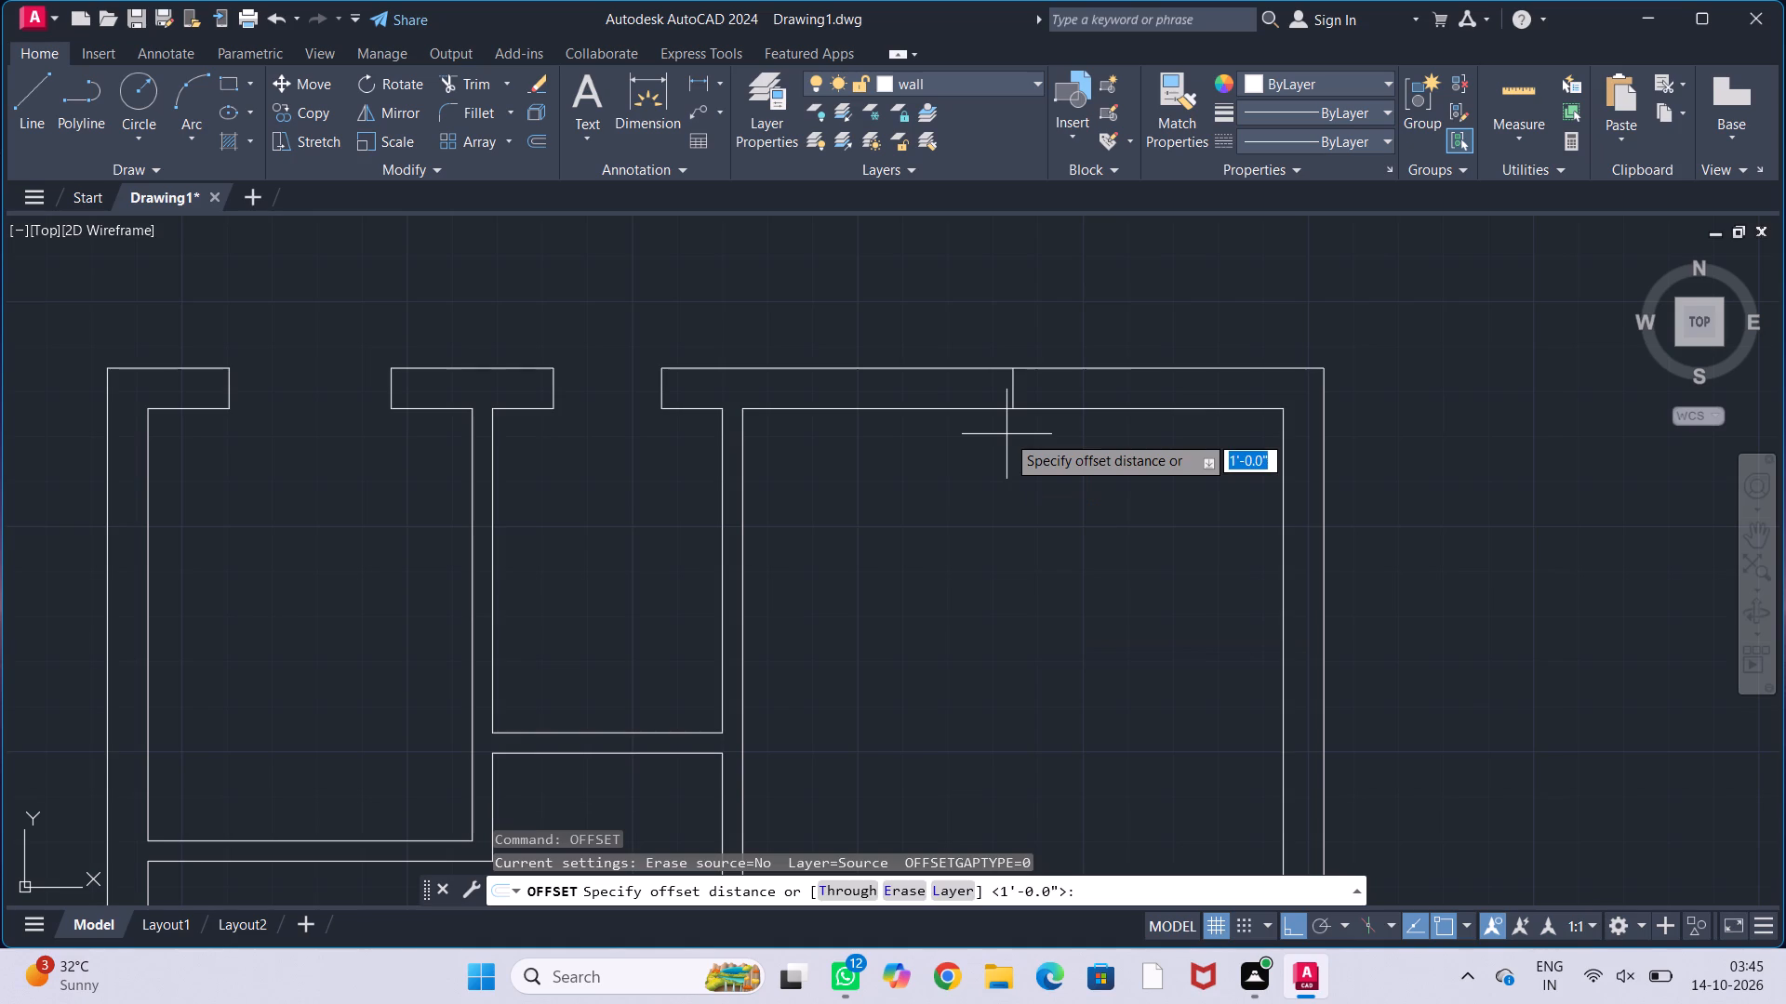
{"action": "key", "text": "1"}
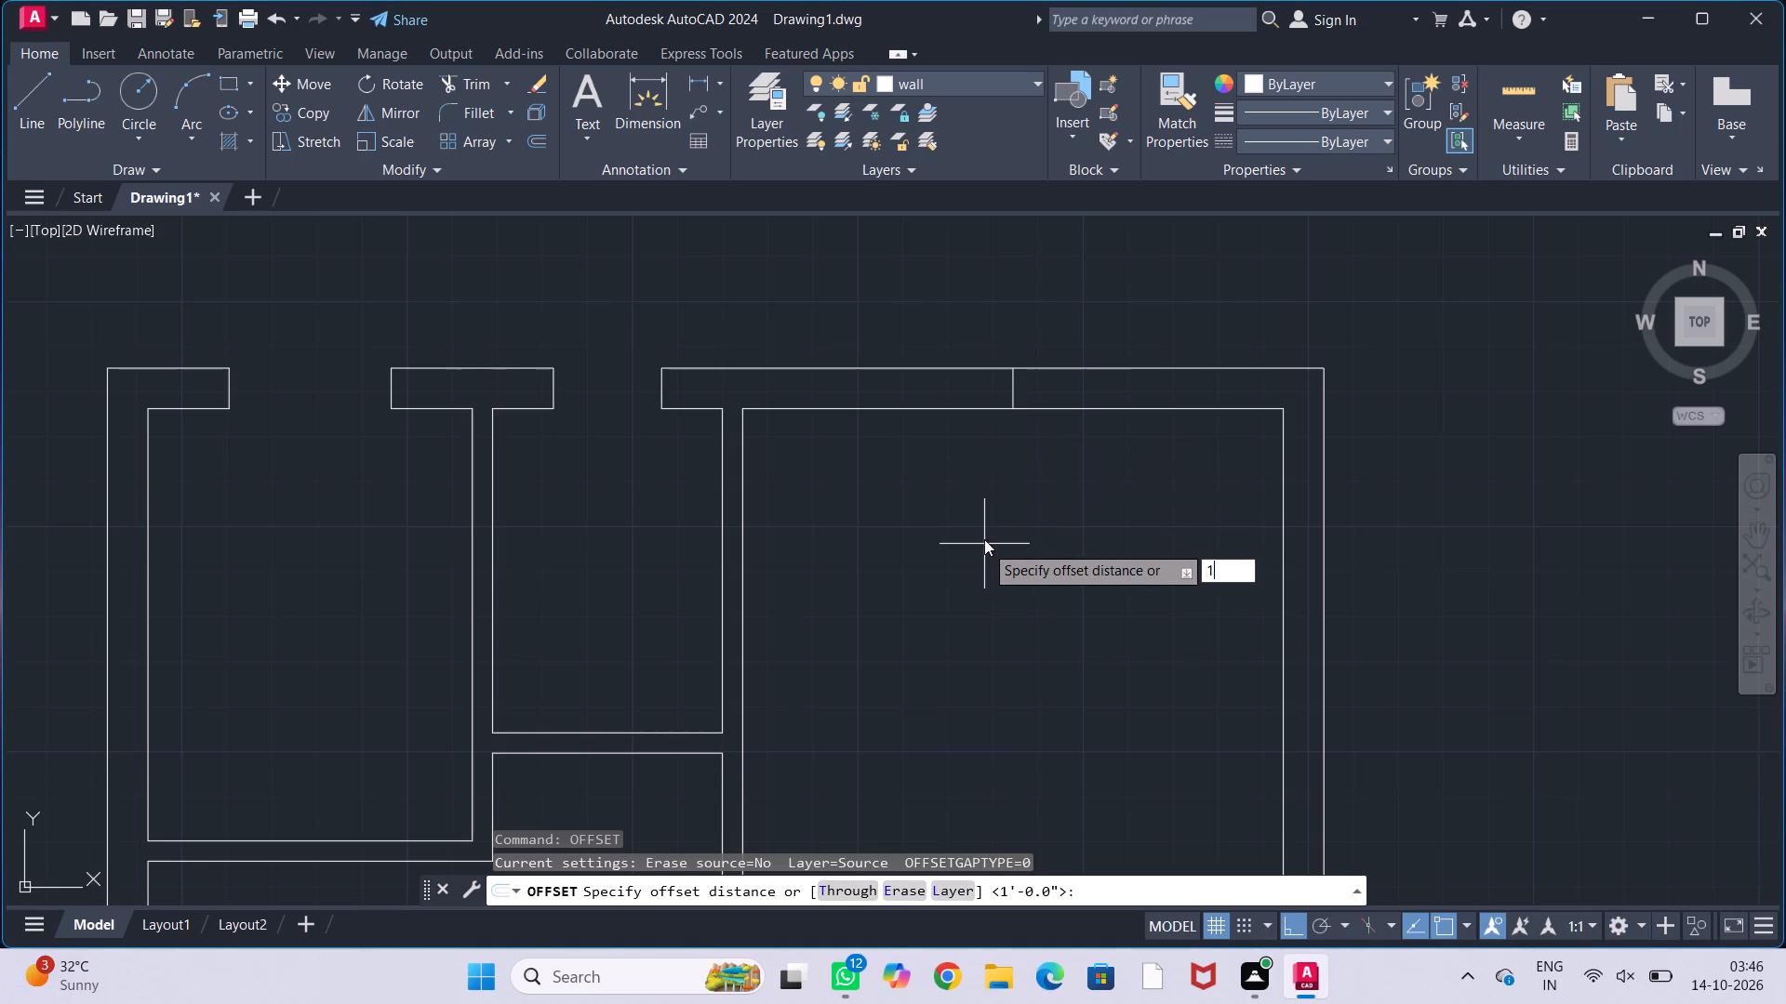
{"action": "key", "text": "period"}
{"action": "key", "text": "5"}
{"action": "key", "text": "apostrophe"}
{"action": "key", "text": "Return"}
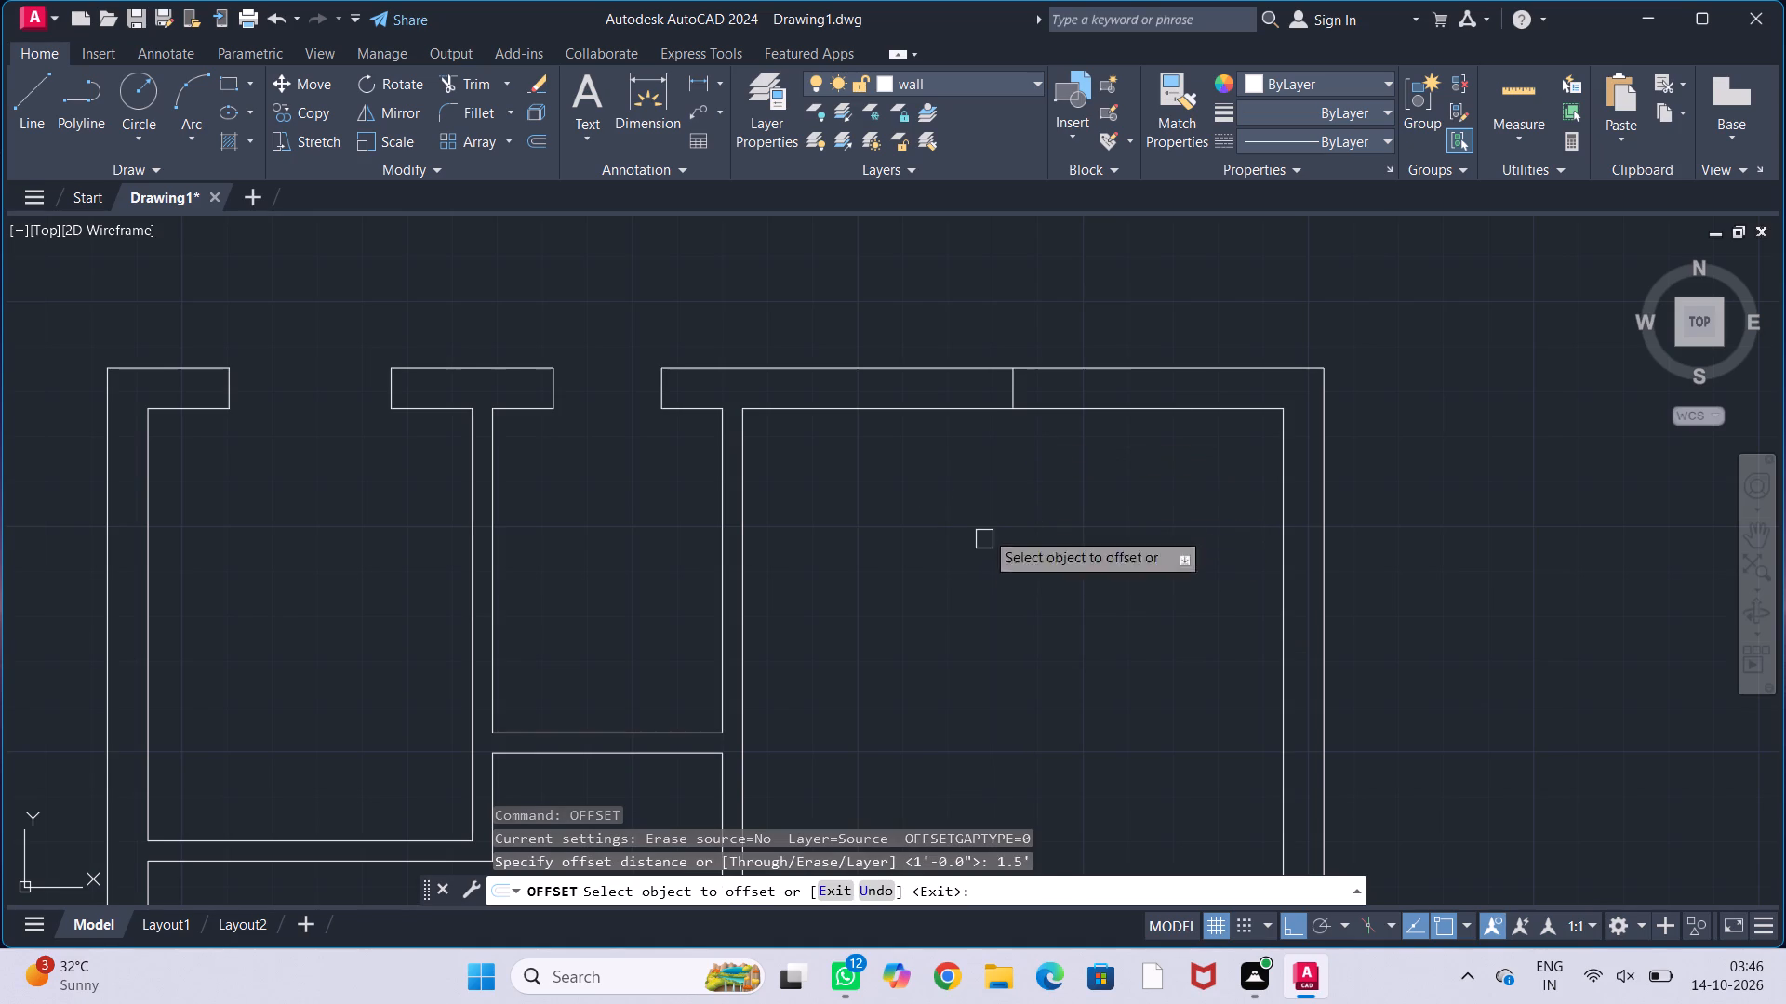
{"action": "left_click", "coordinate": [1010, 389]}
{"action": "left_click", "coordinate": [1096, 390]}
{"action": "left_click", "coordinate": [1010, 391]}
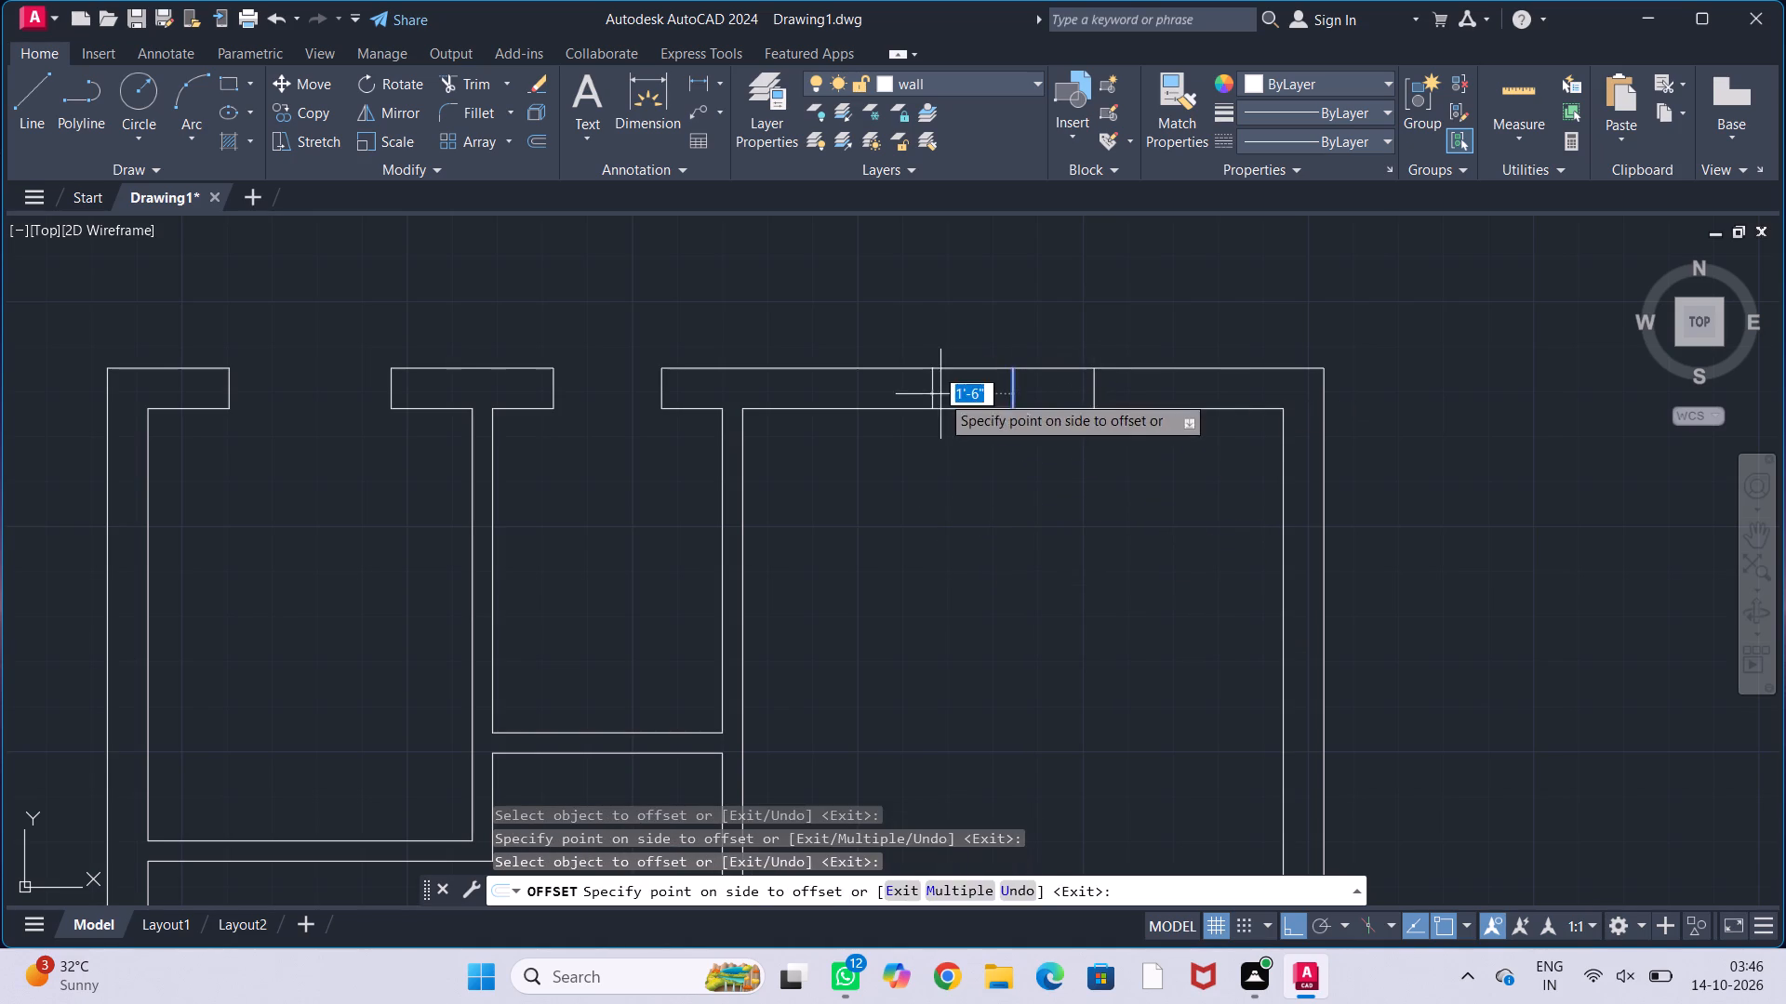
{"action": "left_click", "coordinate": [937, 394]}
{"action": "key", "text": "Escape"}
{"action": "key", "text": "Escape"}
{"action": "key", "text": "Escape"}
{"action": "key", "text": "Escape"}
Trim both top wall lines between the offset lines and remove the centre line, opening a gap above the large room.
{"action": "type", "text": "tr"}
{"action": "key", "text": "Return"}
{"action": "left_click_drag", "start_coordinate": [959, 333], "coordinate": [1006, 505]}
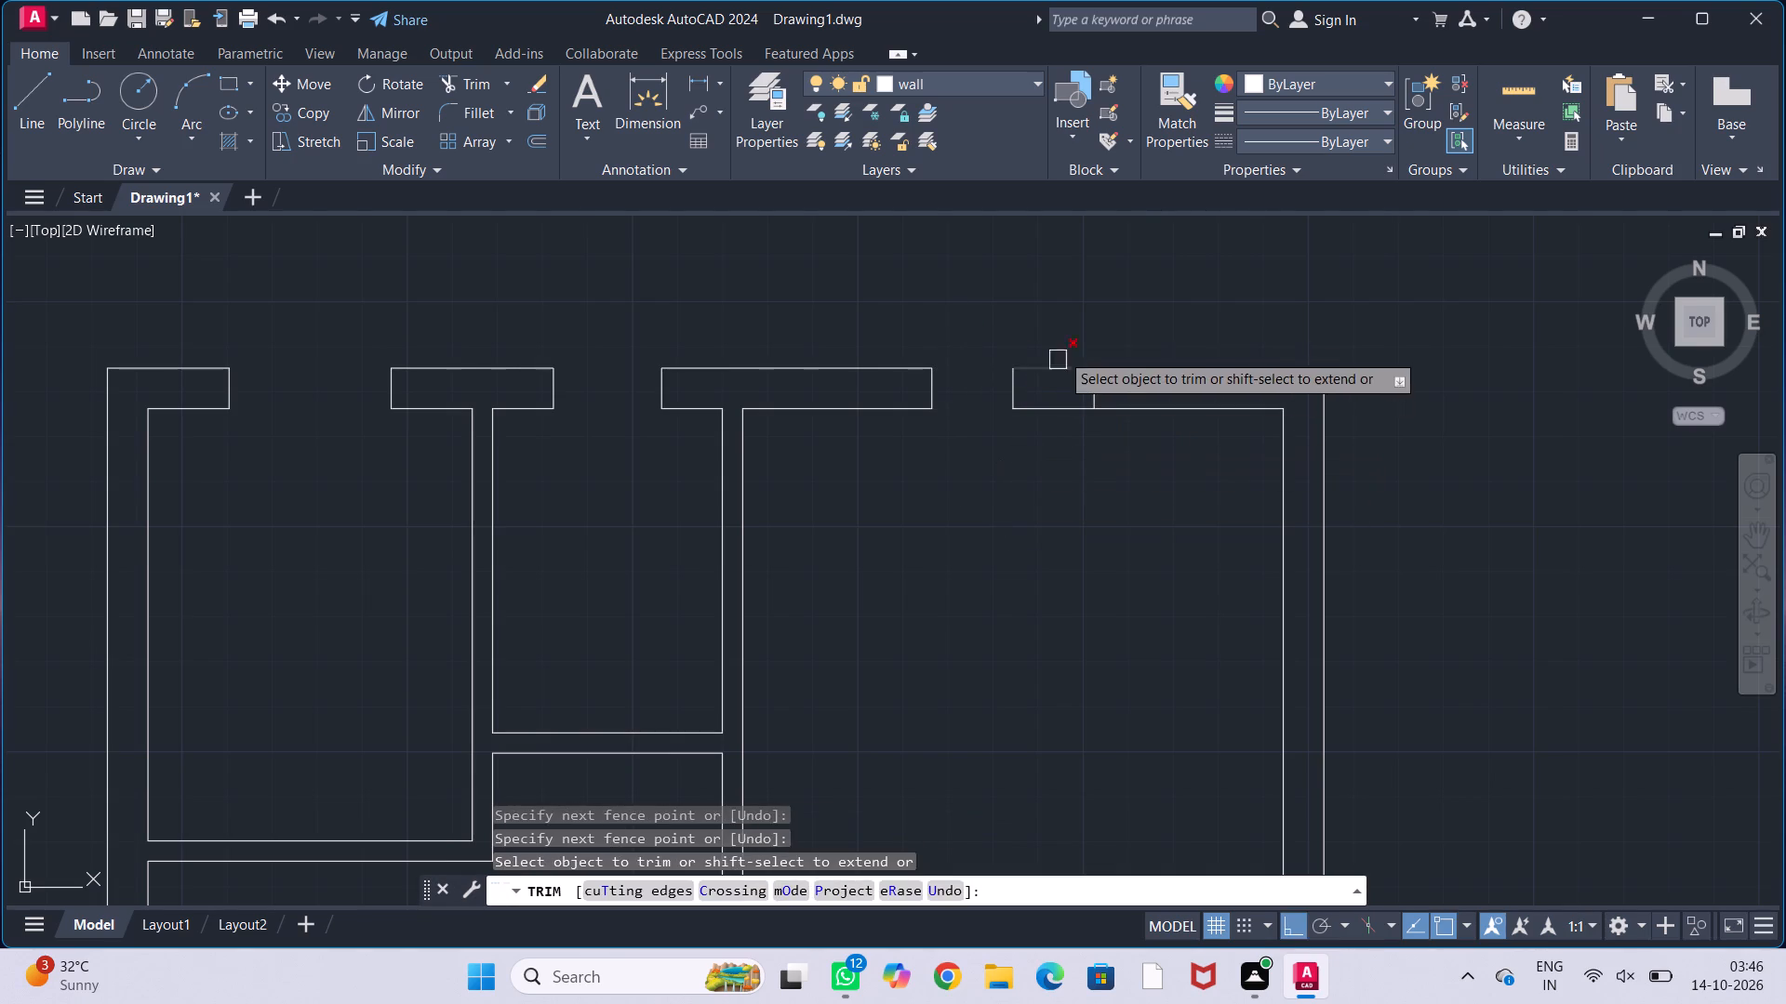
{"action": "left_click_drag", "start_coordinate": [1065, 327], "coordinate": [1054, 522]}
{"action": "left_click", "coordinate": [1012, 395]}
{"action": "key", "text": "Escape"}
{"action": "key", "text": "Escape"}
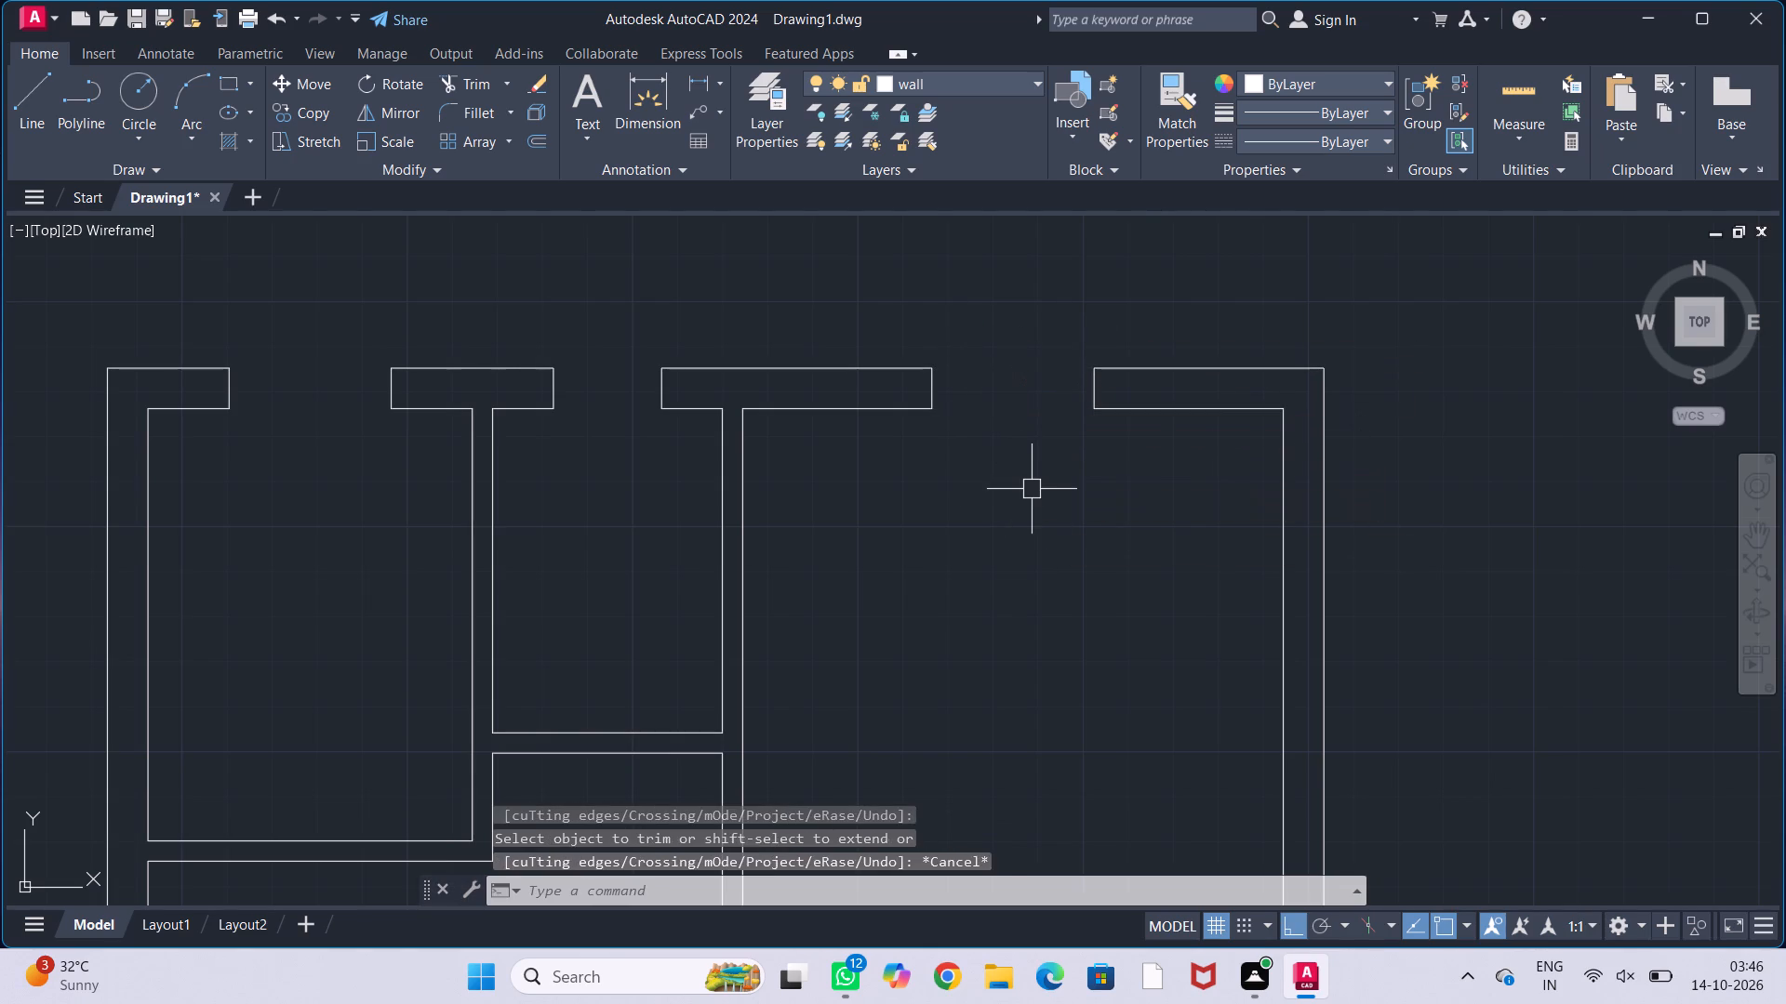
{"action": "key", "text": "Escape"}
{"action": "key", "text": "Escape"}
{"action": "key", "text": "Escape"}
{"action": "scroll", "coordinate": [1011, 494], "scroll_direction": "down", "scroll_amount": 1}
{"action": "middle_click_drag", "start_coordinate": [1003, 535], "coordinate": [1000, 428]}
{"action": "middle_click_drag", "start_coordinate": [1021, 523], "coordinate": [990, 479]}
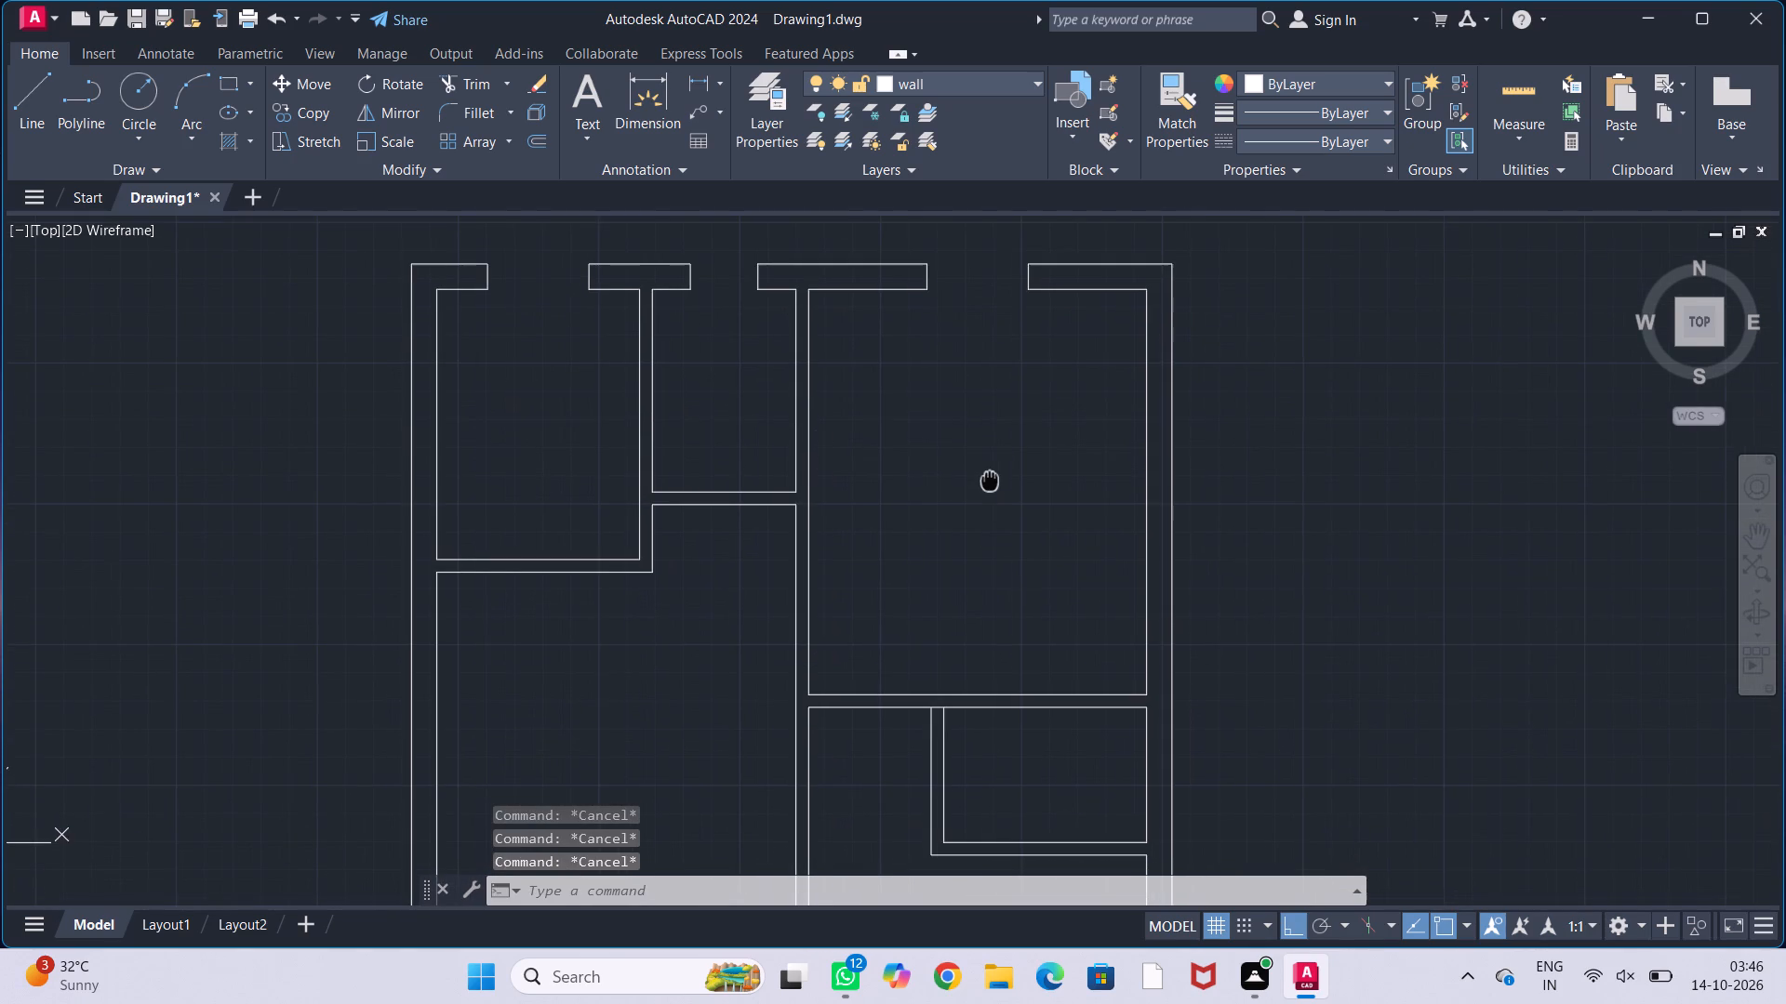
Draw a horizontal line across the right outer wall at the midpoint of the large upper-right room.
{"action": "key", "text": "l"}
{"action": "key", "text": "Return"}
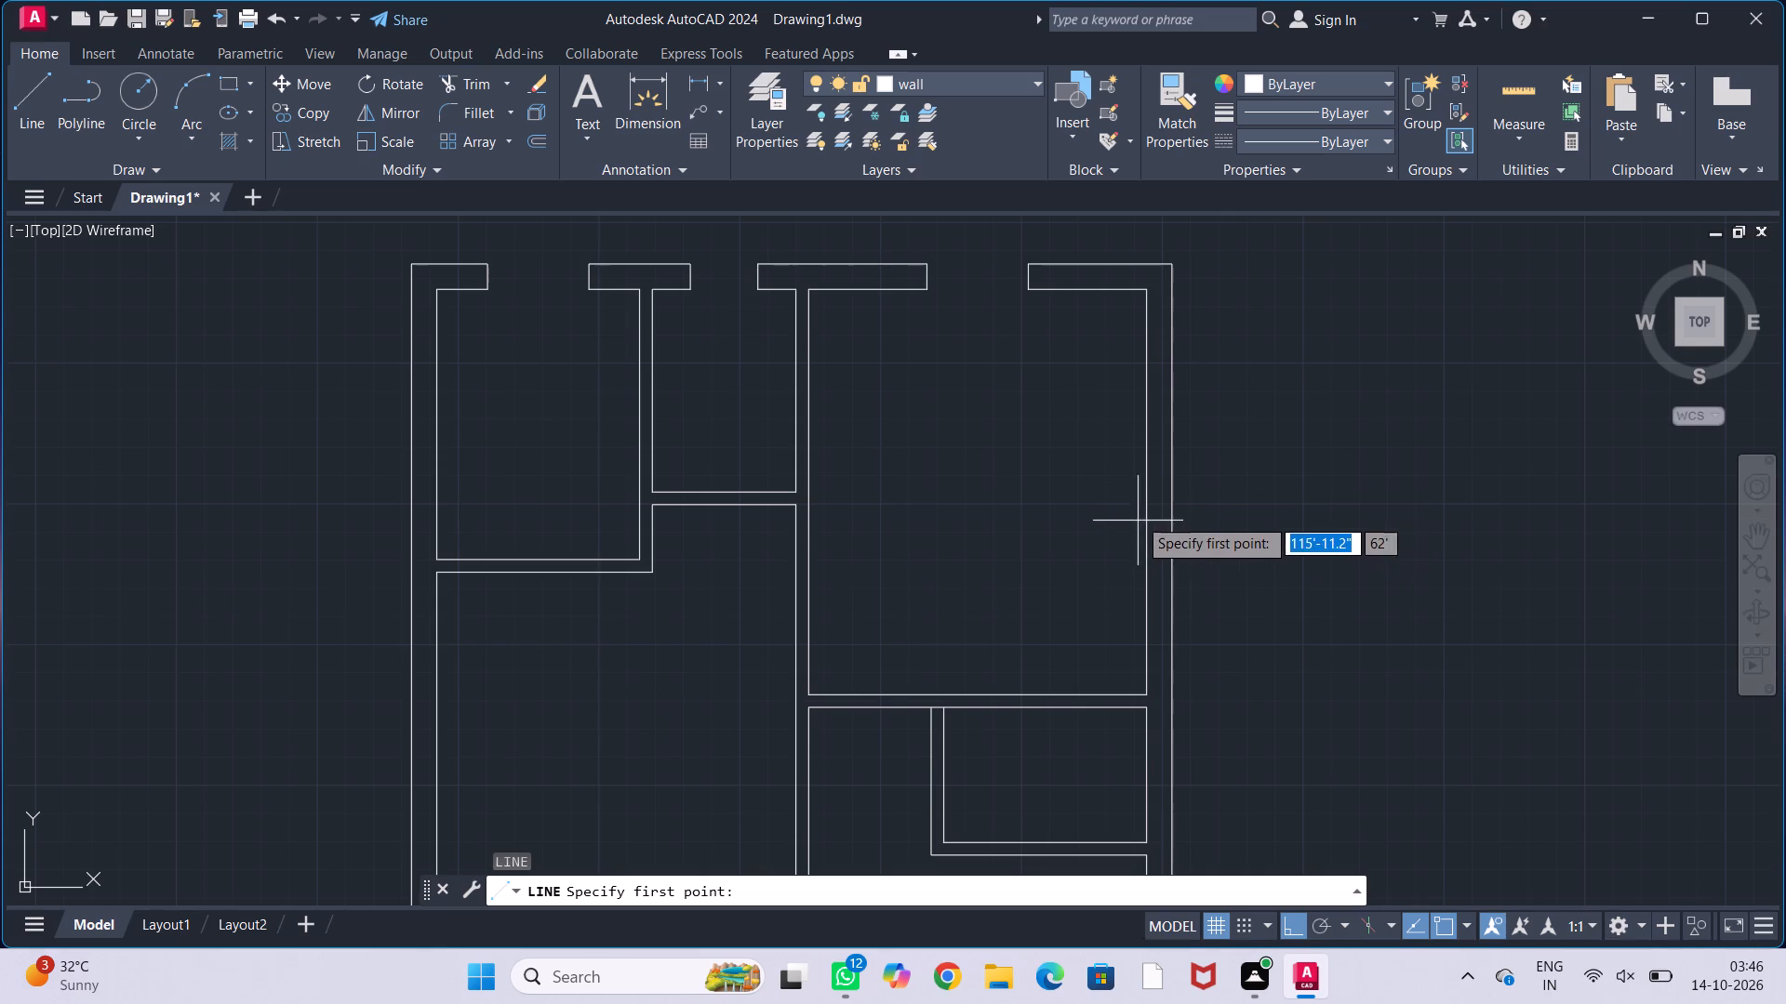
{"action": "left_click", "coordinate": [1146, 495]}
{"action": "left_click", "coordinate": [1172, 495]}
{"action": "key", "text": "Escape"}
{"action": "key", "text": "Escape"}
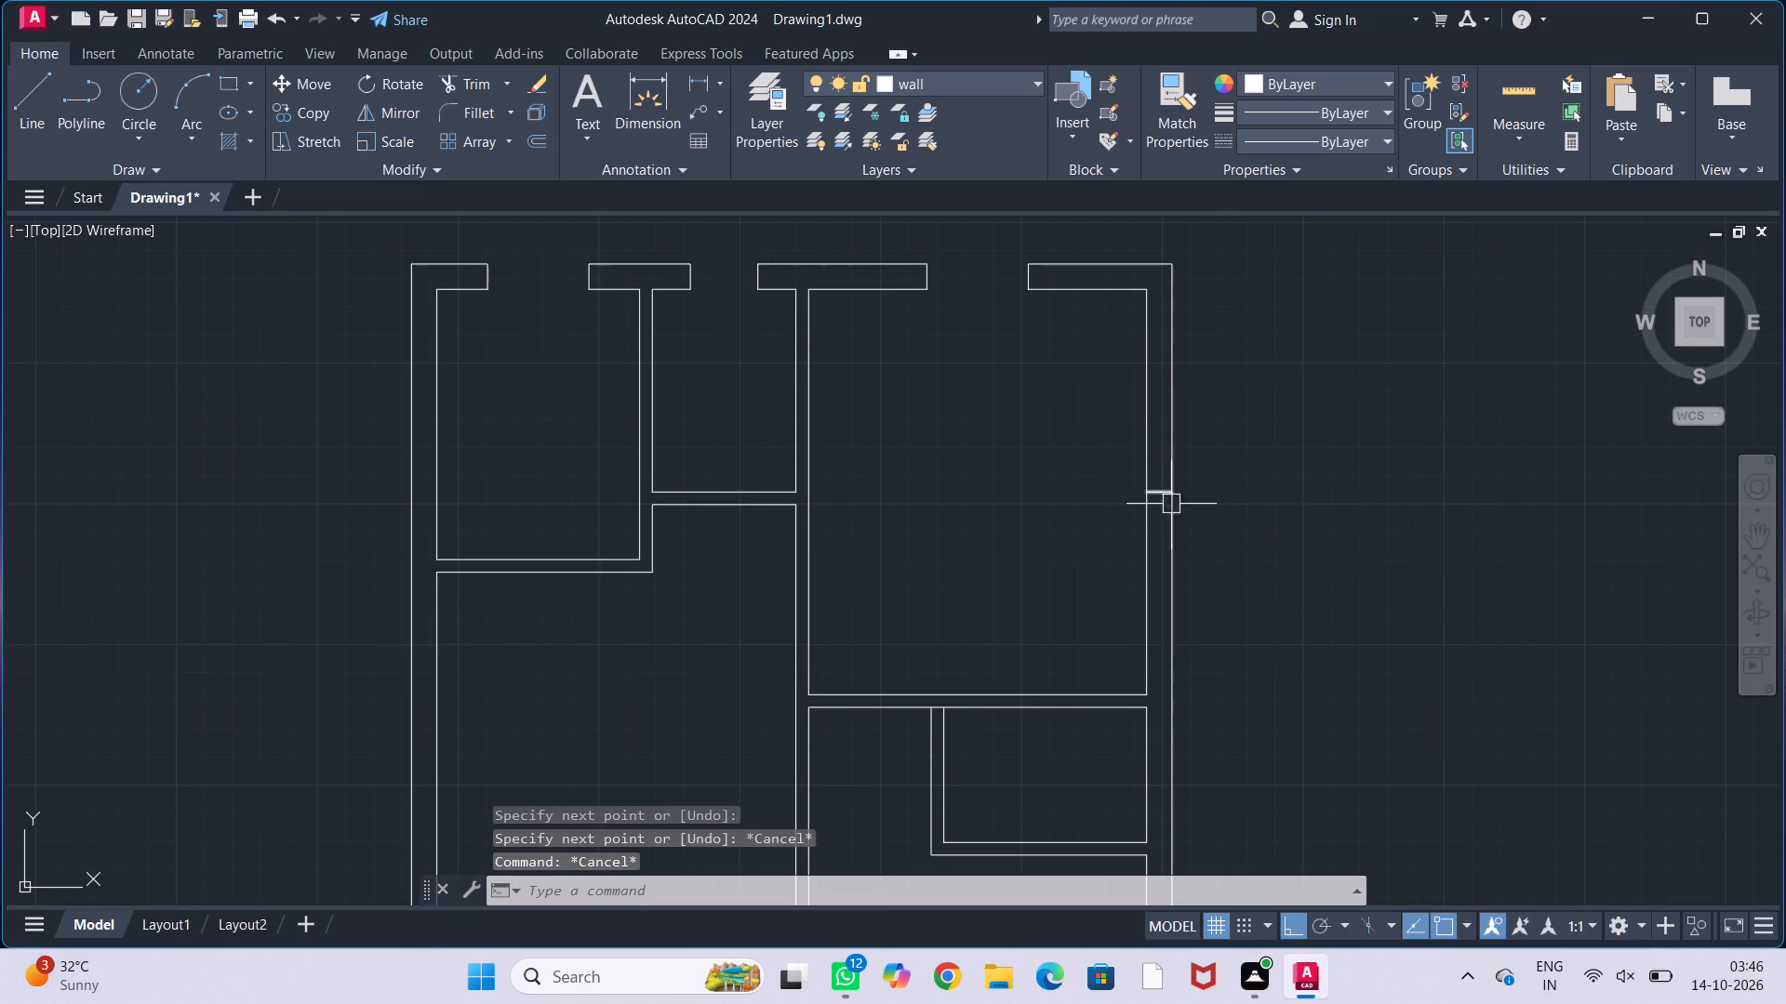
{"action": "key", "text": "Escape"}
Offset the line across the large upper-right room's right wall by 1.5' to both sides.
{"action": "scroll", "coordinate": [1162, 492], "scroll_direction": "up", "scroll_amount": 1}
{"action": "key", "text": "o"}
{"action": "type", "text": "ff"}
{"action": "key", "text": "Return"}
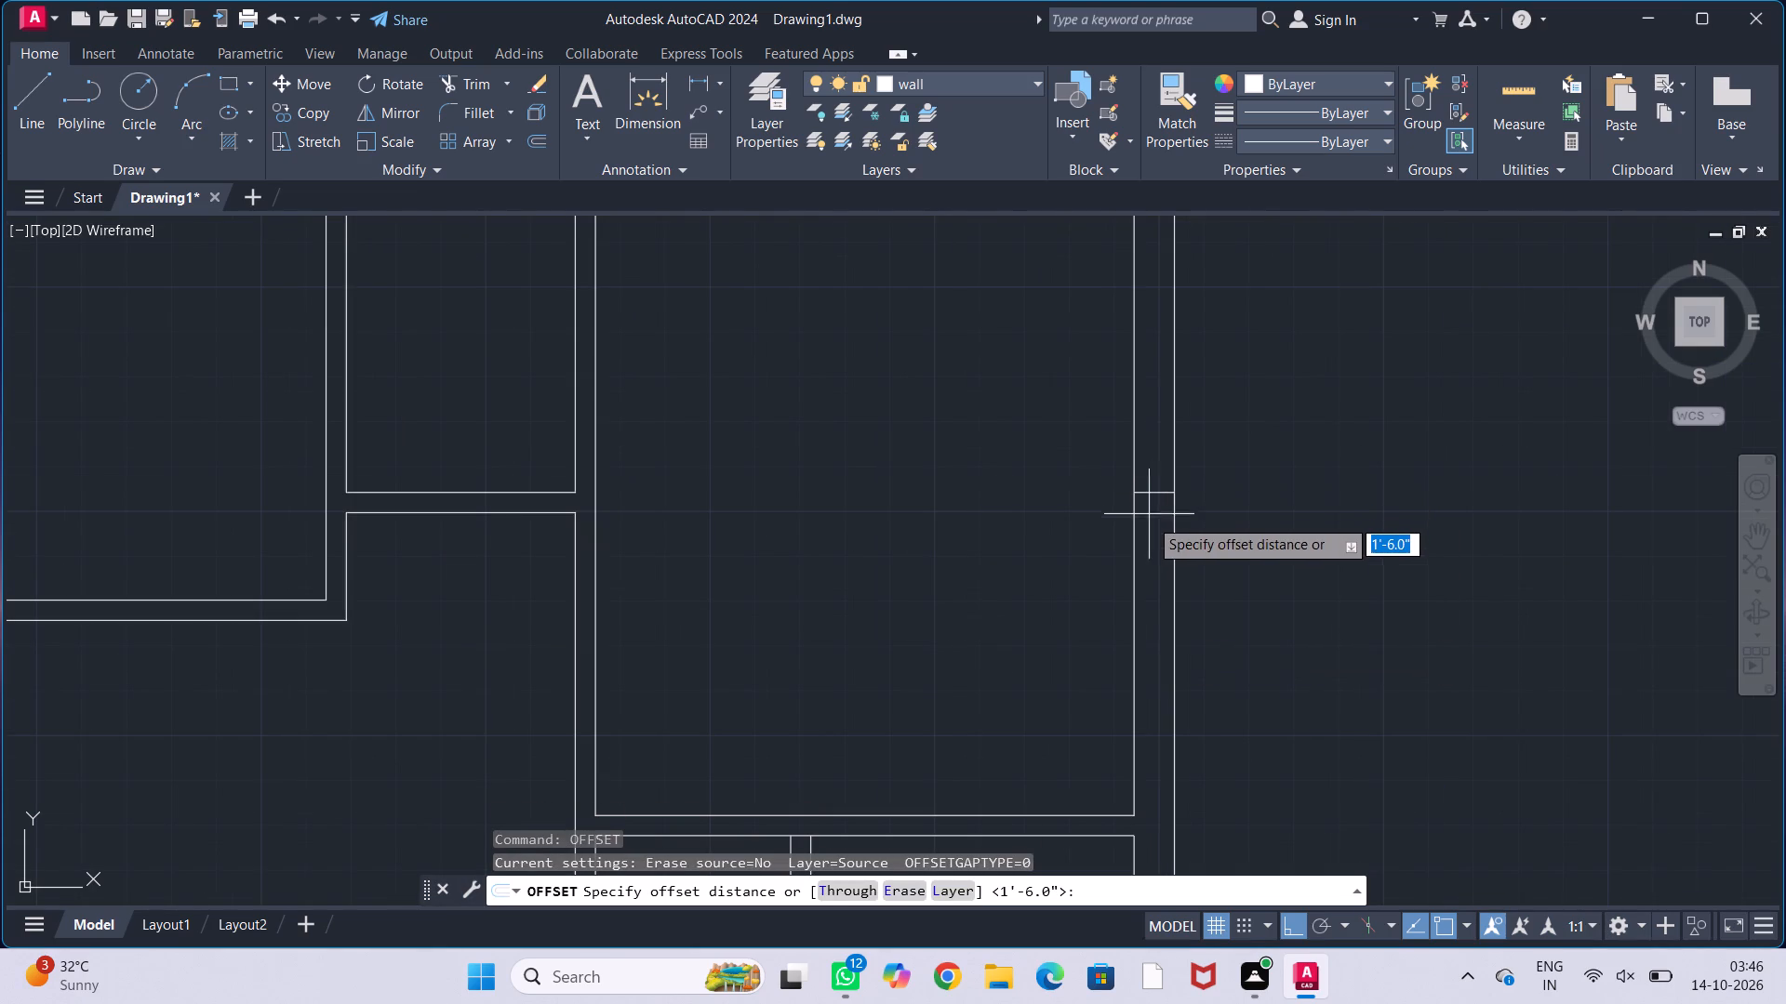
{"action": "type", "text": "1."}
{"action": "key", "text": "5"}
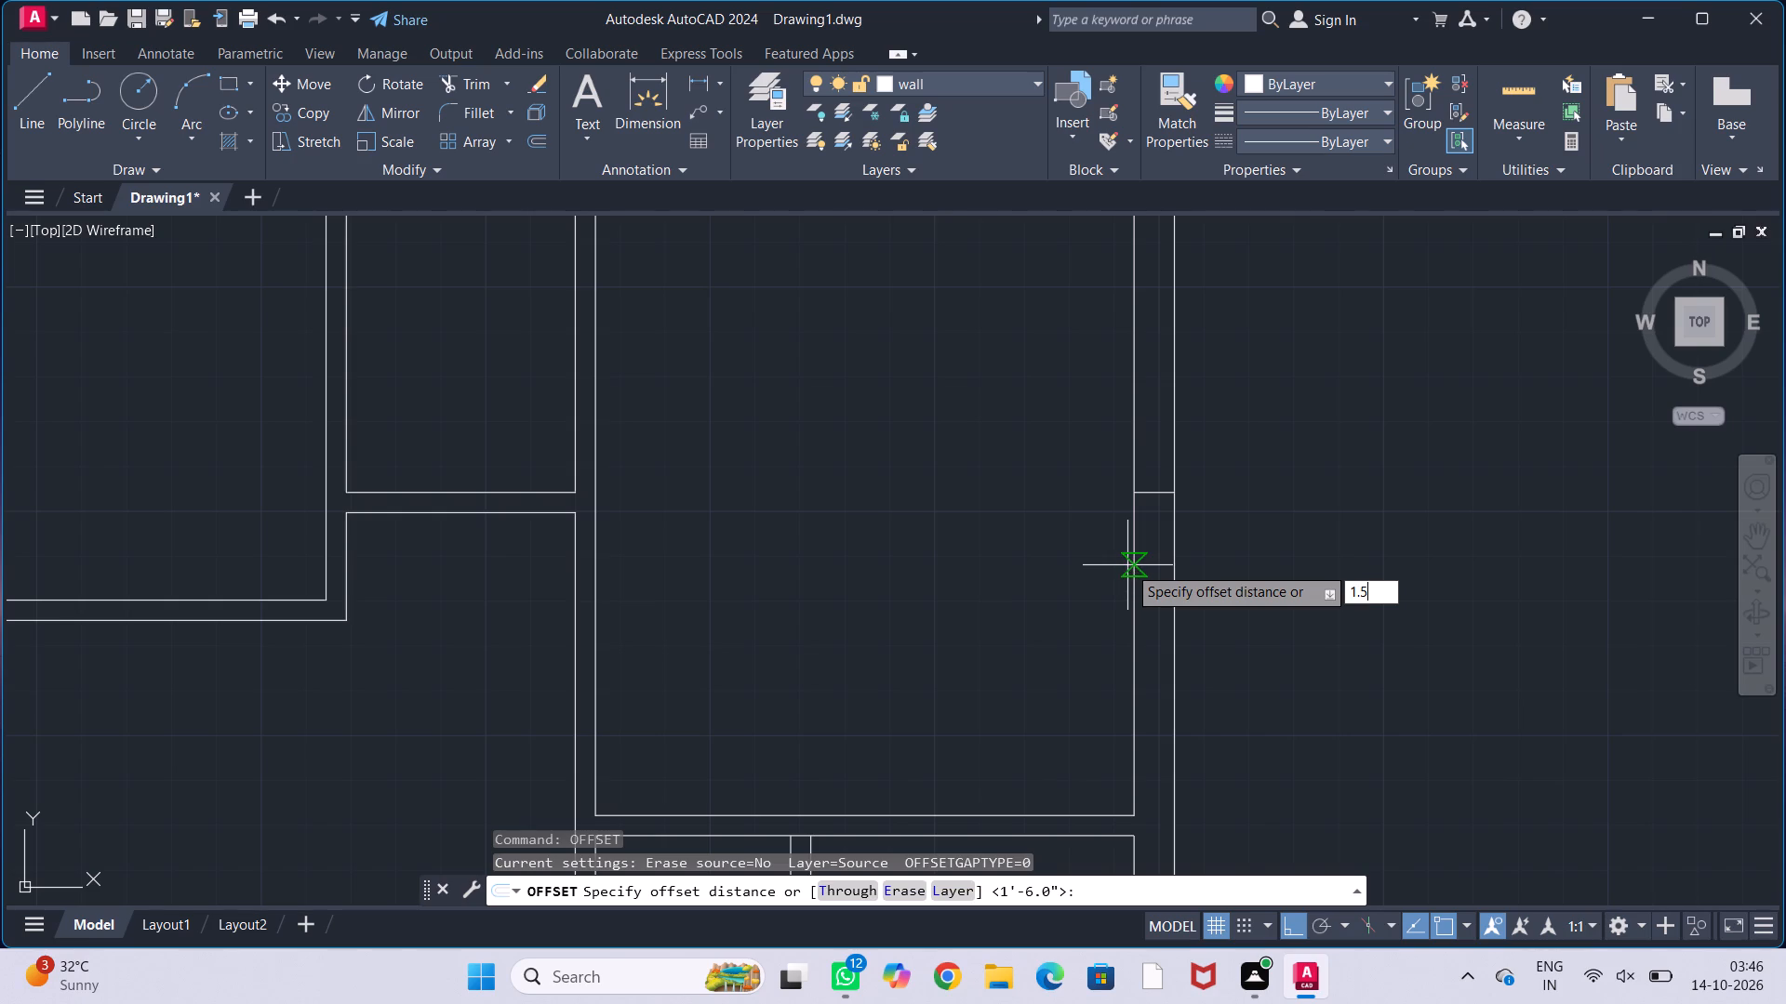
{"action": "key", "text": "apostrophe"}
{"action": "key", "text": "Return"}
{"action": "left_click", "coordinate": [1160, 496]}
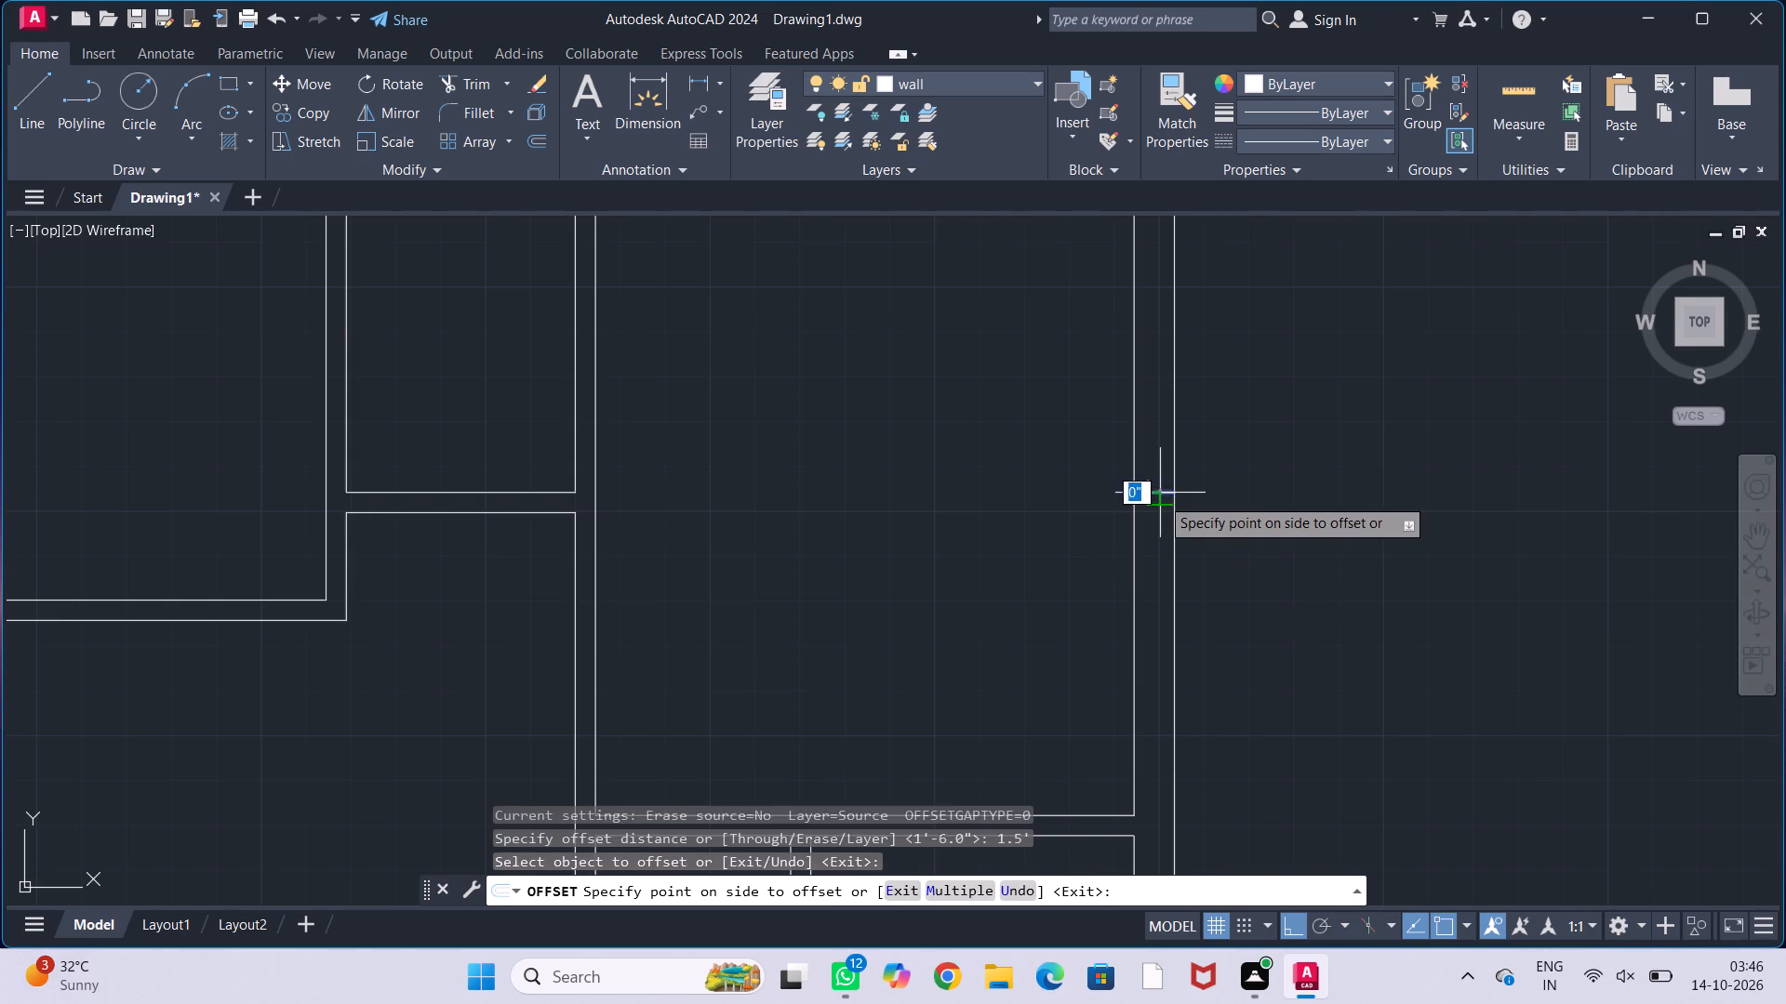
{"action": "left_click", "coordinate": [1158, 428]}
{"action": "left_click_drag", "start_coordinate": [1162, 493], "coordinate": [1162, 510]}
{"action": "left_click", "coordinate": [1164, 548]}
{"action": "key", "text": "Escape"}
{"action": "key", "text": "Escape"}
{"action": "key", "text": "Escape"}
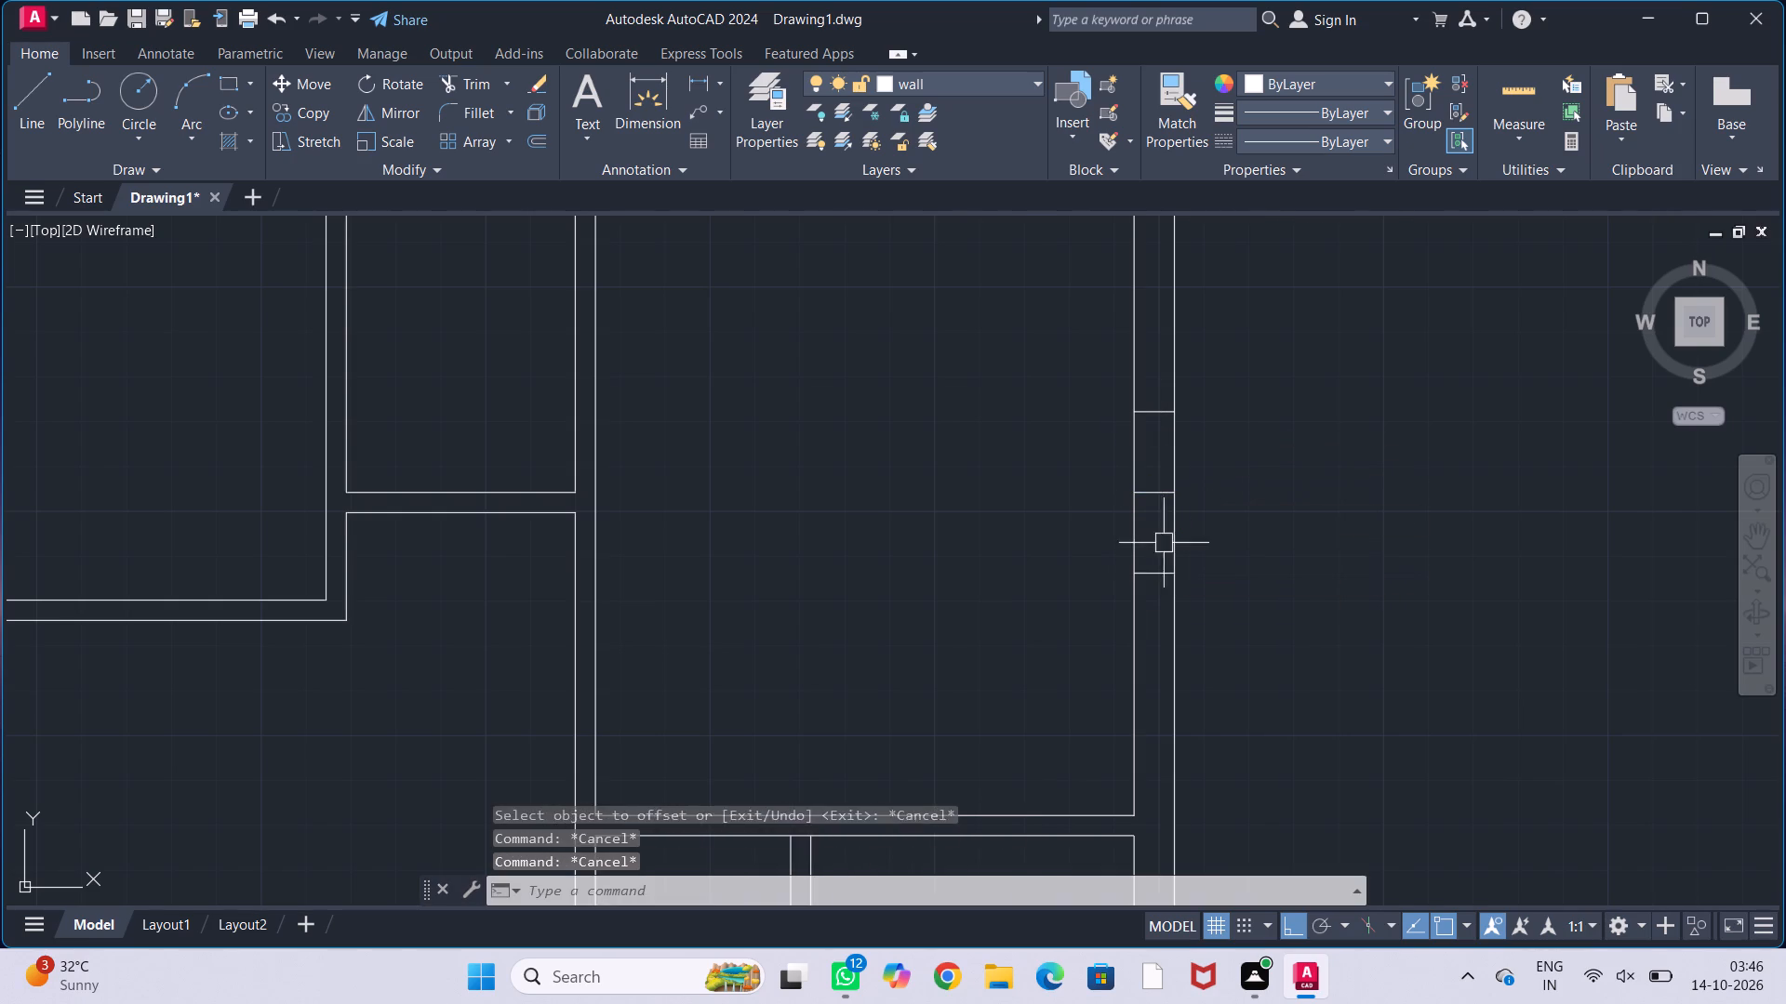
{"action": "key", "text": "Escape"}
Trim both right wall lines between the offset lines and remove the centre line, opening a gap beside the large upper-right room.
{"action": "type", "text": "tr"}
{"action": "key", "text": "Return"}
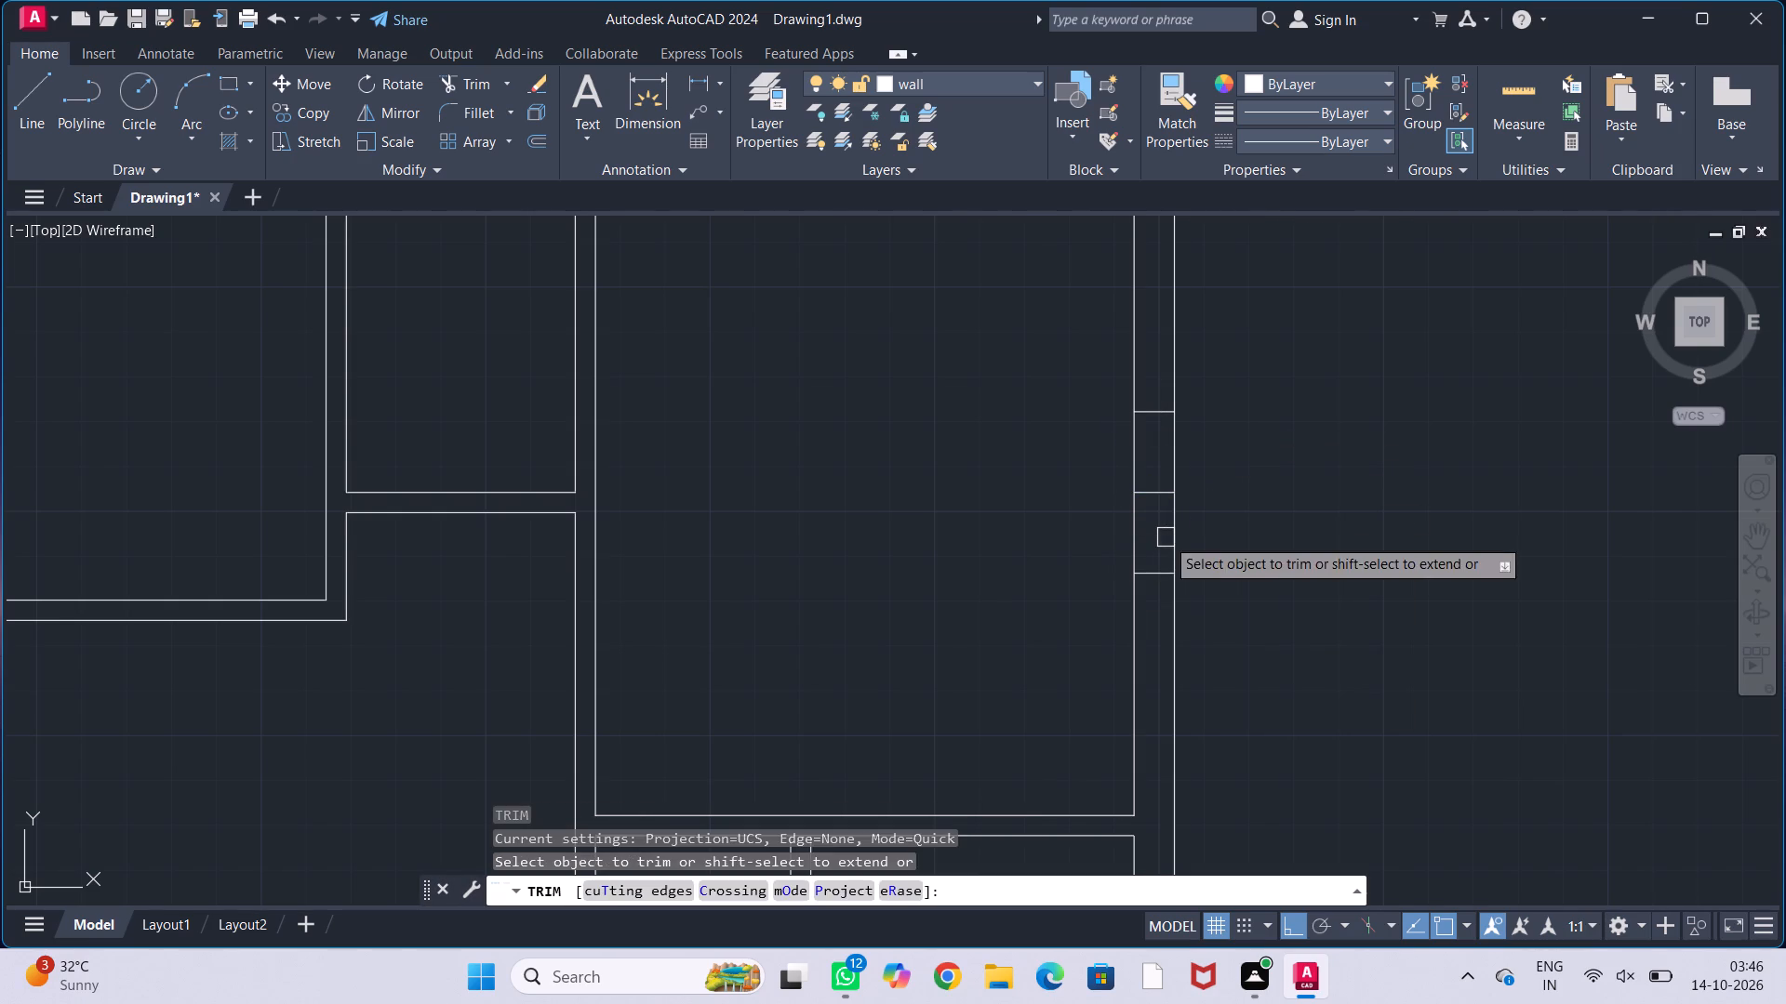
{"action": "left_click_drag", "start_coordinate": [1077, 457], "coordinate": [1244, 454]}
{"action": "left_click_drag", "start_coordinate": [1086, 516], "coordinate": [1283, 526]}
{"action": "left_click", "coordinate": [1160, 496]}
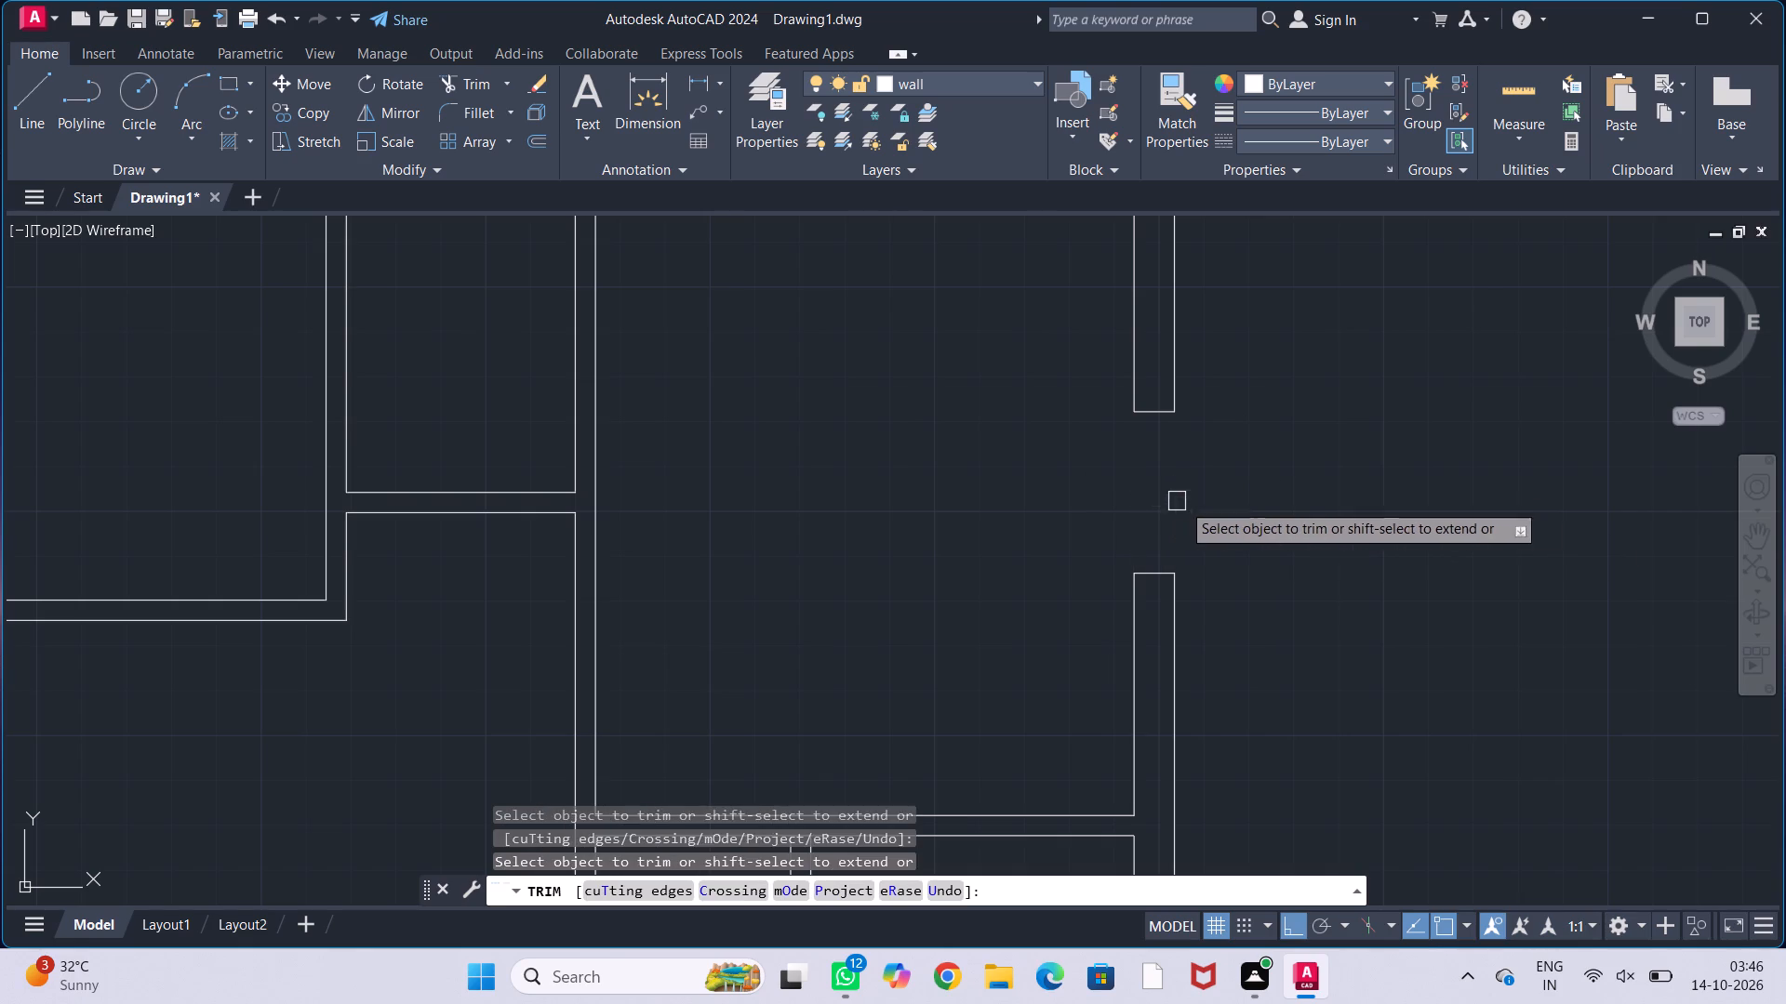
{"action": "key", "text": "Escape"}
{"action": "key", "text": "Escape"}
{"action": "key", "text": "Escape"}
{"action": "key", "text": "Escape"}
Draw a horizontal line across the right outer wall at the midpoint of the small room below the large upper-right room.
{"action": "scroll", "coordinate": [1225, 501], "scroll_direction": "down", "scroll_amount": 2}
{"action": "middle_click_drag", "start_coordinate": [1242, 536], "coordinate": [1246, 447]}
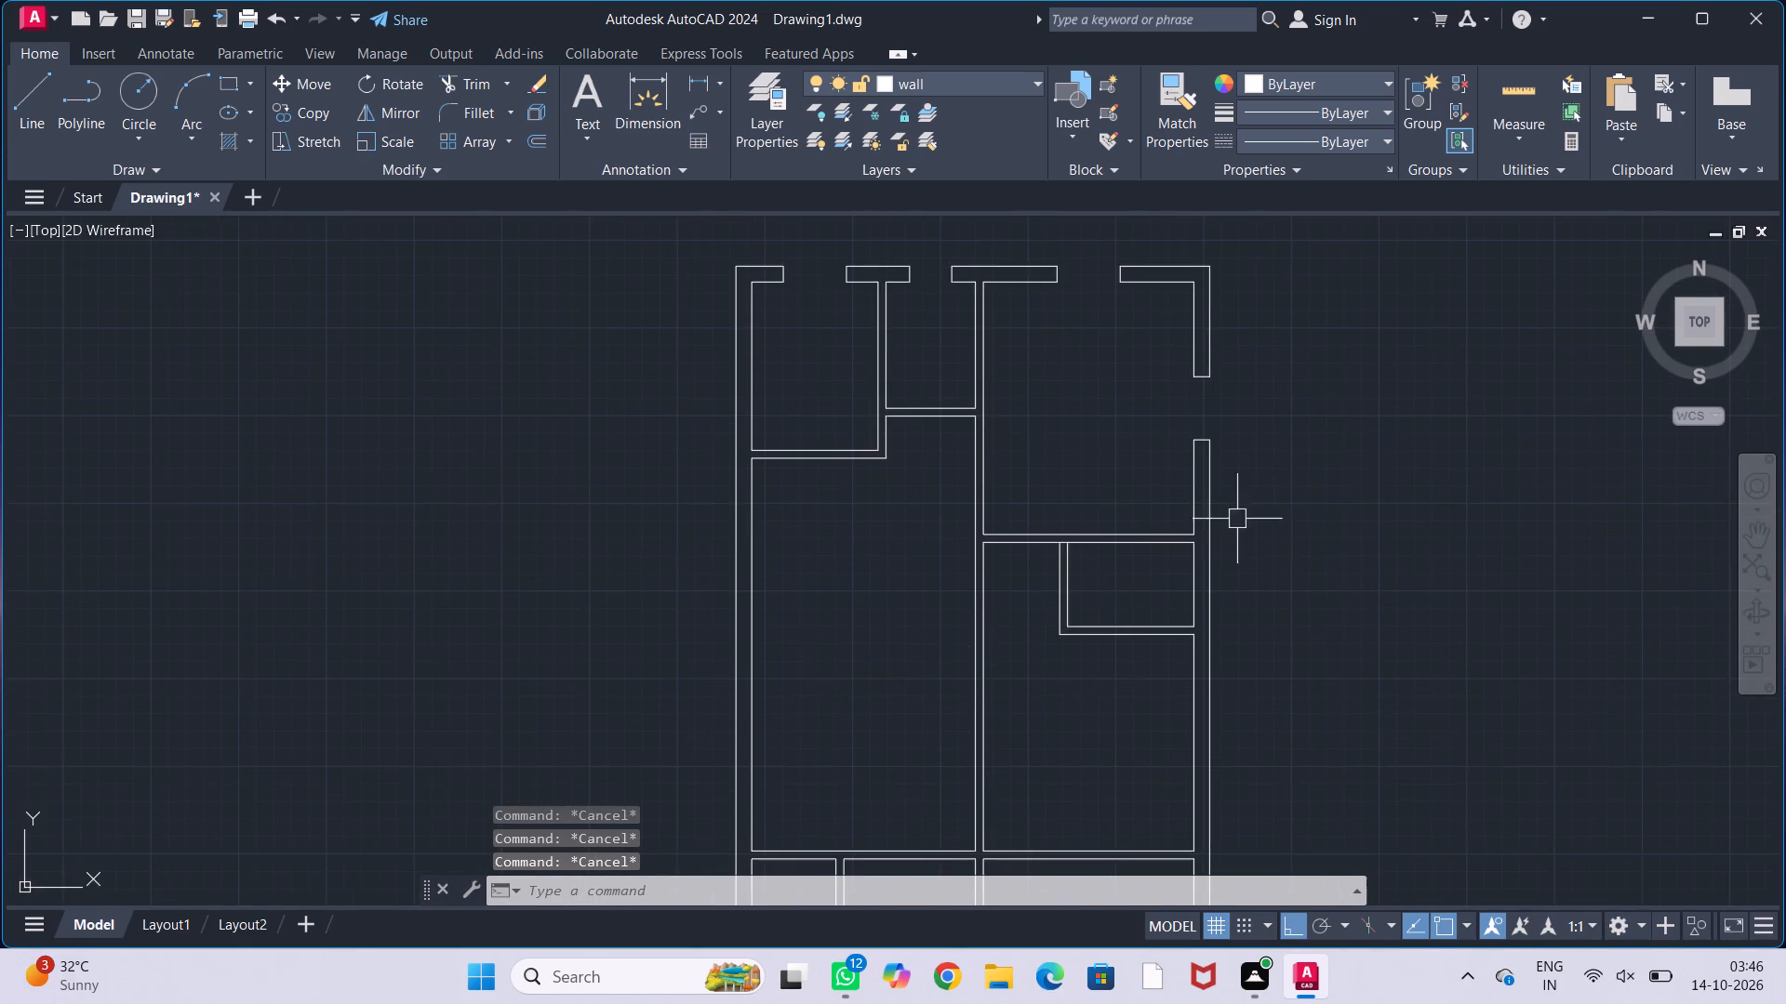
{"action": "middle_click_drag", "start_coordinate": [1238, 562], "coordinate": [1220, 500]}
{"action": "middle_click_drag", "start_coordinate": [1221, 547], "coordinate": [1238, 519]}
{"action": "scroll", "coordinate": [1187, 512], "scroll_direction": "up", "scroll_amount": 1}
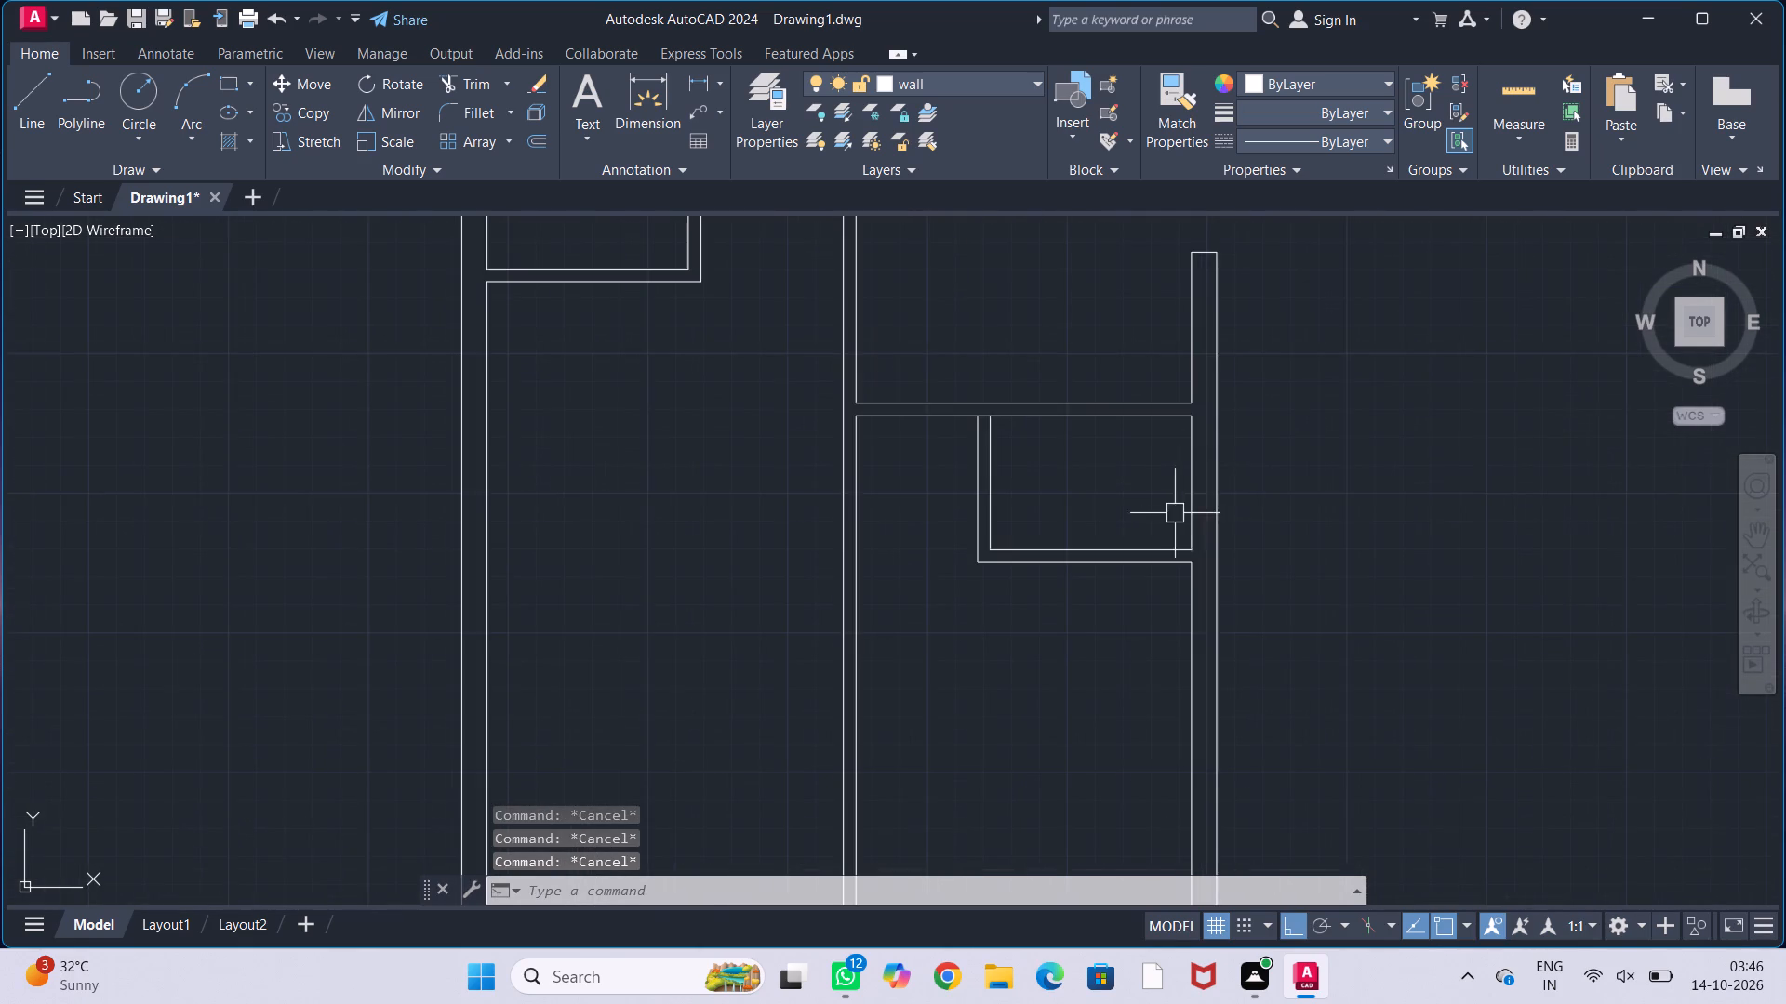
{"action": "scroll", "coordinate": [1160, 514], "scroll_direction": "up", "scroll_amount": 1}
{"action": "middle_click_drag", "start_coordinate": [1163, 514], "coordinate": [1079, 542]}
{"action": "key", "text": "l"}
{"action": "key", "text": "Return"}
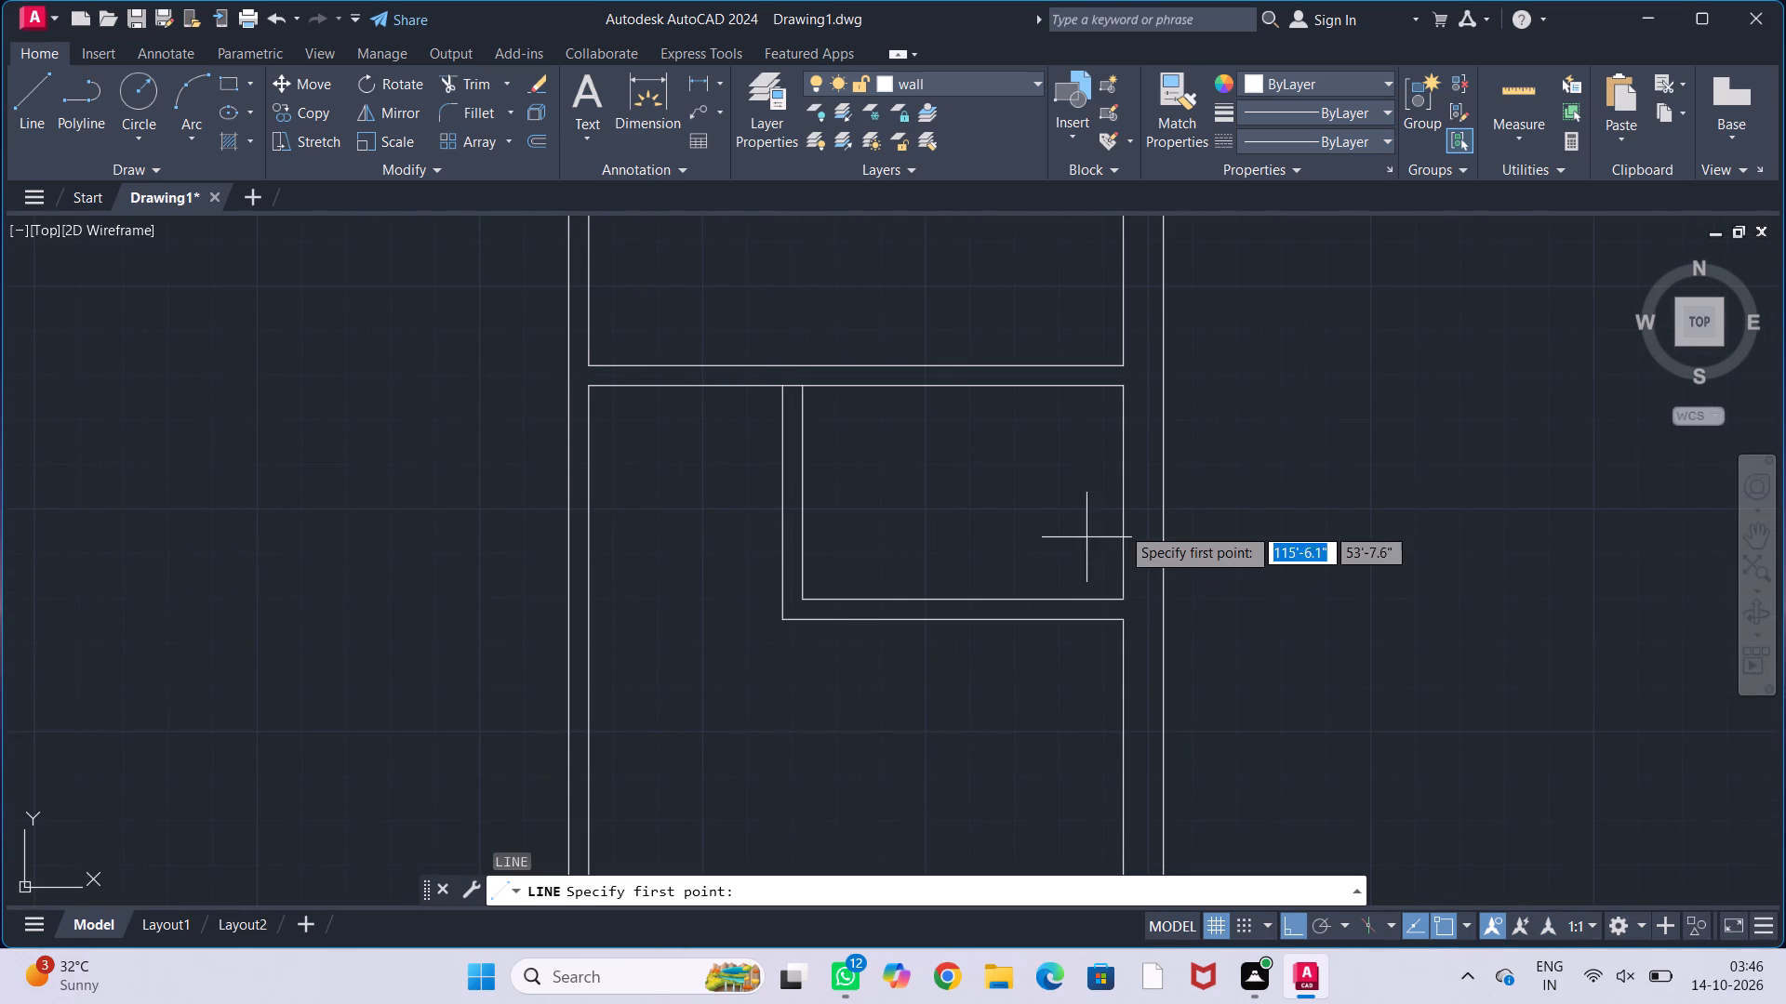
{"action": "left_click", "coordinate": [1128, 498]}
{"action": "left_click", "coordinate": [1174, 495]}
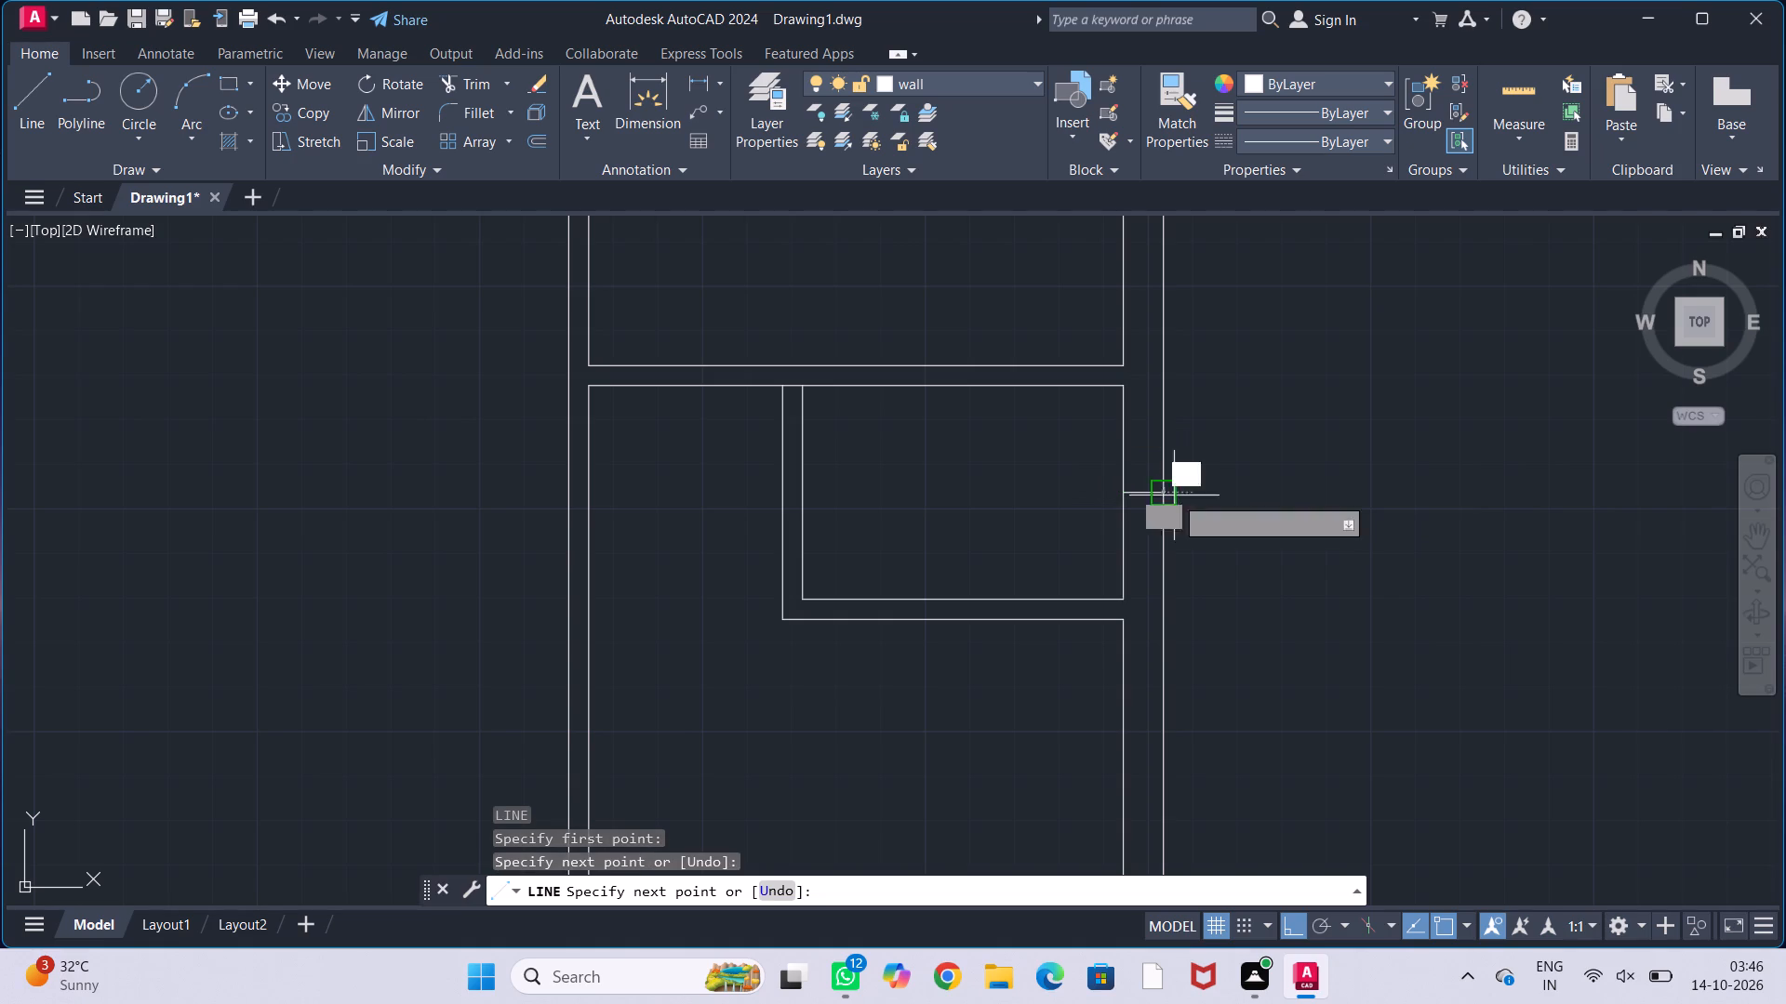
{"action": "key", "text": "Escape"}
{"action": "key", "text": "Escape"}
{"action": "key", "text": "Escape"}
{"action": "key", "text": "Escape"}
Offset the line across the small room's right wall by 1' to both sides.
{"action": "key", "text": "o"}
{"action": "key", "text": "f"}
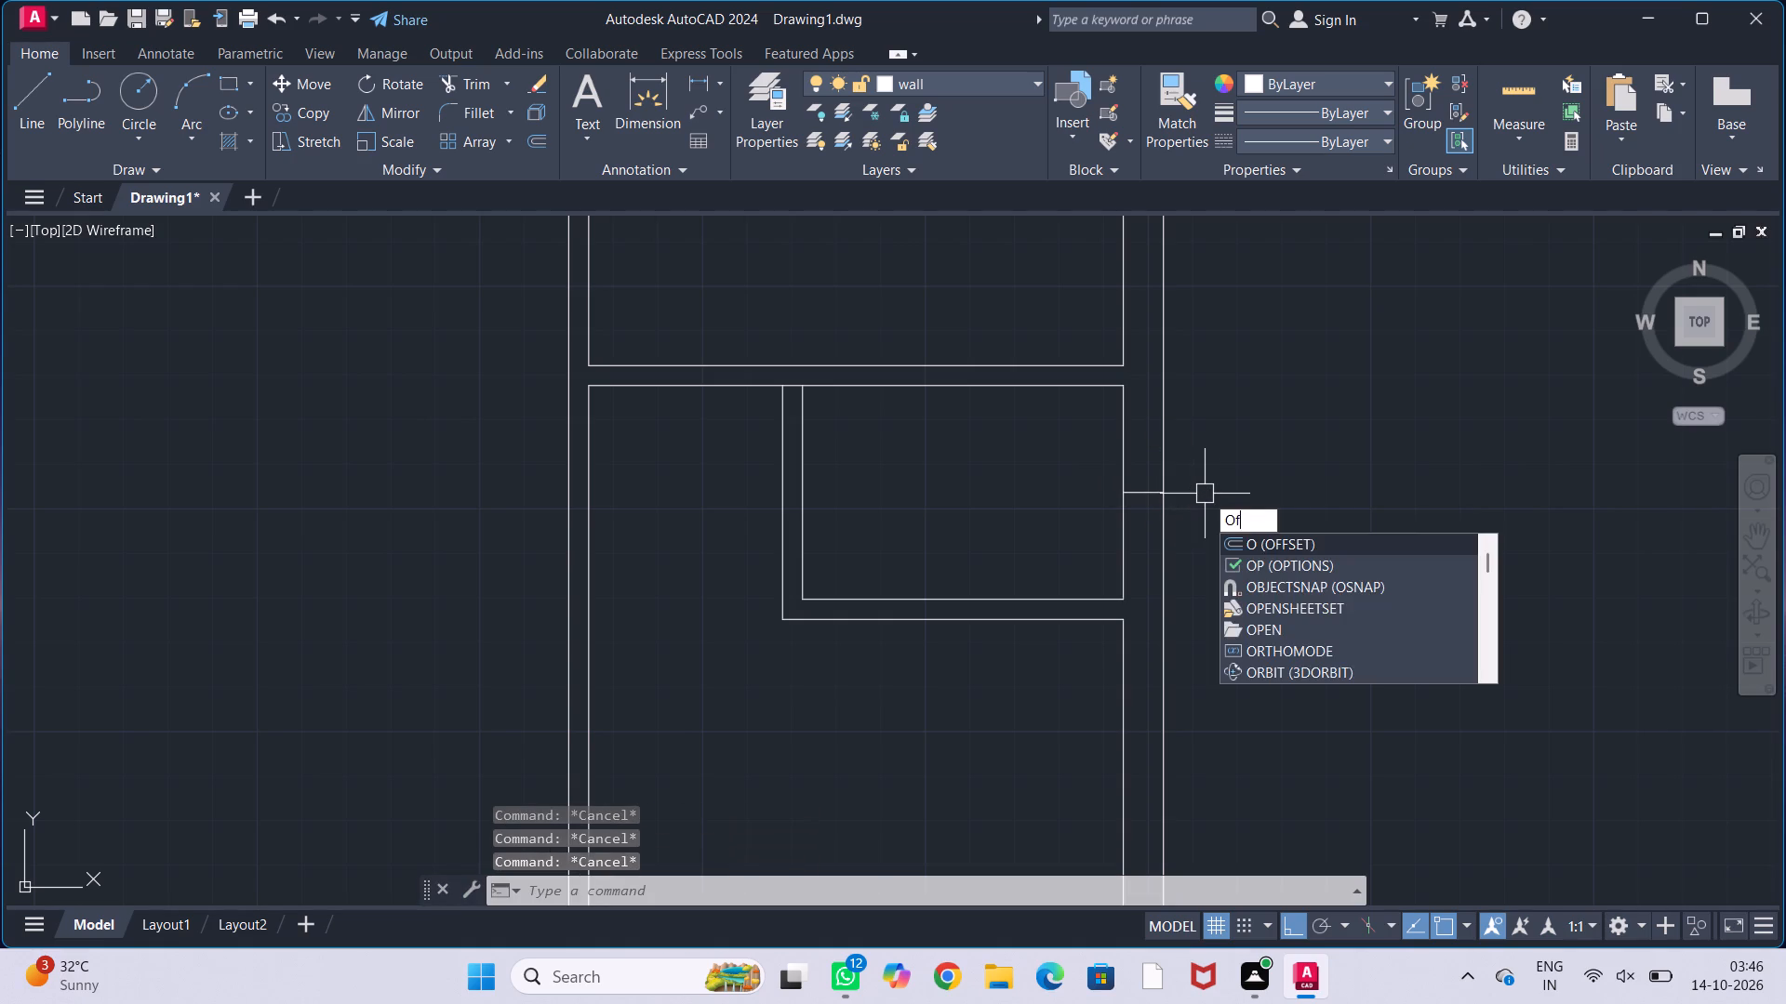
{"action": "key", "text": "f"}
{"action": "key", "text": "Return"}
{"action": "type", "text": "1'"}
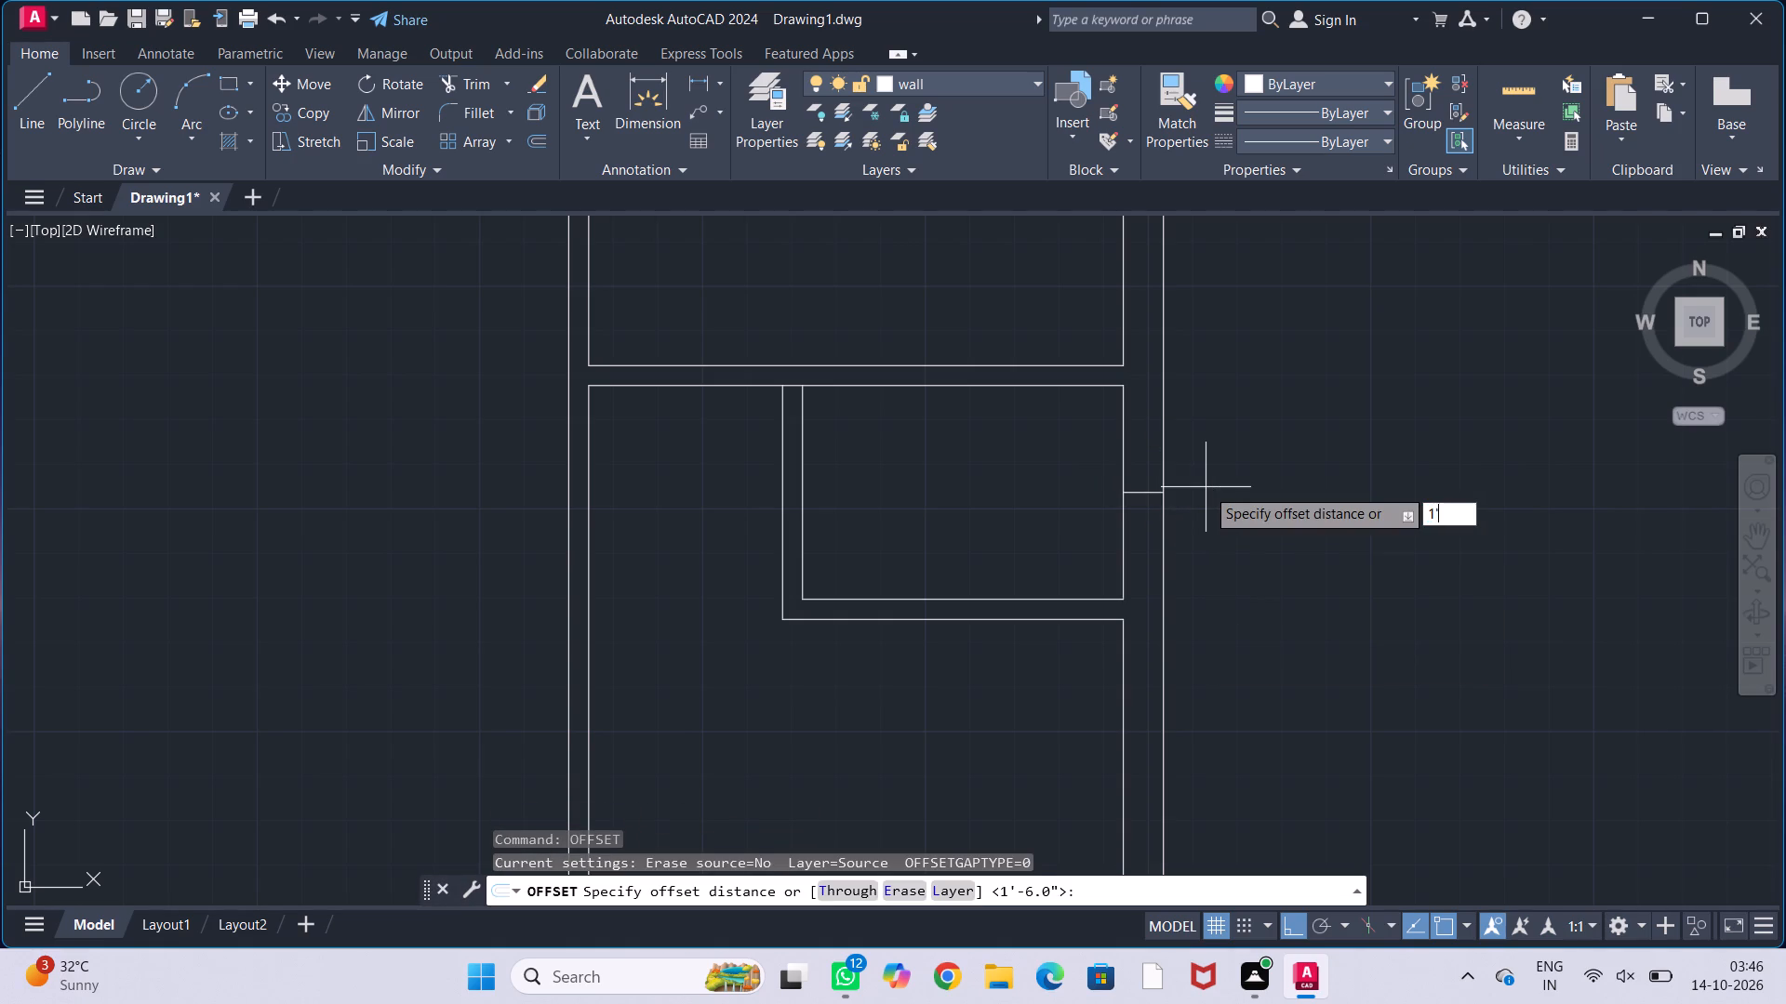
{"action": "key", "text": "Return"}
{"action": "left_click", "coordinate": [1145, 489]}
{"action": "left_click", "coordinate": [1147, 445]}
{"action": "left_click_drag", "start_coordinate": [1145, 491], "coordinate": [1145, 501]}
{"action": "left_click", "coordinate": [1145, 557]}
{"action": "key", "text": "Escape"}
{"action": "key", "text": "Escape"}
{"action": "key", "text": "Escape"}
{"action": "key", "text": "Escape"}
Trim both right wall lines between the offset lines and remove the centre line, opening a gap beside the small room.
{"action": "type", "text": "tr"}
{"action": "key", "text": "Return"}
{"action": "left_click_drag", "start_coordinate": [1090, 473], "coordinate": [1268, 476]}
{"action": "left_click_drag", "start_coordinate": [1098, 504], "coordinate": [1111, 506]}
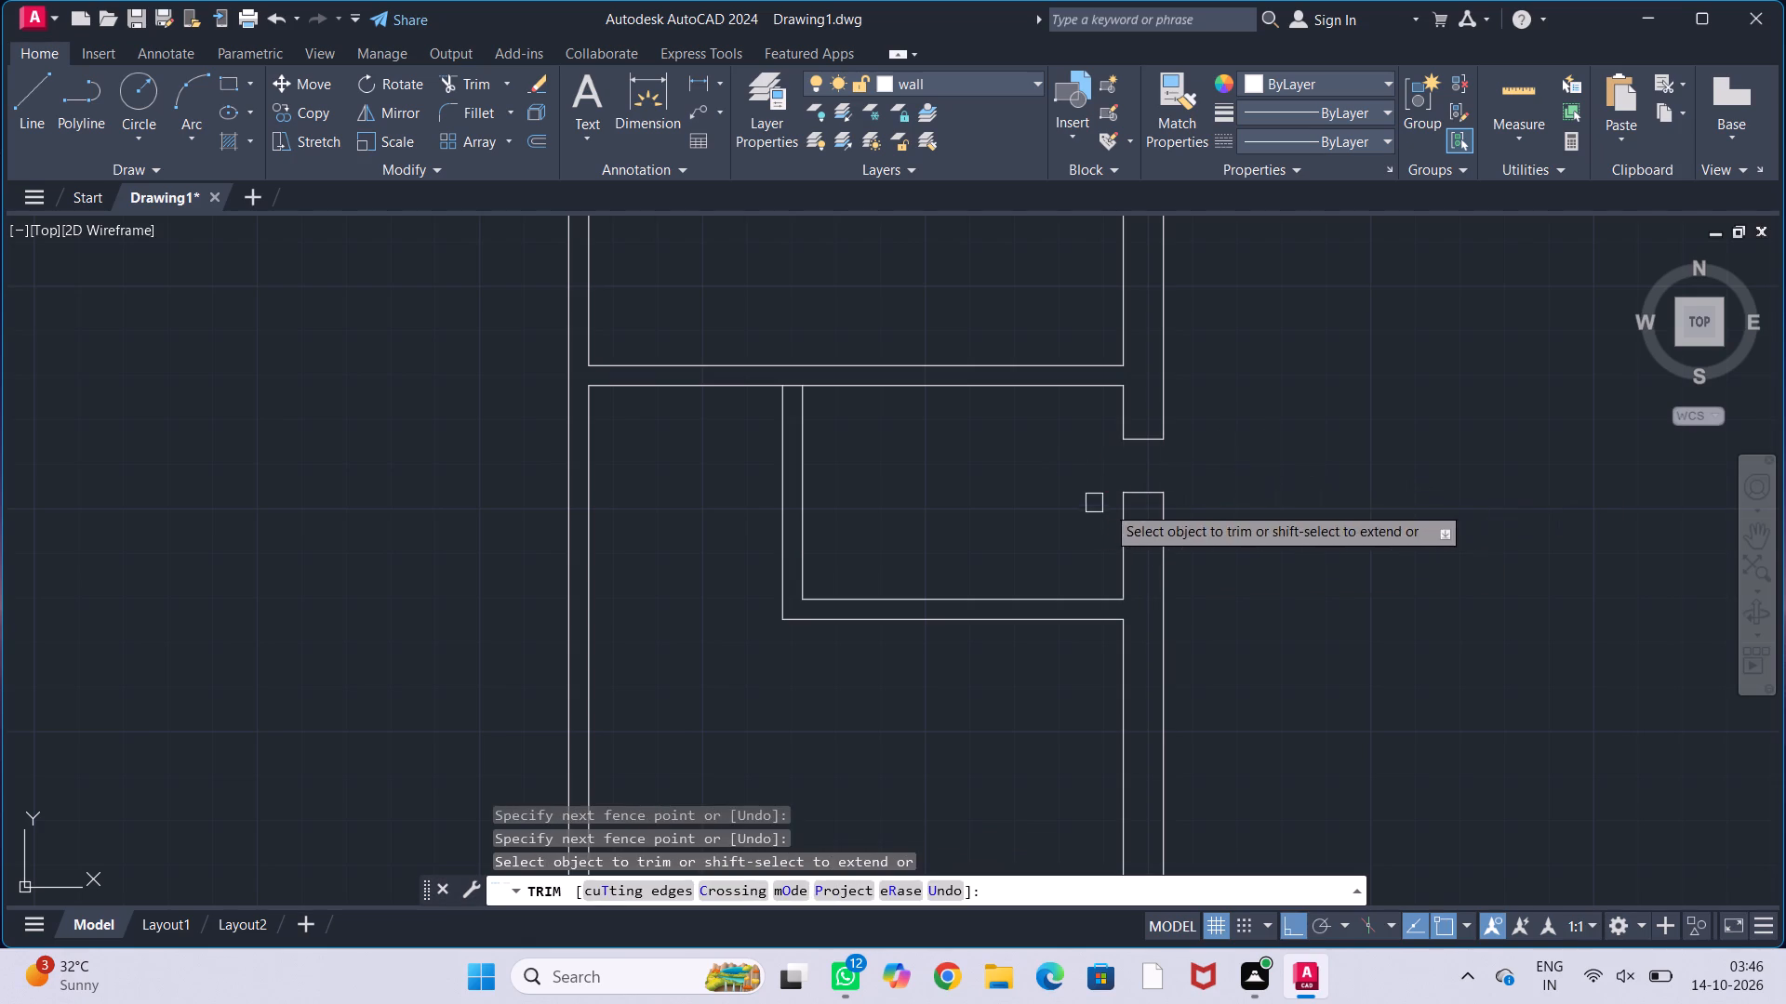
{"action": "left_click_drag", "start_coordinate": [1111, 506], "coordinate": [1204, 512]}
{"action": "left_click", "coordinate": [1144, 495]}
{"action": "key", "text": "Escape"}
{"action": "key", "text": "Escape"}
{"action": "key", "text": "Escape"}
{"action": "key", "text": "Escape"}
{"action": "key", "text": "Escape"}
Draw a horizontal line across the right outer wall at the midpoint of the L-shaped room's wall, below the small room.
{"action": "scroll", "coordinate": [1262, 511], "scroll_direction": "down", "scroll_amount": 1}
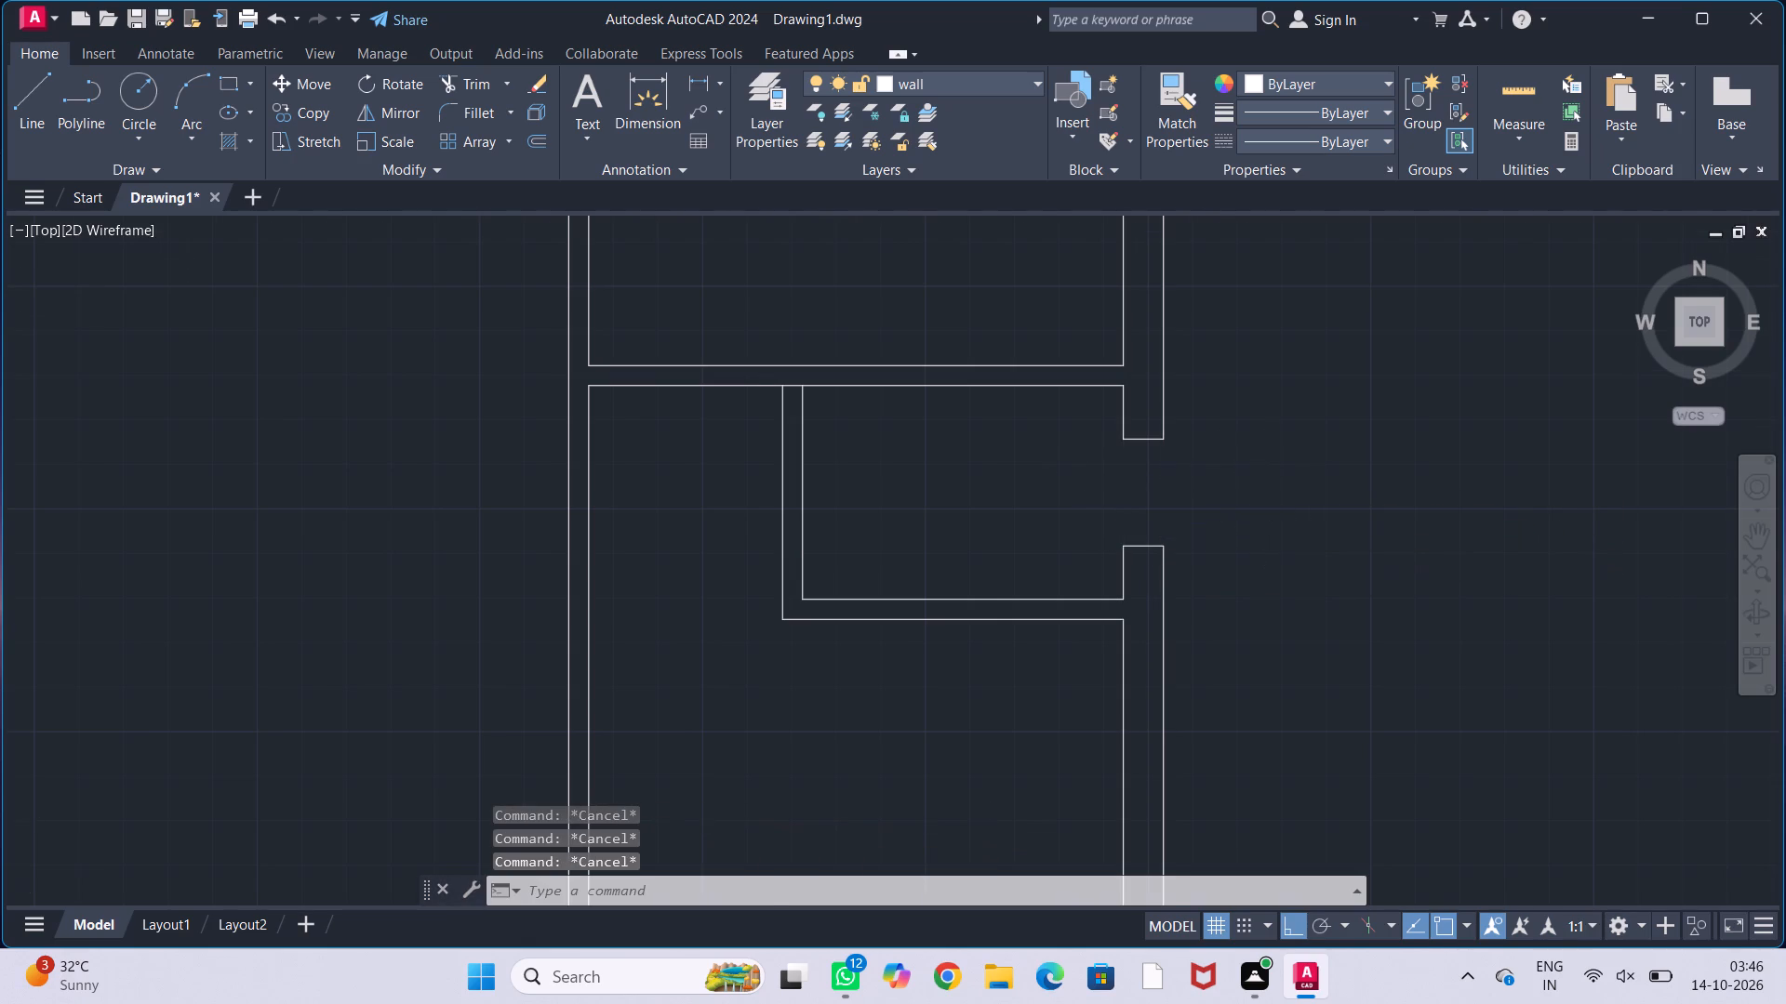
{"action": "middle_click_drag", "start_coordinate": [1277, 544], "coordinate": [1300, 486]}
{"action": "scroll", "coordinate": [1314, 475], "scroll_direction": "down", "scroll_amount": 1}
{"action": "middle_click_drag", "start_coordinate": [1338, 548], "coordinate": [1307, 495]}
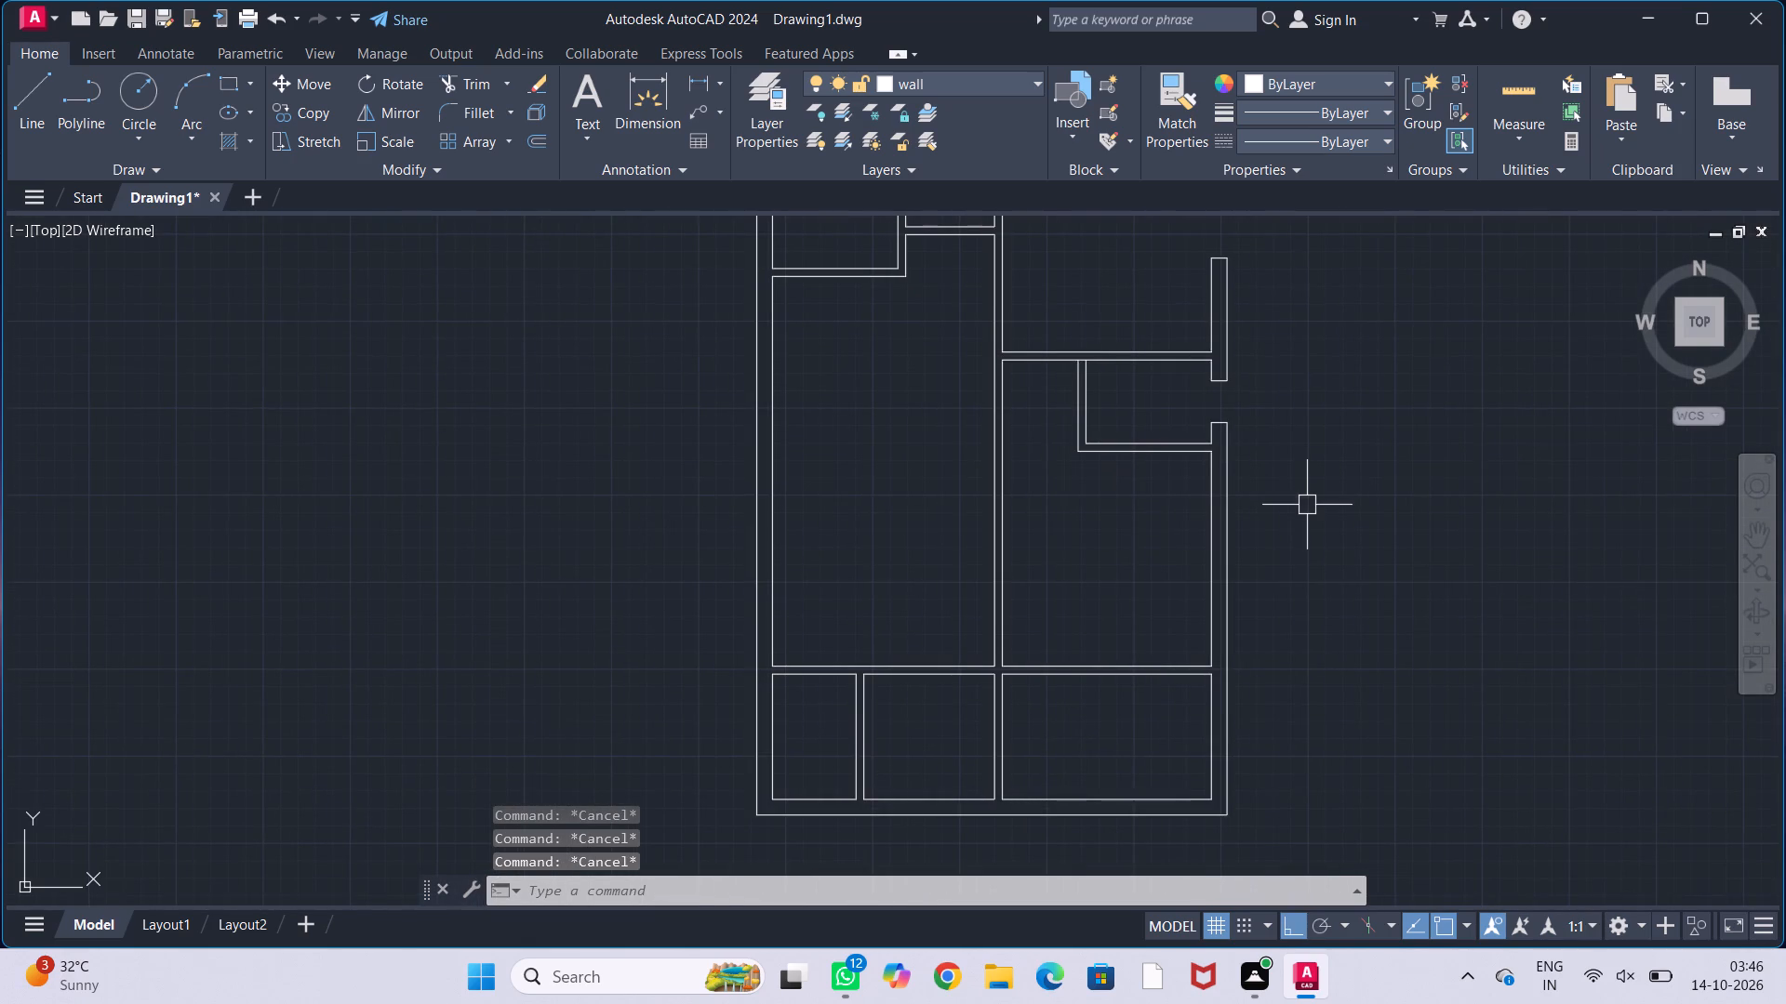
{"action": "middle_click_drag", "start_coordinate": [1350, 600], "coordinate": [1320, 480]}
{"action": "middle_click_drag", "start_coordinate": [1246, 475], "coordinate": [1251, 557]}
{"action": "scroll", "coordinate": [1204, 511], "scroll_direction": "up", "scroll_amount": 1}
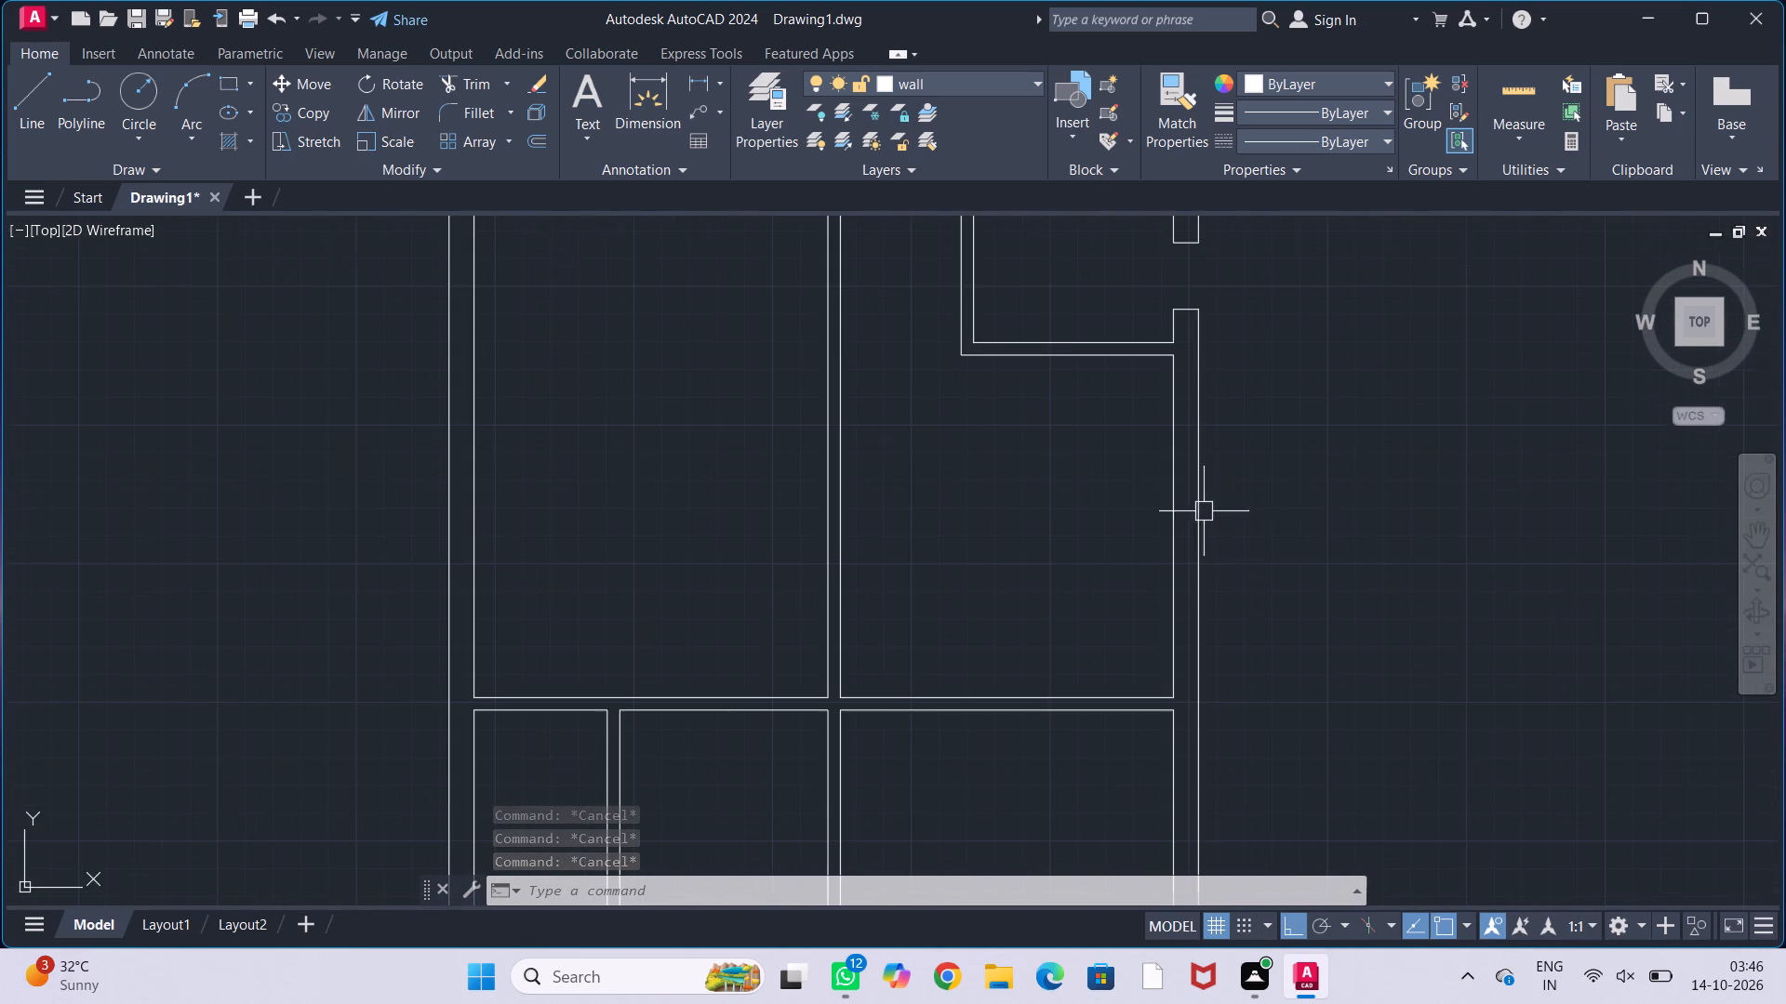
{"action": "key", "text": "l"}
{"action": "key", "text": "Return"}
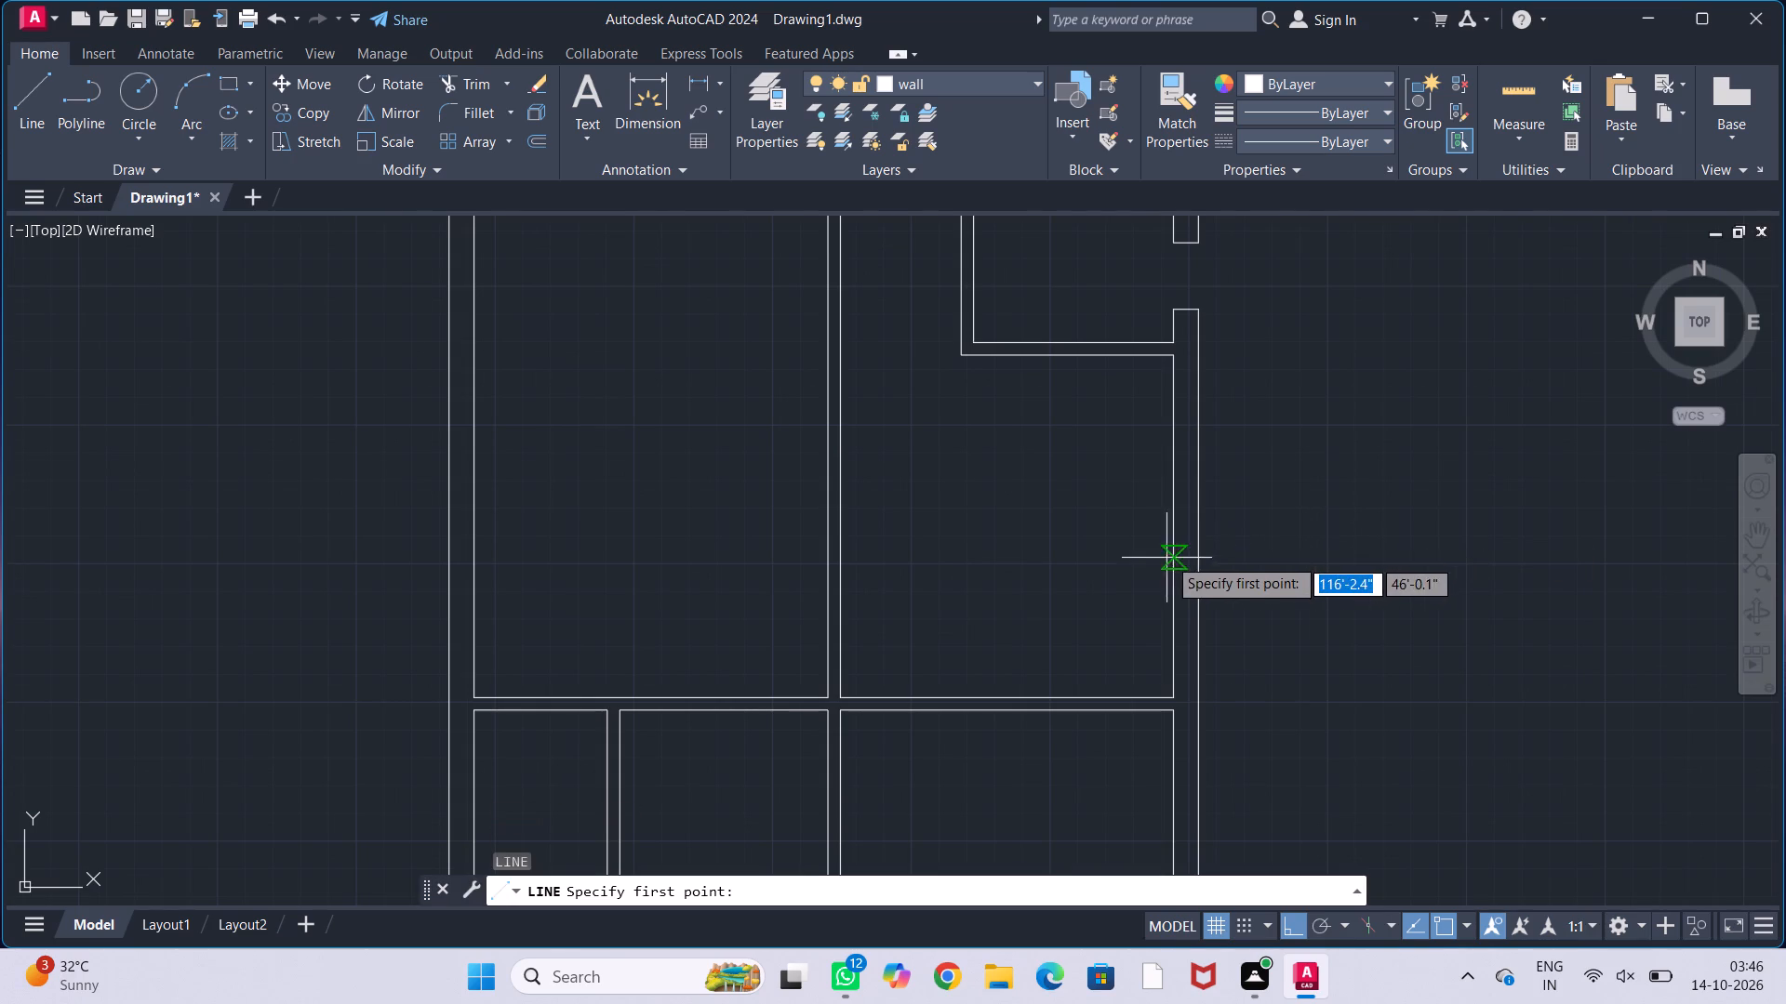
{"action": "left_click", "coordinate": [1177, 528]}
{"action": "left_click", "coordinate": [1199, 530]}
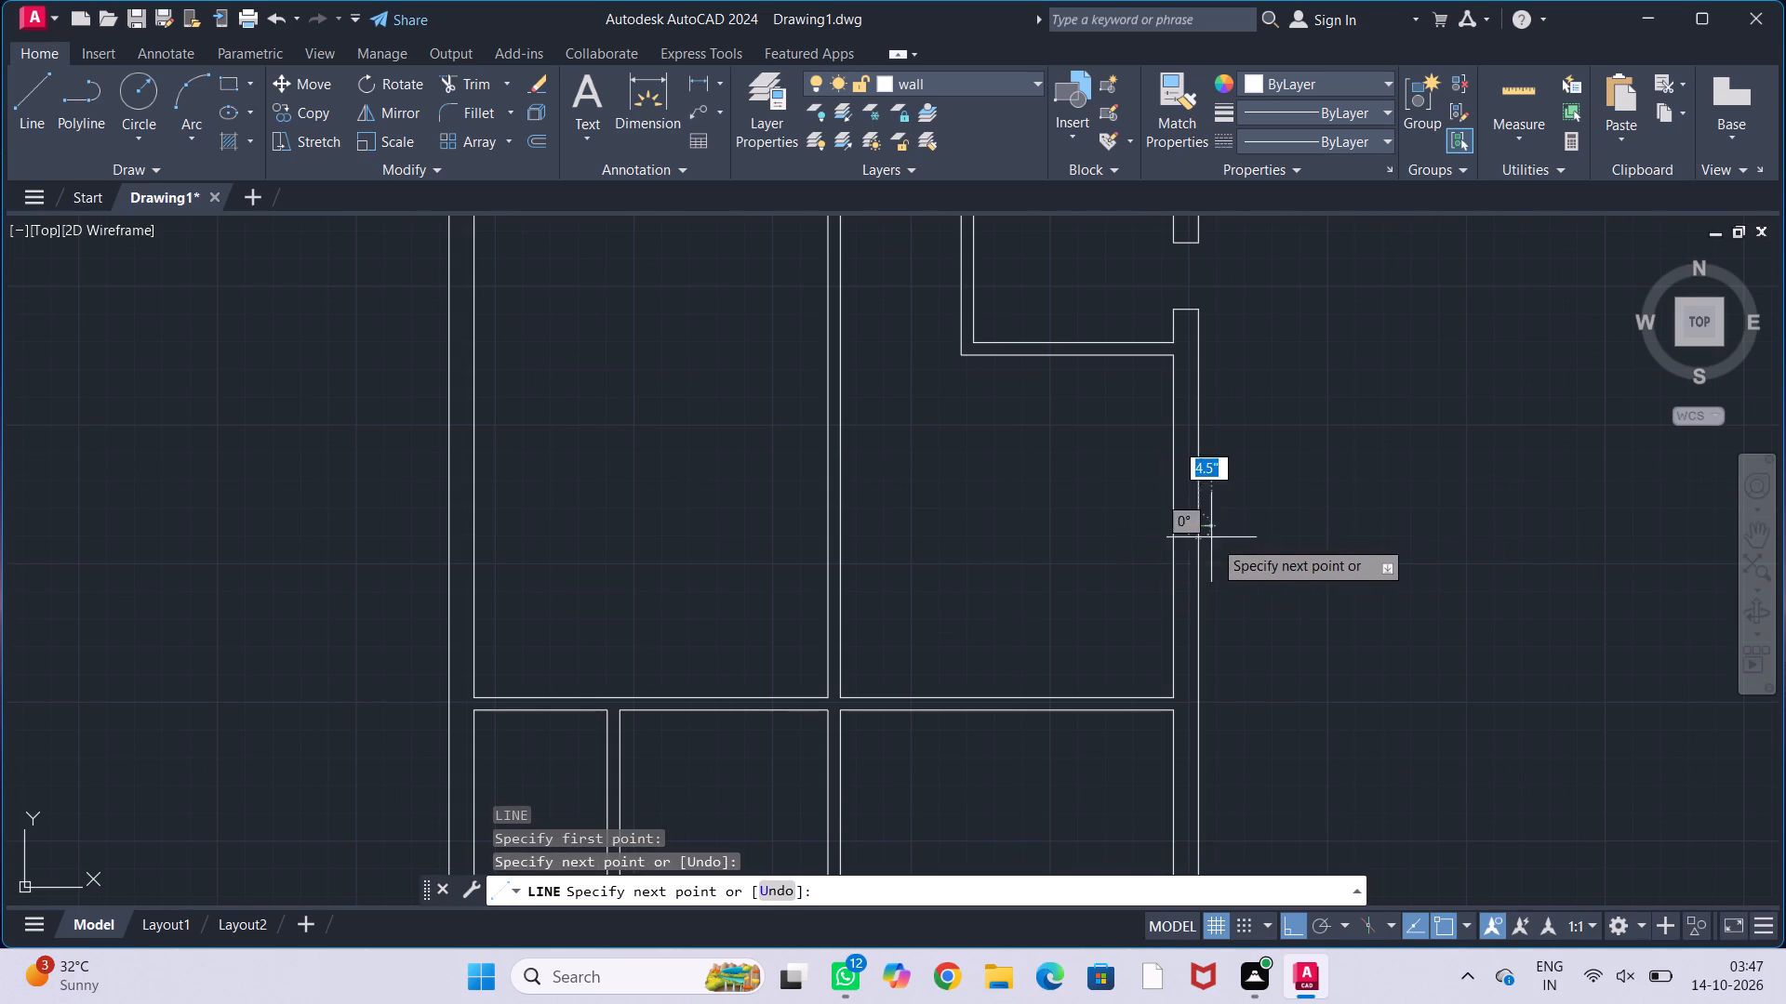
{"action": "key", "text": "Escape"}
{"action": "key", "text": "Escape"}
{"action": "key", "text": "Escape"}
Offset the line across the L-shaped room's right wall by 1.5' to both sides.
{"action": "scroll", "coordinate": [1213, 526], "scroll_direction": "up", "scroll_amount": 1}
{"action": "type", "text": "off"}
{"action": "key", "text": "Return"}
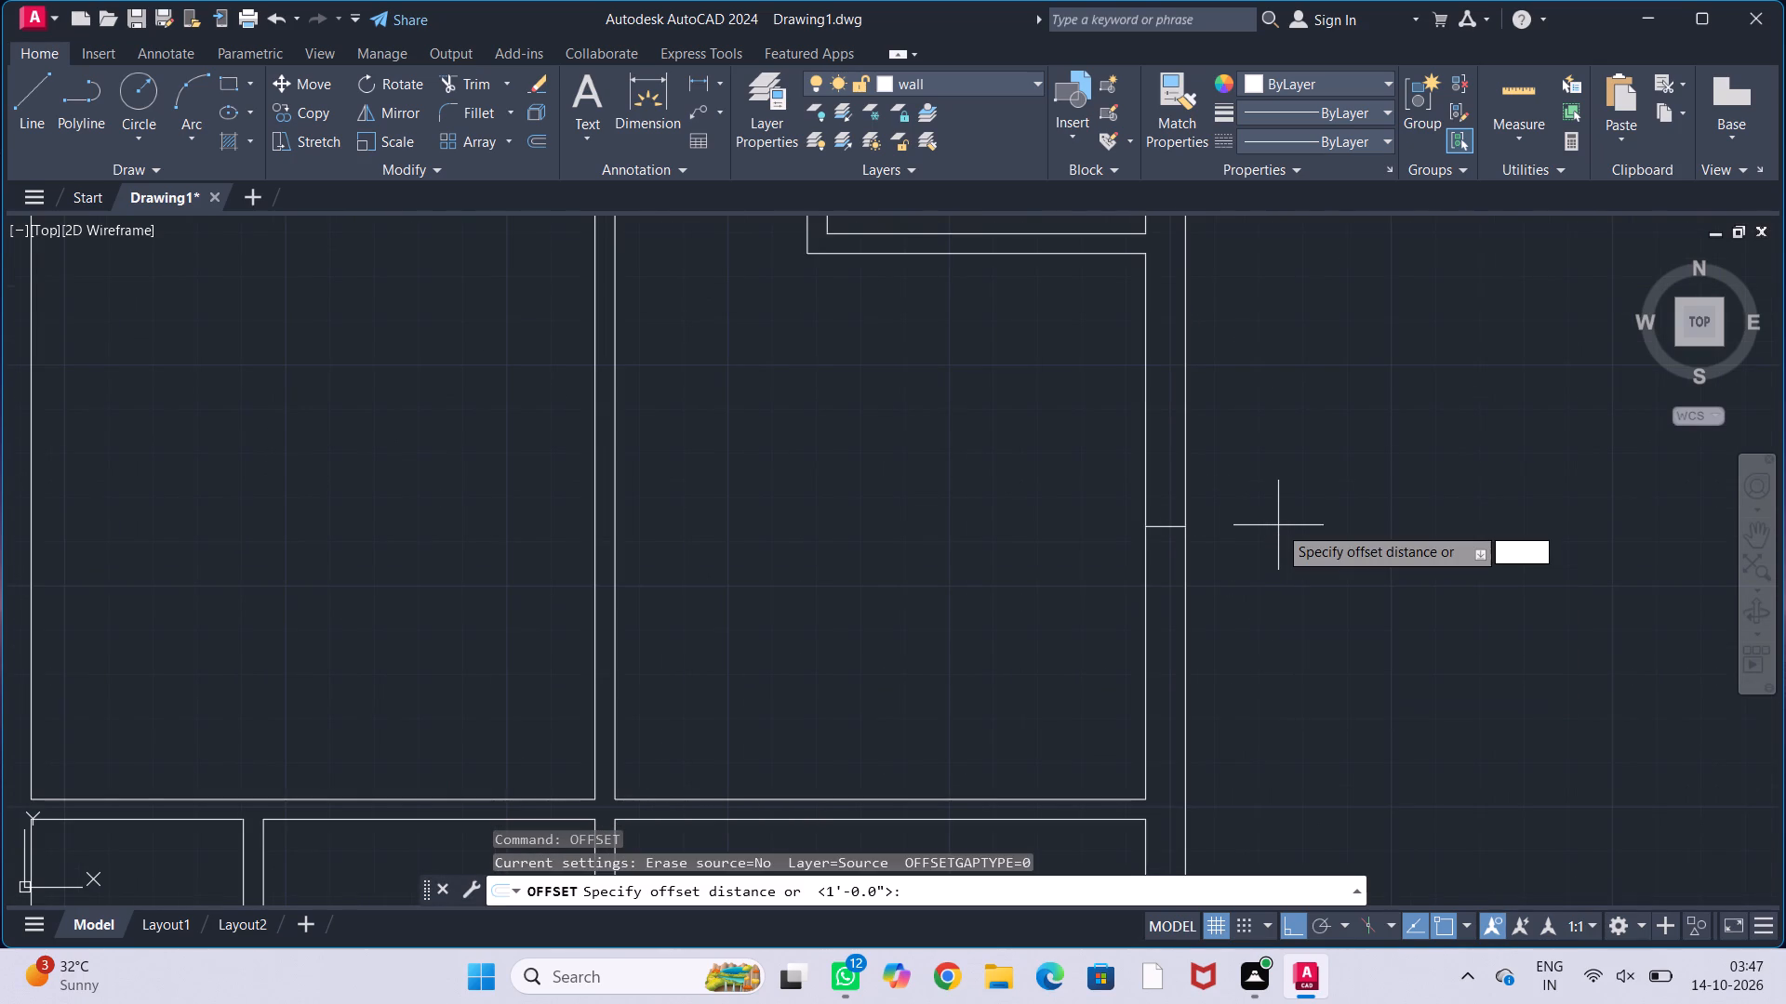
{"action": "type", "text": "1.5'"}
{"action": "key", "text": "Return"}
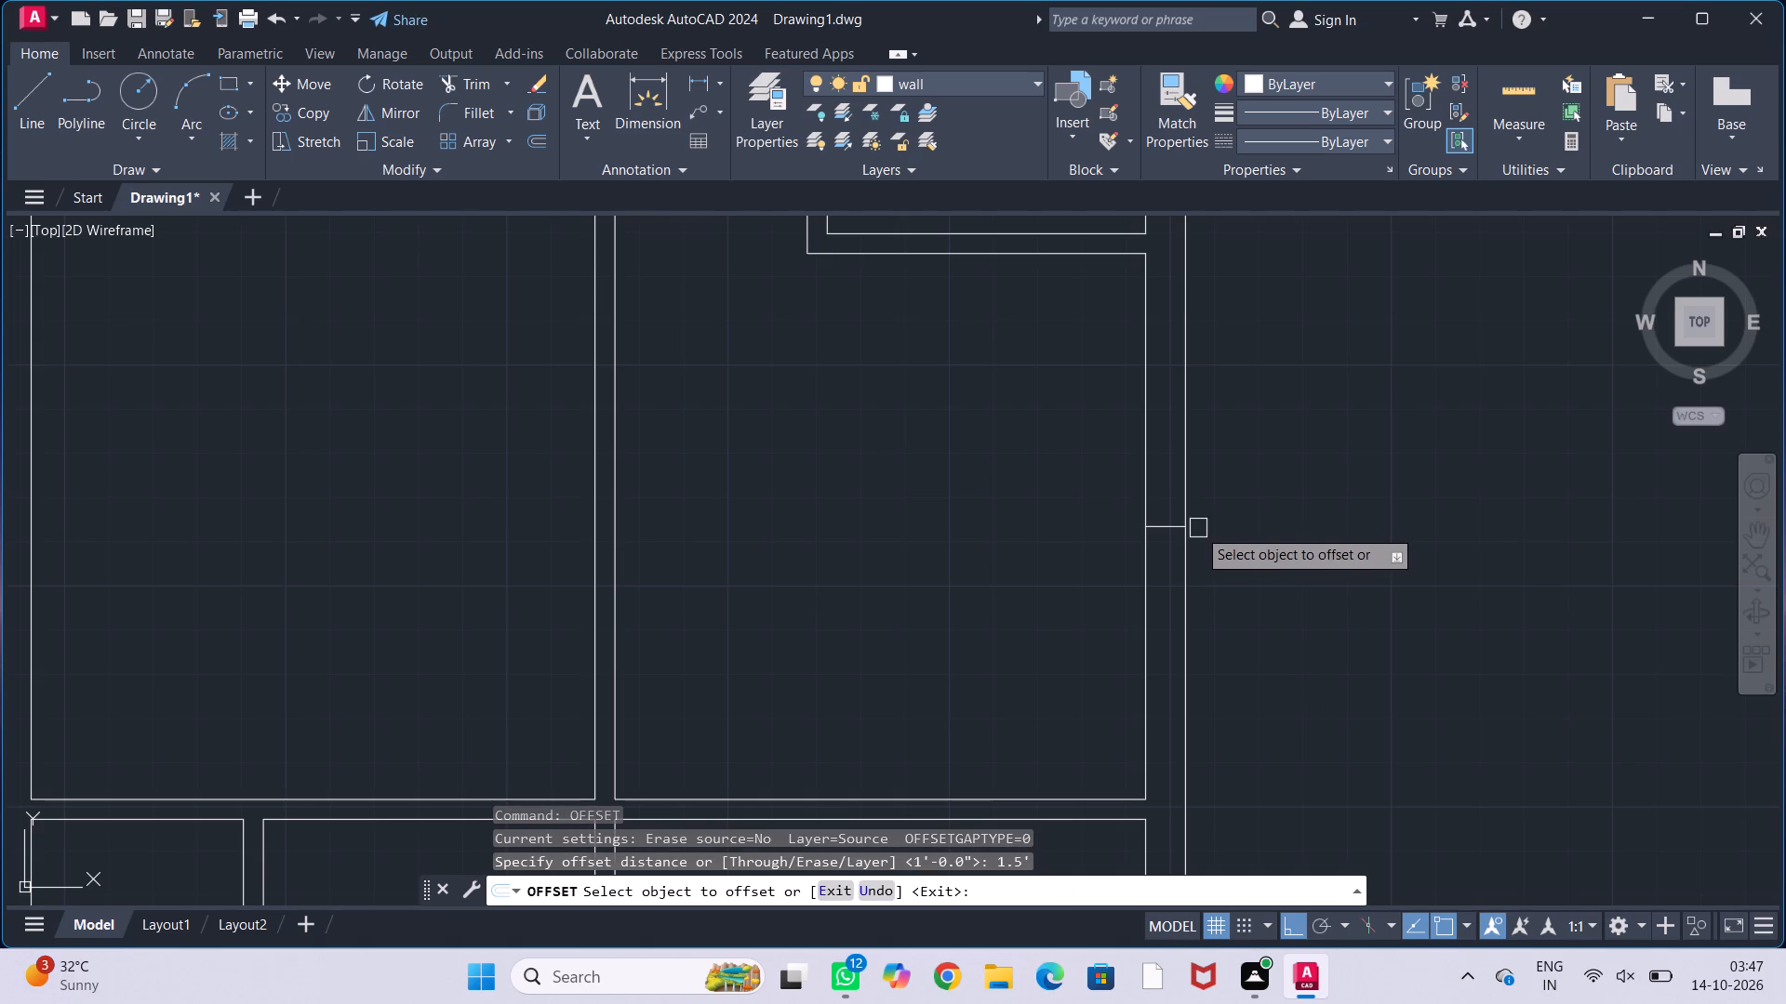
{"action": "left_click", "coordinate": [1174, 524]}
{"action": "left_click", "coordinate": [1172, 456]}
{"action": "left_click", "coordinate": [1169, 527]}
{"action": "left_click", "coordinate": [1173, 591]}
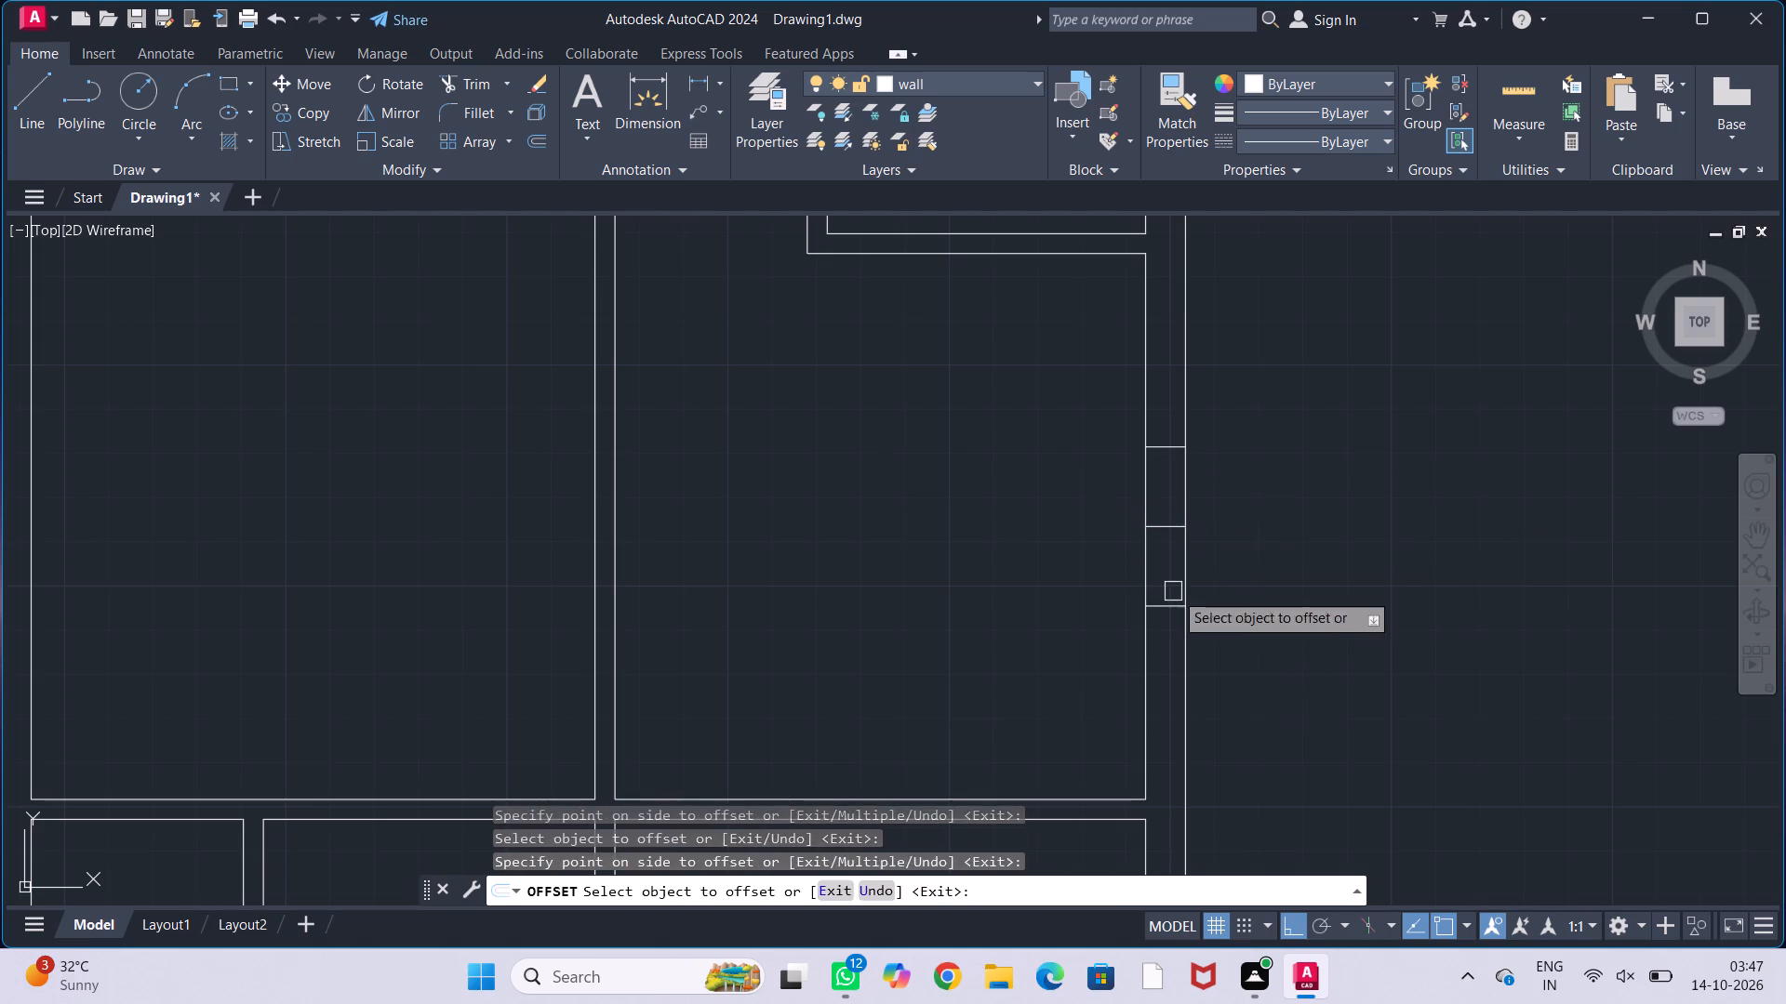
{"action": "key", "text": "Escape"}
{"action": "key", "text": "Escape"}
{"action": "key", "text": "Escape"}
{"action": "key", "text": "Escape"}
{"action": "key", "text": "Escape"}
Trim both right wall lines between the offset lines and remove the centre line, opening a gap beside the L-shaped room.
{"action": "type", "text": "tr"}
{"action": "key", "text": "Return"}
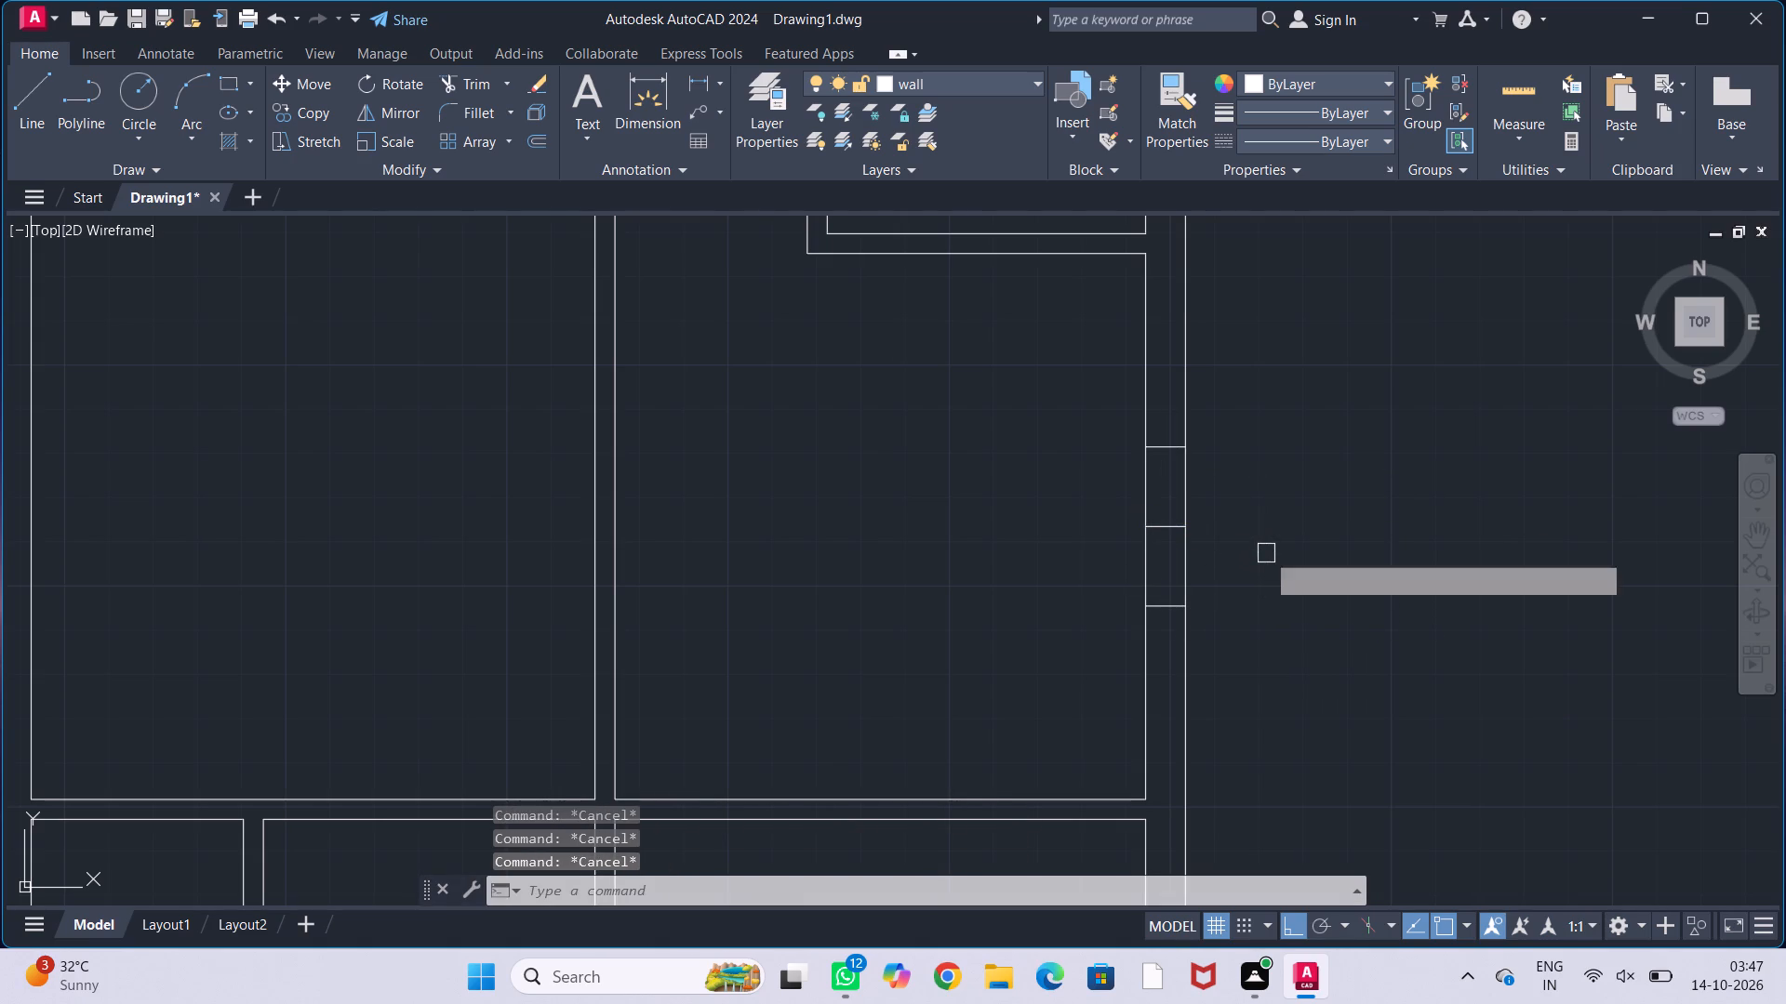
{"action": "left_click_drag", "start_coordinate": [1081, 500], "coordinate": [1230, 508]}
{"action": "left_click_drag", "start_coordinate": [1077, 572], "coordinate": [1232, 577]}
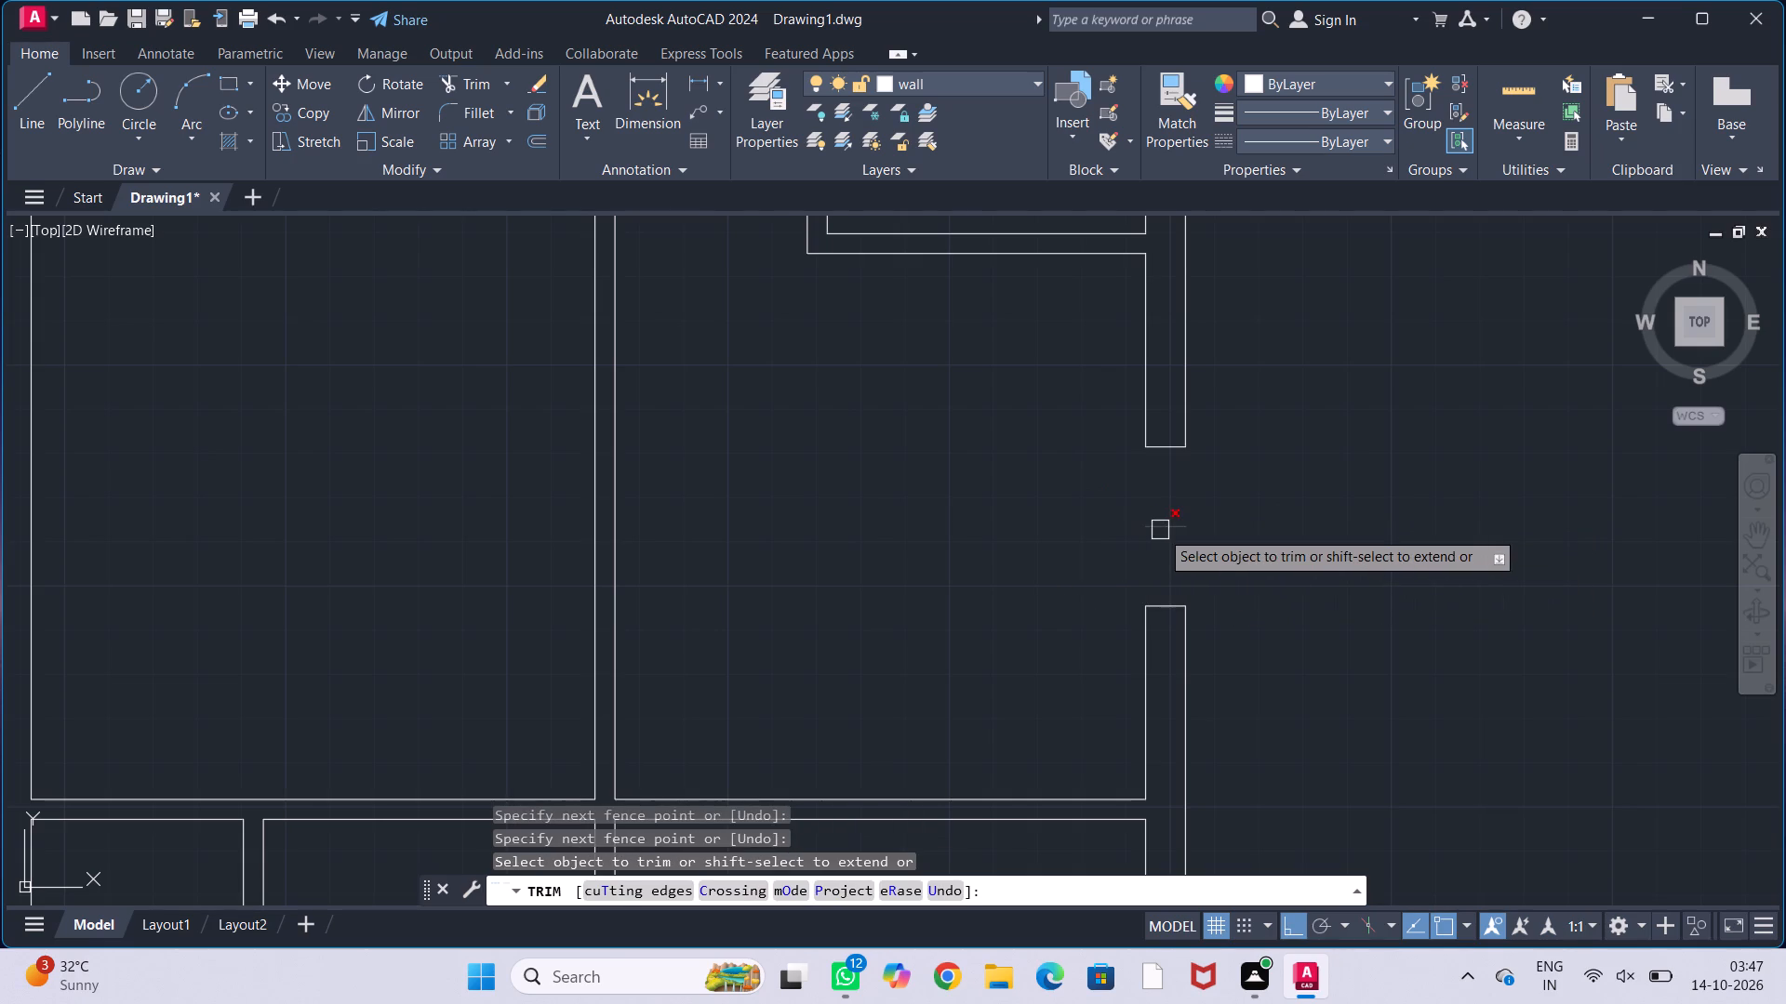
{"action": "left_click", "coordinate": [1161, 530]}
{"action": "key", "text": "Escape"}
{"action": "key", "text": "Escape"}
{"action": "key", "text": "Escape"}
{"action": "key", "text": "Escape"}
Draw a horizontal line across the right outer wall at the midpoint of the bottom-right room.
{"action": "scroll", "coordinate": [1252, 545], "scroll_direction": "down", "scroll_amount": 2}
{"action": "middle_click_drag", "start_coordinate": [1256, 640], "coordinate": [1270, 510]}
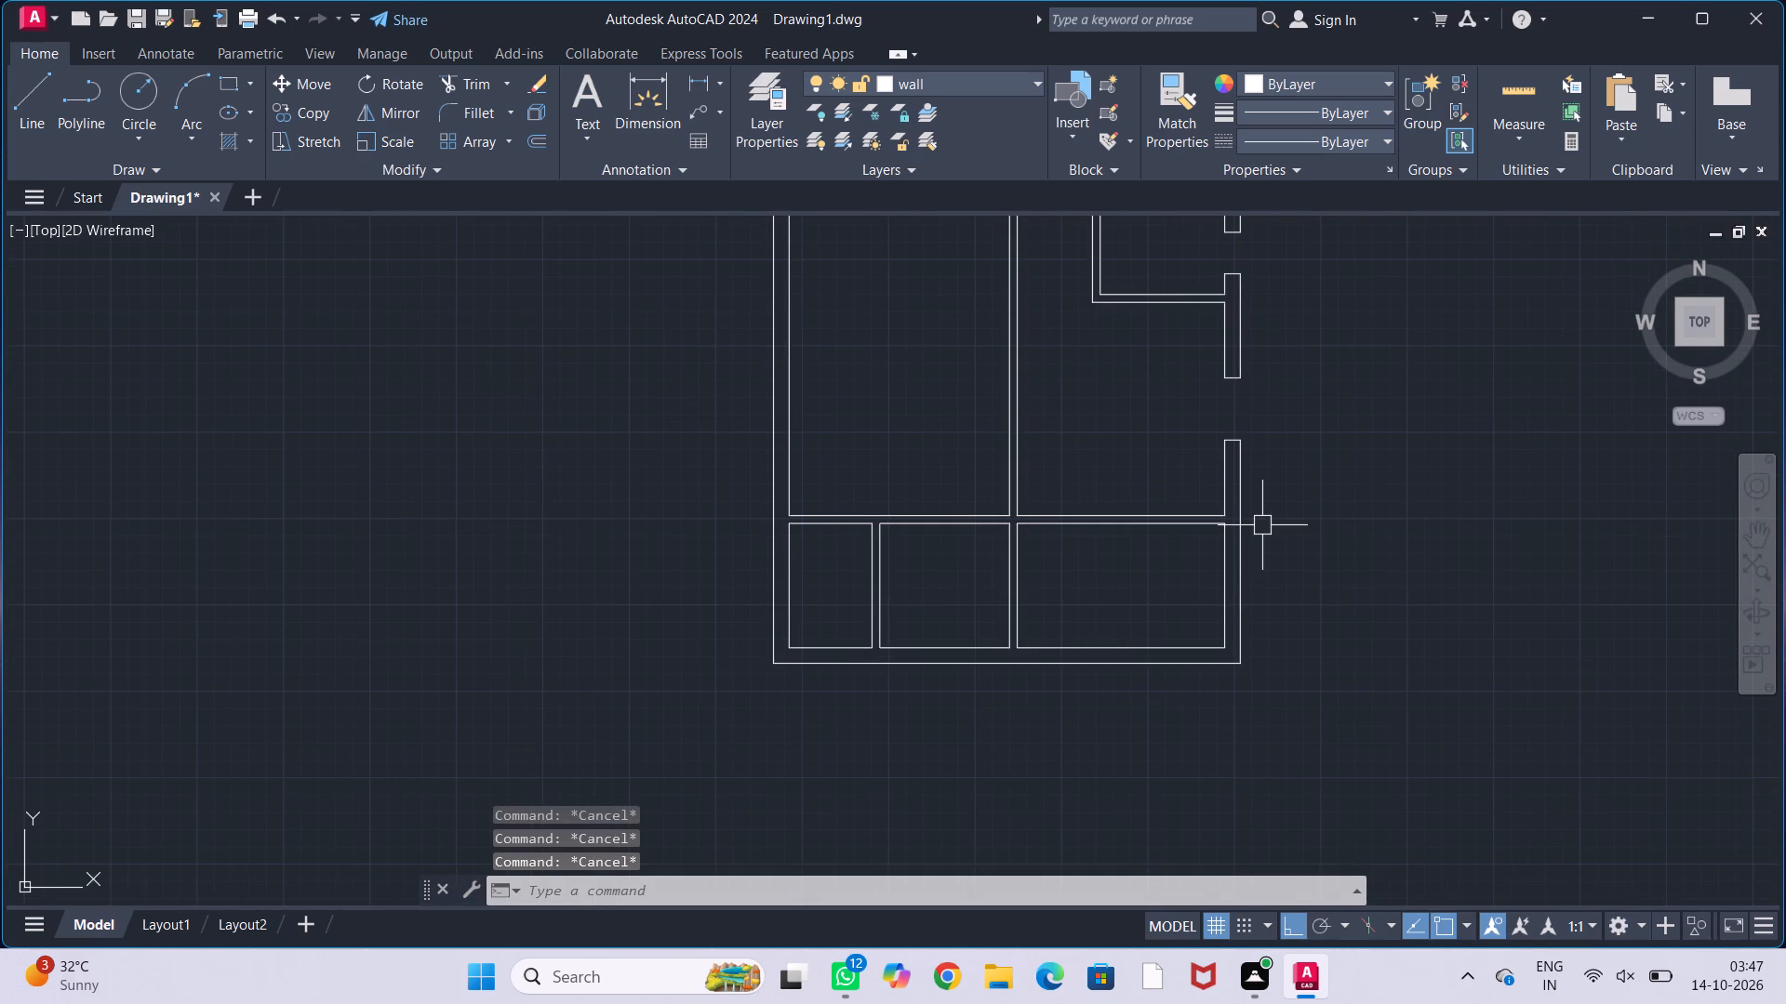
{"action": "scroll", "coordinate": [1198, 640], "scroll_direction": "up", "scroll_amount": 2}
{"action": "middle_click_drag", "start_coordinate": [1194, 603], "coordinate": [1122, 548]}
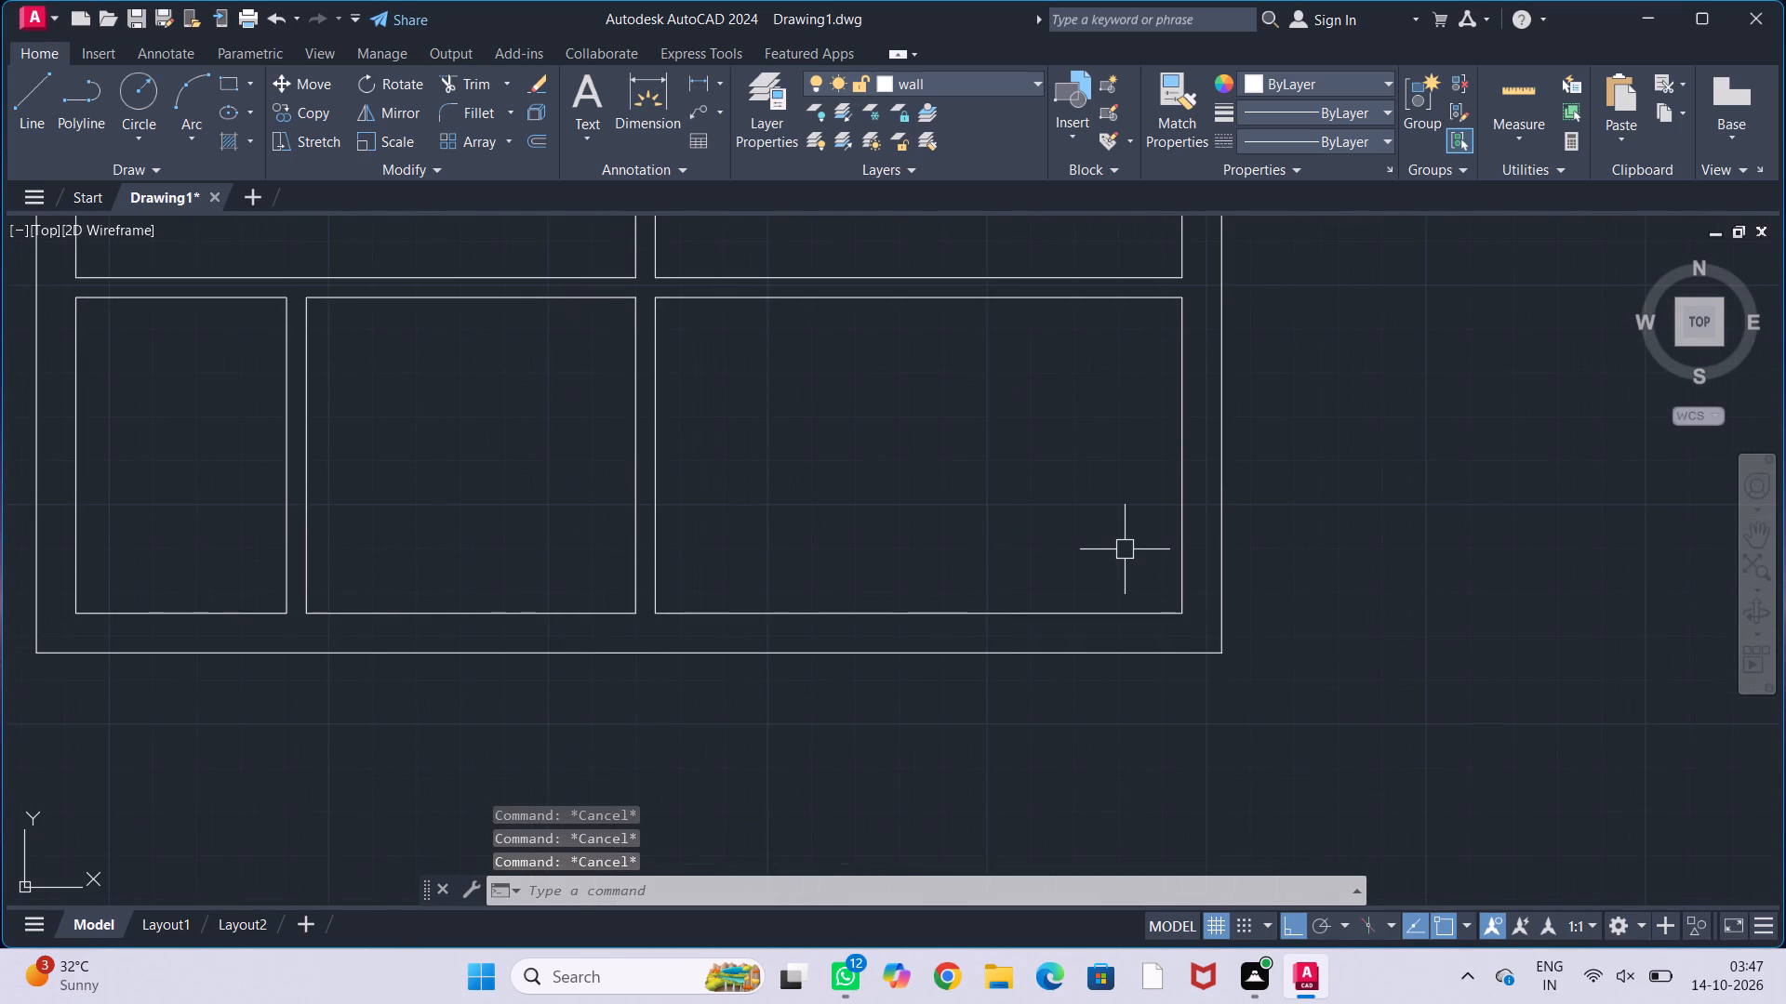
{"action": "key", "text": "l"}
{"action": "key", "text": "Return"}
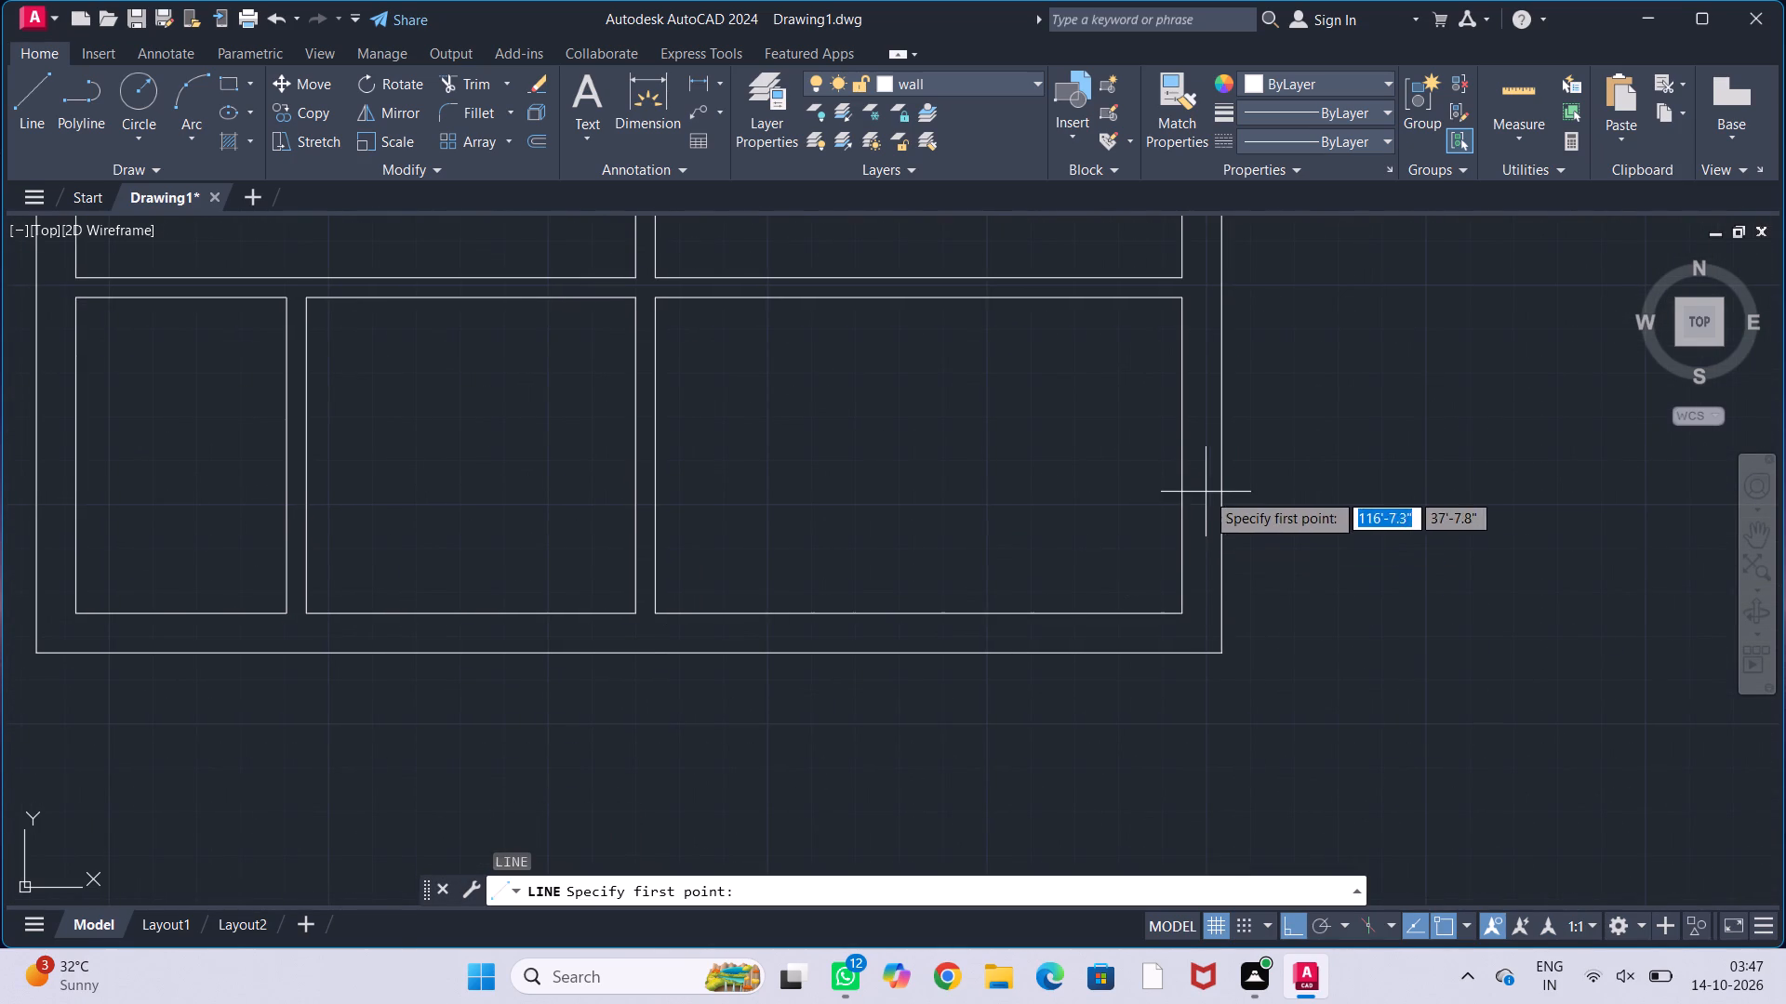
{"action": "left_click", "coordinate": [1180, 460]}
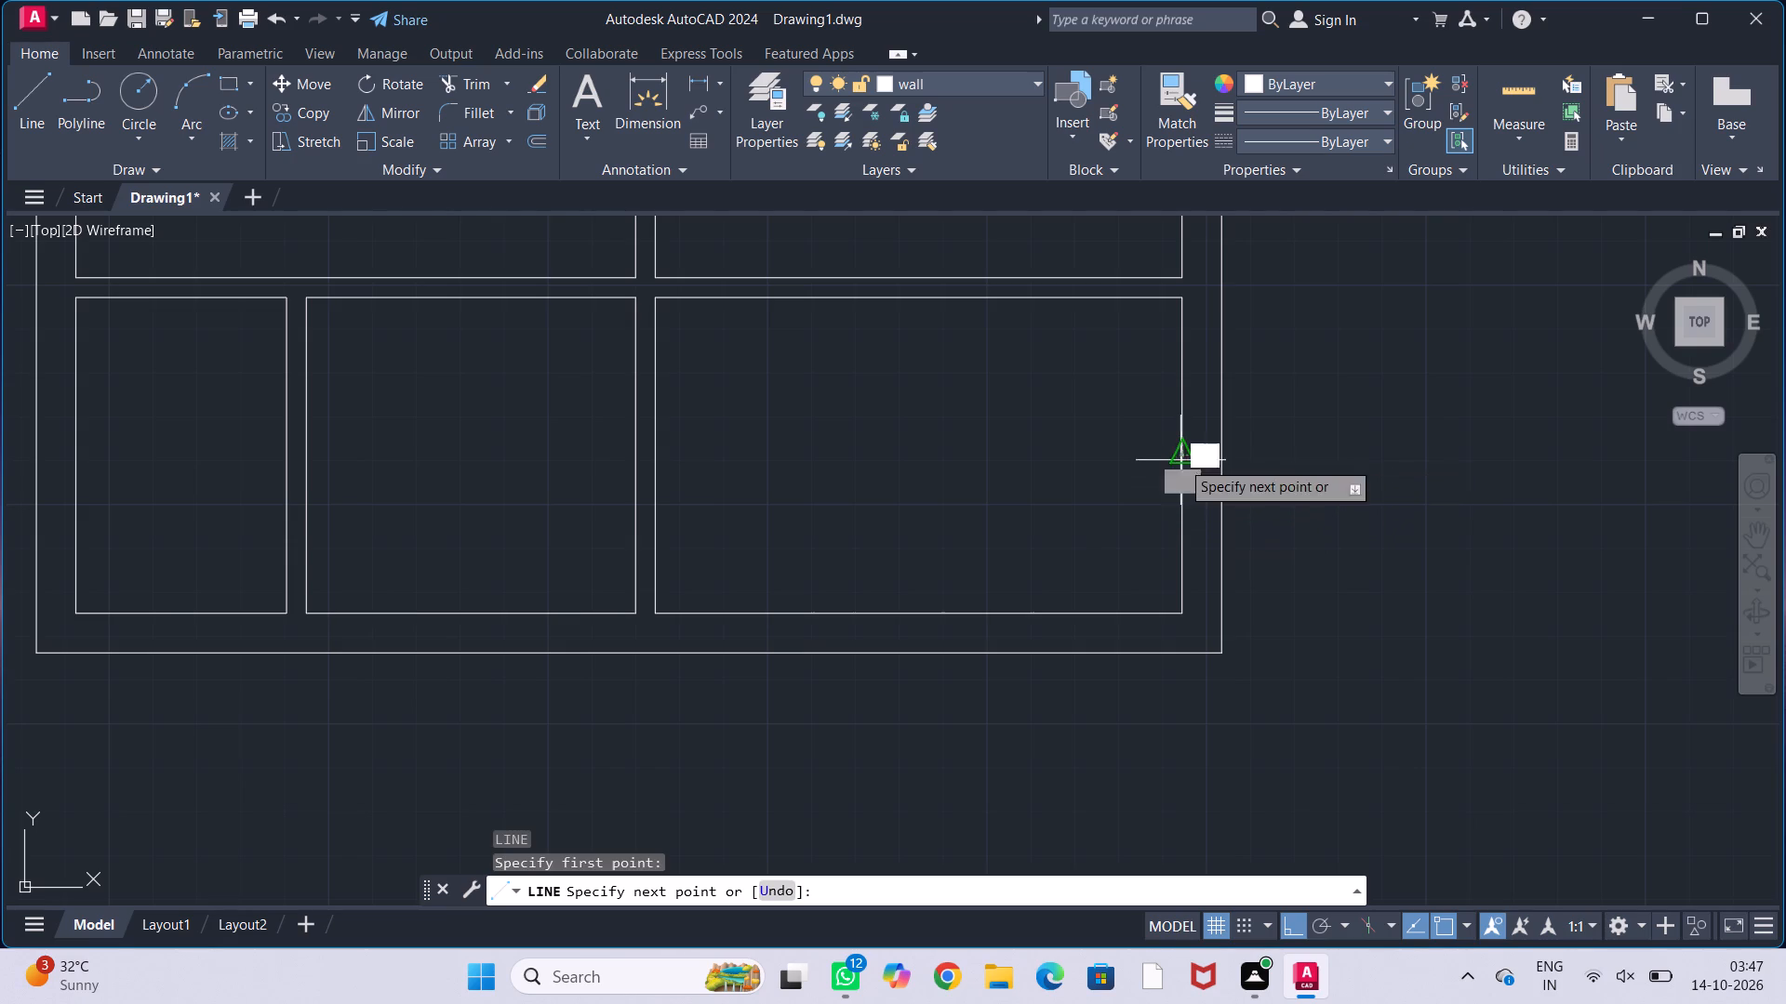
{"action": "left_click", "coordinate": [1229, 459]}
{"action": "key", "text": "Escape"}
{"action": "key", "text": "Escape"}
{"action": "key", "text": "Escape"}
{"action": "key", "text": "Escape"}
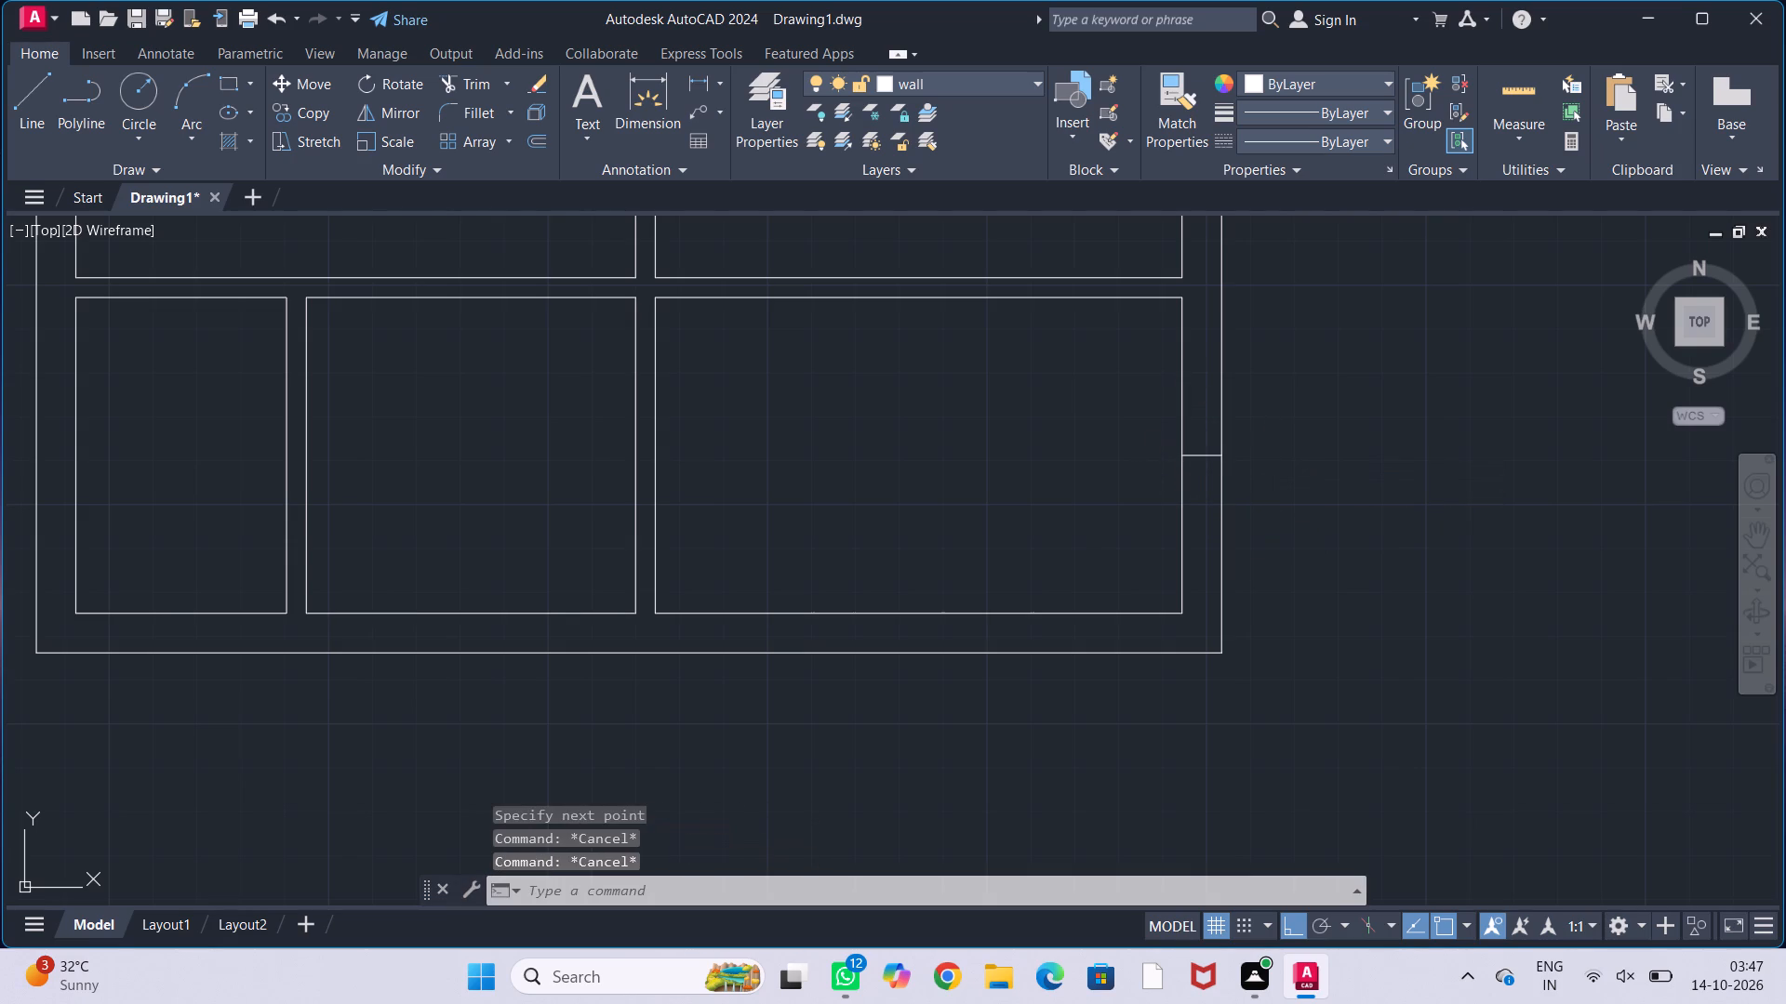
Offset the line across the bottom-right room's right wall by 1.5' to both sides.
{"action": "key", "text": "o"}
{"action": "key", "text": "f"}
{"action": "key", "text": "f"}
{"action": "key", "text": "Return"}
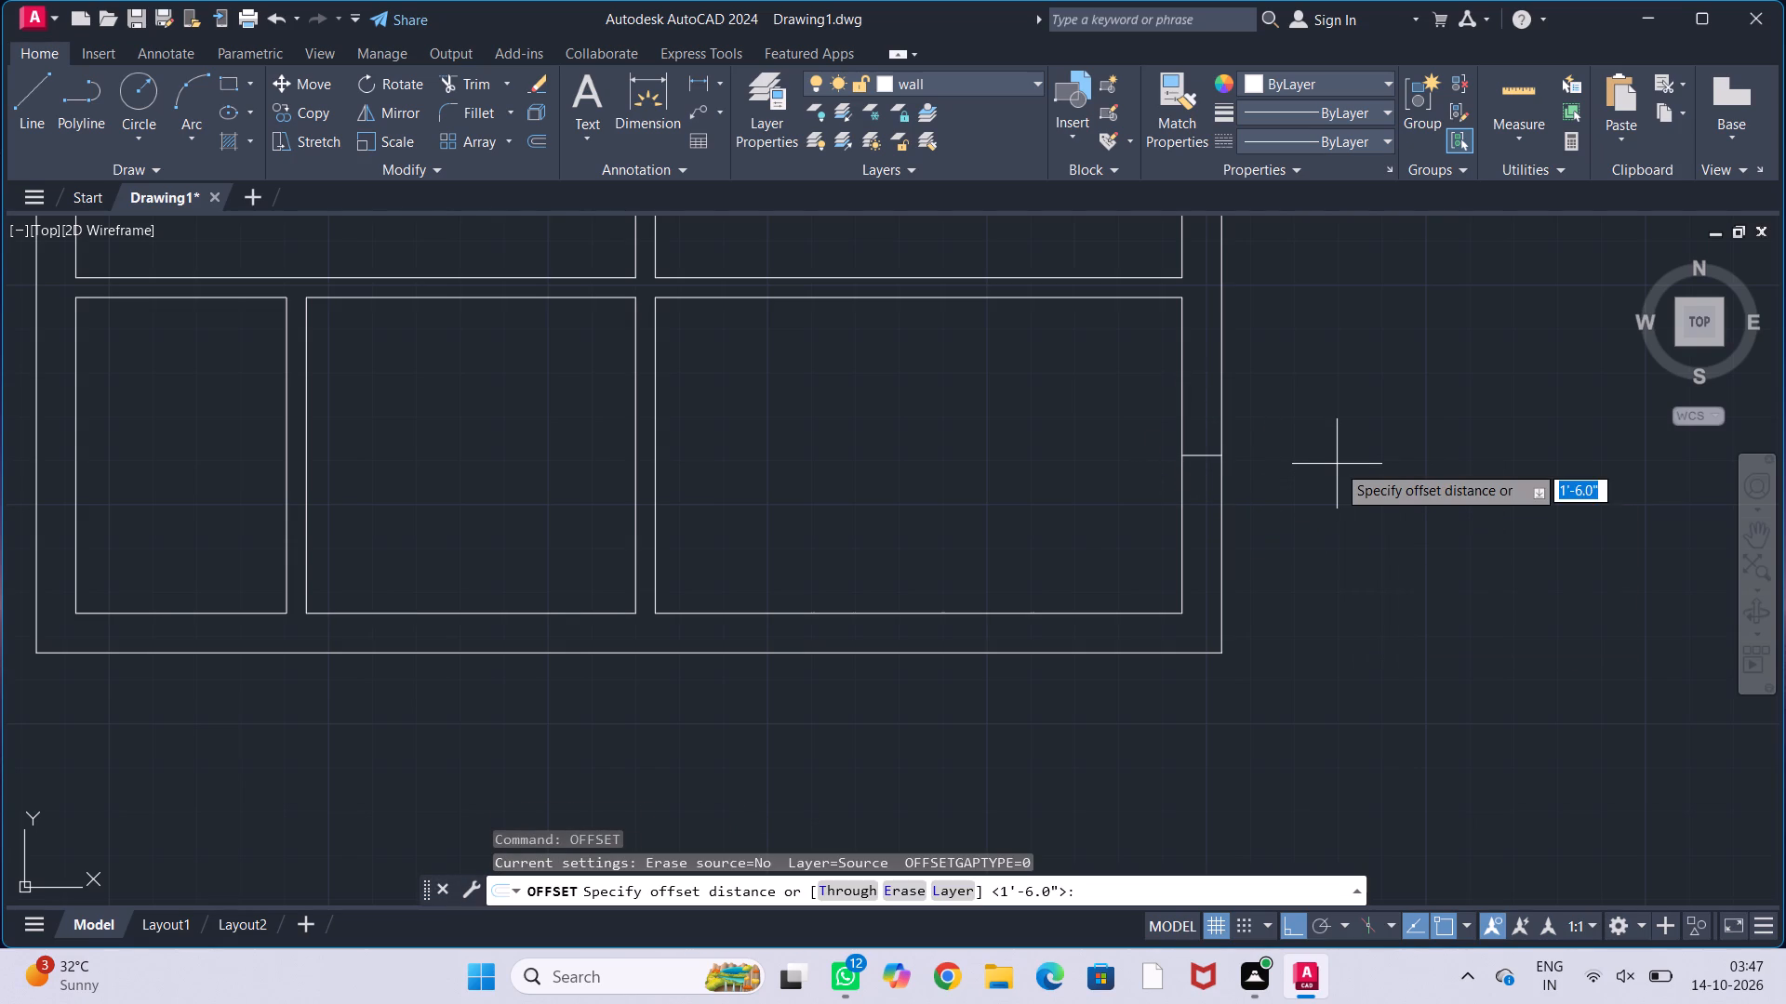
{"action": "type", "text": "1.5"}
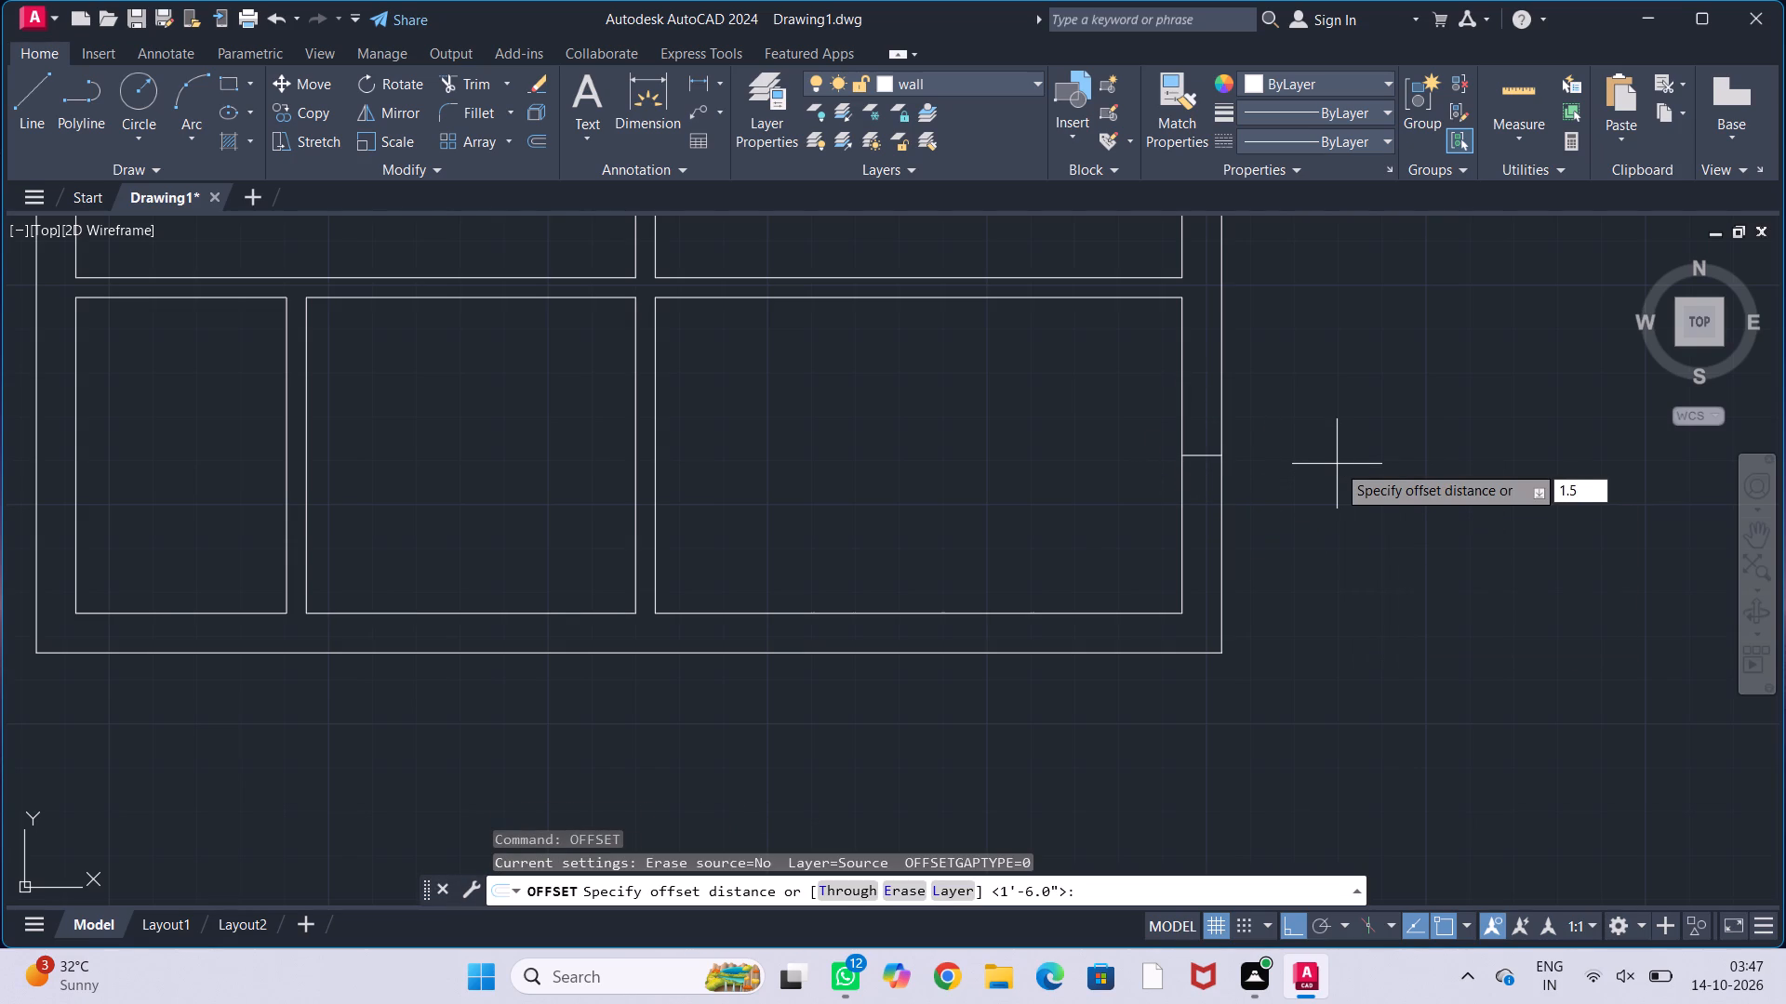
{"action": "key", "text": "apostrophe"}
{"action": "key", "text": "Return"}
{"action": "left_click", "coordinate": [1202, 454]}
{"action": "left_click", "coordinate": [1203, 389]}
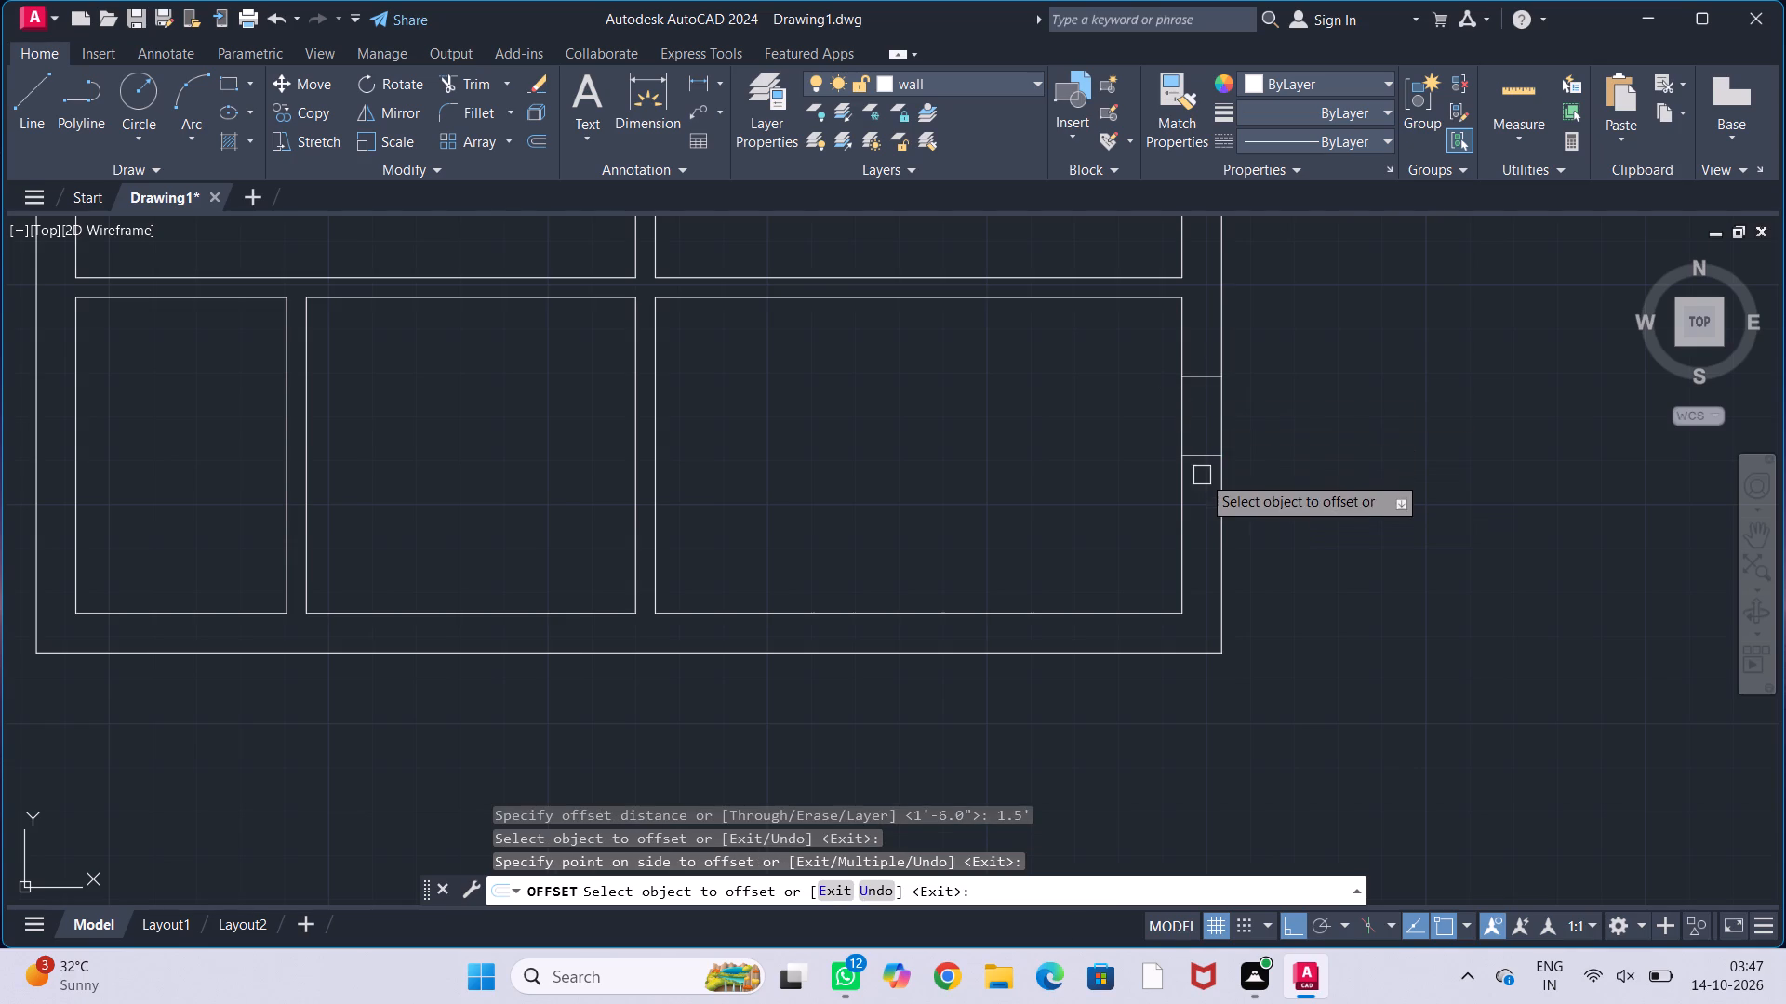
{"action": "left_click", "coordinate": [1201, 452]}
{"action": "left_click", "coordinate": [1206, 540]}
{"action": "key", "text": "Escape"}
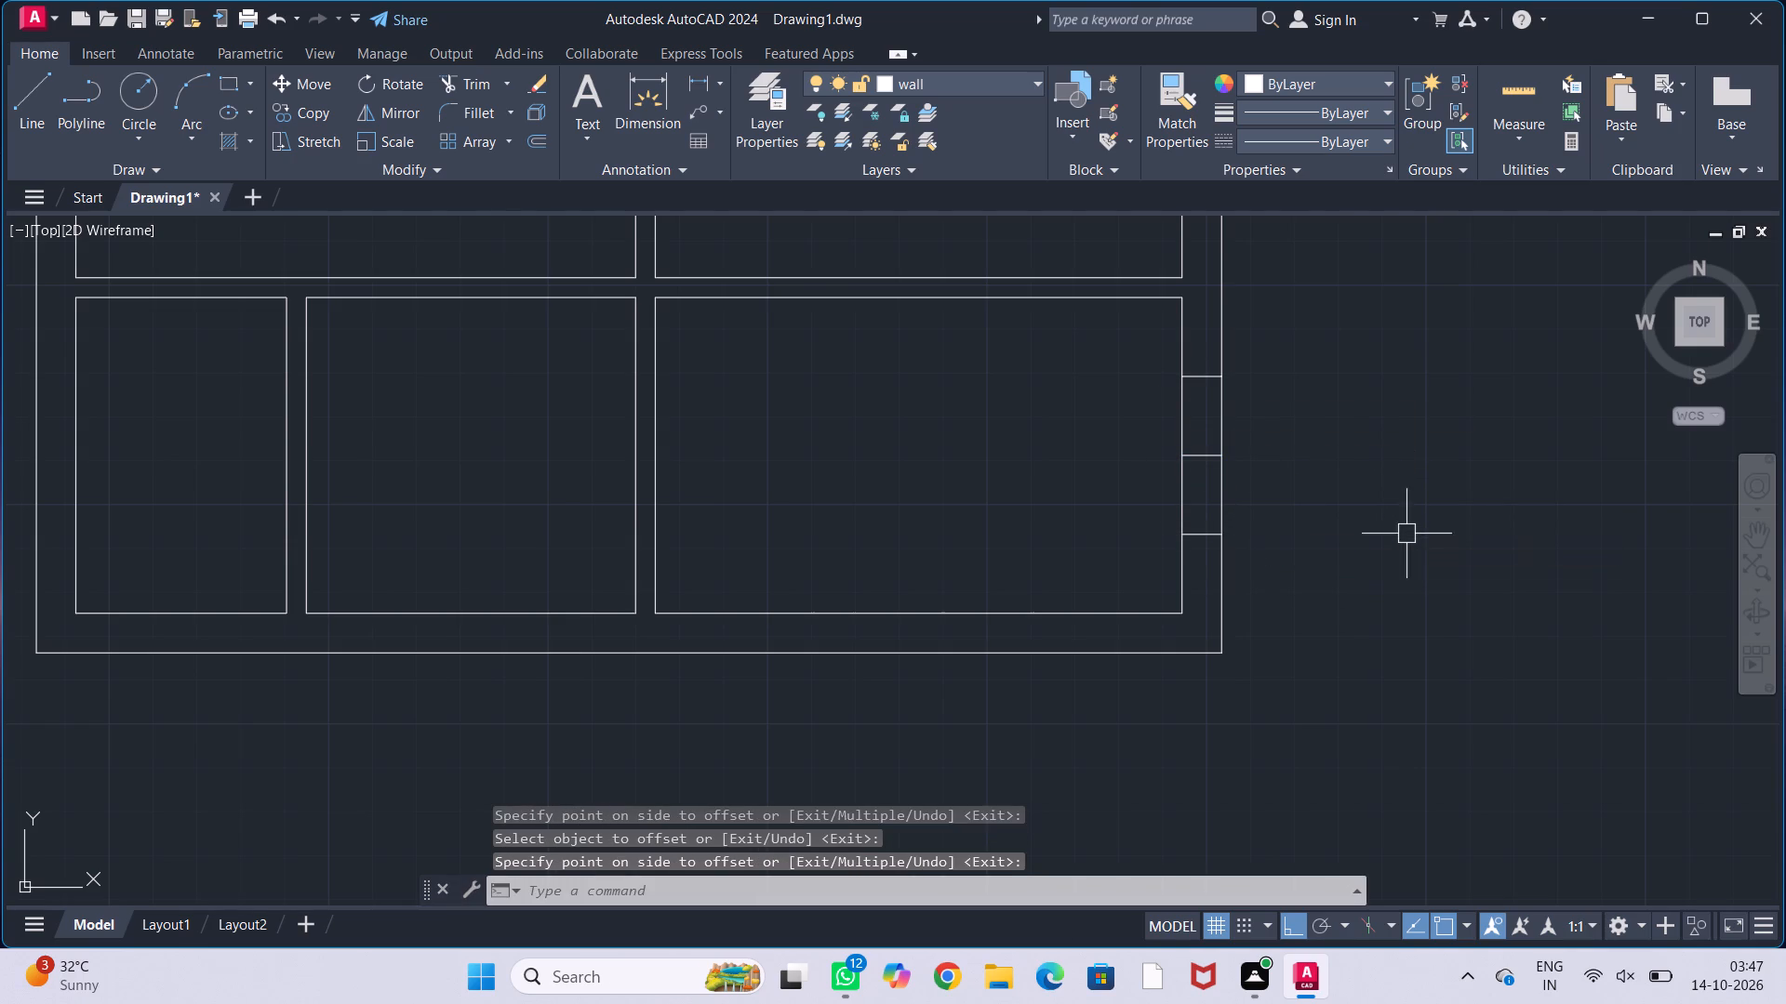
{"action": "key", "text": "Escape"}
{"action": "key", "text": "Escape"}
{"action": "key", "text": "Escape"}
{"action": "key", "text": "Escape"}
Trim both right wall lines between the offset lines and remove the centre line, opening a gap beside the bottom-right room.
{"action": "type", "text": "tr"}
{"action": "key", "text": "Return"}
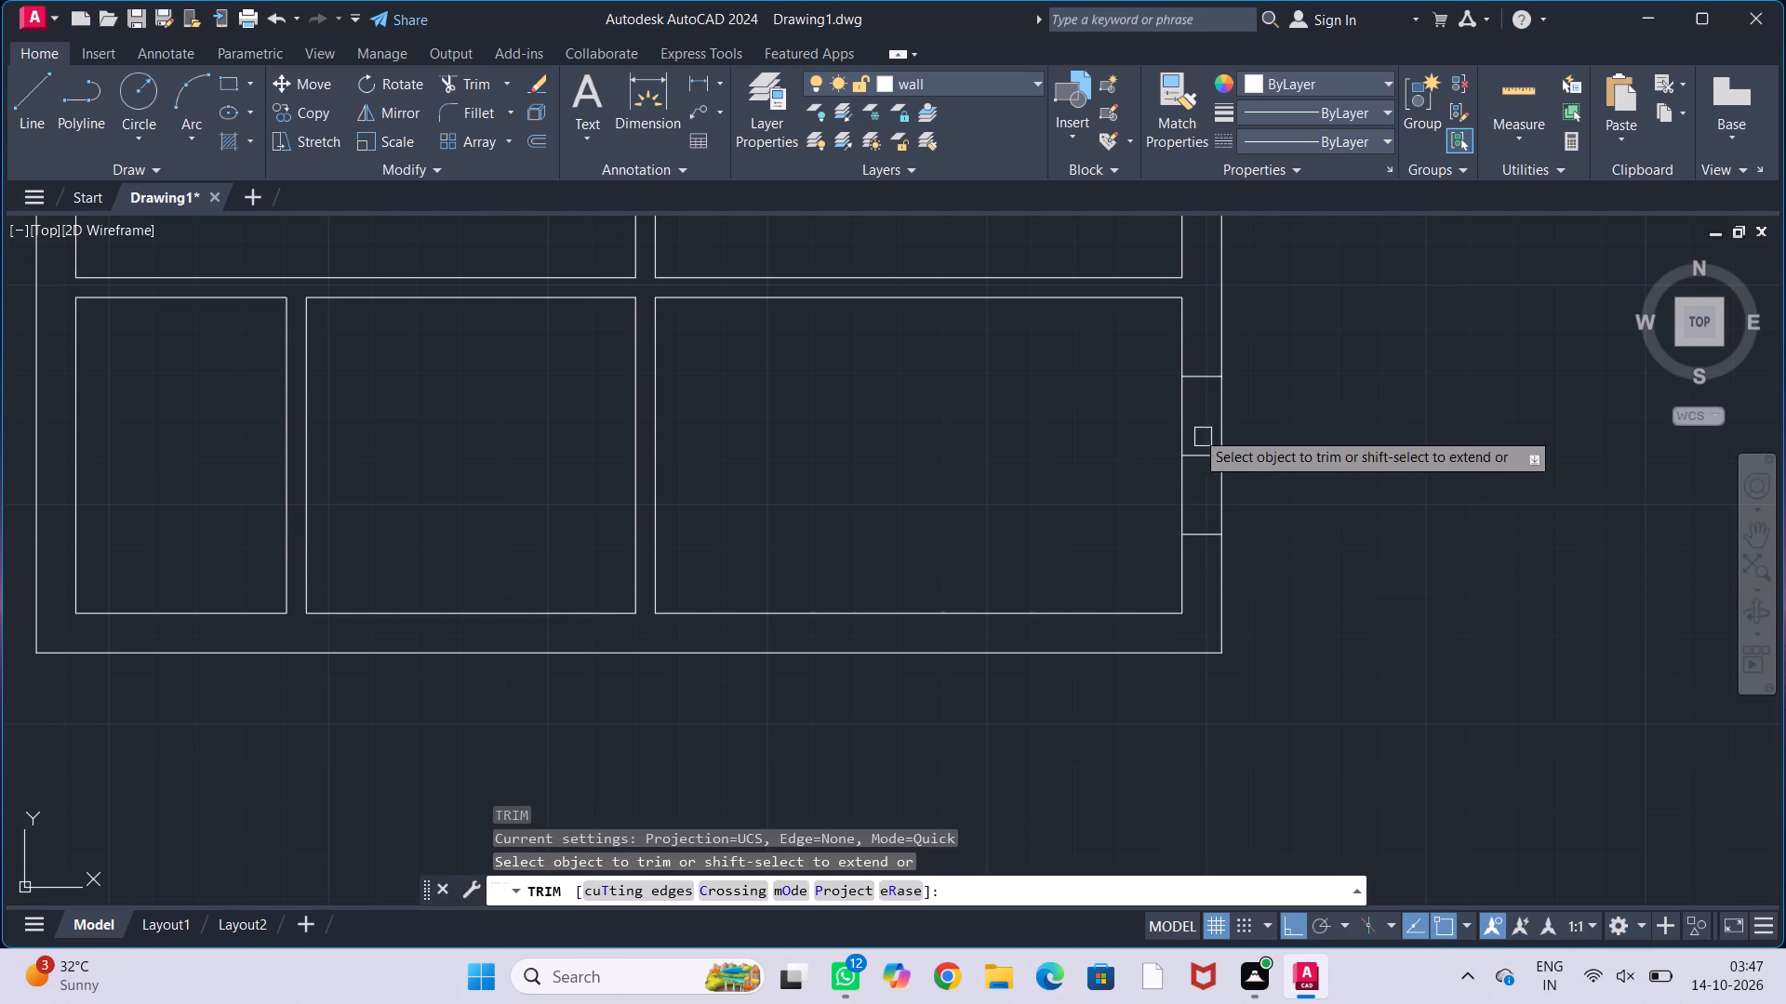
{"action": "left_click_drag", "start_coordinate": [1135, 424], "coordinate": [1313, 430]}
{"action": "left_click_drag", "start_coordinate": [1095, 496], "coordinate": [1286, 500]}
{"action": "left_click", "coordinate": [1205, 460]}
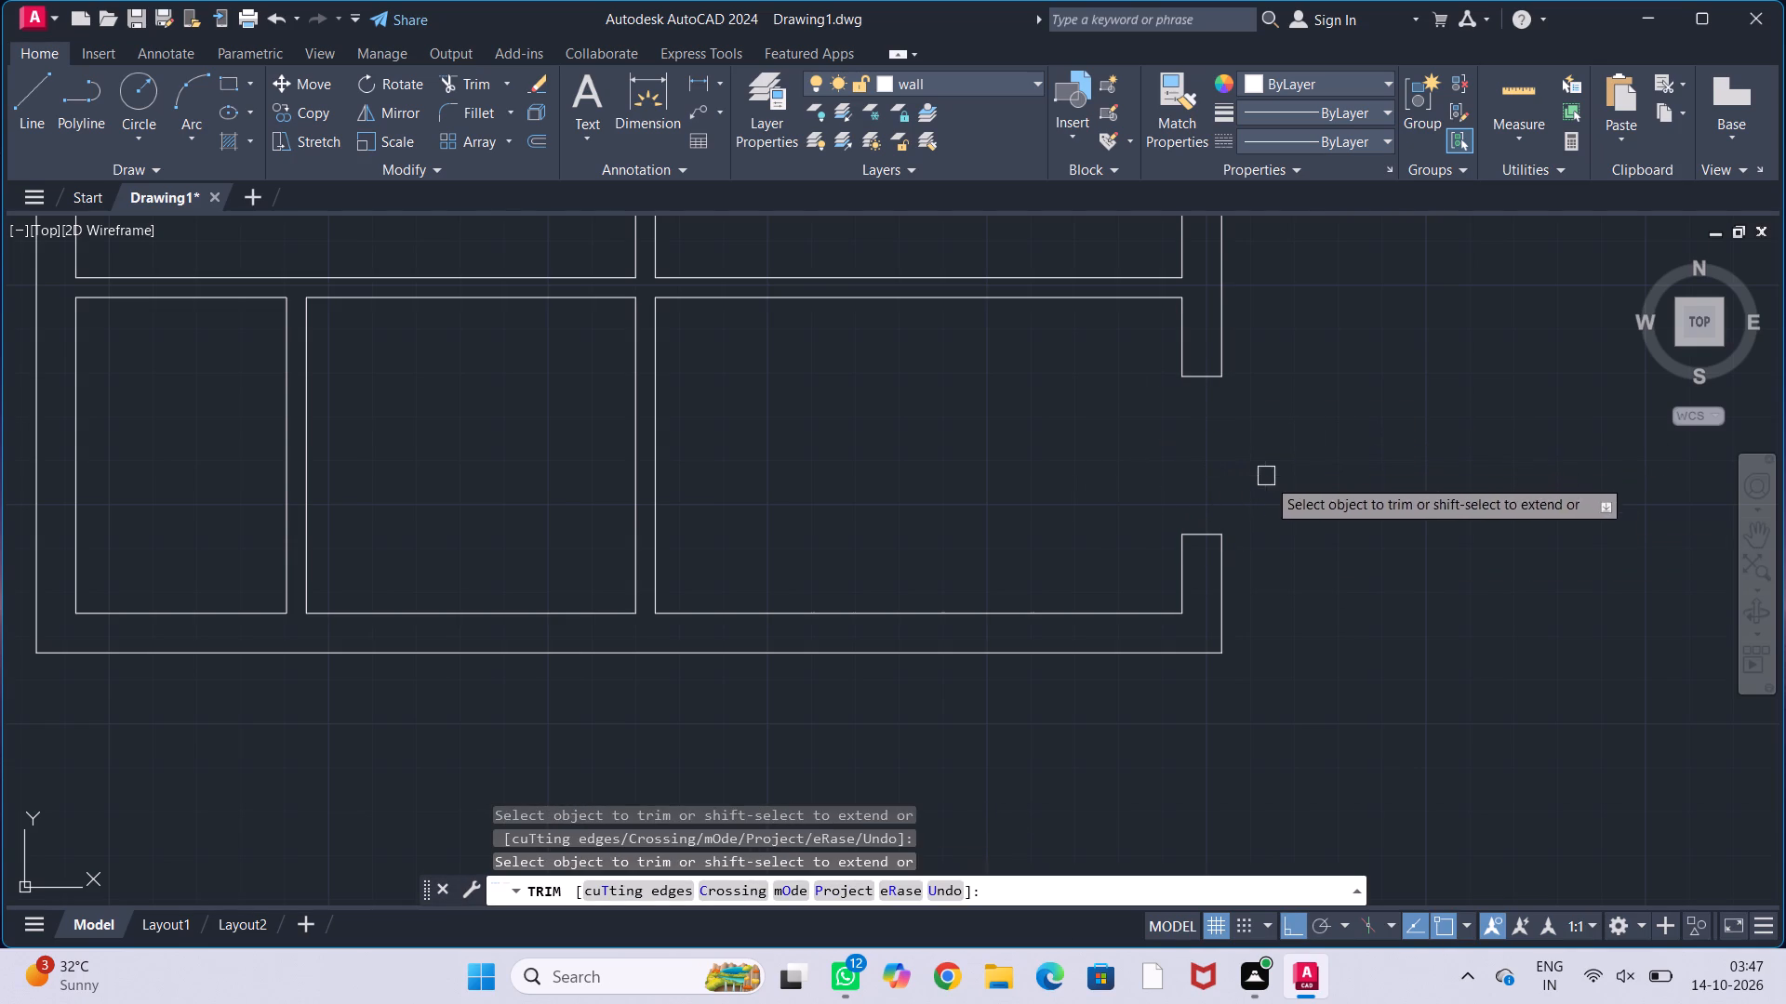
{"action": "key", "text": "Escape"}
{"action": "key", "text": "Escape"}
{"action": "key", "text": "Escape"}
{"action": "key", "text": "Escape"}
{"action": "key", "text": "Escape"}
Draw a horizontal line across the left outer wall at the midpoint of the top-left room.
{"action": "scroll", "coordinate": [1267, 478], "scroll_direction": "down", "scroll_amount": 2}
{"action": "middle_click_drag", "start_coordinate": [1278, 473], "coordinate": [1339, 621]}
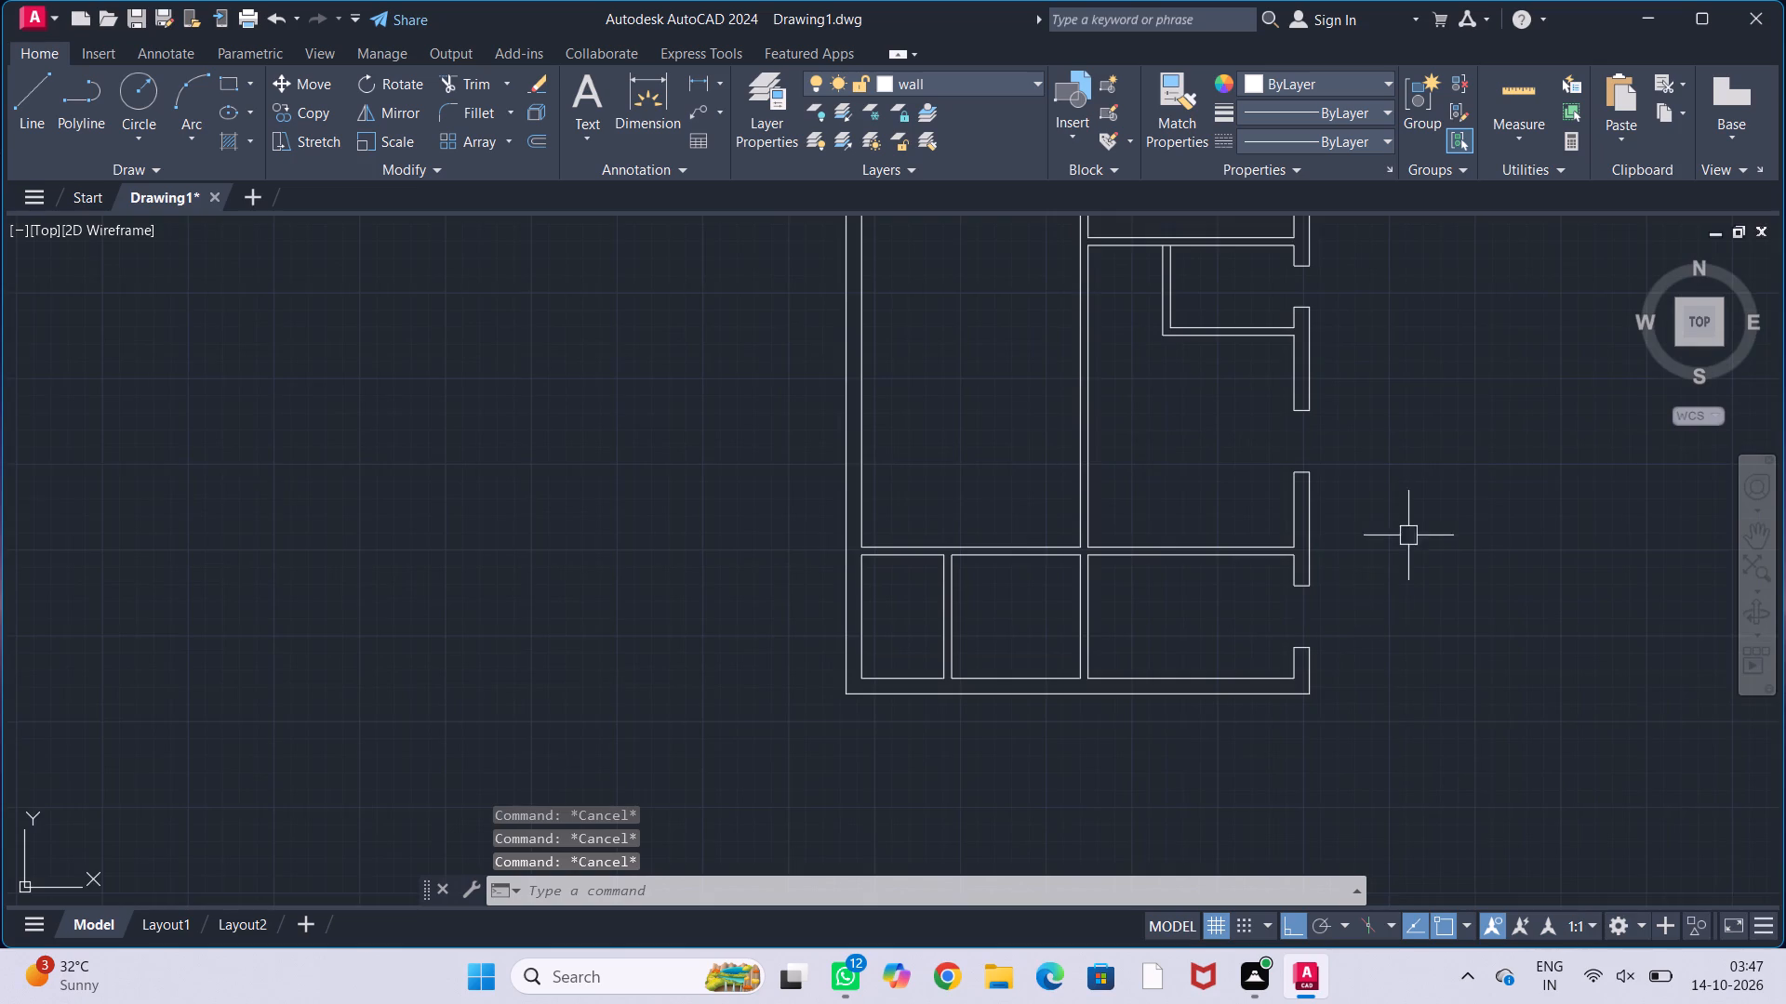
{"action": "middle_click_drag", "start_coordinate": [1409, 533], "coordinate": [1436, 619]}
{"action": "middle_click_drag", "start_coordinate": [1154, 542], "coordinate": [1204, 601]}
{"action": "scroll", "coordinate": [1272, 576], "scroll_direction": "down", "scroll_amount": 1}
{"action": "middle_click_drag", "start_coordinate": [1270, 575], "coordinate": [1250, 622]}
{"action": "scroll", "coordinate": [1108, 520], "scroll_direction": "up", "scroll_amount": 1}
{"action": "middle_click_drag", "start_coordinate": [1096, 528], "coordinate": [1136, 630]}
{"action": "scroll", "coordinate": [1060, 441], "scroll_direction": "up", "scroll_amount": 1}
{"action": "middle_click_drag", "start_coordinate": [1125, 454], "coordinate": [1025, 482]}
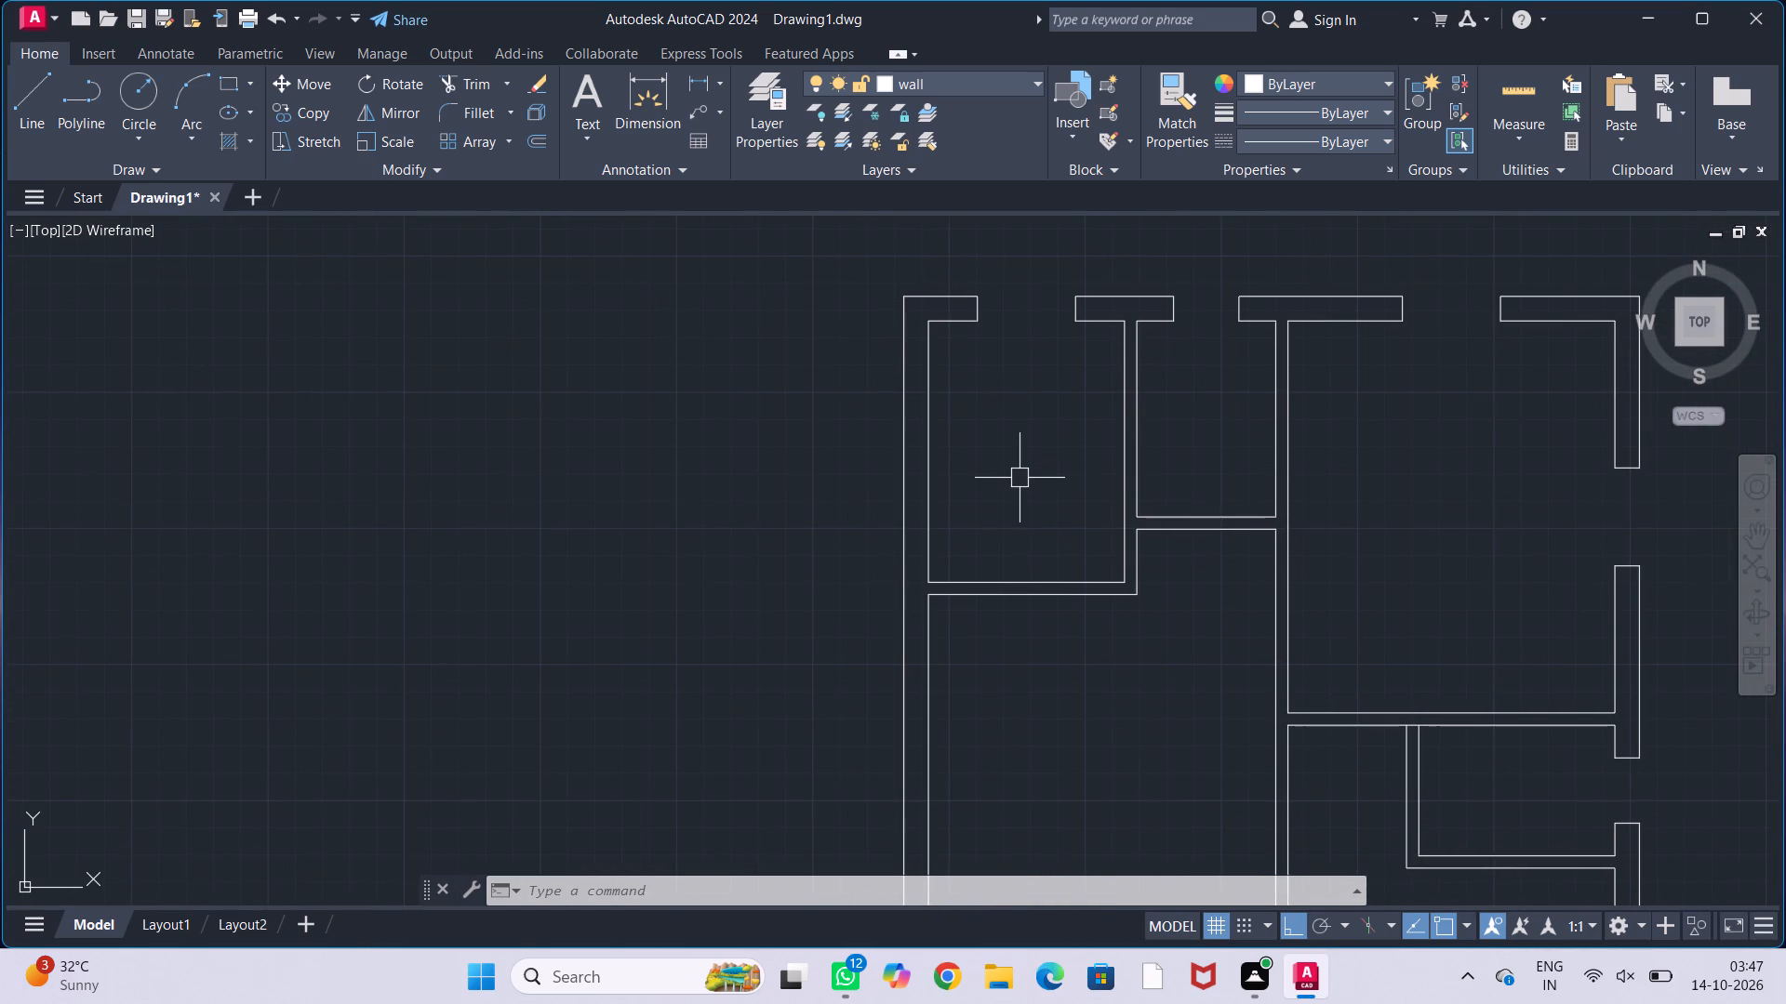
{"action": "middle_click_drag", "start_coordinate": [961, 461], "coordinate": [938, 421]}
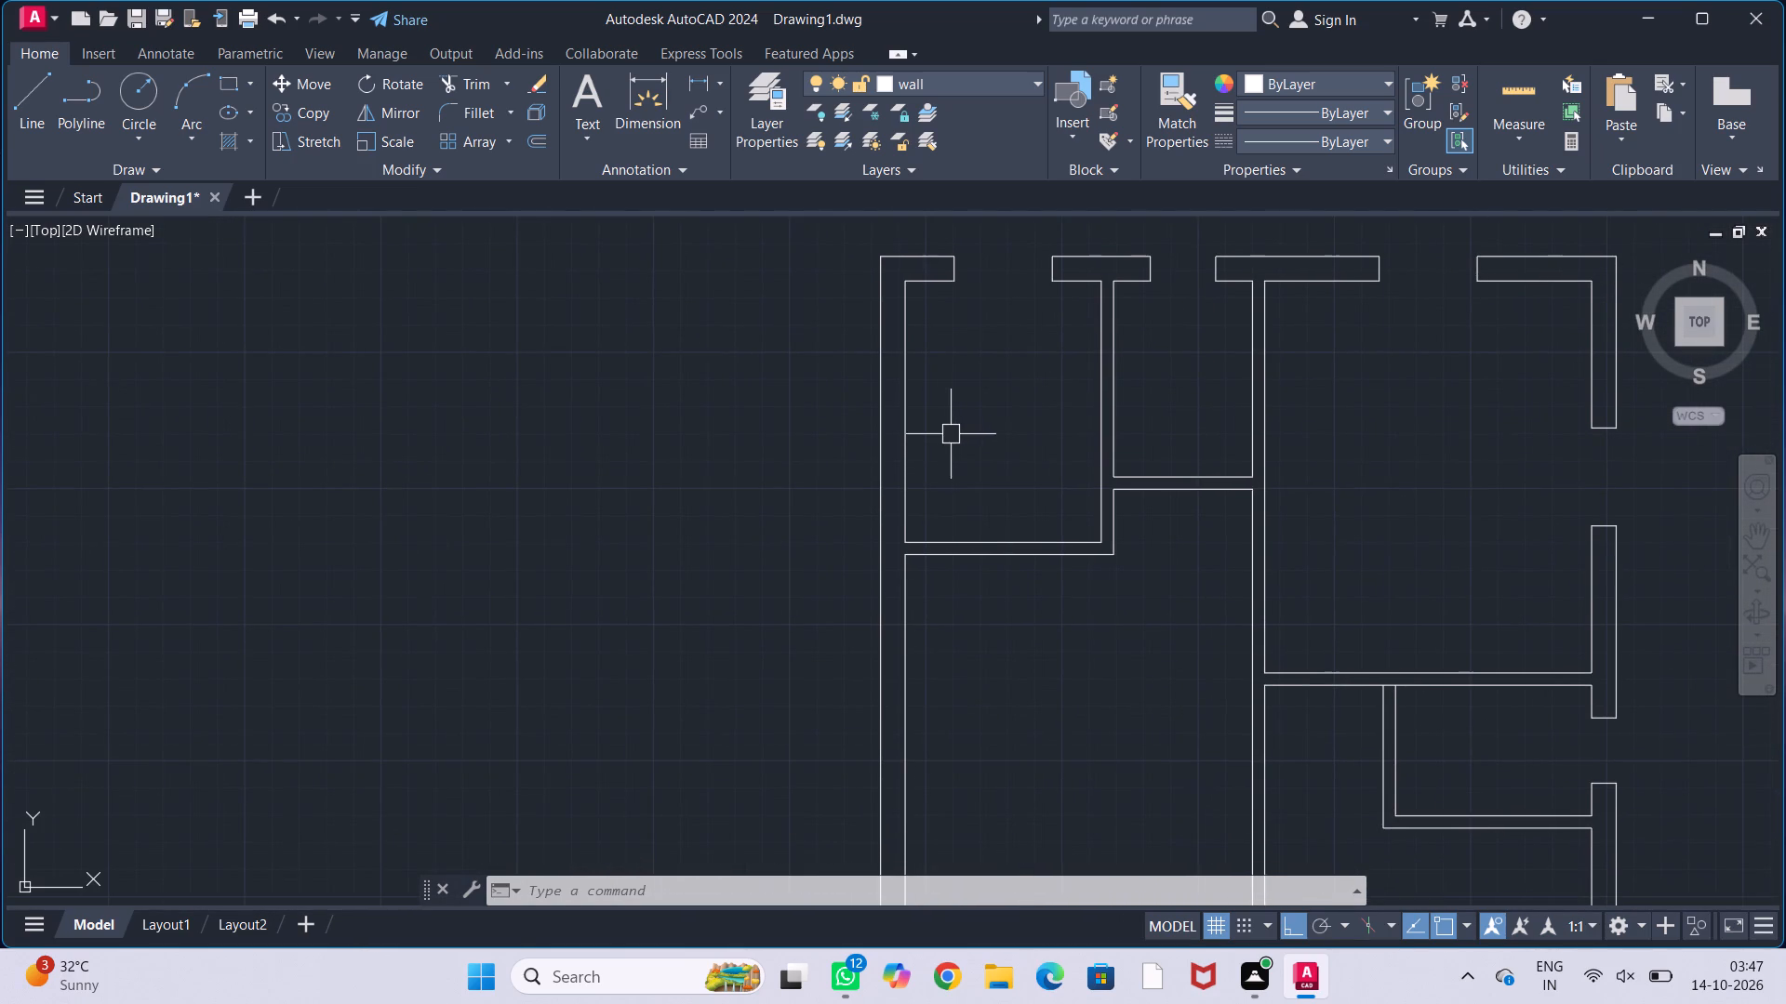
{"action": "key", "text": "l"}
{"action": "key", "text": "Return"}
{"action": "left_click", "coordinate": [903, 417]}
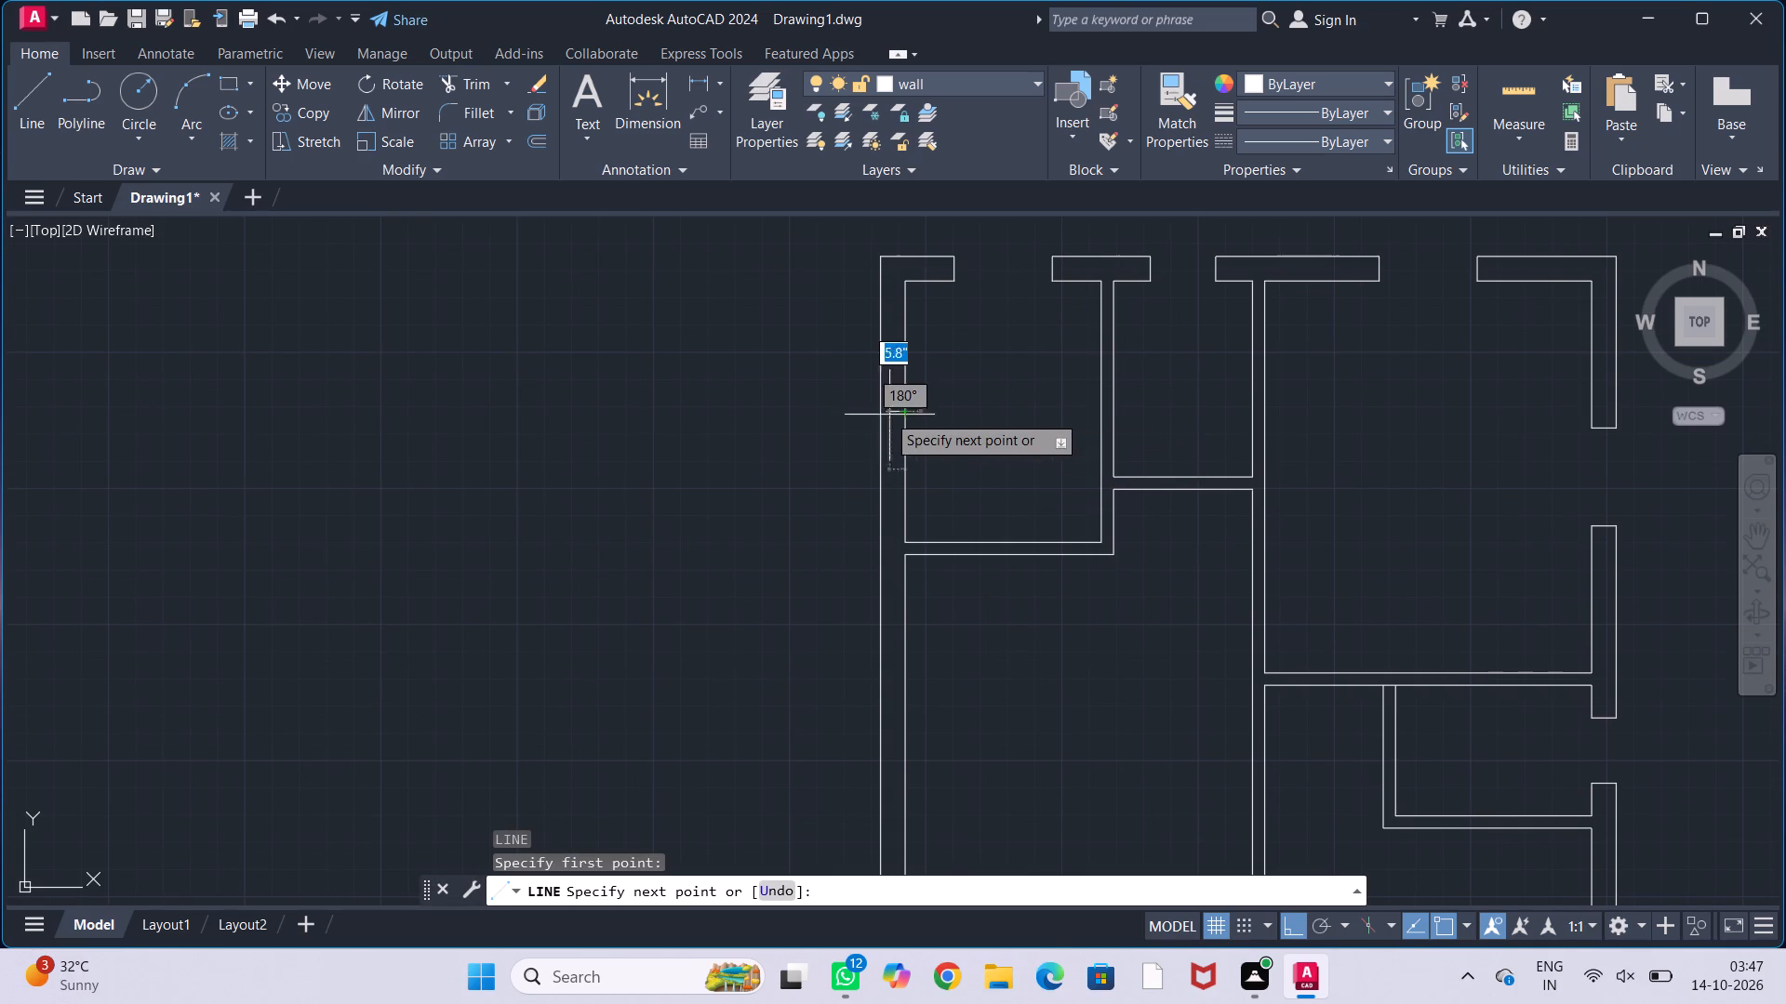
{"action": "left_click", "coordinate": [876, 413]}
{"action": "key", "text": "Escape"}
{"action": "key", "text": "Escape"}
{"action": "key", "text": "Escape"}
{"action": "key", "text": "Escape"}
Offset the line across the top-left room's left wall by 1.5' to both sides.
{"action": "scroll", "coordinate": [913, 422], "scroll_direction": "up", "scroll_amount": 2}
{"action": "middle_click_drag", "start_coordinate": [927, 416], "coordinate": [926, 467]}
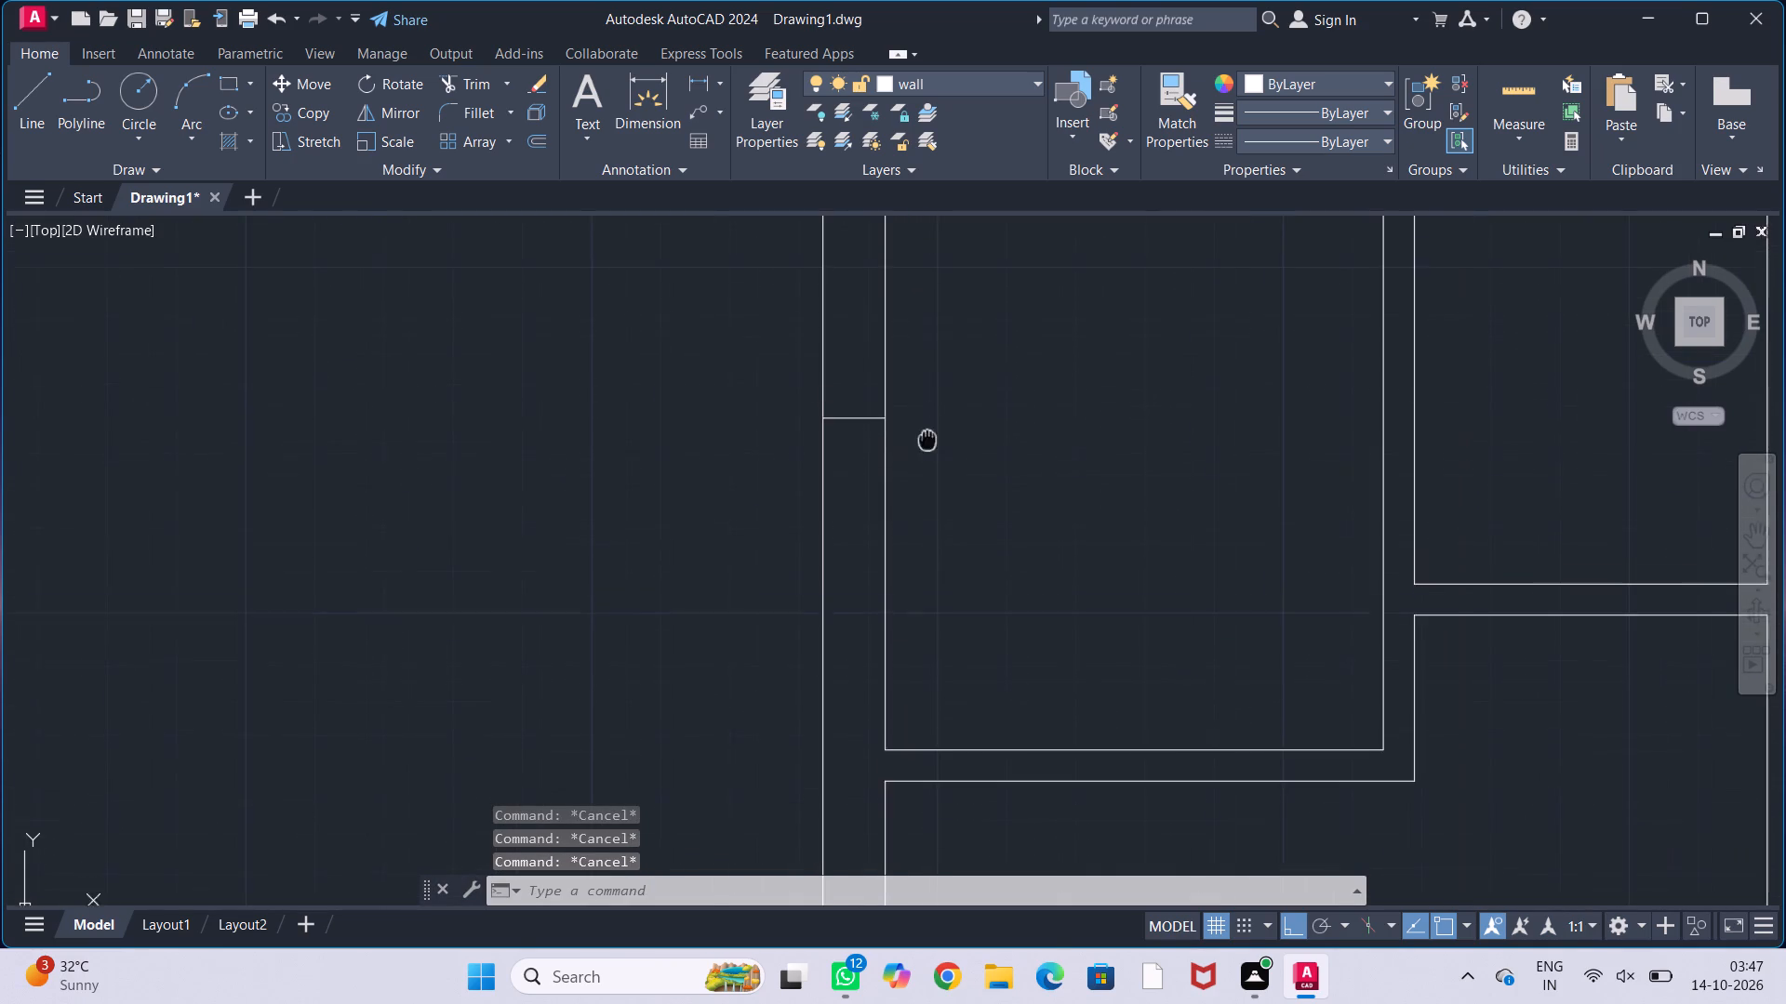
{"action": "middle_click_drag", "start_coordinate": [926, 467], "coordinate": [921, 503]}
{"action": "scroll", "coordinate": [962, 444], "scroll_direction": "down", "scroll_amount": 1}
{"action": "middle_click_drag", "start_coordinate": [969, 438], "coordinate": [940, 454]}
{"action": "key", "text": "o"}
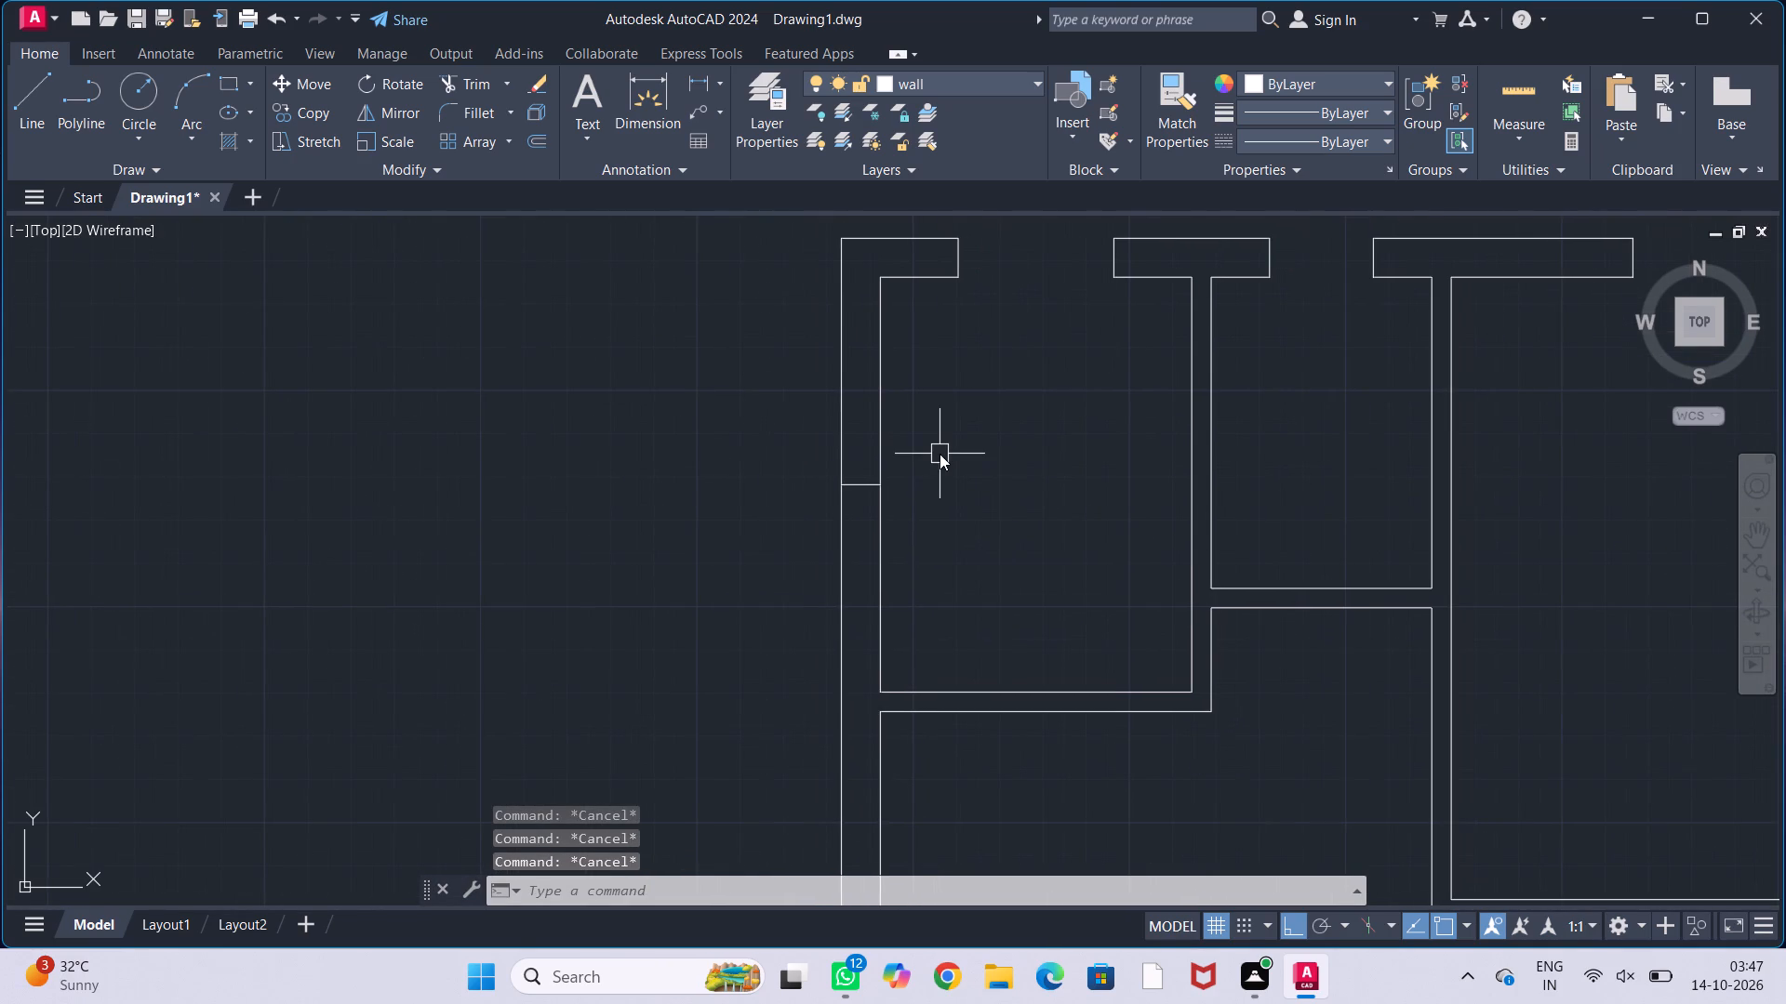
{"action": "key", "text": "f"}
{"action": "key", "text": "f"}
{"action": "key", "text": "Return"}
{"action": "type", "text": "1.5'"}
{"action": "key", "text": "Return"}
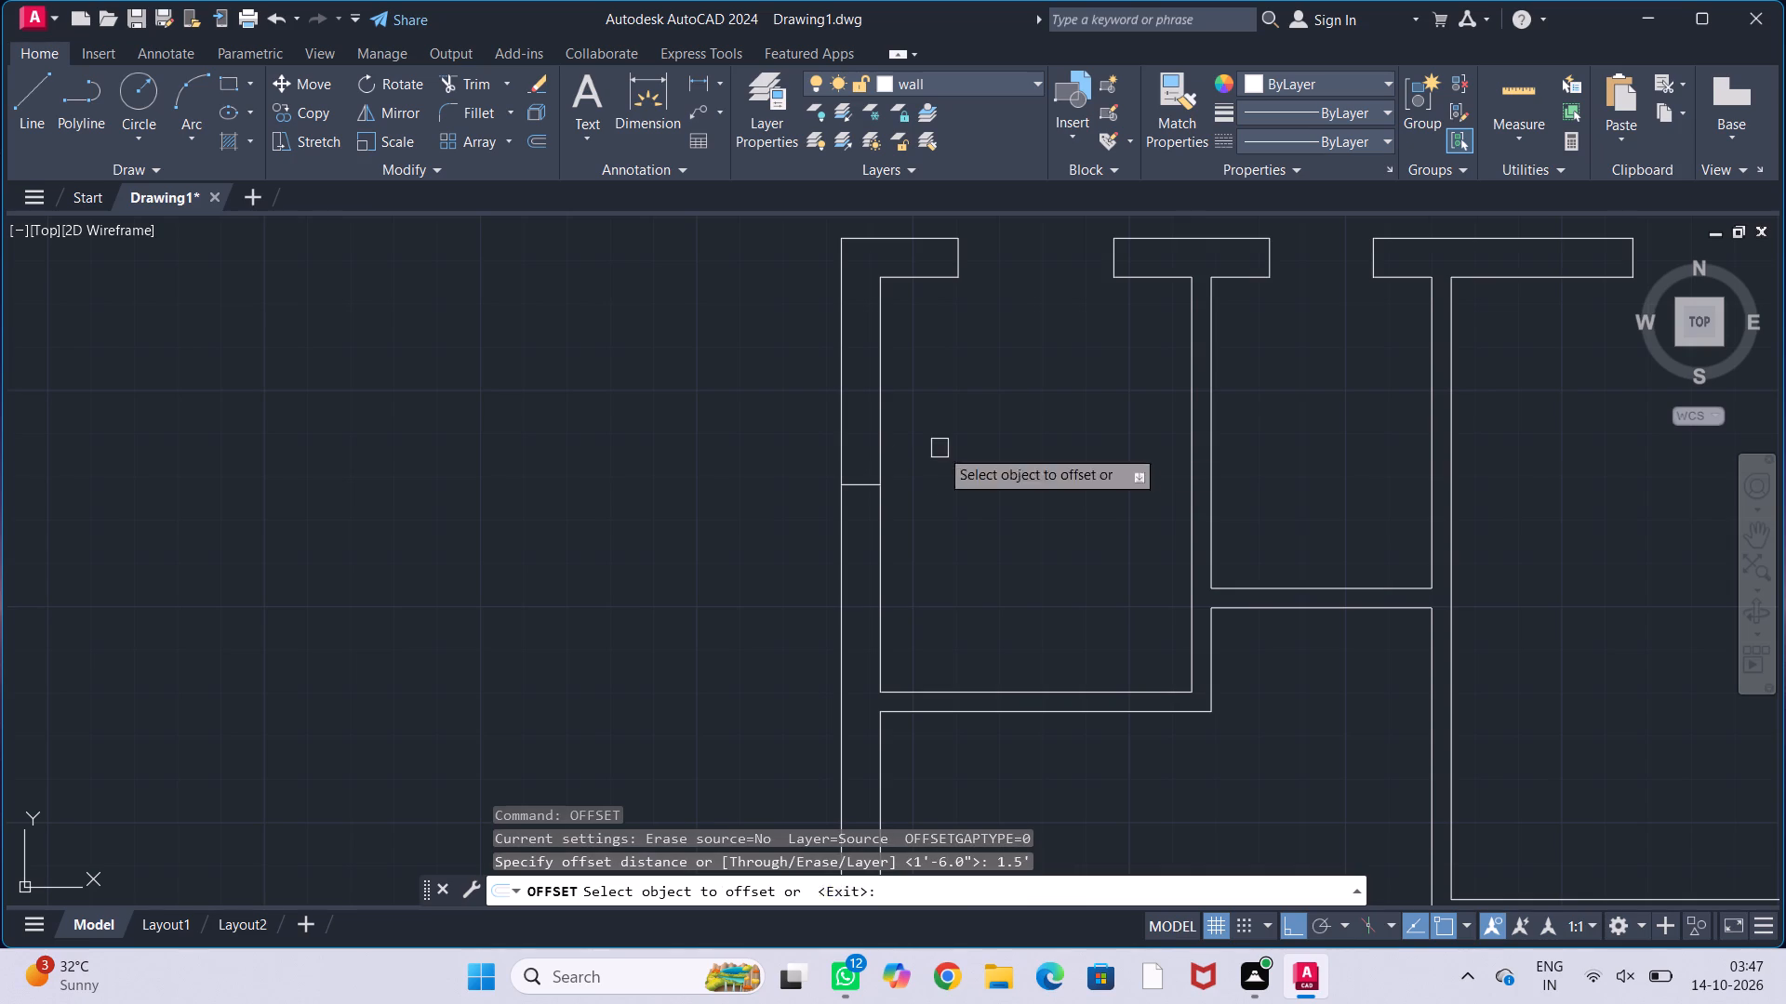
{"action": "left_click", "coordinate": [858, 483]}
{"action": "left_click", "coordinate": [868, 419]}
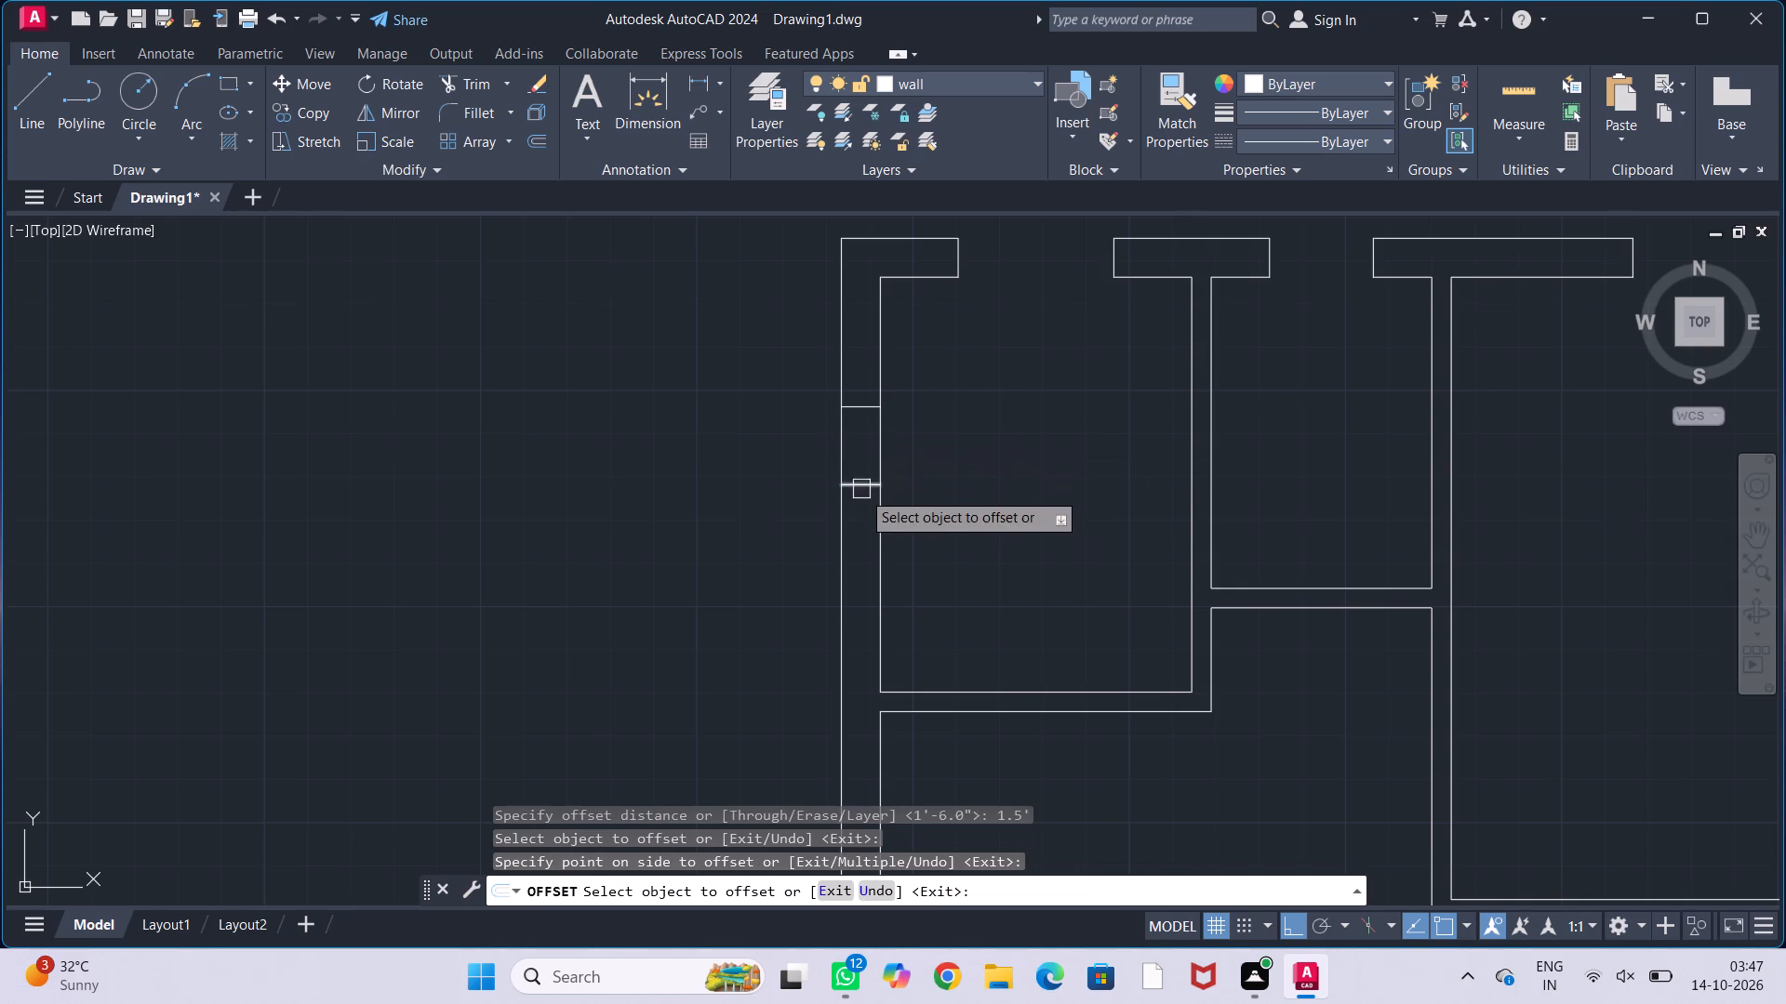
{"action": "left_click", "coordinate": [861, 492]}
{"action": "left_click", "coordinate": [860, 590]}
{"action": "key", "text": "Escape"}
{"action": "key", "text": "Escape"}
{"action": "key", "text": "Escape"}
{"action": "key", "text": "Escape"}
Trim both left wall lines between the offset lines and remove the centre line, opening a gap beside the top-left room.
{"action": "type", "text": "tr"}
{"action": "key", "text": "Return"}
{"action": "left_click_drag", "start_coordinate": [769, 456], "coordinate": [912, 463]}
{"action": "left_click_drag", "start_coordinate": [772, 504], "coordinate": [930, 524]}
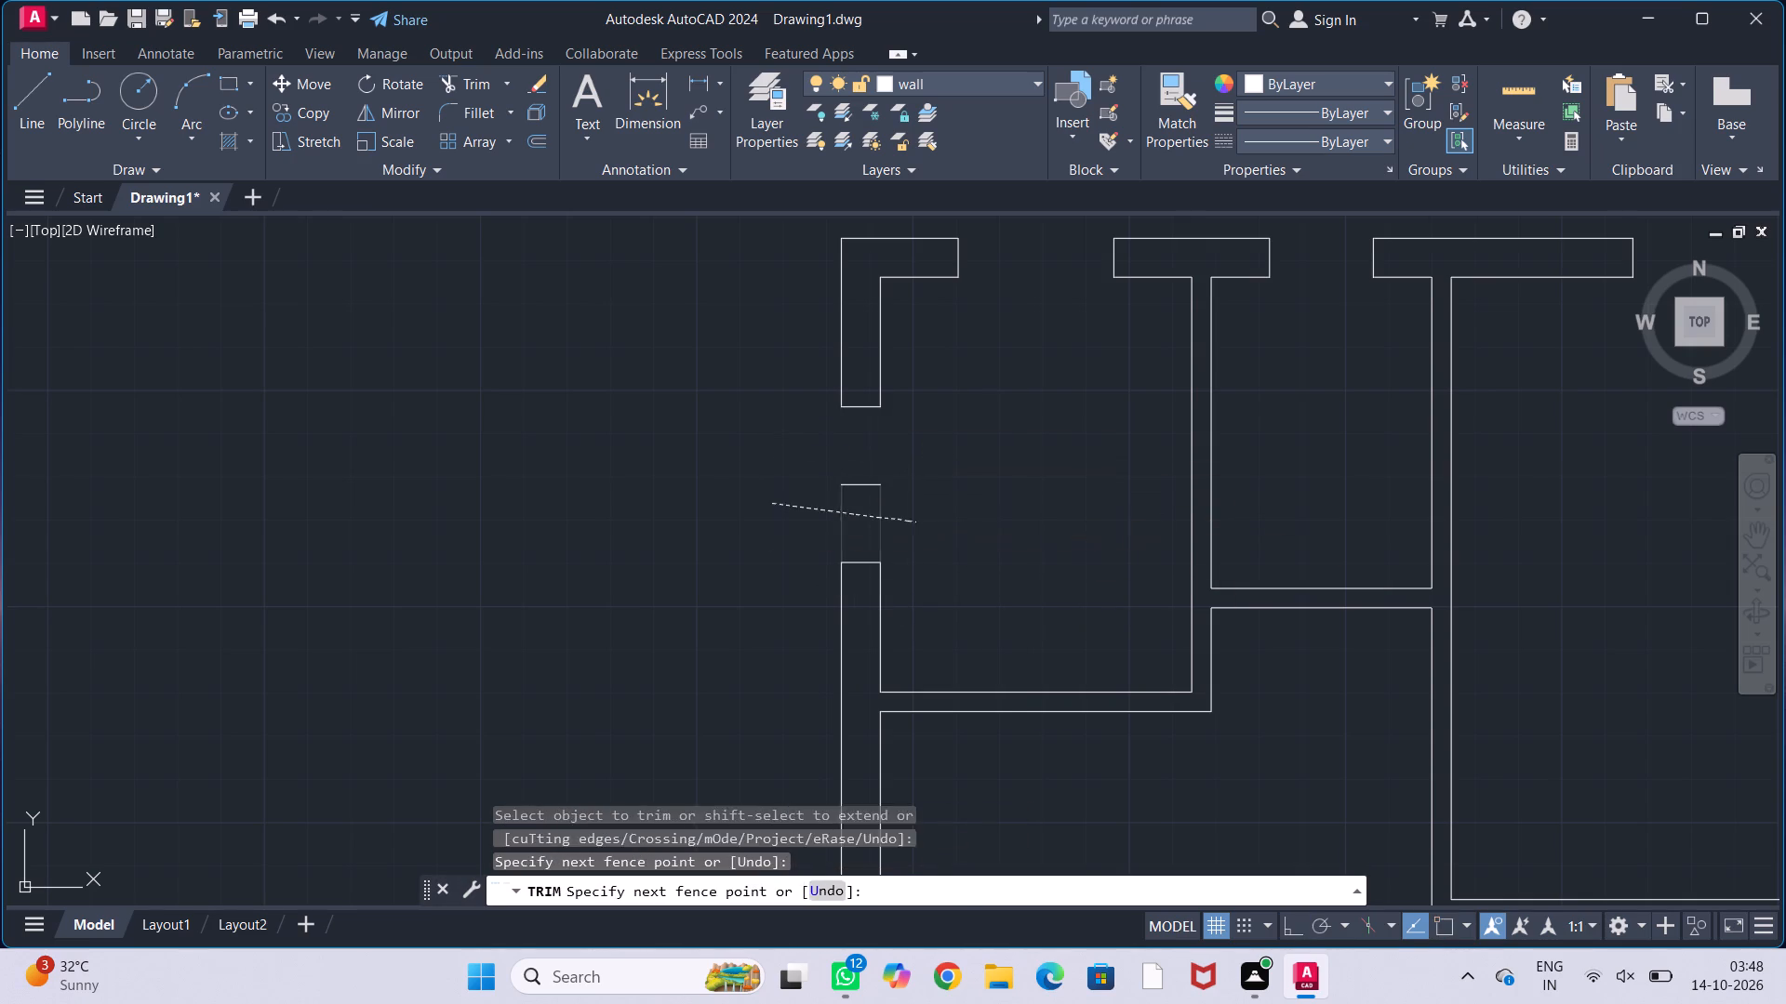
{"action": "left_click", "coordinate": [864, 486]}
{"action": "key", "text": "Escape"}
{"action": "key", "text": "Escape"}
{"action": "key", "text": "Escape"}
{"action": "key", "text": "Escape"}
Draw a horizontal line across the left outer wall beside the upper part of the large room below the top-left room.
{"action": "scroll", "coordinate": [986, 476], "scroll_direction": "down", "scroll_amount": 3}
{"action": "middle_click_drag", "start_coordinate": [988, 481], "coordinate": [919, 416]}
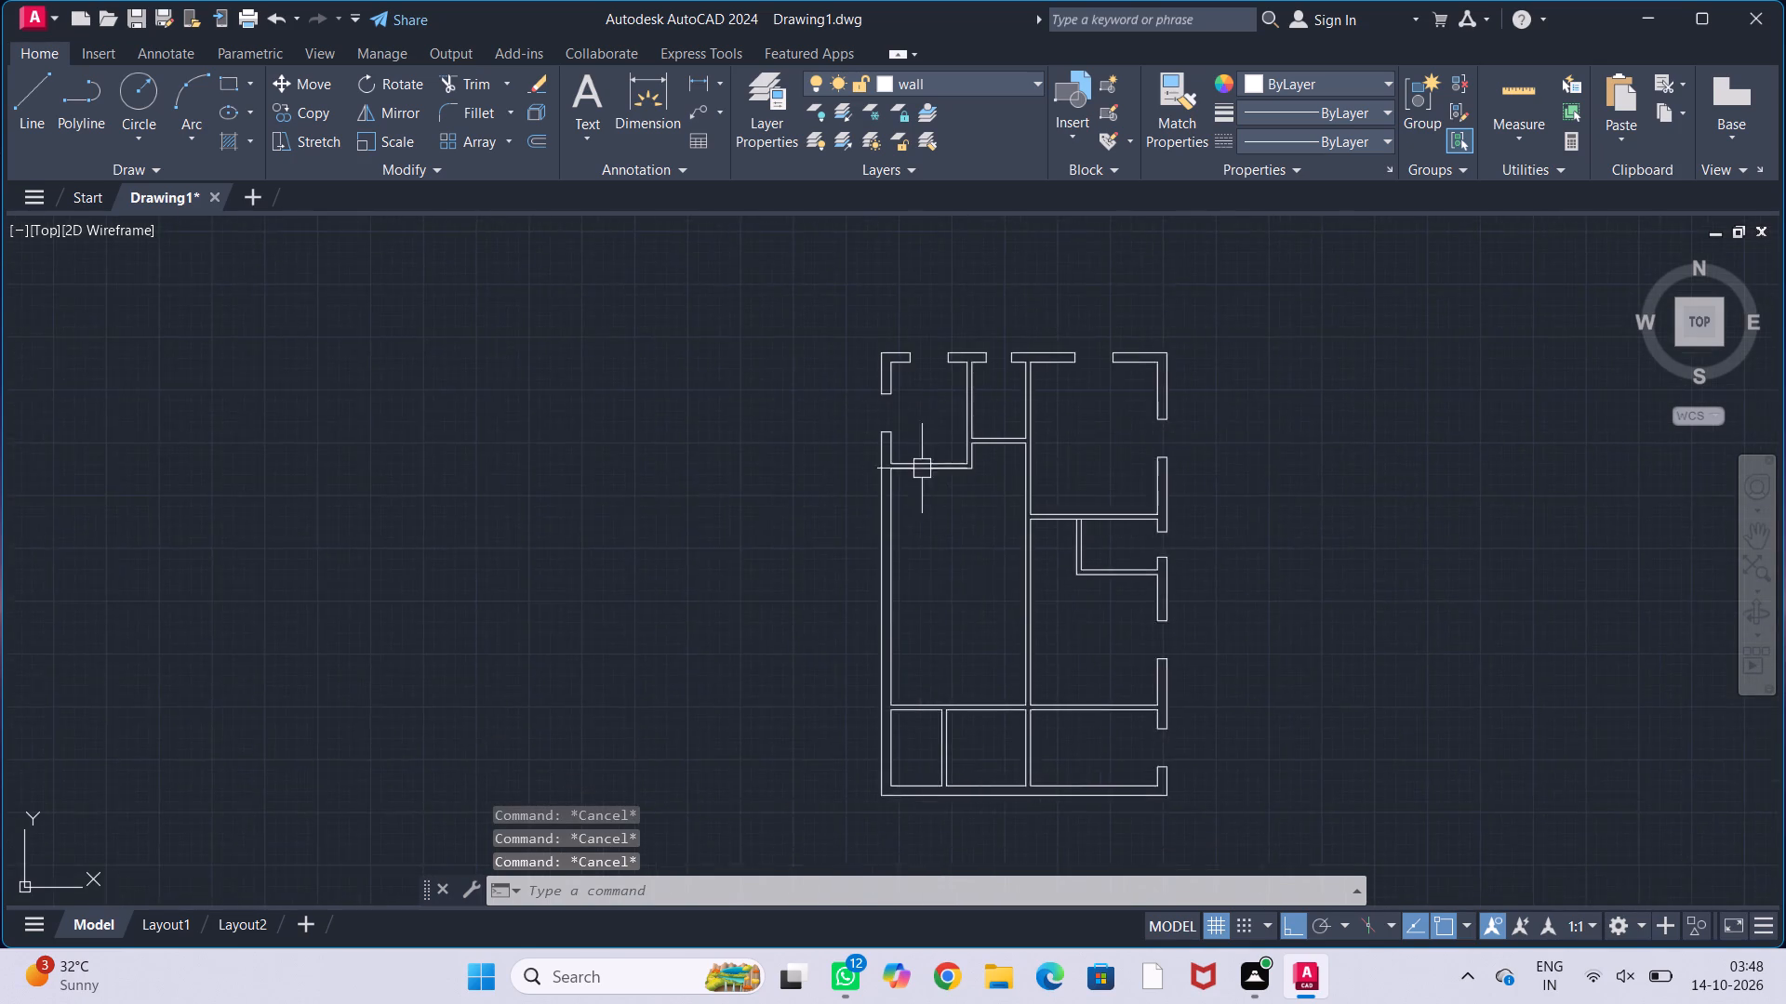
{"action": "scroll", "coordinate": [980, 581], "scroll_direction": "up", "scroll_amount": 2}
{"action": "middle_click_drag", "start_coordinate": [968, 564], "coordinate": [971, 527]}
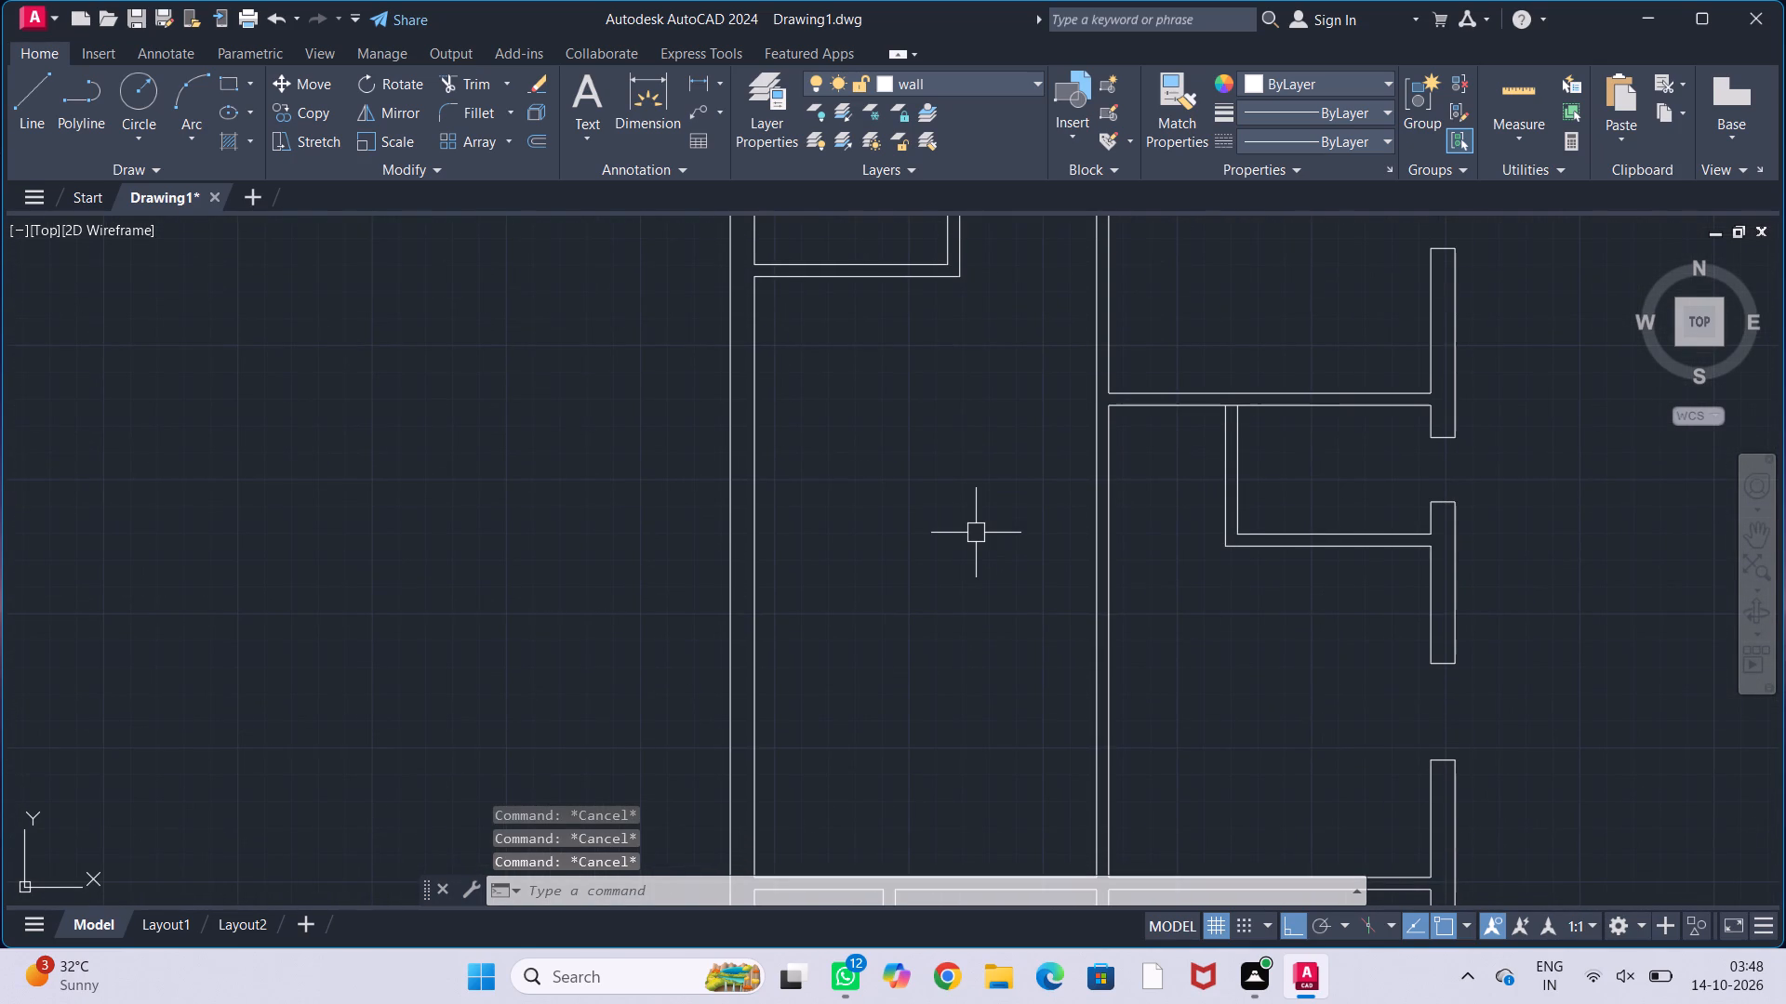
{"action": "middle_click_drag", "start_coordinate": [939, 549], "coordinate": [986, 487]}
{"action": "scroll", "coordinate": [990, 482], "scroll_direction": "down", "scroll_amount": 1}
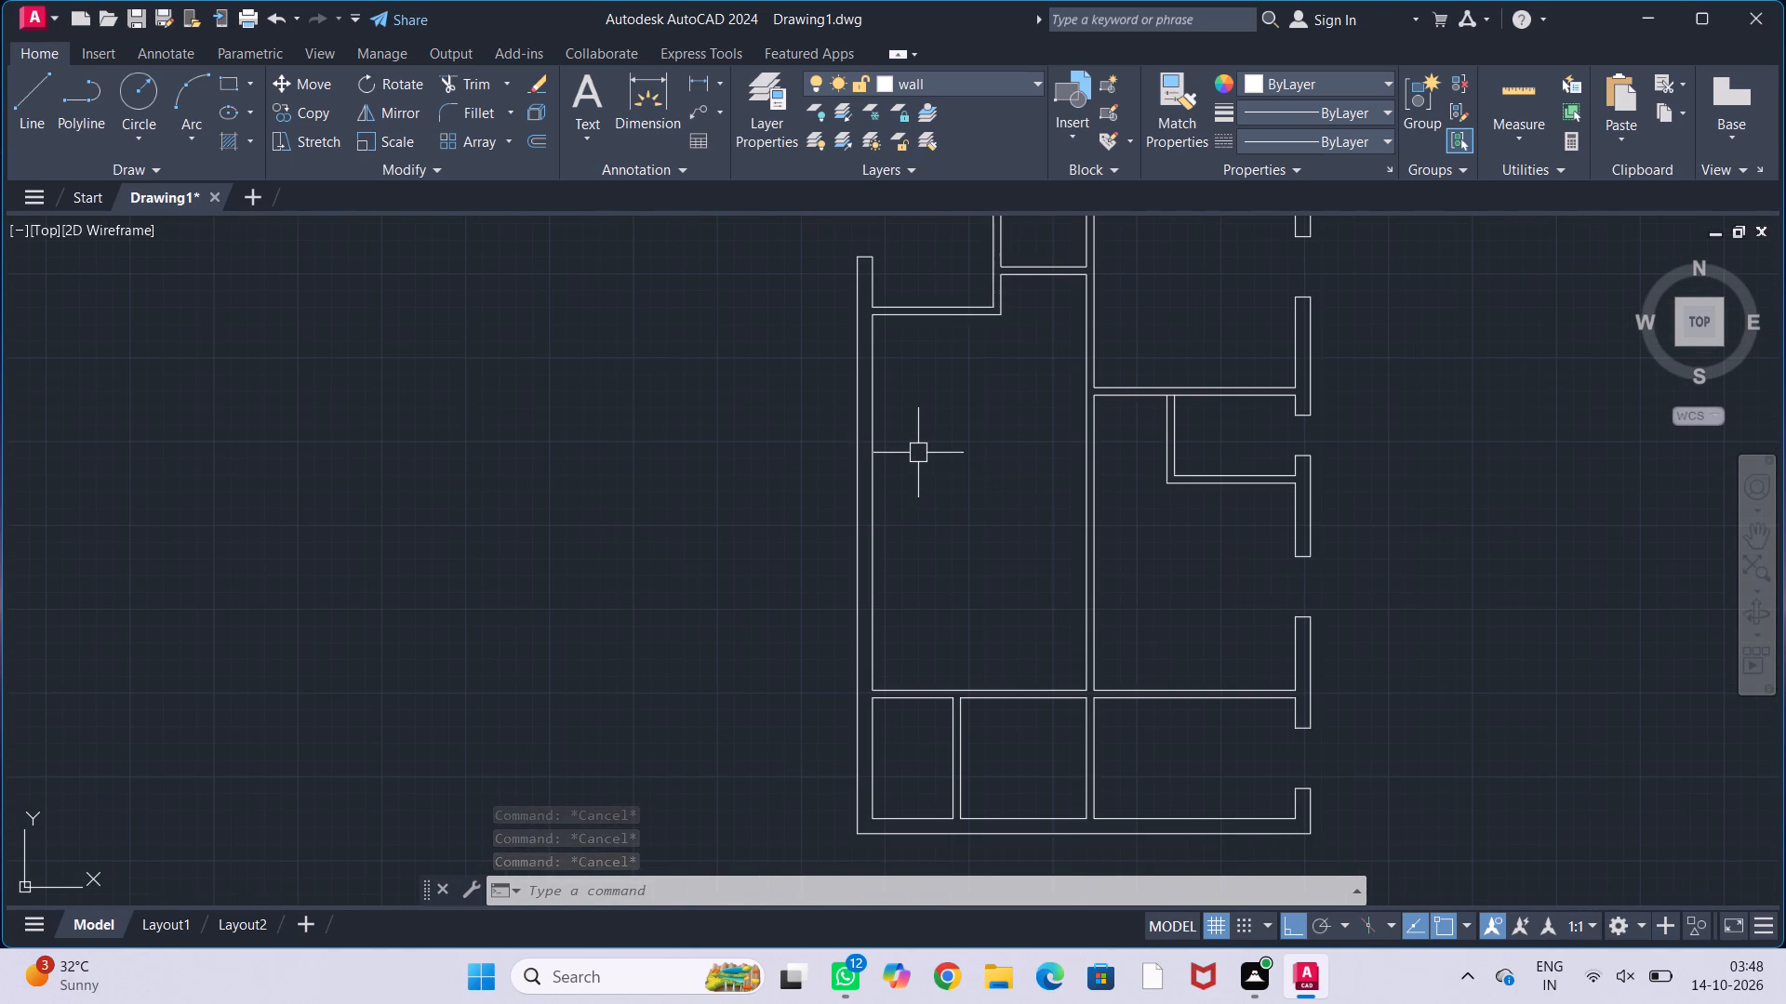
{"action": "middle_click_drag", "start_coordinate": [918, 453], "coordinate": [916, 476]}
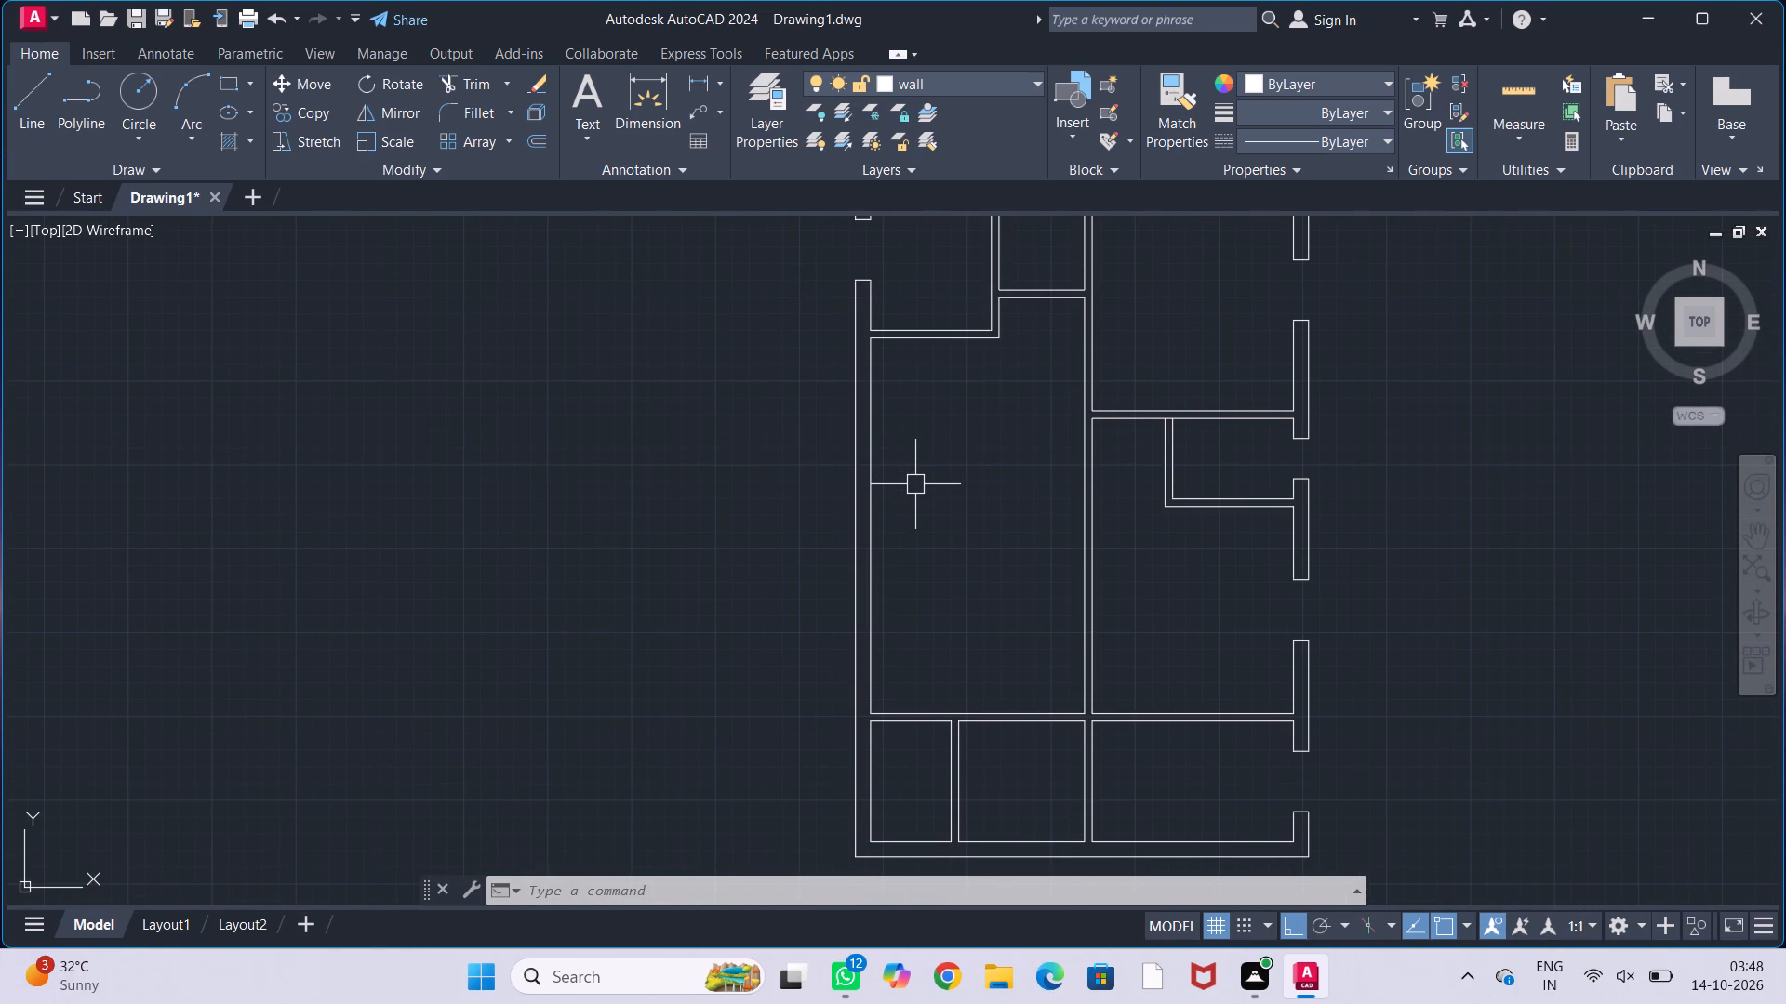
{"action": "key", "text": "l"}
{"action": "key", "text": "Return"}
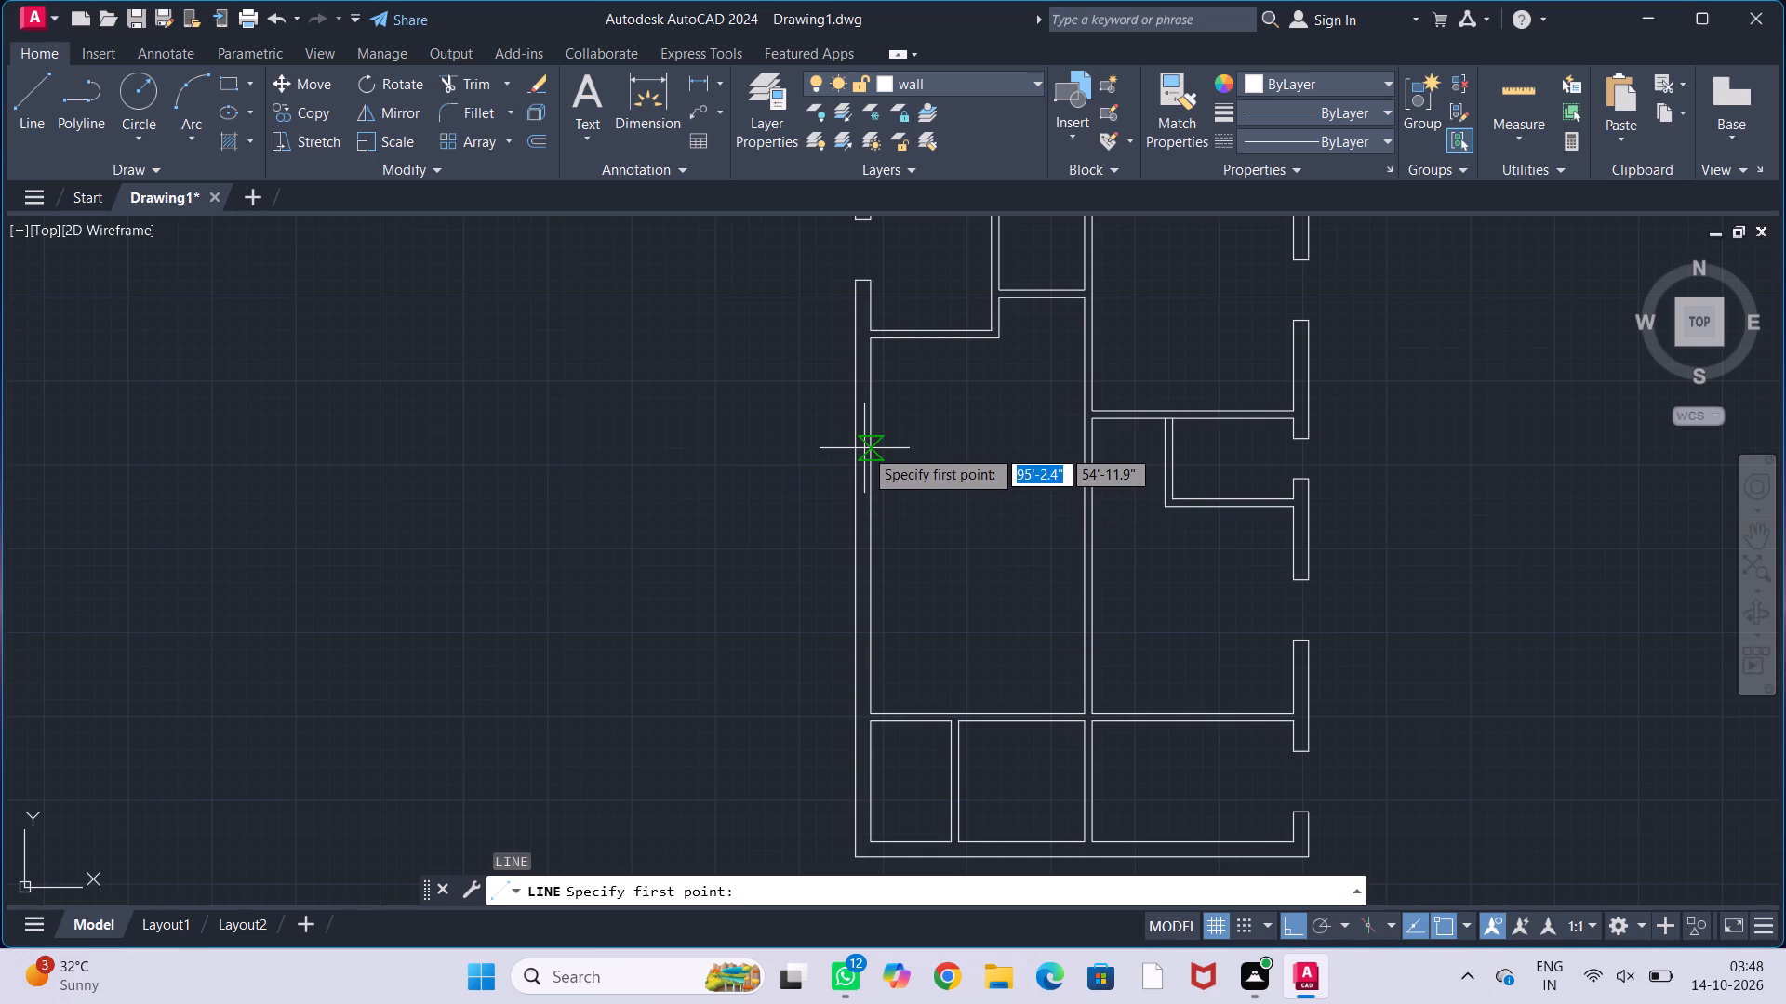
{"action": "scroll", "coordinate": [864, 449], "scroll_direction": "up", "scroll_amount": 2}
{"action": "left_click", "coordinate": [872, 429]}
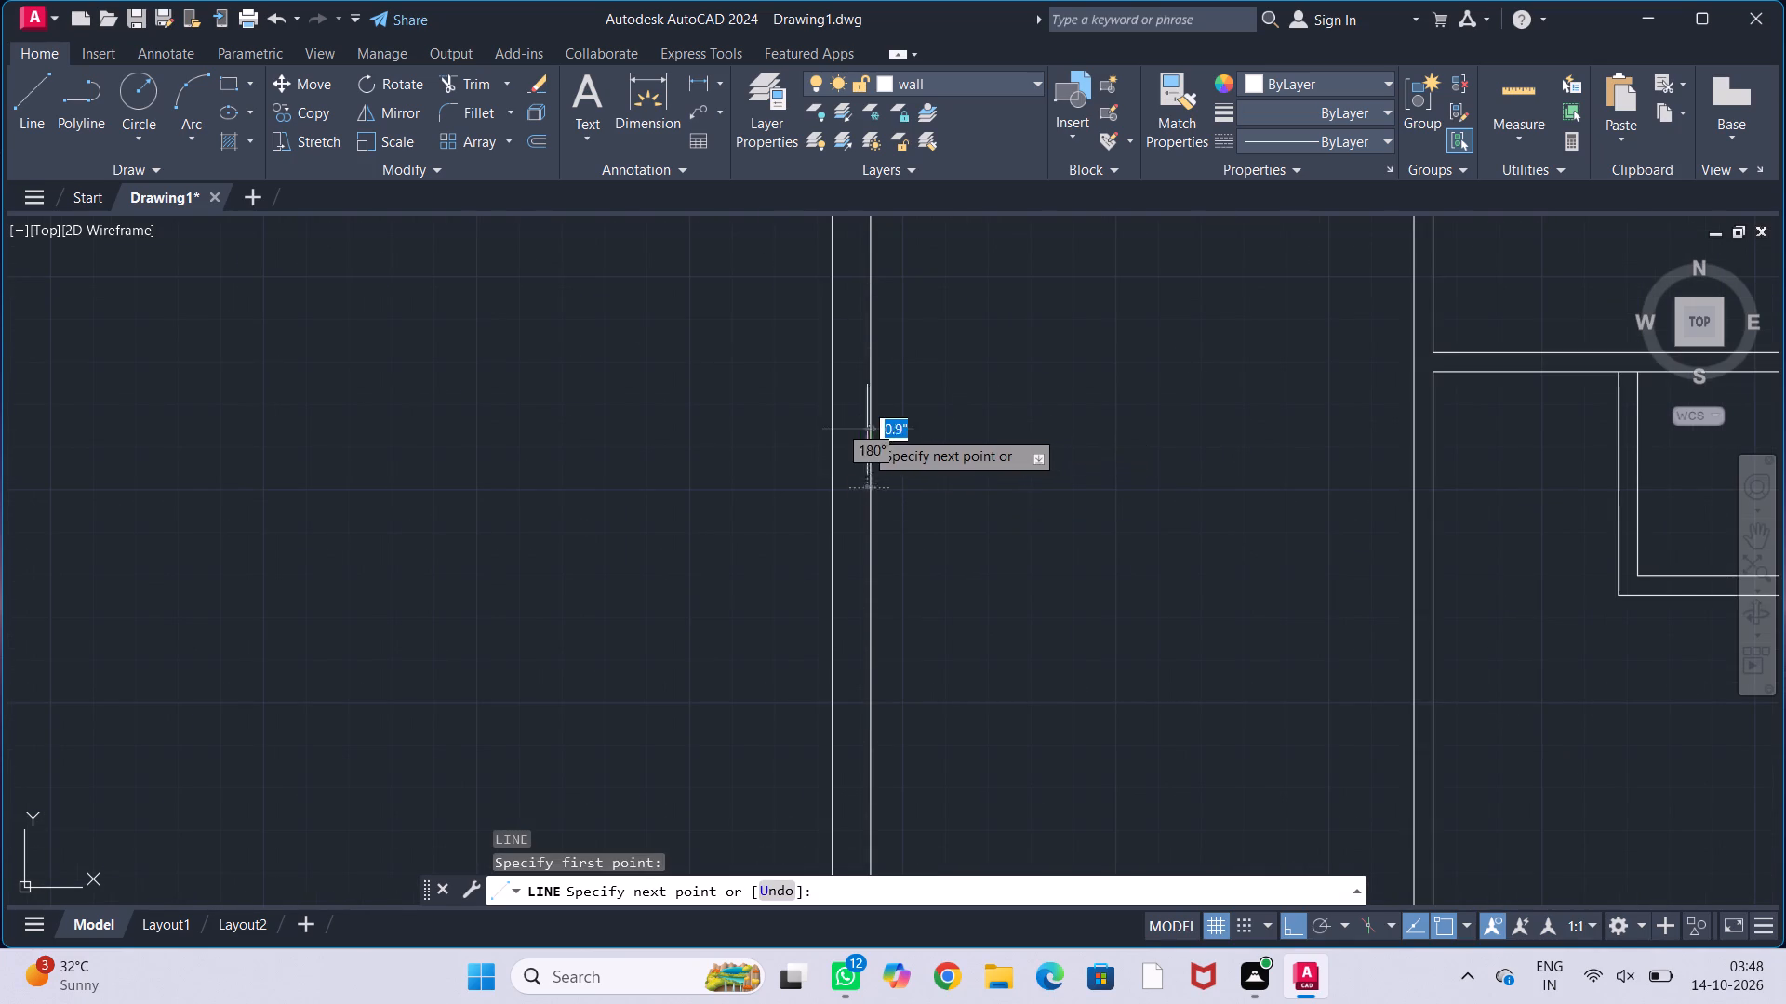
{"action": "left_click", "coordinate": [827, 429]}
{"action": "key", "text": "Escape"}
{"action": "key", "text": "Escape"}
{"action": "key", "text": "Escape"}
{"action": "key", "text": "Escape"}
Offset the line across the large room's left wall by 1.5' to both sides.
{"action": "scroll", "coordinate": [935, 416], "scroll_direction": "down", "scroll_amount": 1}
{"action": "middle_click_drag", "start_coordinate": [940, 414], "coordinate": [893, 463]}
{"action": "key", "text": "o"}
{"action": "key", "text": "f"}
{"action": "key", "text": "f"}
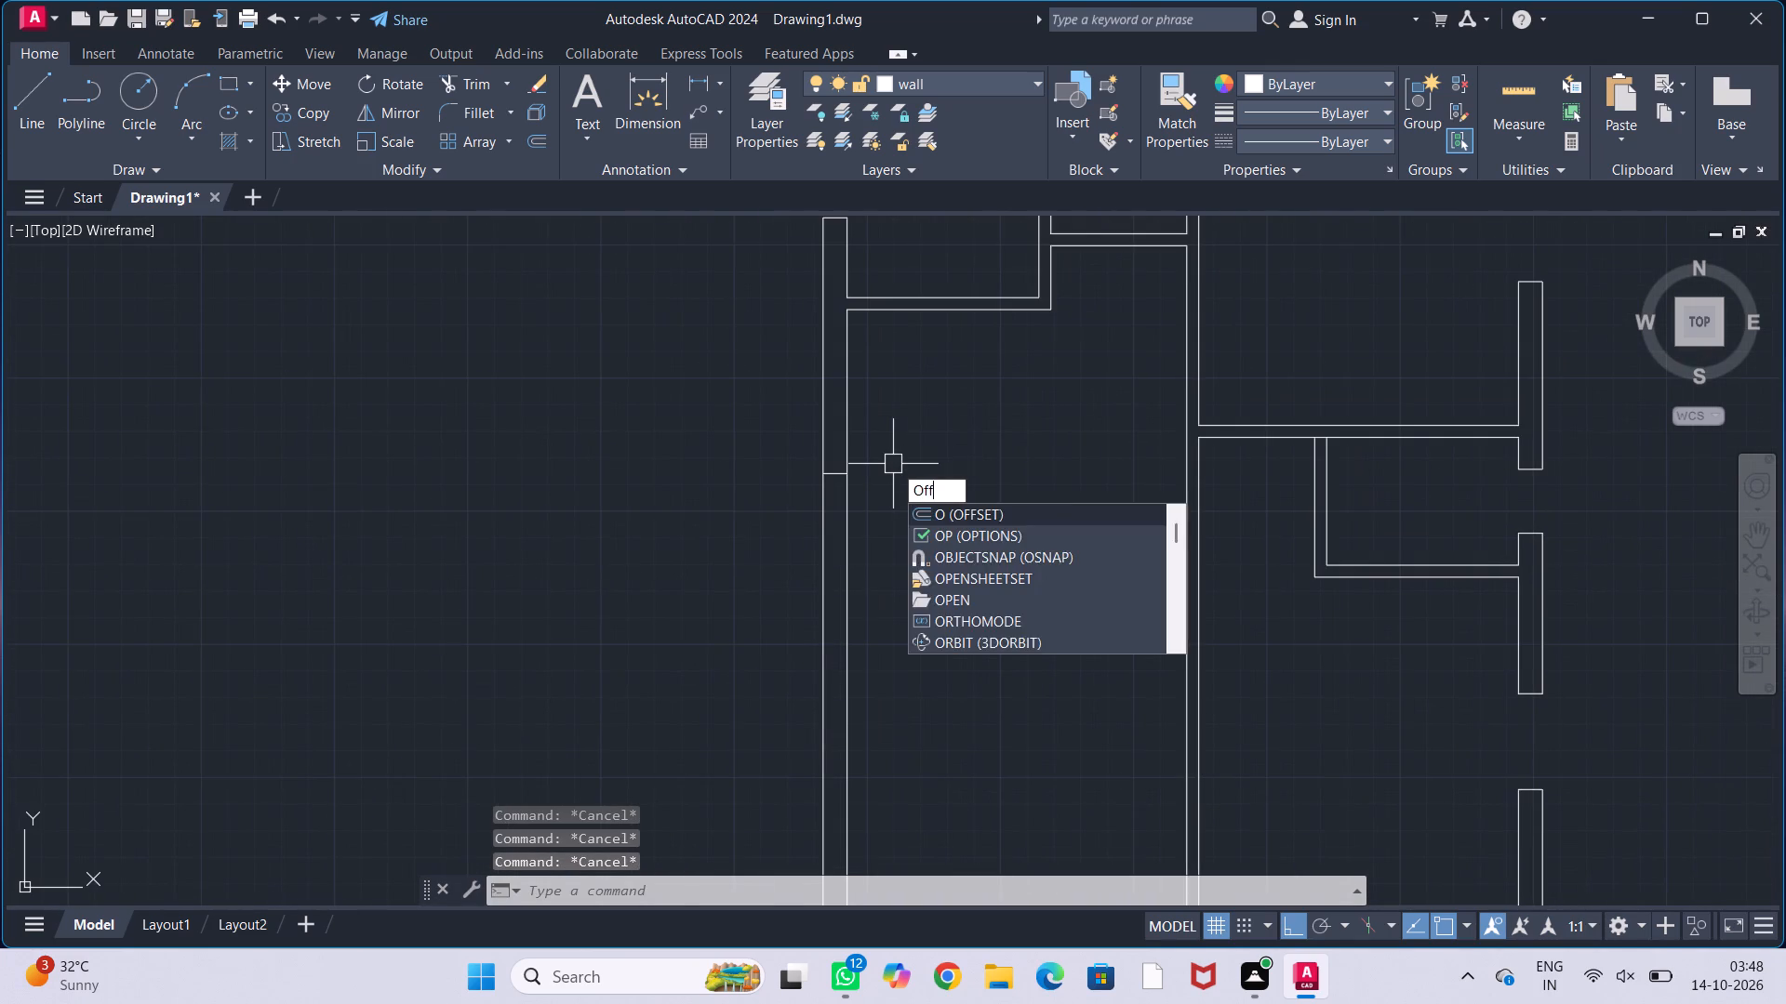
{"action": "key", "text": "Return"}
{"action": "type", "text": "1.5'"}
{"action": "key", "text": "Return"}
{"action": "scroll", "coordinate": [818, 461], "scroll_direction": "up", "scroll_amount": 2}
{"action": "left_click", "coordinate": [838, 493]}
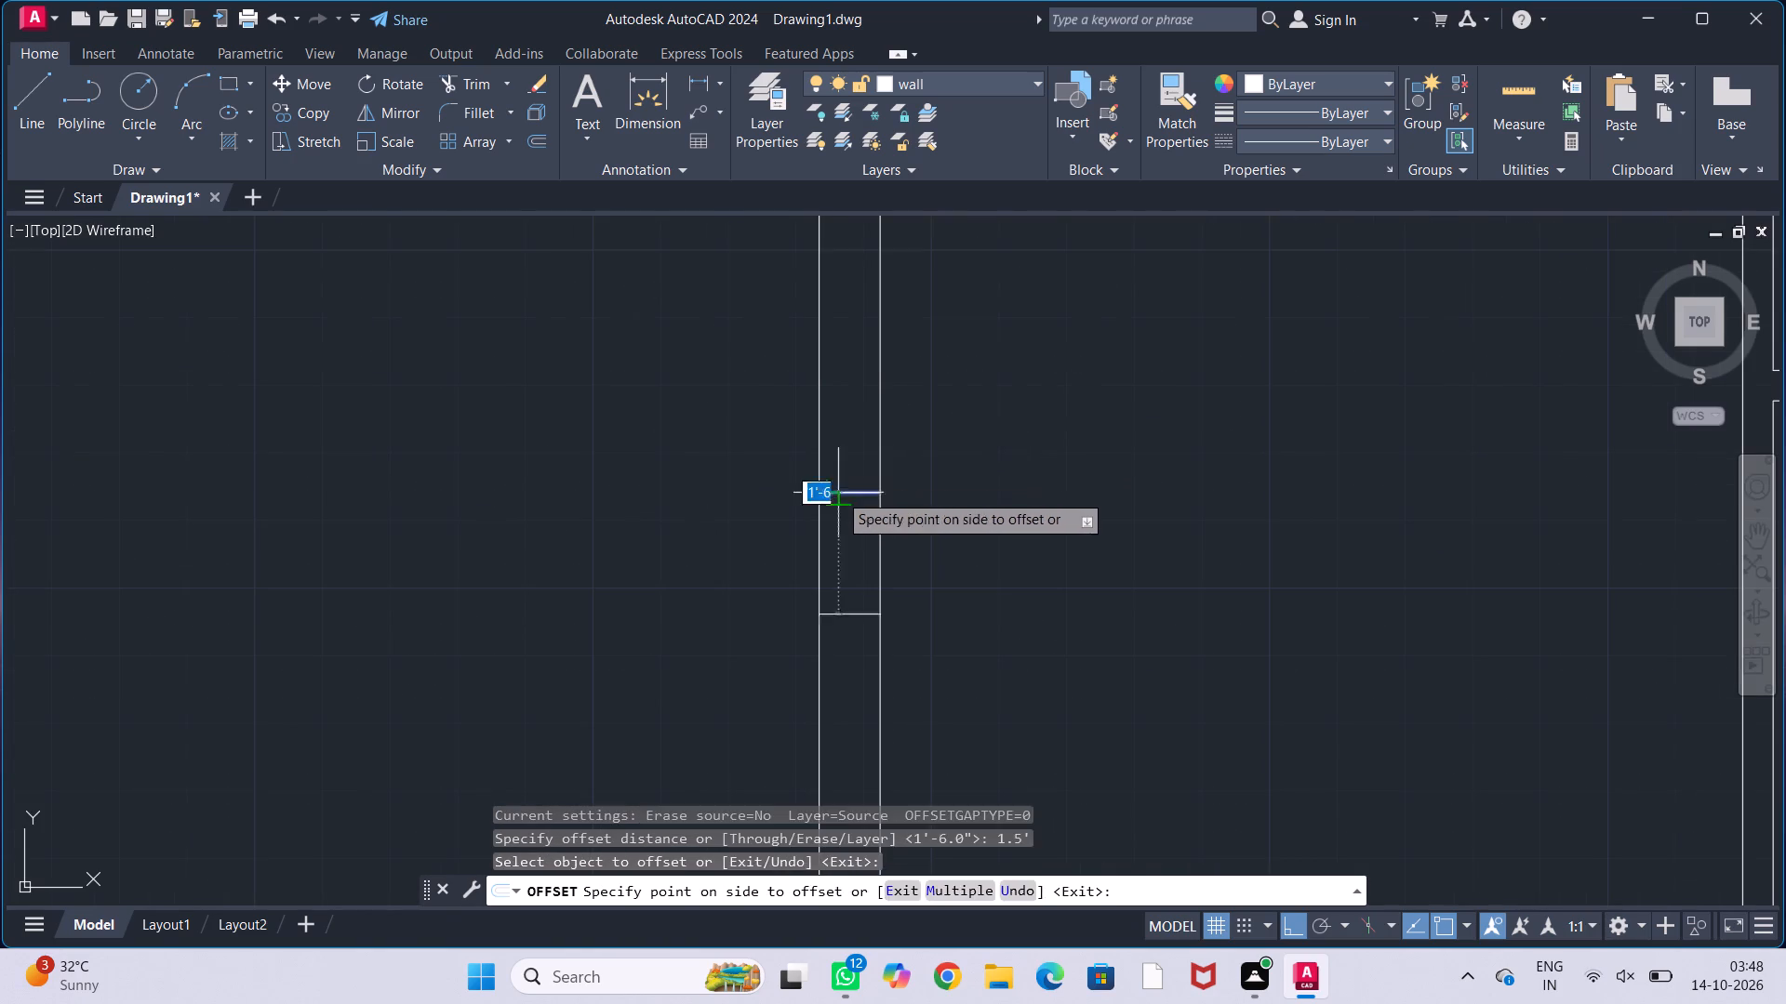
{"action": "left_click", "coordinate": [855, 387]}
{"action": "left_click_drag", "start_coordinate": [852, 491], "coordinate": [846, 565]}
{"action": "left_click", "coordinate": [846, 584]}
{"action": "key", "text": "Escape"}
{"action": "key", "text": "Escape"}
{"action": "key", "text": "Escape"}
{"action": "key", "text": "Escape"}
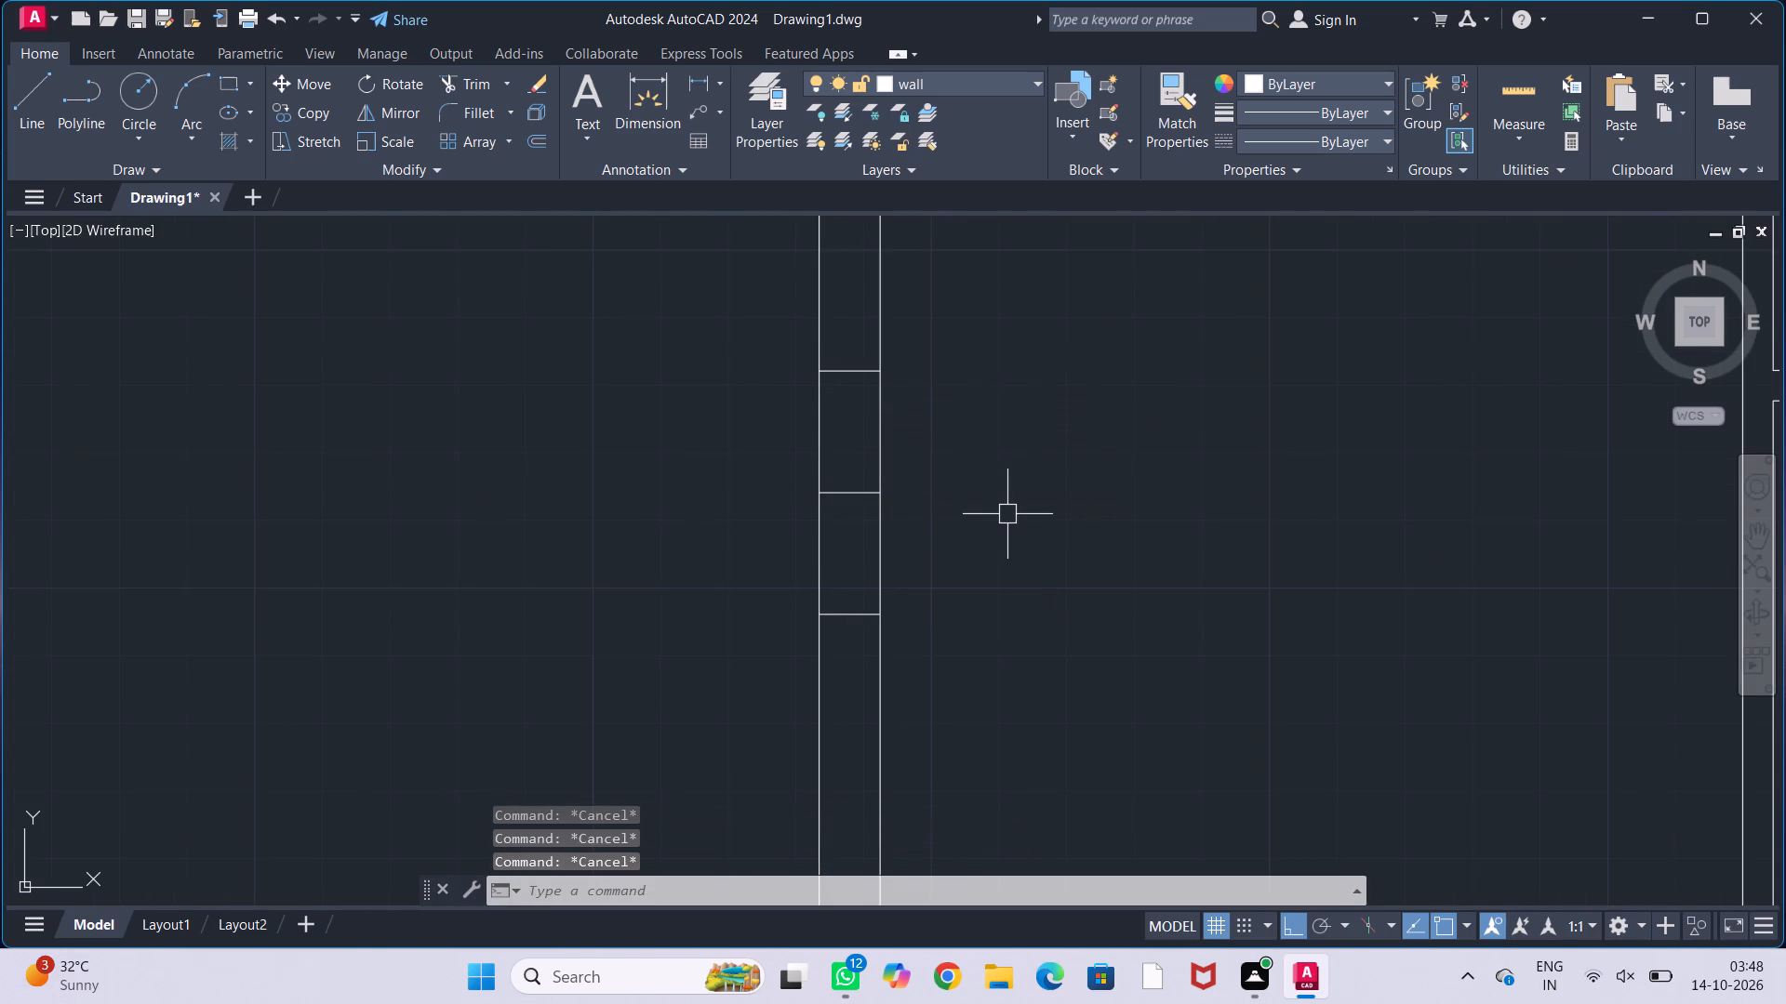
Trim both left wall lines between the offset lines and delete the centre line, opening a gap beside the large room.
{"action": "key", "text": "t"}
{"action": "key", "text": "r"}
{"action": "key", "text": "Return"}
{"action": "left_click_drag", "start_coordinate": [755, 435], "coordinate": [1107, 431]}
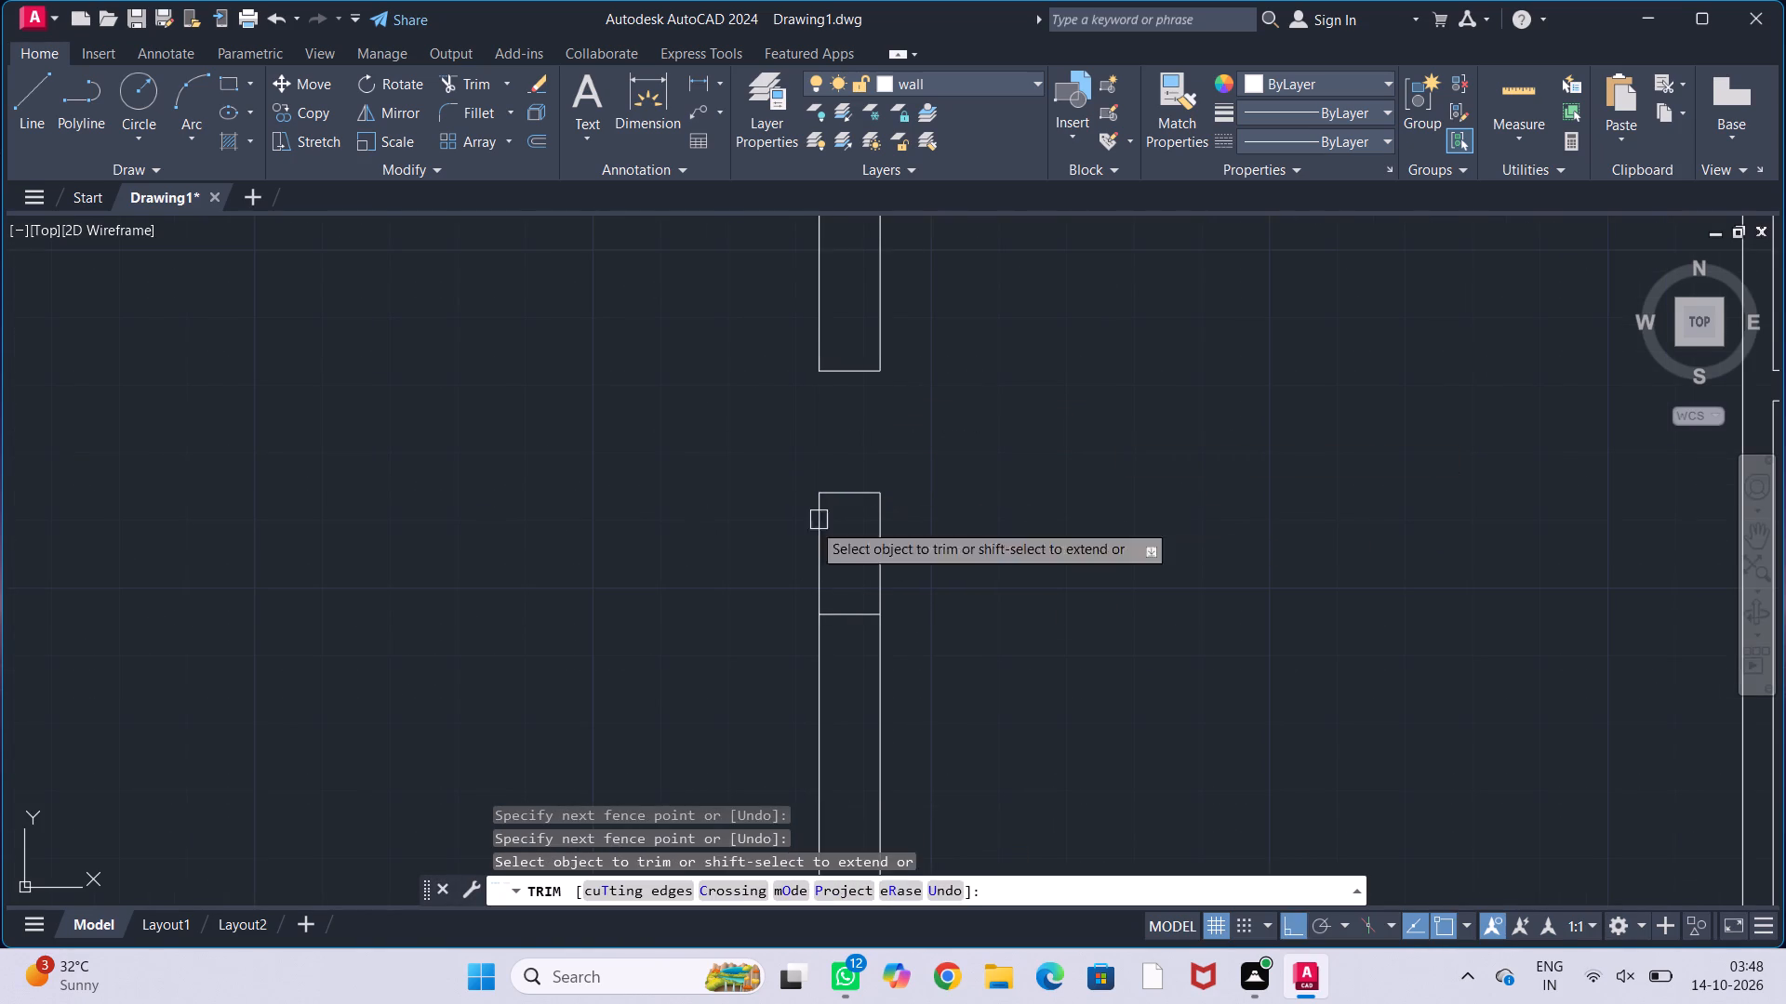
{"action": "left_click", "coordinate": [976, 540]}
{"action": "left_click_drag", "start_coordinate": [964, 548], "coordinate": [578, 553]}
{"action": "left_click_drag", "start_coordinate": [729, 548], "coordinate": [1049, 552]}
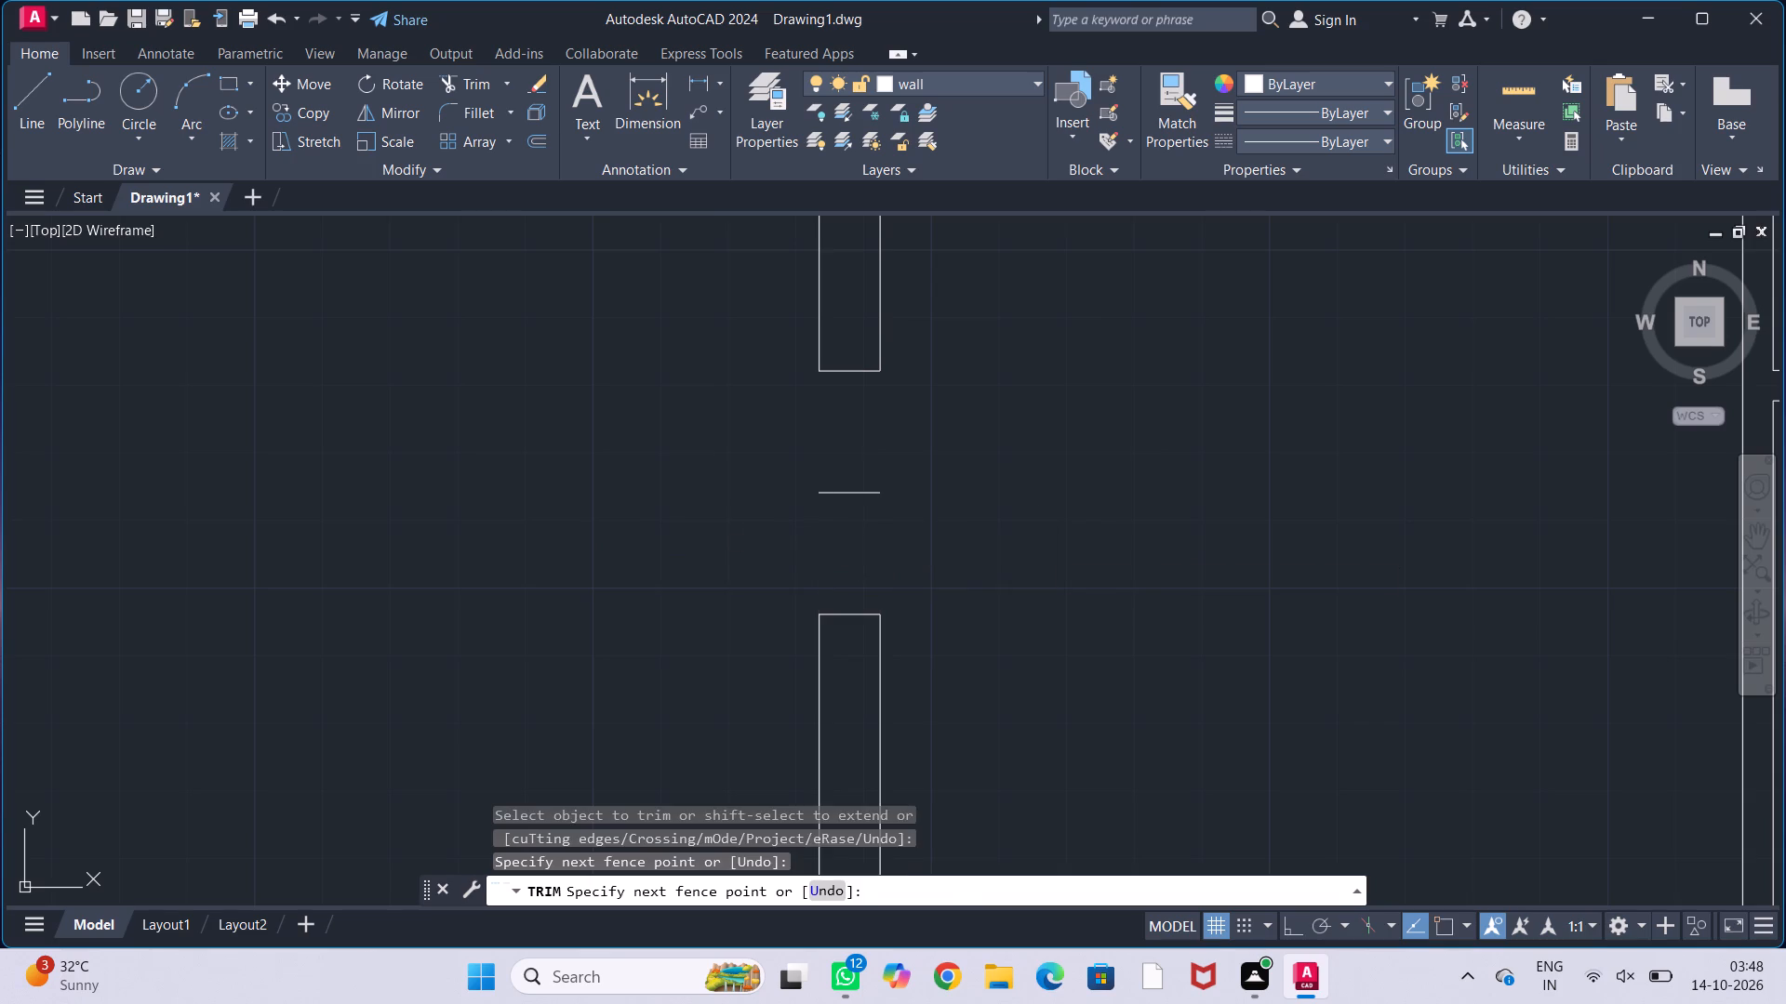
{"action": "left_click", "coordinate": [861, 505]}
{"action": "key", "text": "Escape"}
{"action": "left_click", "coordinate": [841, 486]}
{"action": "key", "text": "Escape"}
{"action": "key", "text": "Escape"}
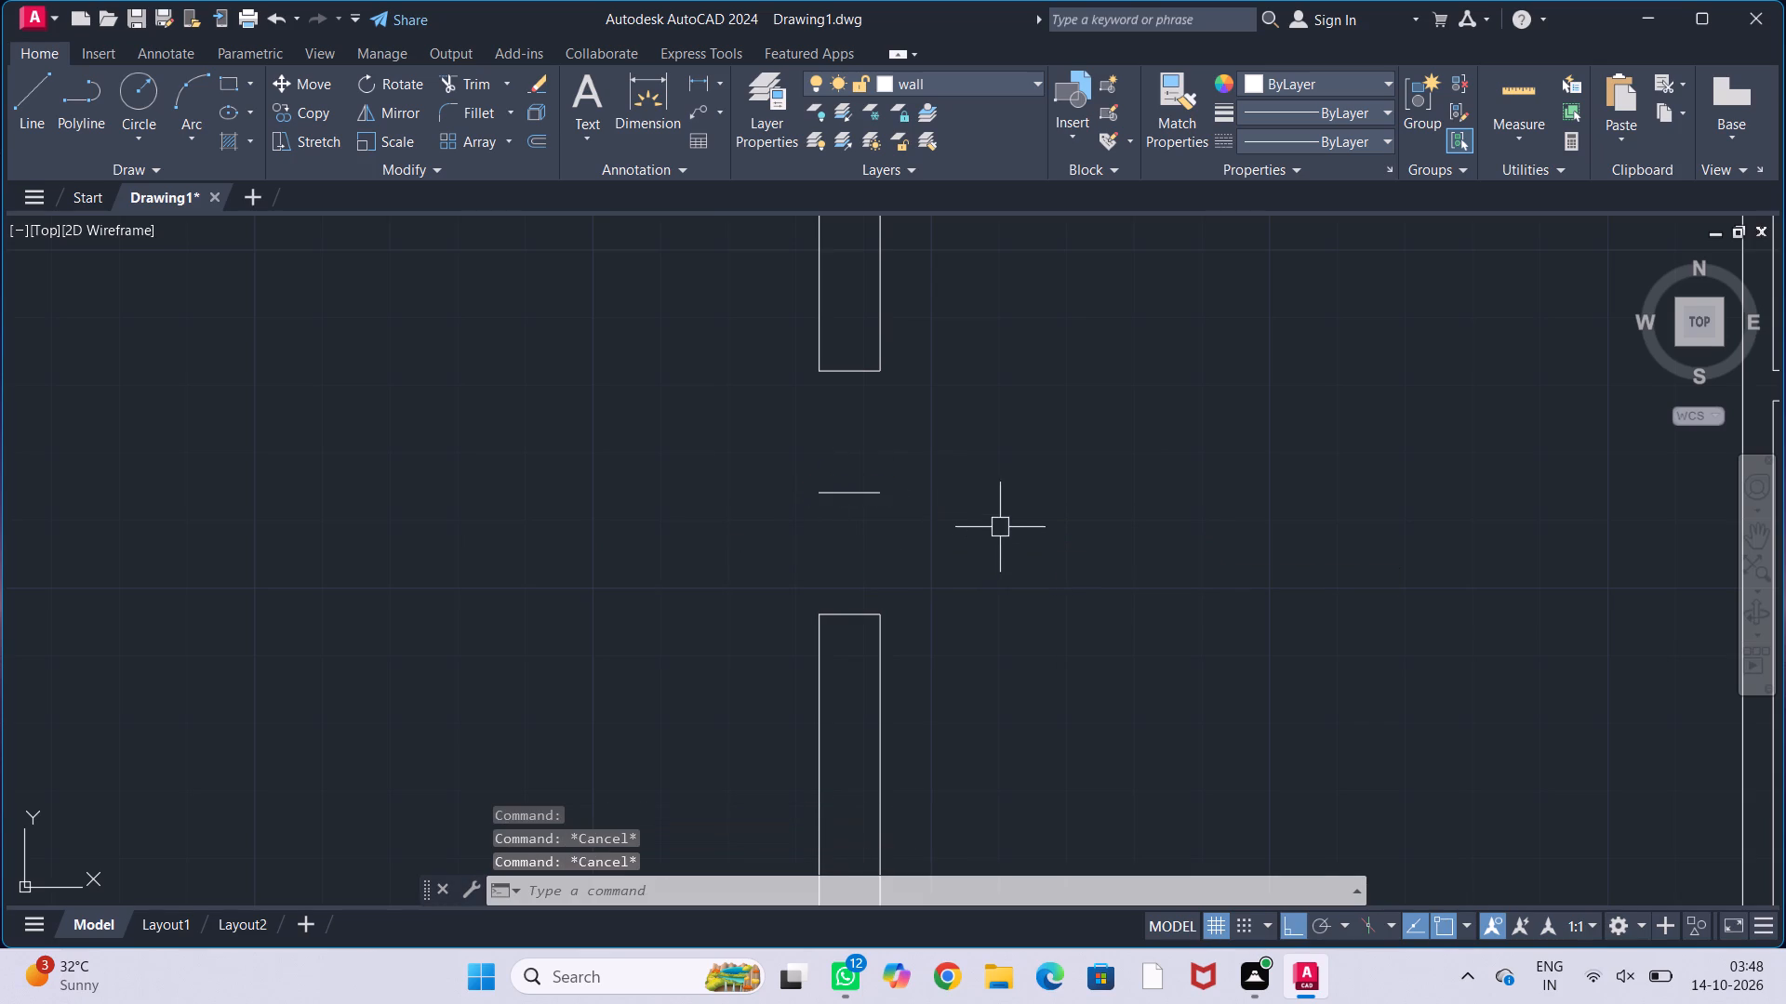
{"action": "left_click", "coordinate": [863, 489]}
{"action": "key", "text": "Delete"}
Draw a vertical line across the bottom outer wall at the midpoint of the bottom-left room.
{"action": "scroll", "coordinate": [899, 529], "scroll_direction": "down", "scroll_amount": 3}
{"action": "scroll", "coordinate": [973, 510], "scroll_direction": "down", "scroll_amount": 1}
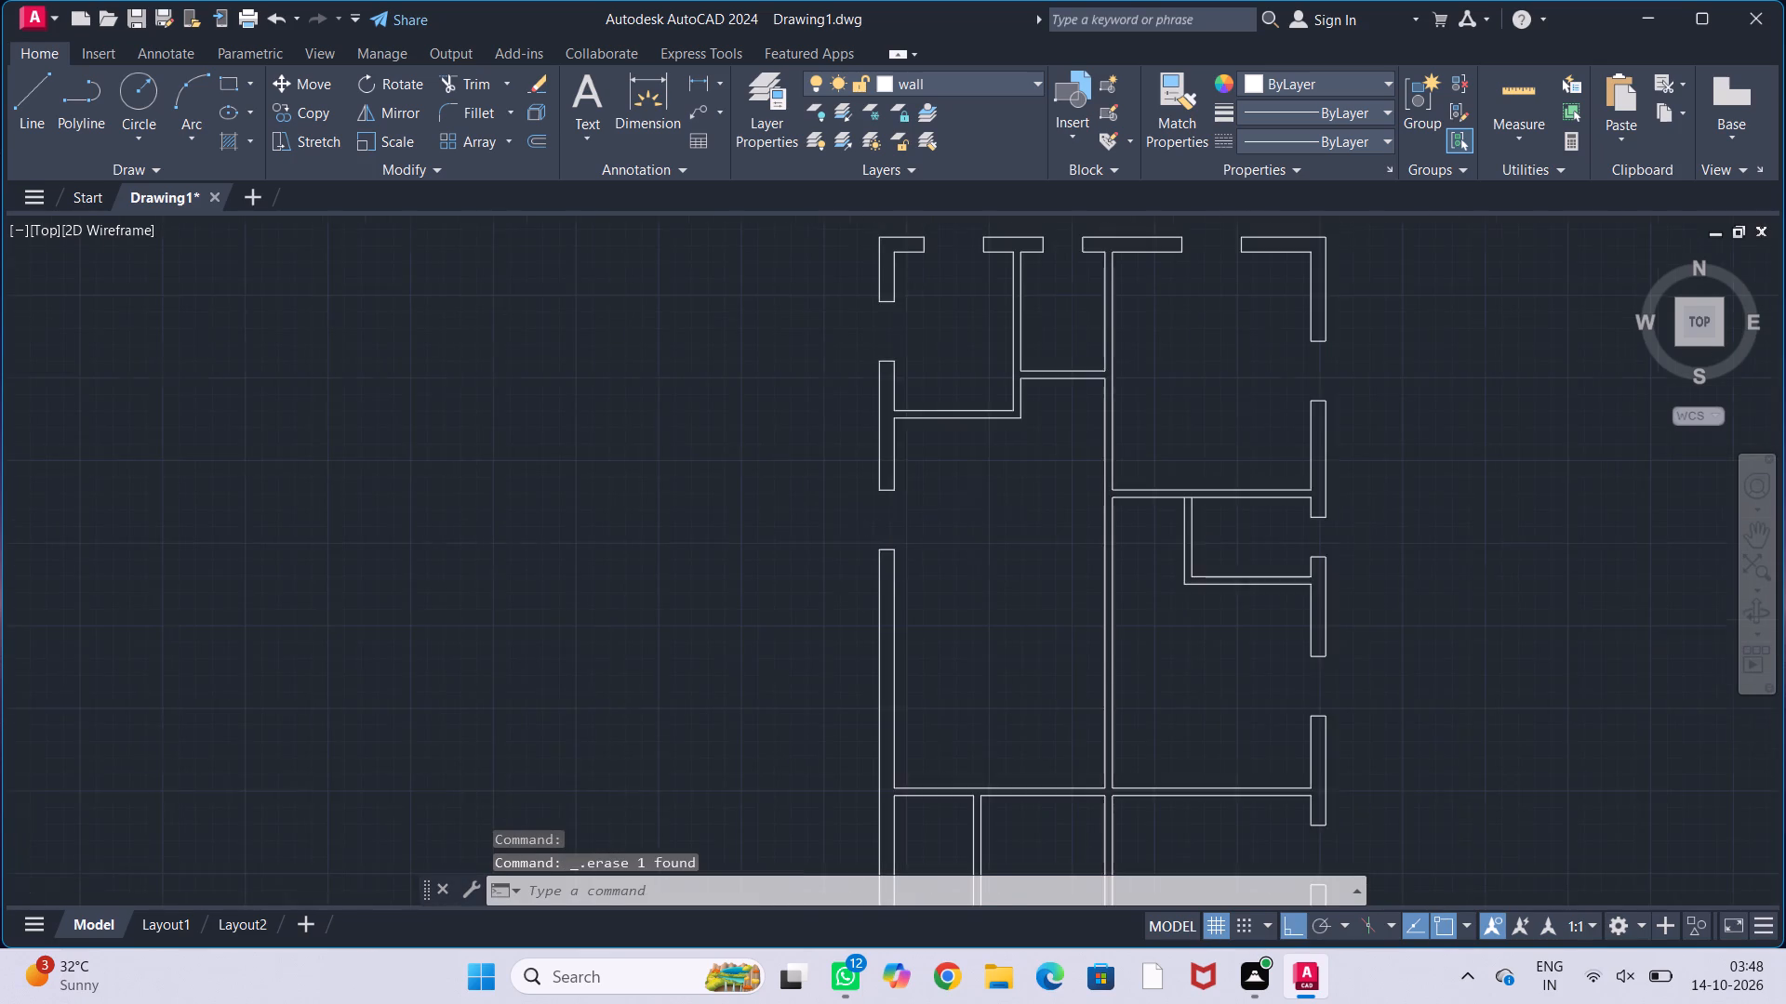
{"action": "scroll", "coordinate": [973, 510], "scroll_direction": "down", "scroll_amount": 1}
{"action": "middle_click_drag", "start_coordinate": [983, 542], "coordinate": [904, 469]}
{"action": "scroll", "coordinate": [910, 509], "scroll_direction": "up", "scroll_amount": 2}
{"action": "middle_click_drag", "start_coordinate": [916, 521], "coordinate": [867, 495]}
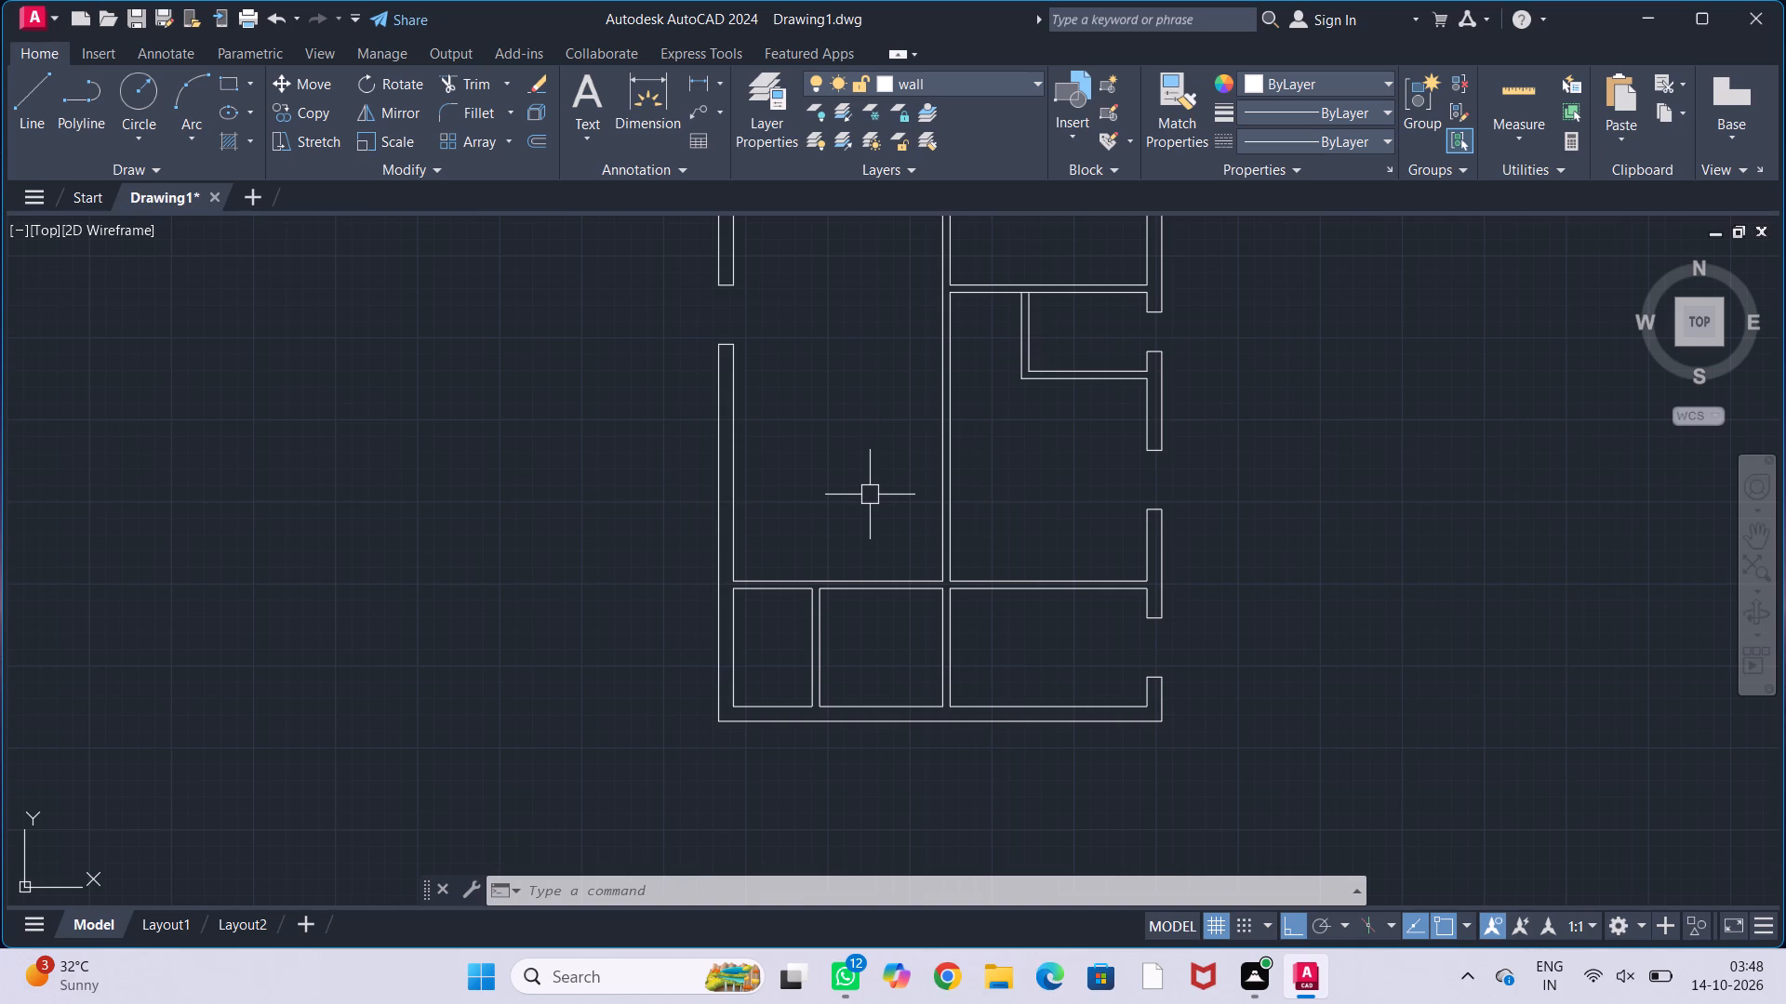
{"action": "scroll", "coordinate": [756, 753], "scroll_direction": "up", "scroll_amount": 2}
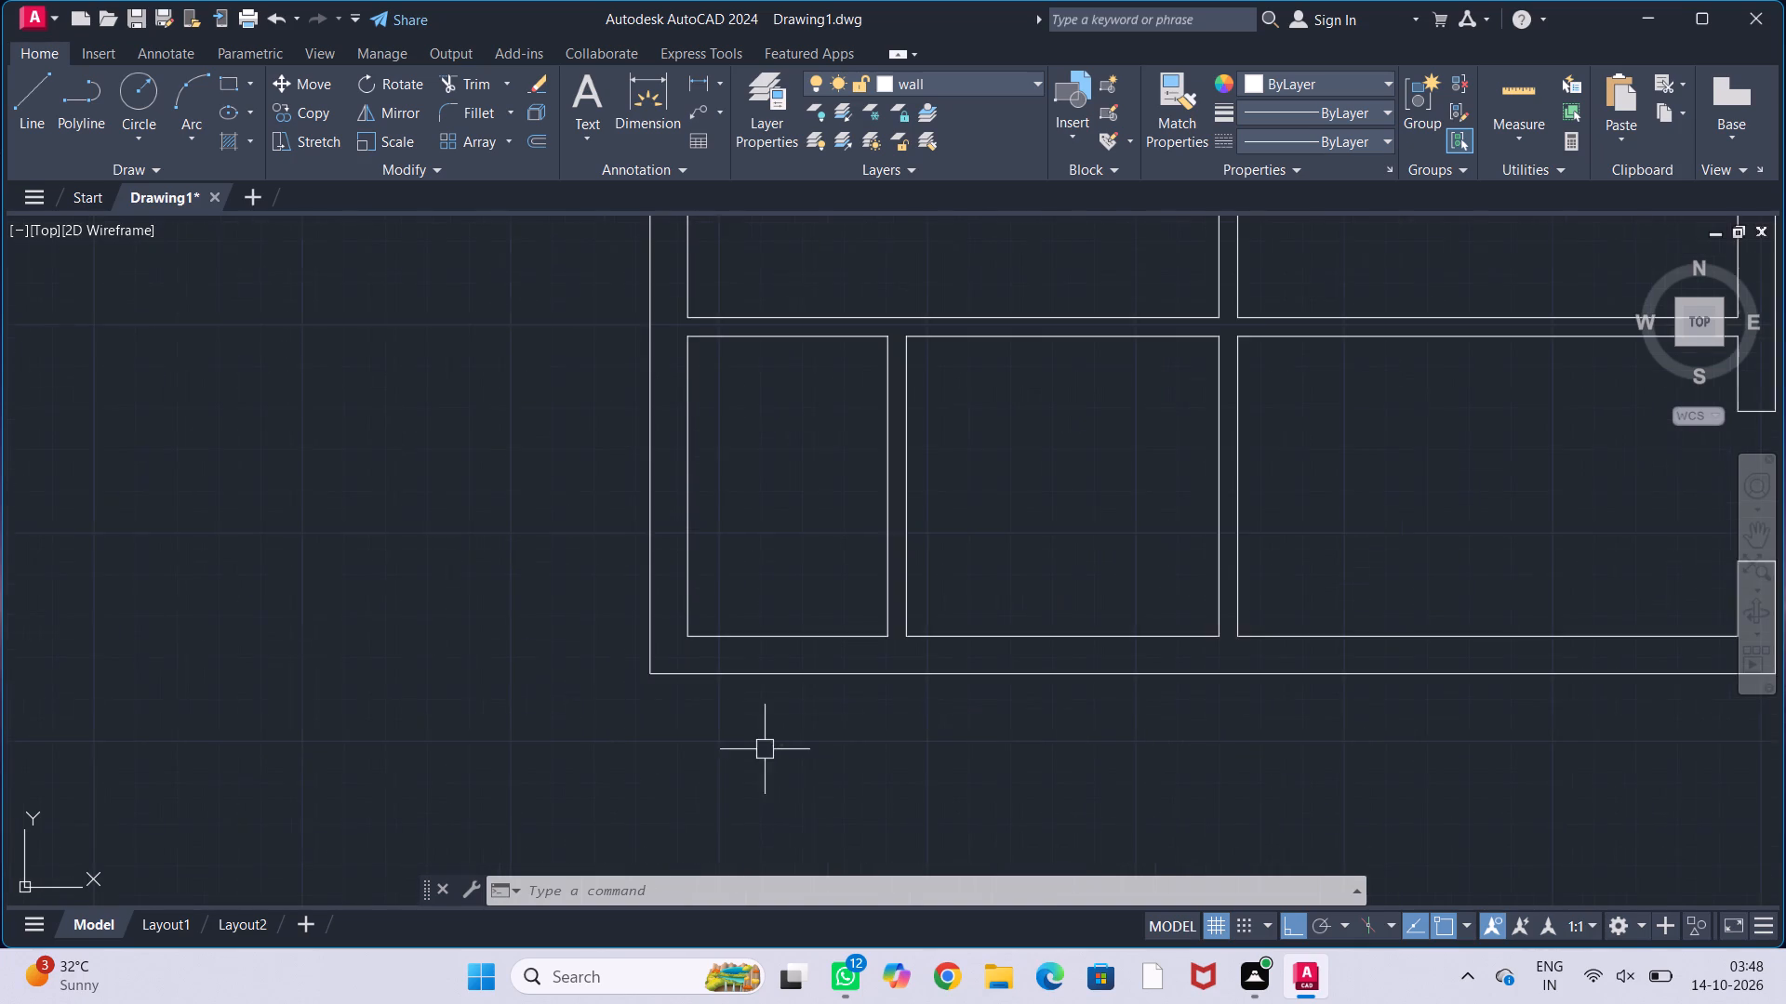
{"action": "middle_click_drag", "start_coordinate": [797, 794], "coordinate": [753, 745]}
{"action": "middle_click_drag", "start_coordinate": [772, 740], "coordinate": [787, 708]}
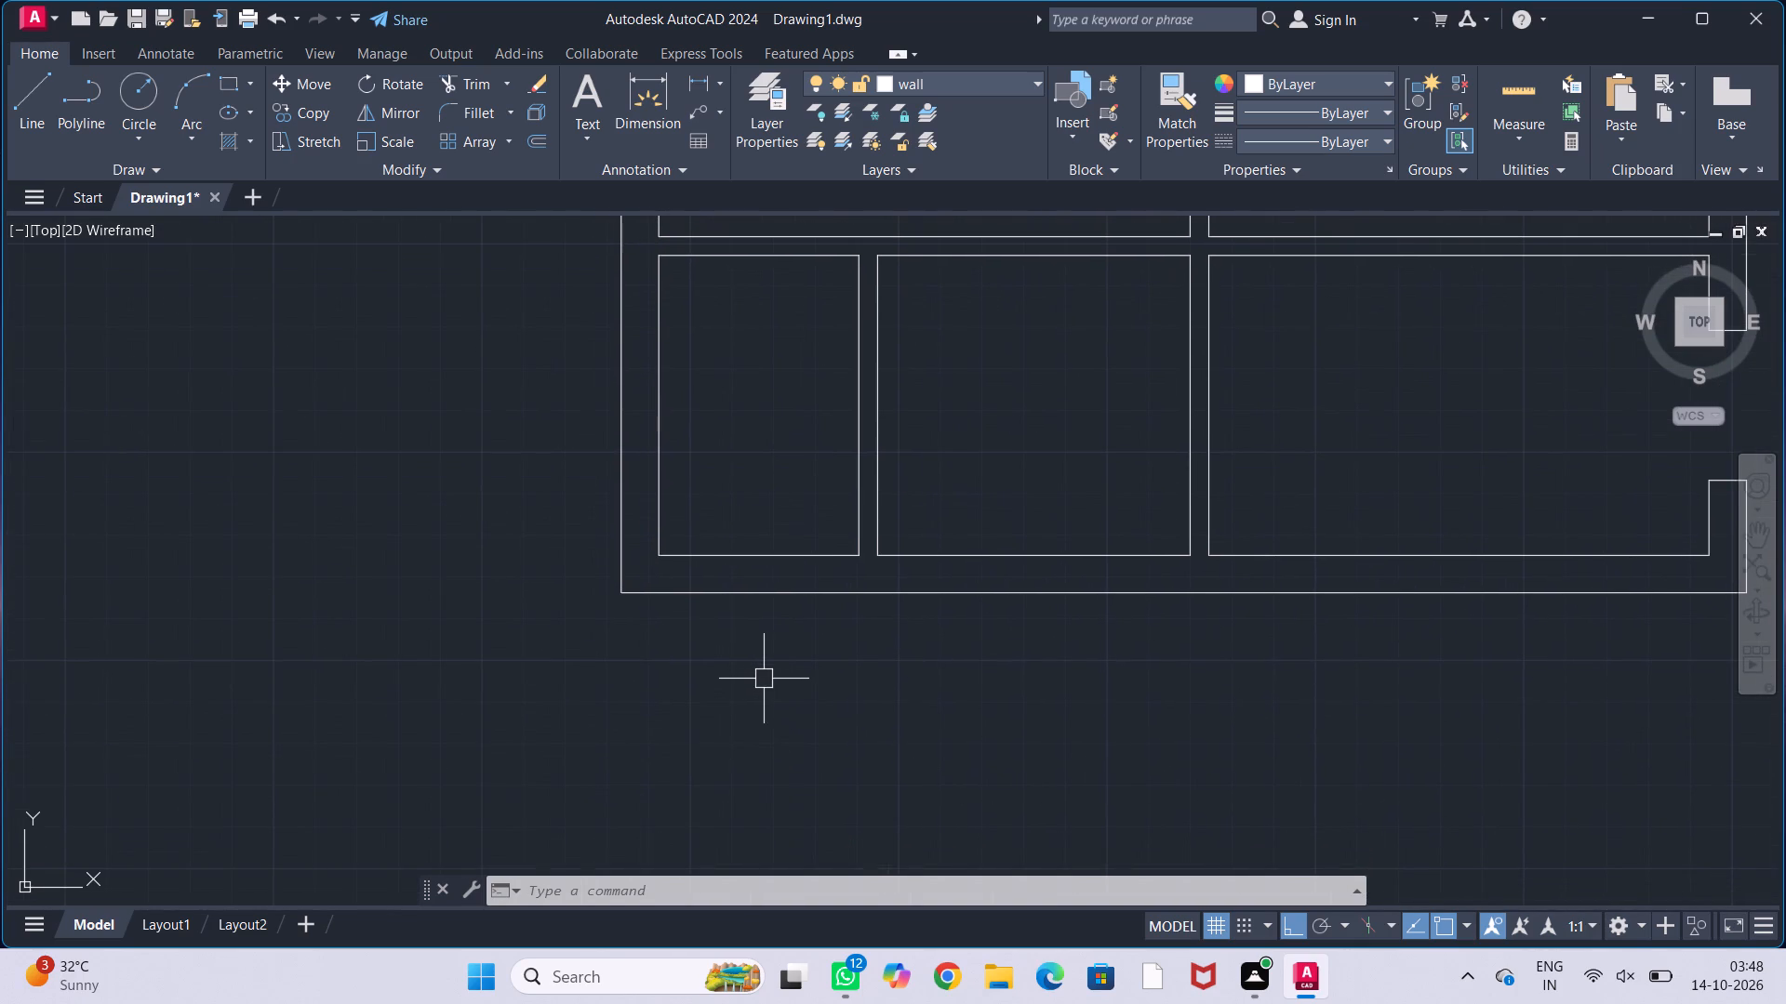
{"action": "key", "text": "l"}
{"action": "key", "text": "Return"}
{"action": "left_click", "coordinate": [753, 550]}
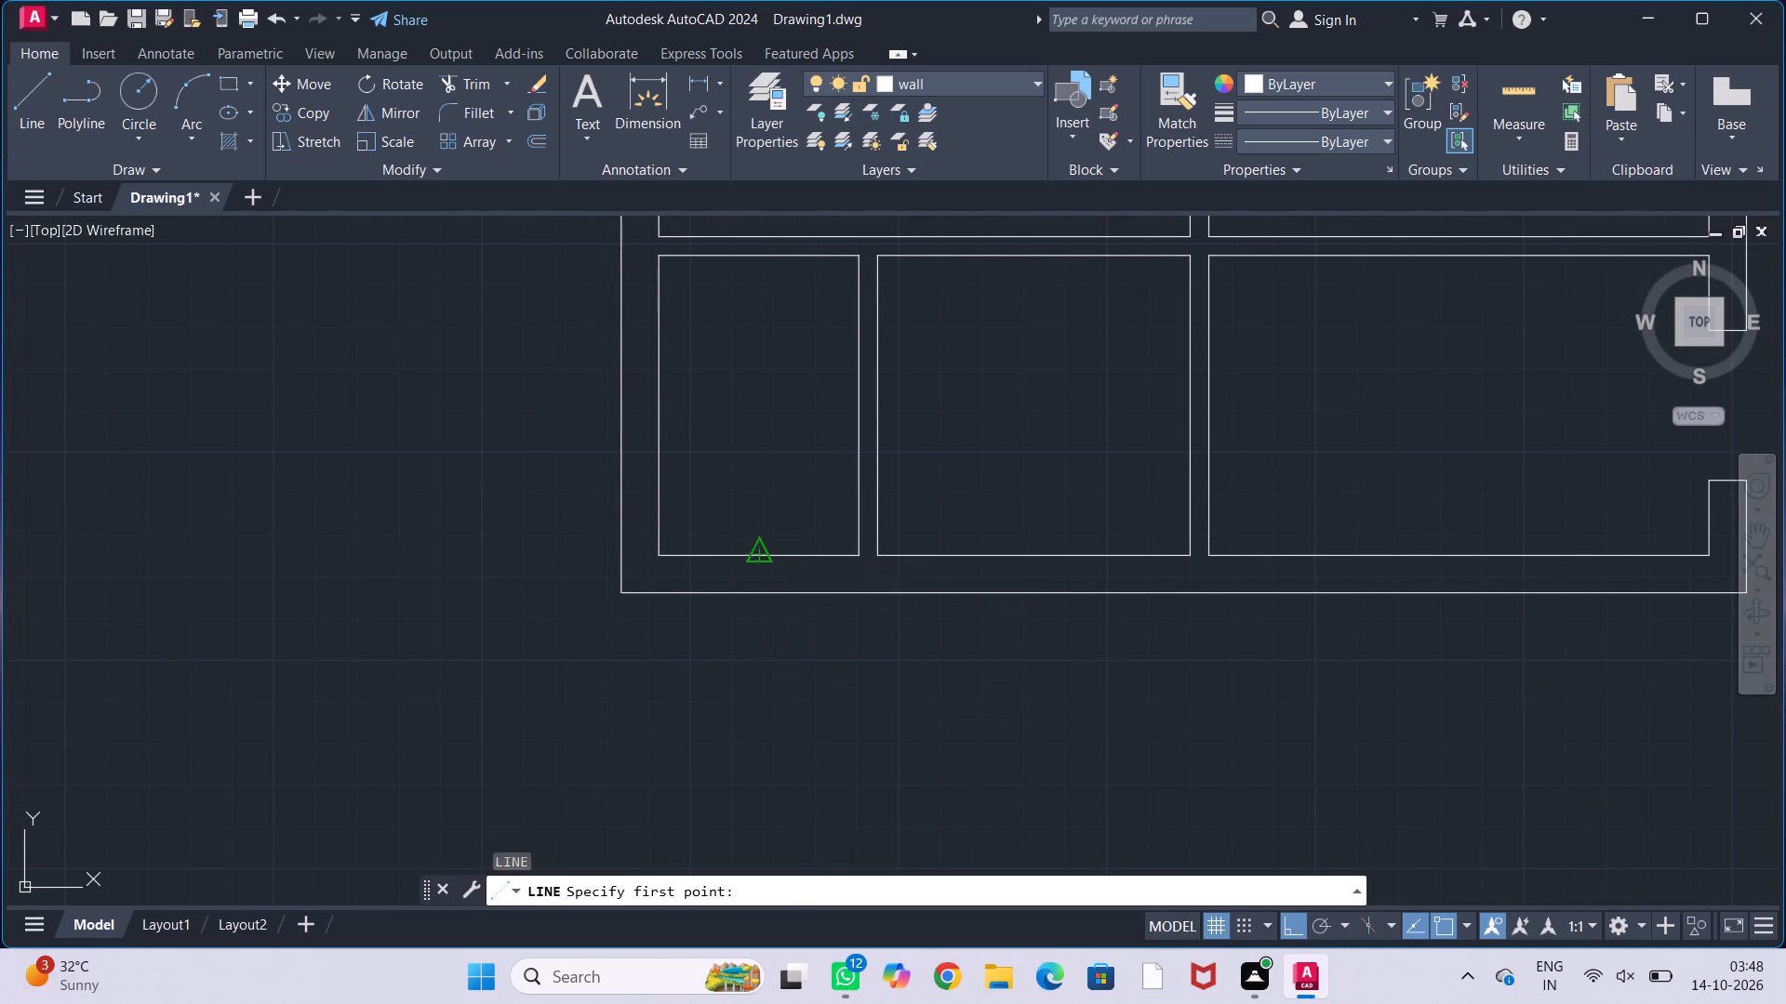
{"action": "left_click", "coordinate": [753, 588]}
{"action": "key", "text": "Escape"}
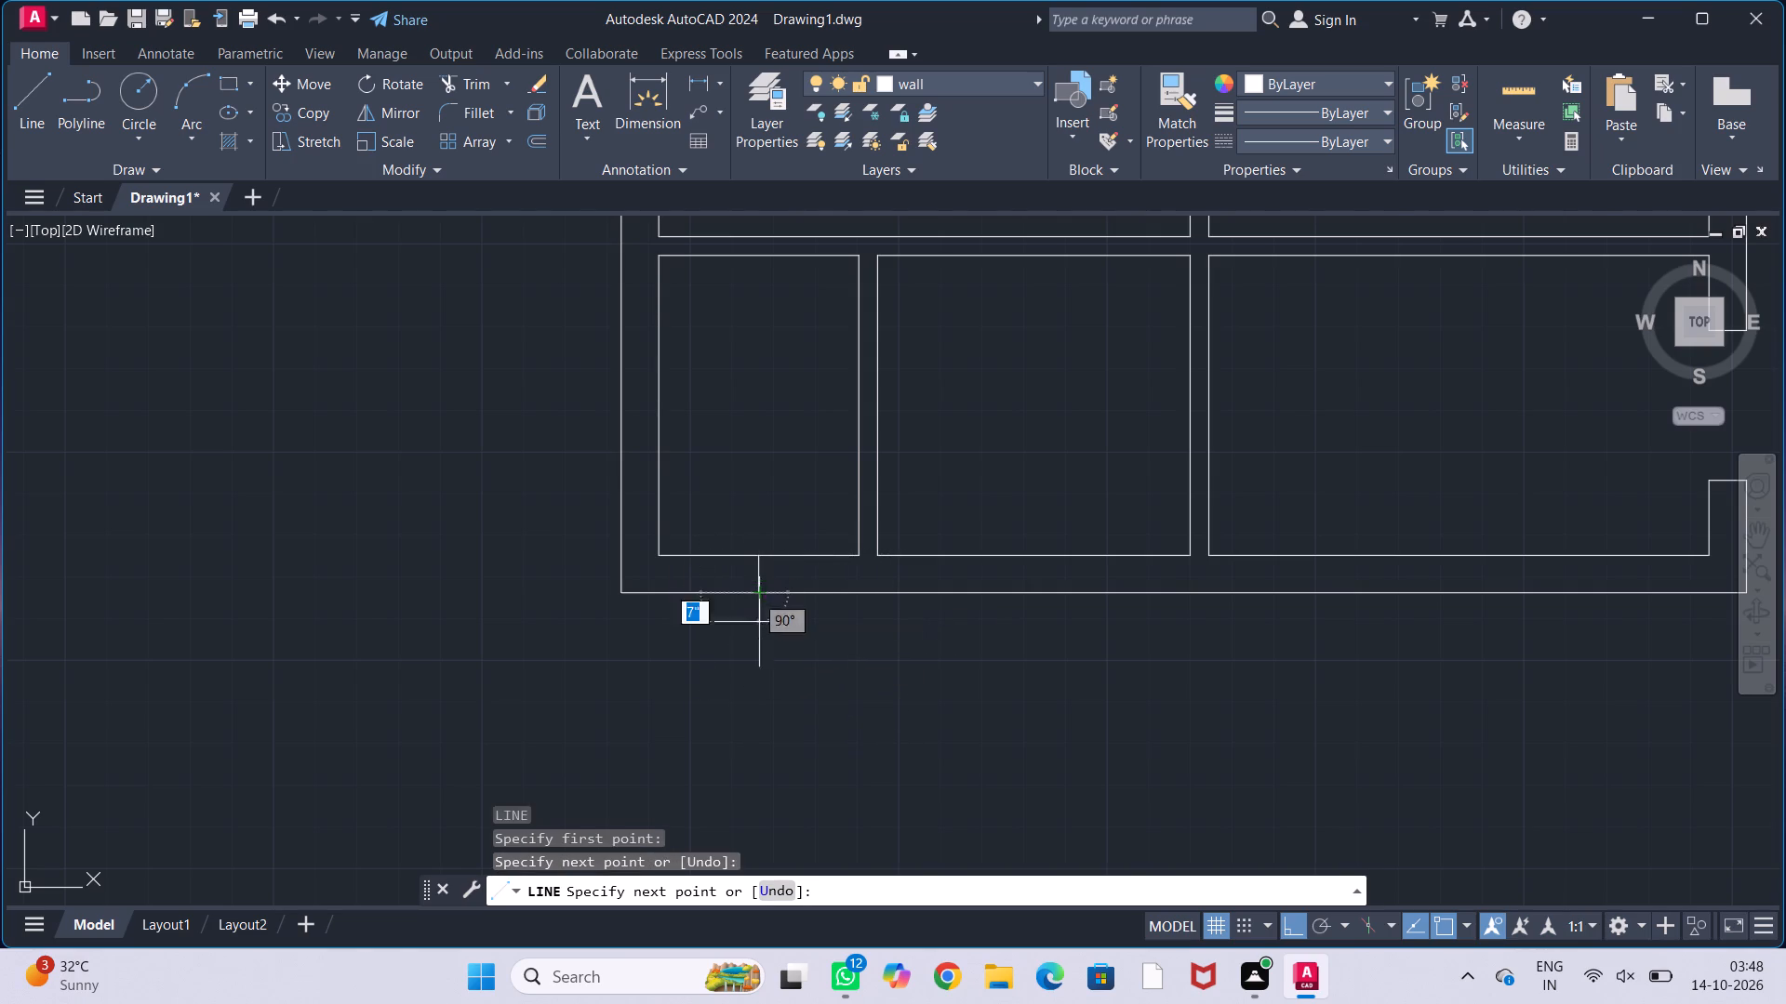
{"action": "key", "text": "Escape"}
{"action": "key", "text": "Escape"}
{"action": "key", "text": "Escape"}
Offset the line across the bottom-left room's bottom wall by 1' to both sides.
{"action": "middle_click_drag", "start_coordinate": [742, 611], "coordinate": [774, 660]}
{"action": "scroll", "coordinate": [774, 659], "scroll_direction": "up", "scroll_amount": 1}
{"action": "middle_click_drag", "start_coordinate": [786, 700], "coordinate": [756, 602]}
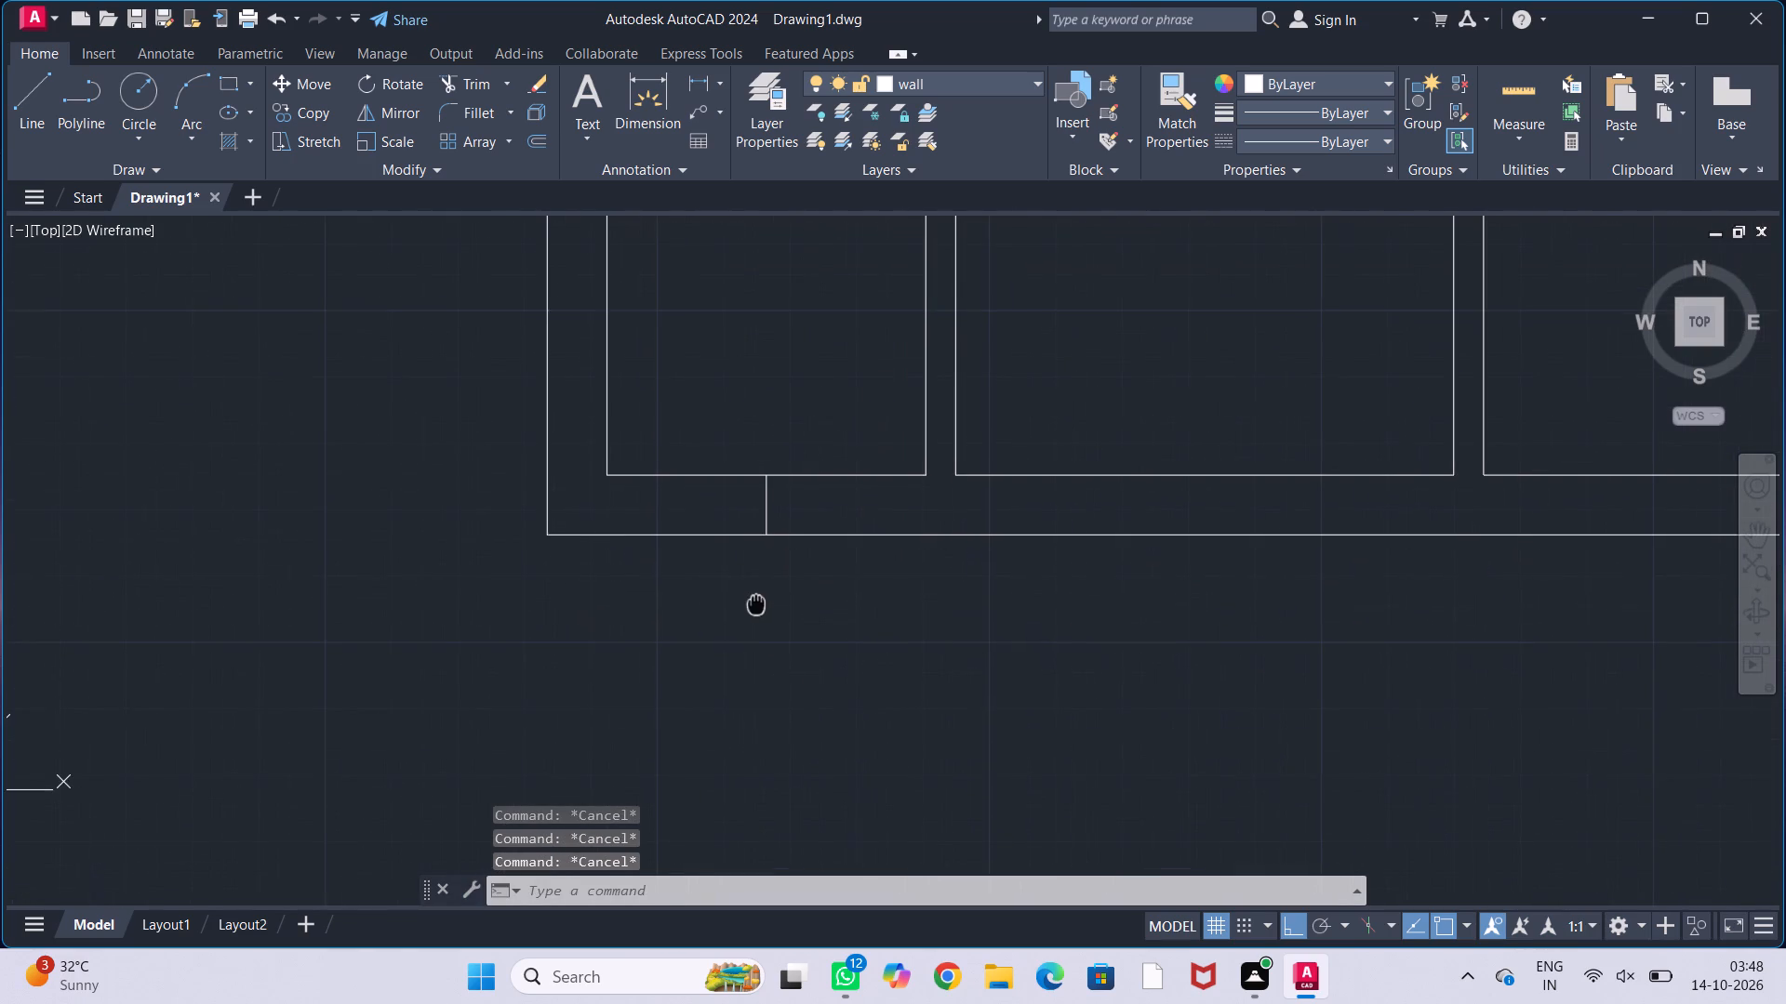
{"action": "key", "text": "o"}
{"action": "type", "text": "ff"}
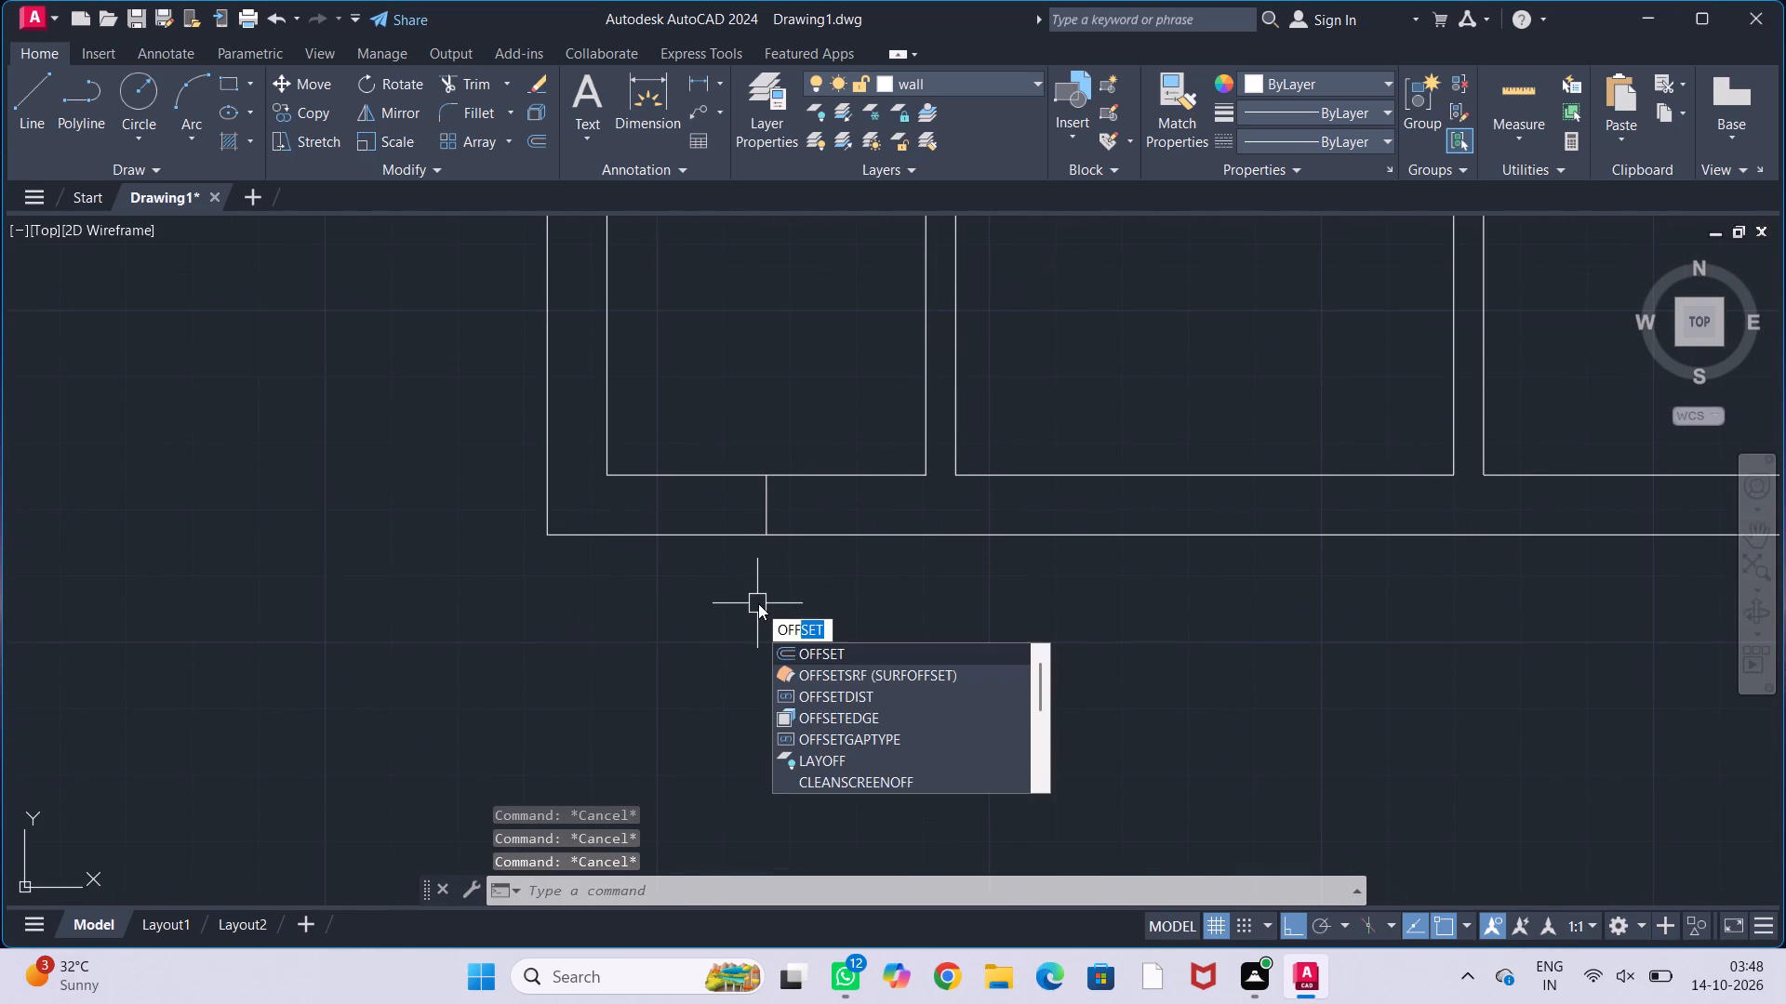
{"action": "key", "text": "Return"}
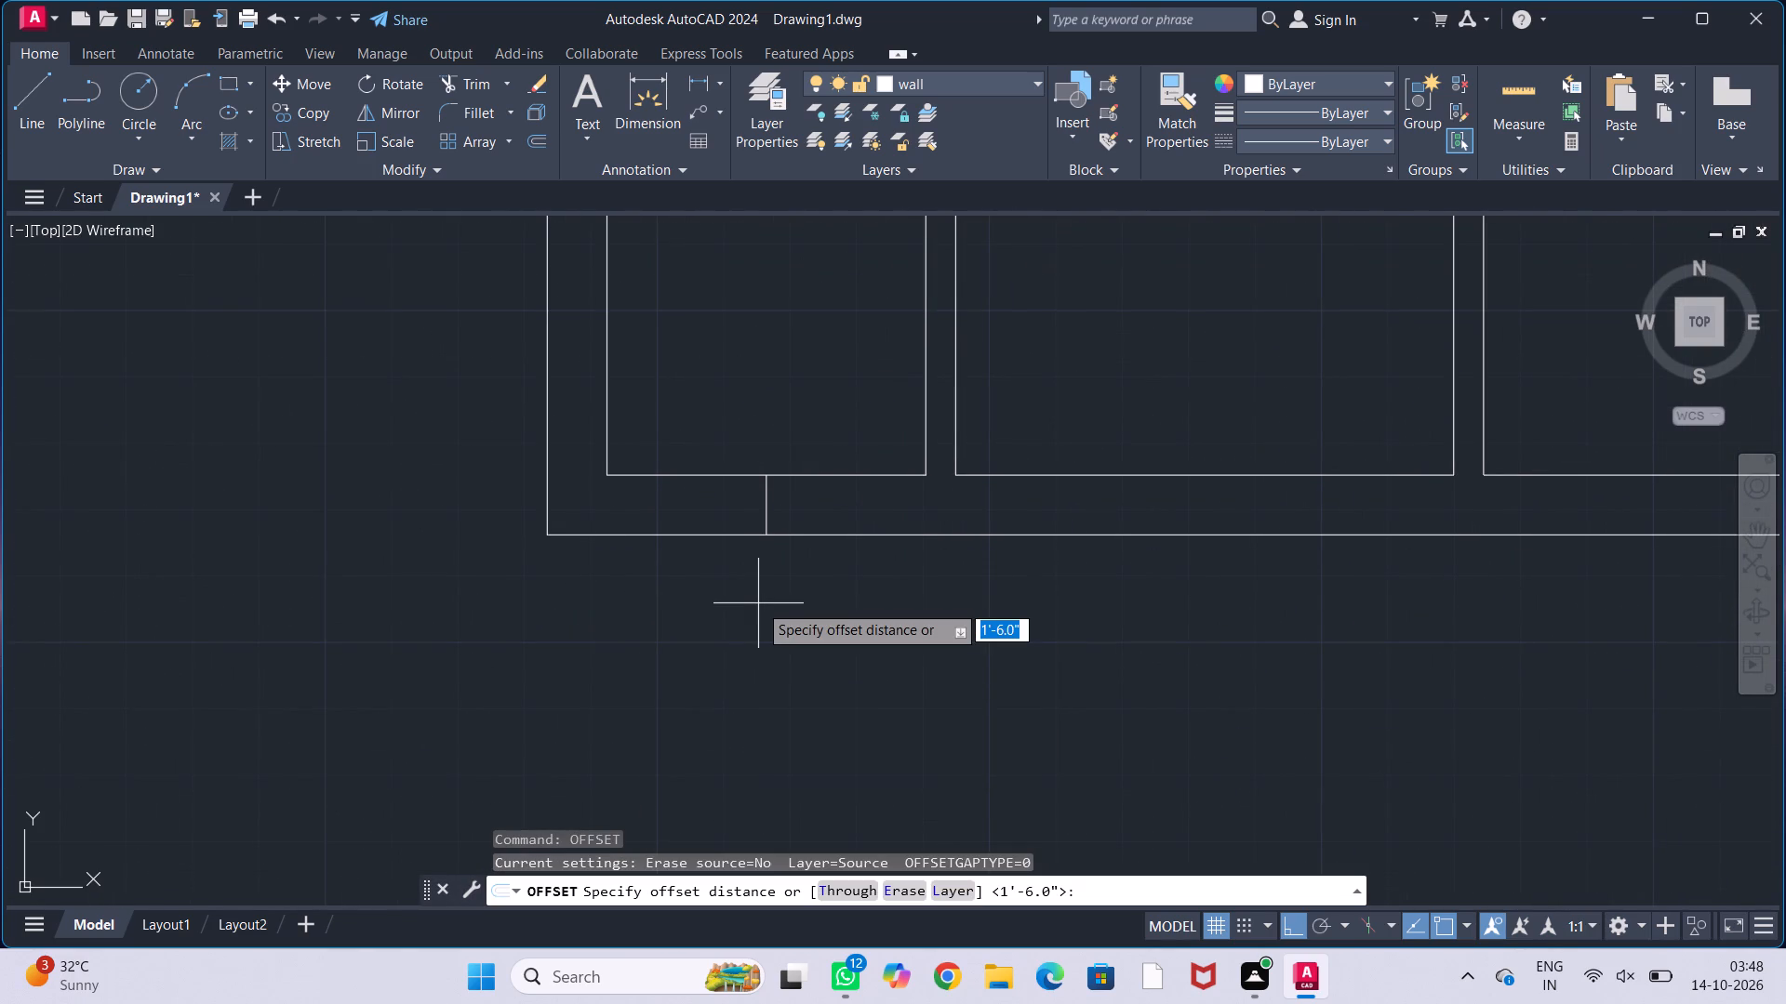
{"action": "middle_click_drag", "start_coordinate": [758, 603], "coordinate": [755, 624]}
{"action": "key", "text": "1"}
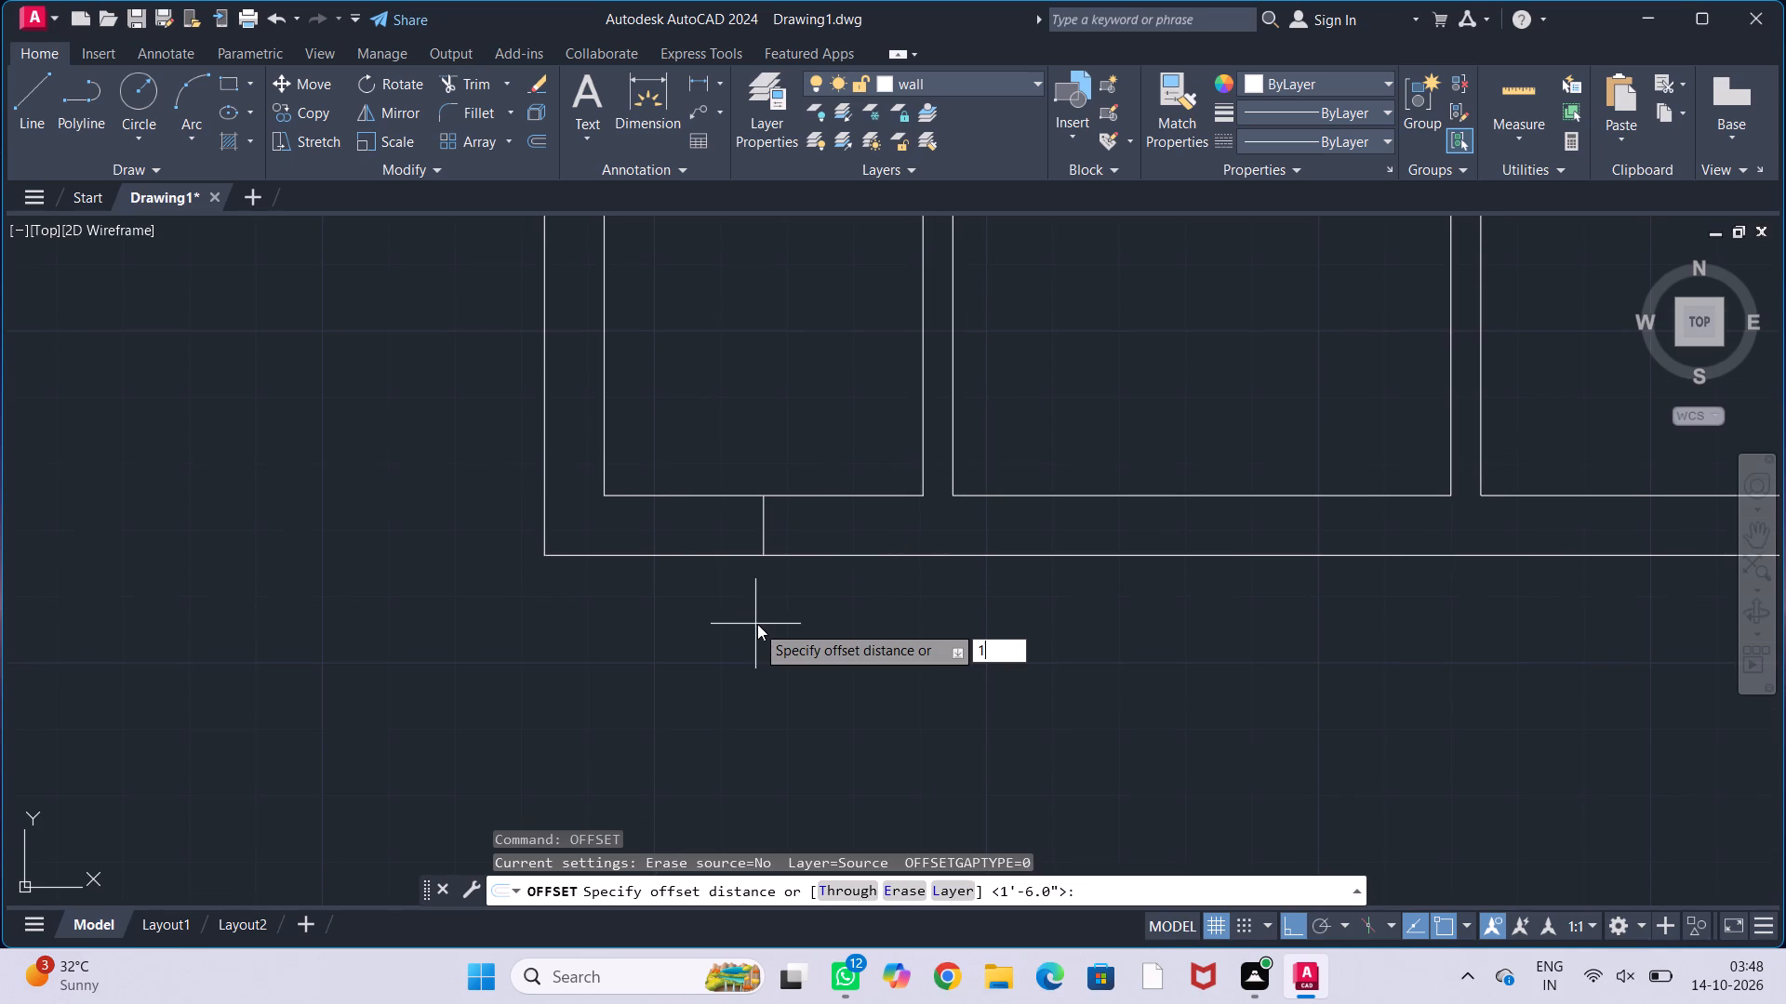
{"action": "key", "text": "apostrophe"}
{"action": "key", "text": "Return"}
{"action": "left_click", "coordinate": [757, 535]}
{"action": "left_click", "coordinate": [816, 528]}
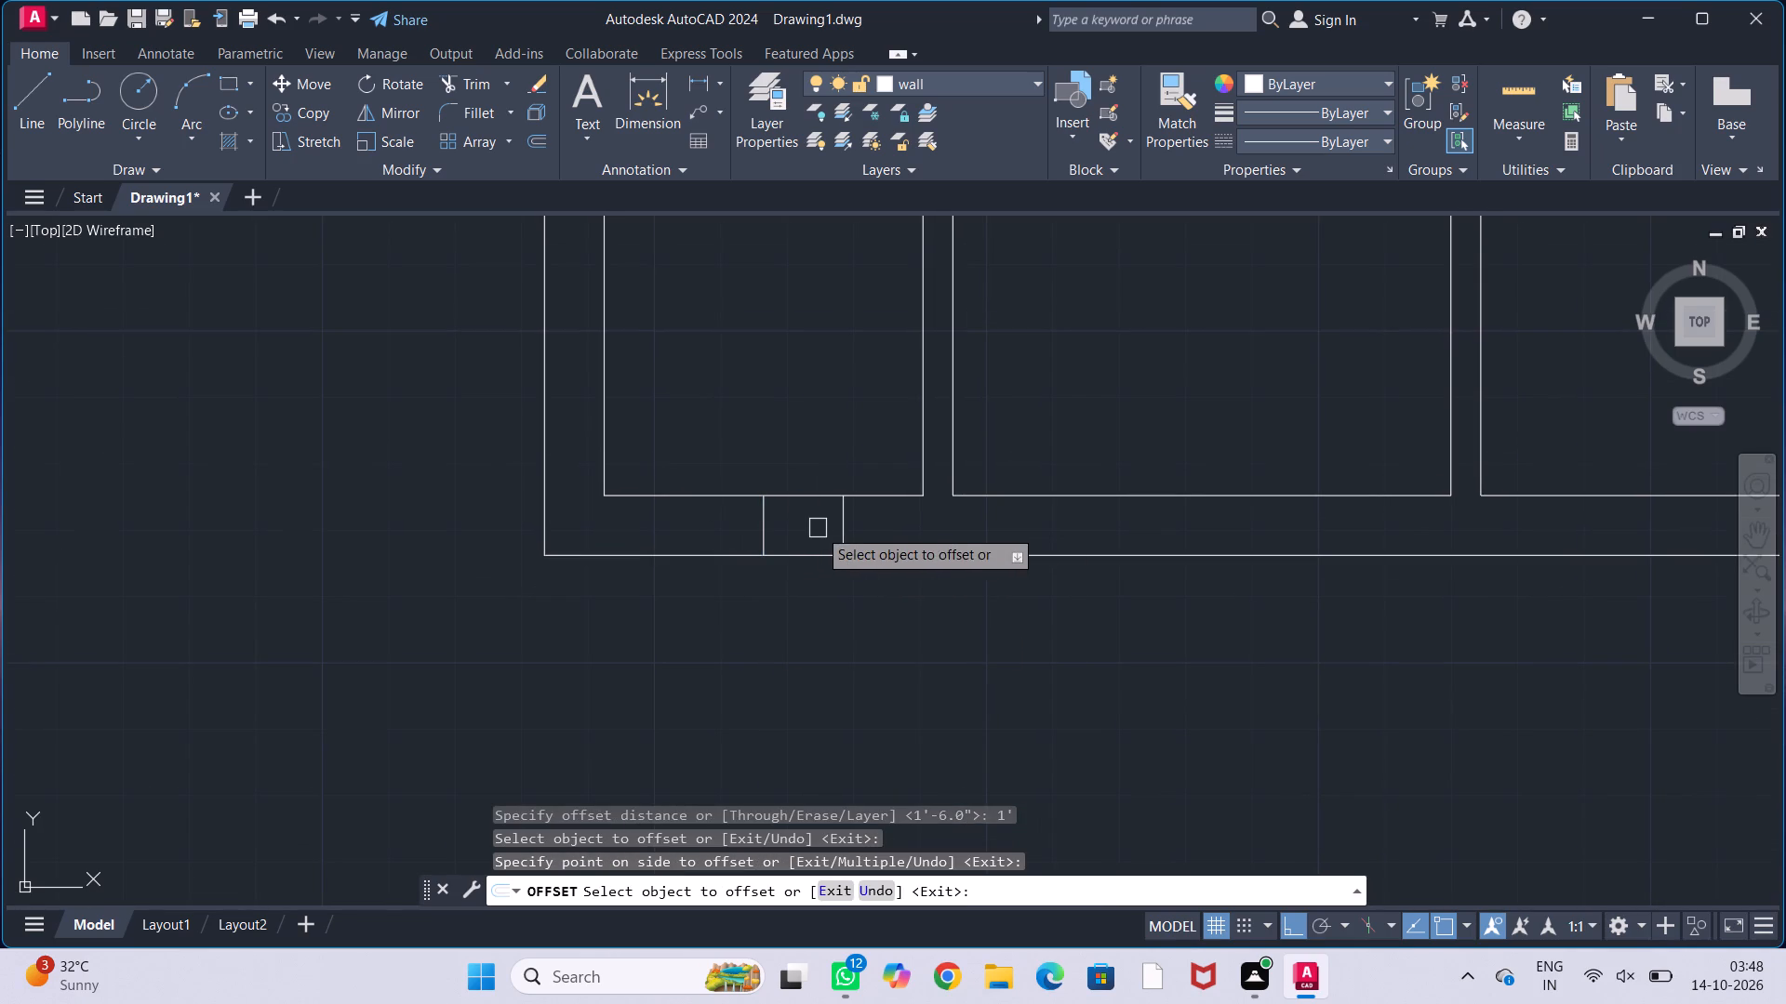
{"action": "left_click", "coordinate": [762, 535]}
{"action": "left_click", "coordinate": [693, 536]}
{"action": "key", "text": "Escape"}
{"action": "key", "text": "Escape"}
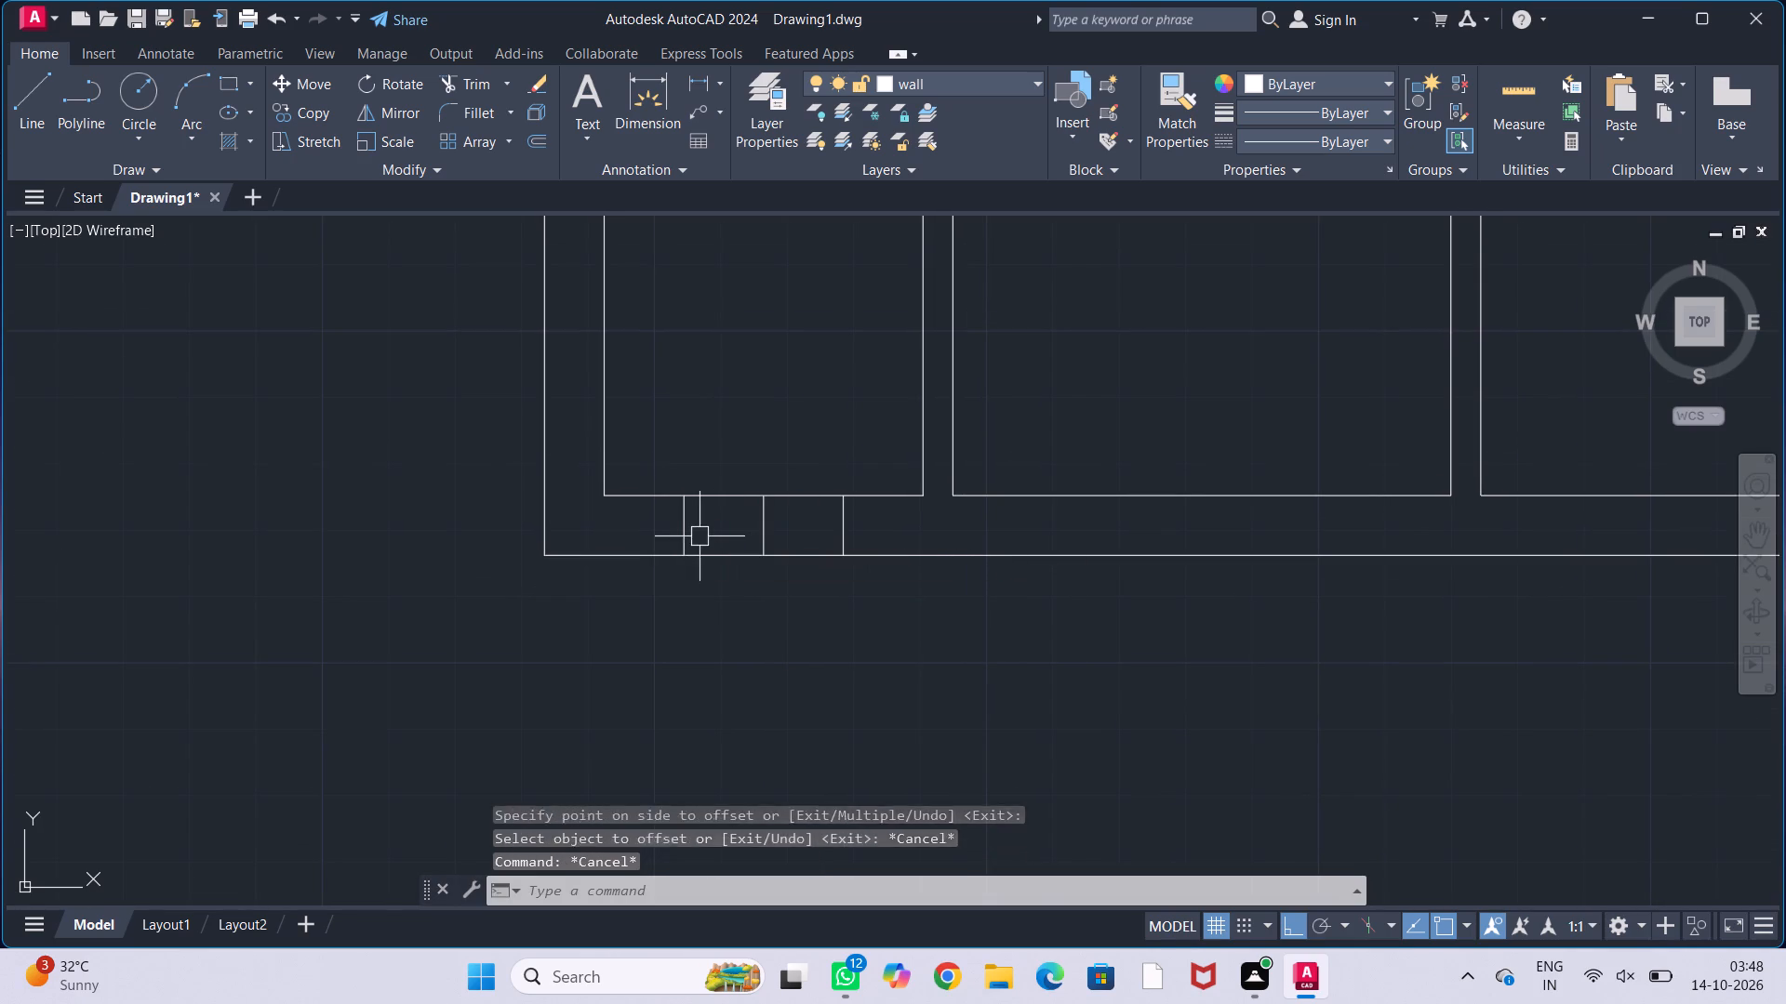
Trim both bottom wall lines between the offset lines and remove the centre line, opening a gap below the bottom-left room.
{"action": "key", "text": "Escape"}
{"action": "key", "text": "Escape"}
{"action": "type", "text": "tr"}
{"action": "key", "text": "Return"}
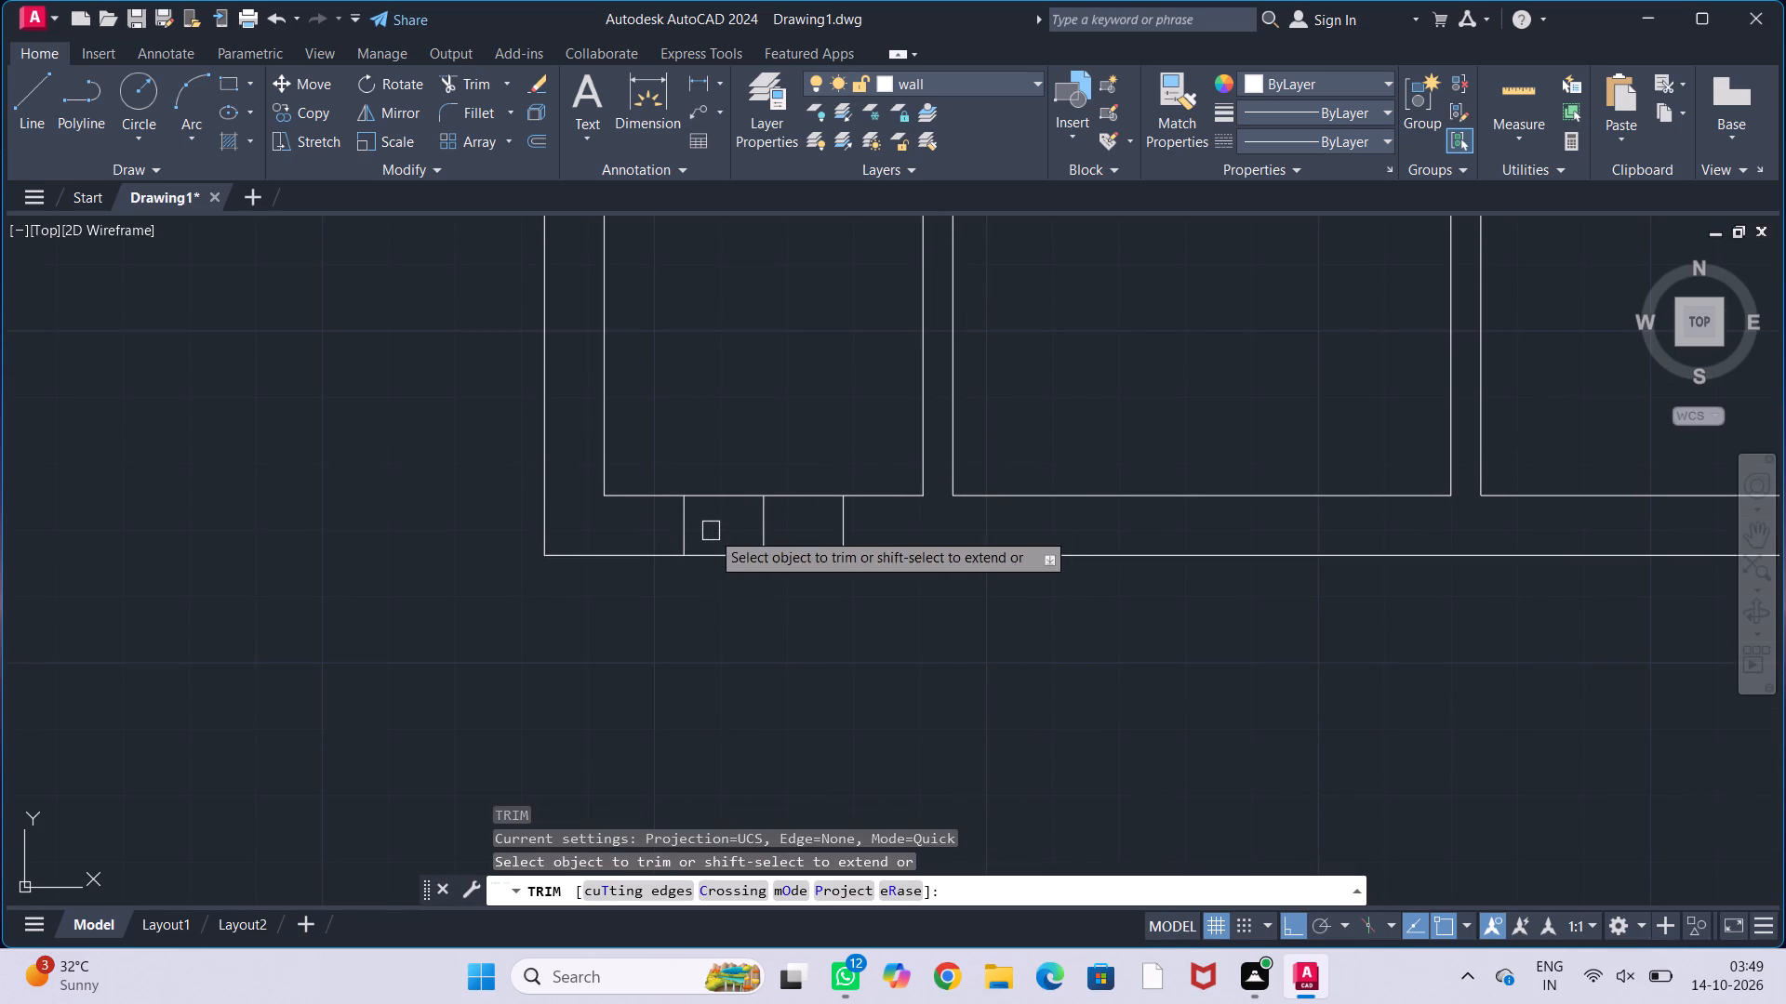
{"action": "left_click_drag", "start_coordinate": [730, 456], "coordinate": [727, 698]}
{"action": "left_click_drag", "start_coordinate": [800, 446], "coordinate": [808, 663]}
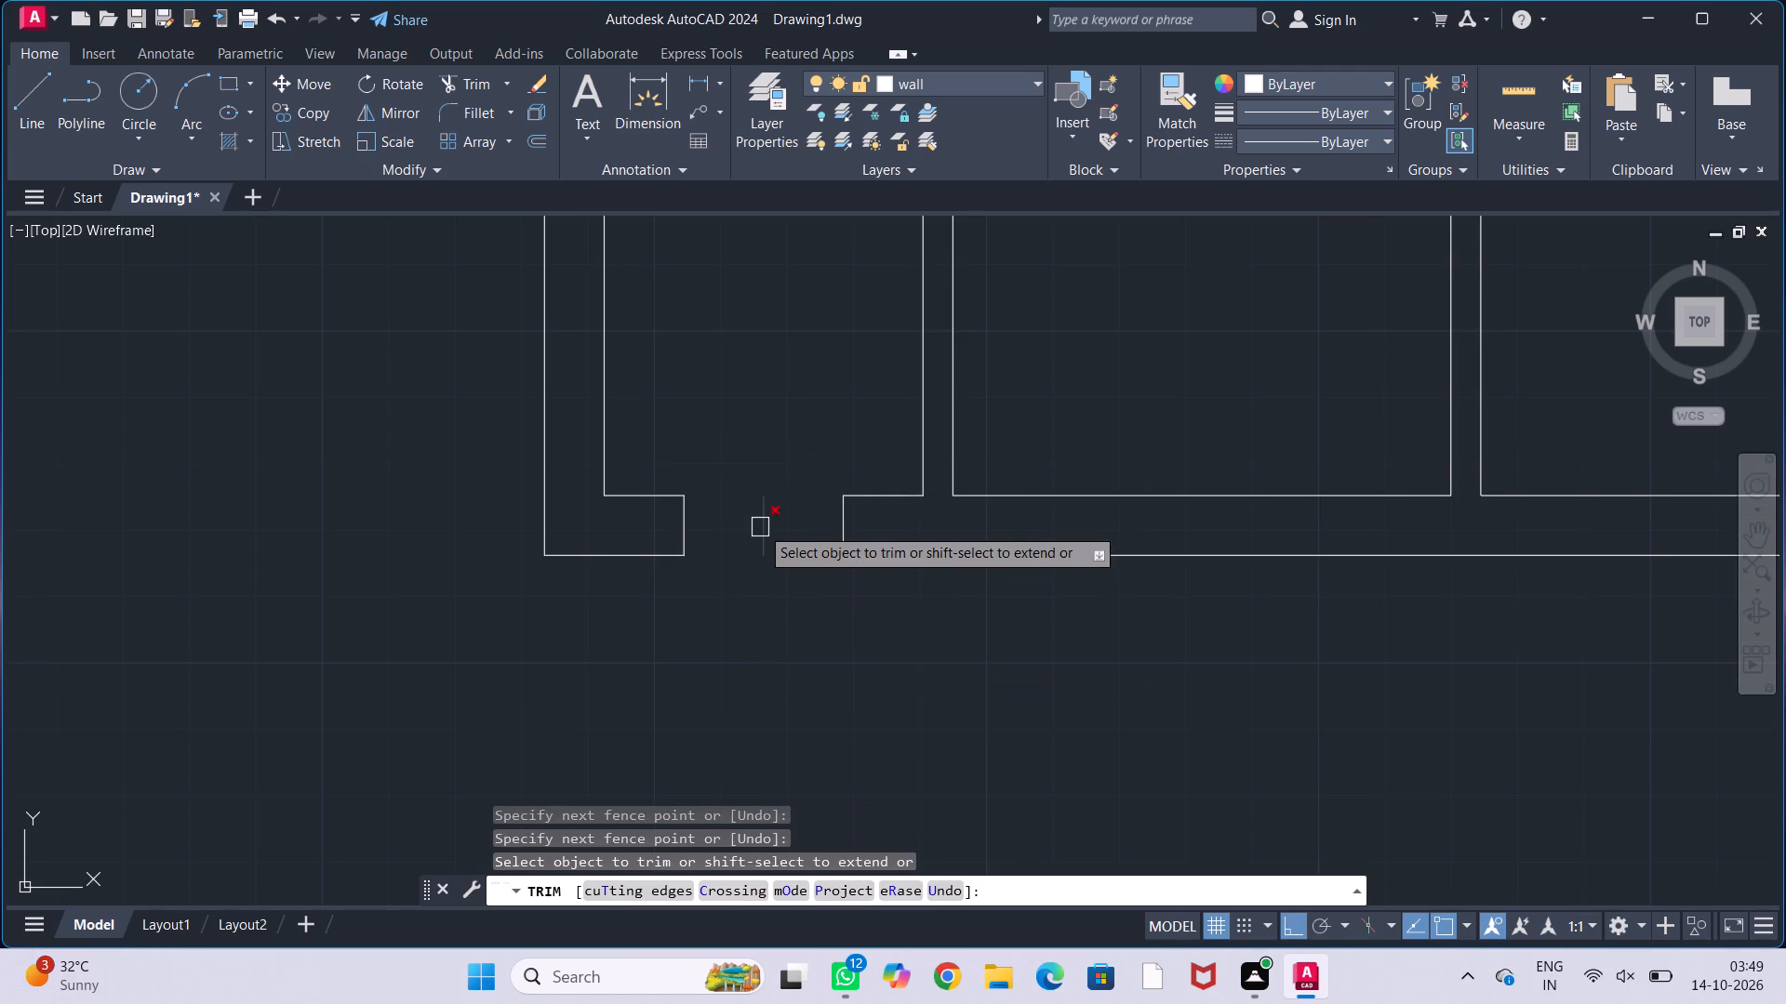
{"action": "left_click", "coordinate": [760, 520]}
{"action": "key", "text": "Escape"}
{"action": "key", "text": "Escape"}
{"action": "key", "text": "Escape"}
{"action": "key", "text": "Escape"}
{"action": "key", "text": "Escape"}
Draw a vertical line across the wall between the large room and the bottom-middle room, at the midpoint of the bottom-middle room.
{"action": "scroll", "coordinate": [793, 662], "scroll_direction": "down", "scroll_amount": 2}
{"action": "middle_click_drag", "start_coordinate": [841, 691], "coordinate": [792, 695]}
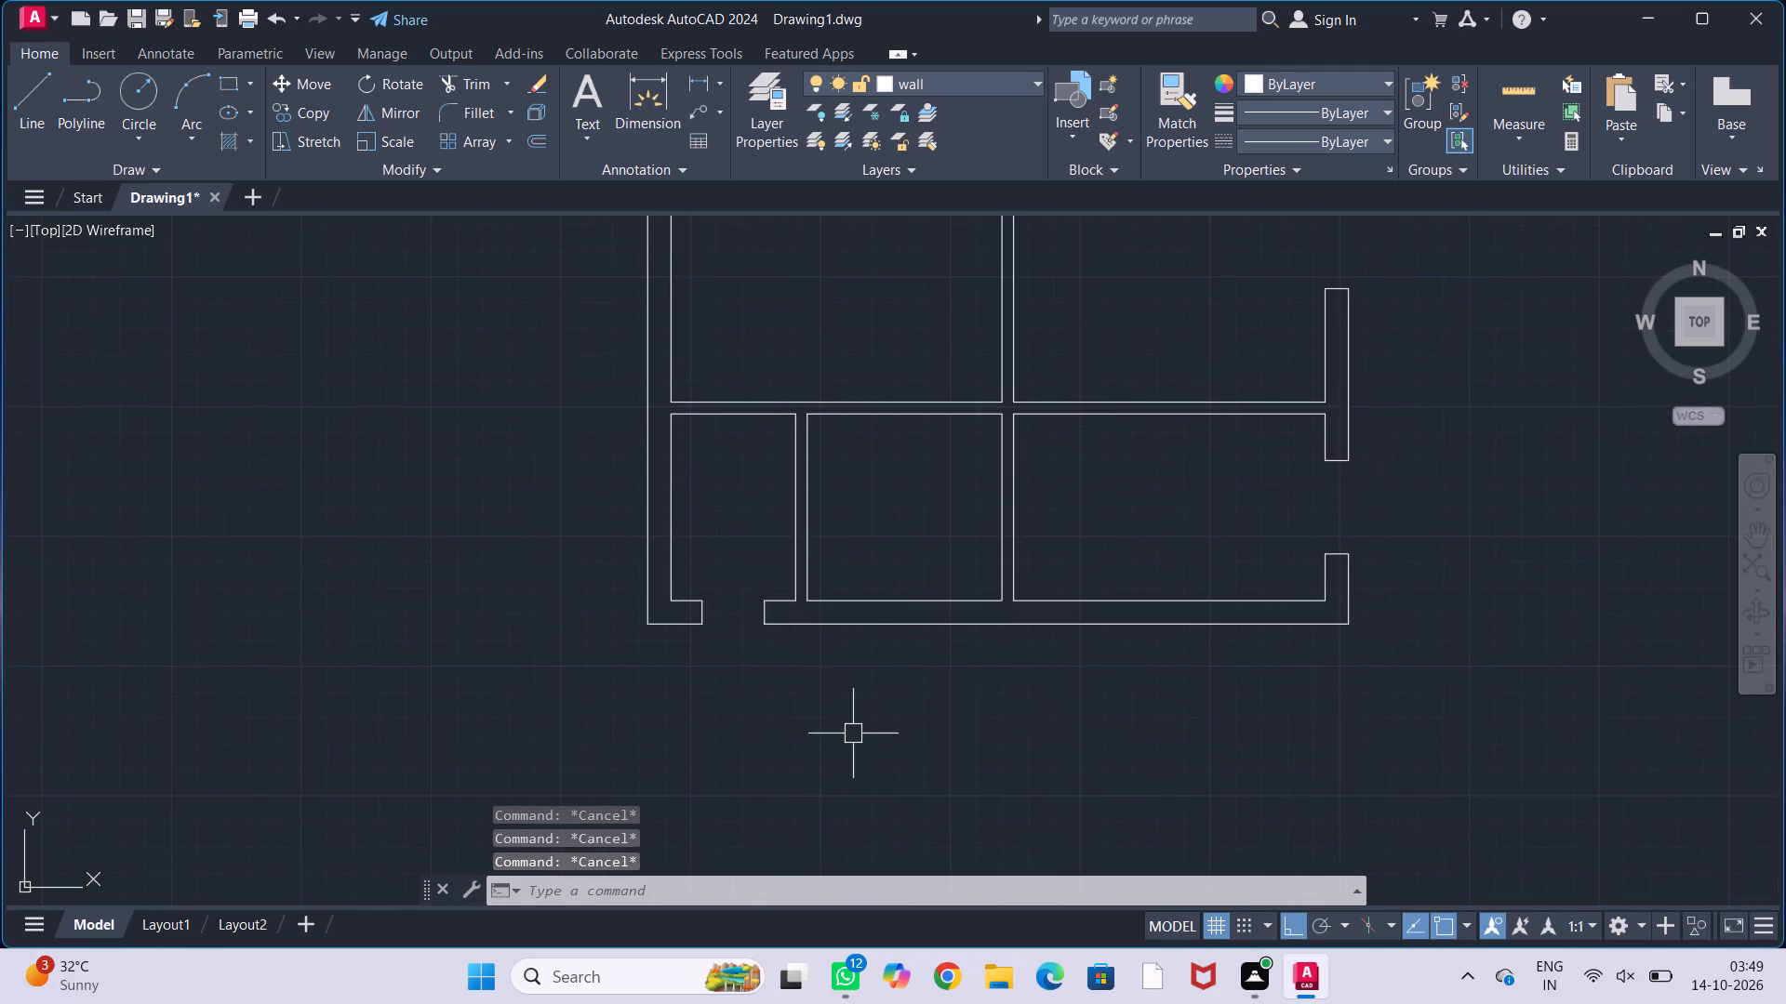
{"action": "middle_click_drag", "start_coordinate": [933, 775], "coordinate": [863, 719]}
{"action": "scroll", "coordinate": [850, 658], "scroll_direction": "up", "scroll_amount": 1}
{"action": "middle_click_drag", "start_coordinate": [850, 637], "coordinate": [853, 689]}
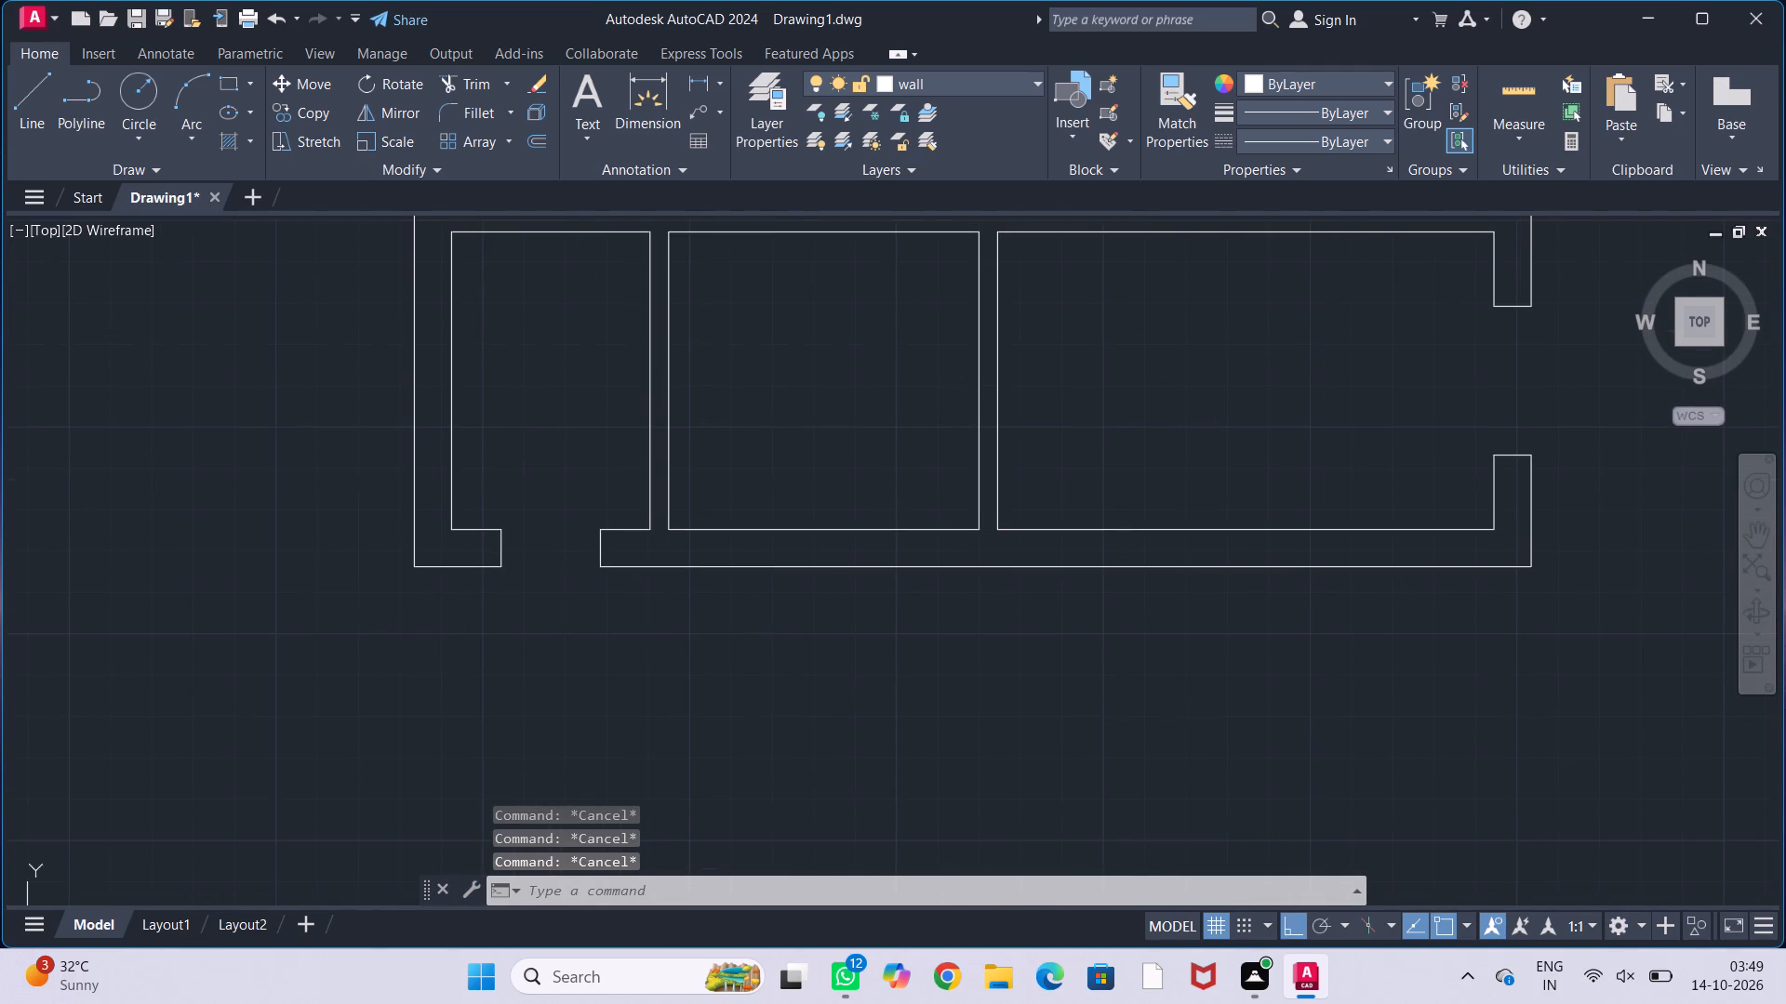
{"action": "scroll", "coordinate": [860, 687], "scroll_direction": "down", "scroll_amount": 2}
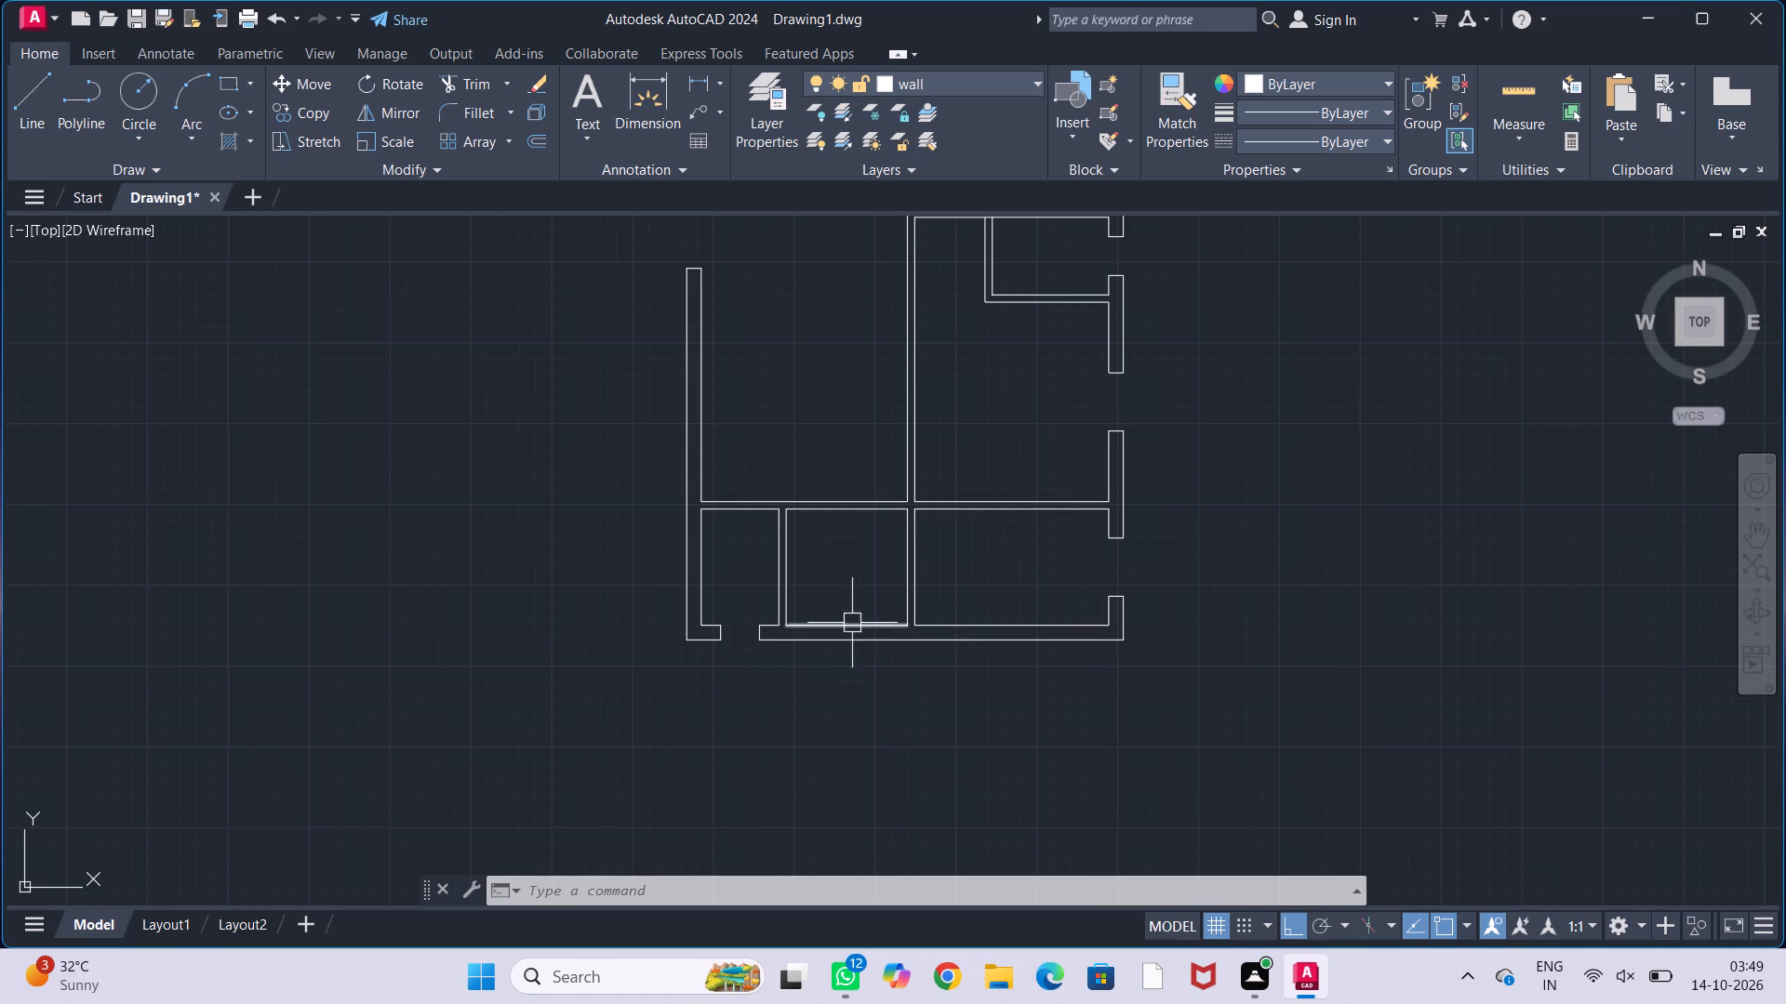
{"action": "middle_click_drag", "start_coordinate": [868, 537], "coordinate": [897, 654]}
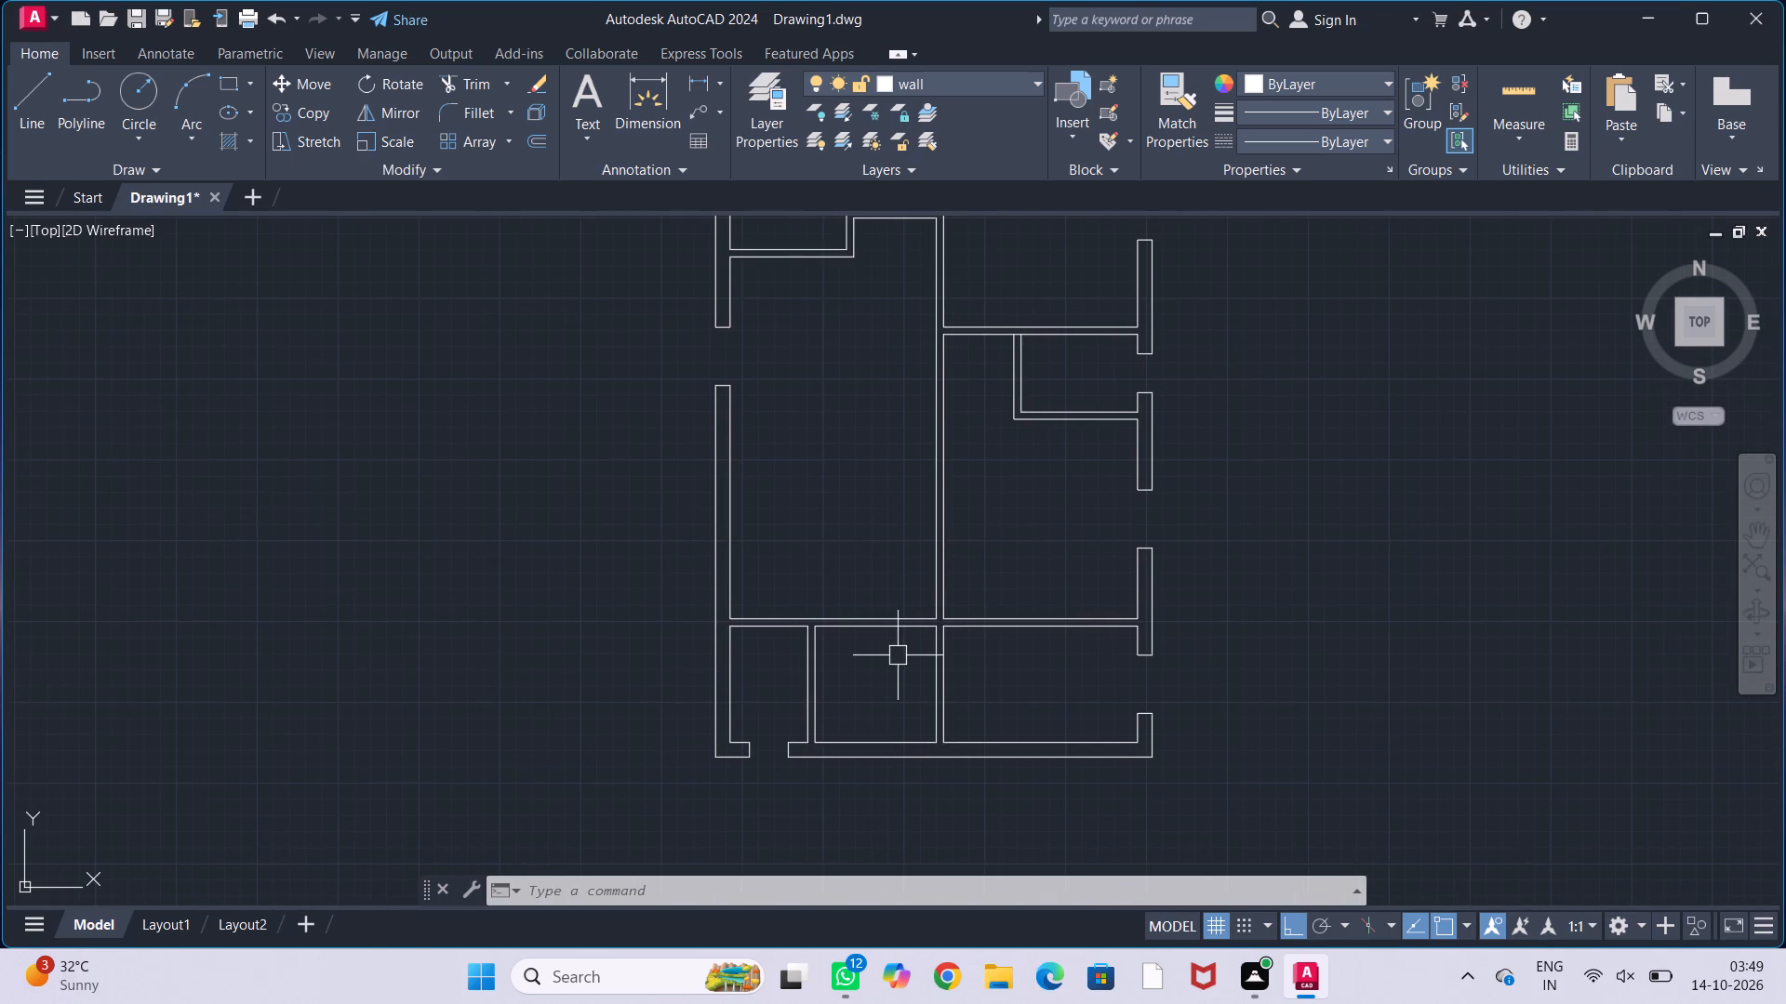
{"action": "scroll", "coordinate": [890, 654], "scroll_direction": "up", "scroll_amount": 1}
{"action": "middle_click_drag", "start_coordinate": [890, 654], "coordinate": [908, 614]}
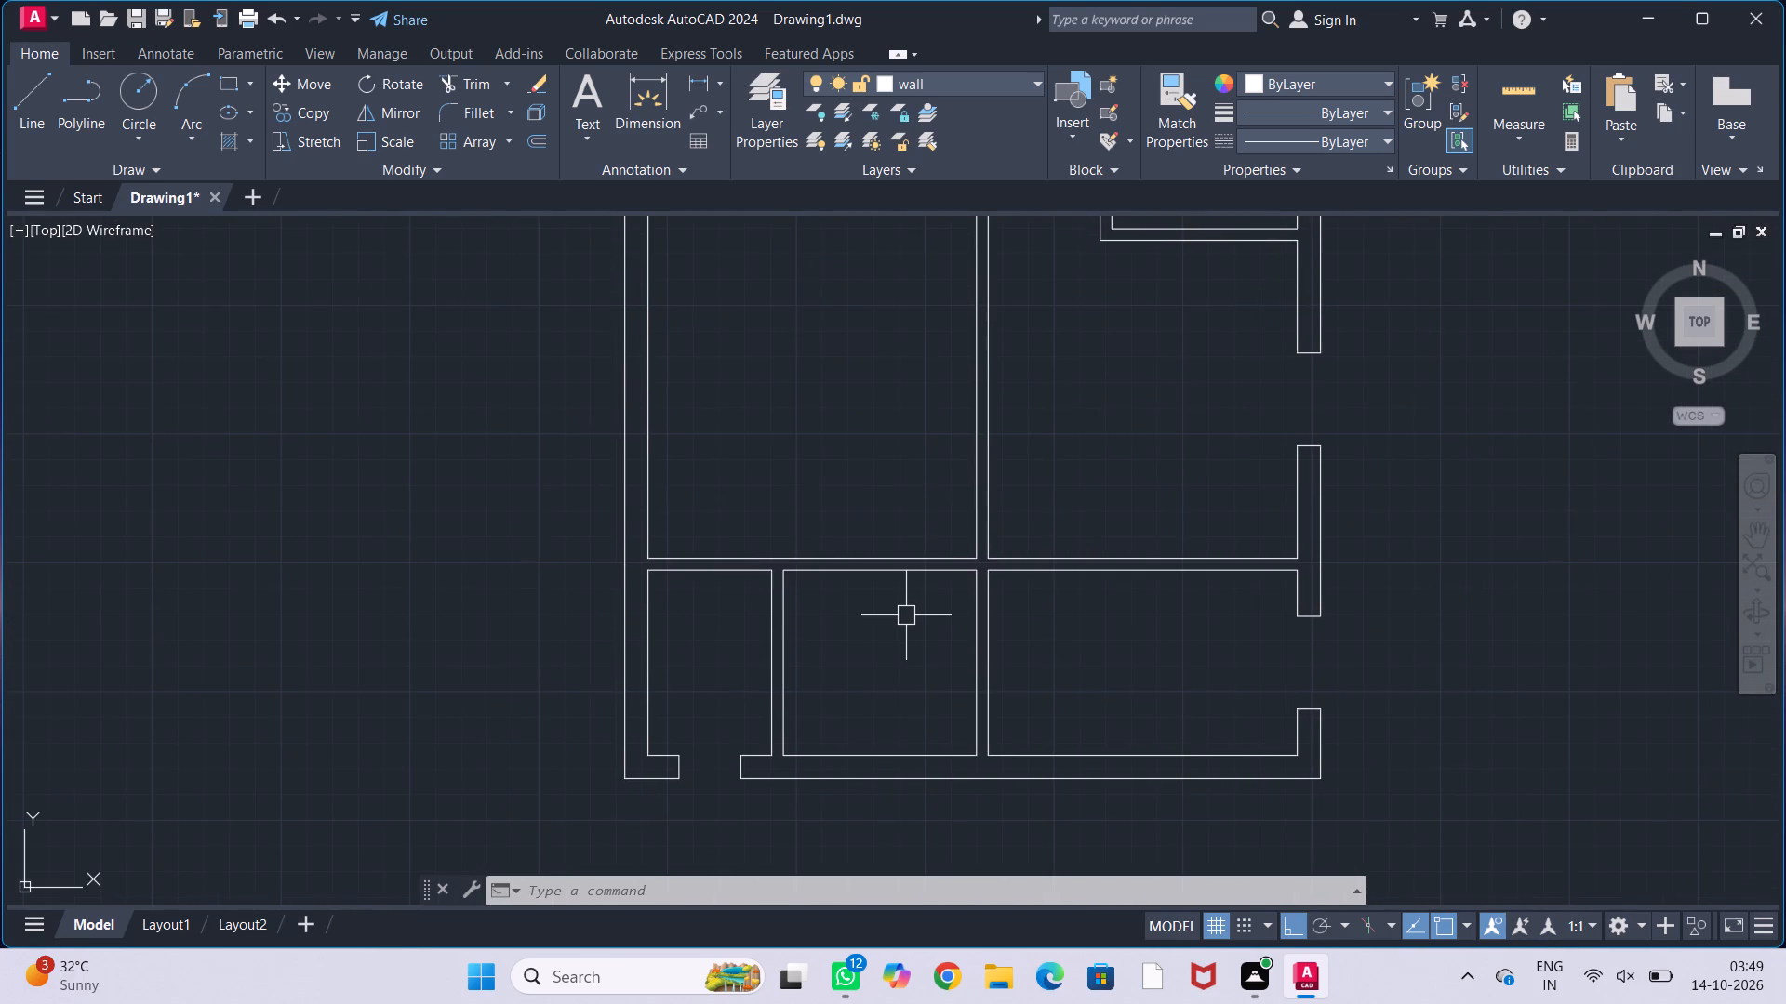
{"action": "key", "text": "l"}
{"action": "key", "text": "Return"}
{"action": "scroll", "coordinate": [896, 599], "scroll_direction": "up", "scroll_amount": 2}
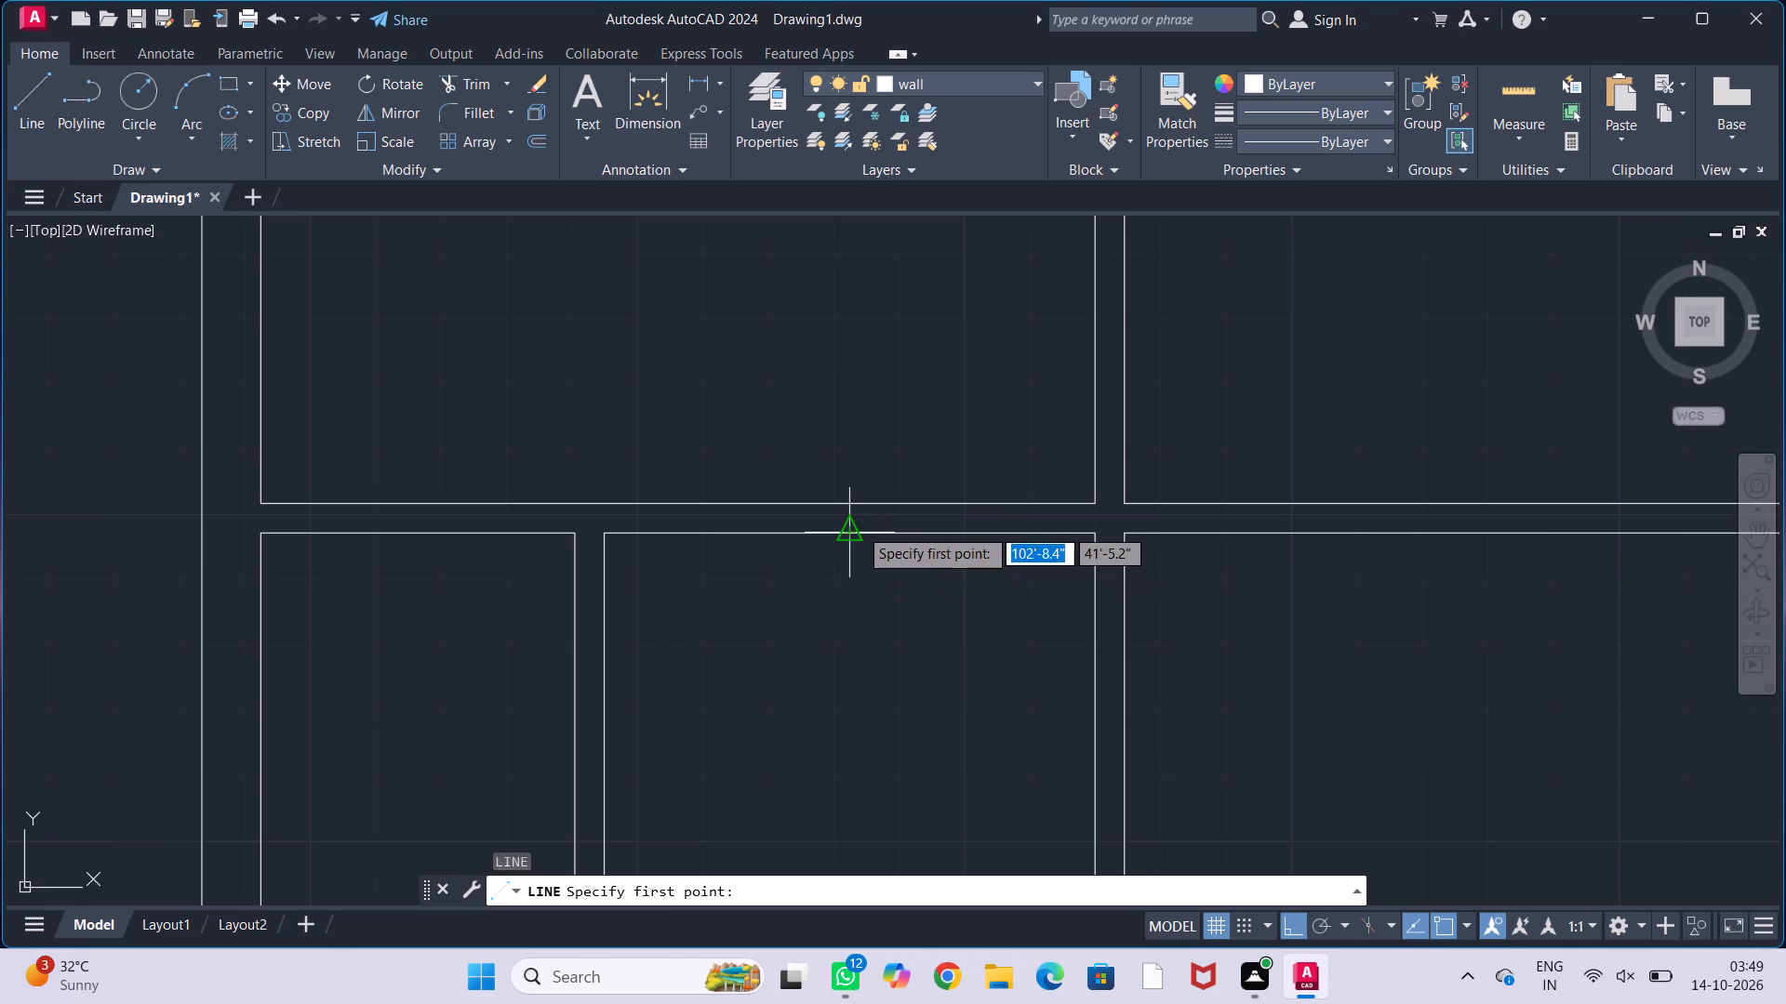
{"action": "left_click", "coordinate": [858, 527]}
{"action": "left_click", "coordinate": [859, 499]}
{"action": "key", "text": "Escape"}
{"action": "key", "text": "Escape"}
{"action": "key", "text": "Escape"}
{"action": "key", "text": "Escape"}
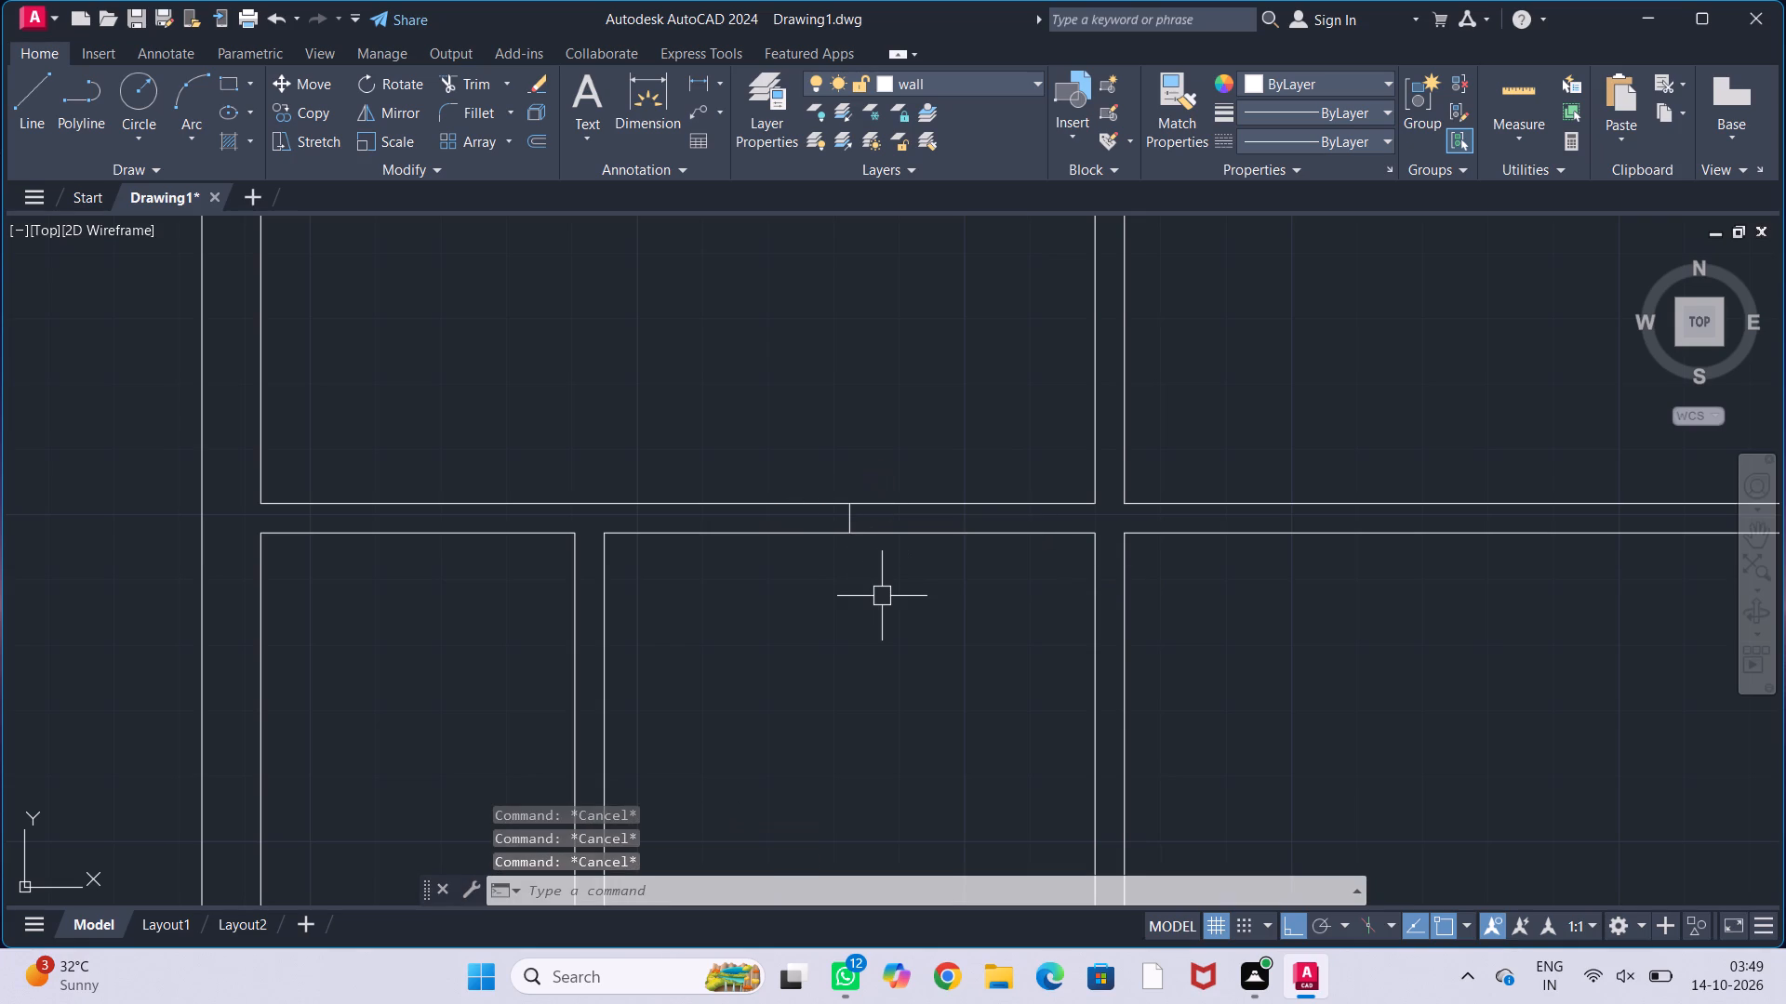
Offset the line across the bottom-middle room's top wall by 2' to both sides.
{"action": "key", "text": "o"}
{"action": "type", "text": "ff"}
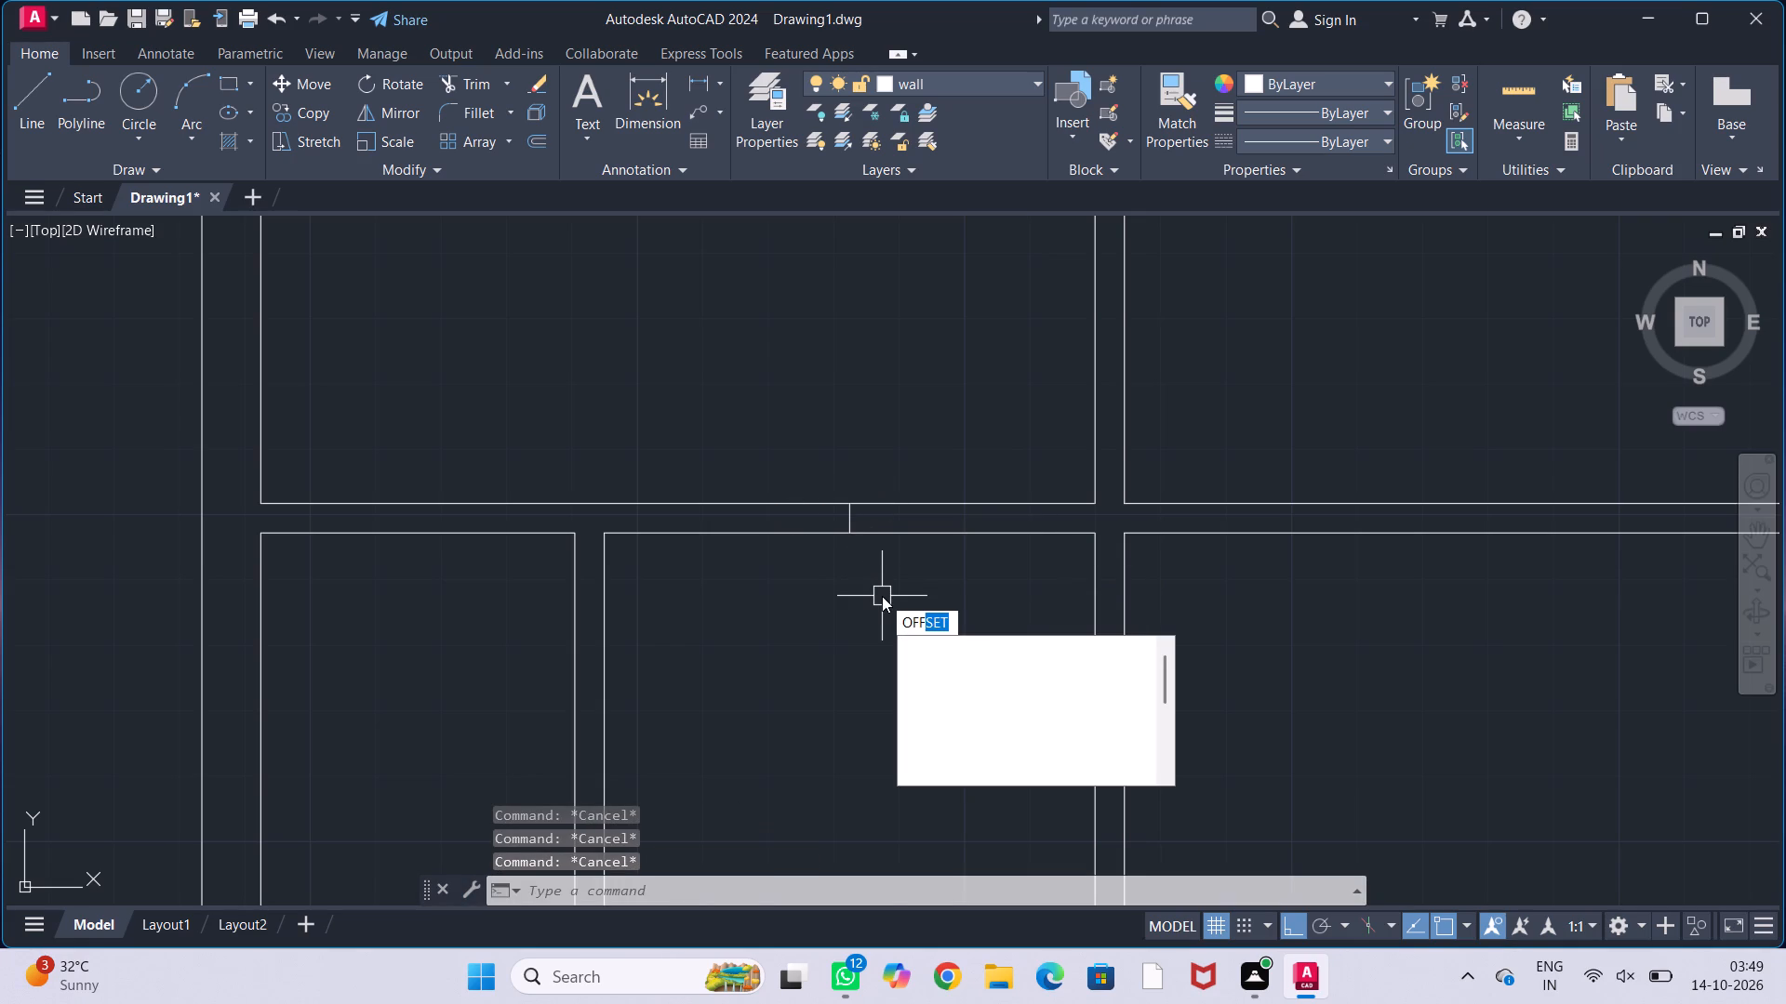
{"action": "key", "text": "Return"}
{"action": "type", "text": "2'"}
{"action": "key", "text": "Return"}
{"action": "scroll", "coordinate": [856, 535], "scroll_direction": "up", "scroll_amount": 1}
{"action": "left_click", "coordinate": [838, 515]}
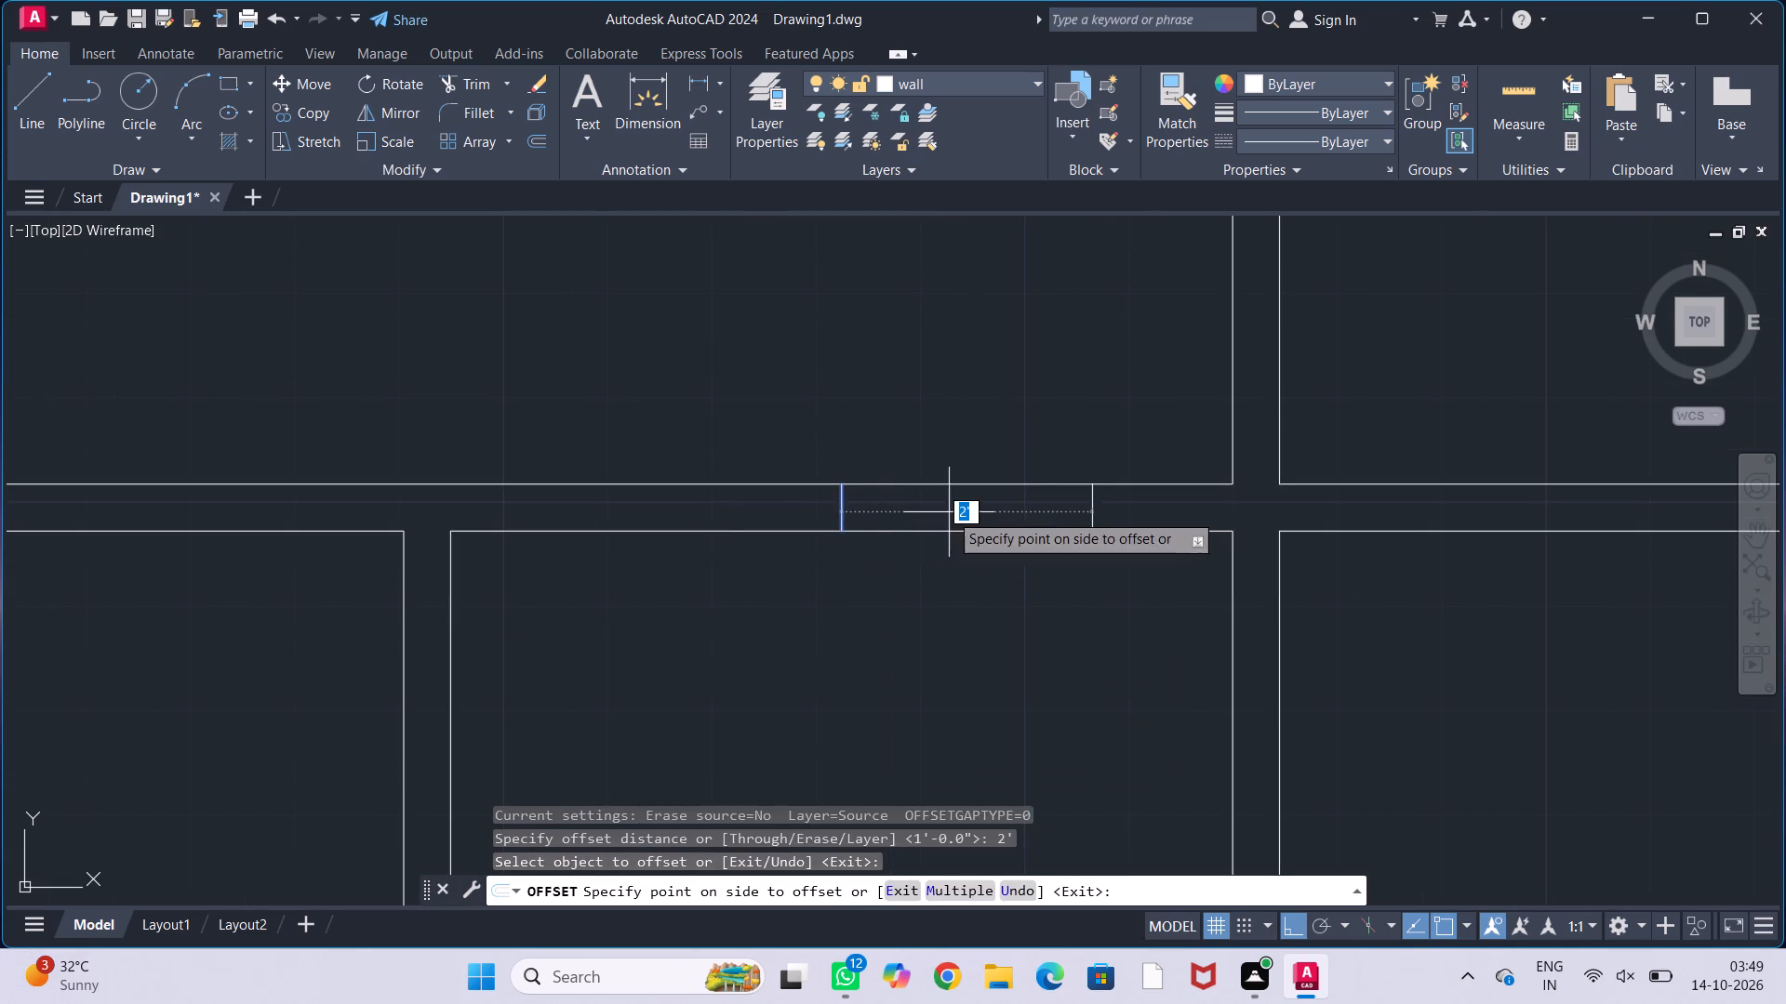
{"action": "left_click", "coordinate": [949, 512]}
{"action": "left_click", "coordinate": [841, 507]}
{"action": "left_click", "coordinate": [775, 507]}
{"action": "key", "text": "Escape"}
{"action": "key", "text": "Escape"}
{"action": "key", "text": "Escape"}
{"action": "key", "text": "Escape"}
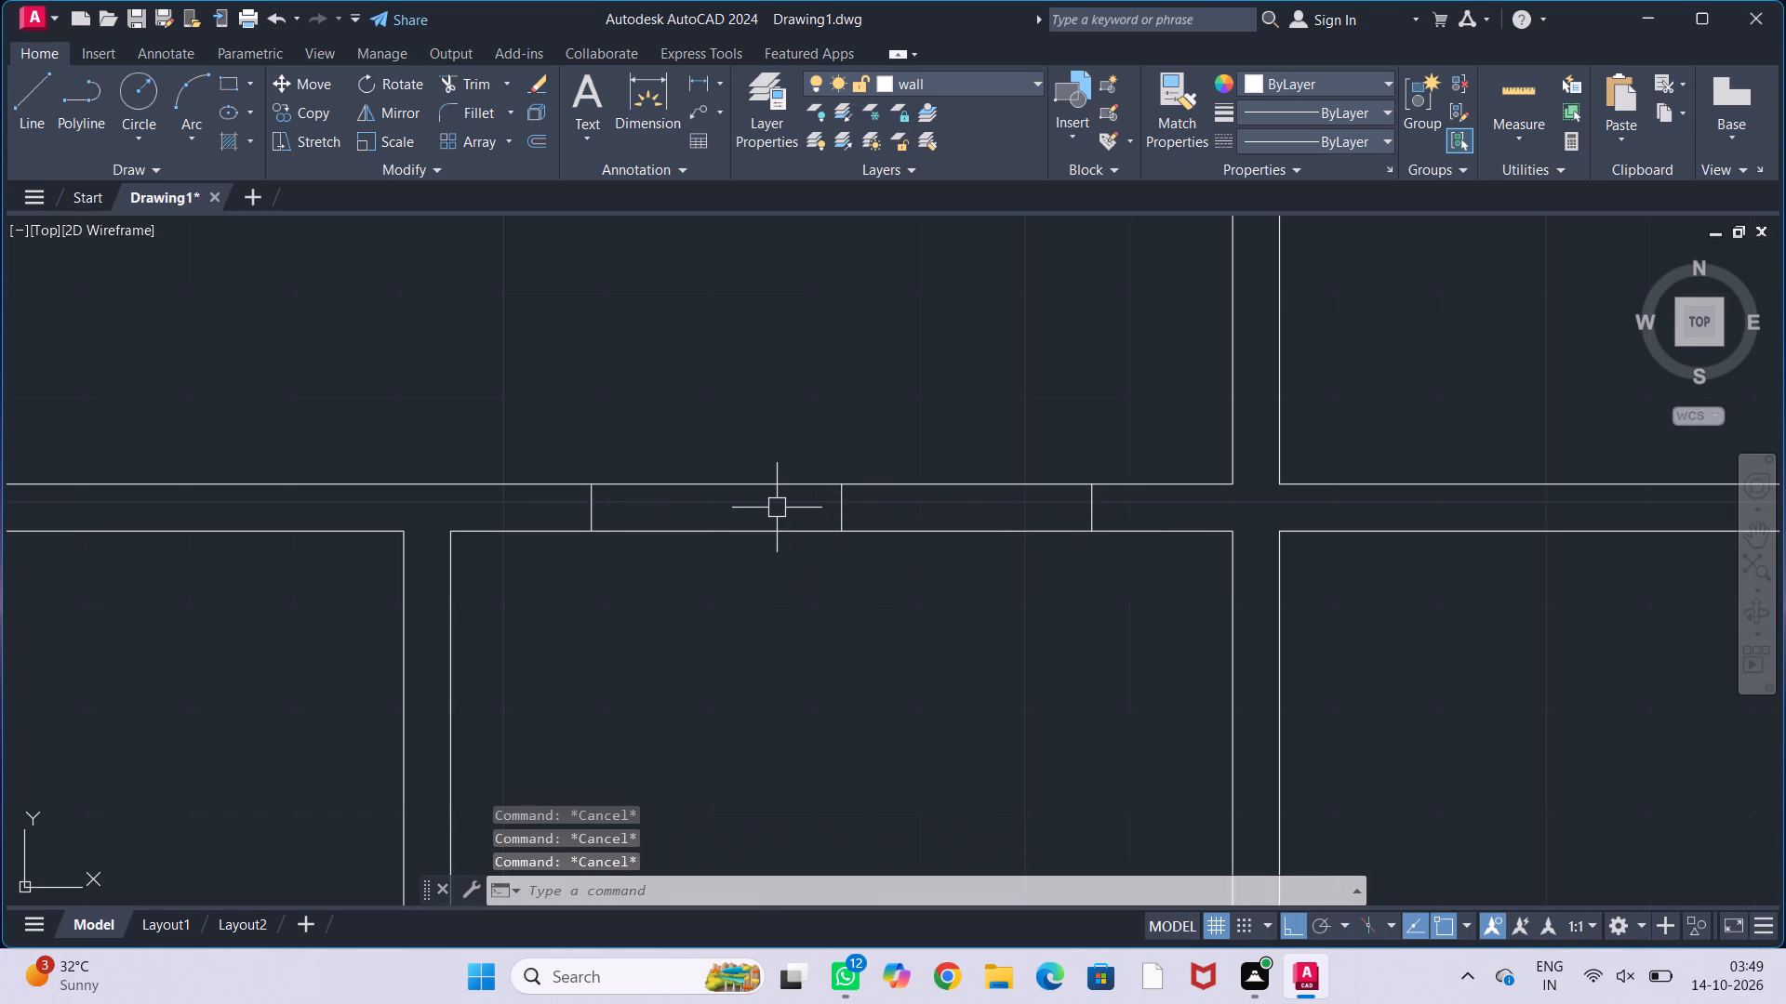
Trim both wall lines between the offset lines and remove the centre line, opening a gap between the large room and bottom-middle room.
{"action": "type", "text": "tr"}
{"action": "key", "text": "Return"}
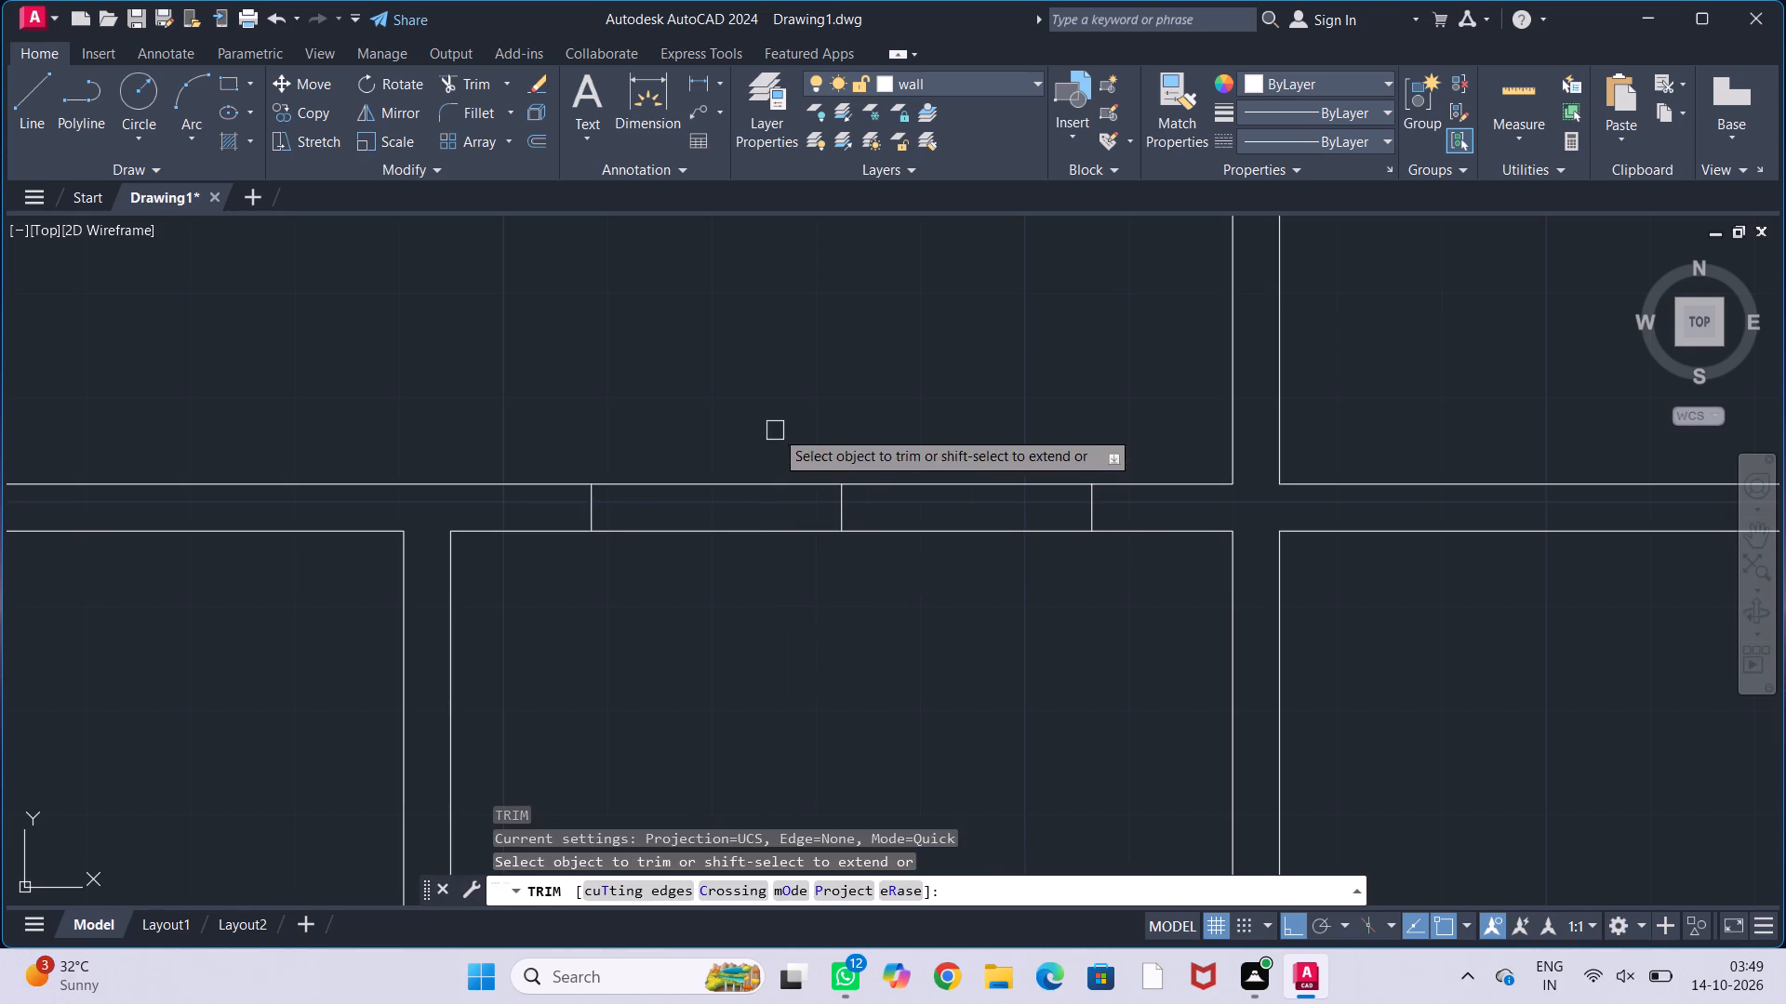
{"action": "left_click_drag", "start_coordinate": [775, 429], "coordinate": [759, 652]}
{"action": "left_click_drag", "start_coordinate": [907, 428], "coordinate": [944, 633]}
{"action": "left_click", "coordinate": [843, 524]}
{"action": "key", "text": "Escape"}
{"action": "key", "text": "Escape"}
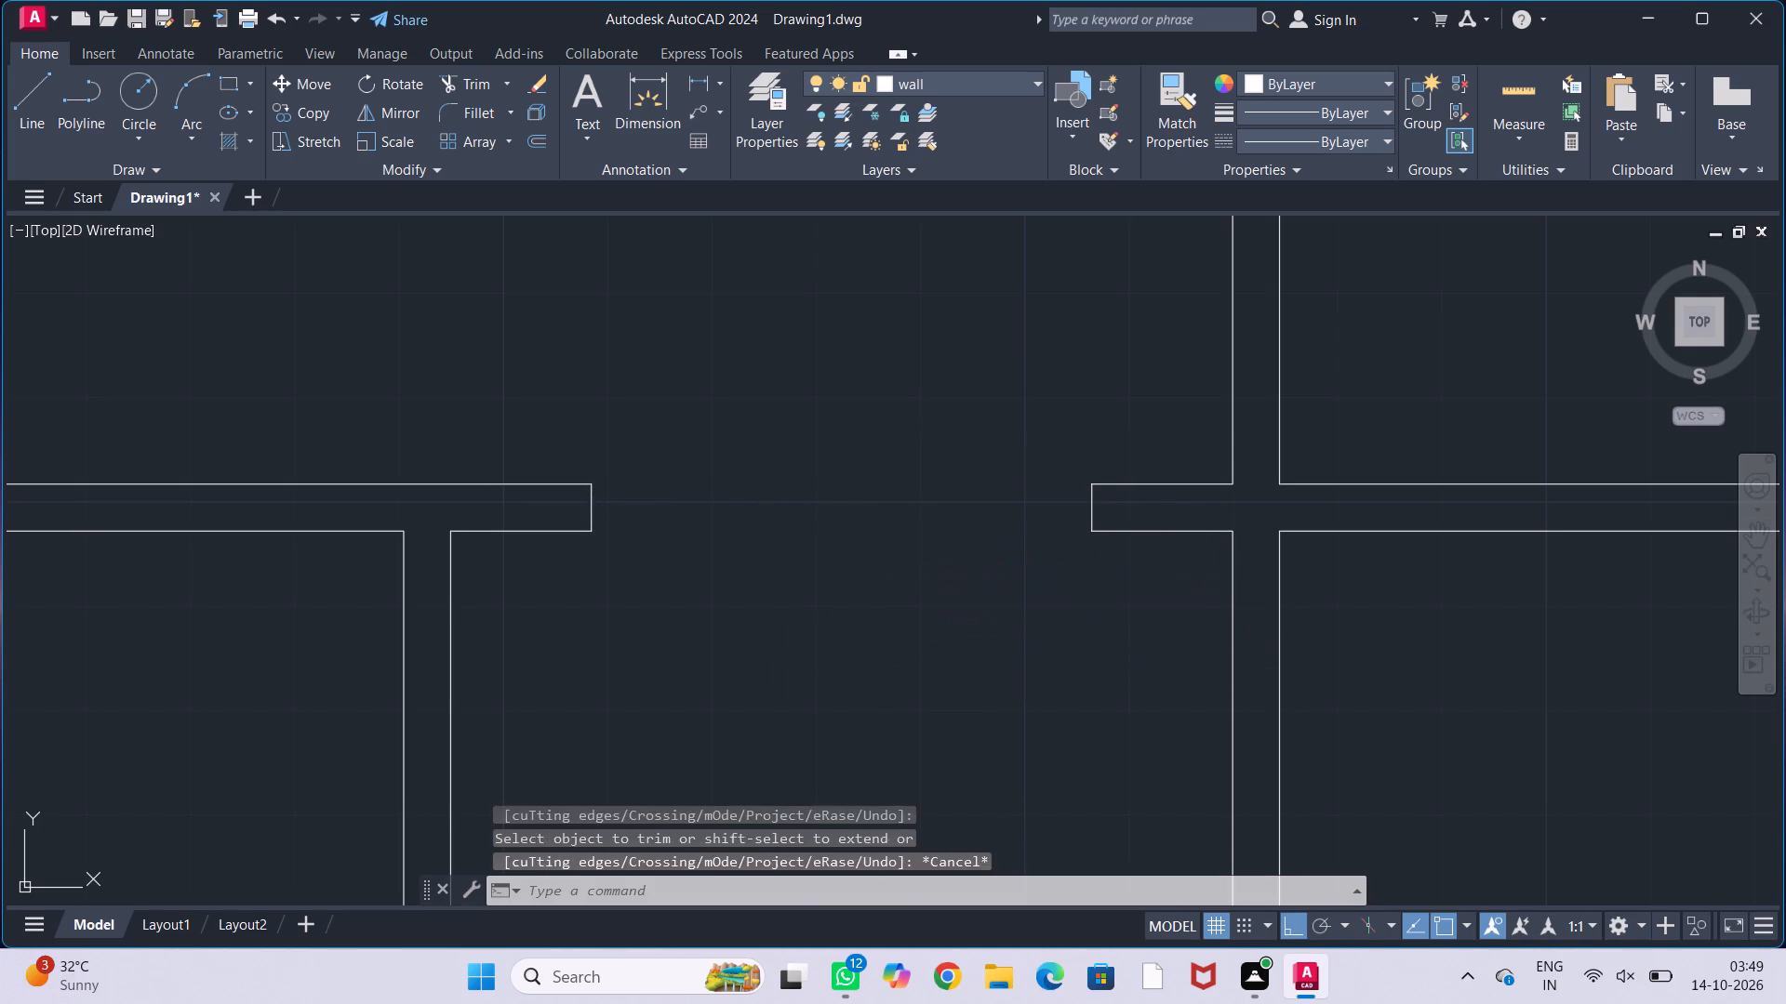
{"action": "key", "text": "Escape"}
{"action": "key", "text": "Escape"}
{"action": "key", "text": "Escape"}
Trim away both lines of the partition wall between the bottom-middle and bottom-right rooms, merging them into one space.
{"action": "scroll", "coordinate": [887, 587], "scroll_direction": "down", "scroll_amount": 2}
{"action": "middle_click", "coordinate": [886, 587]}
{"action": "middle_click_drag", "start_coordinate": [885, 592], "coordinate": [923, 586]}
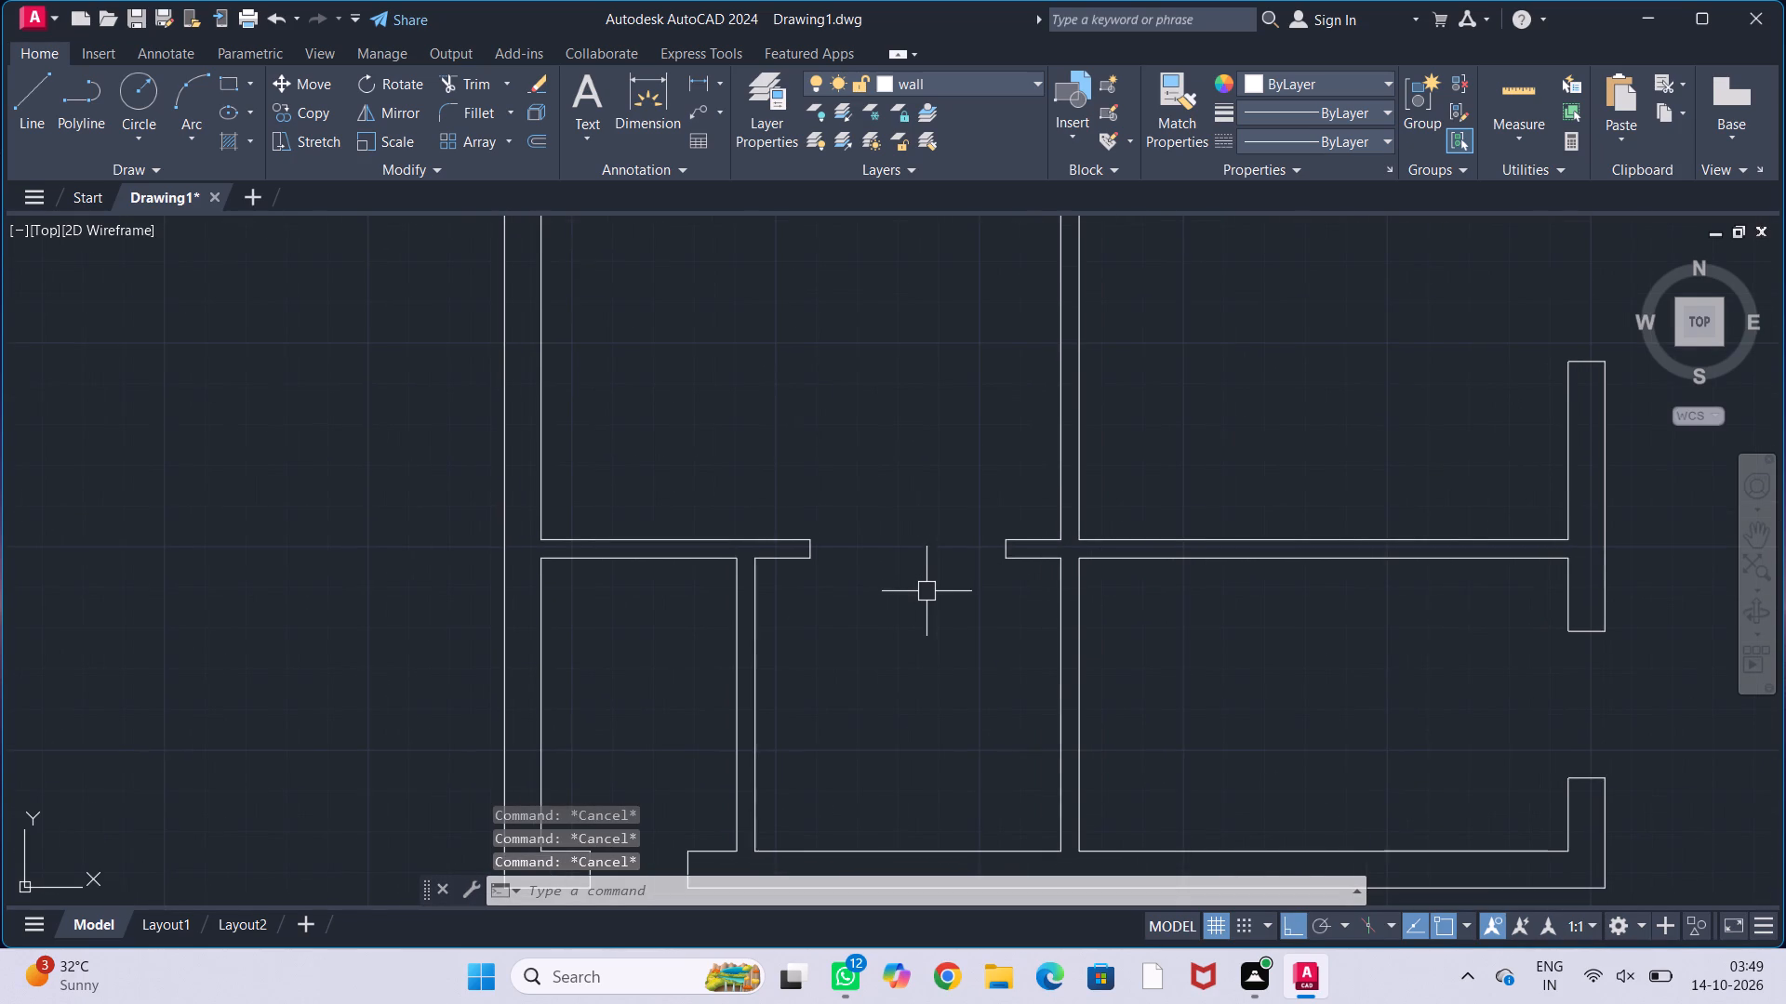
{"action": "scroll", "coordinate": [924, 597], "scroll_direction": "down", "scroll_amount": 2}
{"action": "middle_click_drag", "start_coordinate": [900, 628], "coordinate": [900, 594]}
{"action": "scroll", "coordinate": [900, 584], "scroll_direction": "up", "scroll_amount": 1}
{"action": "middle_click_drag", "start_coordinate": [903, 582], "coordinate": [909, 564]}
{"action": "scroll", "coordinate": [916, 578], "scroll_direction": "up", "scroll_amount": 1}
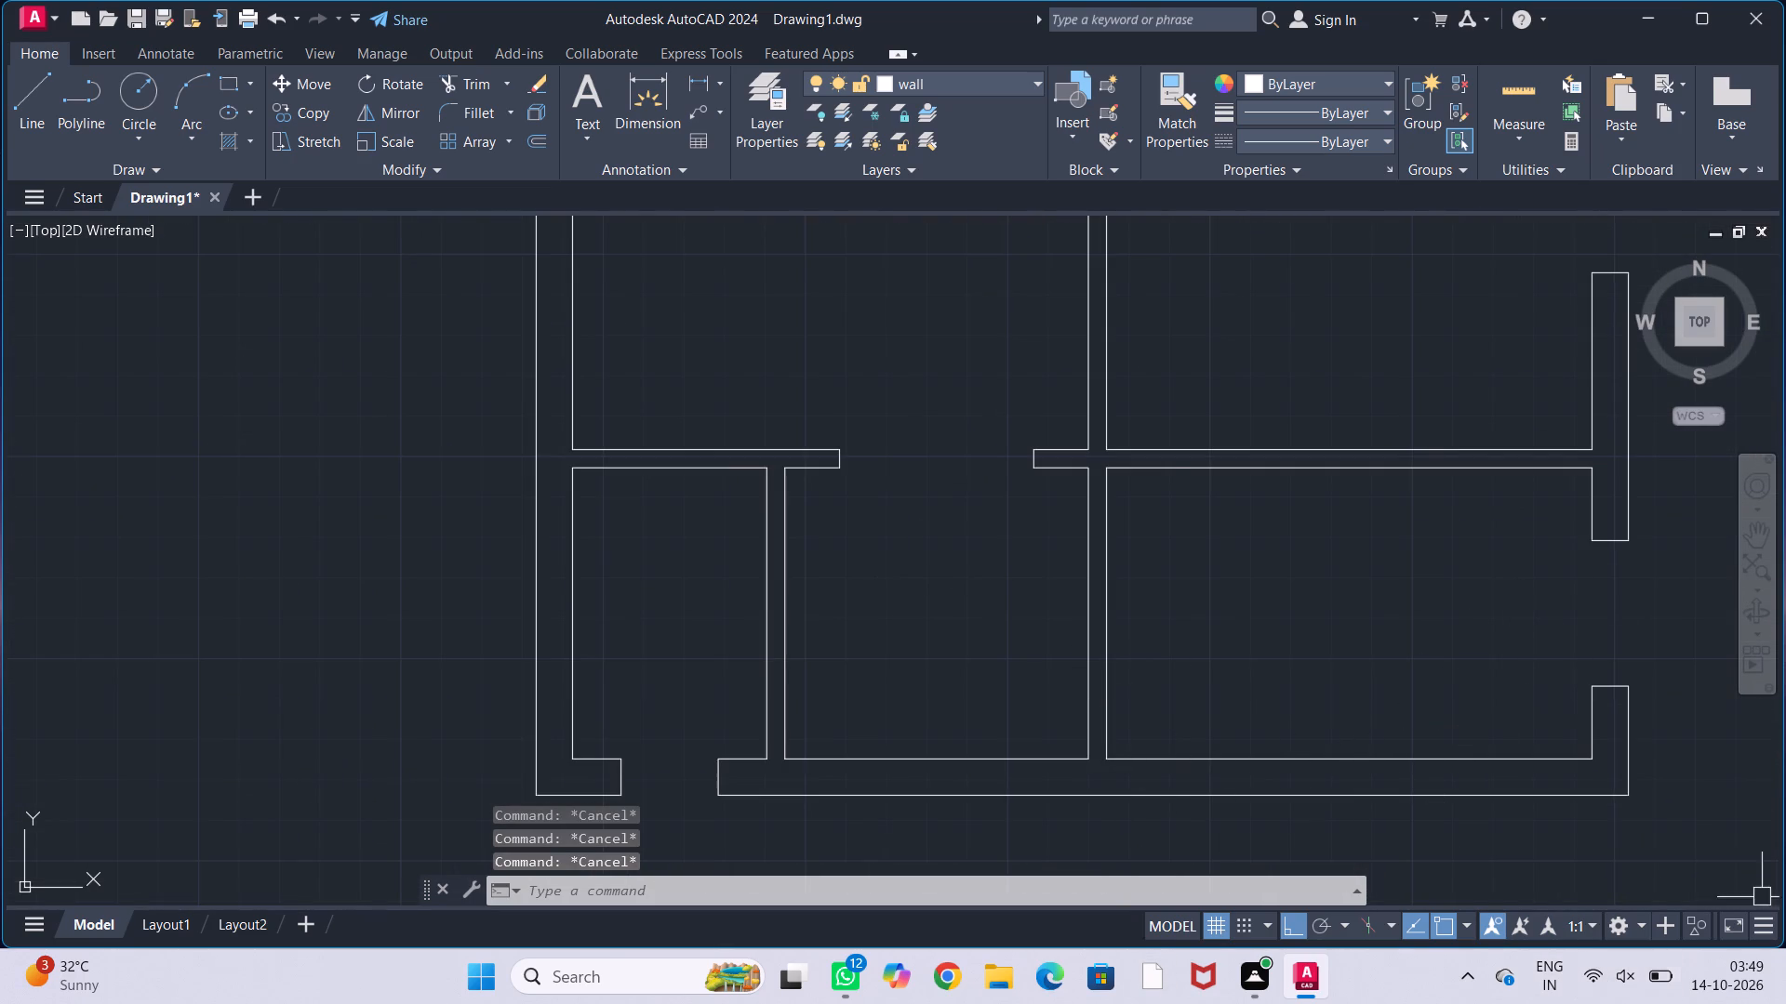
{"action": "scroll", "coordinate": [1334, 596], "scroll_direction": "down", "scroll_amount": 1}
{"action": "middle_click_drag", "start_coordinate": [1342, 592], "coordinate": [1260, 605]}
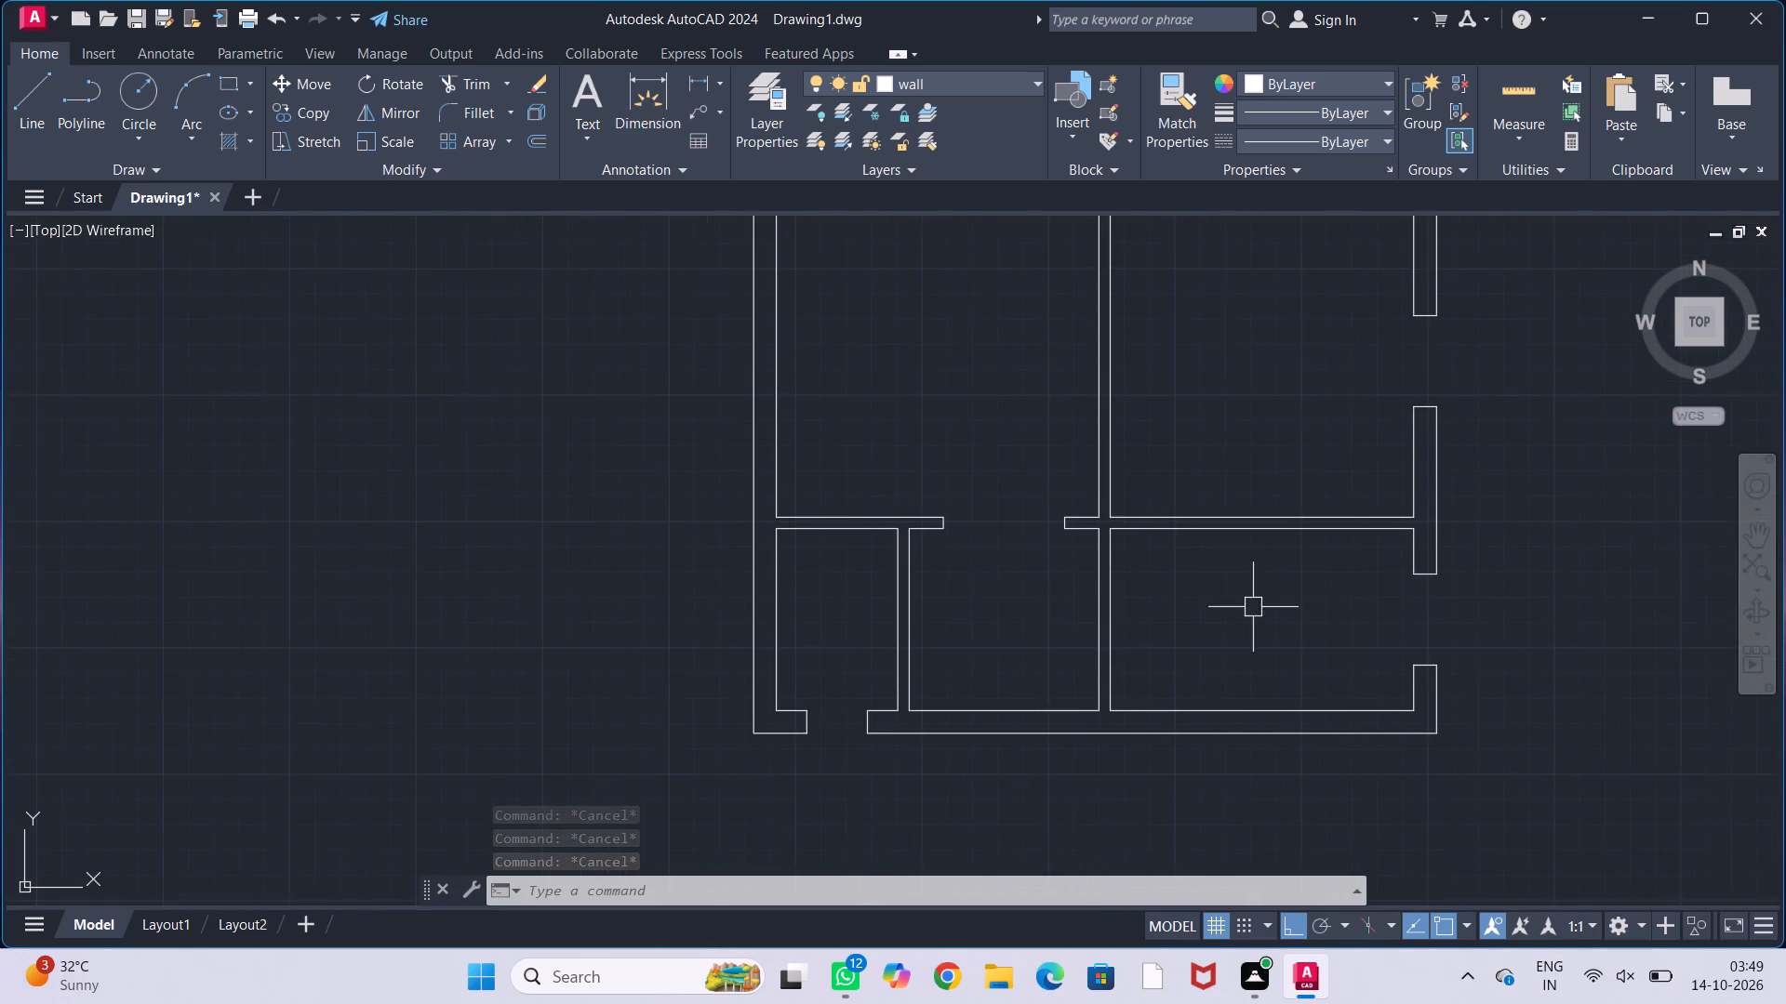
{"action": "middle_click_drag", "start_coordinate": [1301, 647], "coordinate": [1233, 575]}
{"action": "middle_click_drag", "start_coordinate": [1160, 565], "coordinate": [1162, 563]}
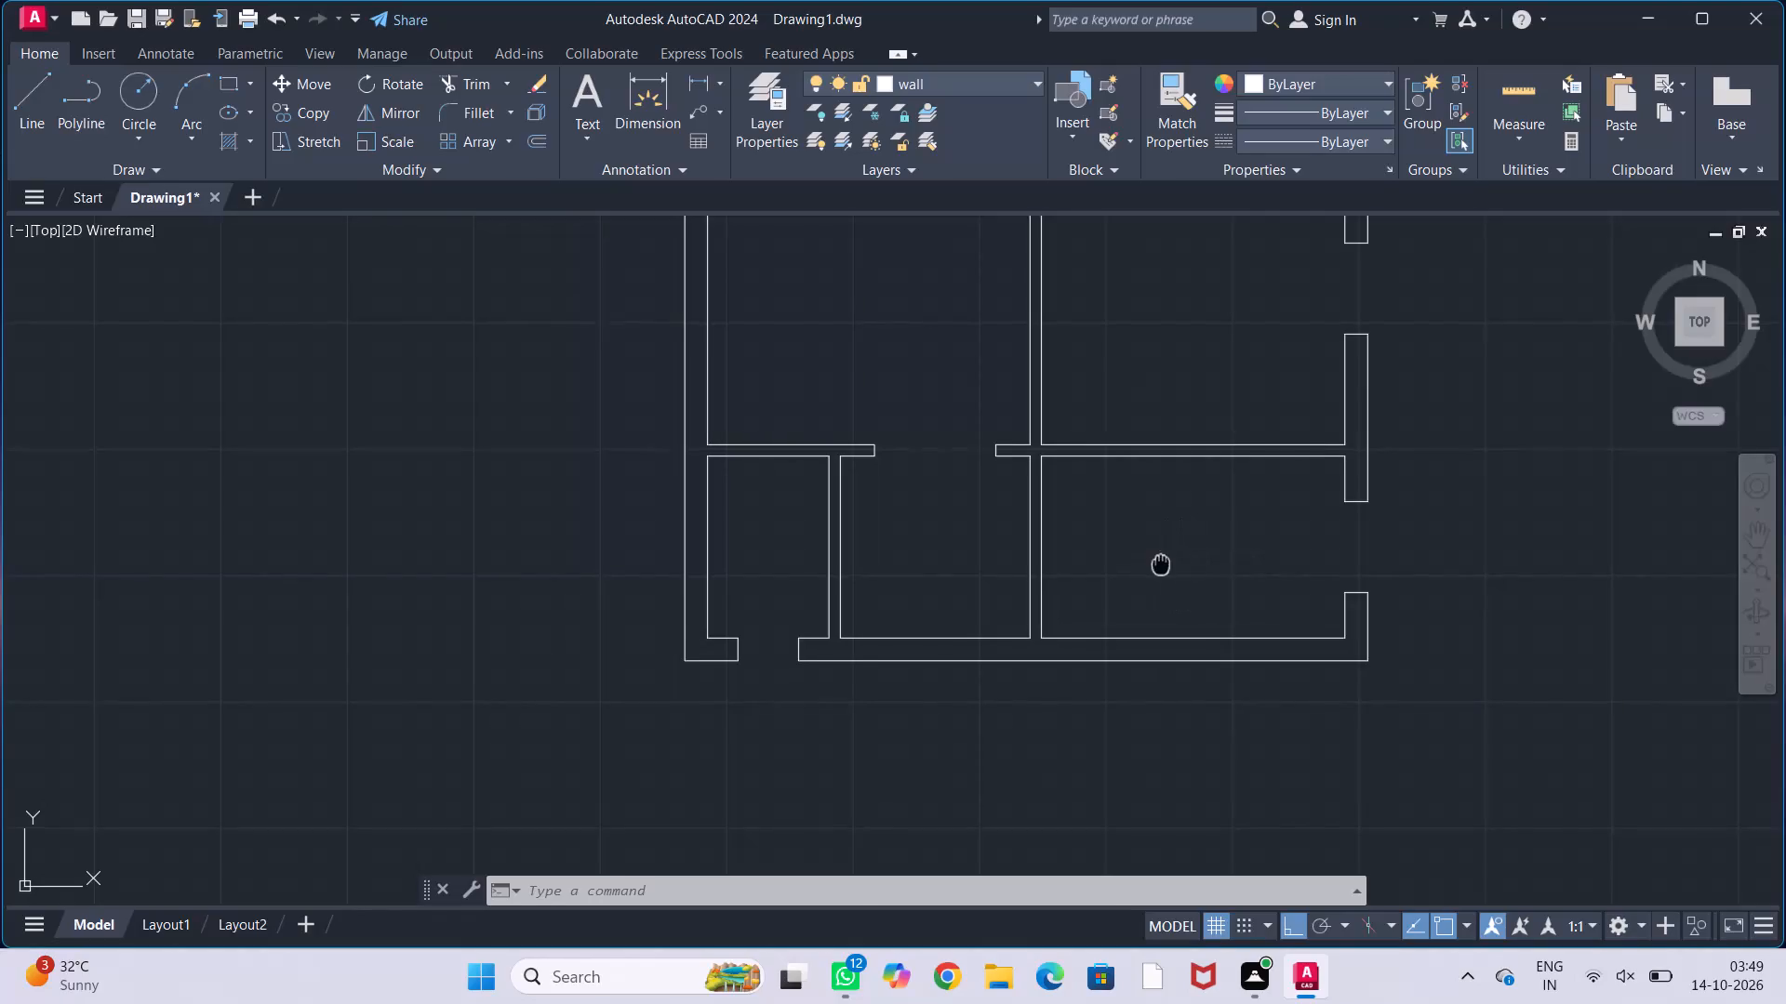
{"action": "middle_click_drag", "start_coordinate": [1162, 563], "coordinate": [1168, 562]}
{"action": "scroll", "coordinate": [1078, 570], "scroll_direction": "up", "scroll_amount": 1}
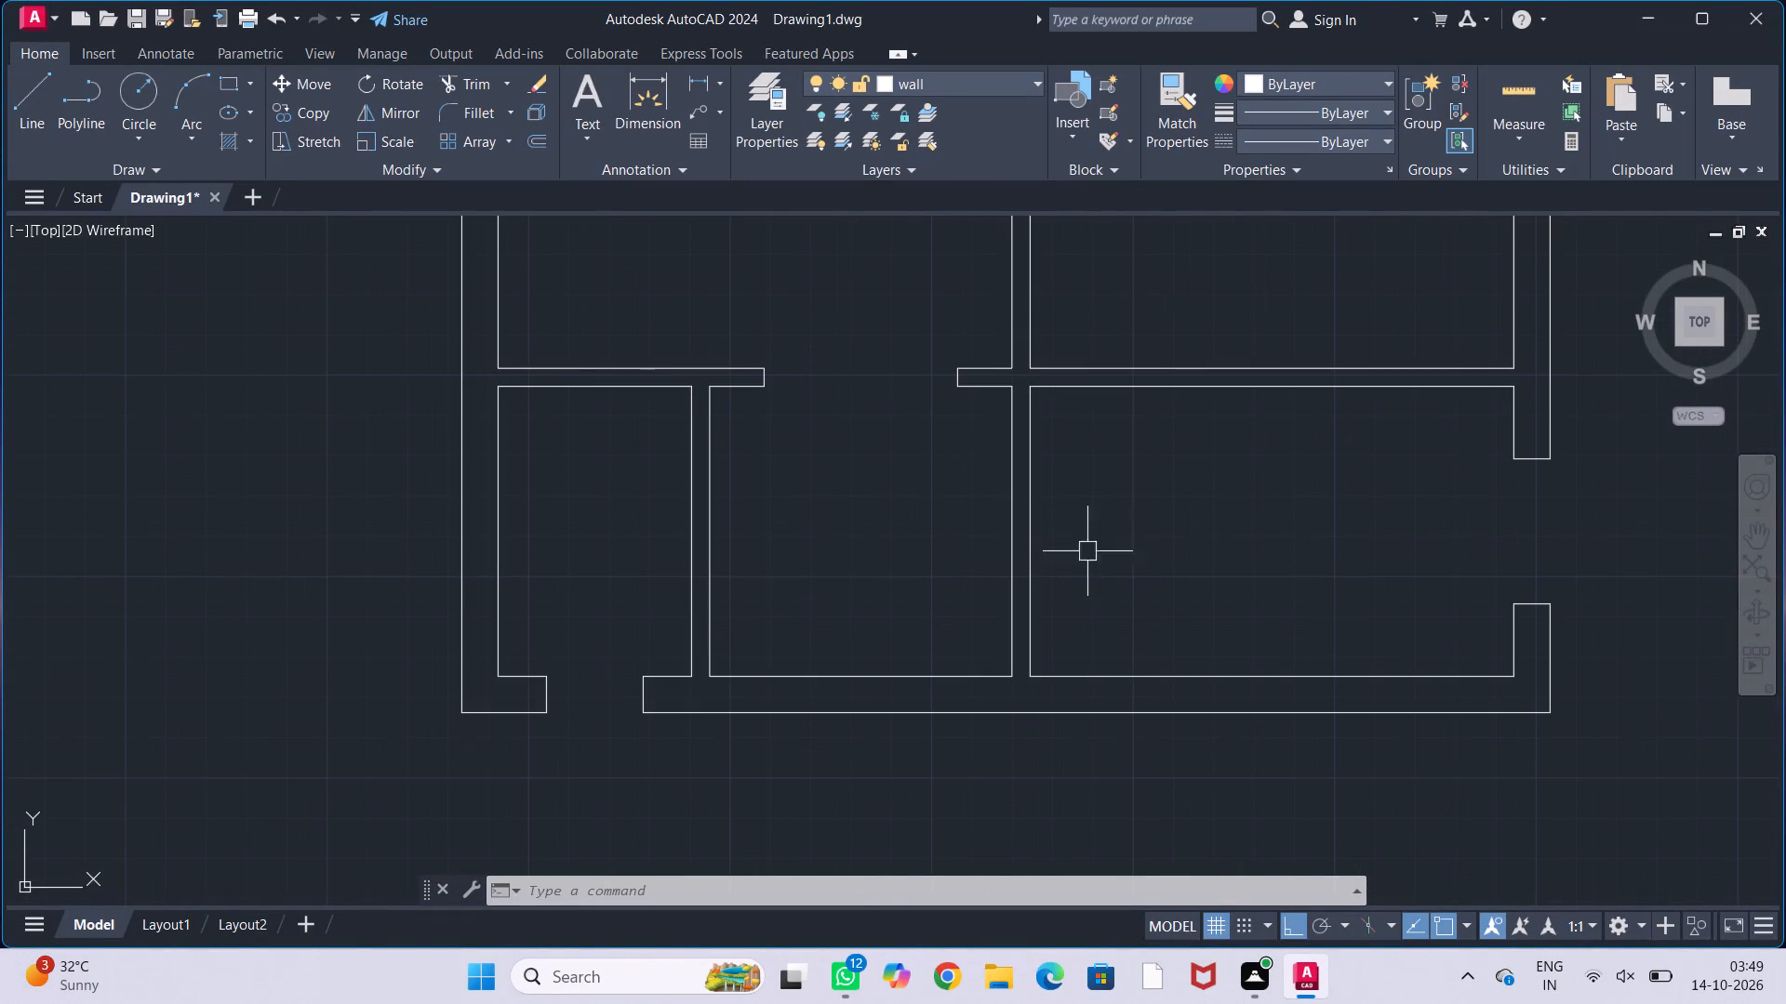
{"action": "left_click", "coordinate": [1087, 561]}
{"action": "key", "text": "Escape"}
{"action": "key", "text": "Escape"}
{"action": "key", "text": "Escape"}
{"action": "type", "text": "tr"}
{"action": "key", "text": "Return"}
{"action": "left_click", "coordinate": [1087, 561]}
{"action": "left_click", "coordinate": [944, 537]}
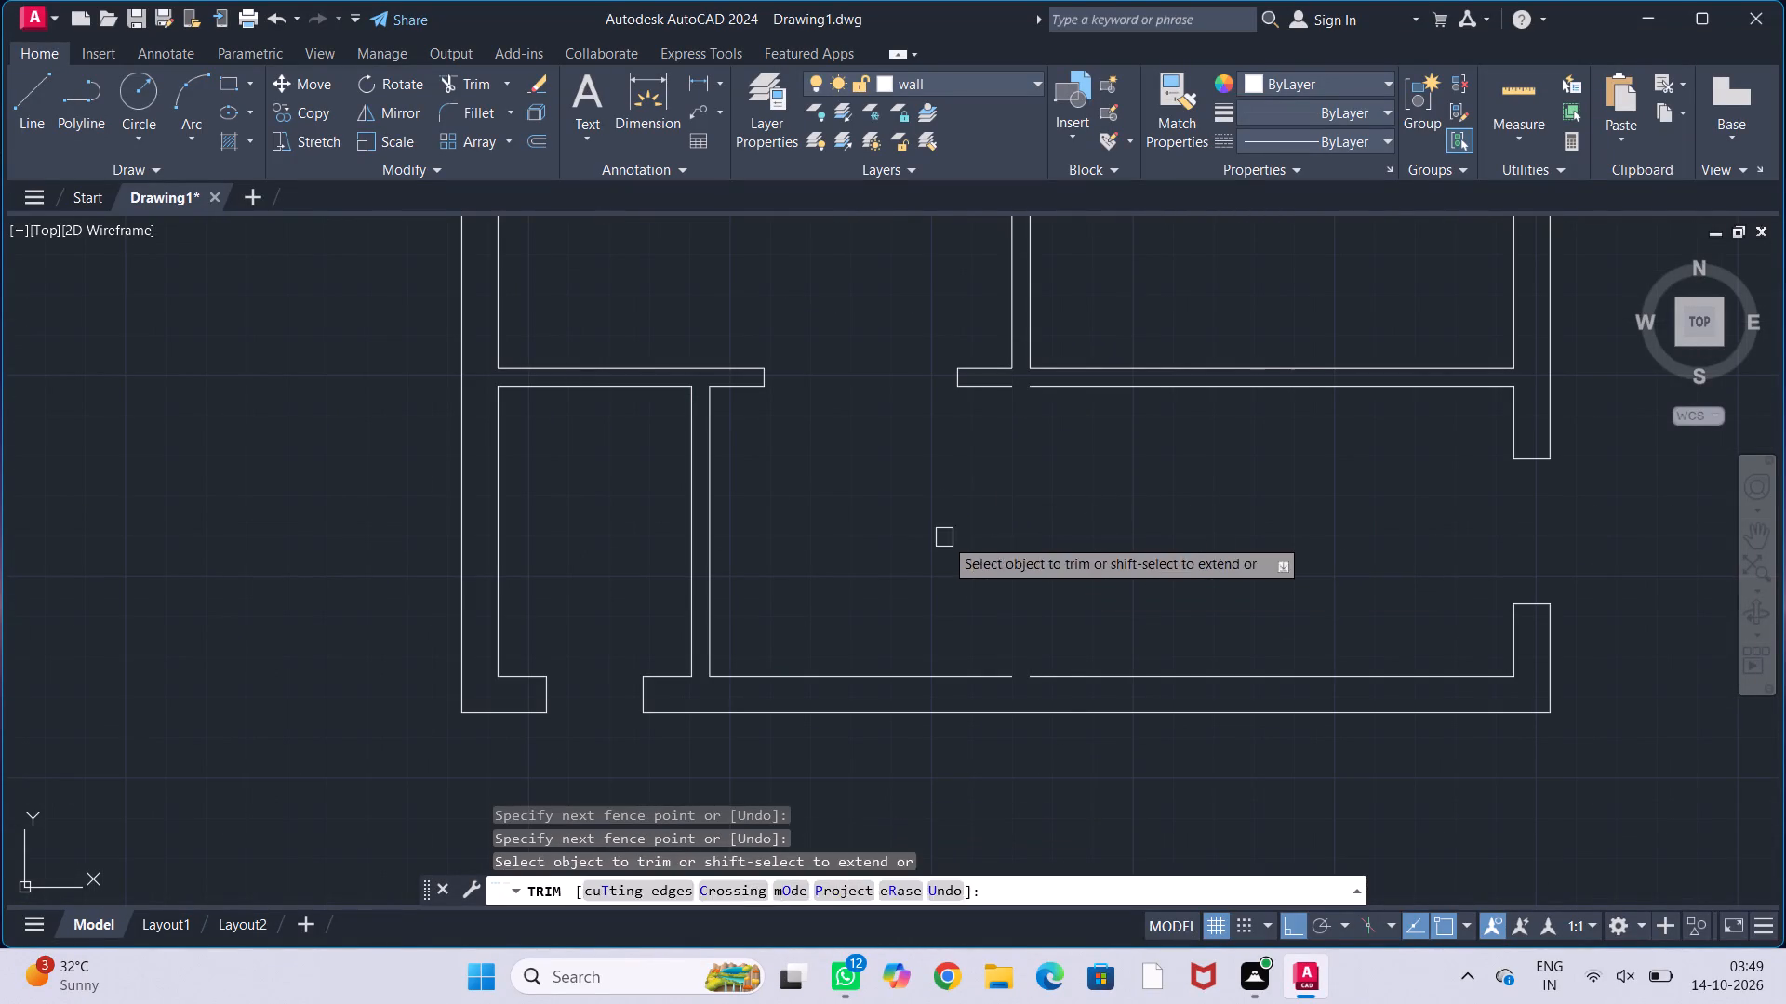
{"action": "key", "text": "Escape"}
{"action": "key", "text": "Escape"}
{"action": "key", "text": "Escape"}
Delete the shorter inner line of the merged space's bottom wall and stretch the remaining one across to the left partition.
{"action": "middle_click_drag", "start_coordinate": [1035, 526], "coordinate": [1031, 479]}
{"action": "left_click", "coordinate": [957, 630]}
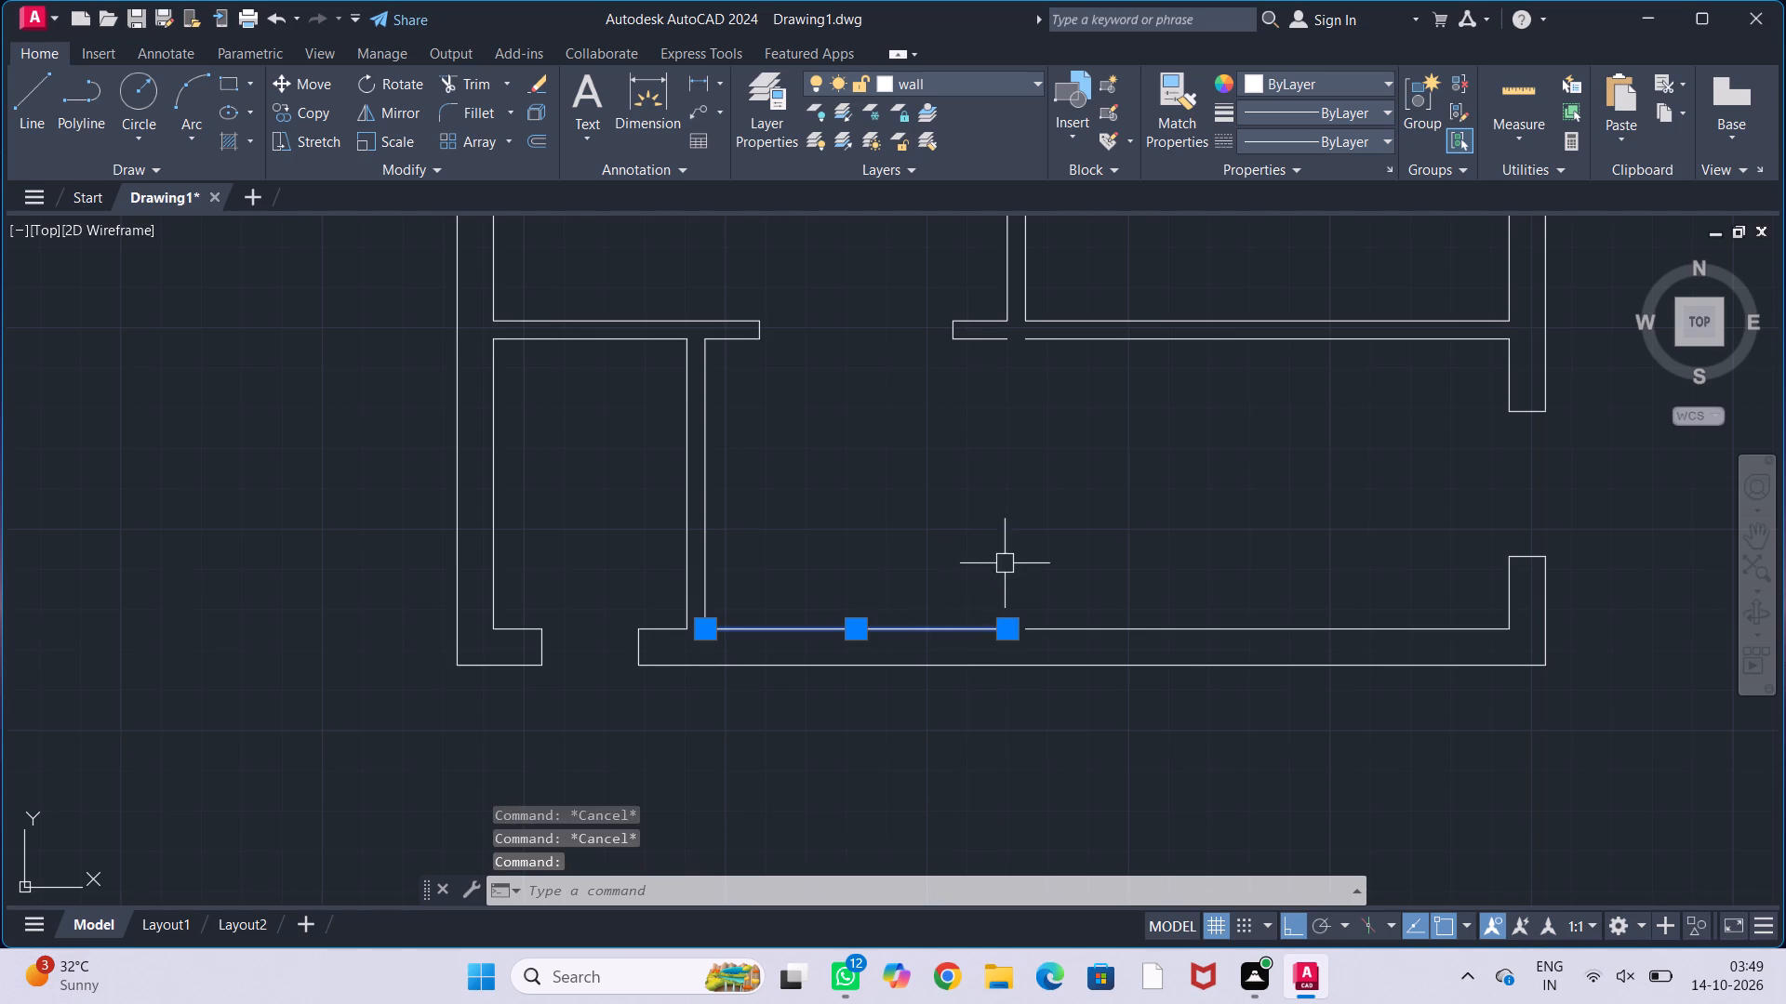
{"action": "key", "text": "Delete"}
{"action": "left_click", "coordinate": [1066, 624]}
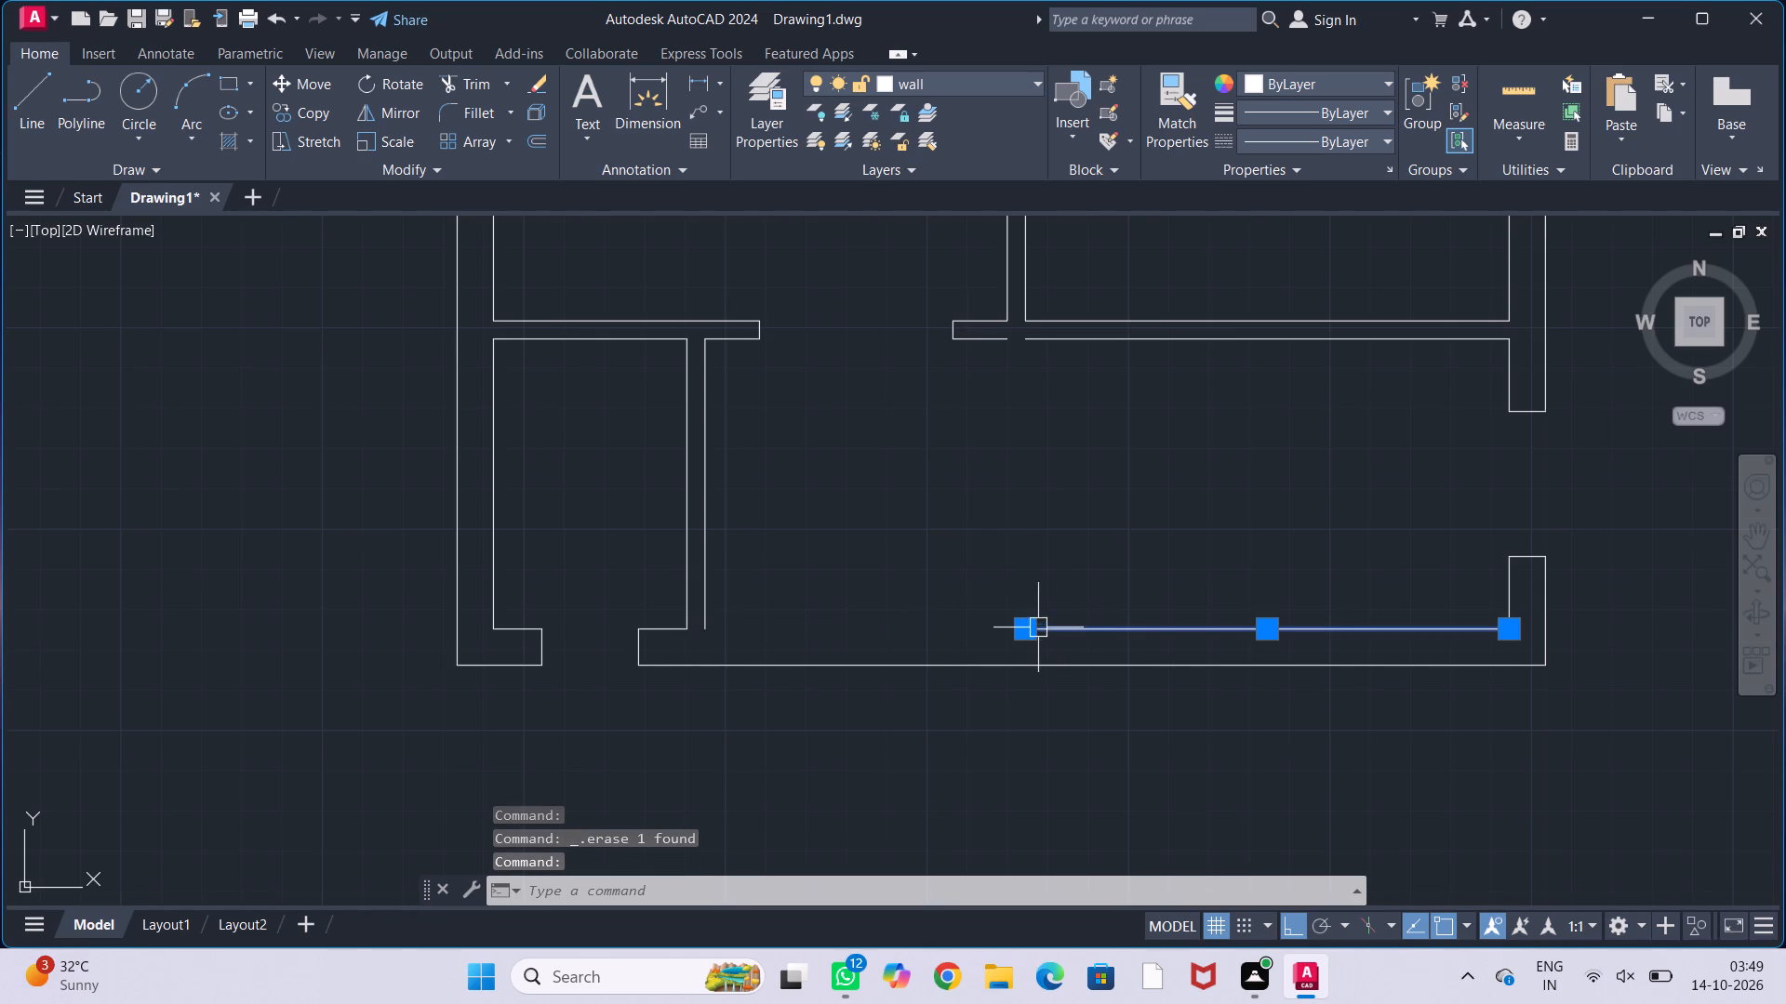
{"action": "left_click", "coordinate": [1028, 627]}
{"action": "left_click", "coordinate": [700, 629]}
{"action": "key", "text": "Escape"}
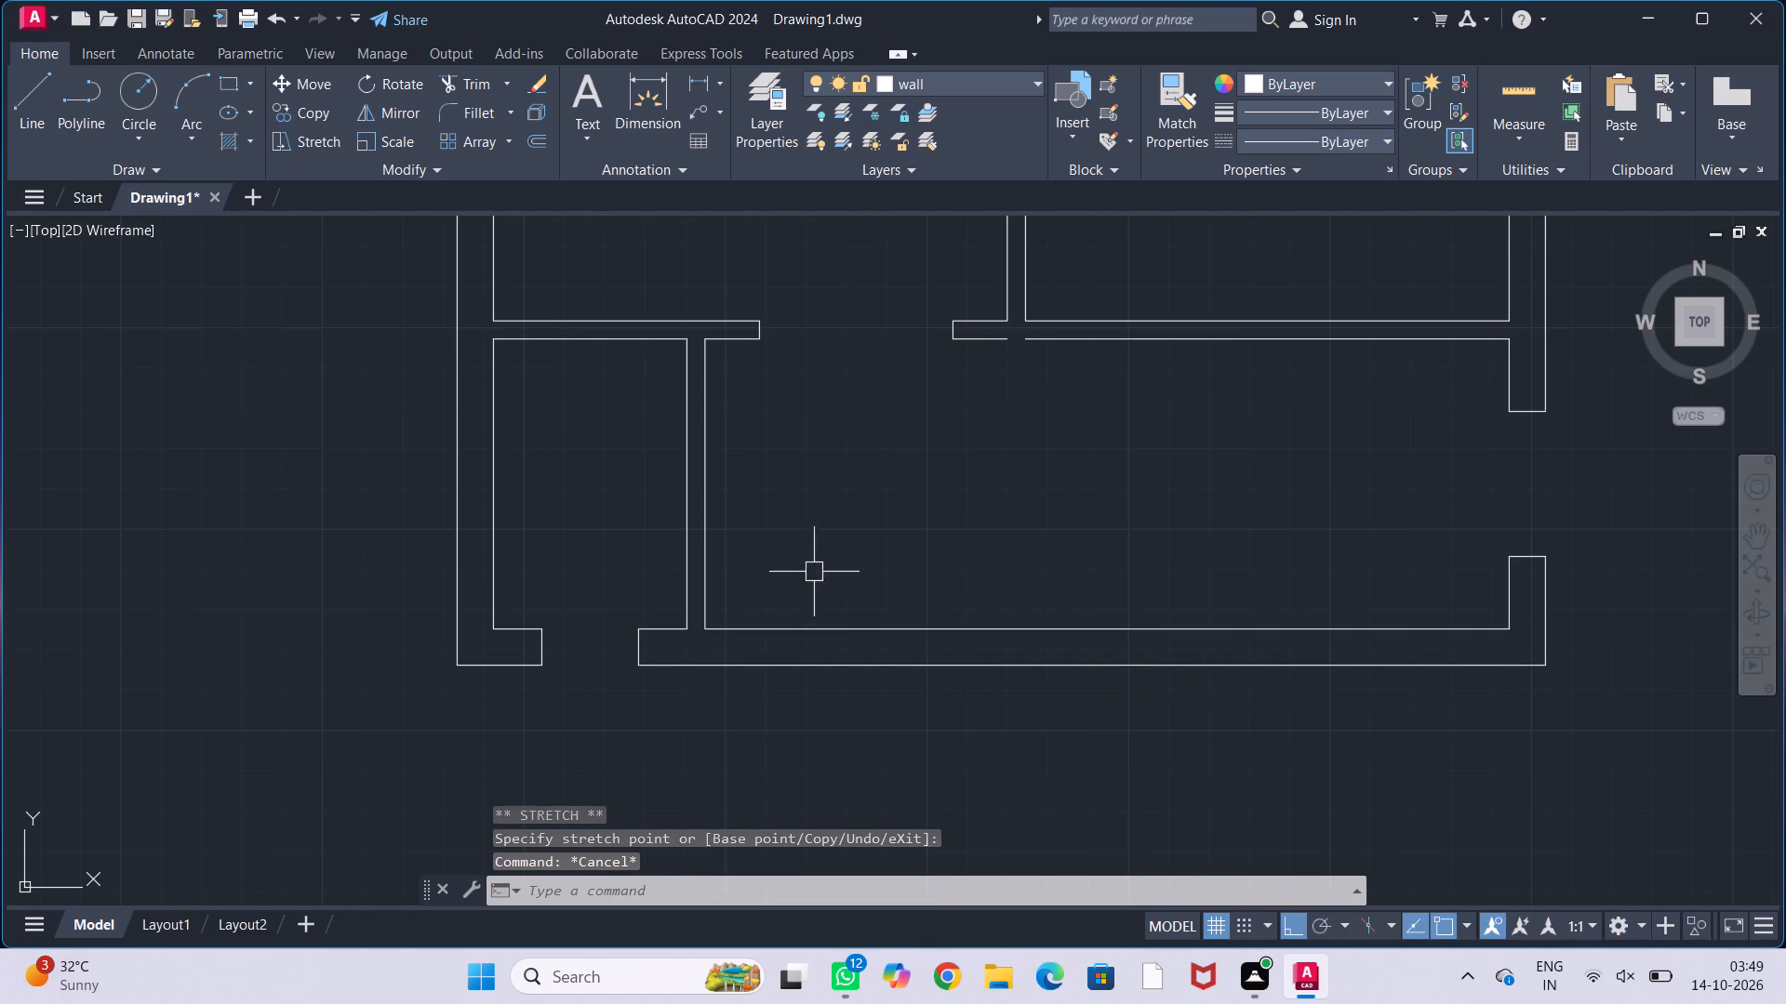
{"action": "key", "text": "Escape"}
{"action": "key", "text": "Escape"}
Delete the short lower line of the merged space's top wall and stretch the longer line to the edge of the 4' opening.
{"action": "middle_click_drag", "start_coordinate": [1004, 466], "coordinate": [962, 560]}
{"action": "scroll", "coordinate": [948, 420], "scroll_direction": "up", "scroll_amount": 1}
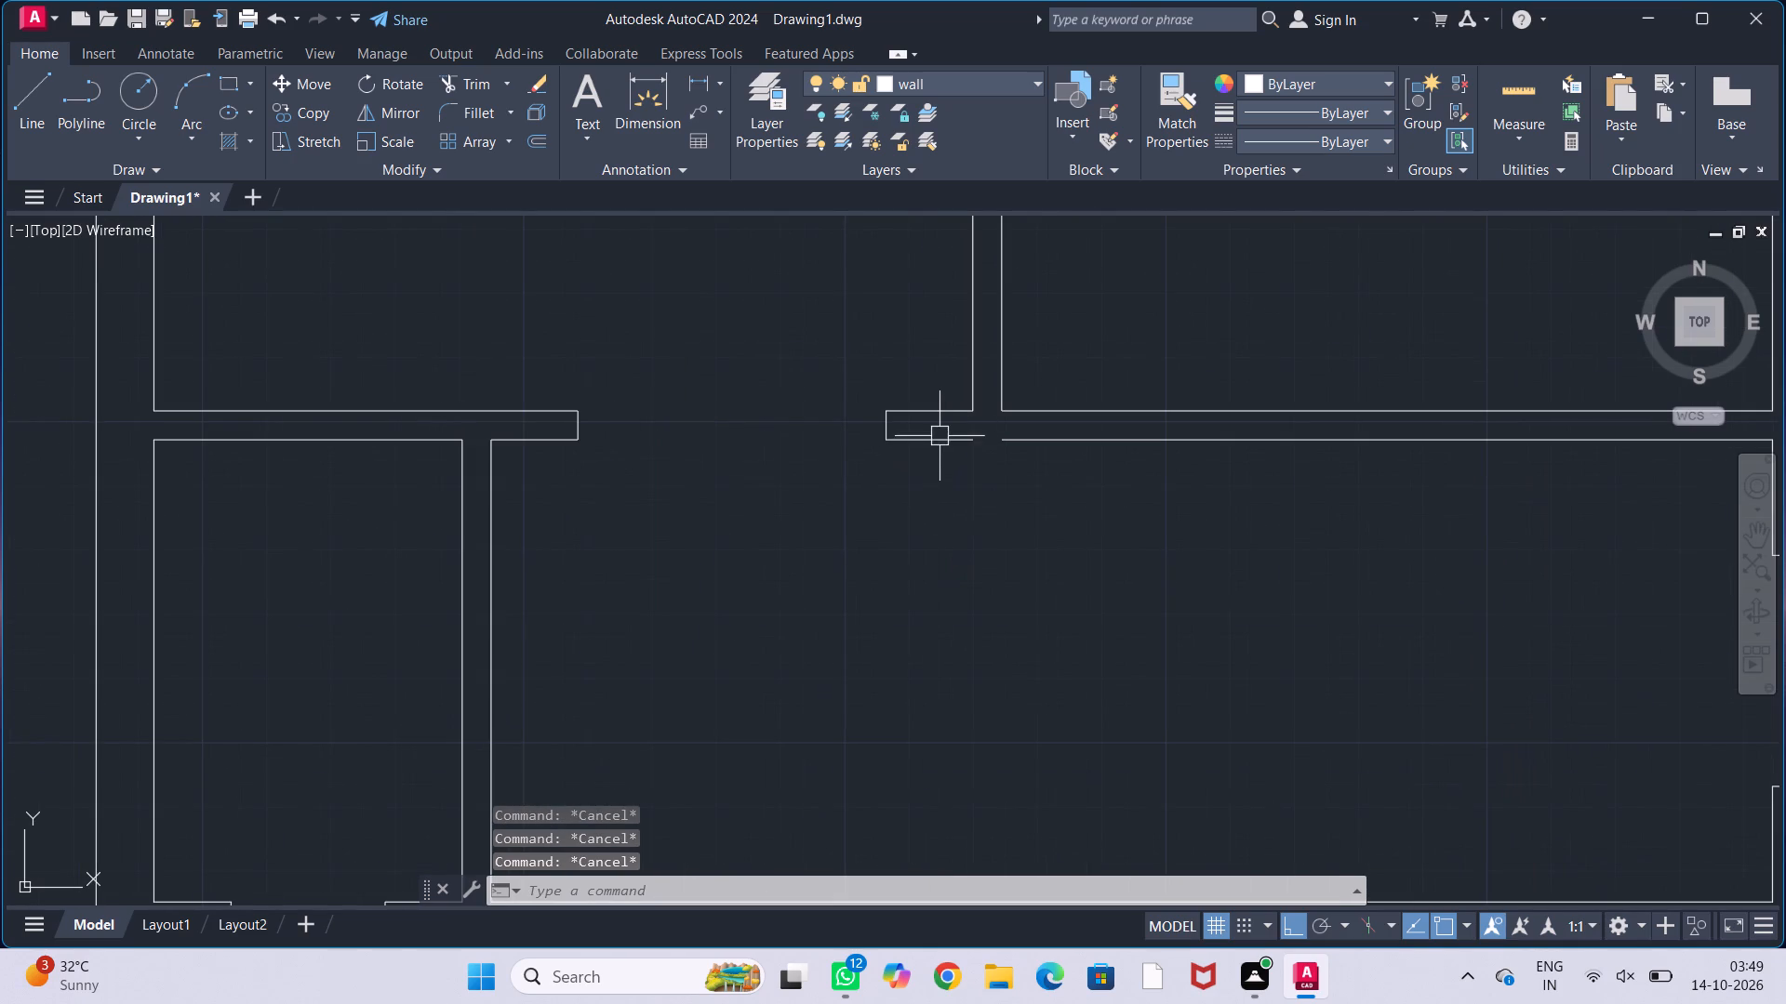
{"action": "left_click", "coordinate": [939, 437]}
{"action": "key", "text": "Delete"}
{"action": "scroll", "coordinate": [962, 509], "scroll_direction": "up", "scroll_amount": 2}
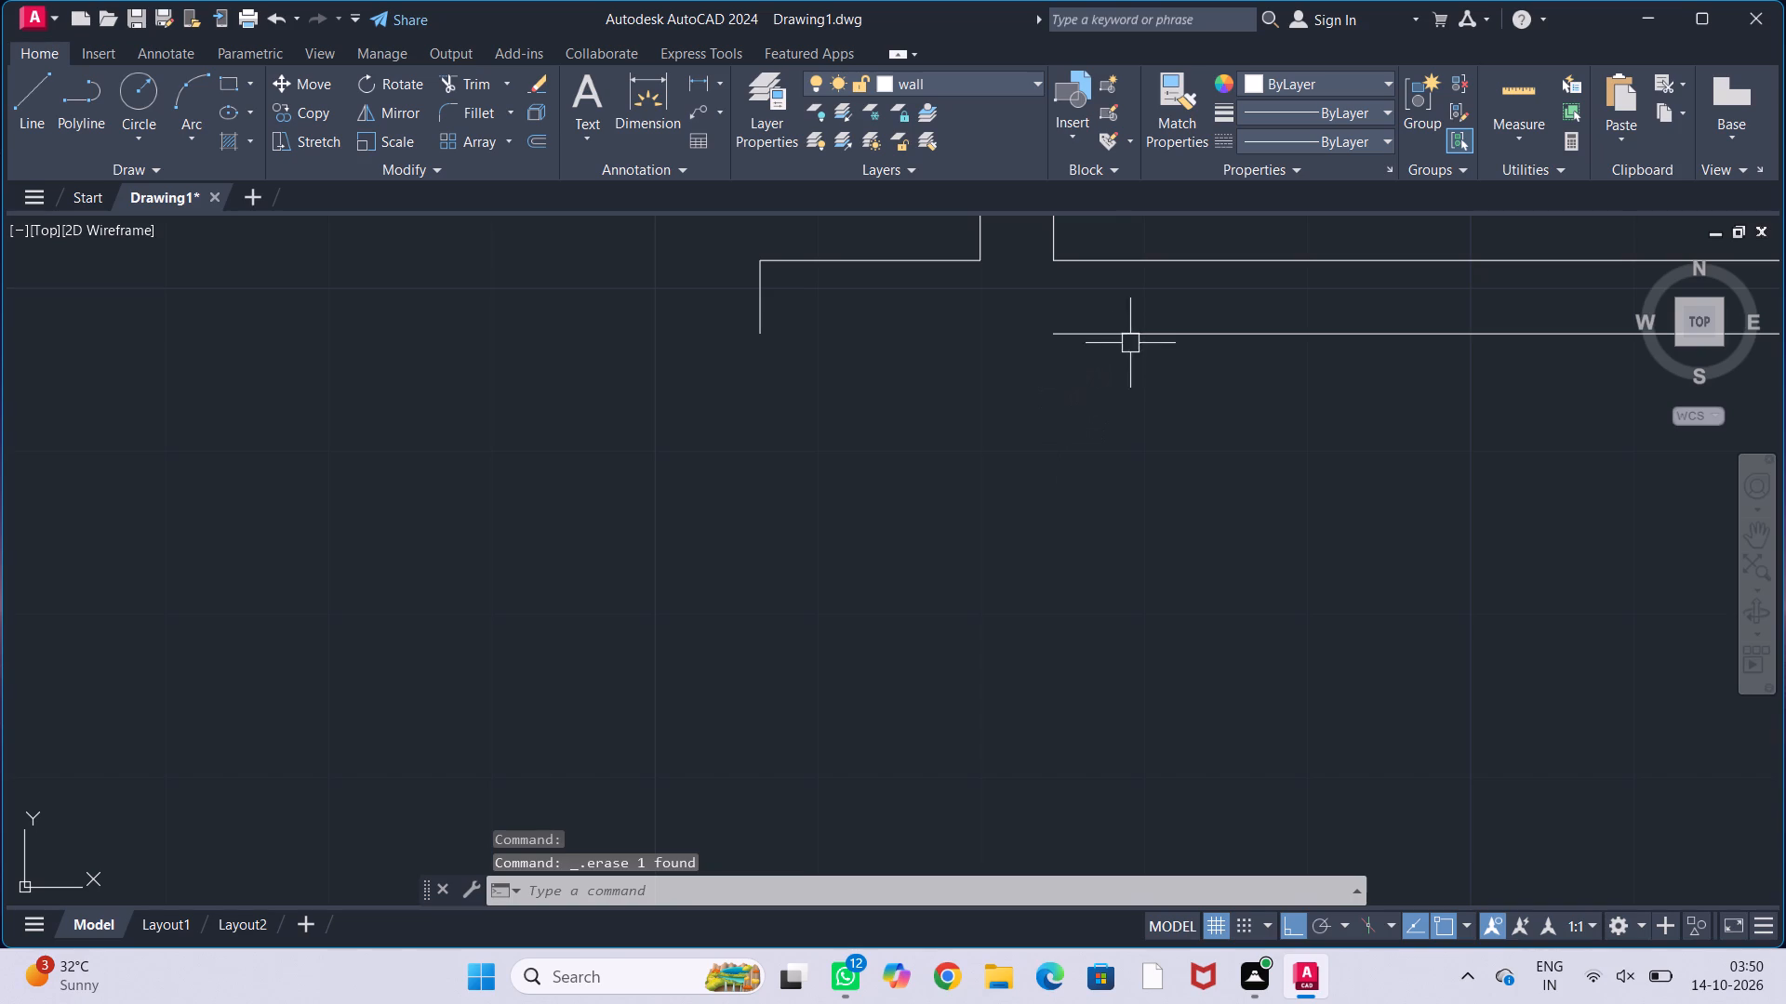
{"action": "left_click", "coordinate": [1143, 329]}
{"action": "left_click", "coordinate": [1060, 337]}
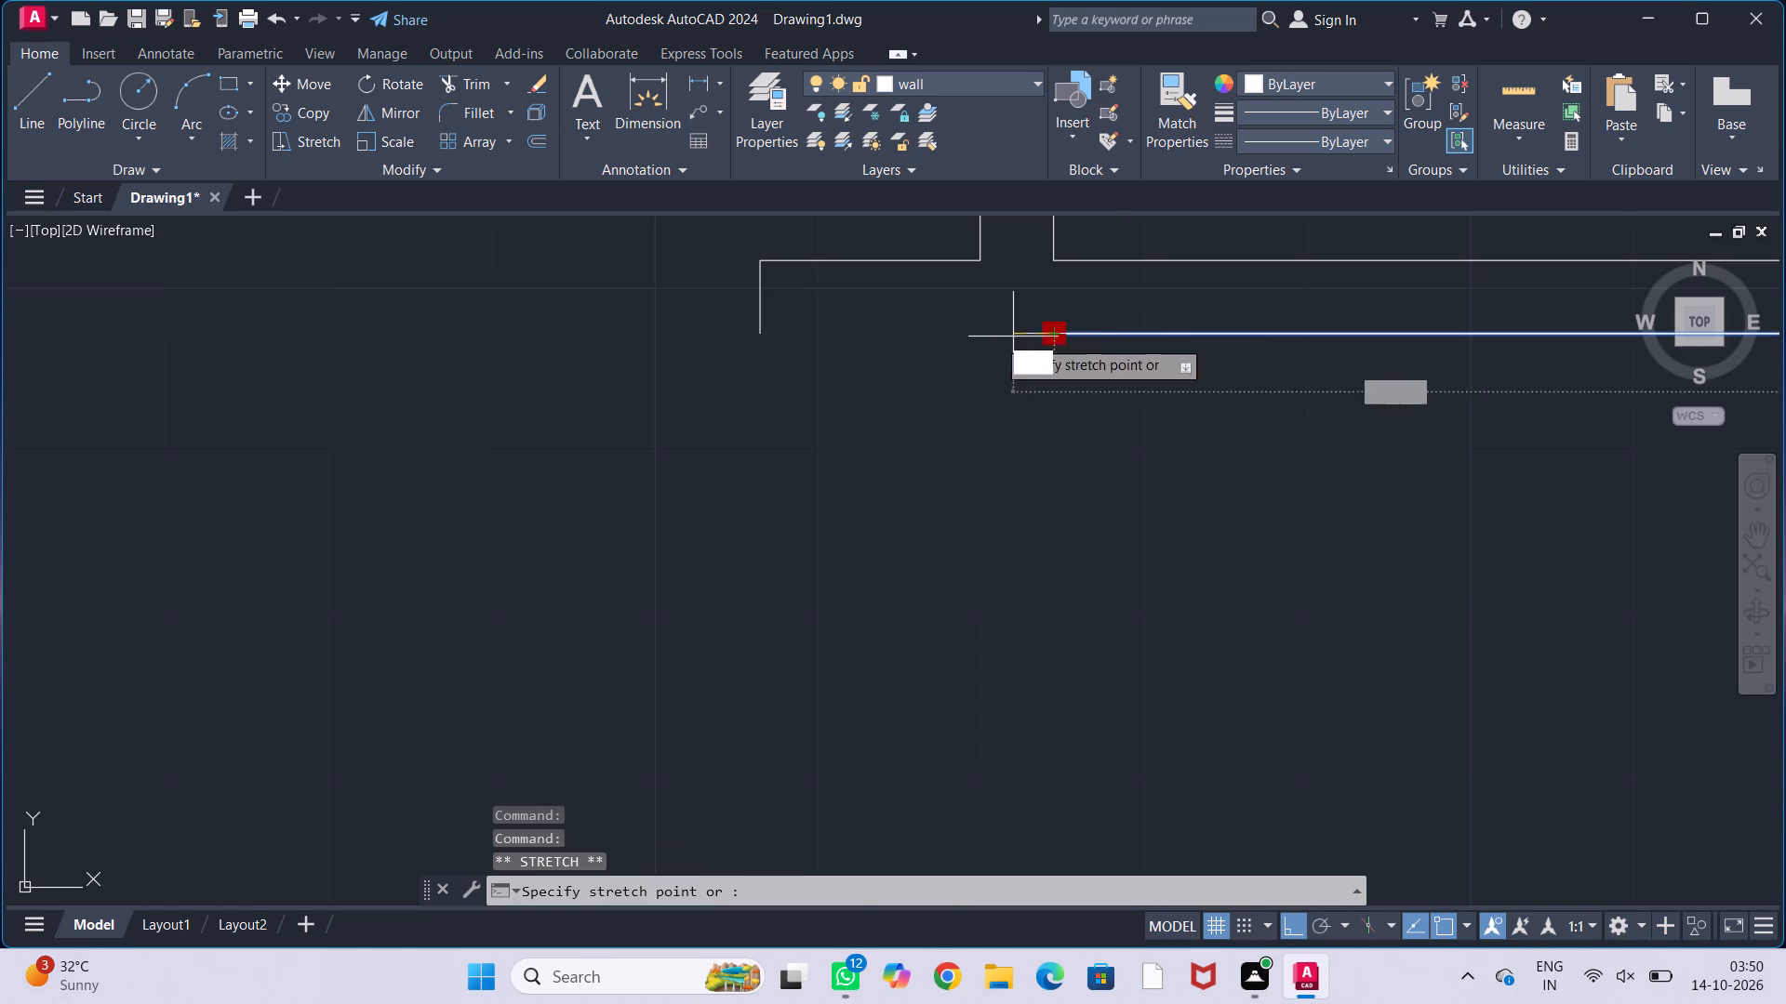
{"action": "left_click", "coordinate": [768, 335]}
{"action": "key", "text": "Escape"}
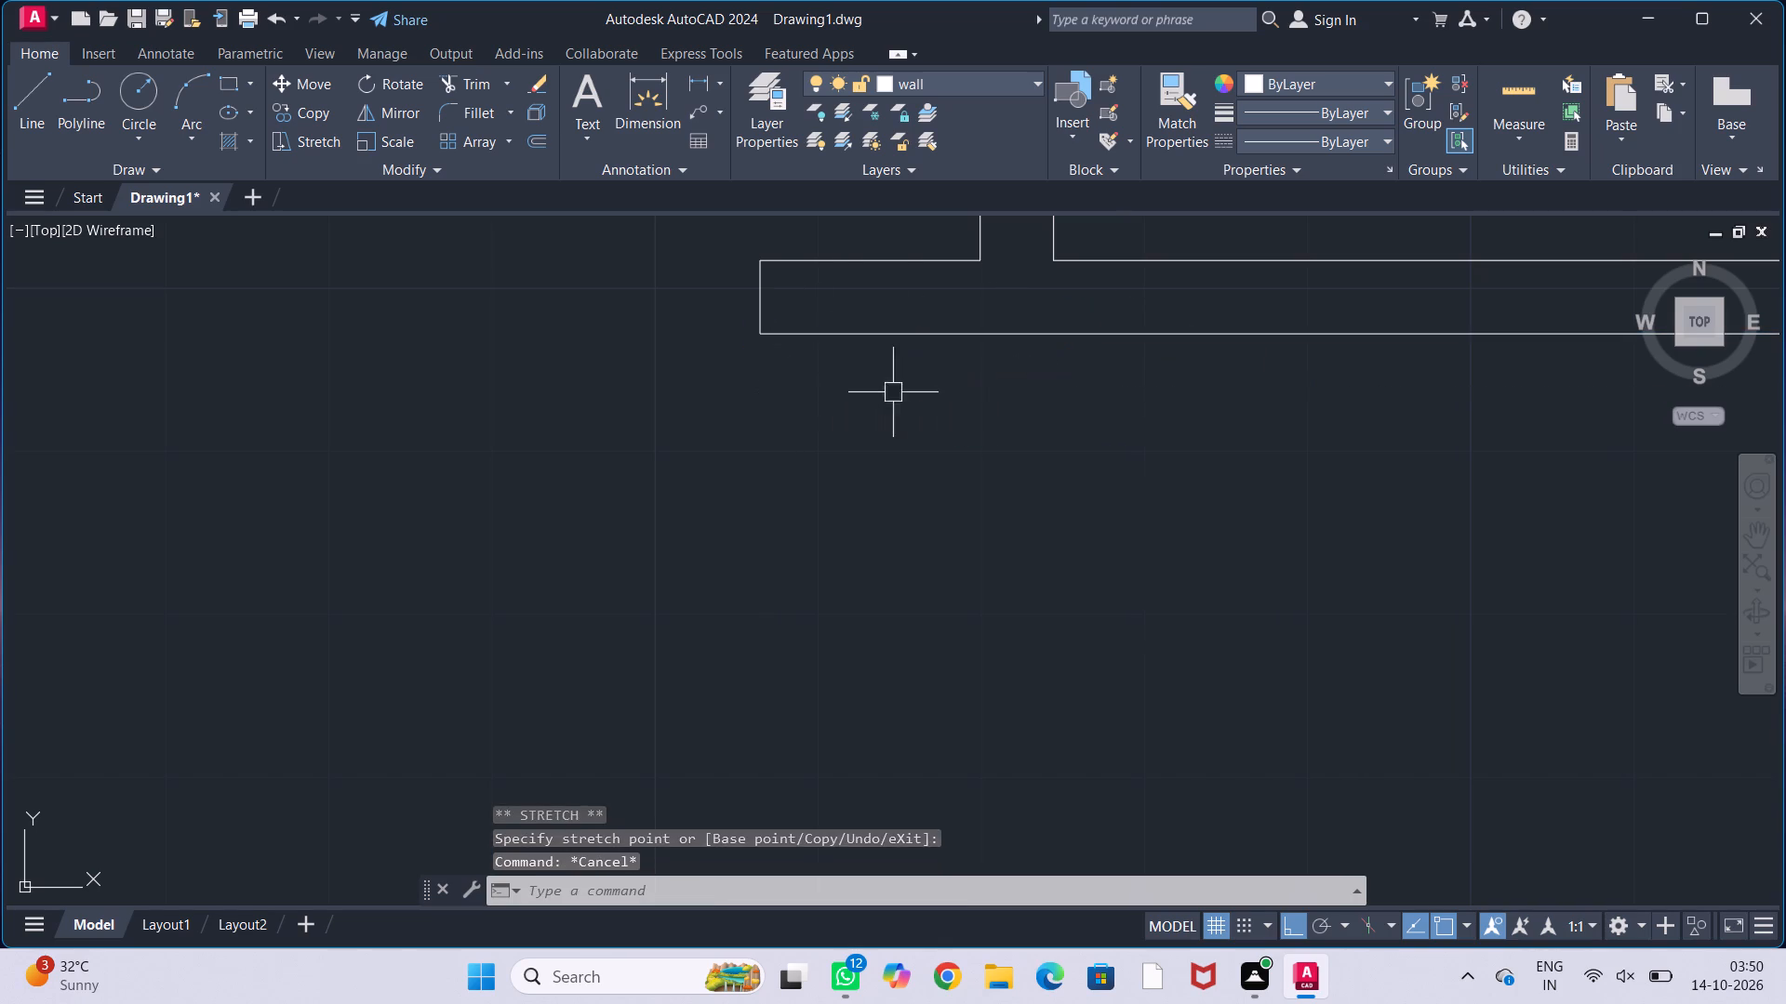
{"action": "key", "text": "Escape"}
{"action": "key", "text": "Escape"}
{"action": "key", "text": "Escape"}
Offset the inner line of the merged space's right wall, above its window opening, by 3' into the space.
{"action": "scroll", "coordinate": [987, 444], "scroll_direction": "down", "scroll_amount": 4}
{"action": "middle_click_drag", "start_coordinate": [1024, 528], "coordinate": [1036, 478]}
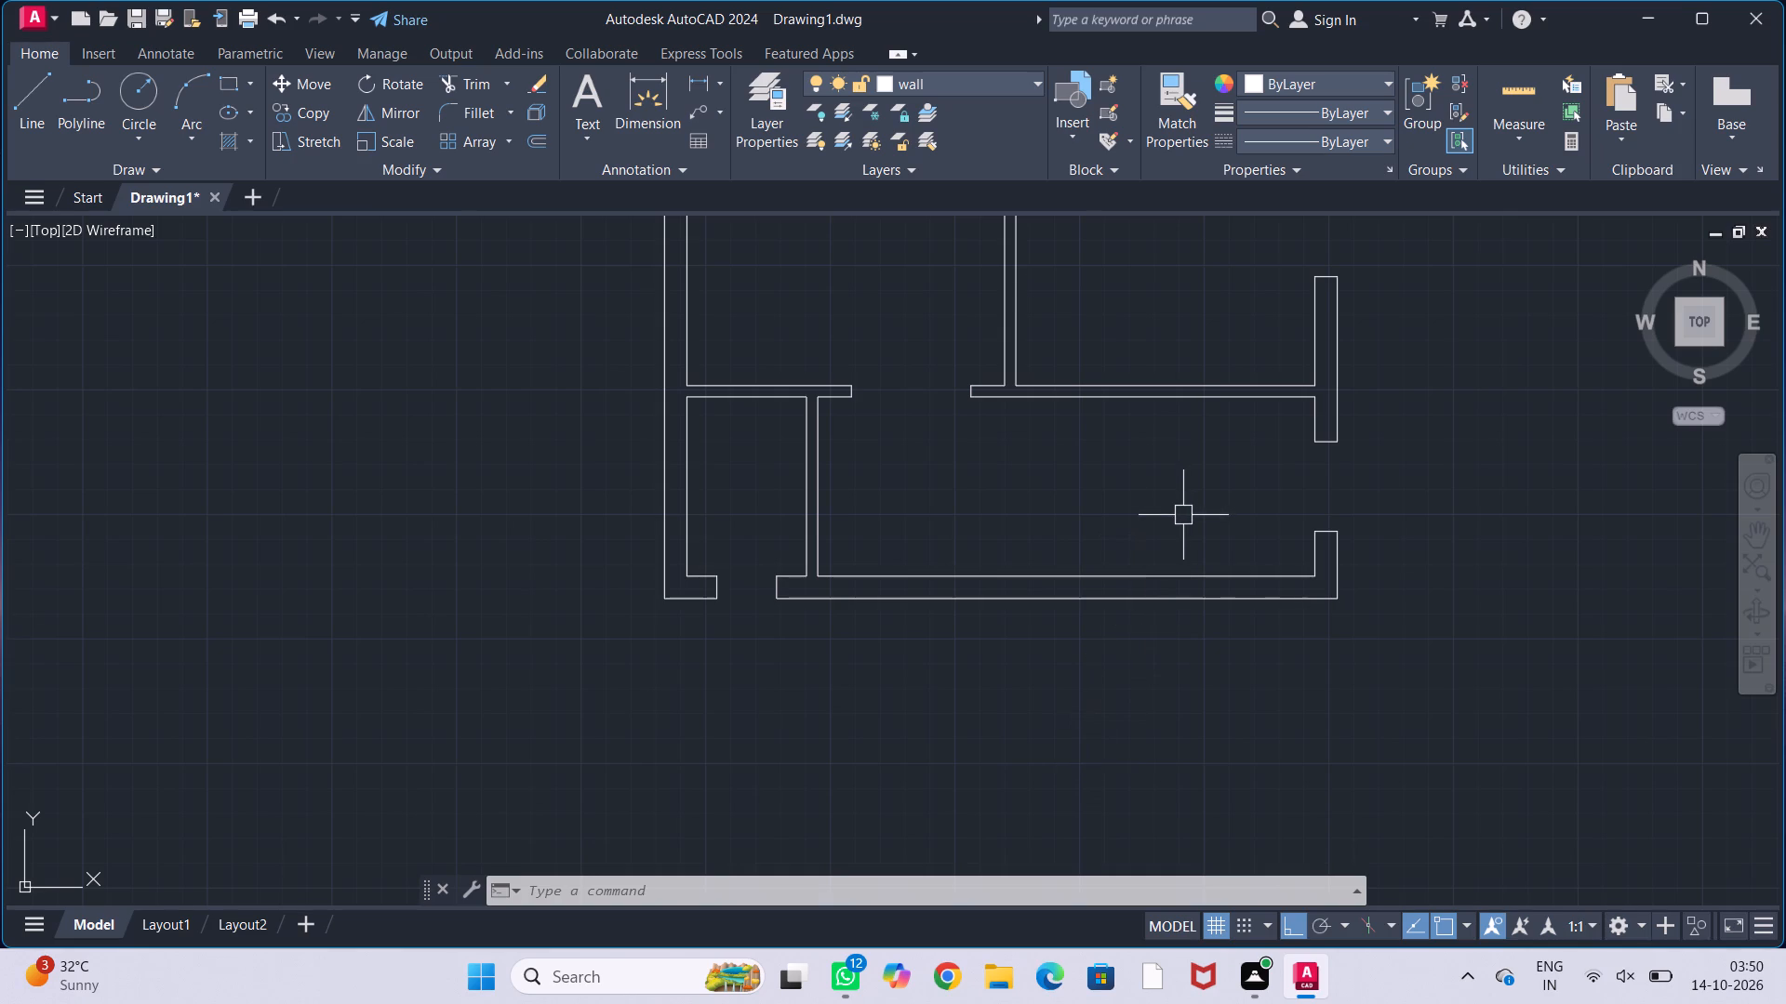
{"action": "middle_click_drag", "start_coordinate": [1183, 515], "coordinate": [1179, 567]}
{"action": "scroll", "coordinate": [1169, 552], "scroll_direction": "up", "scroll_amount": 1}
{"action": "middle_click_drag", "start_coordinate": [1159, 539], "coordinate": [1121, 493]}
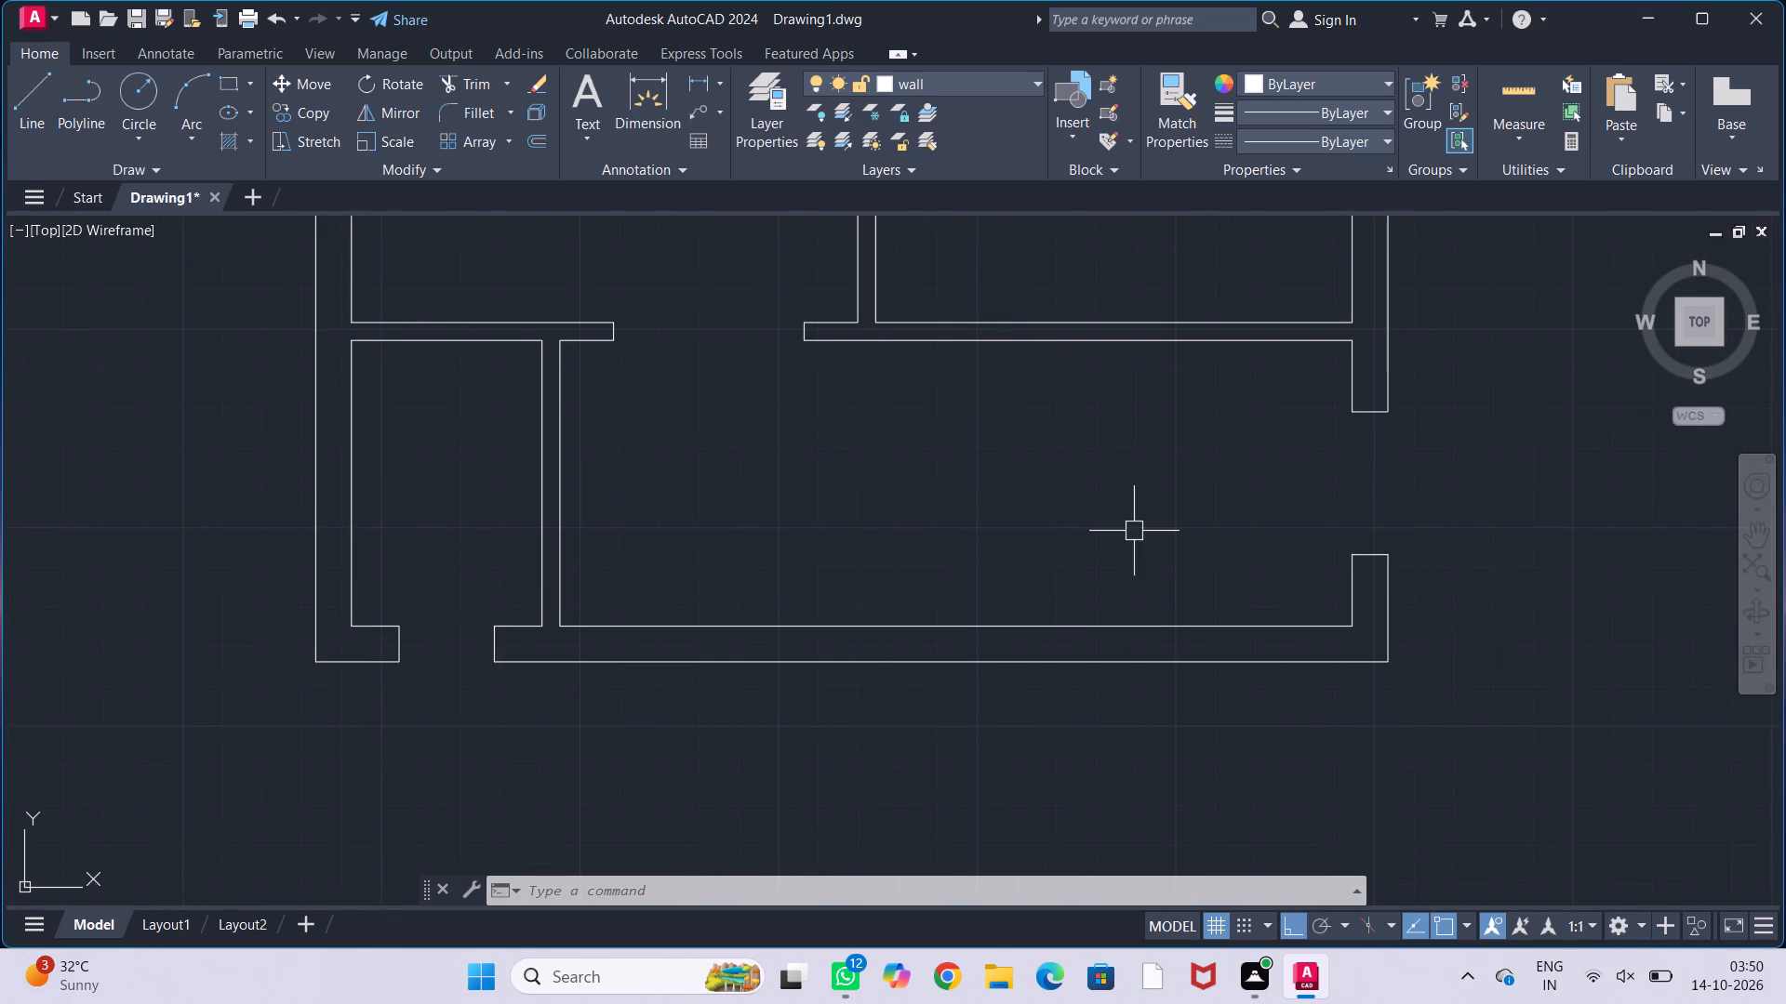
{"action": "middle_click_drag", "start_coordinate": [1137, 534], "coordinate": [1151, 497]}
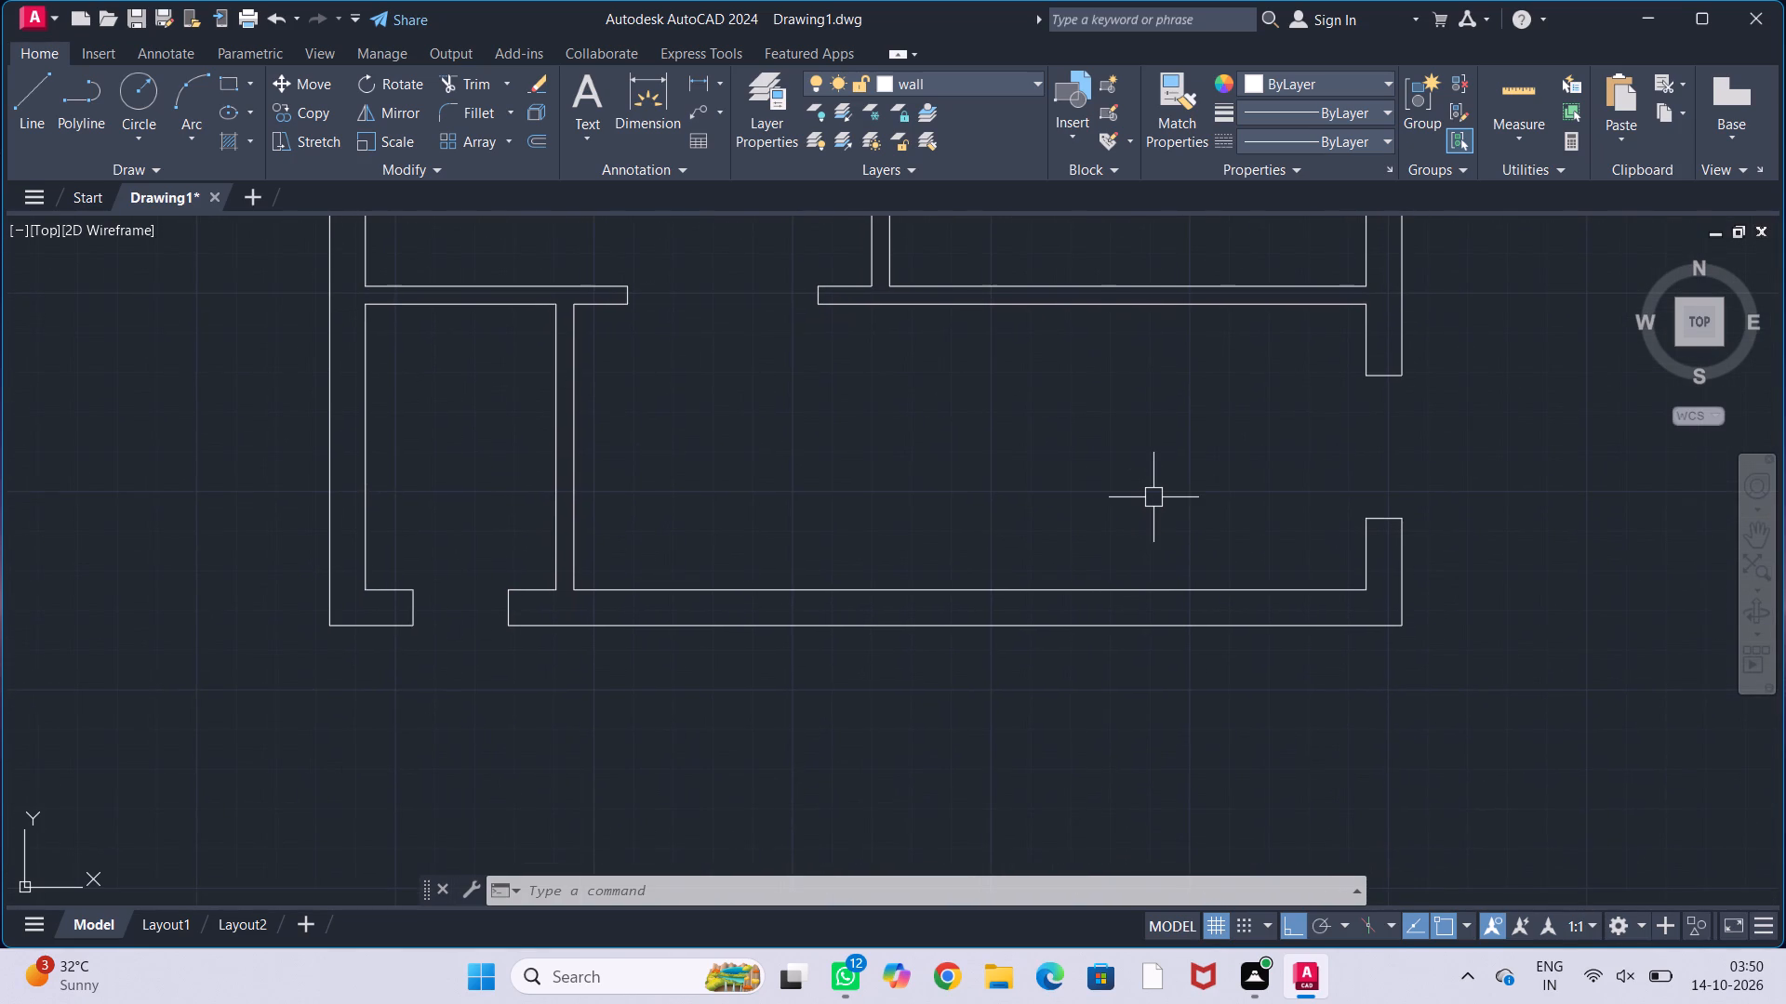
{"action": "key", "text": "Escape"}
{"action": "key", "text": "Escape"}
{"action": "type", "text": "off"}
{"action": "key", "text": "Return"}
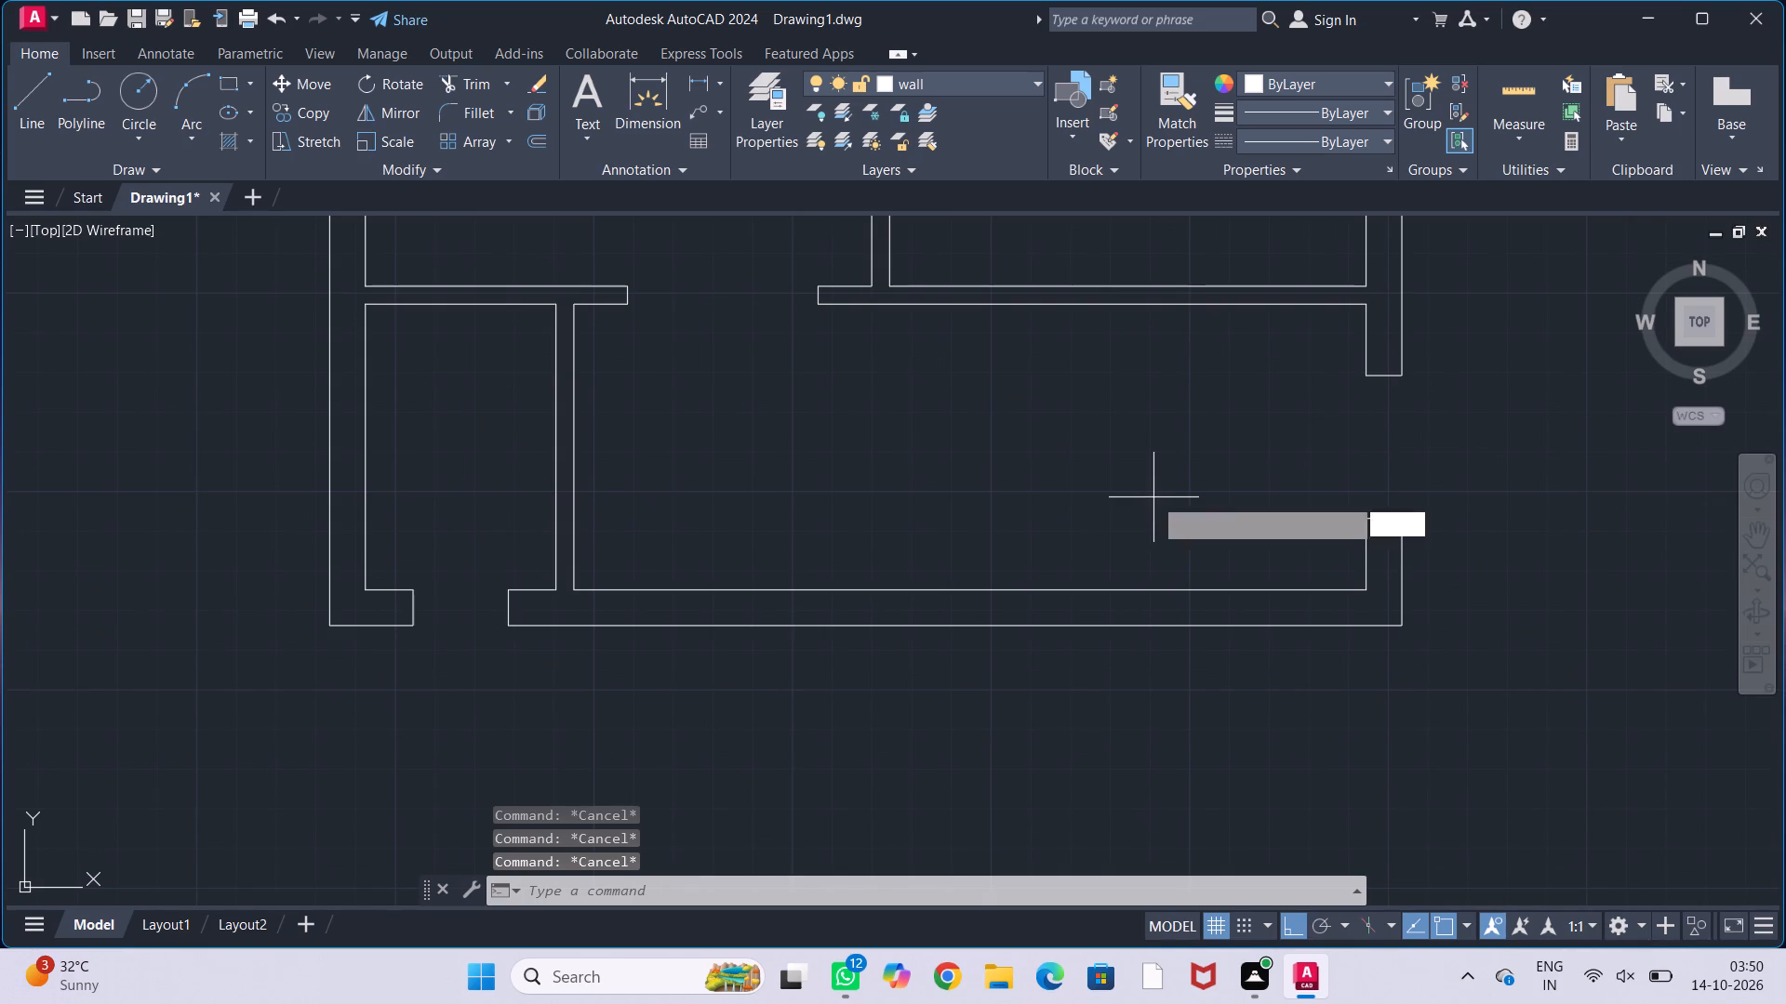
{"action": "type", "text": "3'"}
{"action": "key", "text": "Return"}
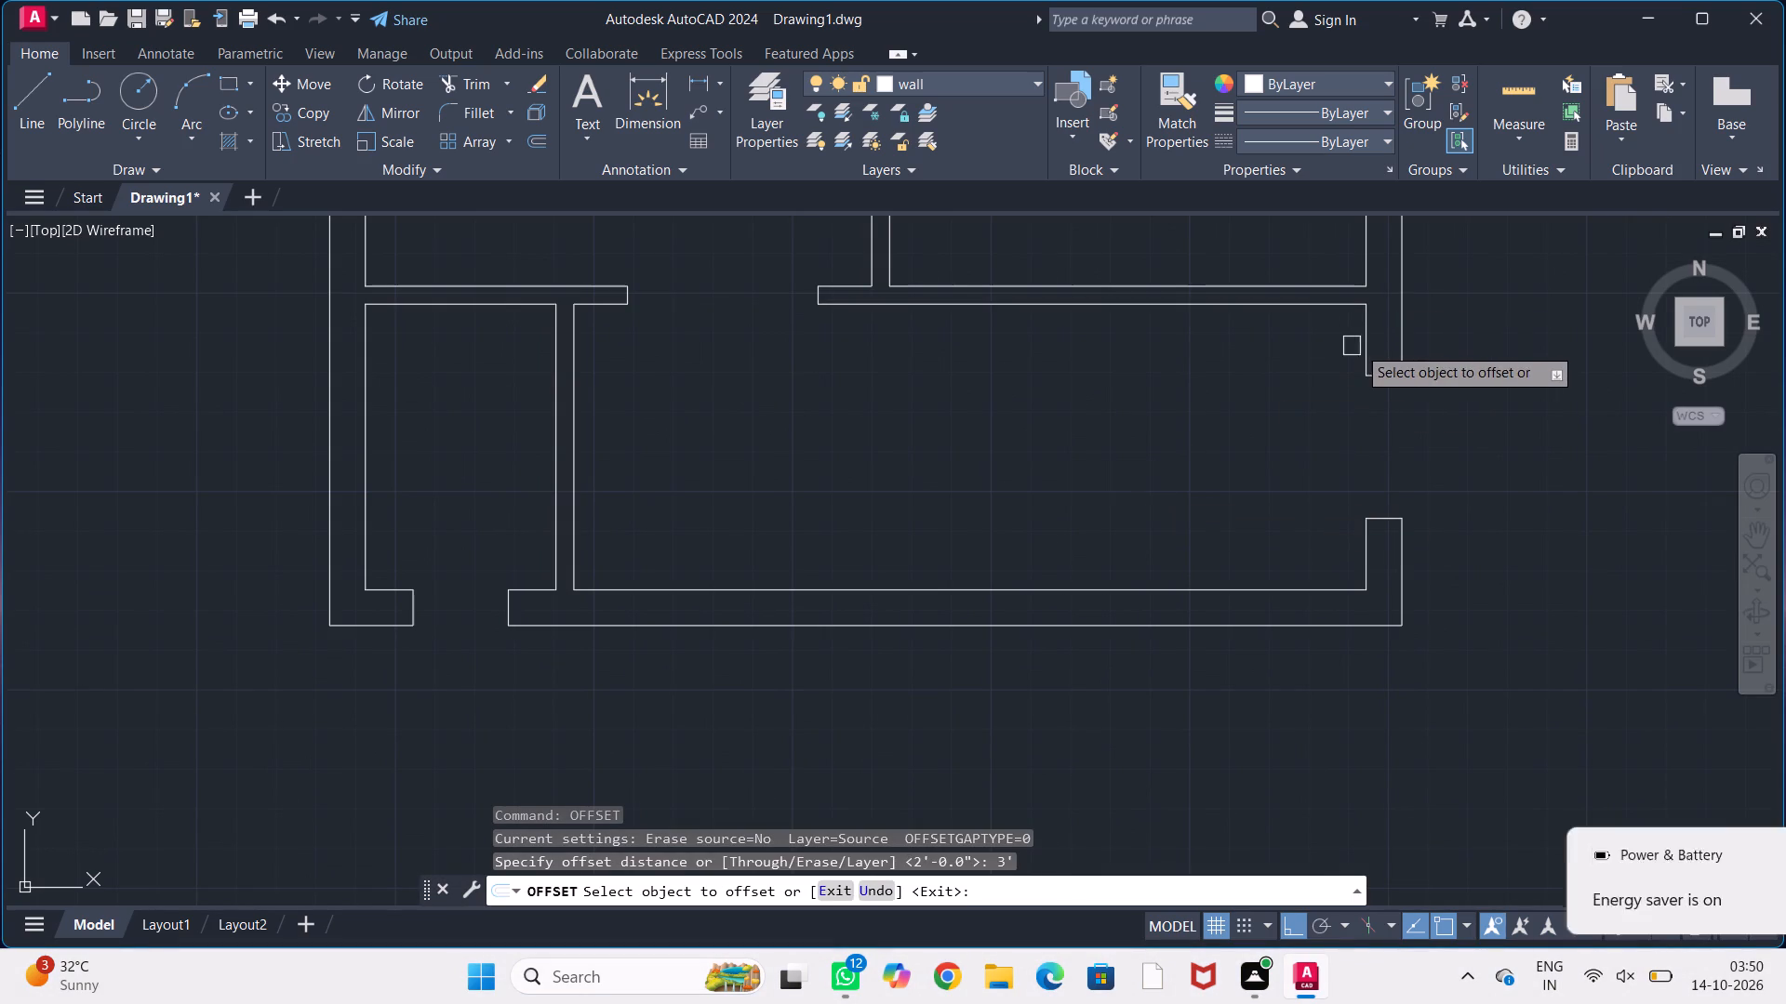
{"action": "left_click", "coordinate": [1359, 346]}
{"action": "left_click", "coordinate": [1213, 376]}
{"action": "key", "text": "Escape"}
{"action": "key", "text": "Escape"}
{"action": "key", "text": "Escape"}
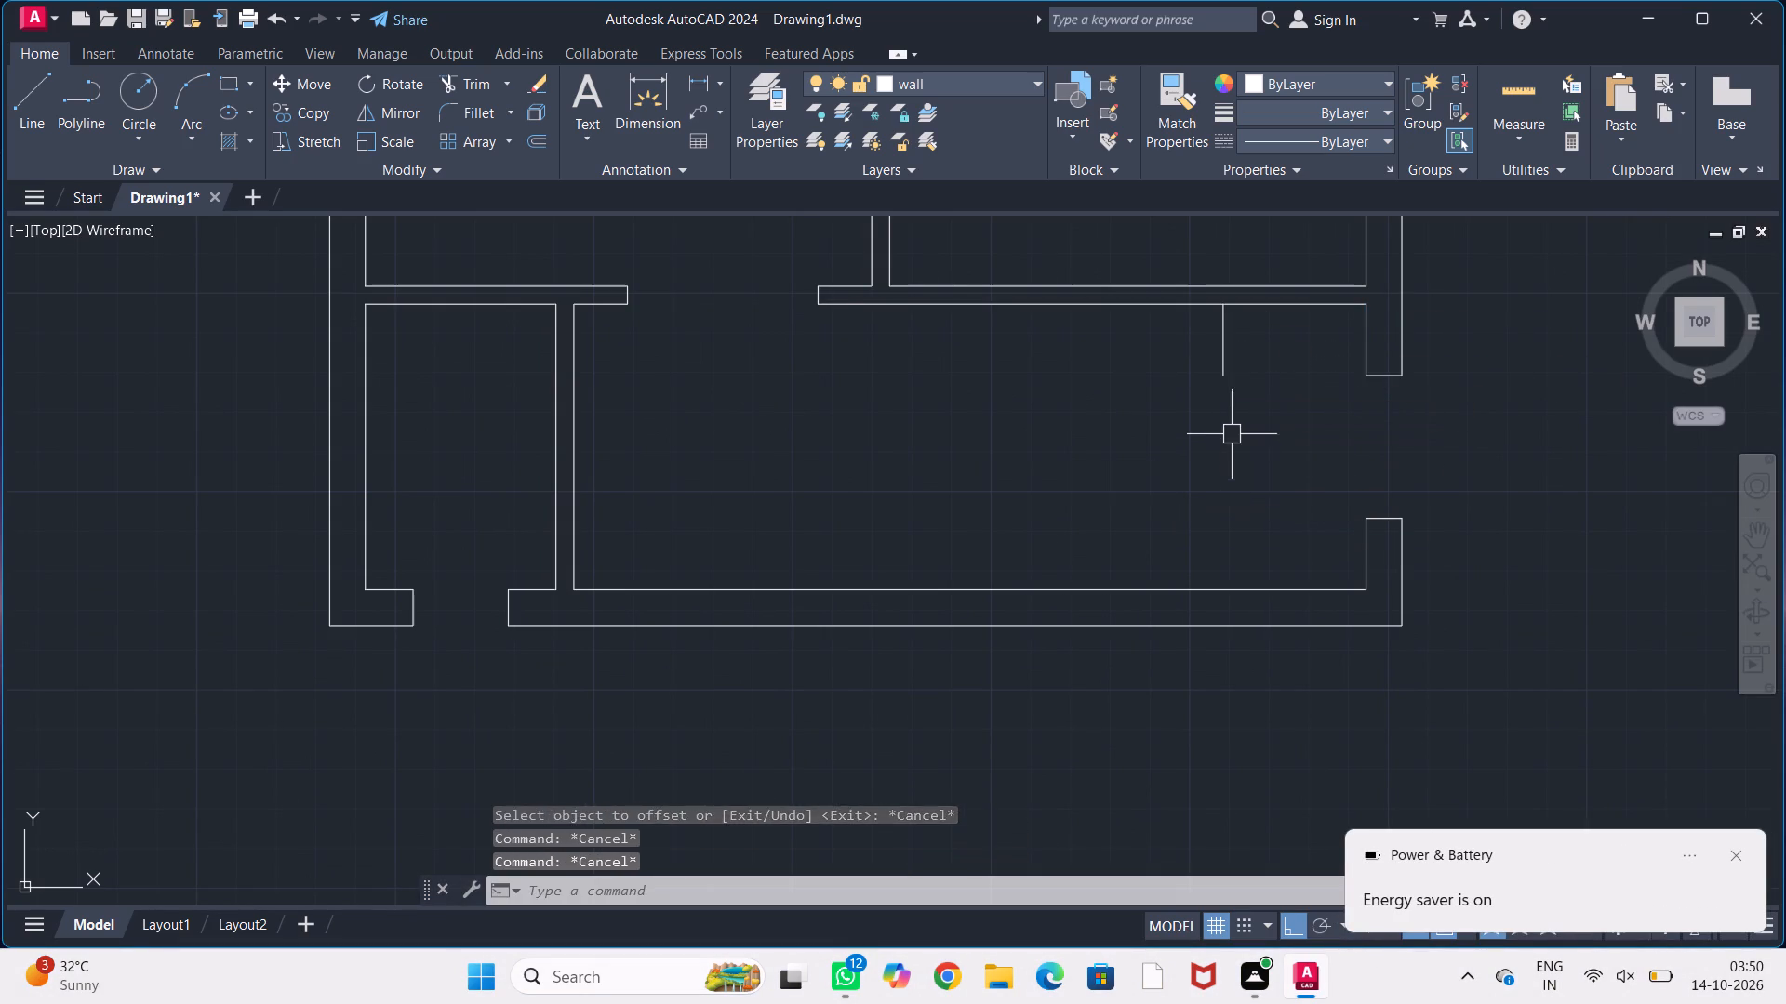
{"action": "key", "text": "Escape"}
Stretch the lower end of the offset line down to the inner line of the bottom wall.
{"action": "left_click", "coordinate": [1223, 362]}
{"action": "left_click", "coordinate": [1223, 381]}
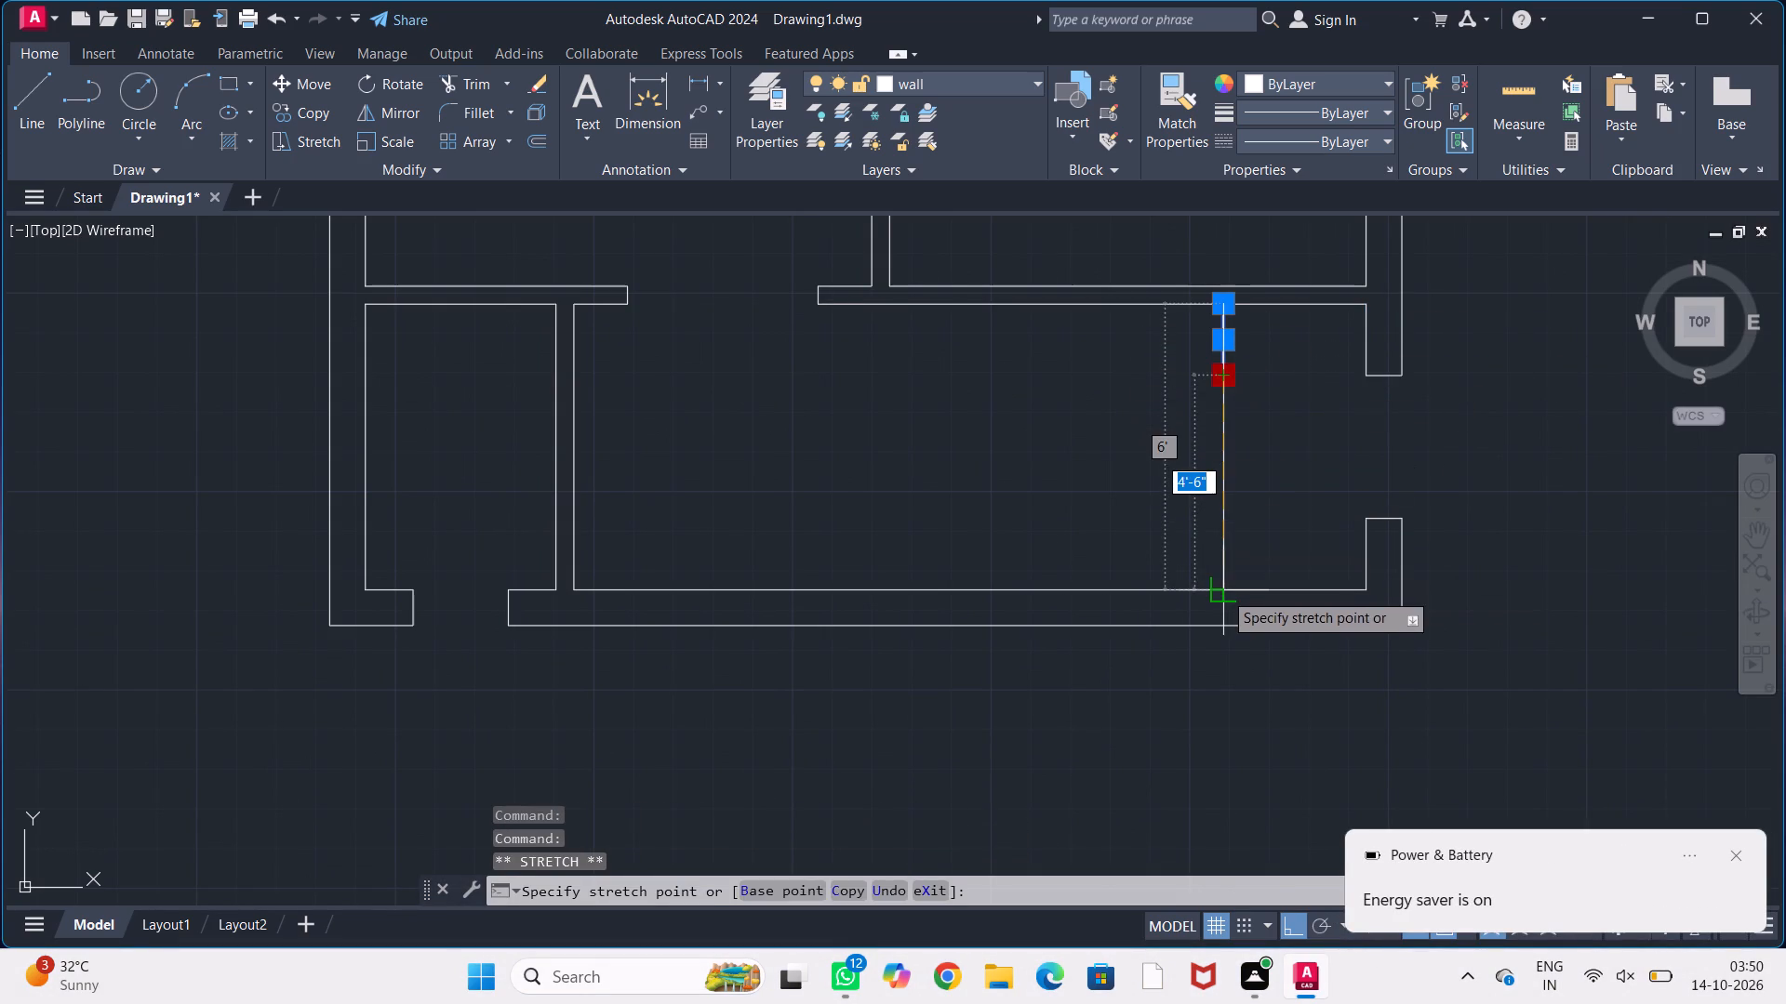
{"action": "left_click", "coordinate": [1225, 594]}
{"action": "key", "text": "Escape"}
{"action": "key", "text": "Escape"}
{"action": "key", "text": "Escape"}
{"action": "key", "text": "Escape"}
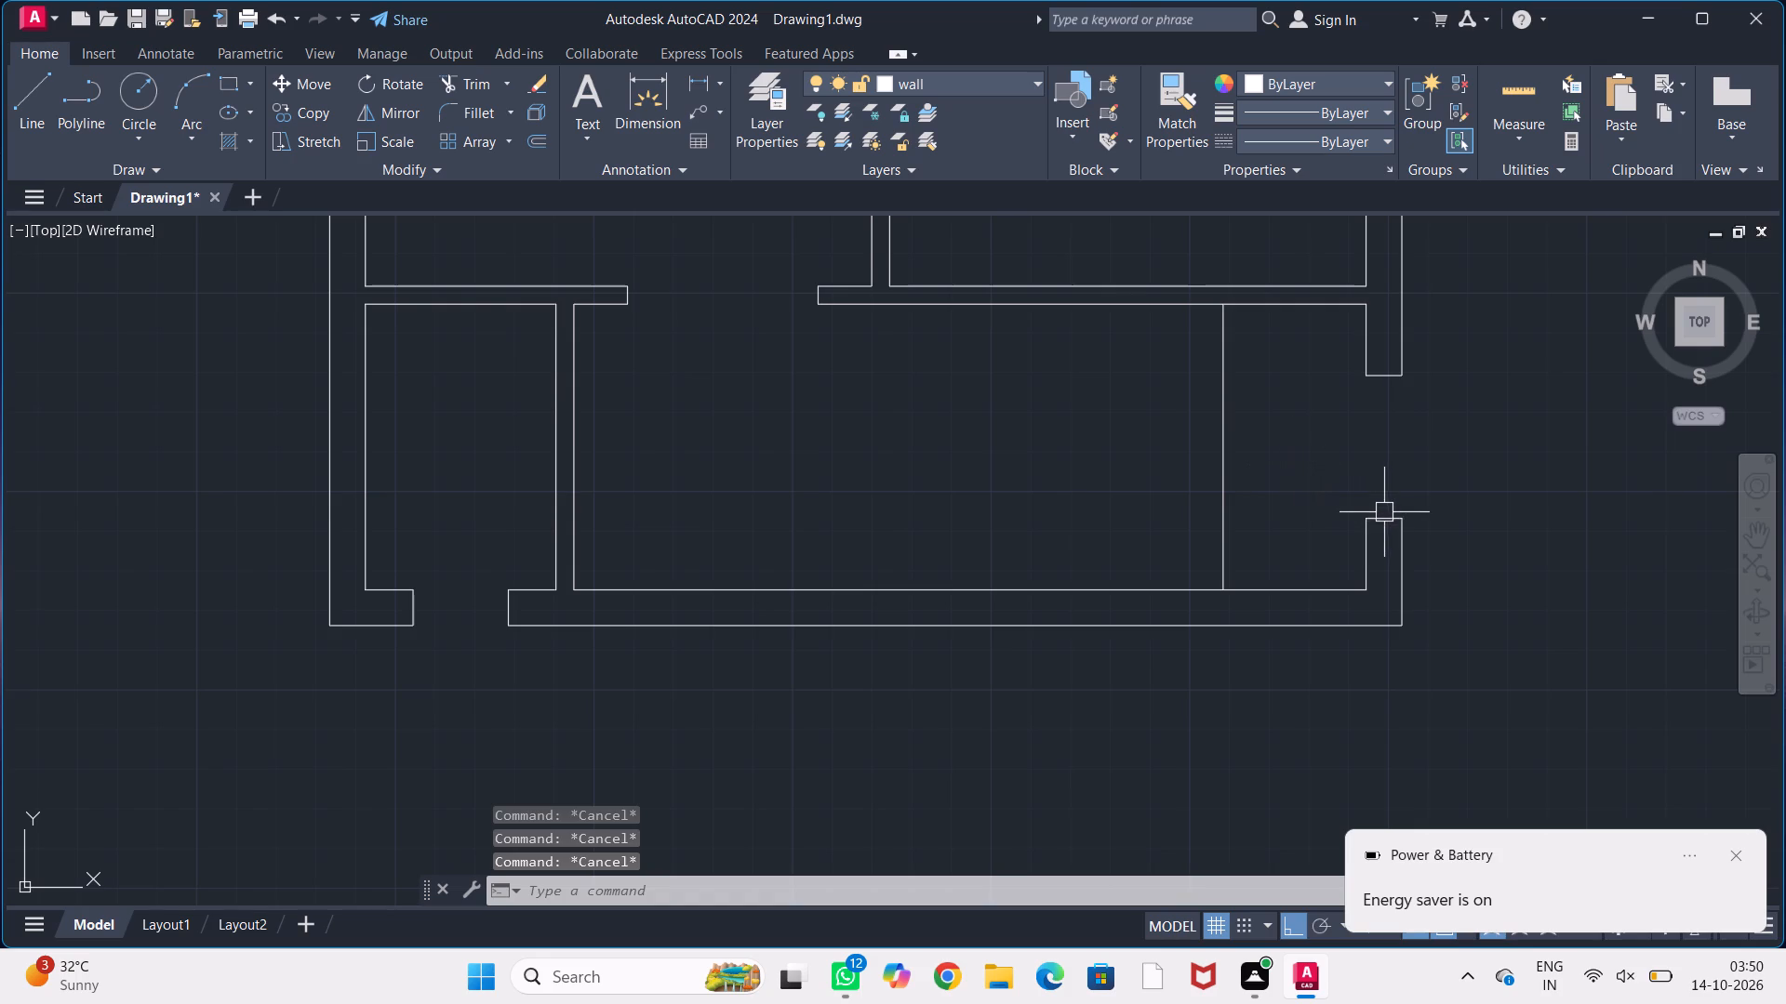
Dismiss the Power & Battery notification.
{"action": "middle_click_drag", "start_coordinate": [1265, 475], "coordinate": [1299, 484]}
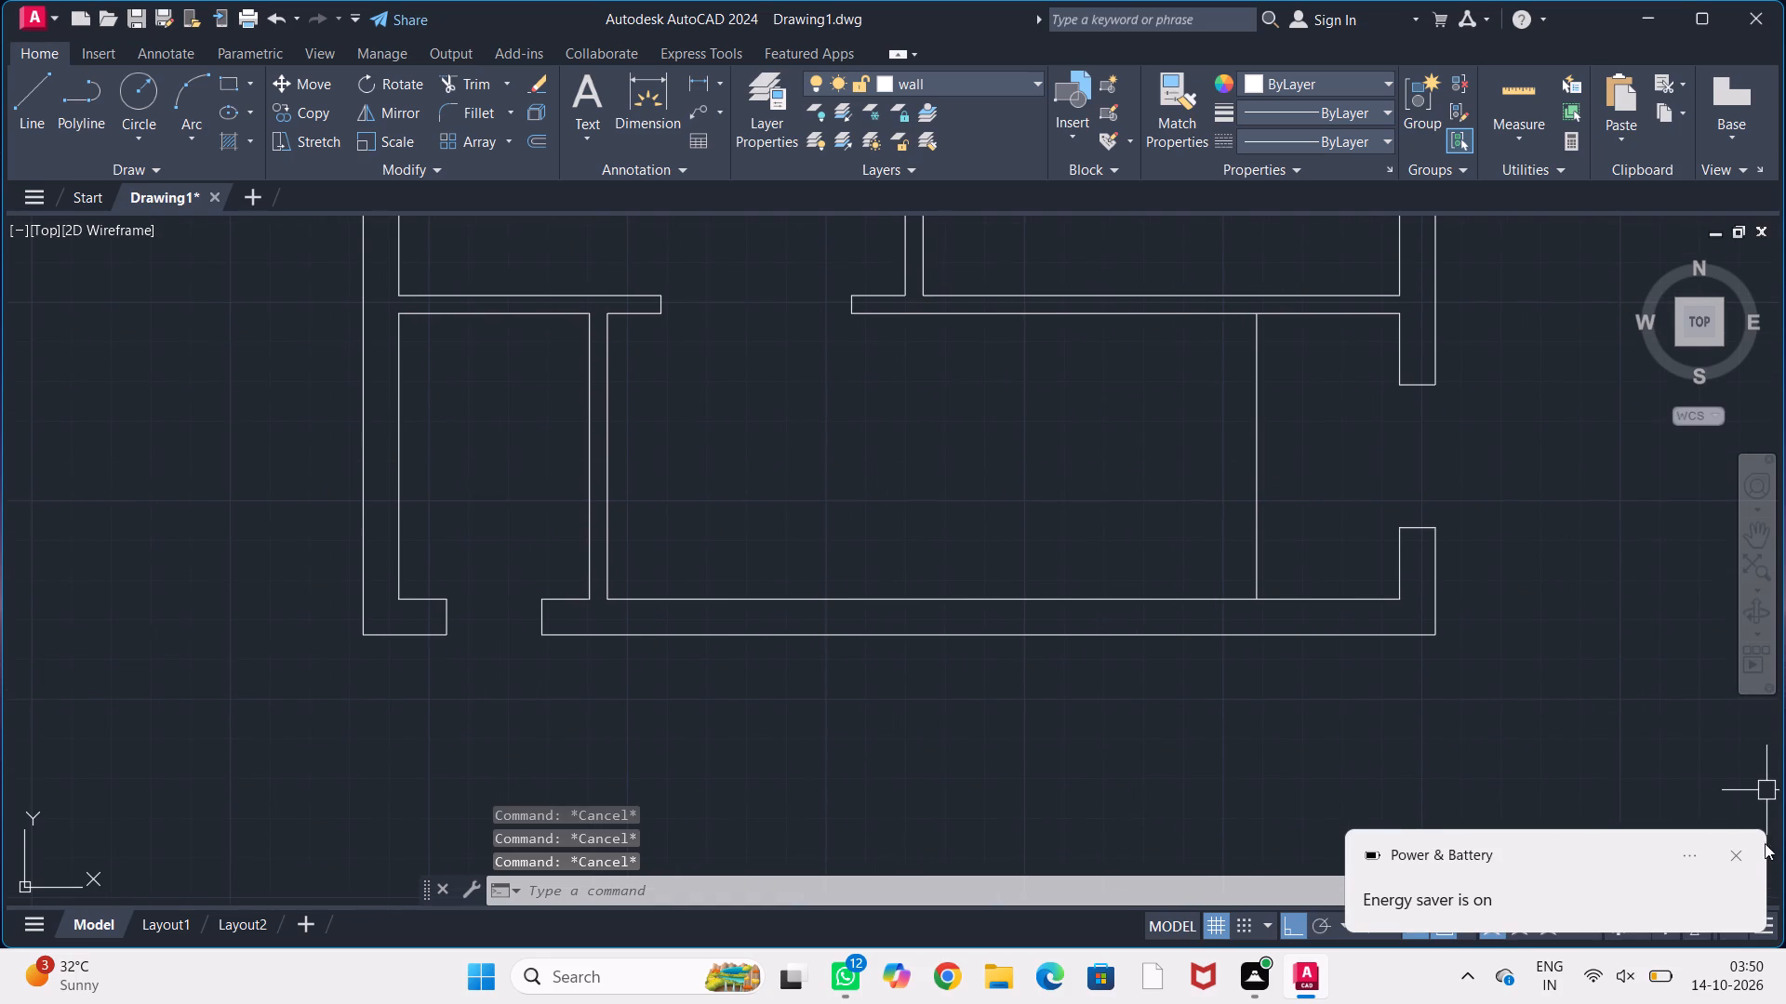
{"action": "left_click", "coordinate": [1736, 850]}
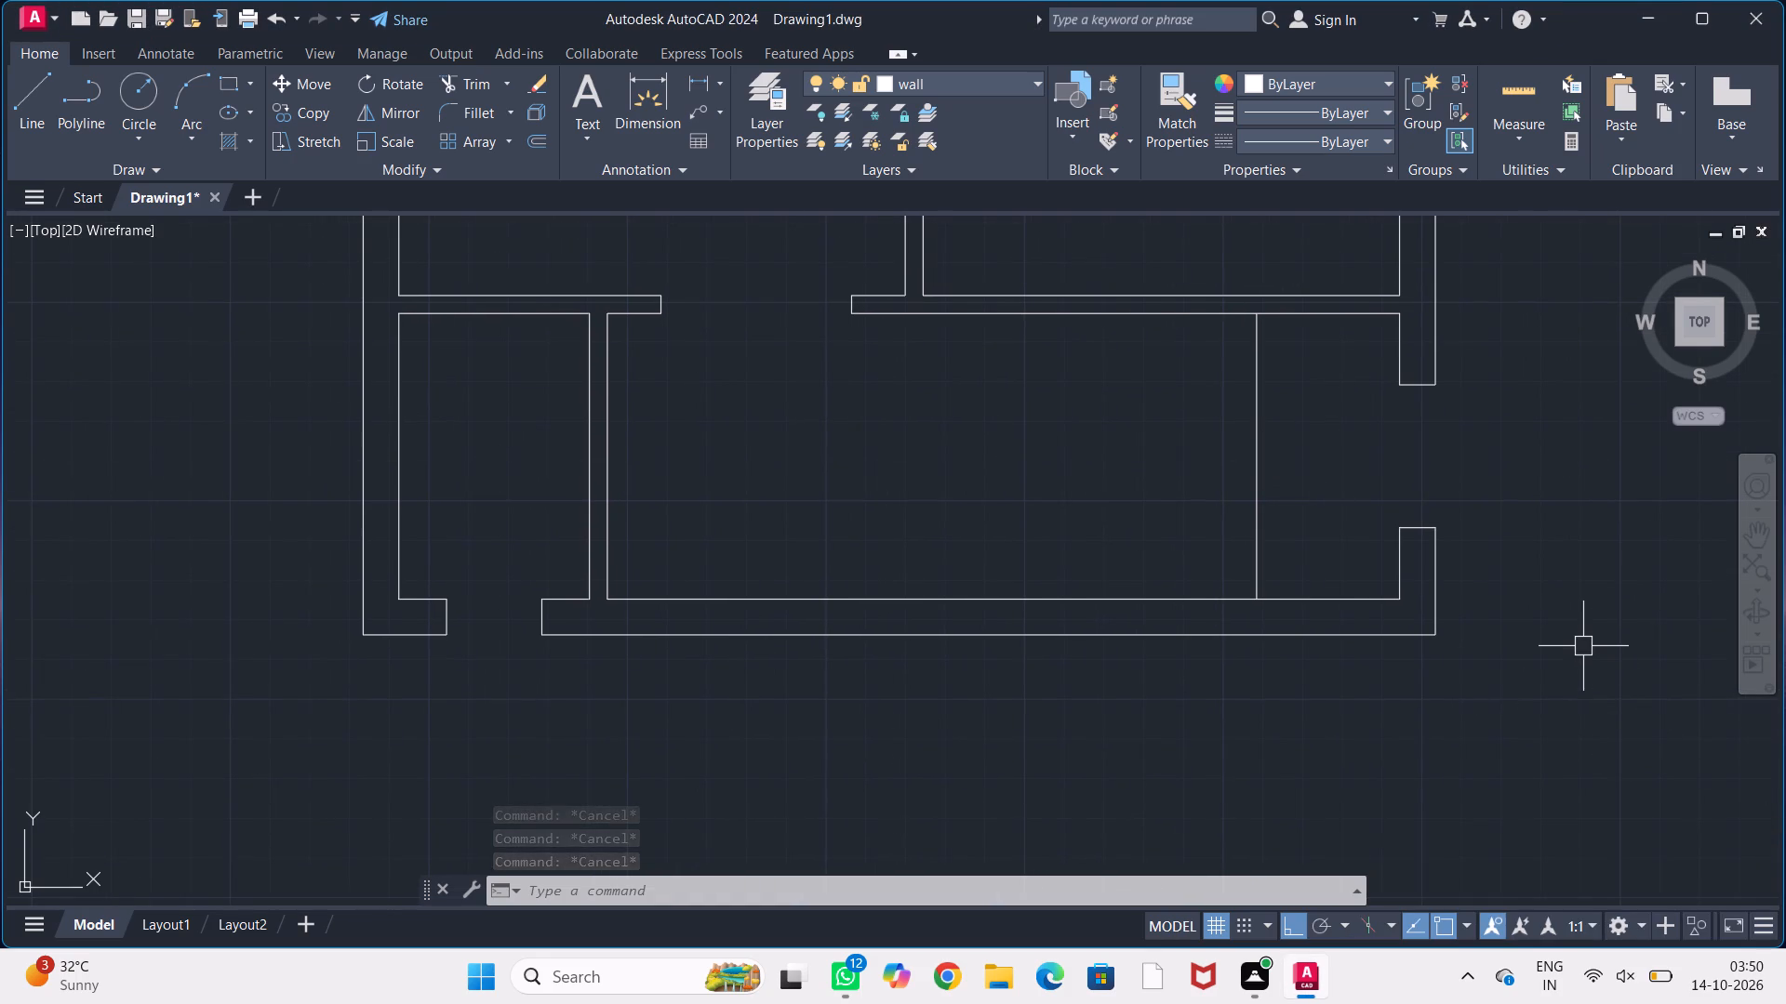
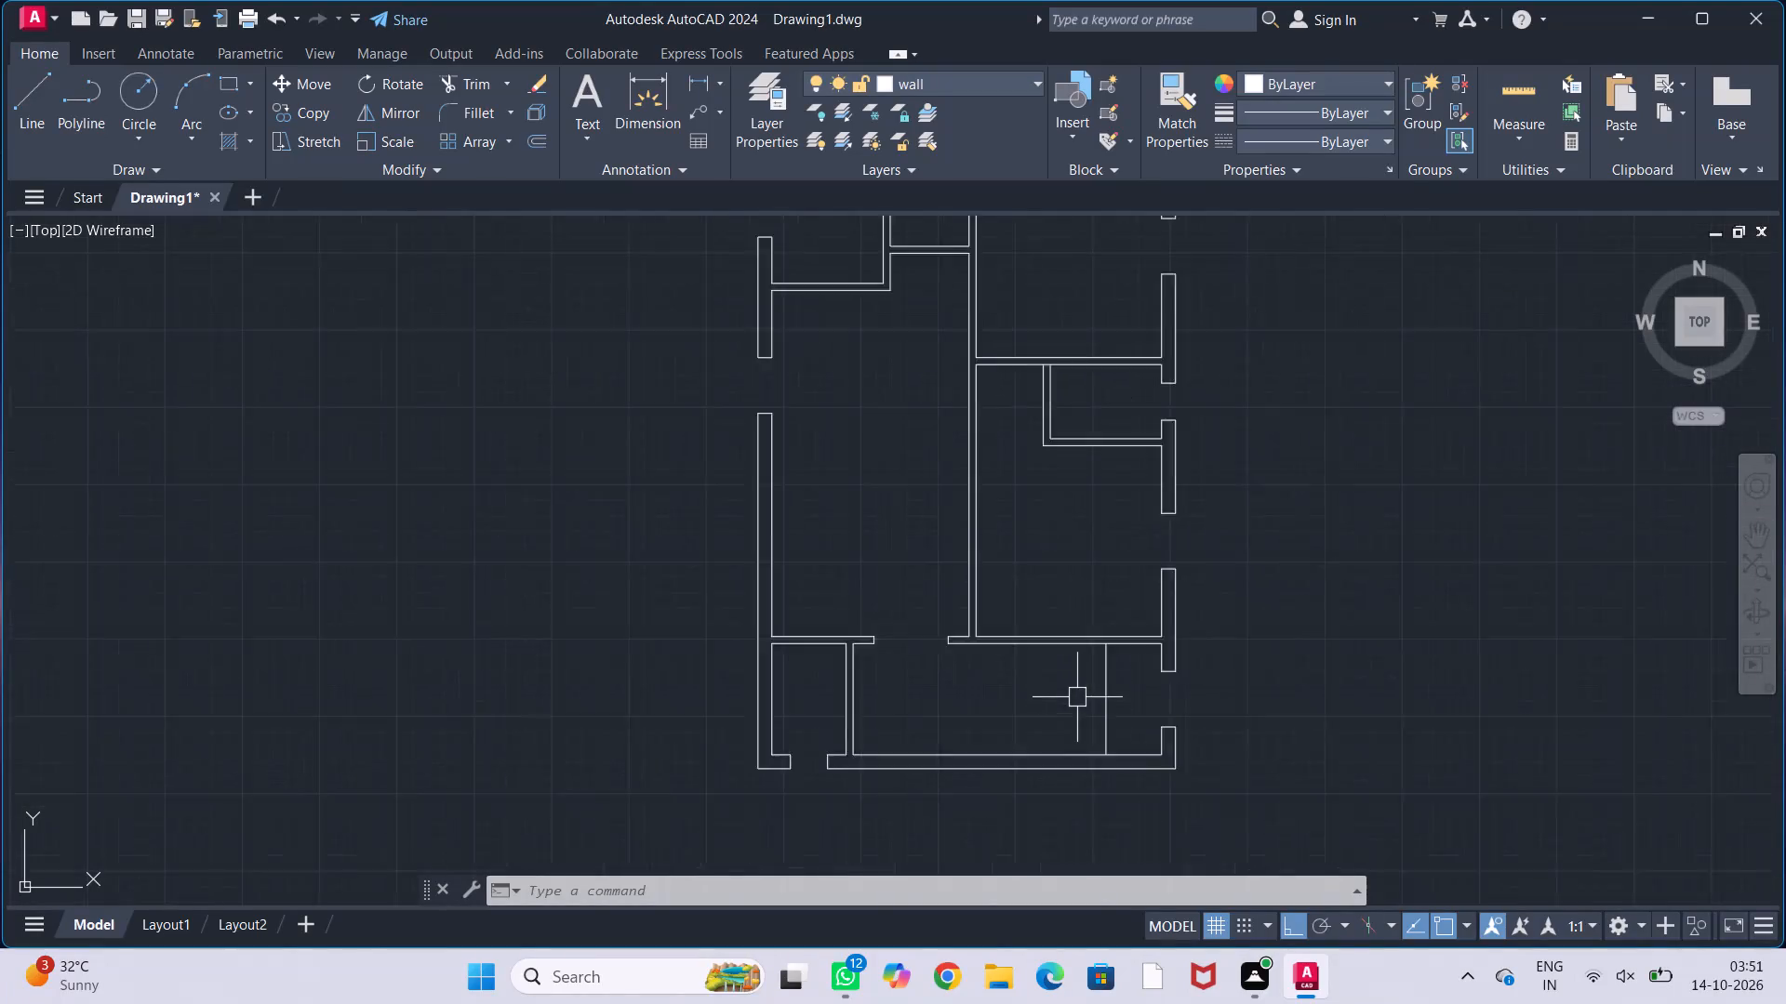
Offset the full-height line in the merged space by 11" toward the partition, repeating from each new line to make nine stair tread lines.
{"action": "middle_click_drag", "start_coordinate": [1020, 710], "coordinate": [1021, 575]}
{"action": "scroll", "coordinate": [1027, 626], "scroll_direction": "up", "scroll_amount": 2}
{"action": "middle_click_drag", "start_coordinate": [1030, 608], "coordinate": [1068, 630]}
{"action": "scroll", "coordinate": [1073, 641], "scroll_direction": "down", "scroll_amount": 1}
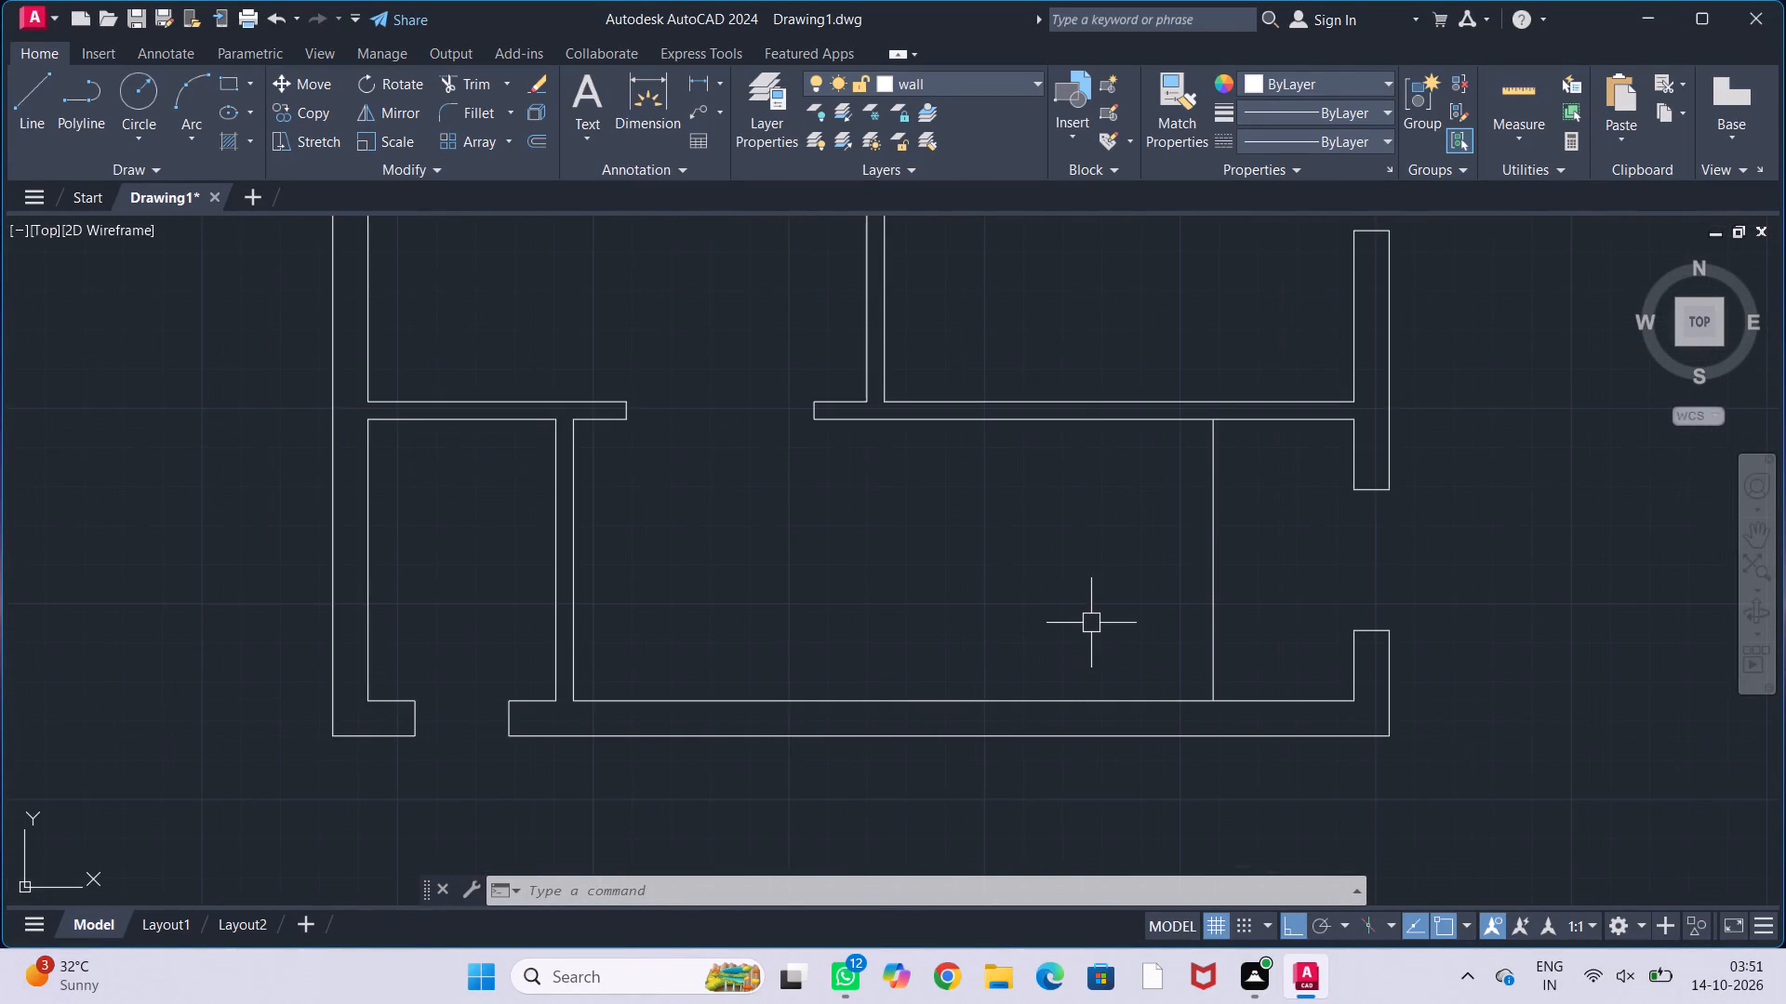
{"action": "middle_click_drag", "start_coordinate": [1093, 616], "coordinate": [1052, 588]}
{"action": "middle_click_drag", "start_coordinate": [832, 553], "coordinate": [831, 524]}
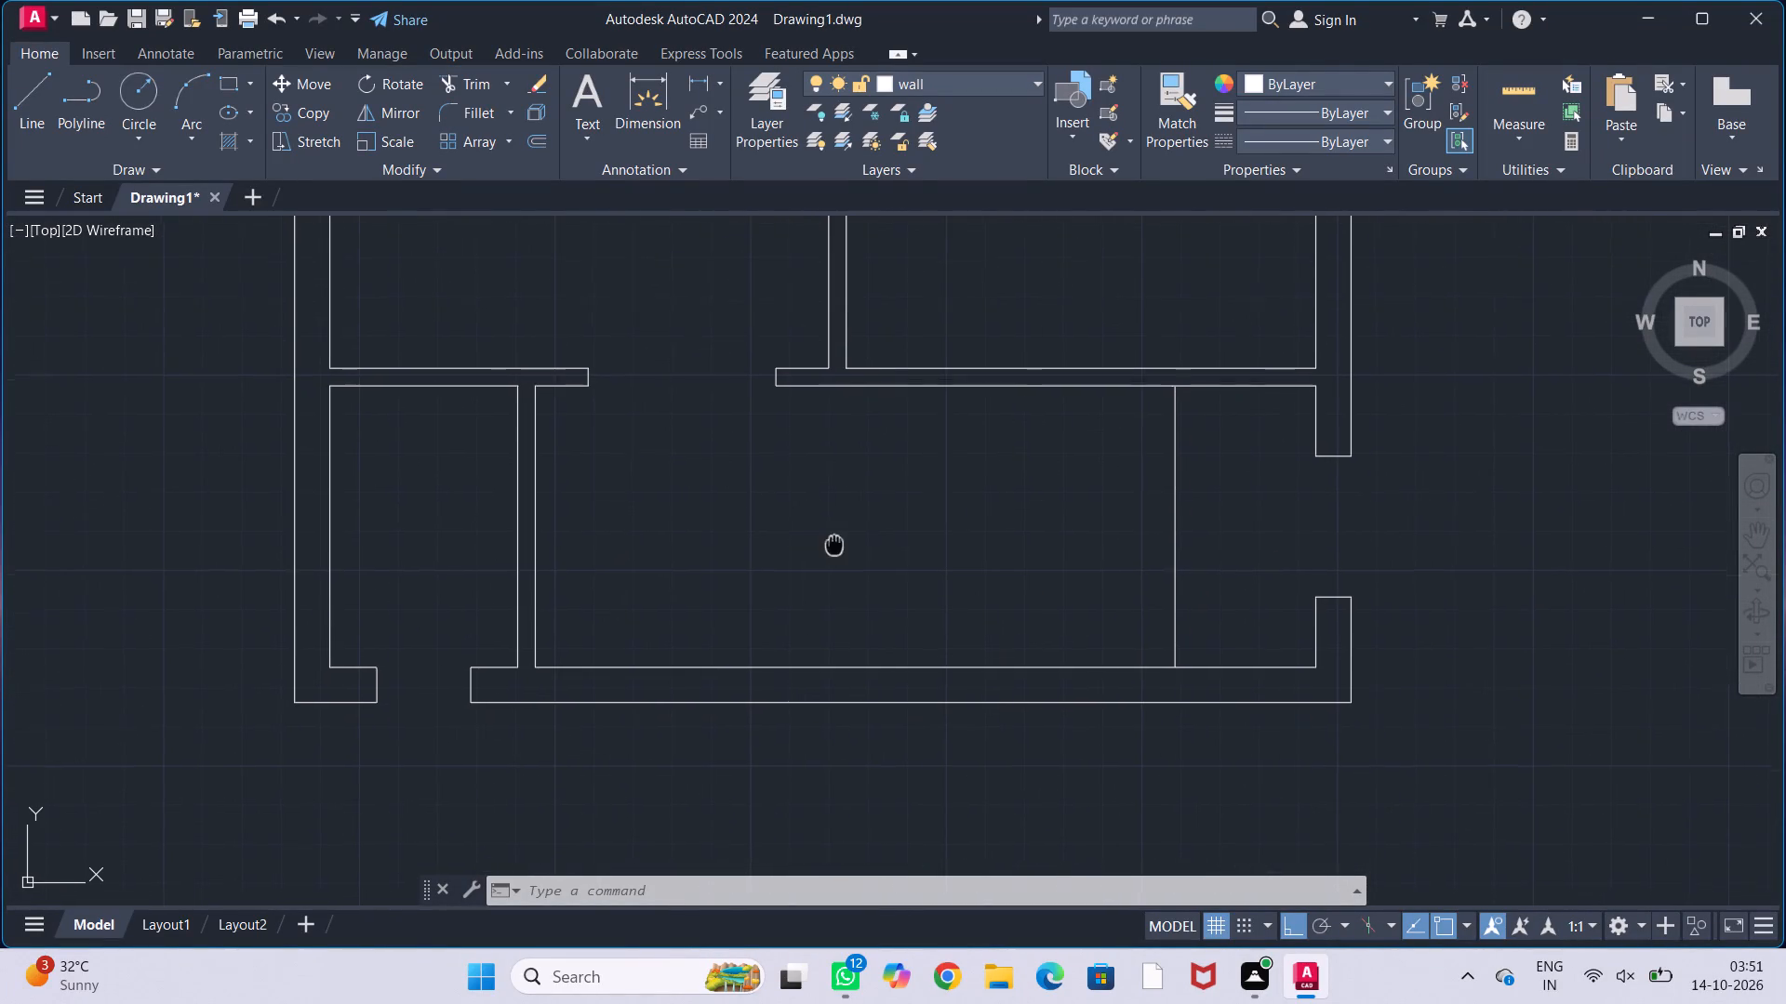
{"action": "middle_click_drag", "start_coordinate": [831, 524], "coordinate": [821, 491]}
{"action": "type", "text": "off"}
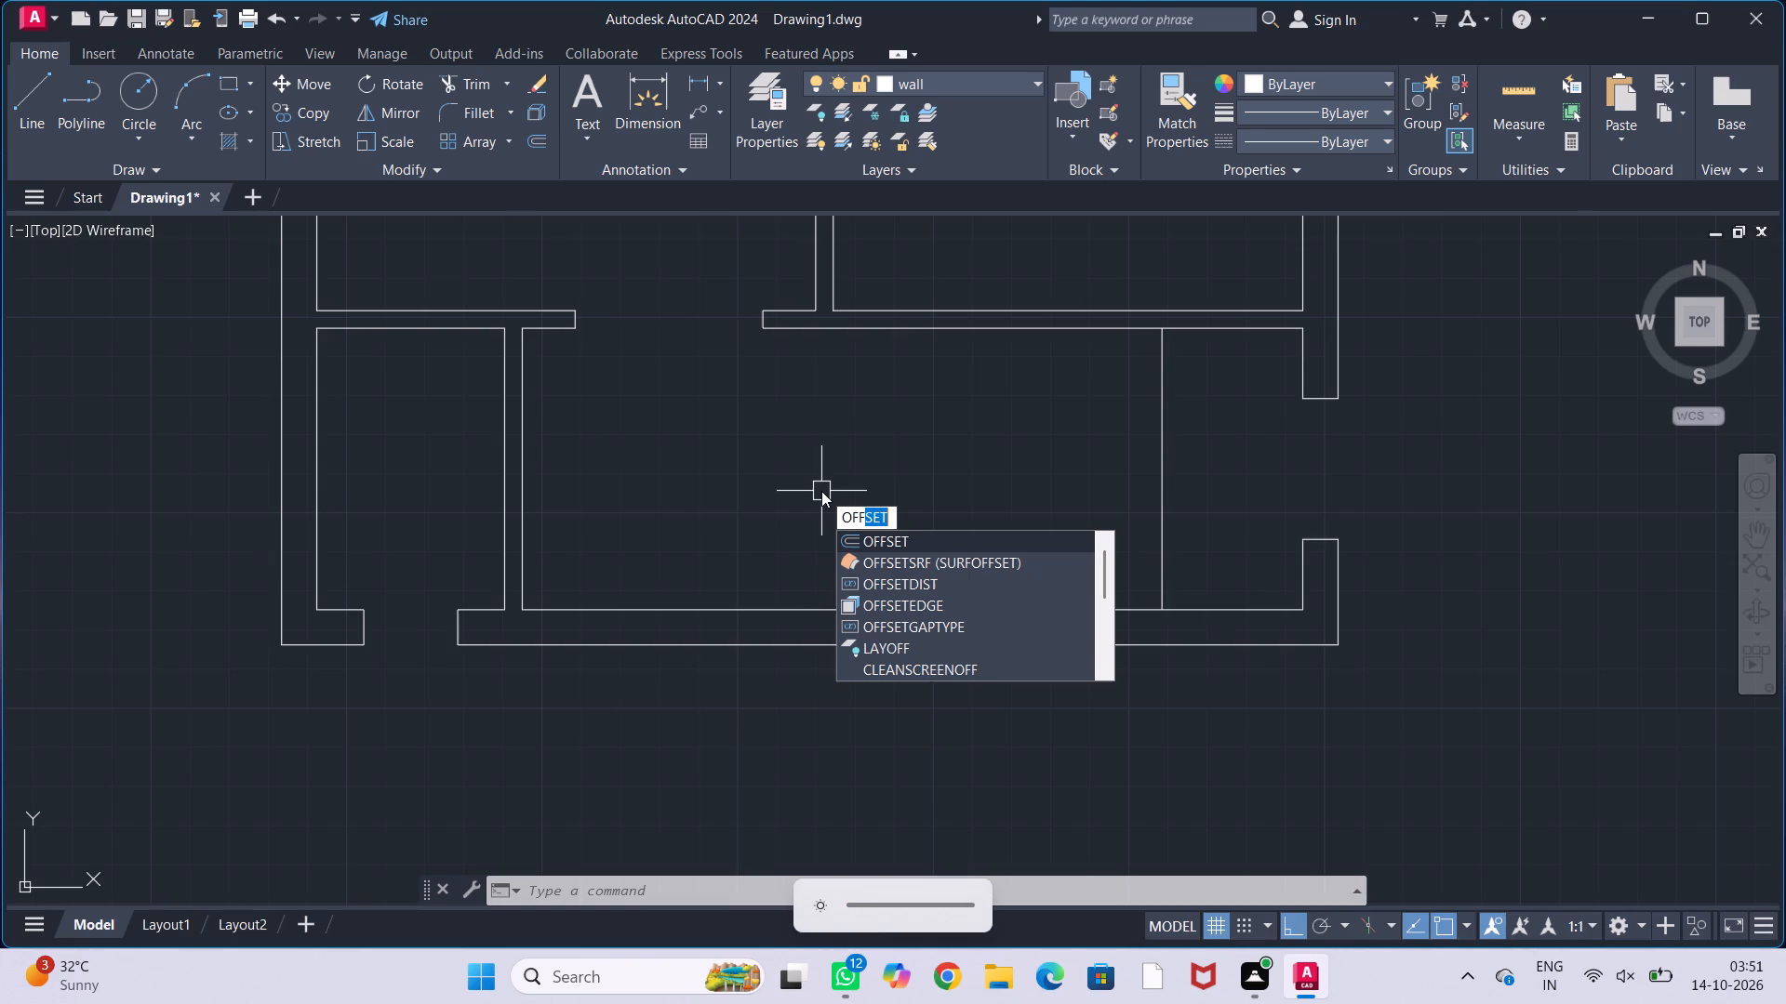
{"action": "key", "text": "Return"}
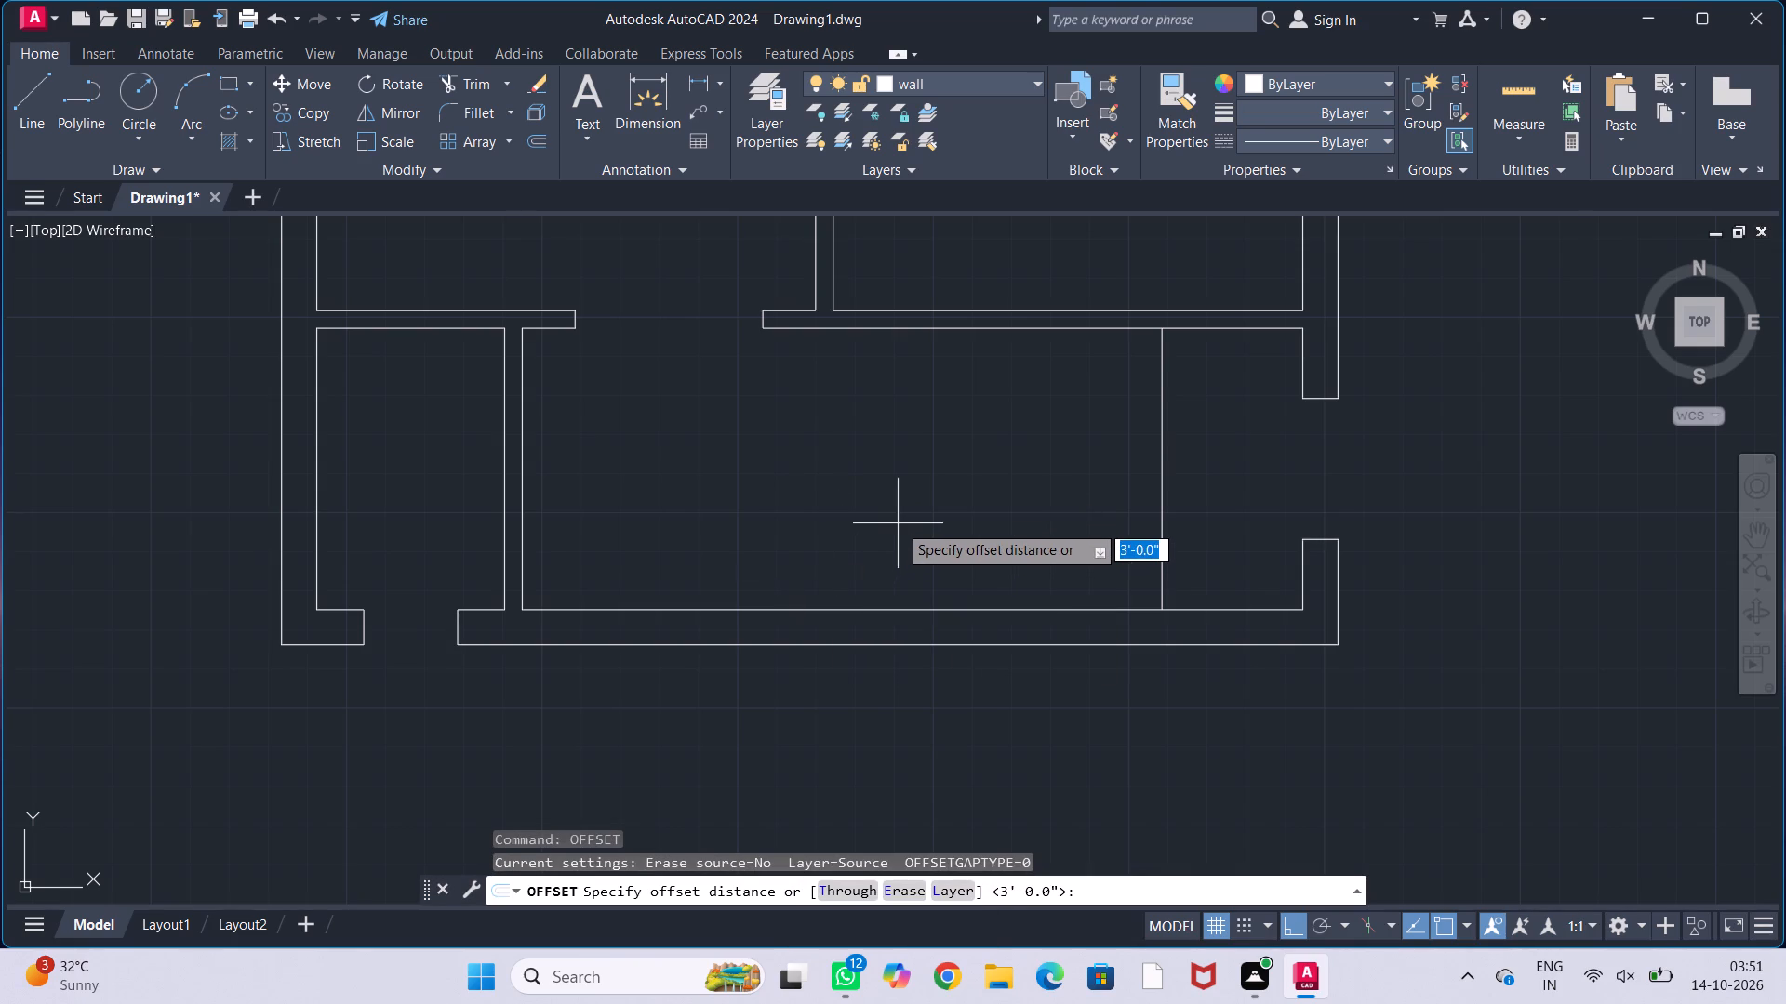
{"action": "type", "text": "11"}
{"action": "key", "text": "shift+quotedbl"}
{"action": "key", "text": "Return"}
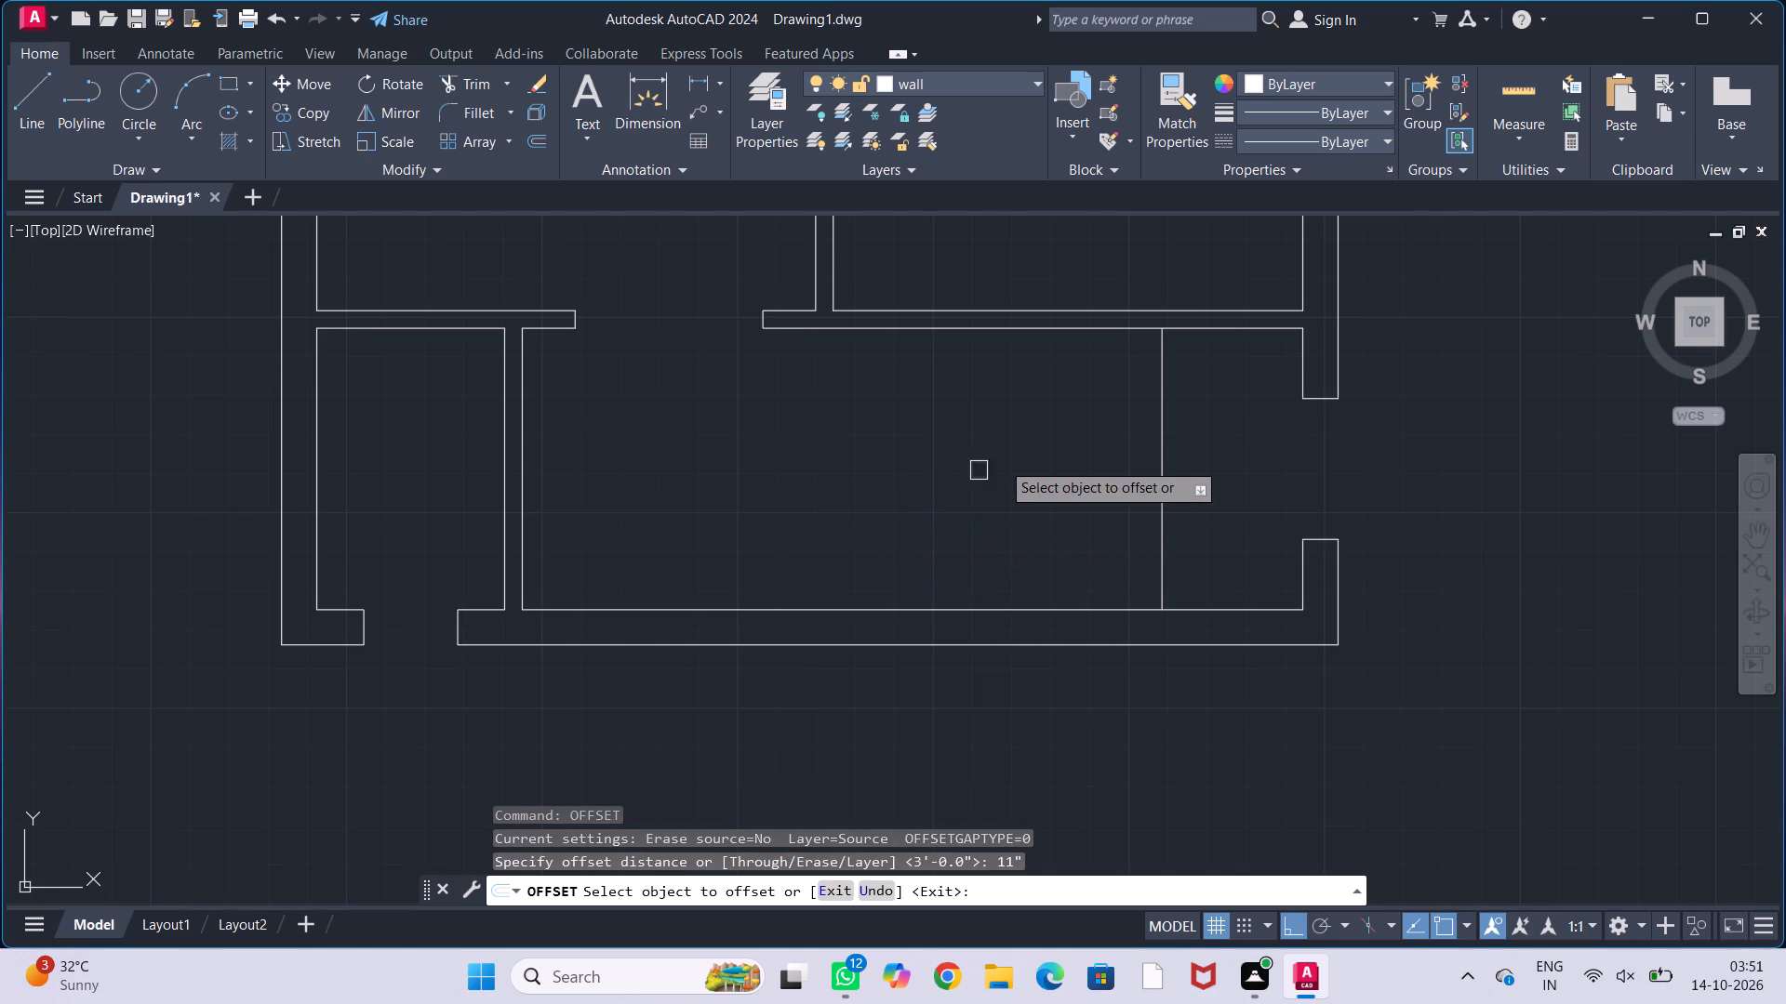
{"action": "left_click", "coordinate": [1157, 482]}
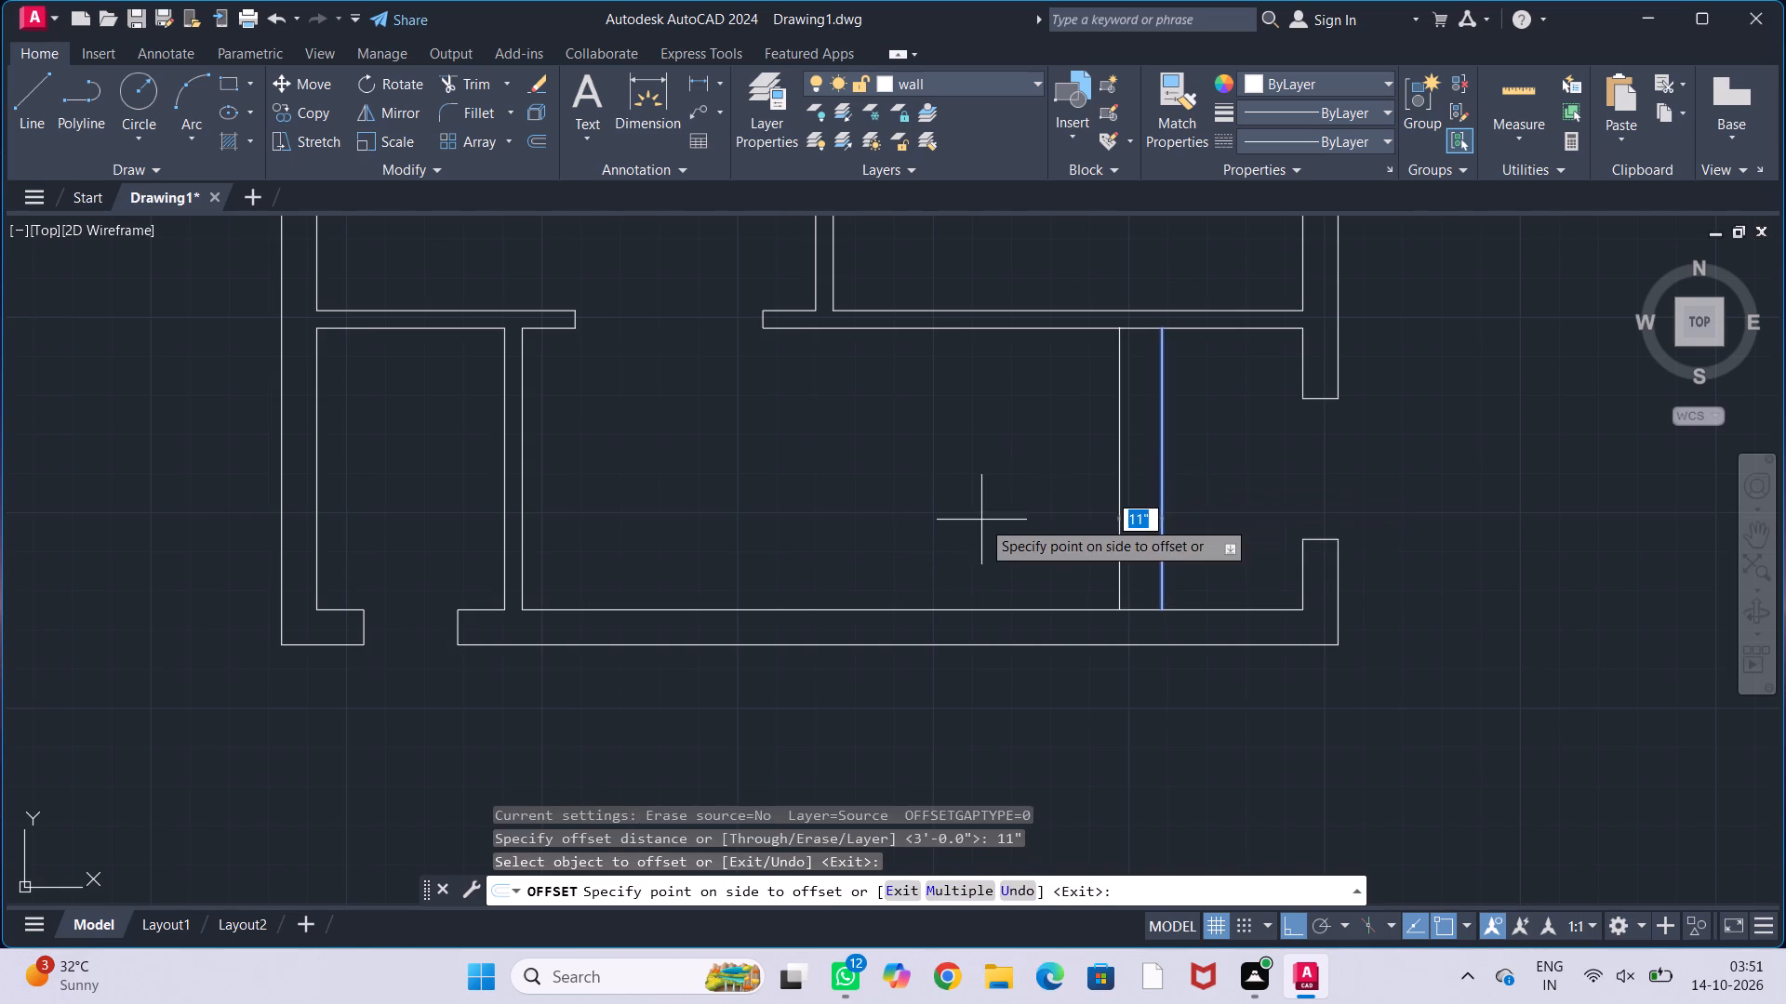
{"action": "left_click", "coordinate": [981, 520]}
{"action": "left_click", "coordinate": [1113, 504]}
{"action": "left_click", "coordinate": [1037, 521]}
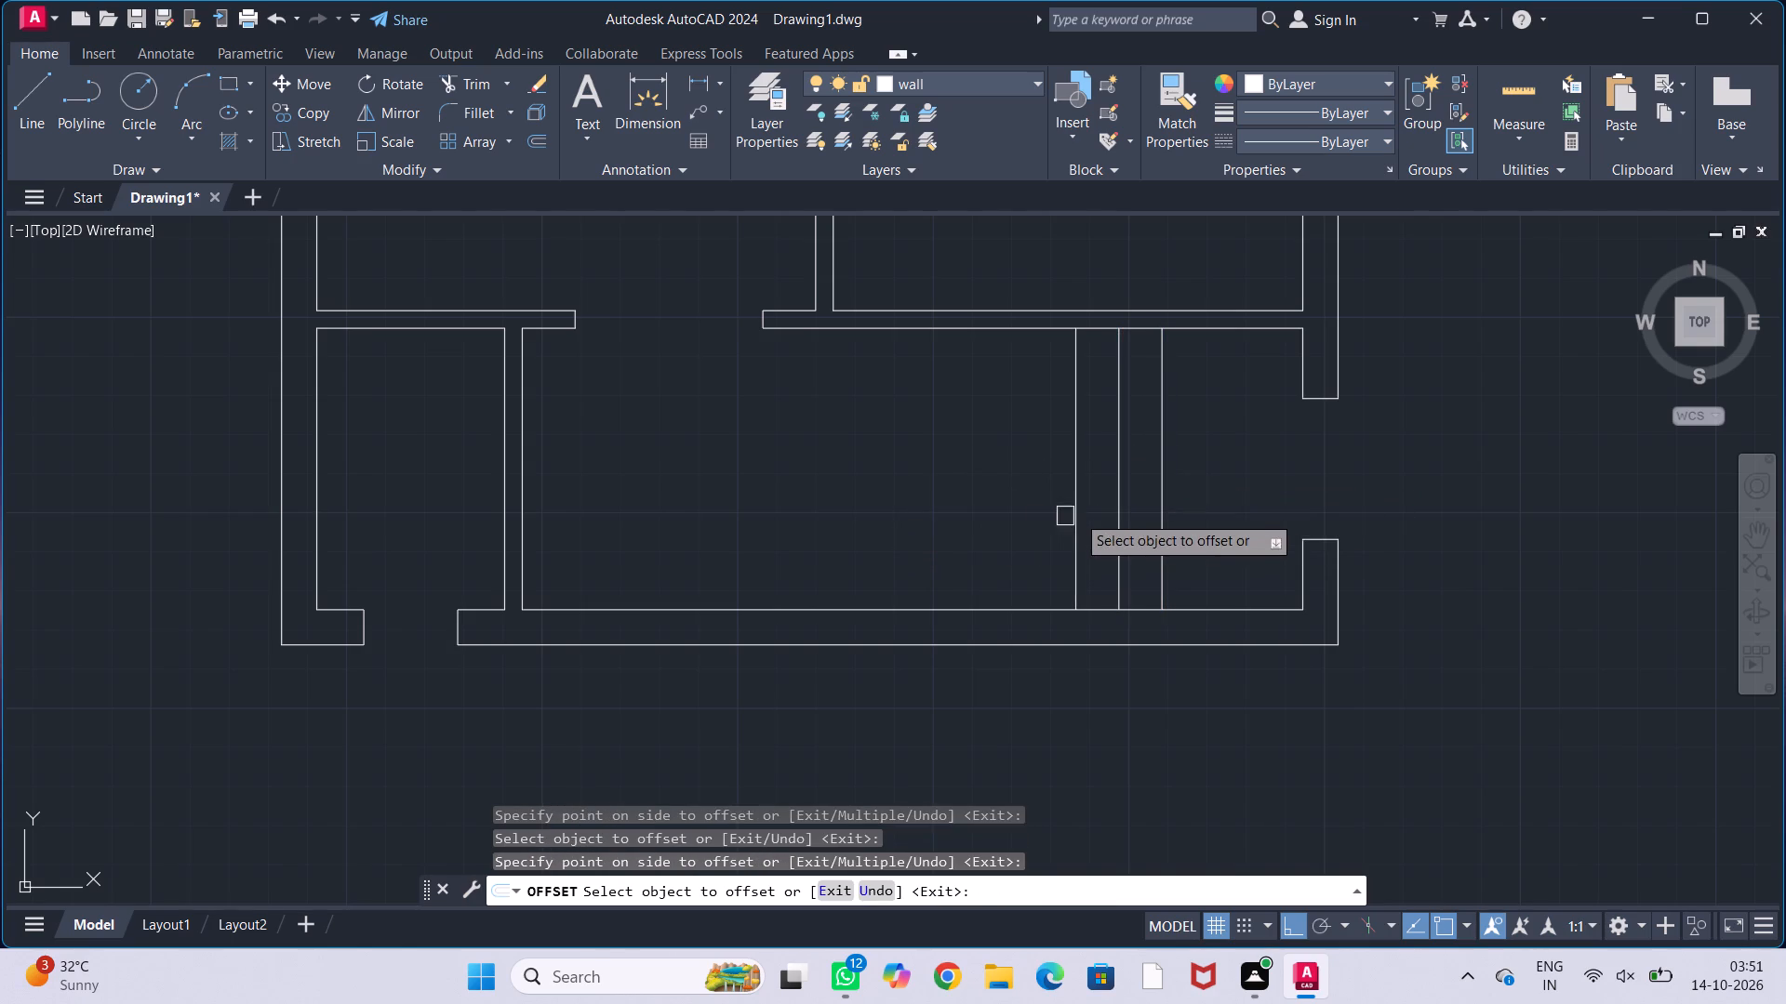
{"action": "left_click", "coordinate": [1075, 515]}
{"action": "left_click", "coordinate": [920, 532]}
{"action": "left_click", "coordinate": [1029, 513]}
{"action": "left_click", "coordinate": [883, 522]}
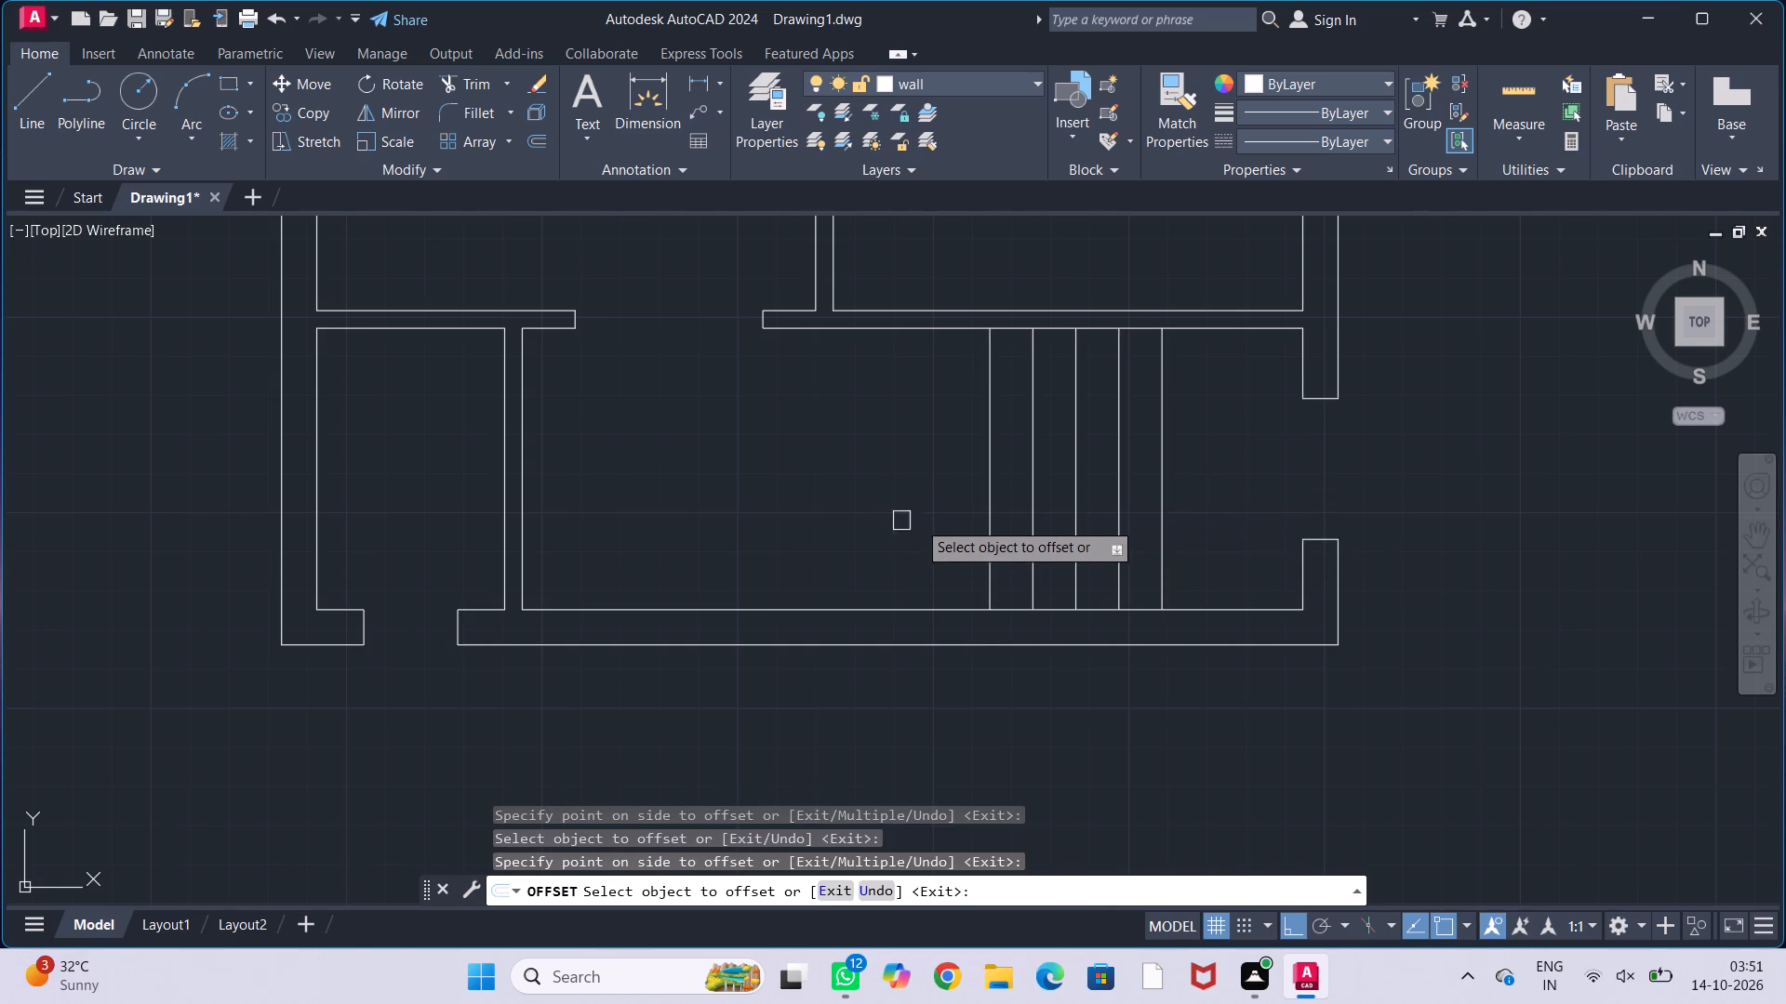
{"action": "left_click", "coordinate": [991, 532]}
{"action": "left_click", "coordinate": [880, 529]}
{"action": "left_click", "coordinate": [948, 537]}
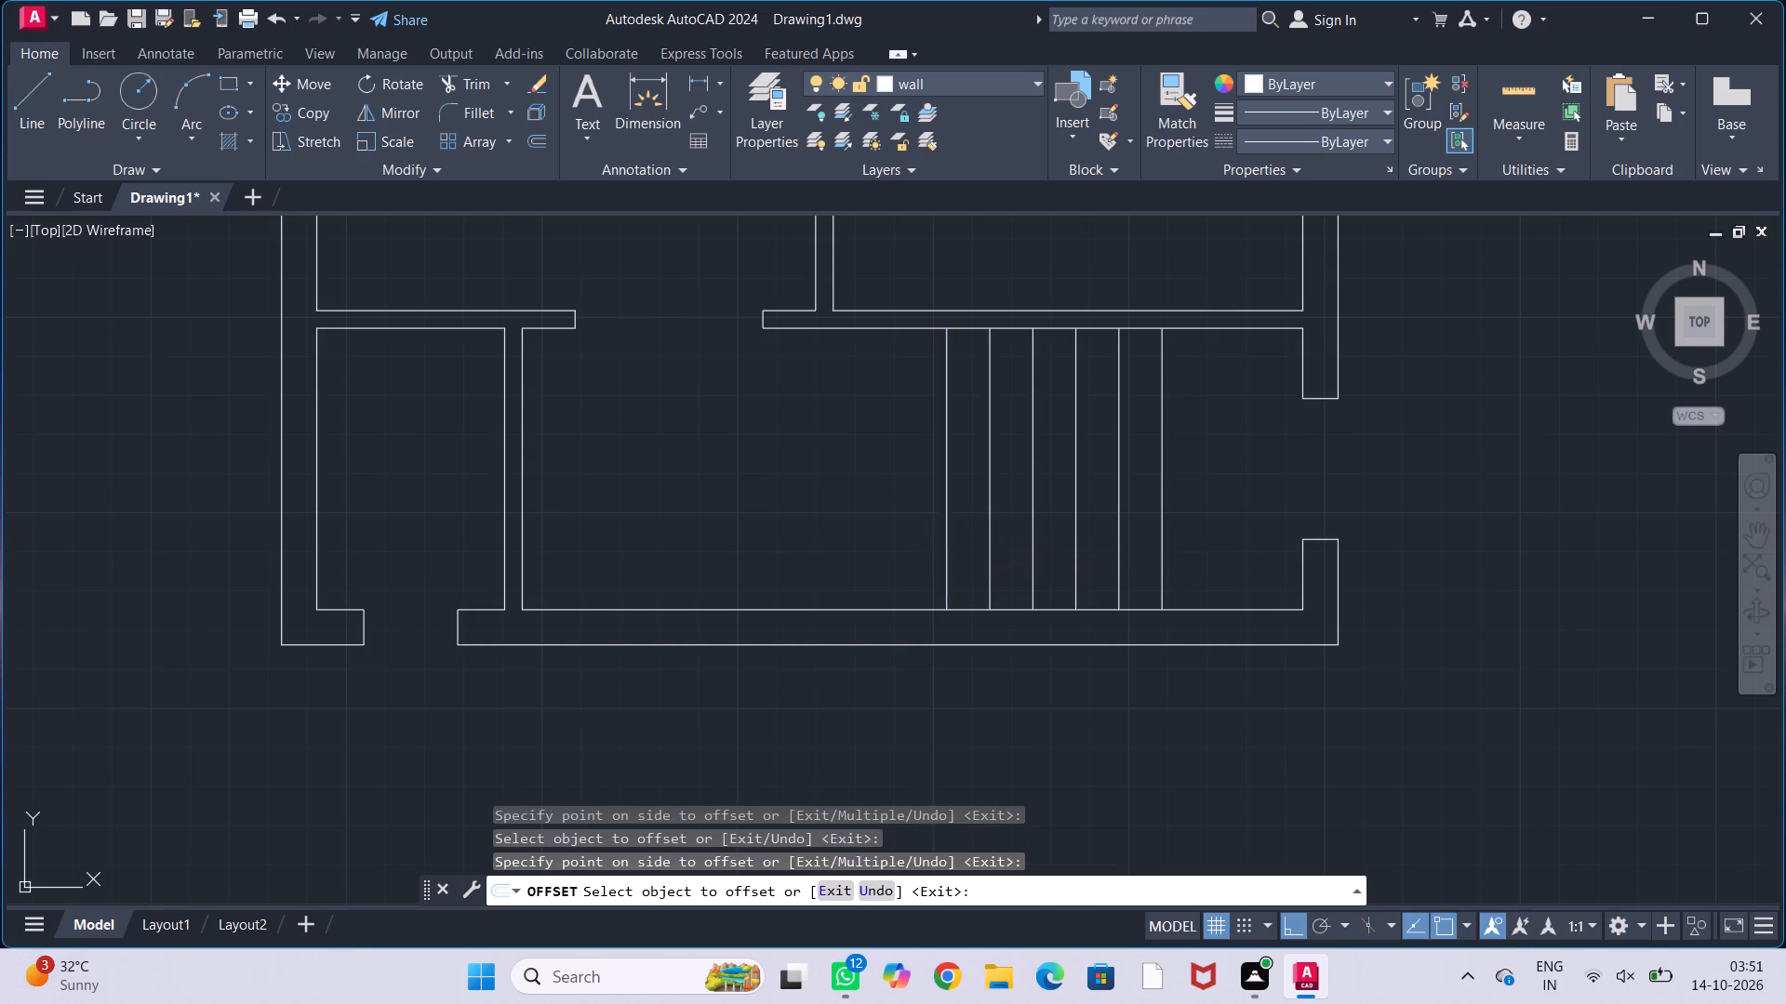
{"action": "left_click", "coordinate": [835, 532]}
{"action": "left_click", "coordinate": [899, 529]}
{"action": "left_click", "coordinate": [786, 524]}
{"action": "left_click", "coordinate": [861, 529]}
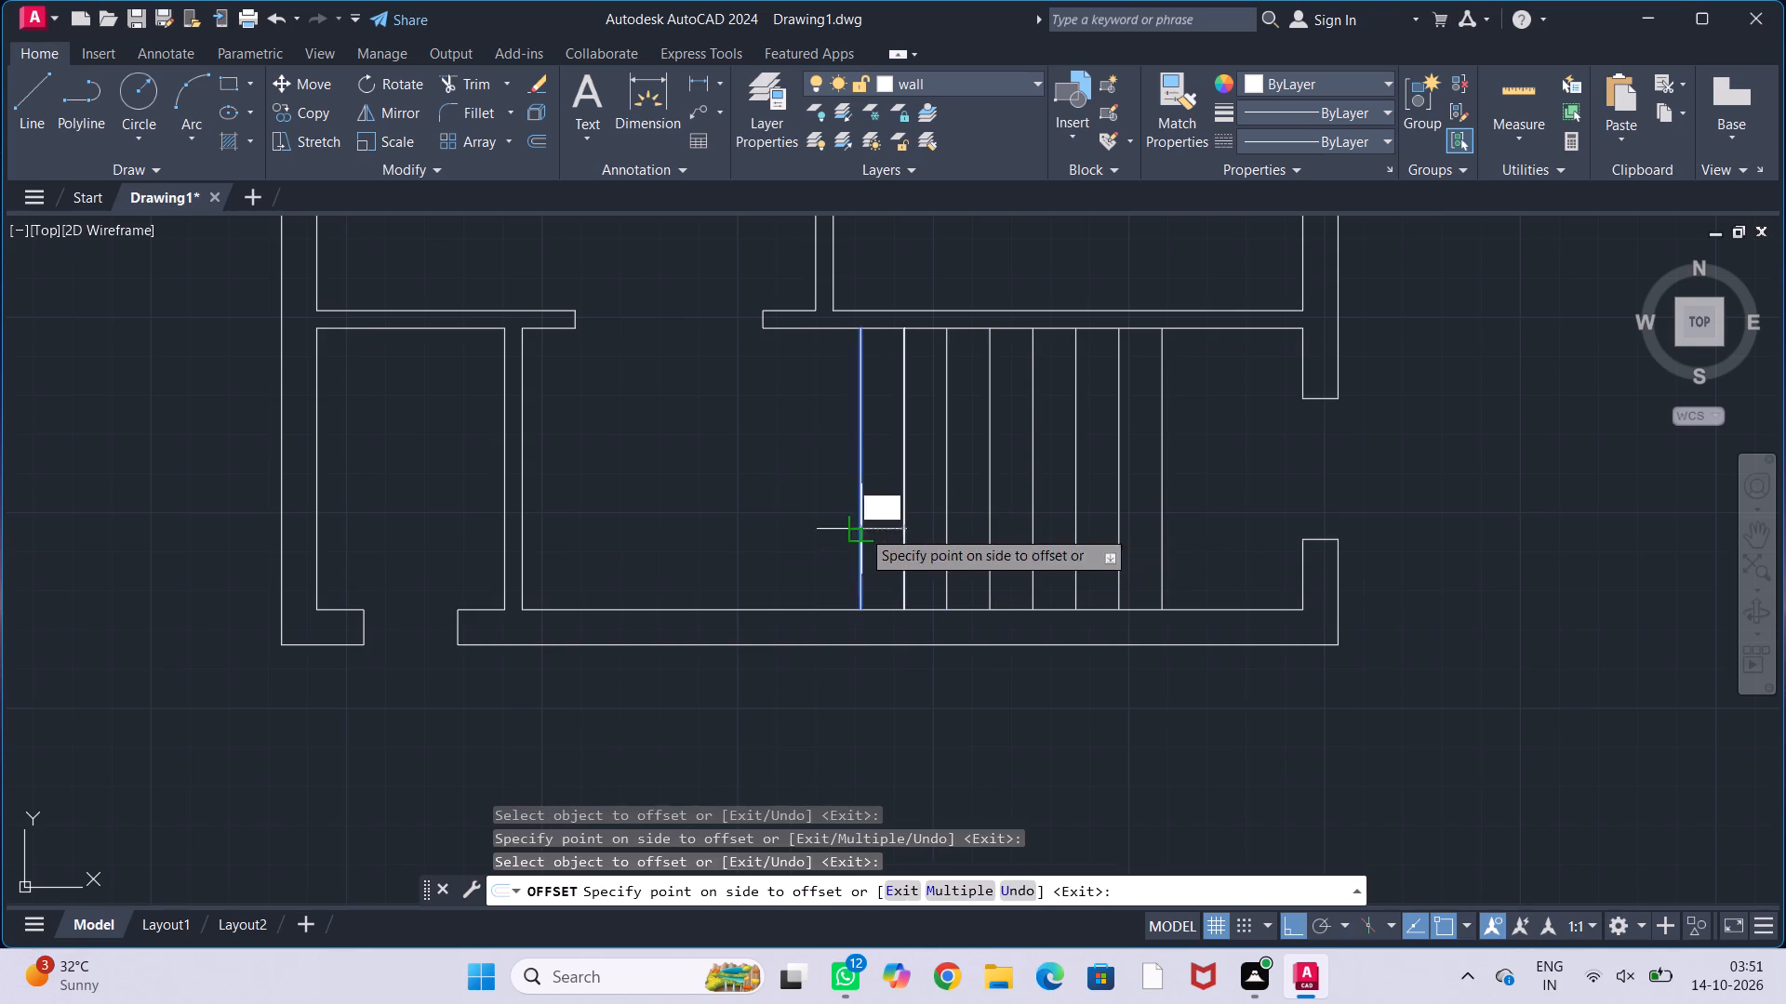
{"action": "left_click", "coordinate": [776, 533]}
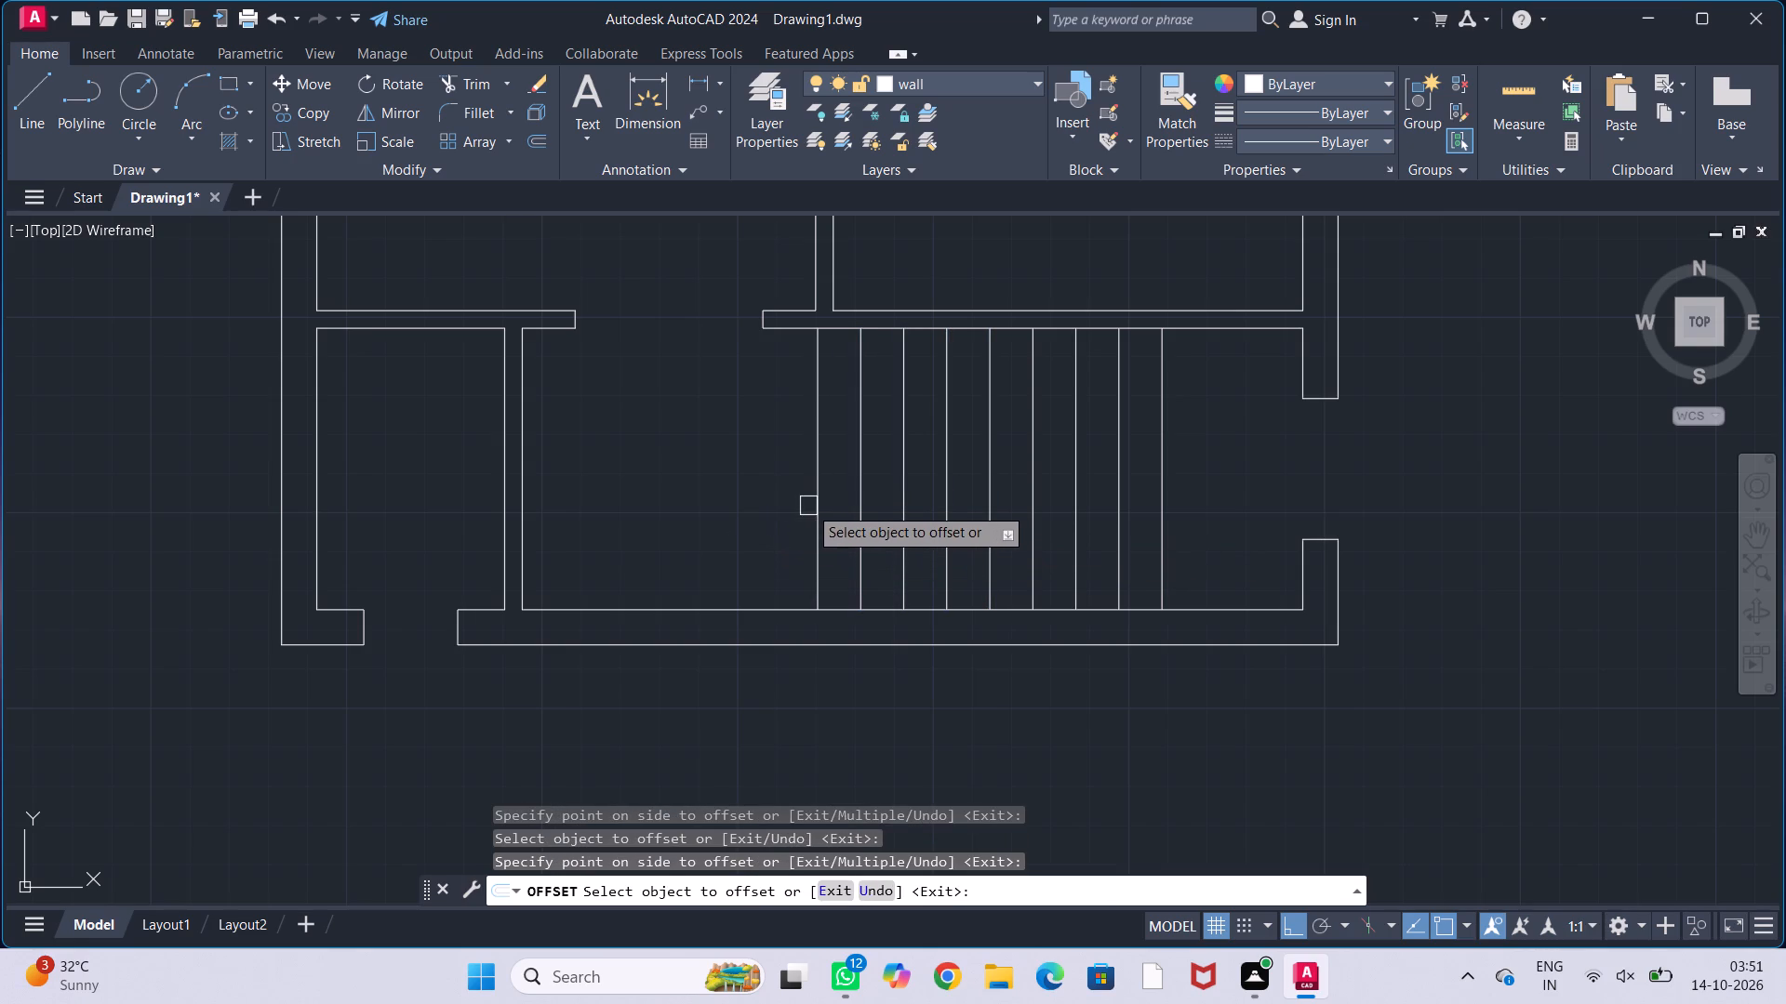
{"action": "left_click", "coordinate": [820, 518]}
{"action": "left_click", "coordinate": [669, 521]}
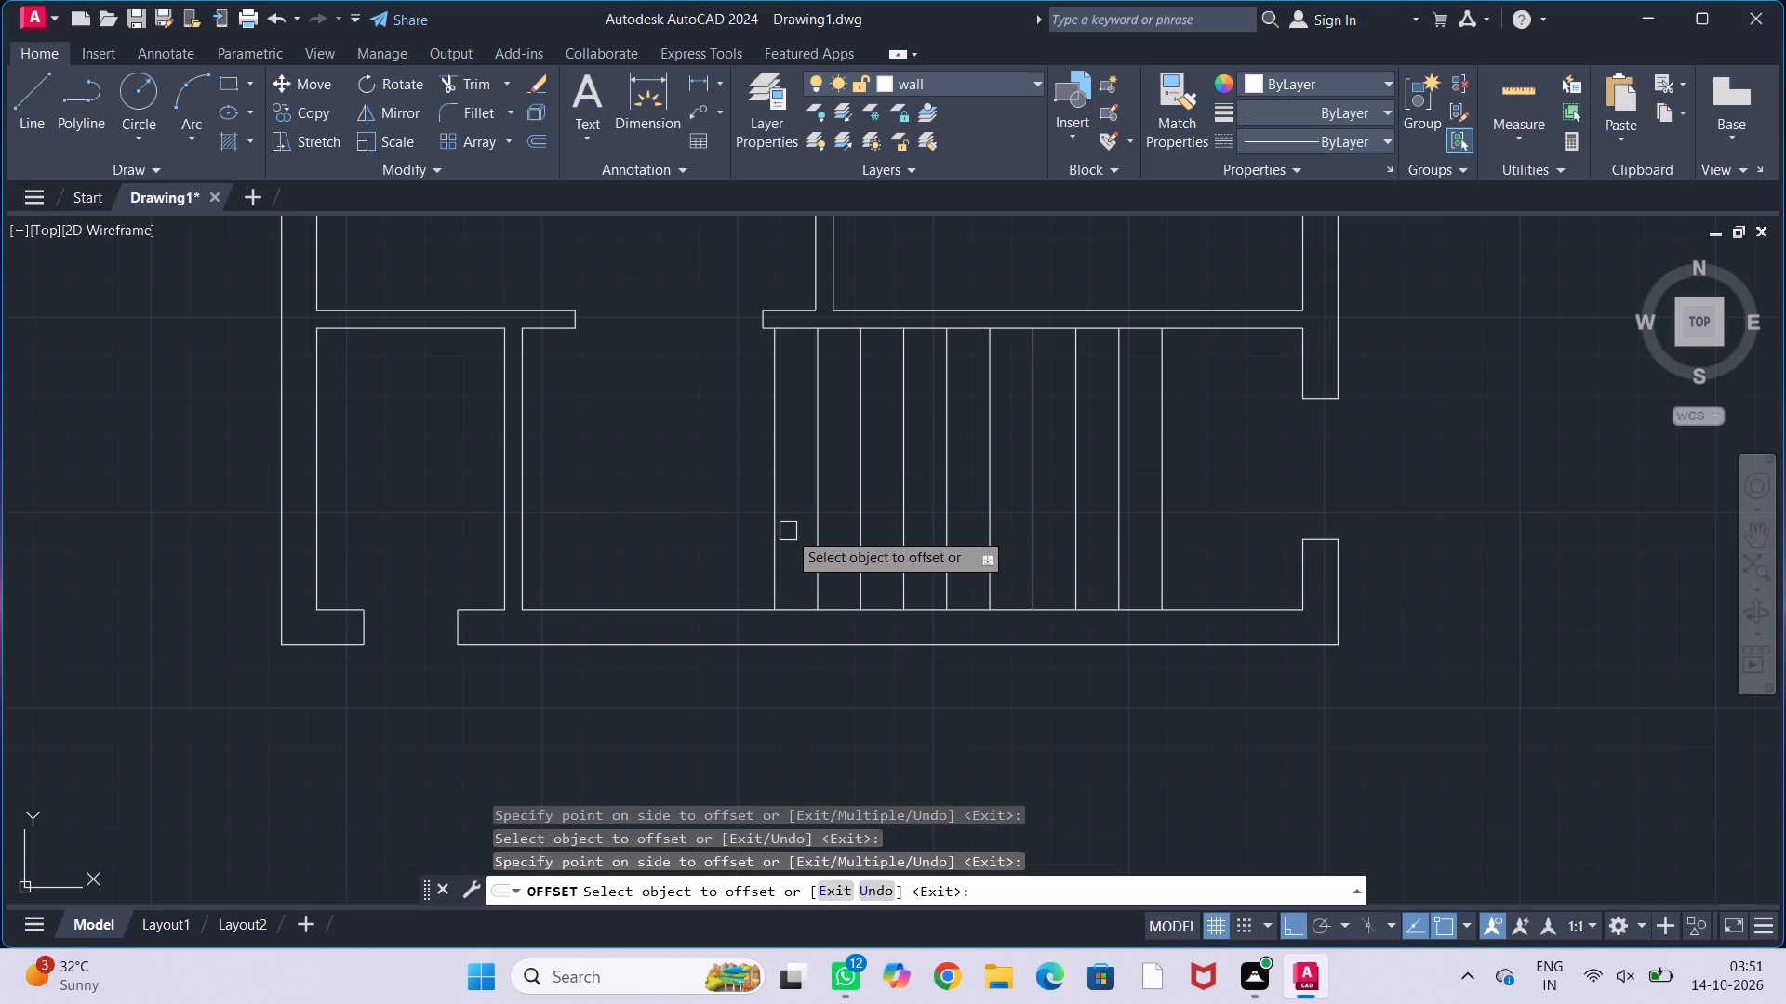
{"action": "key", "text": "Escape"}
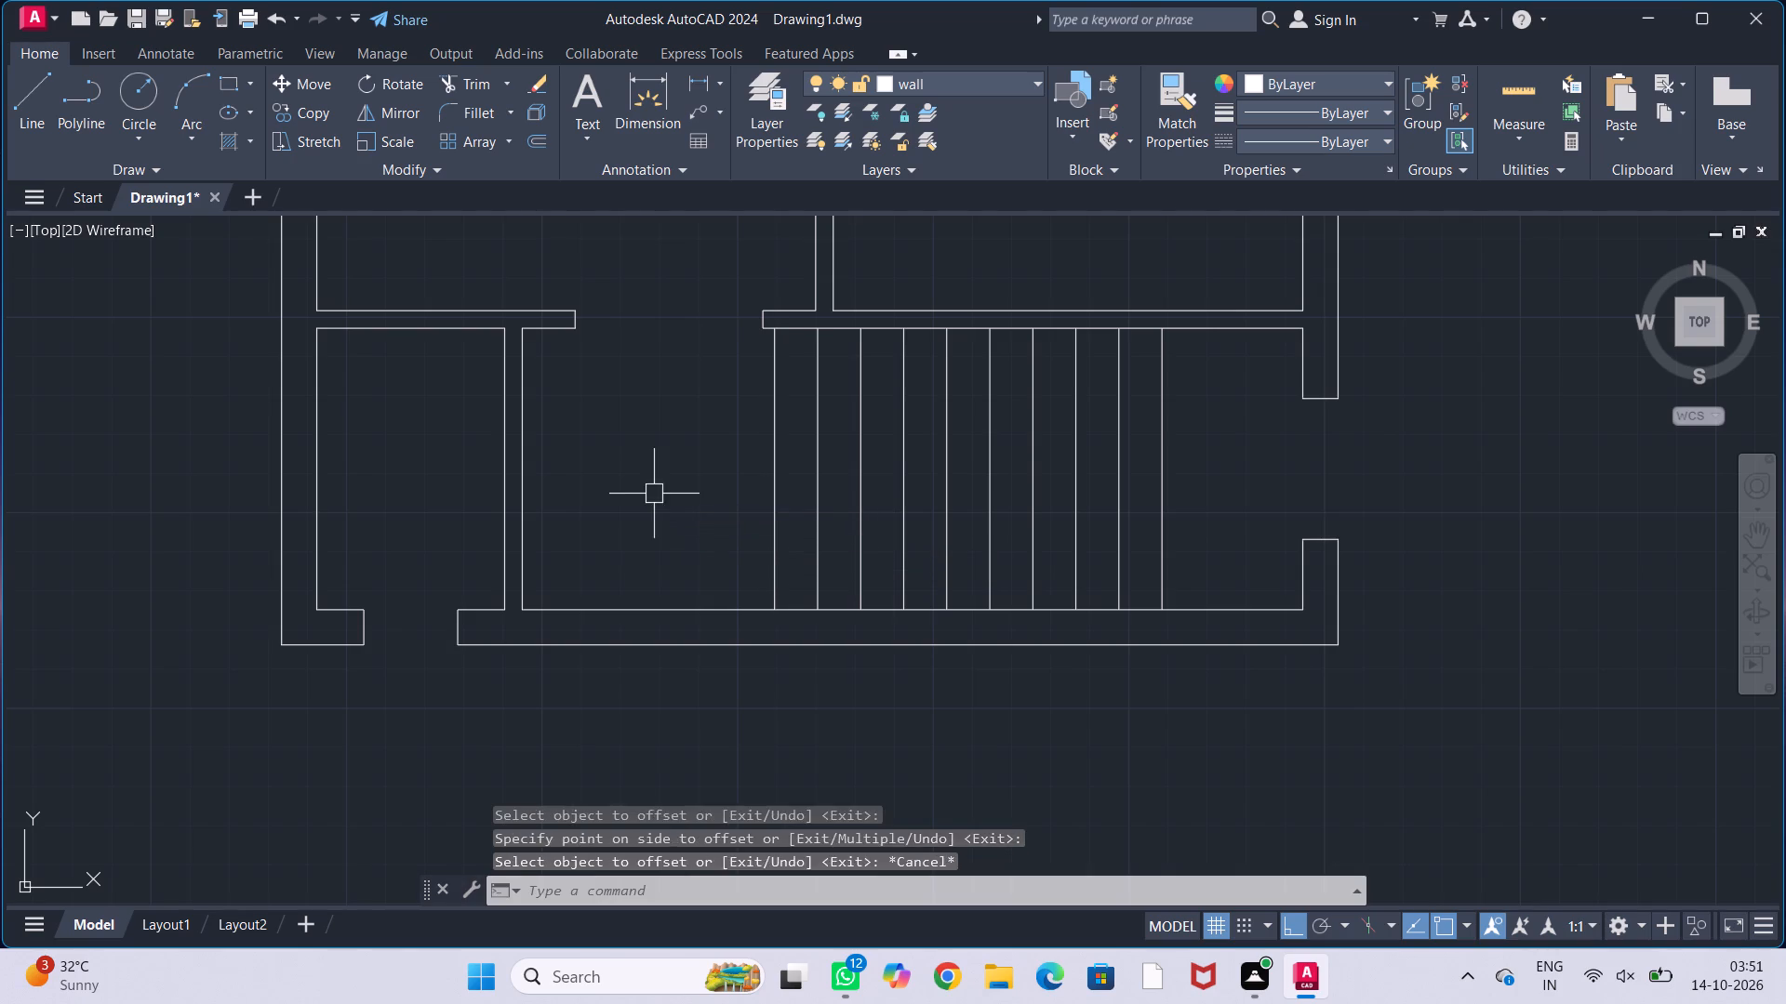
{"action": "key", "text": "Escape"}
{"action": "key", "text": "Escape"}
{"action": "key", "text": "Escape"}
{"action": "key", "text": "Escape"}
{"action": "key", "text": "Escape"}
Draw a horizontal line from the midpoint of the rightmost stair line to the midpoint of the leftmost tread line.
{"action": "key", "text": "l"}
{"action": "key", "text": "Return"}
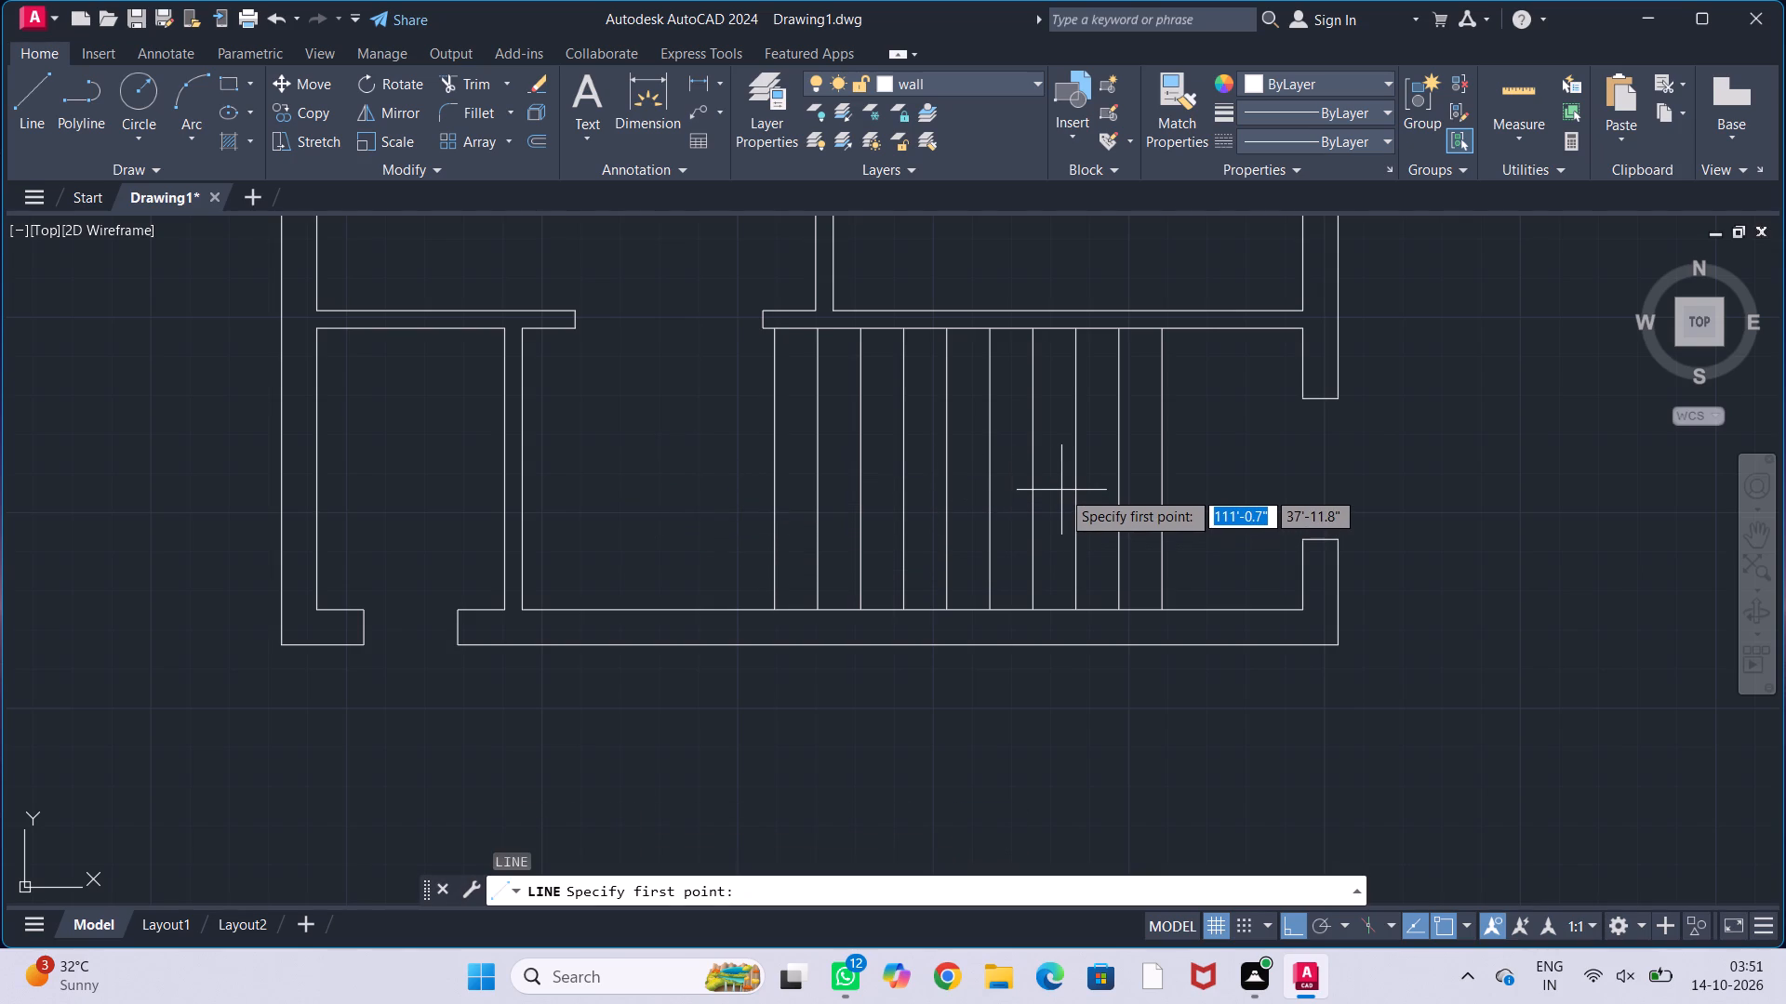
{"action": "left_click", "coordinate": [1154, 464]}
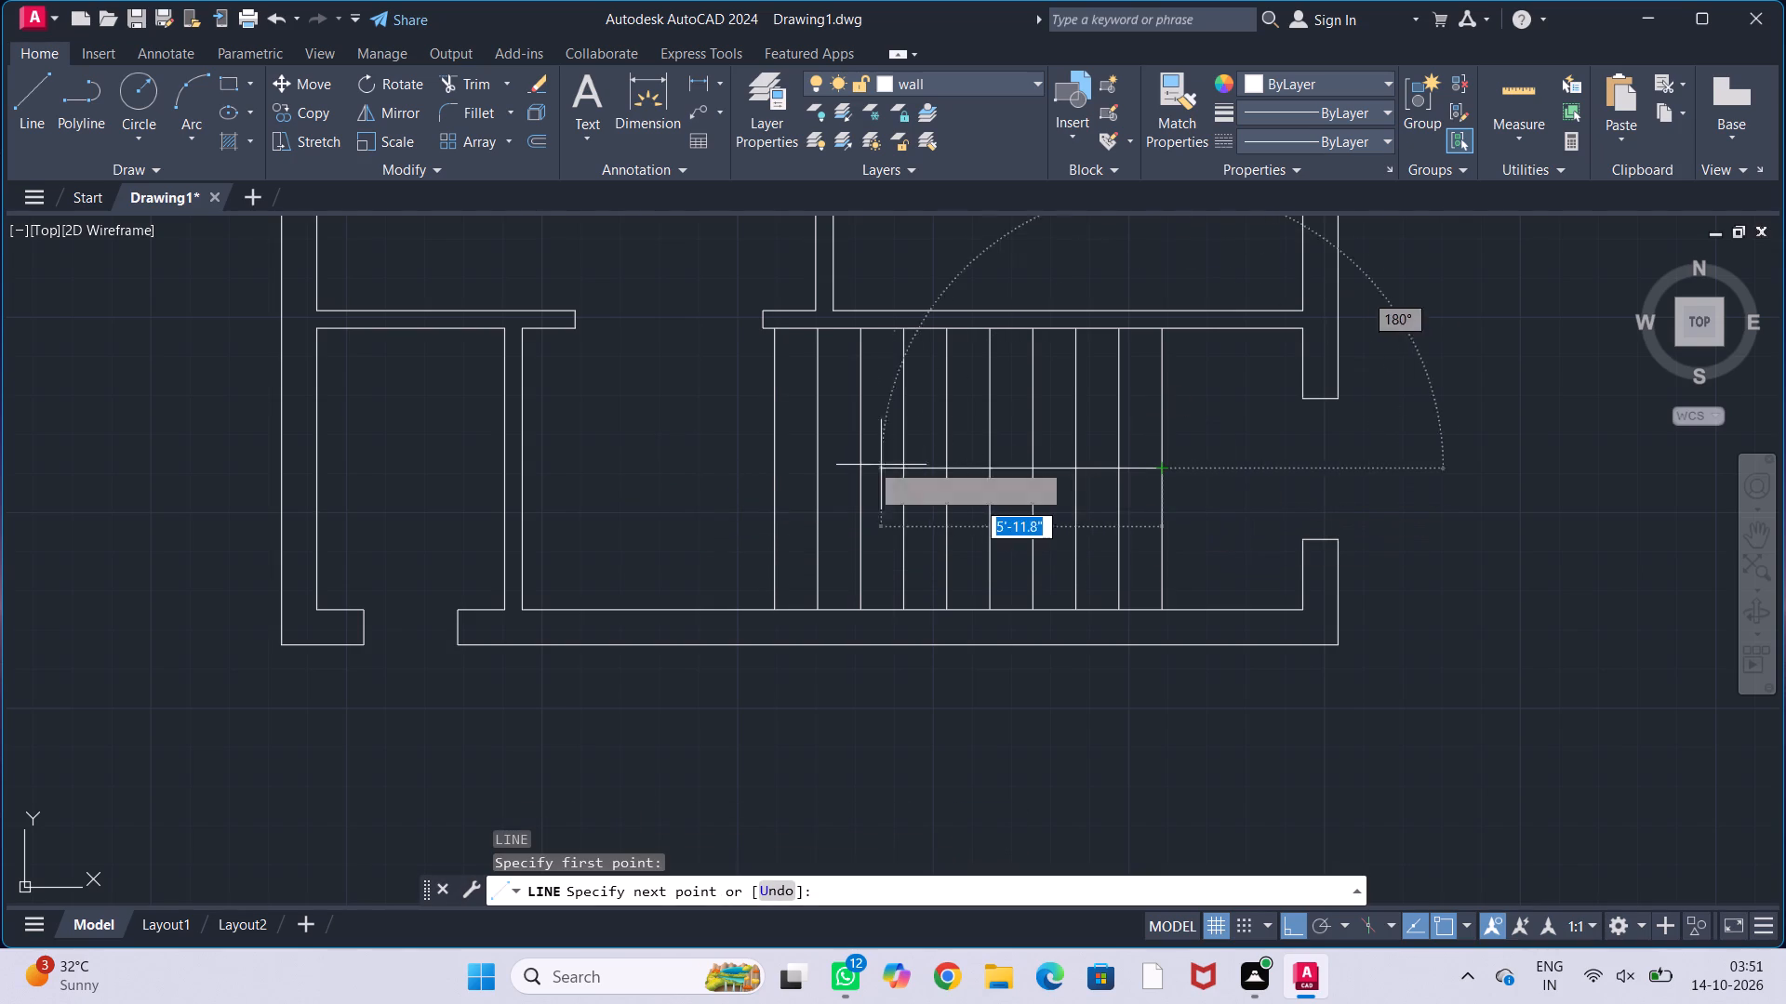
{"action": "left_click", "coordinate": [774, 462]}
{"action": "key", "text": "Escape"}
{"action": "key", "text": "Escape"}
{"action": "key", "text": "Escape"}
{"action": "key", "text": "Escape"}
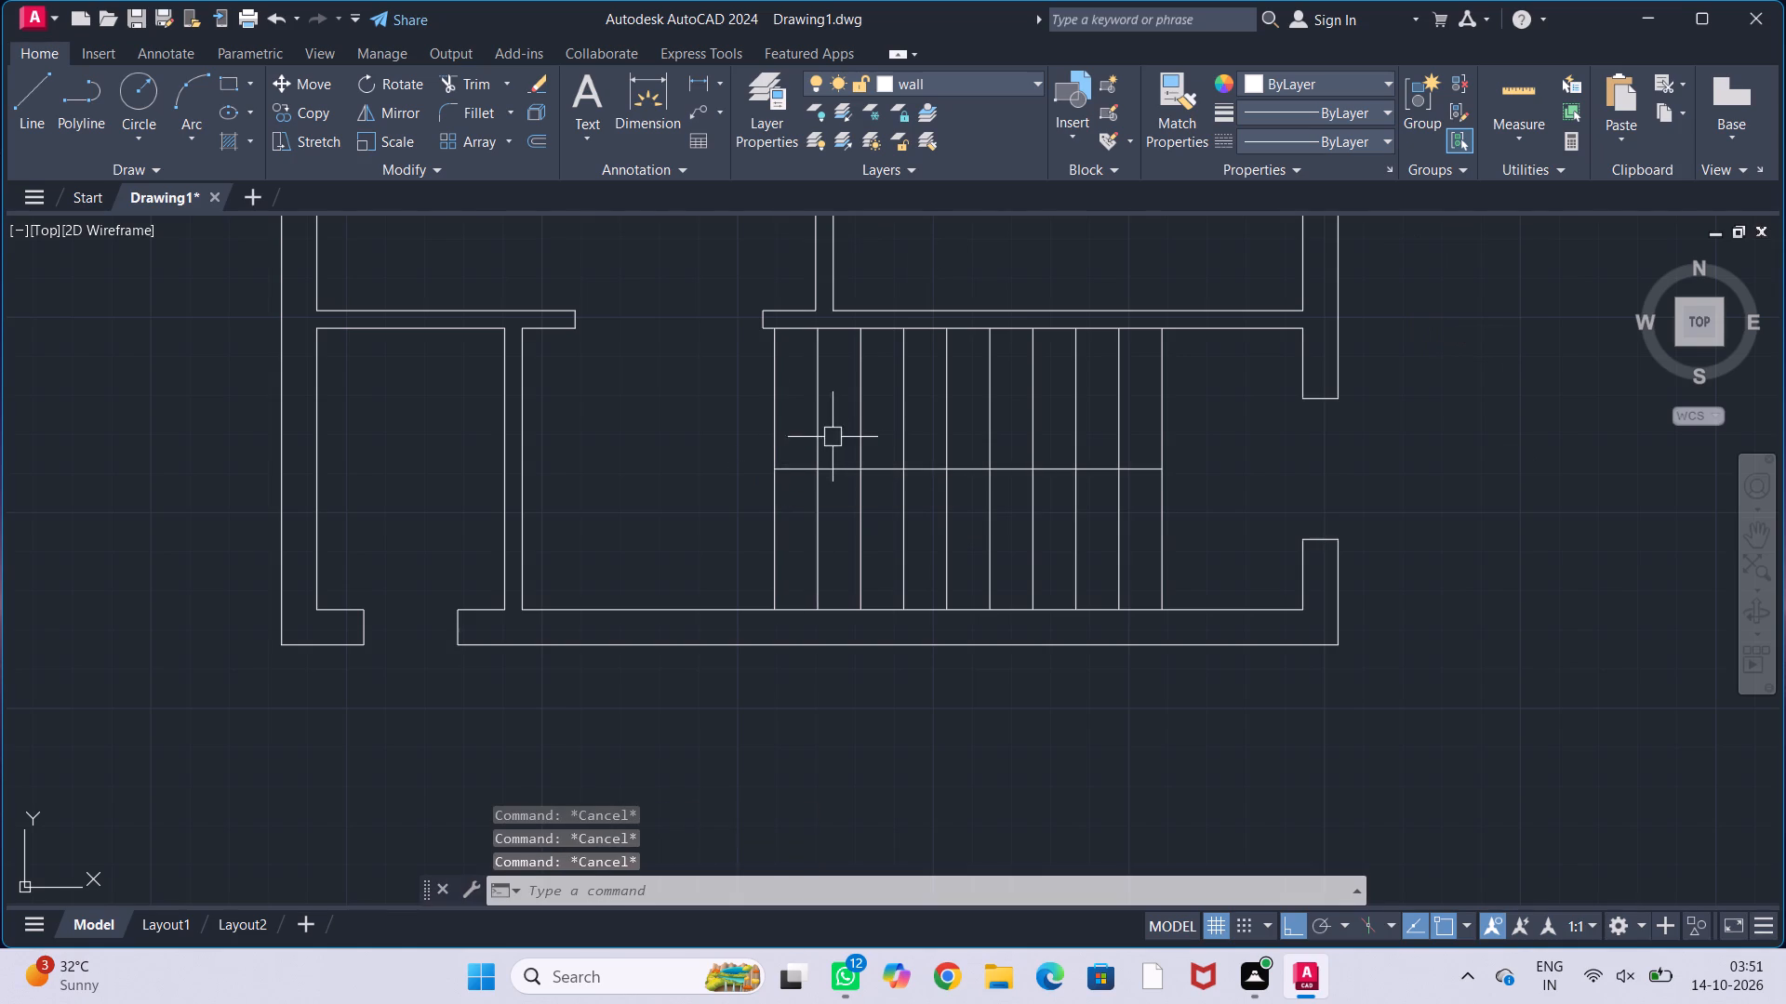
Trim away the lower half of the leftmost tread line, below the stair's horizontal middle line.
{"action": "scroll", "coordinate": [837, 432], "scroll_direction": "down", "scroll_amount": 1}
{"action": "middle_click_drag", "start_coordinate": [897, 439], "coordinate": [938, 426]}
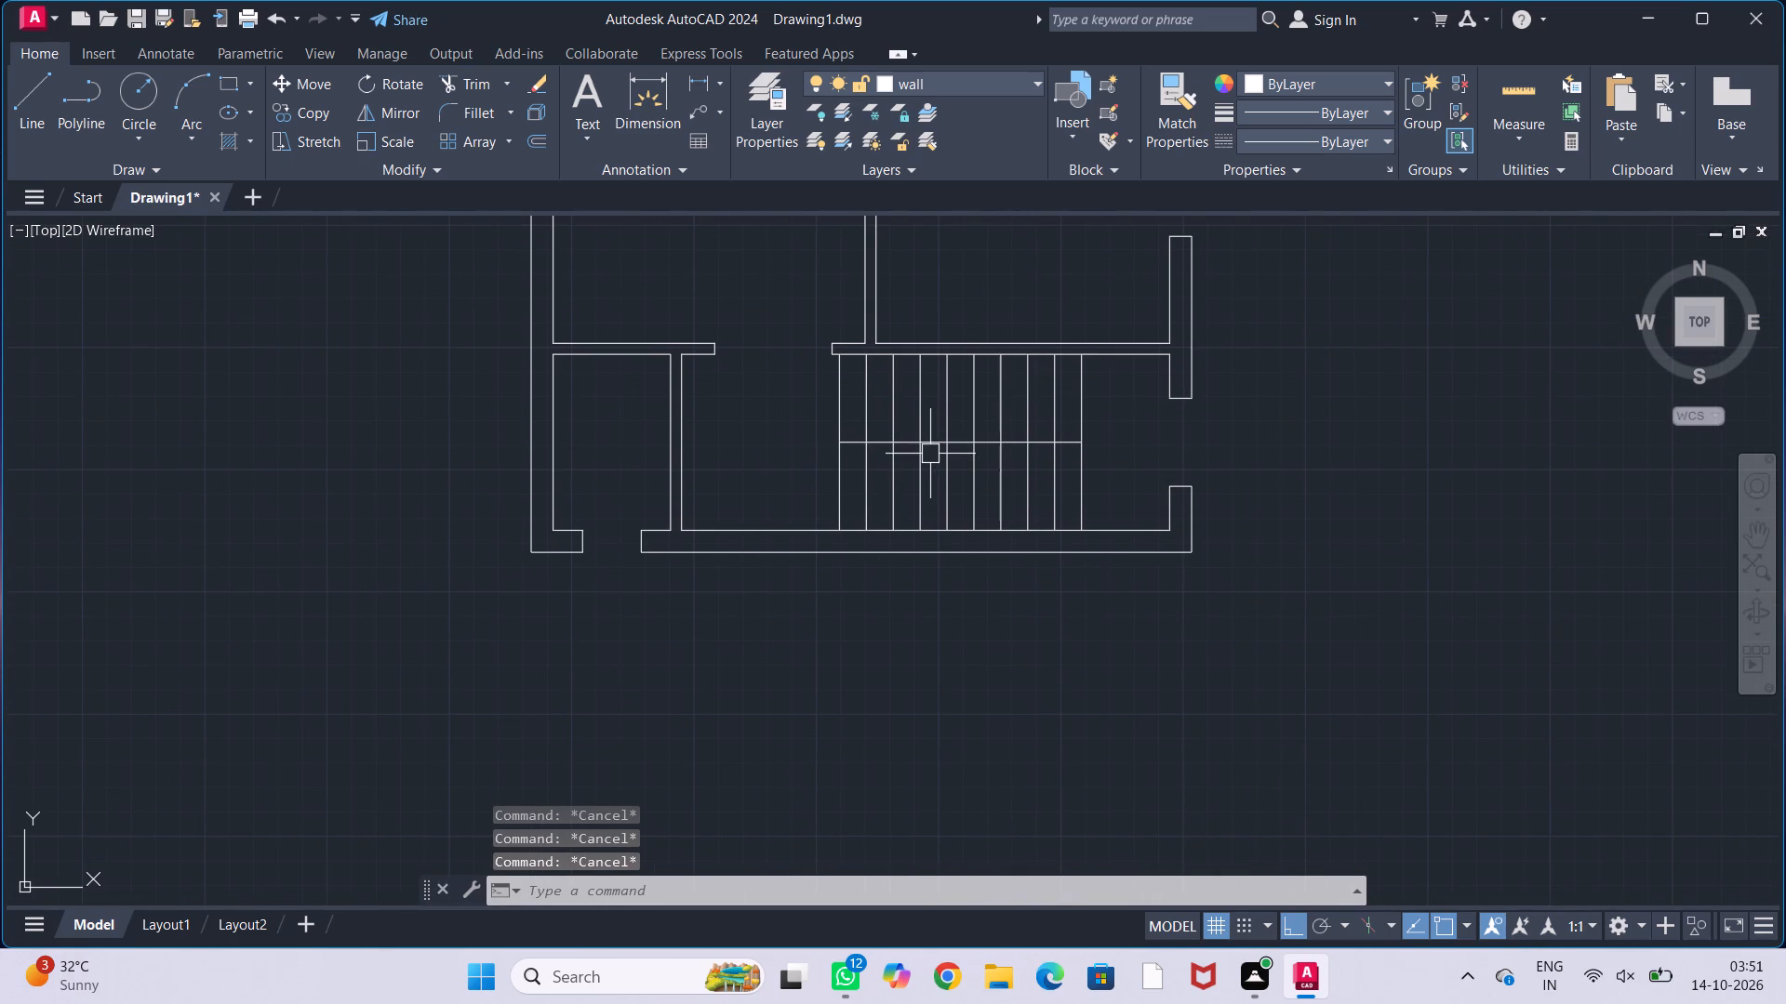
{"action": "middle_click_drag", "start_coordinate": [933, 489], "coordinate": [947, 443]}
{"action": "middle_click_drag", "start_coordinate": [932, 496], "coordinate": [938, 458]}
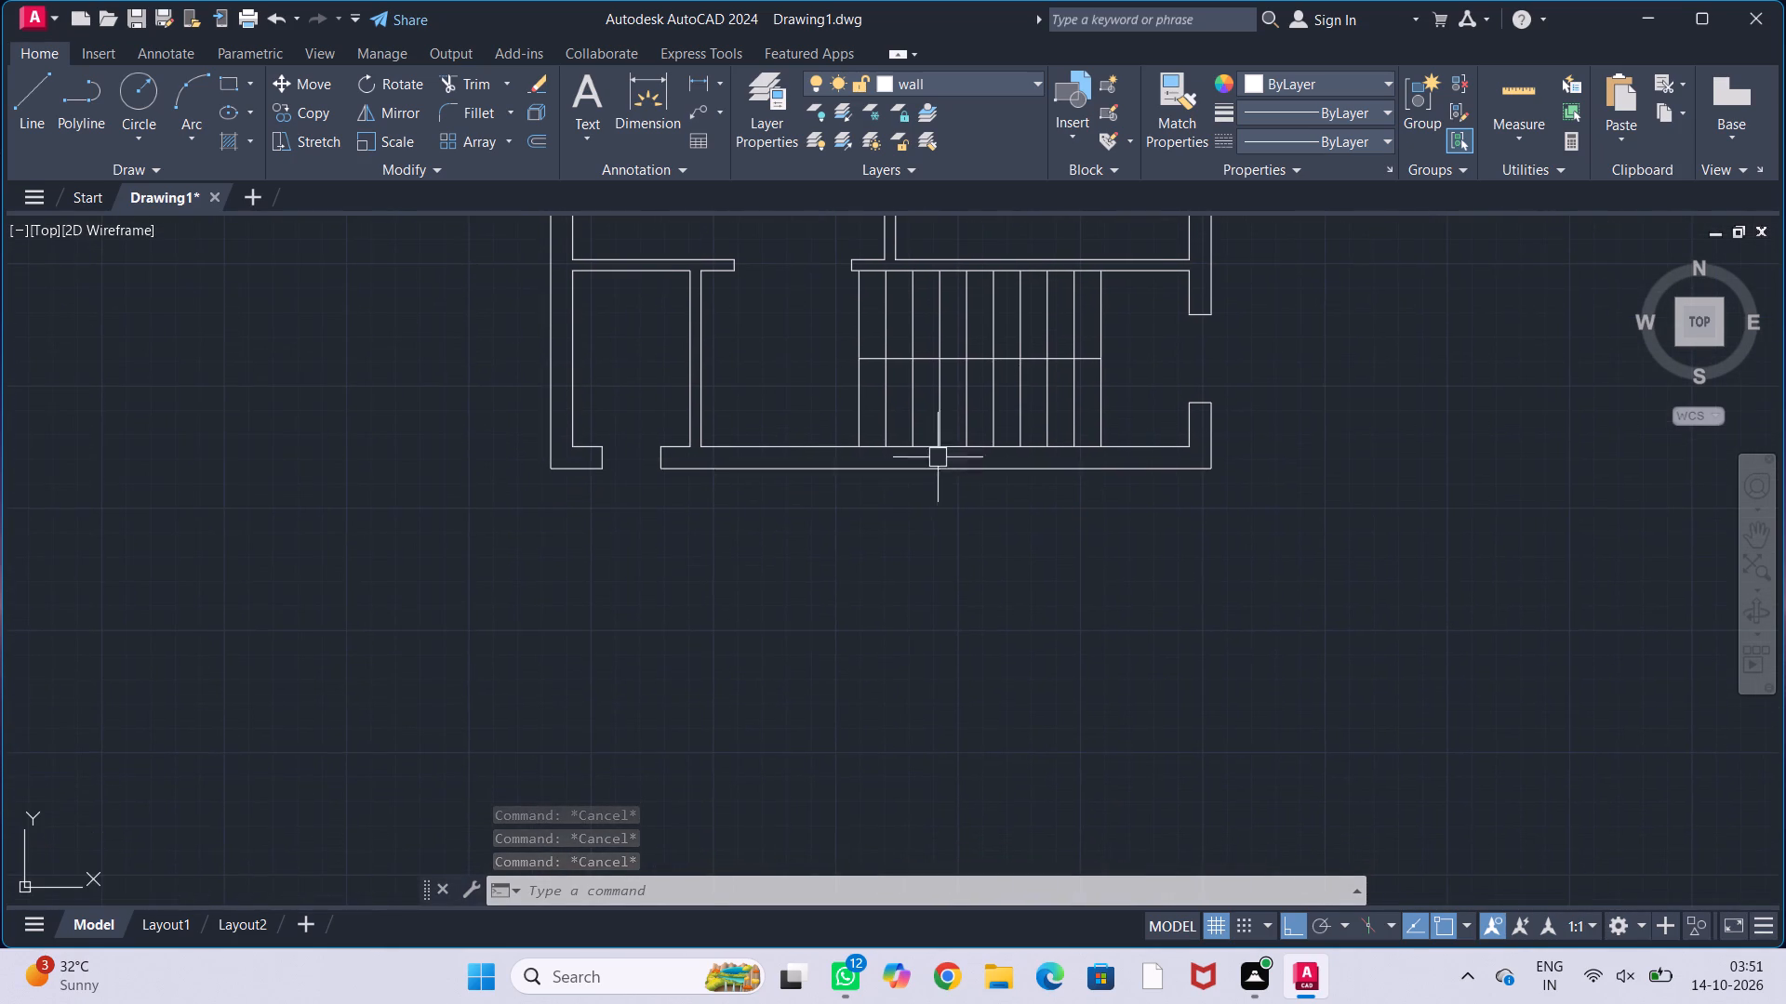
{"action": "scroll", "coordinate": [900, 462], "scroll_direction": "up", "scroll_amount": 1}
{"action": "middle_click_drag", "start_coordinate": [915, 436], "coordinate": [854, 582]}
{"action": "middle_click_drag", "start_coordinate": [914, 497], "coordinate": [913, 505]}
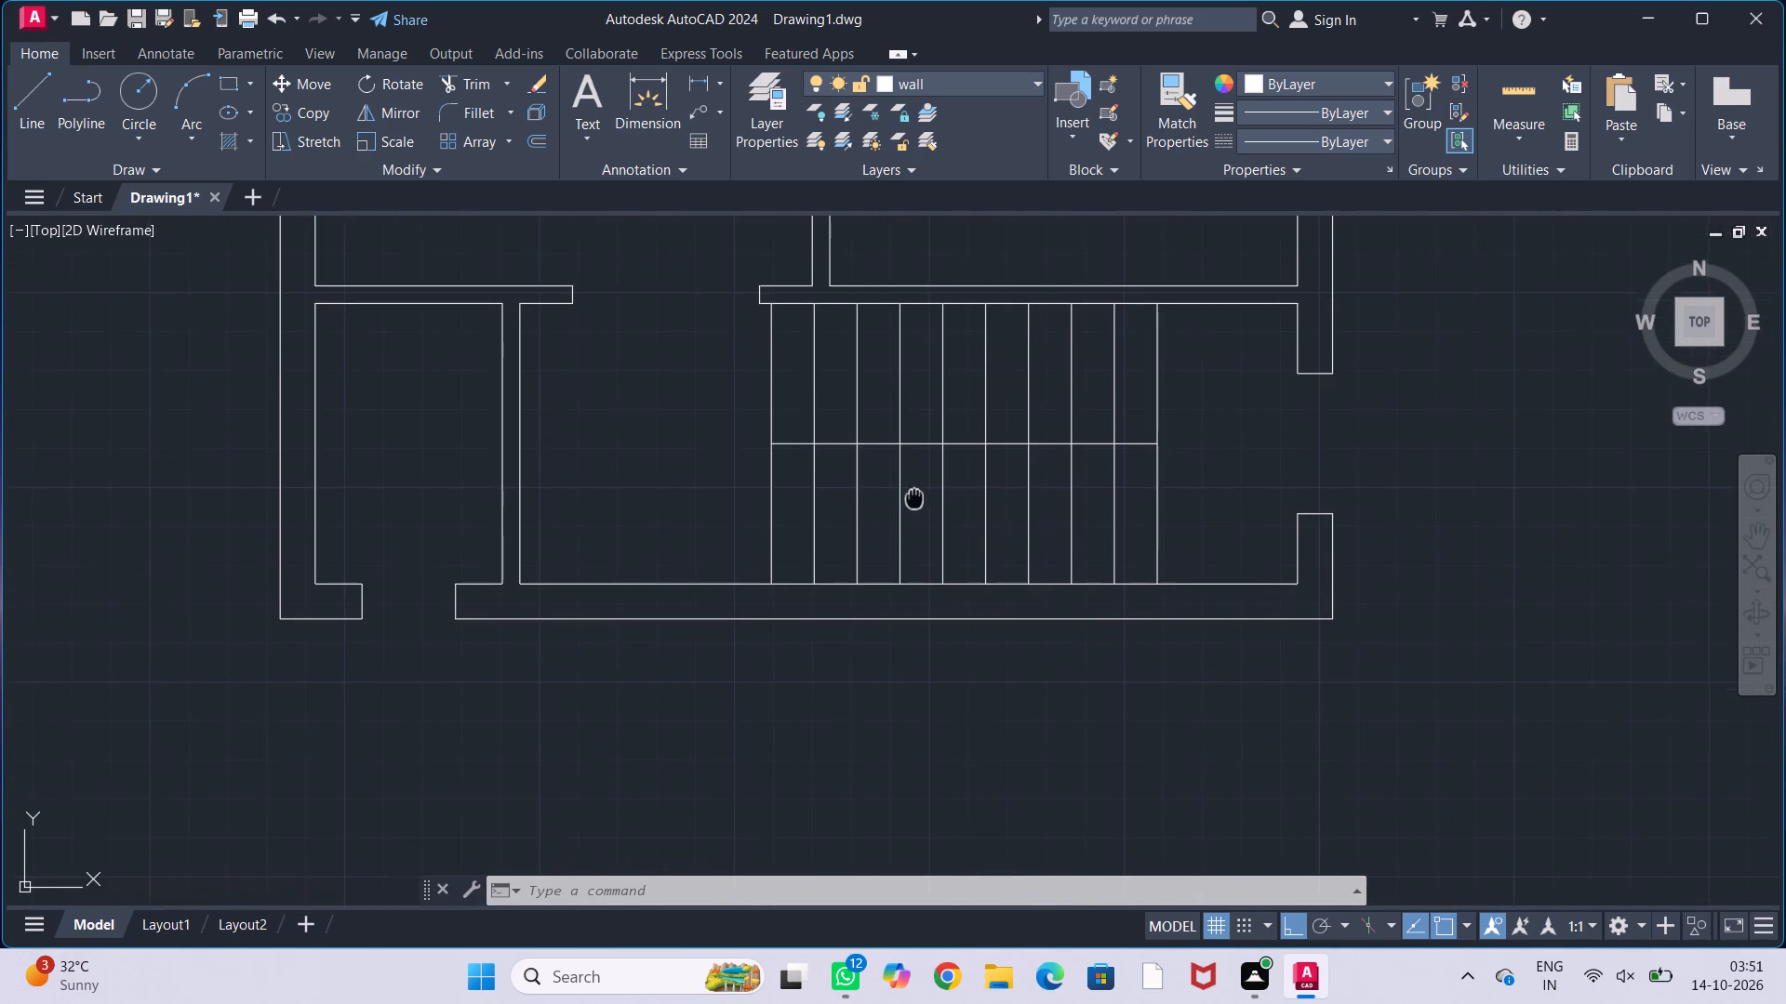
{"action": "middle_click_drag", "start_coordinate": [913, 505], "coordinate": [888, 561]}
{"action": "scroll", "coordinate": [787, 567], "scroll_direction": "up", "scroll_amount": 1}
{"action": "middle_click_drag", "start_coordinate": [788, 589], "coordinate": [781, 541]}
{"action": "scroll", "coordinate": [776, 543], "scroll_direction": "down", "scroll_amount": 1}
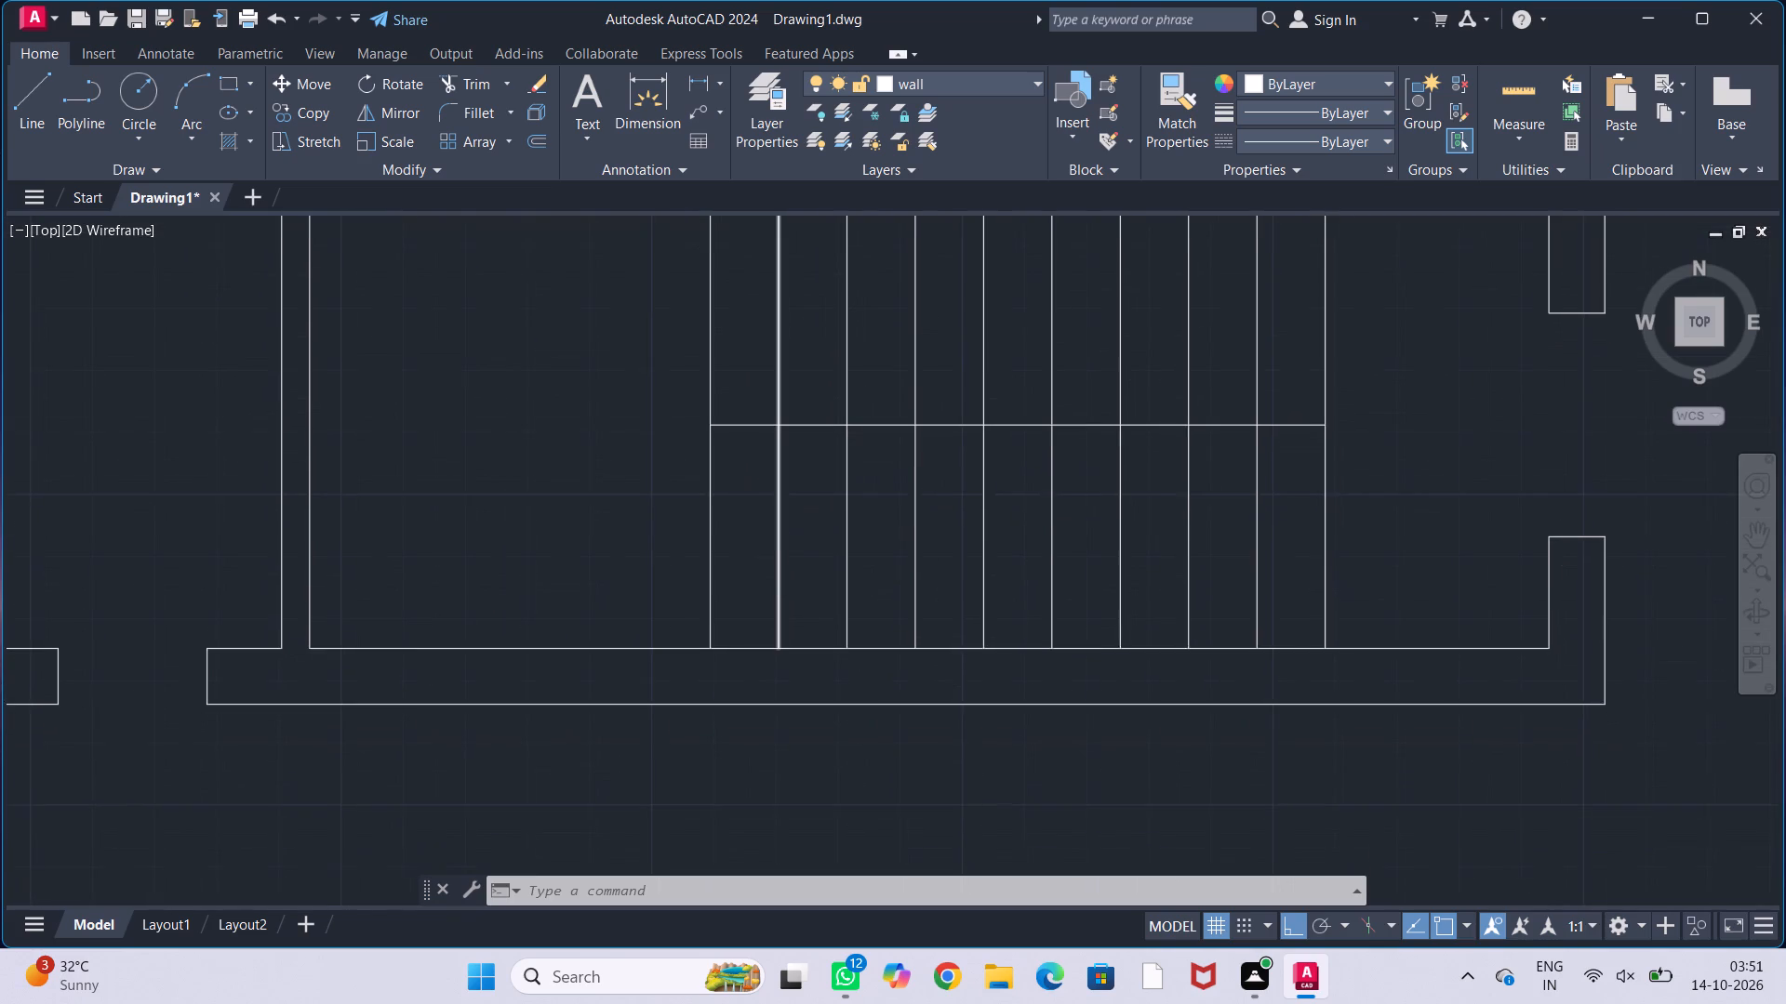
{"action": "middle_click_drag", "start_coordinate": [771, 550], "coordinate": [761, 539]}
{"action": "type", "text": "tr"}
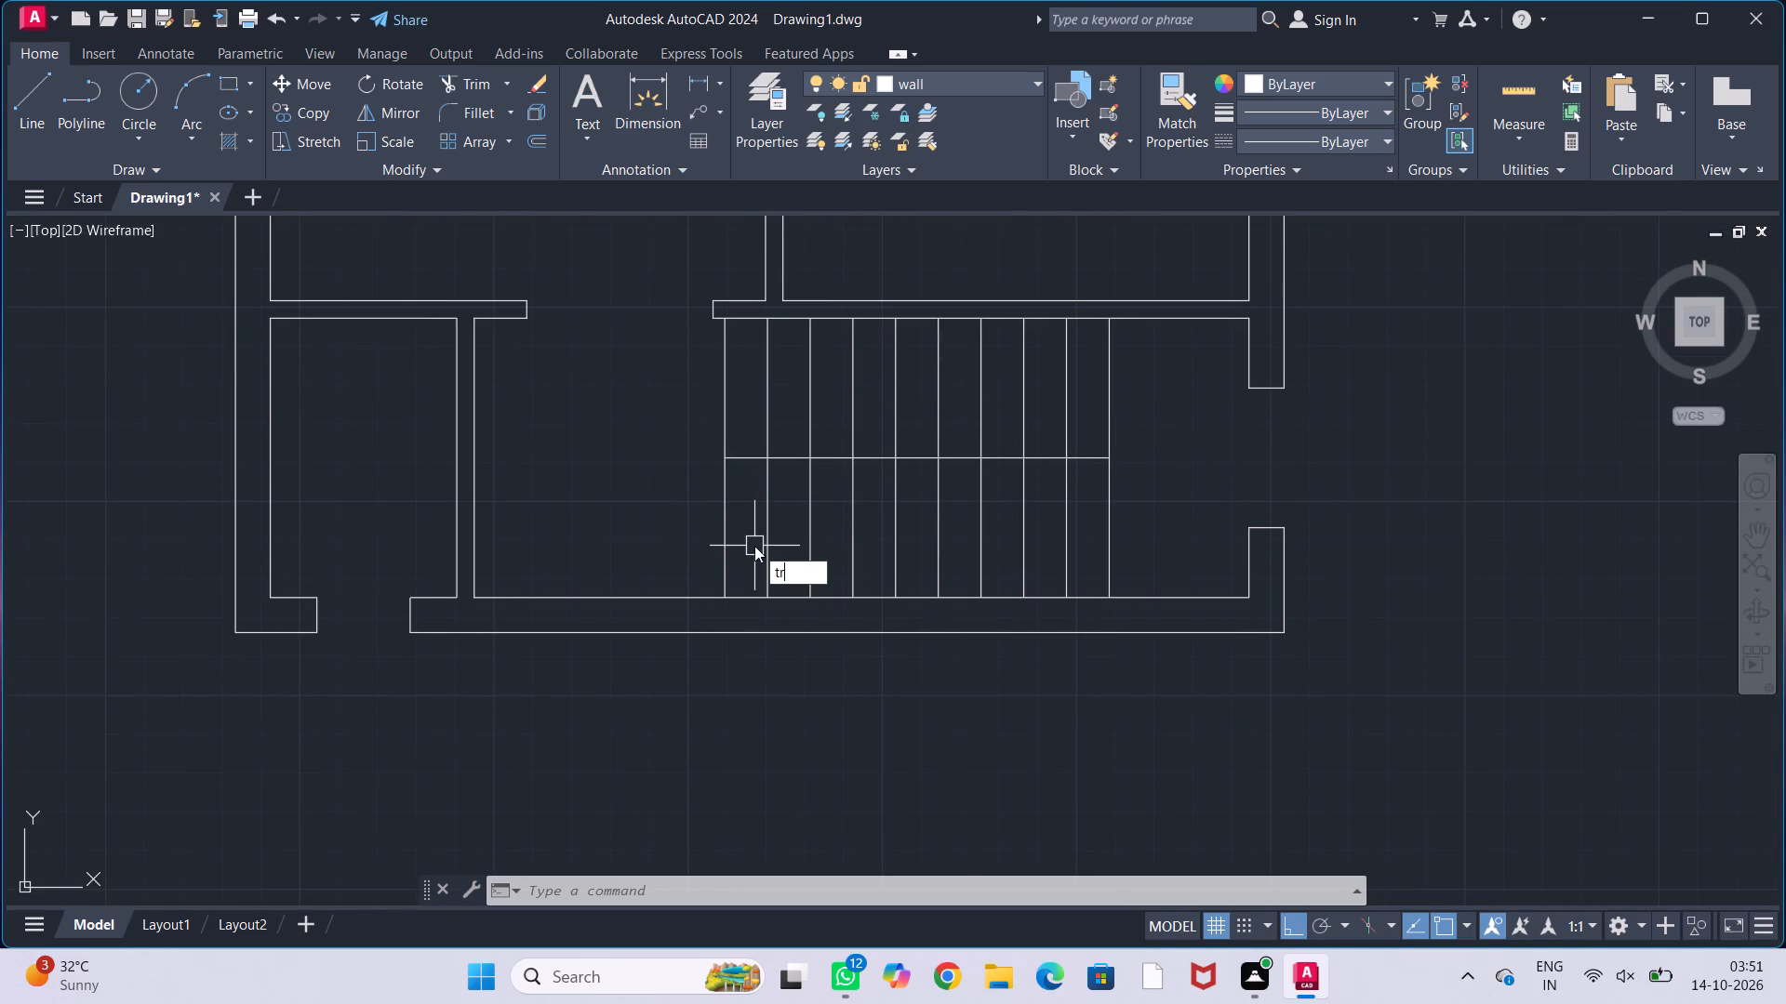
{"action": "key", "text": "Return"}
{"action": "left_click", "coordinate": [729, 538]}
{"action": "key", "text": "Escape"}
{"action": "key", "text": "Escape"}
{"action": "key", "text": "Escape"}
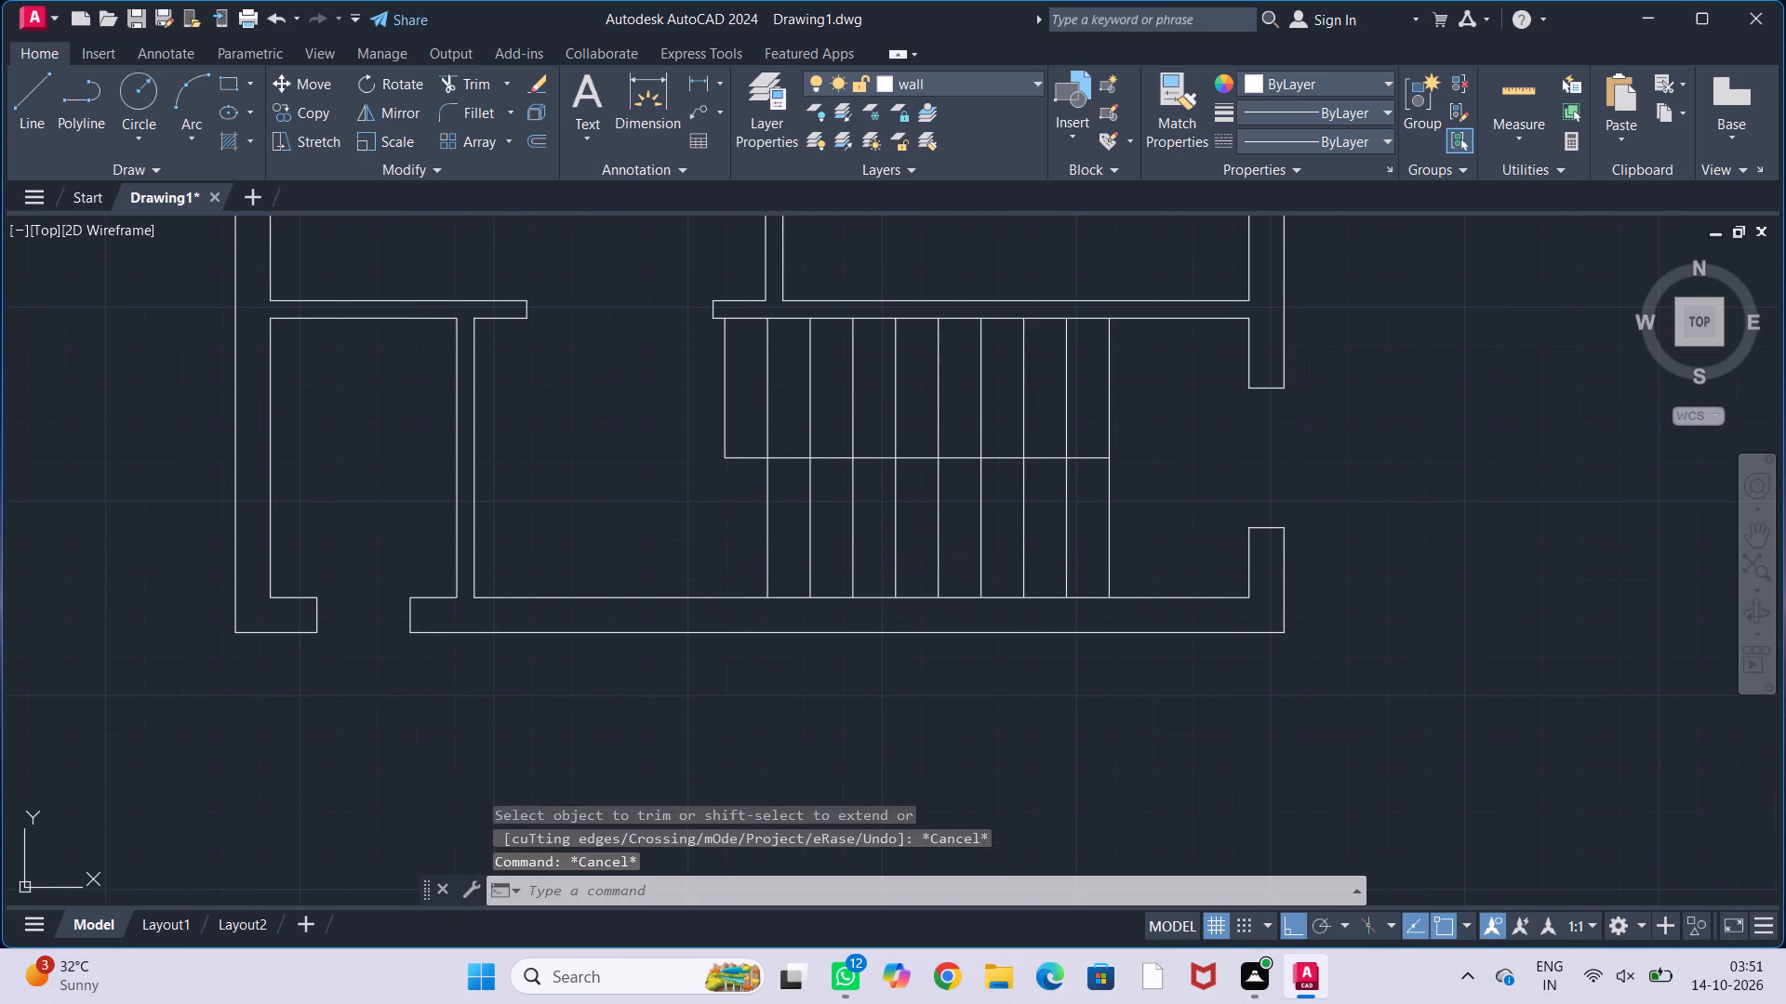
{"action": "key", "text": "Escape"}
Offset the right-hand line of the partition beside the stair space by 9" toward the stairs.
{"action": "middle_click_drag", "start_coordinate": [716, 525], "coordinate": [726, 546]}
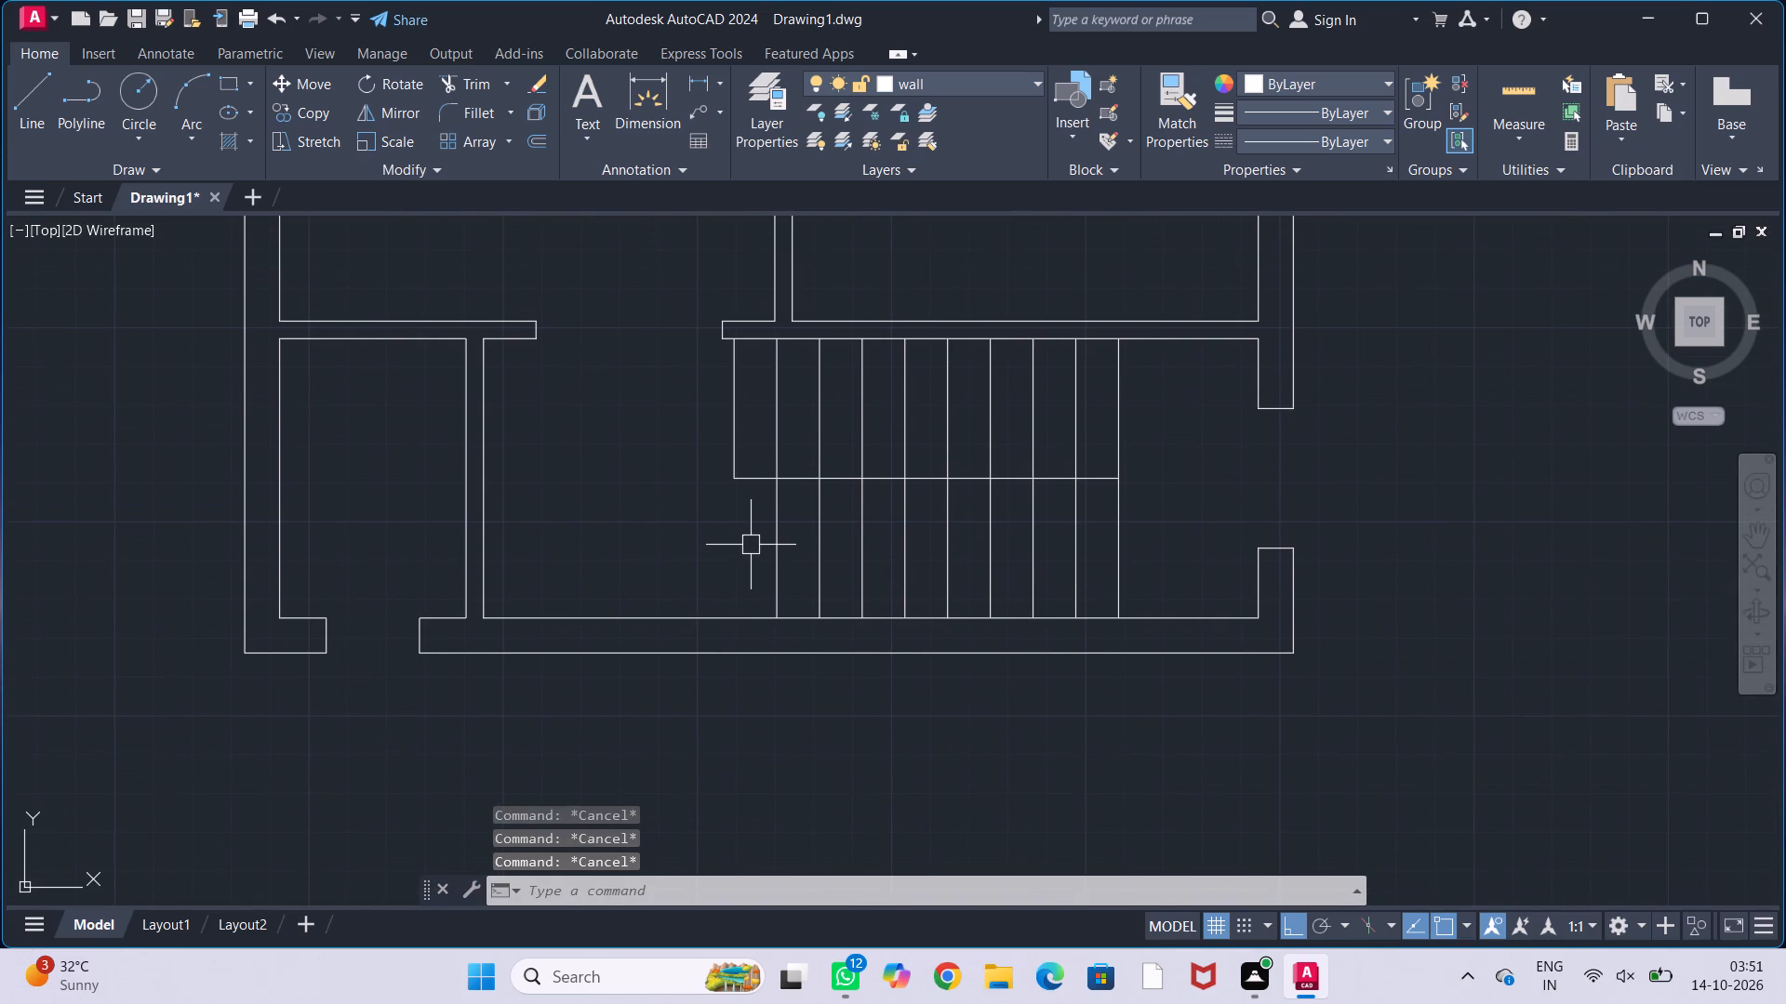
{"action": "scroll", "coordinate": [751, 544], "scroll_direction": "down", "scroll_amount": 1}
{"action": "middle_click_drag", "start_coordinate": [751, 544], "coordinate": [911, 509]}
{"action": "middle_click", "coordinate": [841, 504]}
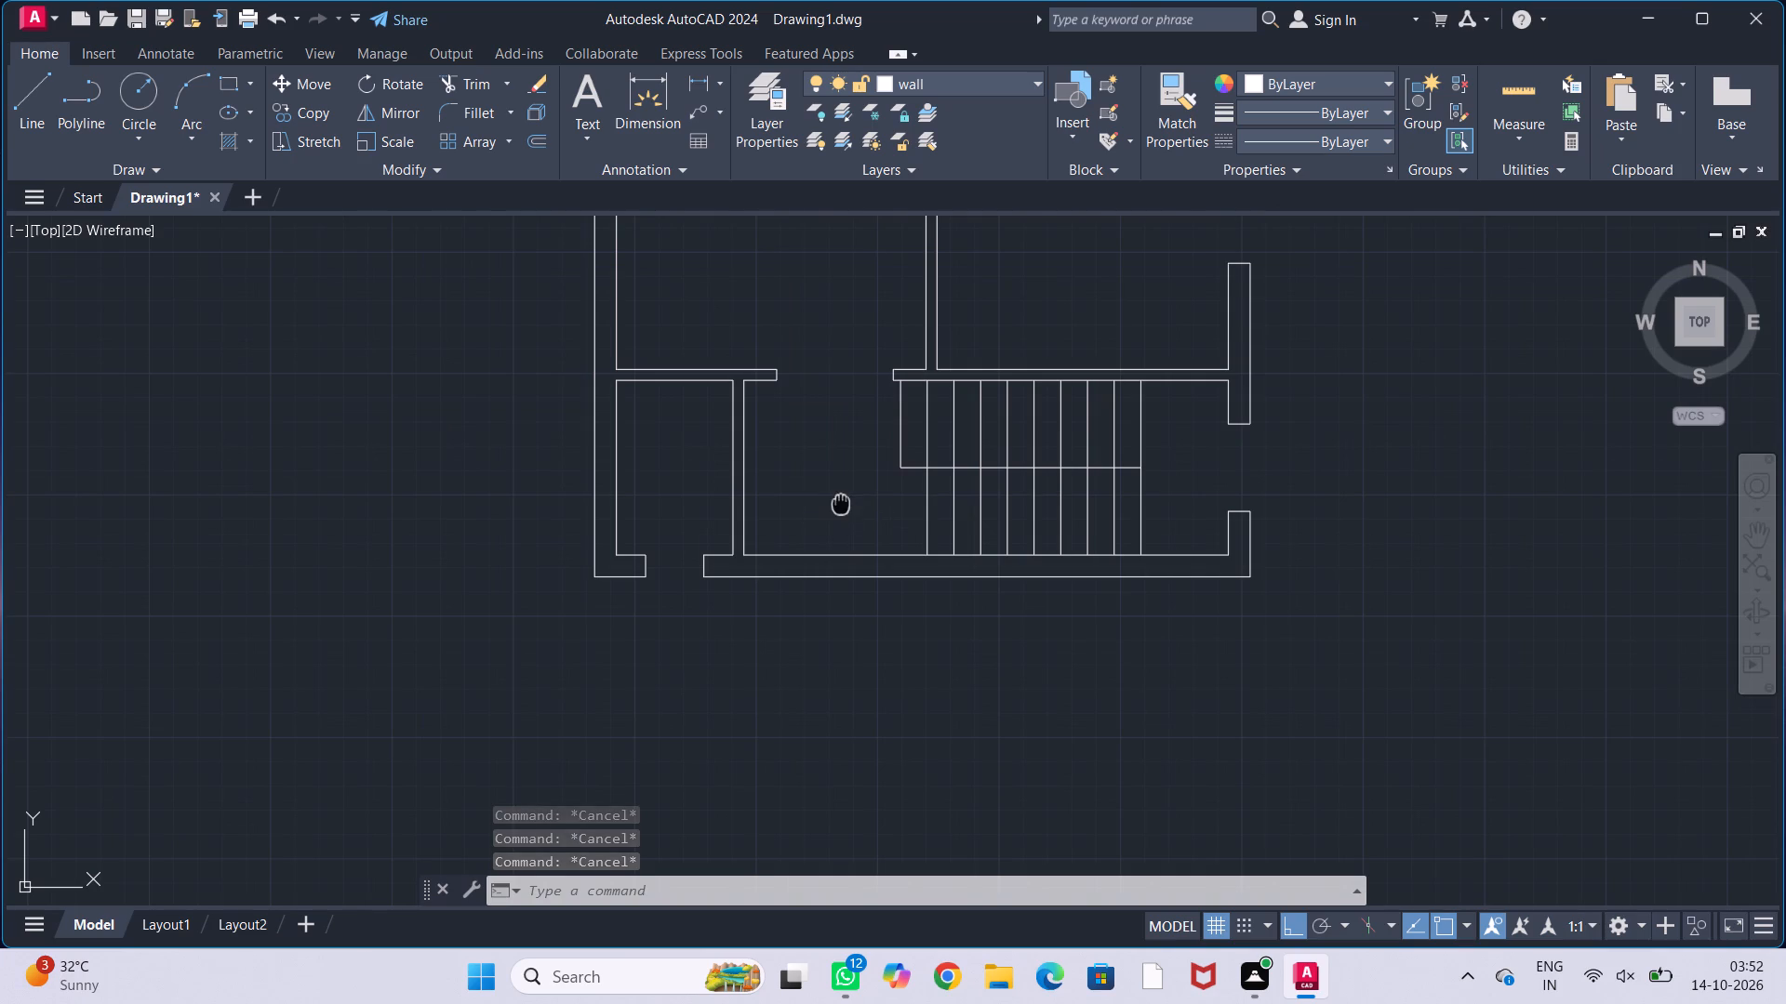
{"action": "middle_click_drag", "start_coordinate": [832, 553], "coordinate": [812, 530]}
{"action": "scroll", "coordinate": [794, 495], "scroll_direction": "up", "scroll_amount": 1}
{"action": "middle_click_drag", "start_coordinate": [793, 494], "coordinate": [796, 511]}
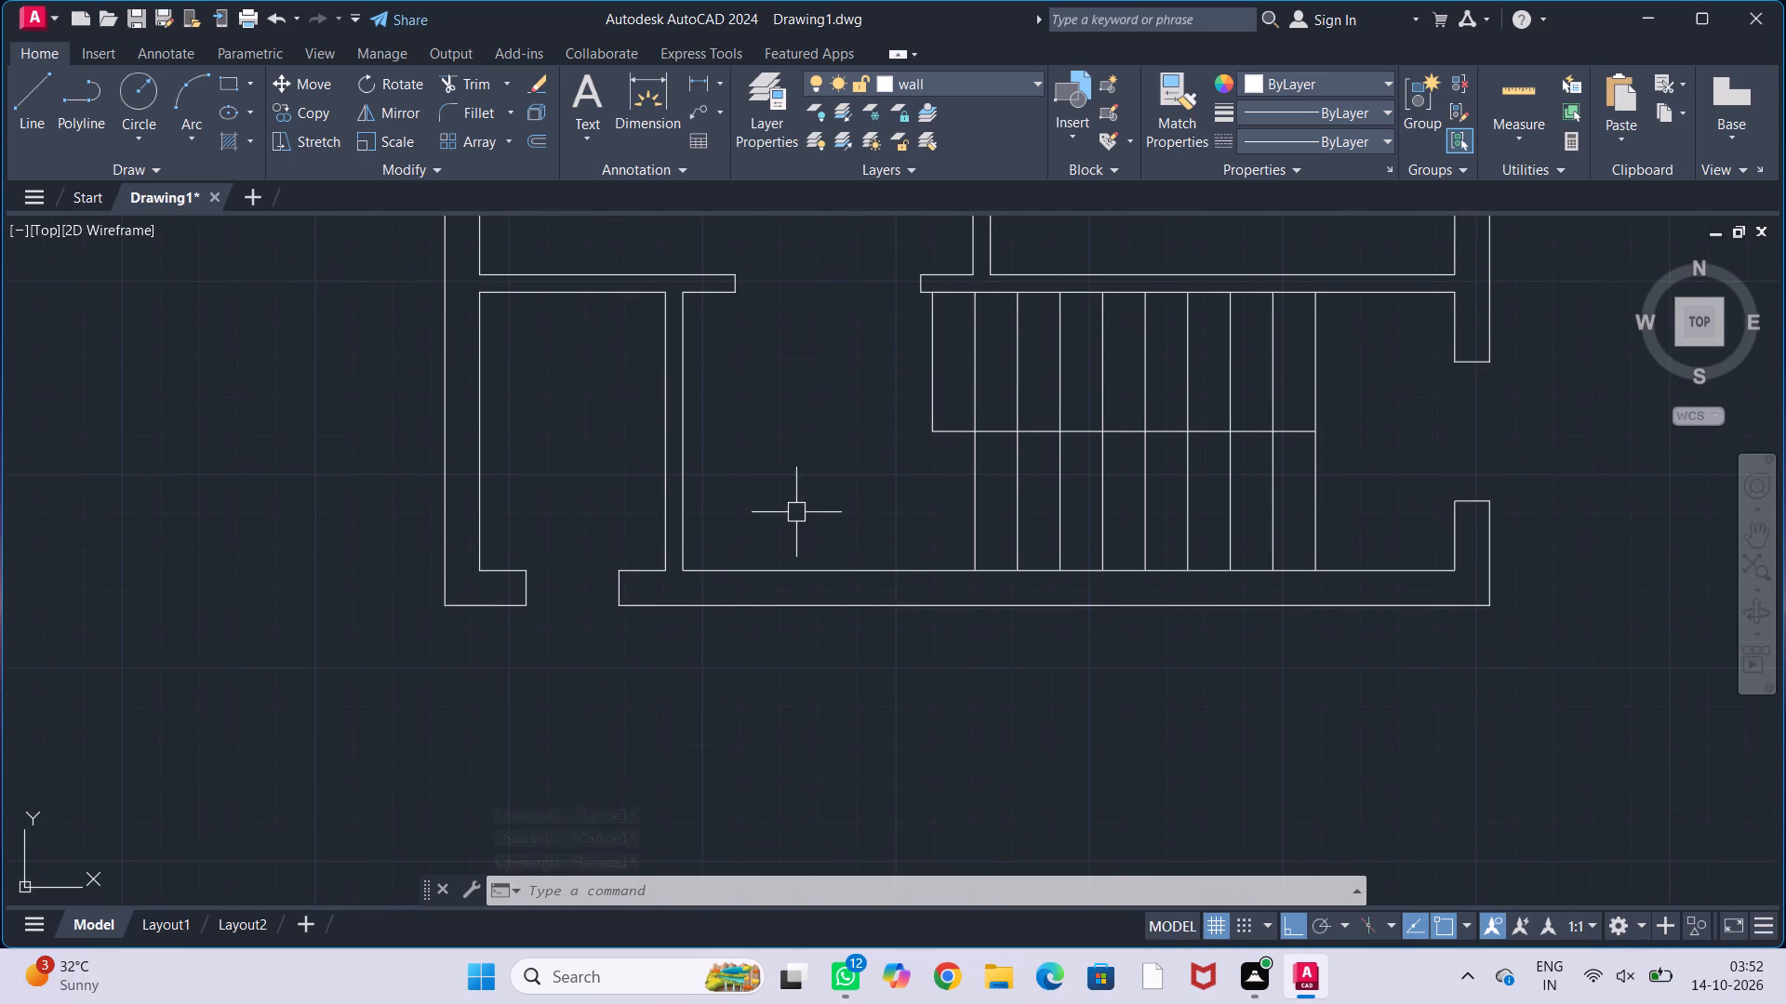
{"action": "scroll", "coordinate": [793, 530], "scroll_direction": "up", "scroll_amount": 1}
{"action": "middle_click_drag", "start_coordinate": [793, 530], "coordinate": [781, 498]}
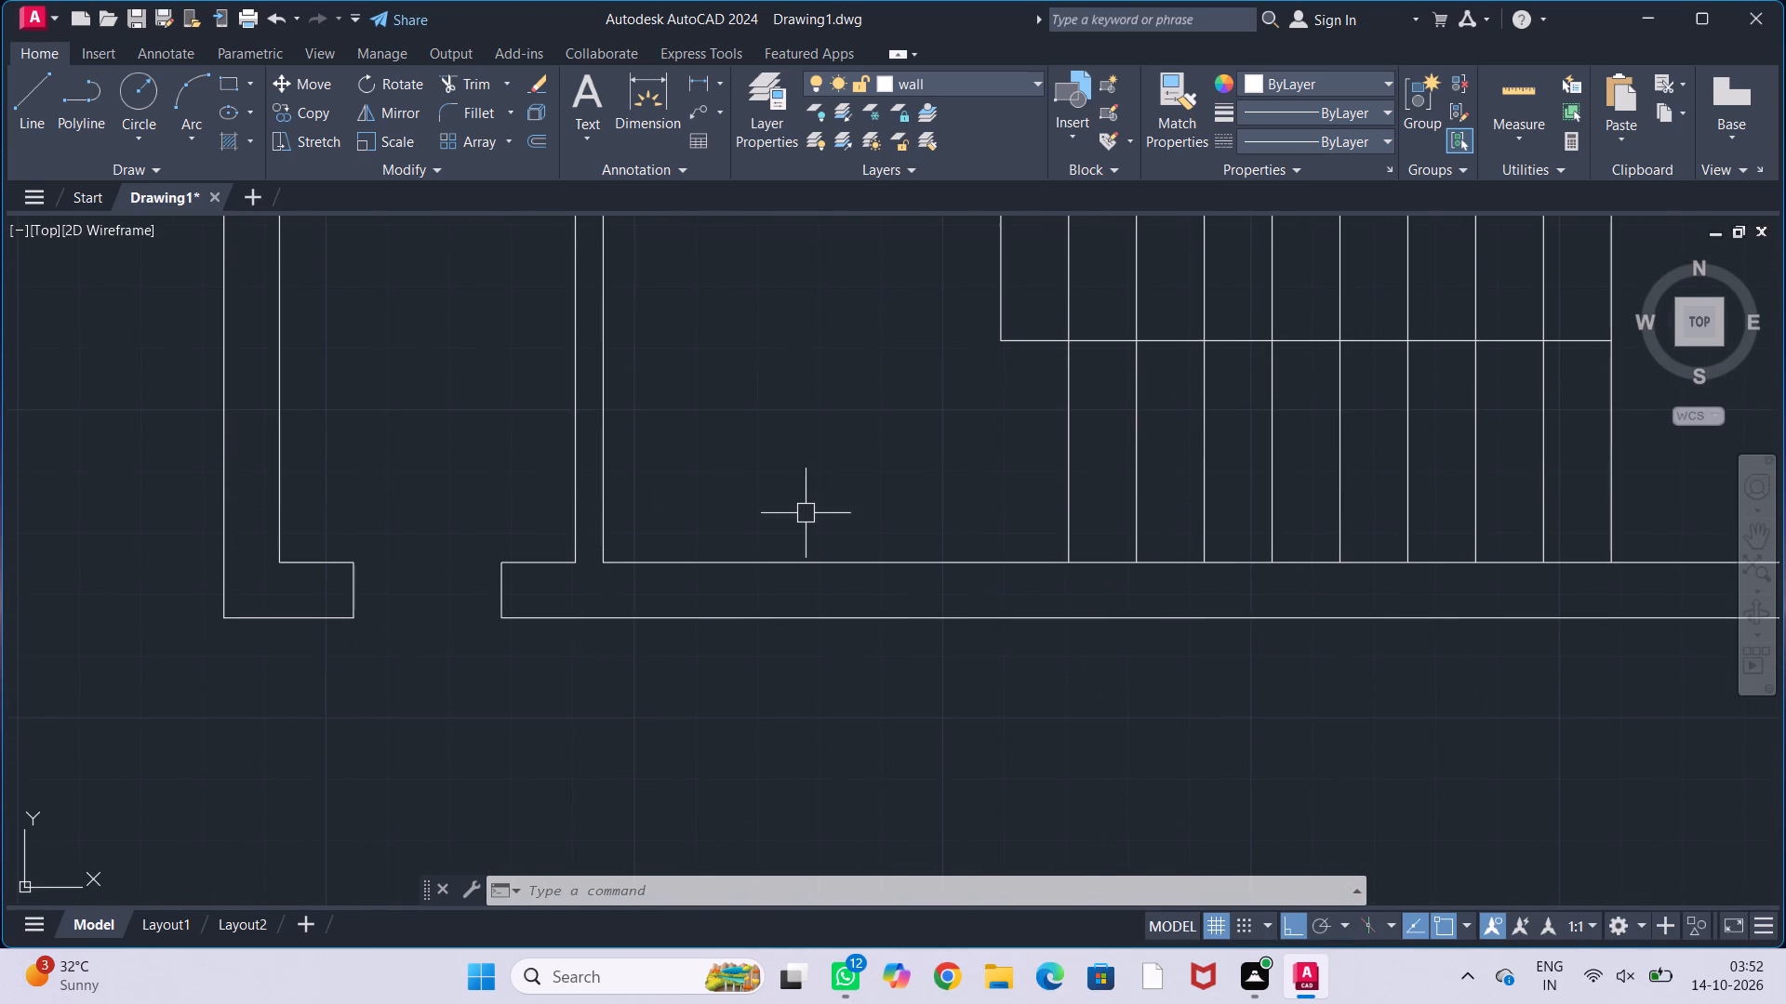
{"action": "middle_click_drag", "start_coordinate": [868, 429], "coordinate": [881, 387]}
{"action": "type", "text": "off"}
{"action": "key", "text": "Return"}
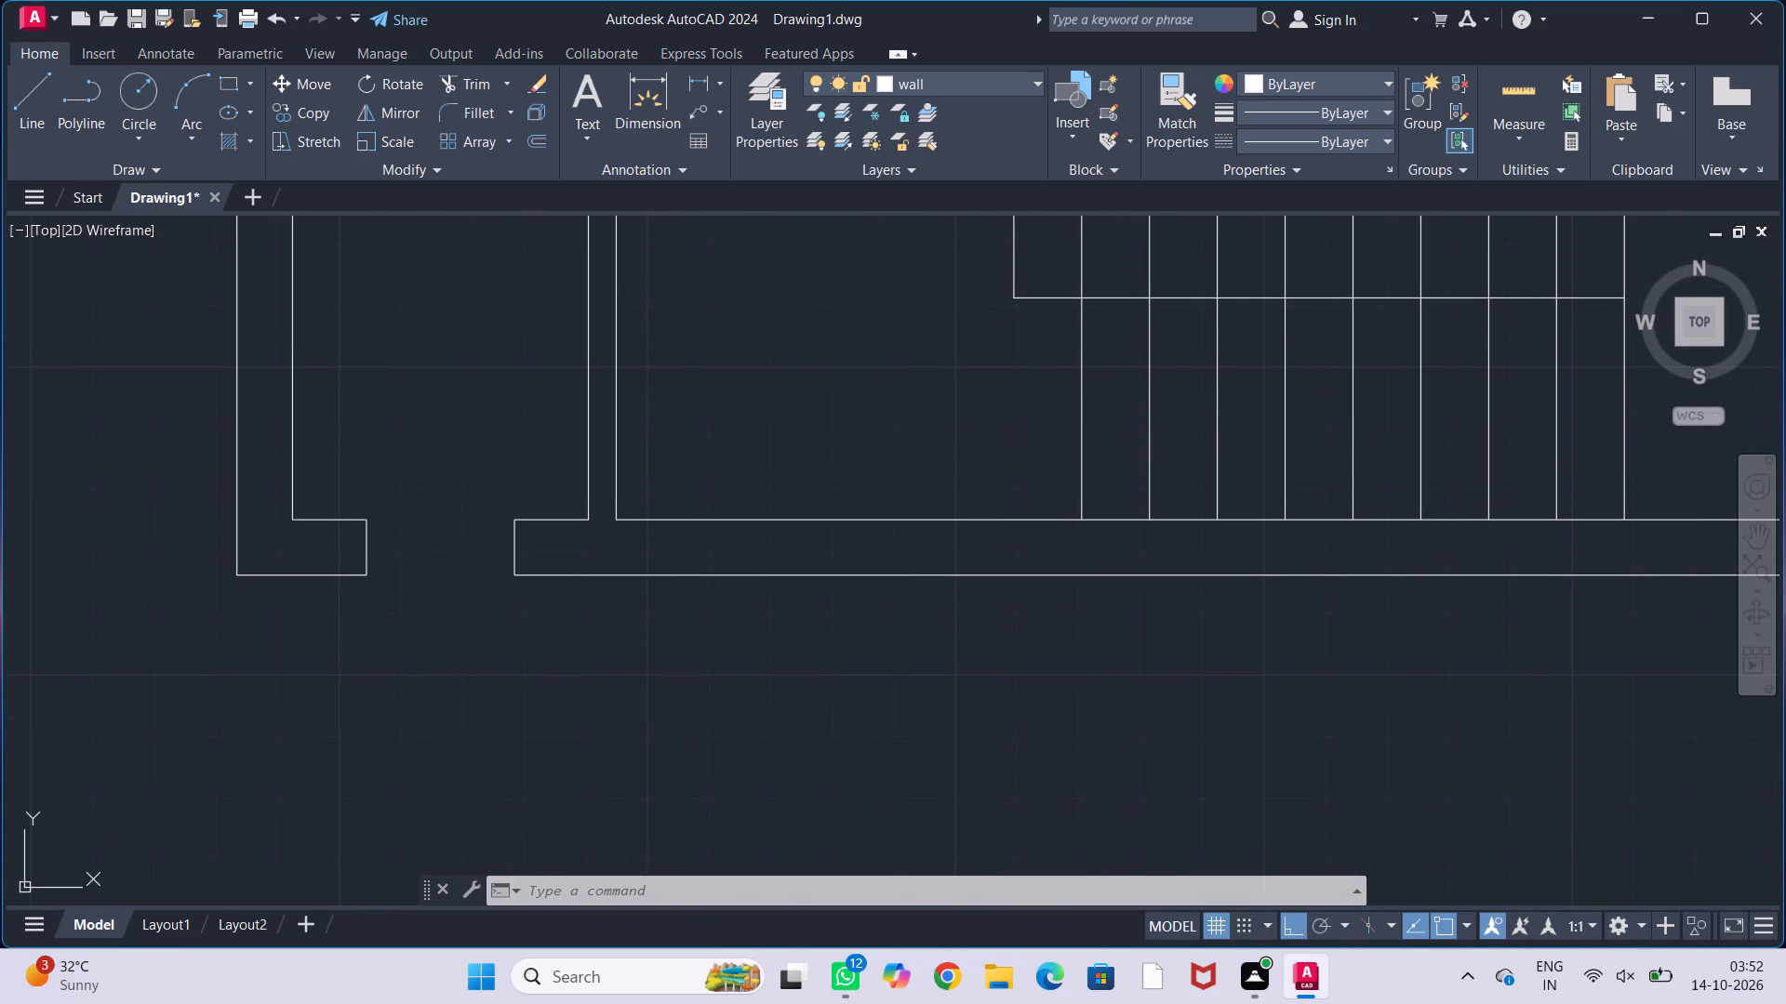
{"action": "type", "text": "9\""}
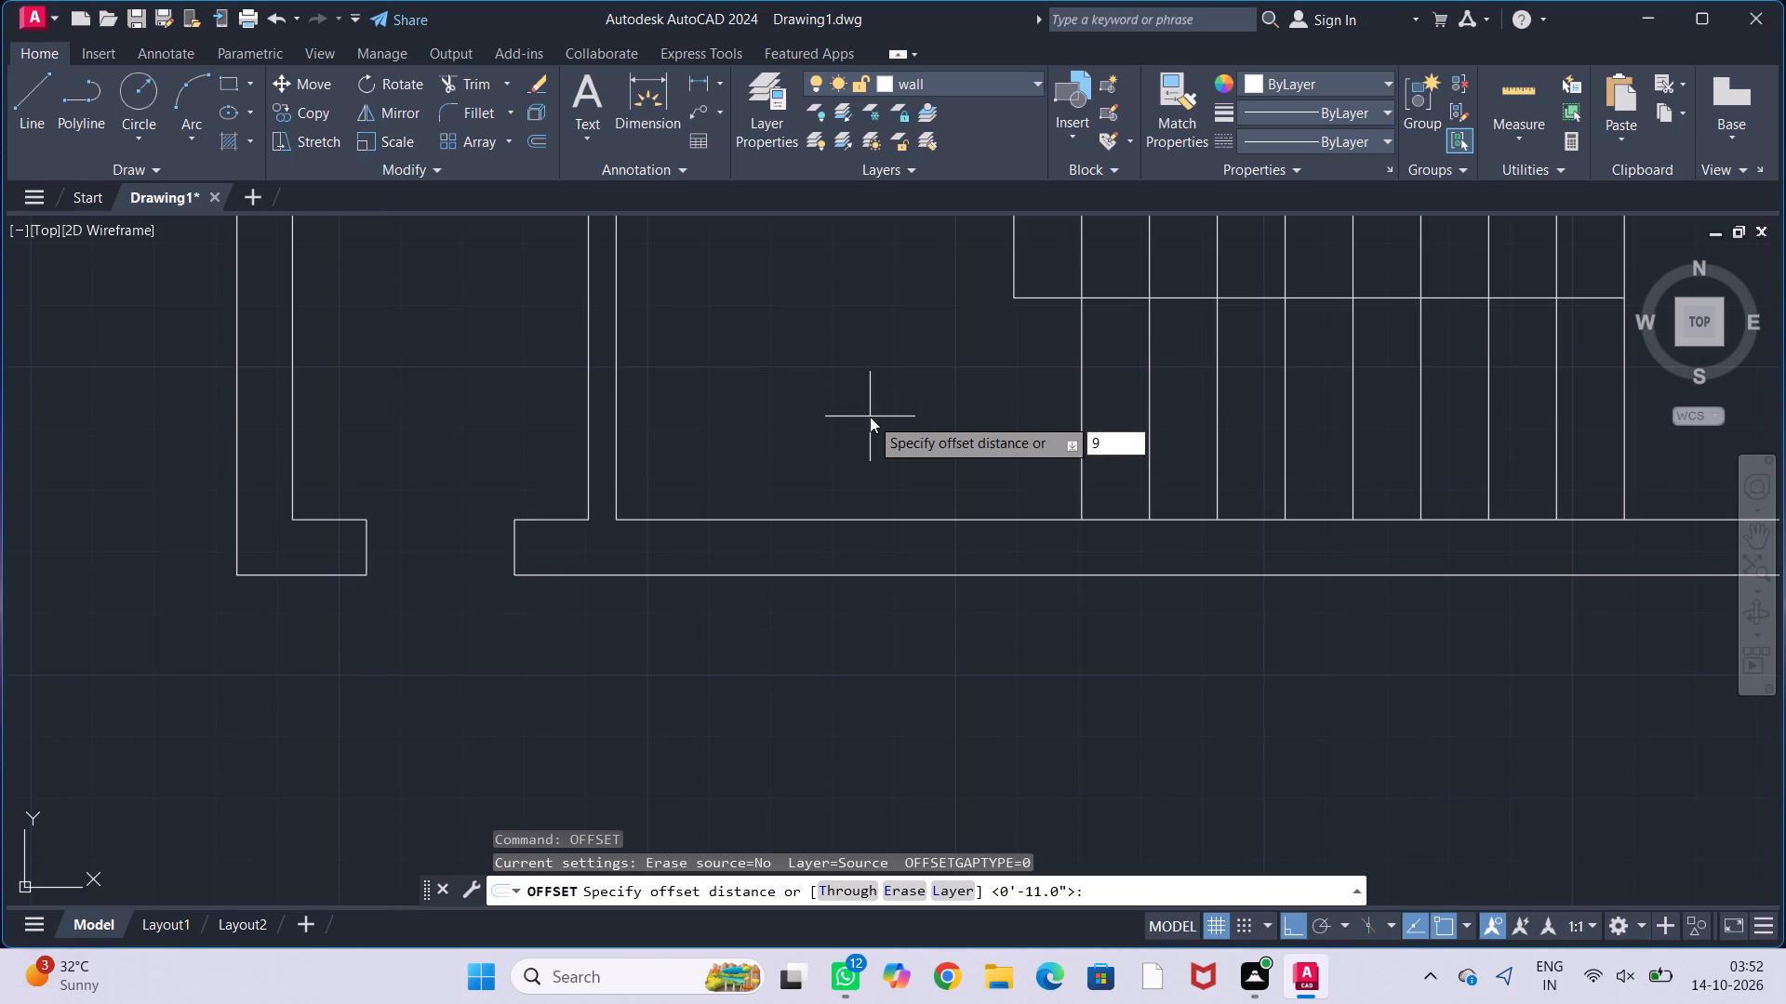
{"action": "key", "text": "Return"}
{"action": "left_click", "coordinate": [612, 478]}
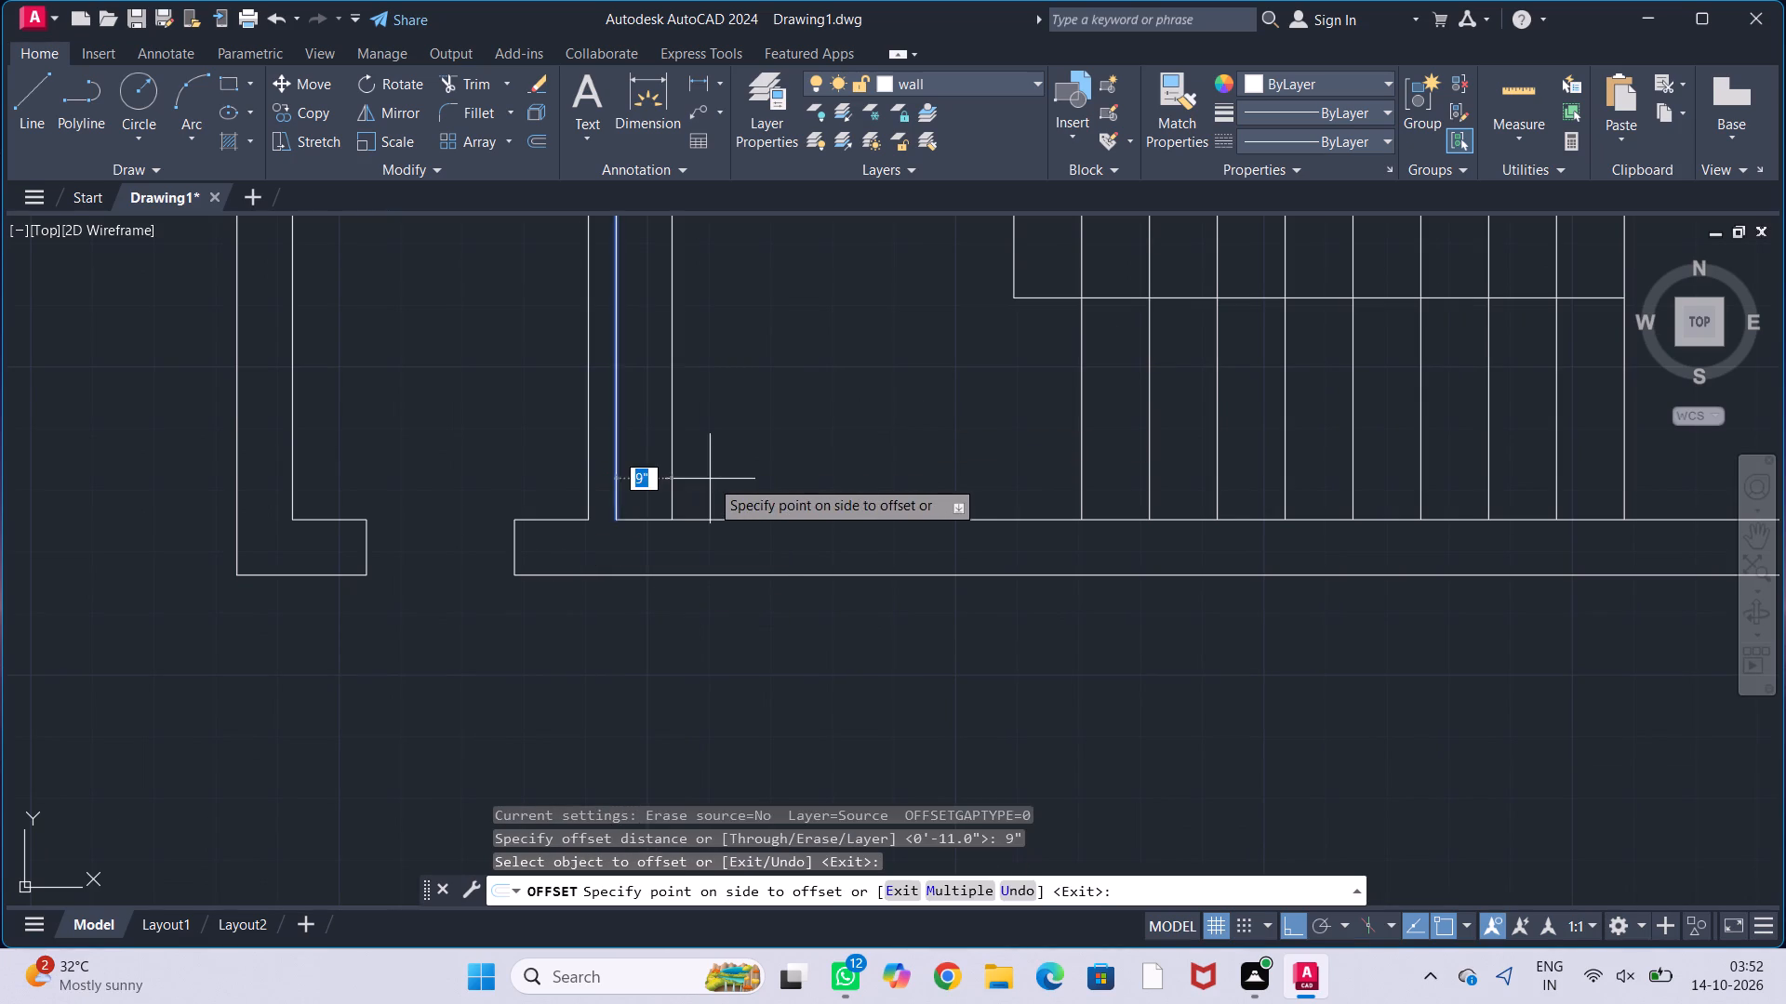
{"action": "left_click", "coordinate": [710, 479]}
{"action": "key", "text": "Escape"}
{"action": "key", "text": "Escape"}
{"action": "key", "text": "Escape"}
Offset the line 9" from the partition by 4' toward the stairs to mark an opening width.
{"action": "scroll", "coordinate": [710, 479], "scroll_direction": "down", "scroll_amount": 2}
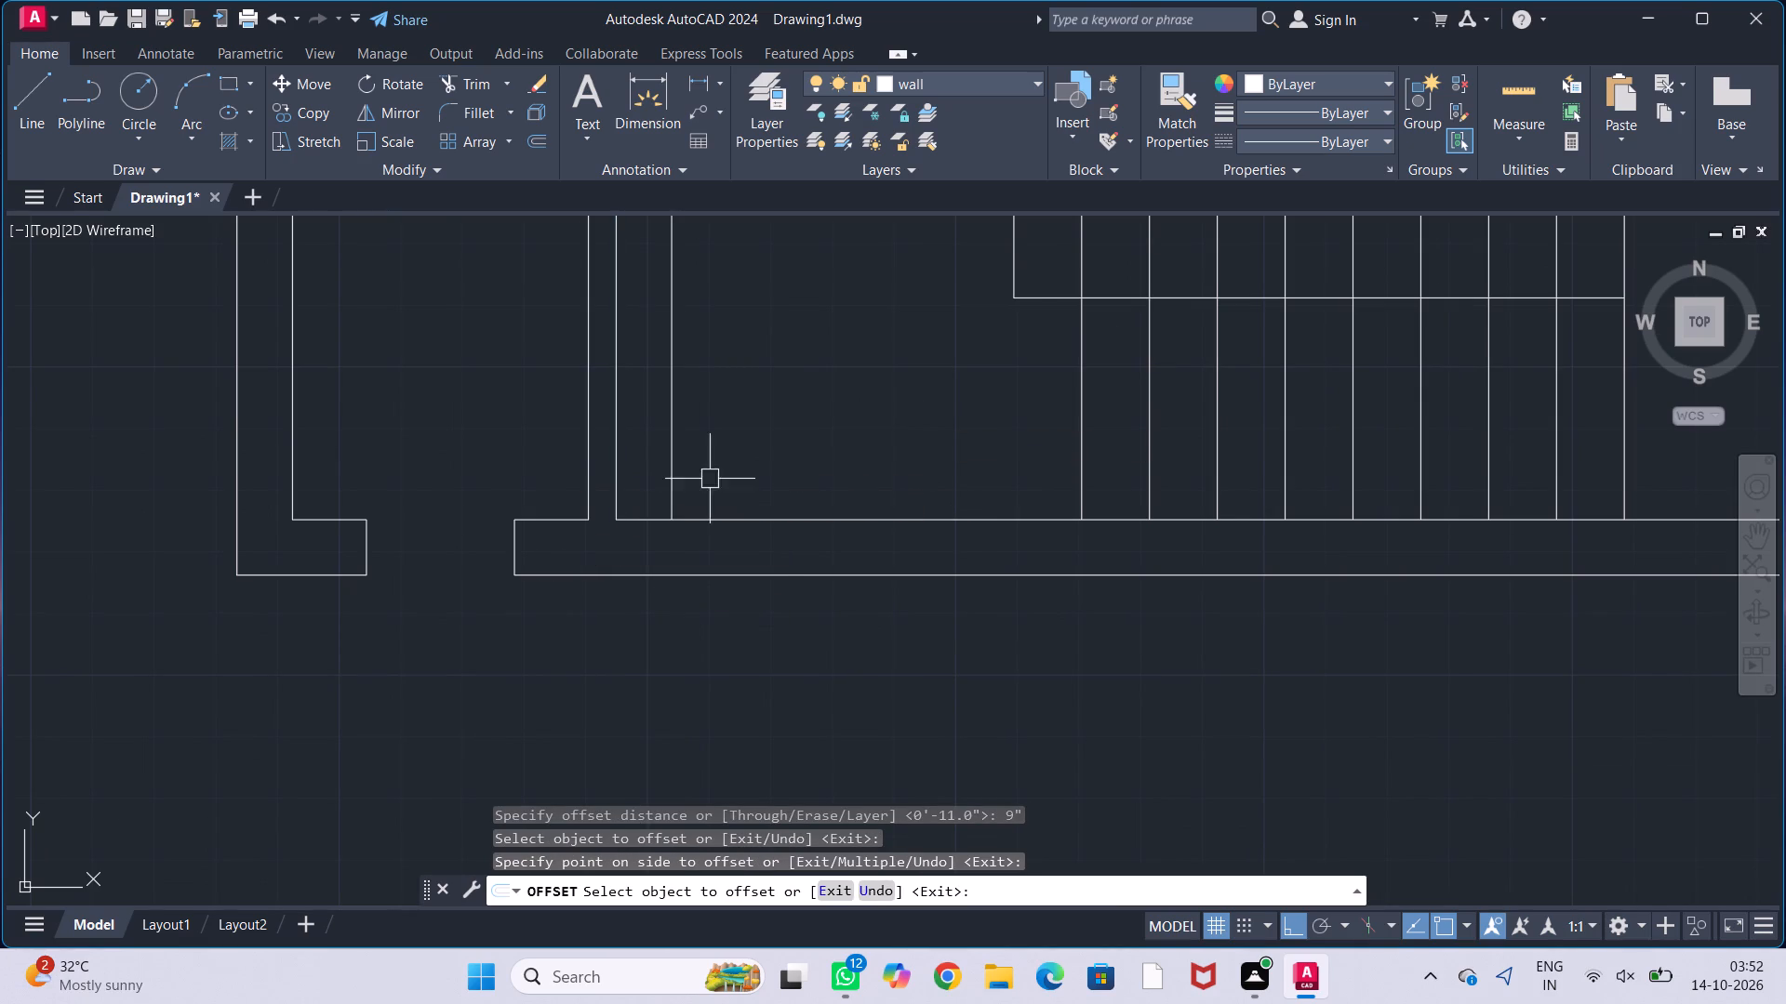
{"action": "middle_click_drag", "start_coordinate": [618, 625], "coordinate": [651, 687]}
{"action": "scroll", "coordinate": [842, 547], "scroll_direction": "up", "scroll_amount": 1}
{"action": "middle_click_drag", "start_coordinate": [818, 529], "coordinate": [818, 539]}
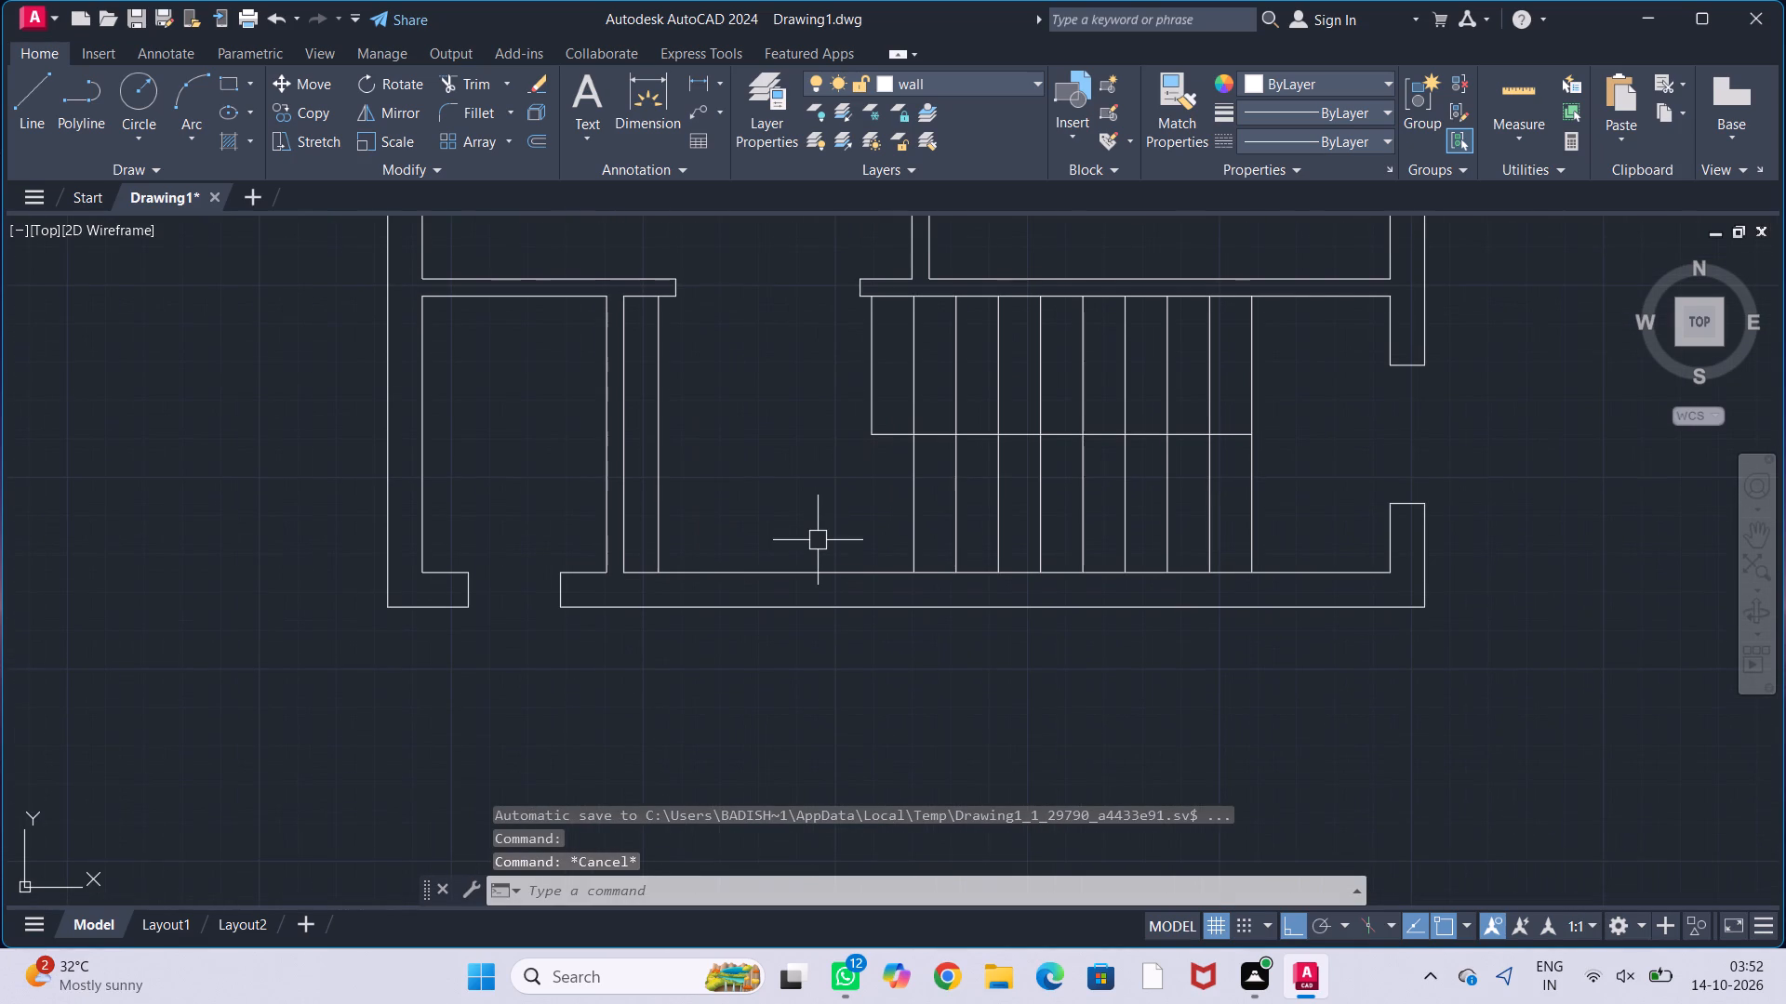
{"action": "type", "text": "off"}
{"action": "key", "text": "Return"}
{"action": "type", "text": "4'"}
{"action": "key", "text": "Return"}
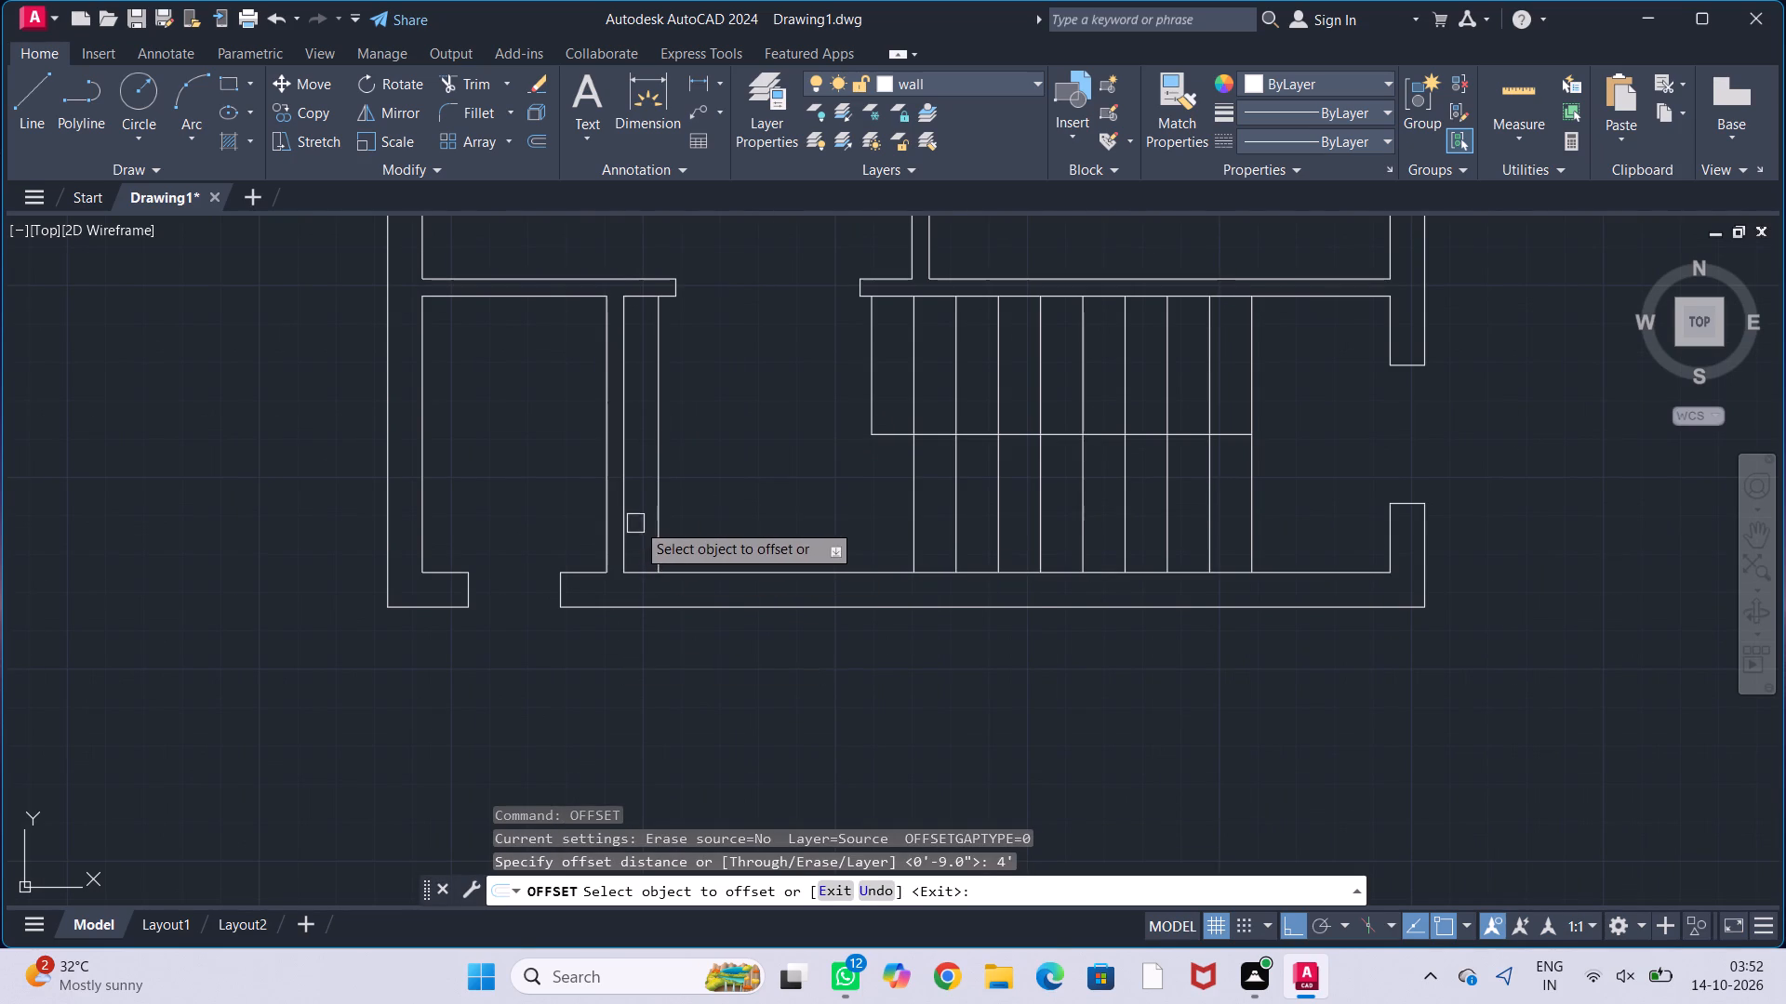
{"action": "left_click", "coordinate": [659, 541]}
{"action": "left_click", "coordinate": [767, 531]}
{"action": "key", "text": "Escape"}
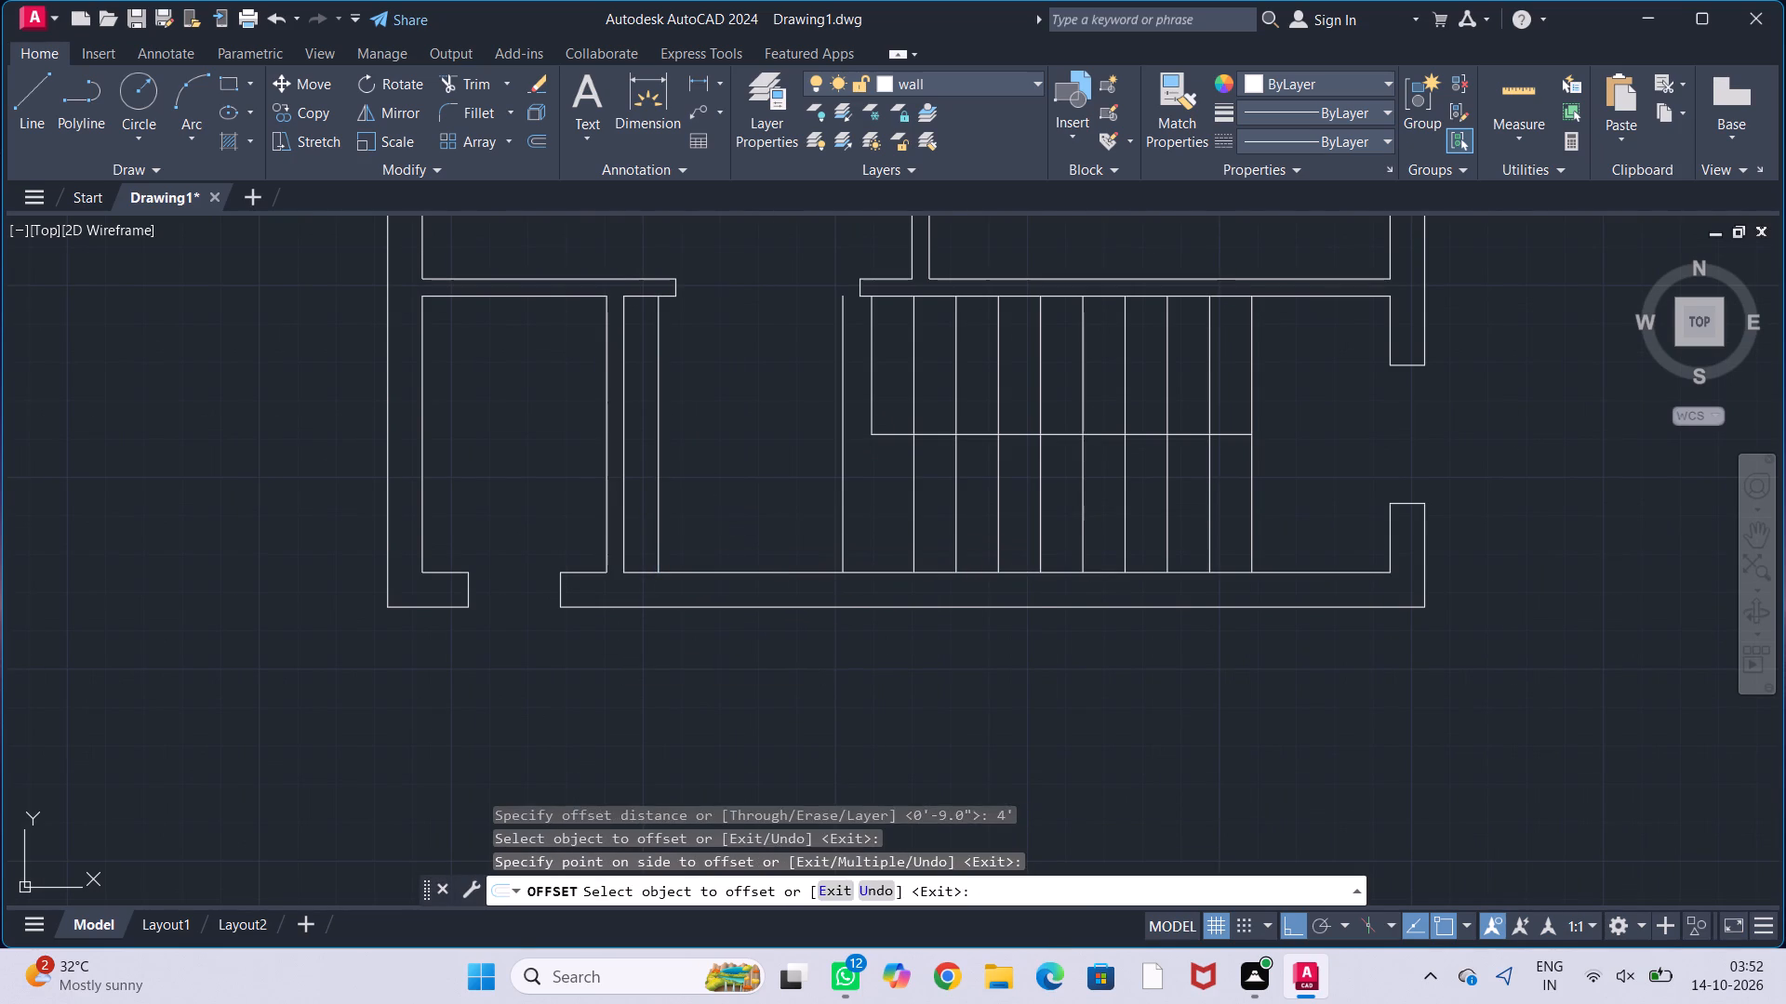
{"action": "key", "text": "Escape"}
{"action": "key", "text": "Escape"}
{"action": "key", "text": "Escape"}
Extend the lower ends of both opening lines, spaced 4' apart, to the outer line of the bottom wall.
{"action": "type", "text": "ex"}
{"action": "key", "text": "Return"}
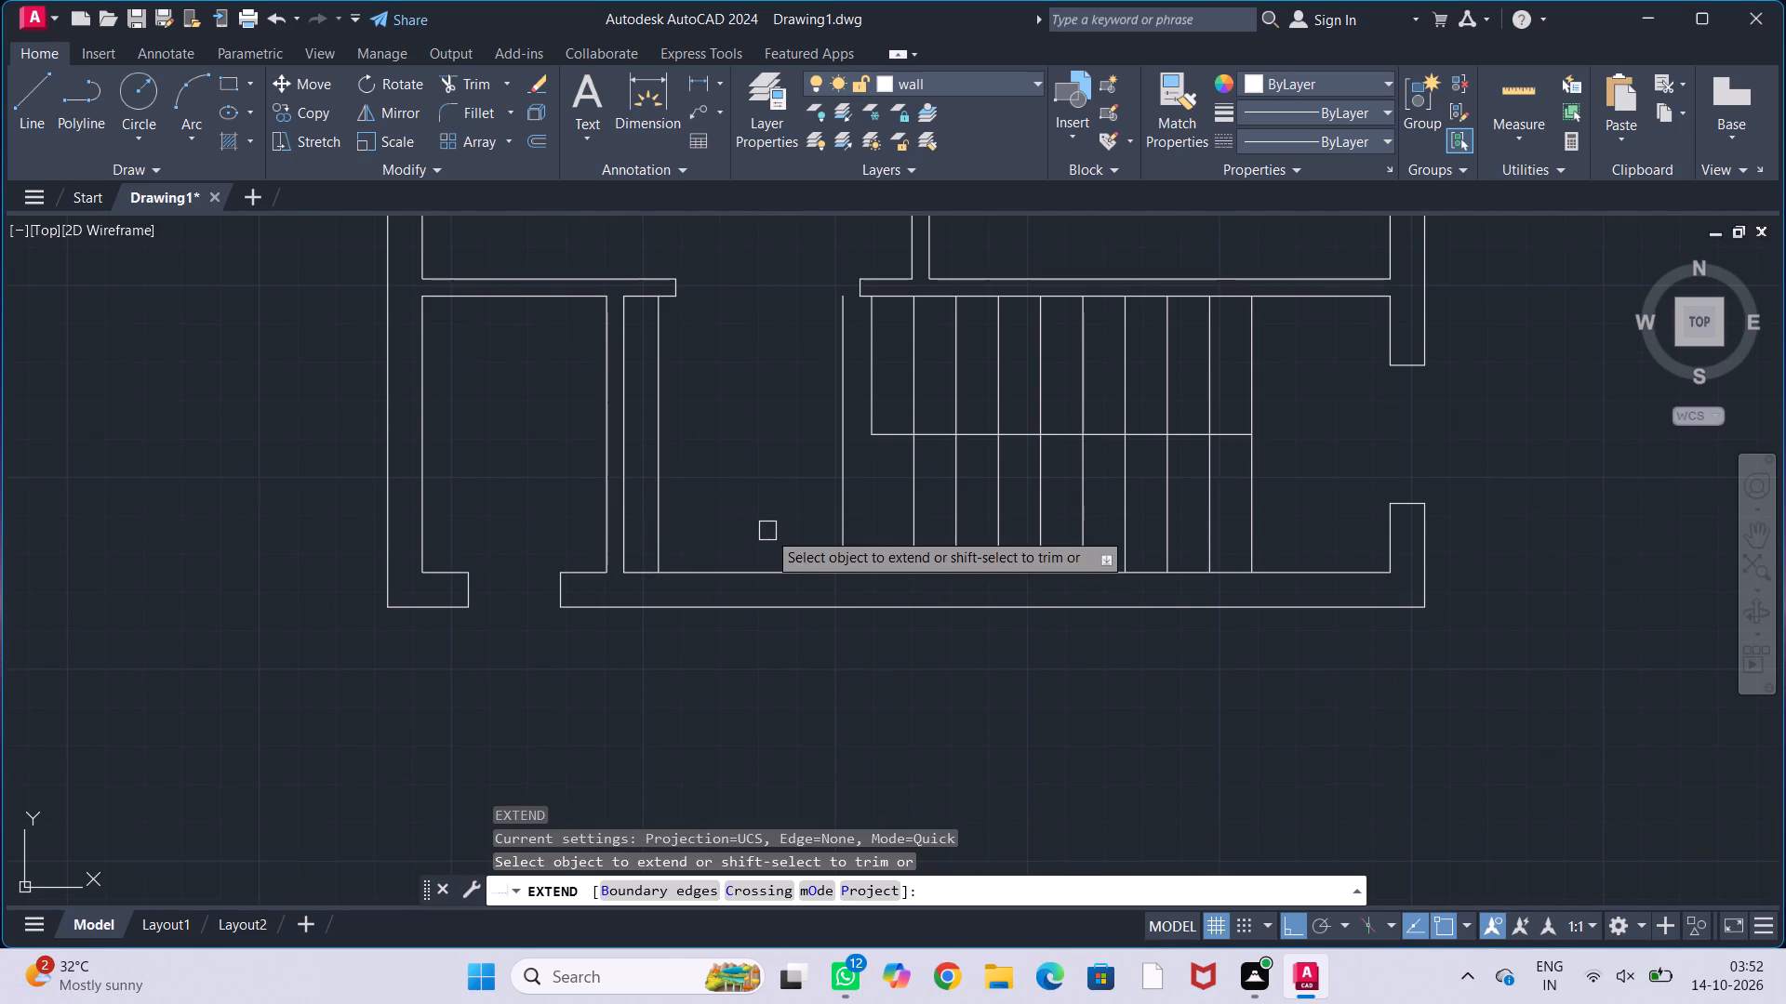
{"action": "left_click", "coordinate": [846, 549]}
{"action": "left_click", "coordinate": [660, 544]}
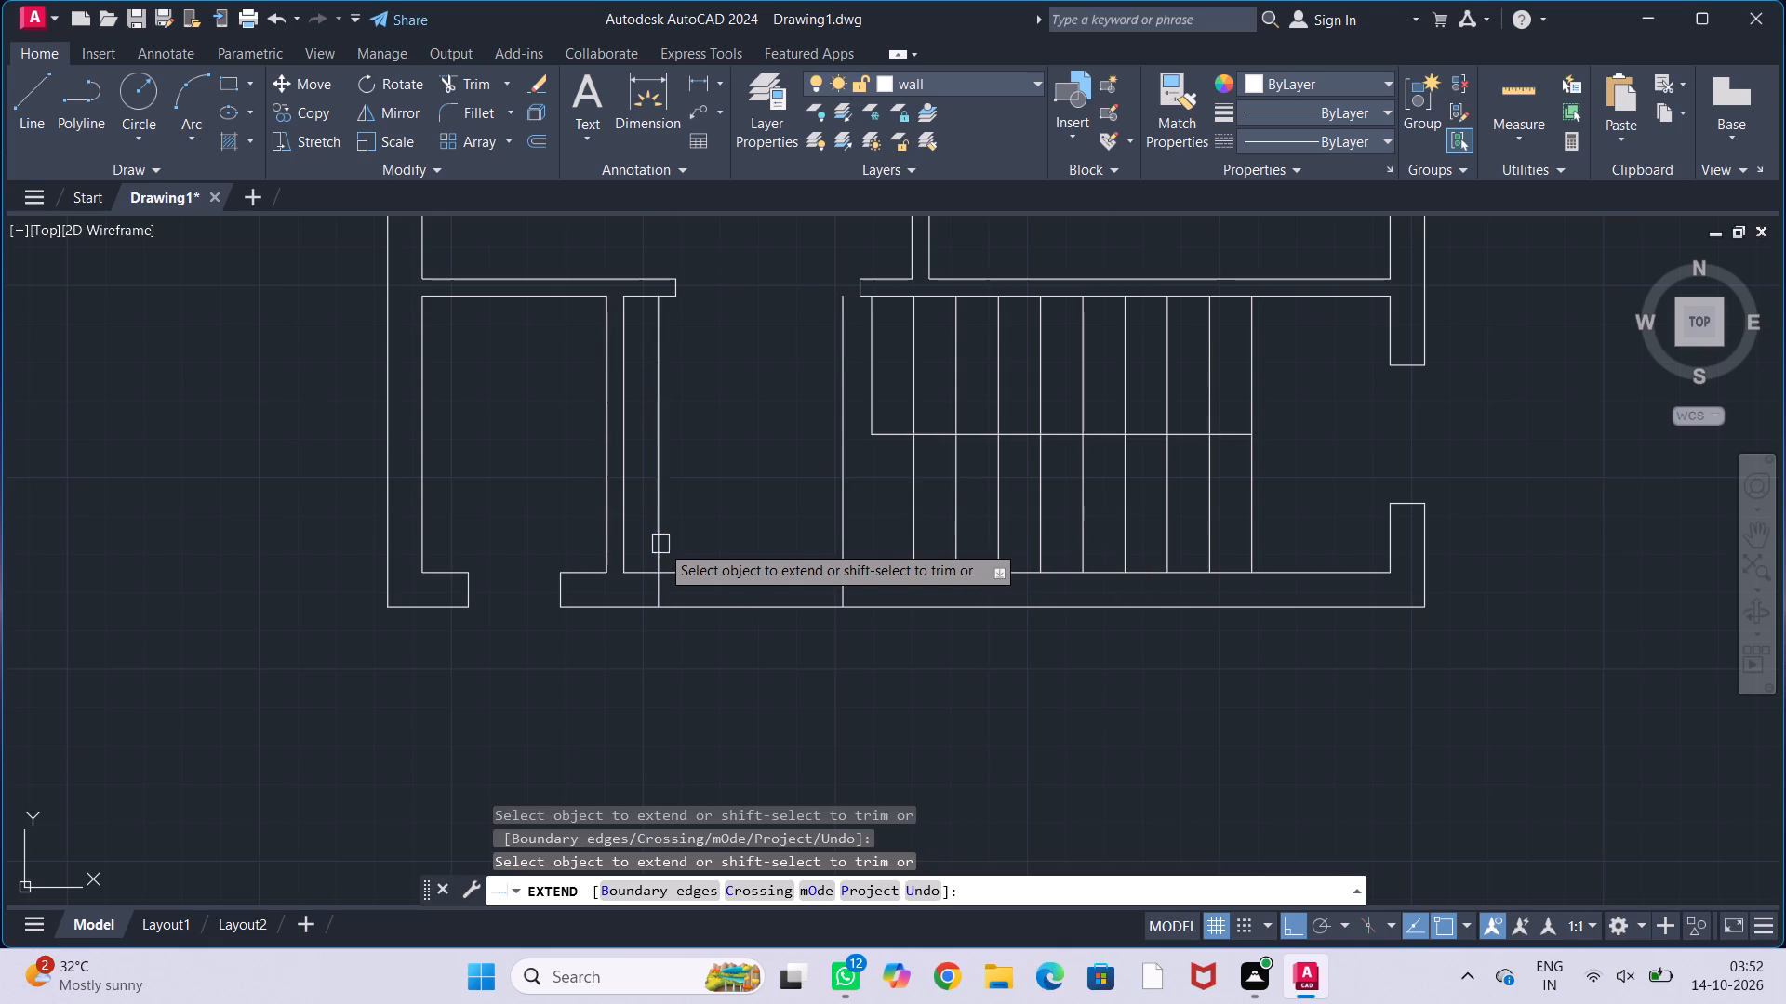
Trim the bottom wall lines between the two opening lines and remove their leftover parts above the wall, cutting the 4' opening beside the stairs.
{"action": "key", "text": "Escape"}
{"action": "key", "text": "Escape"}
{"action": "key", "text": "Escape"}
{"action": "key", "text": "Escape"}
{"action": "type", "text": "tr"}
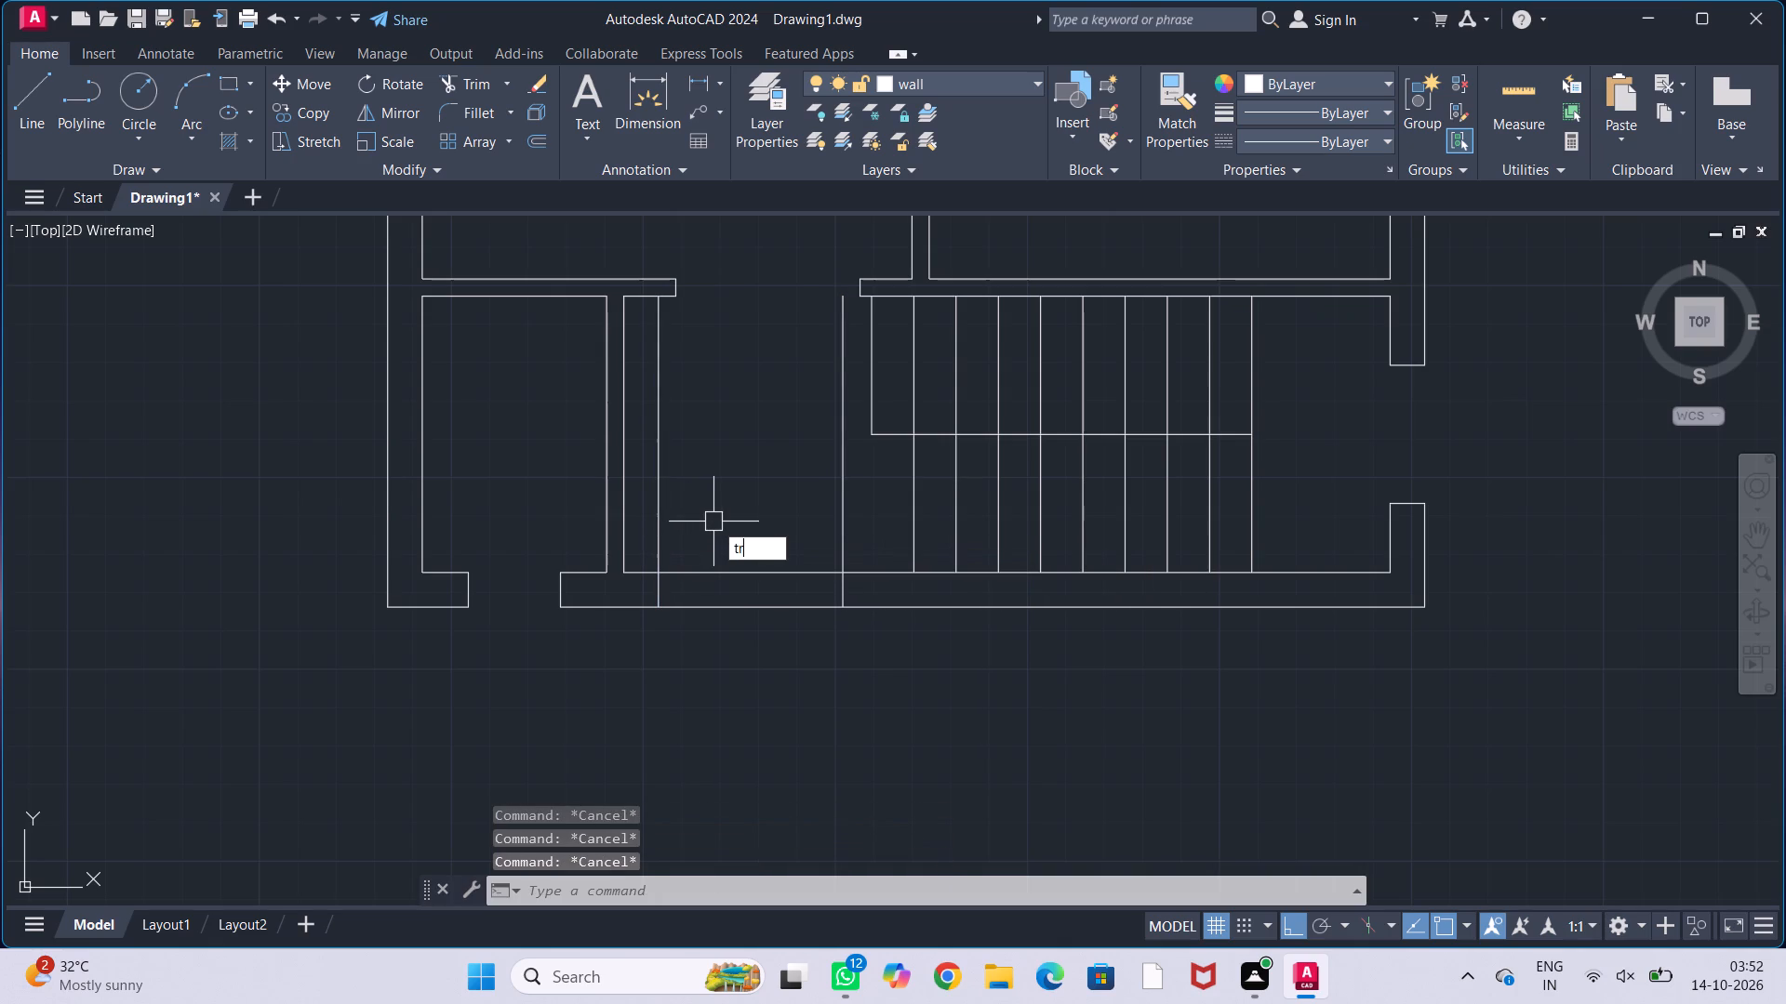
{"action": "key", "text": "Return"}
{"action": "left_click_drag", "start_coordinate": [726, 502], "coordinate": [789, 689]}
{"action": "left_click", "coordinate": [661, 532]}
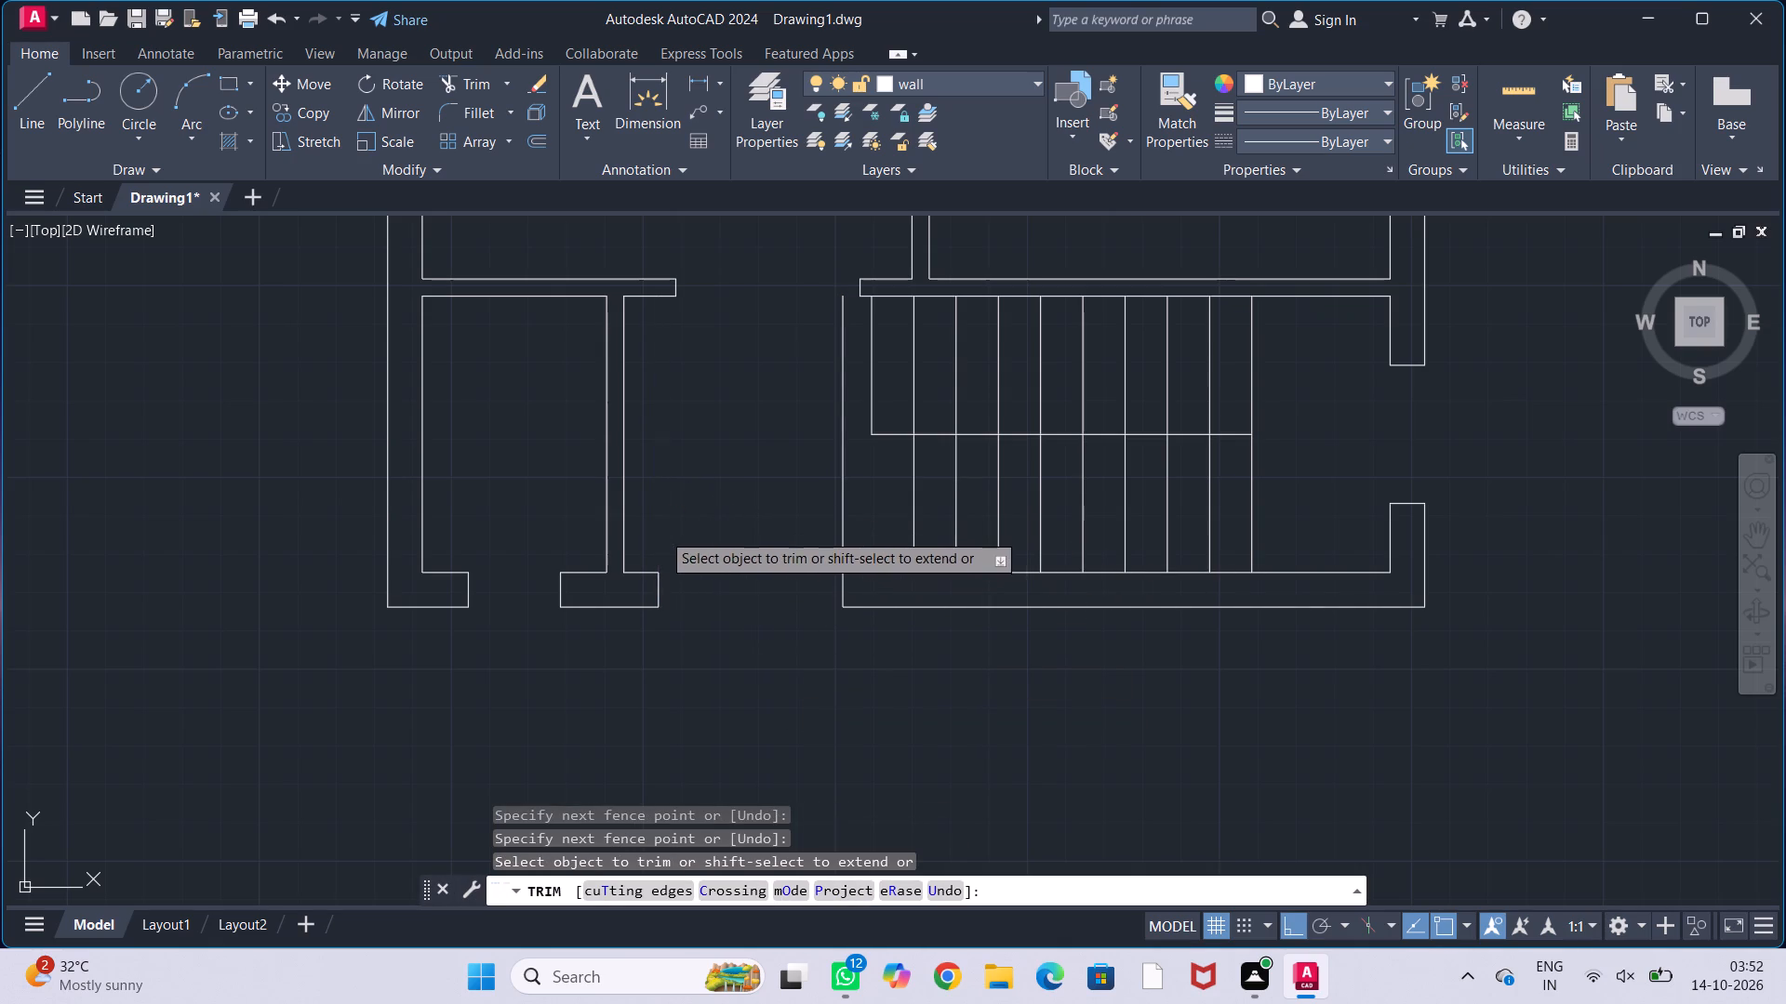
{"action": "left_click", "coordinate": [844, 517]}
{"action": "key", "text": "Escape"}
{"action": "key", "text": "Escape"}
{"action": "key", "text": "Escape"}
{"action": "key", "text": "Escape"}
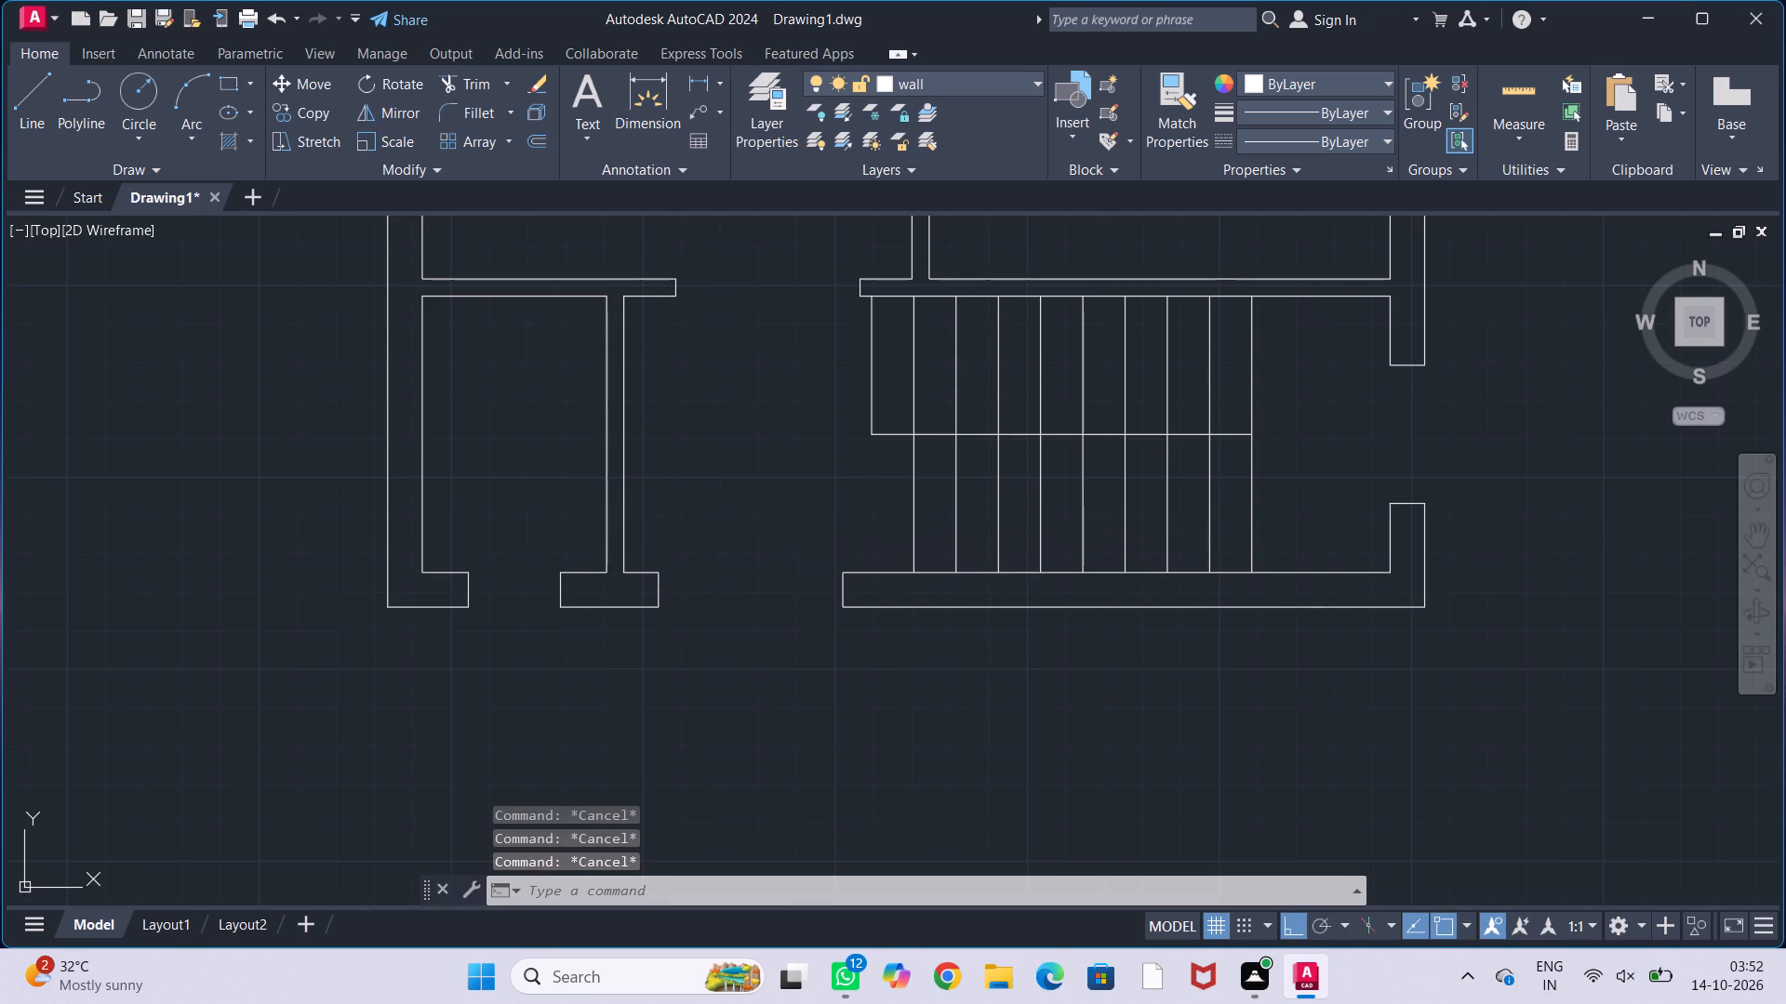
{"action": "key", "text": "Escape"}
Examine the bottom wall openings, the partition and the staircase area in the lower part of the plan.
{"action": "scroll", "coordinate": [776, 509], "scroll_direction": "down", "scroll_amount": 2}
{"action": "middle_click_drag", "start_coordinate": [752, 509], "coordinate": [835, 546]}
{"action": "scroll", "coordinate": [811, 539], "scroll_direction": "up", "scroll_amount": 1}
{"action": "middle_click_drag", "start_coordinate": [836, 540], "coordinate": [867, 506]}
{"action": "scroll", "coordinate": [794, 522], "scroll_direction": "up", "scroll_amount": 2}
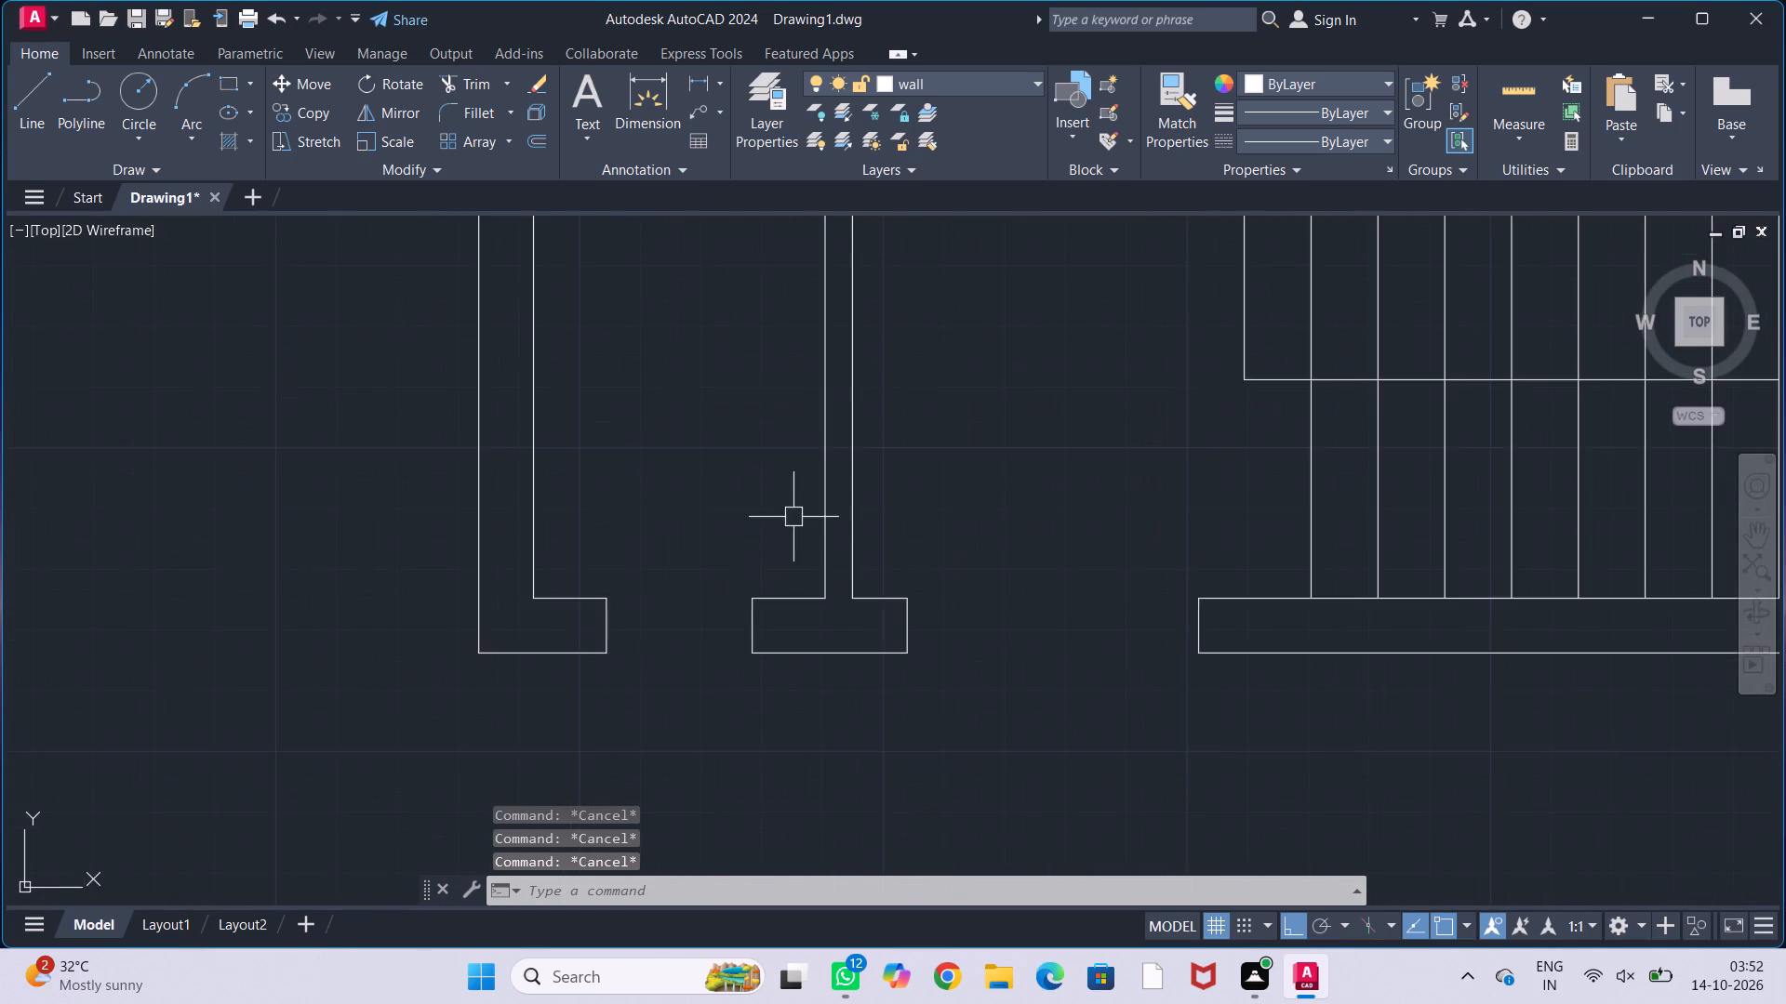
{"action": "middle_click_drag", "start_coordinate": [793, 517], "coordinate": [775, 584]}
{"action": "scroll", "coordinate": [777, 544], "scroll_direction": "down", "scroll_amount": 1}
{"action": "middle_click_drag", "start_coordinate": [748, 546], "coordinate": [725, 577]}
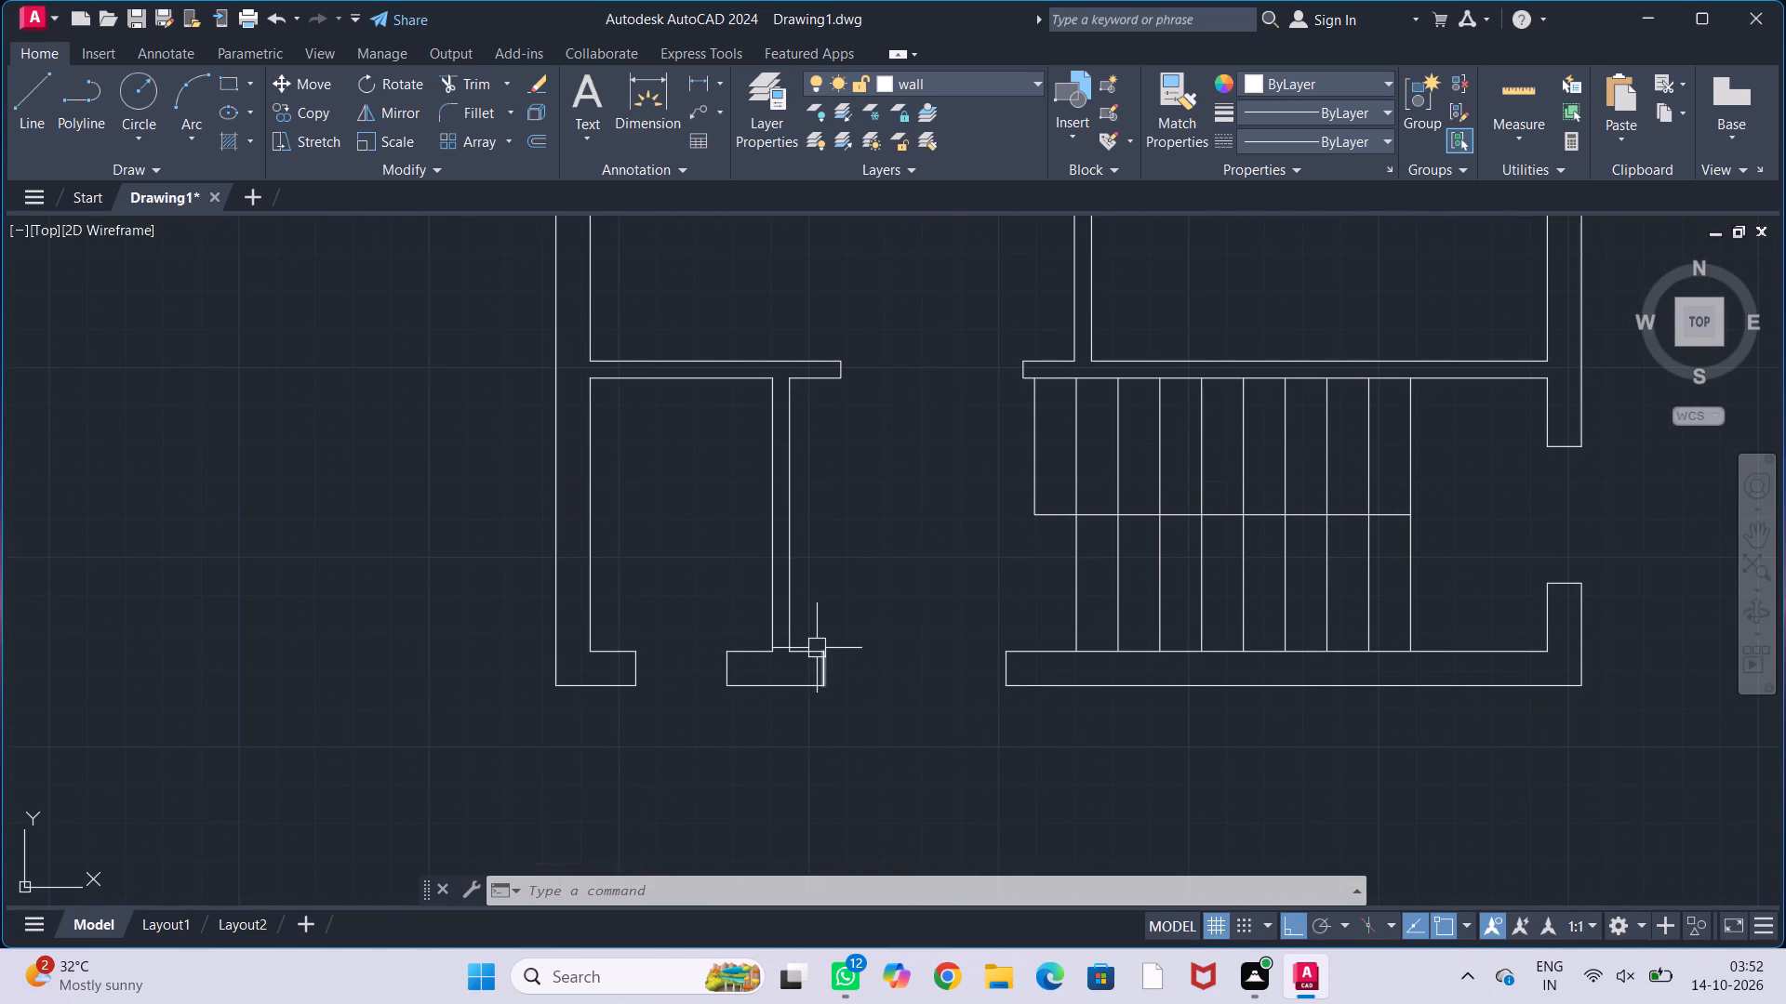
{"action": "middle_click_drag", "start_coordinate": [844, 635], "coordinate": [917, 614]}
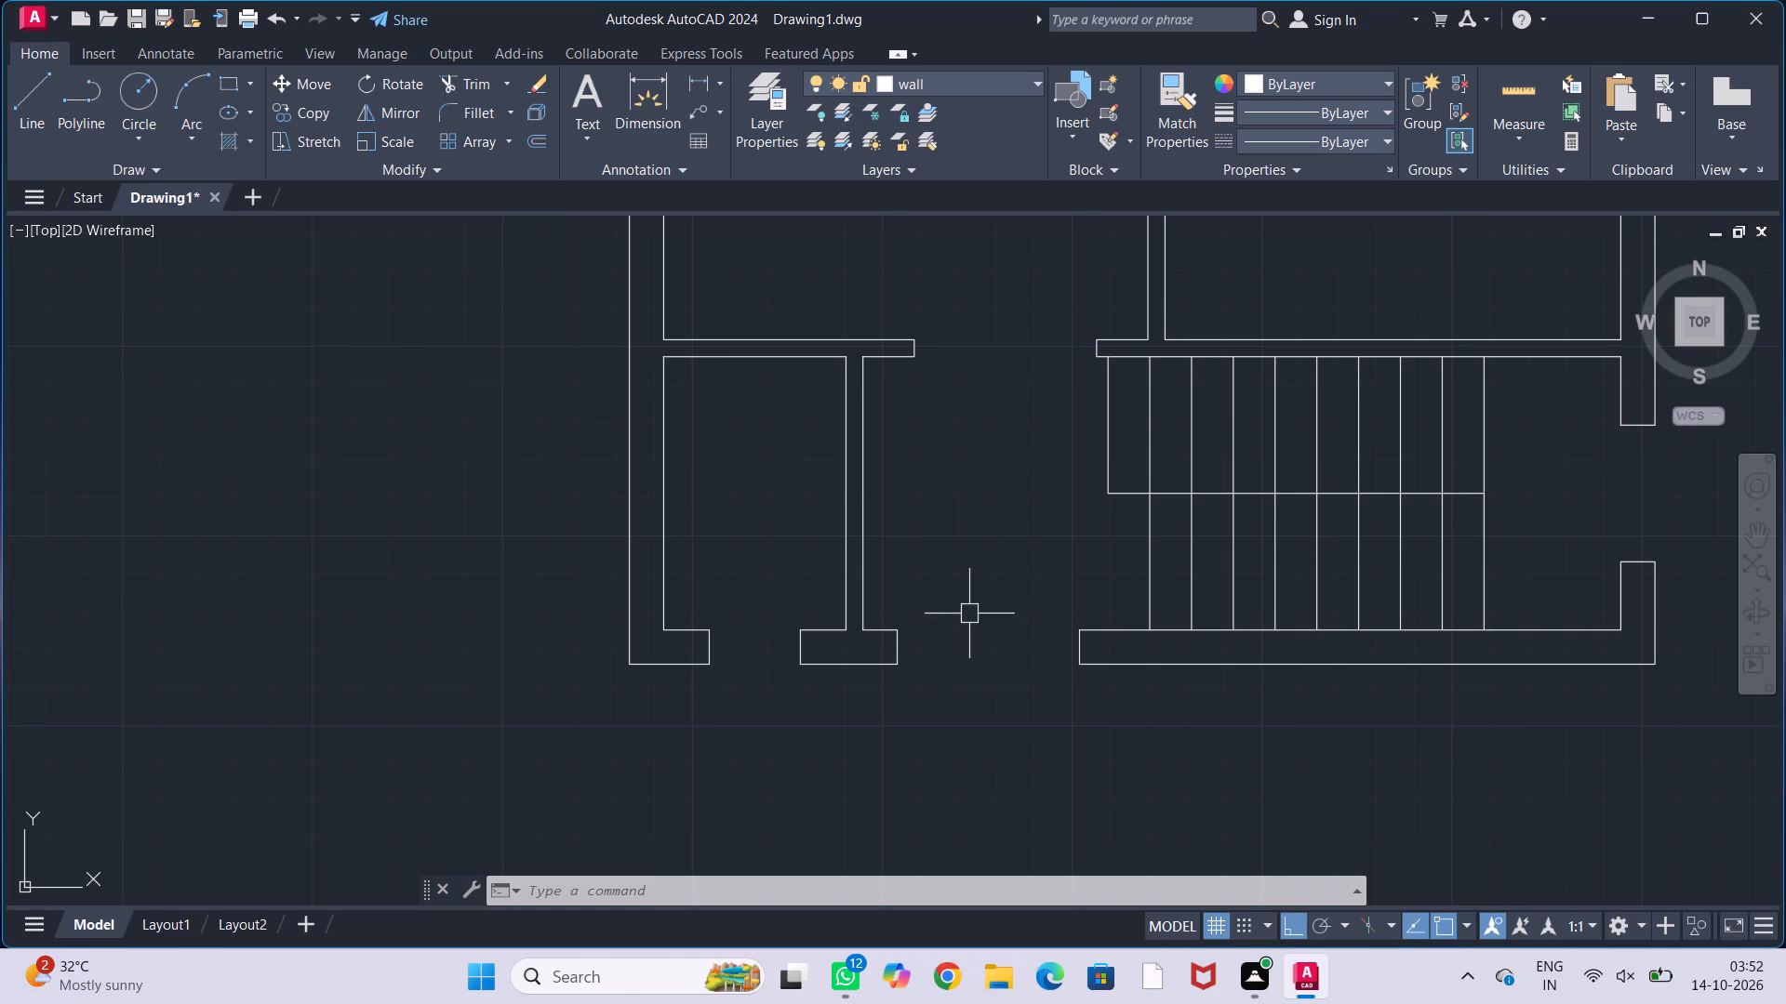
{"action": "middle_click_drag", "start_coordinate": [971, 548], "coordinate": [923, 639]}
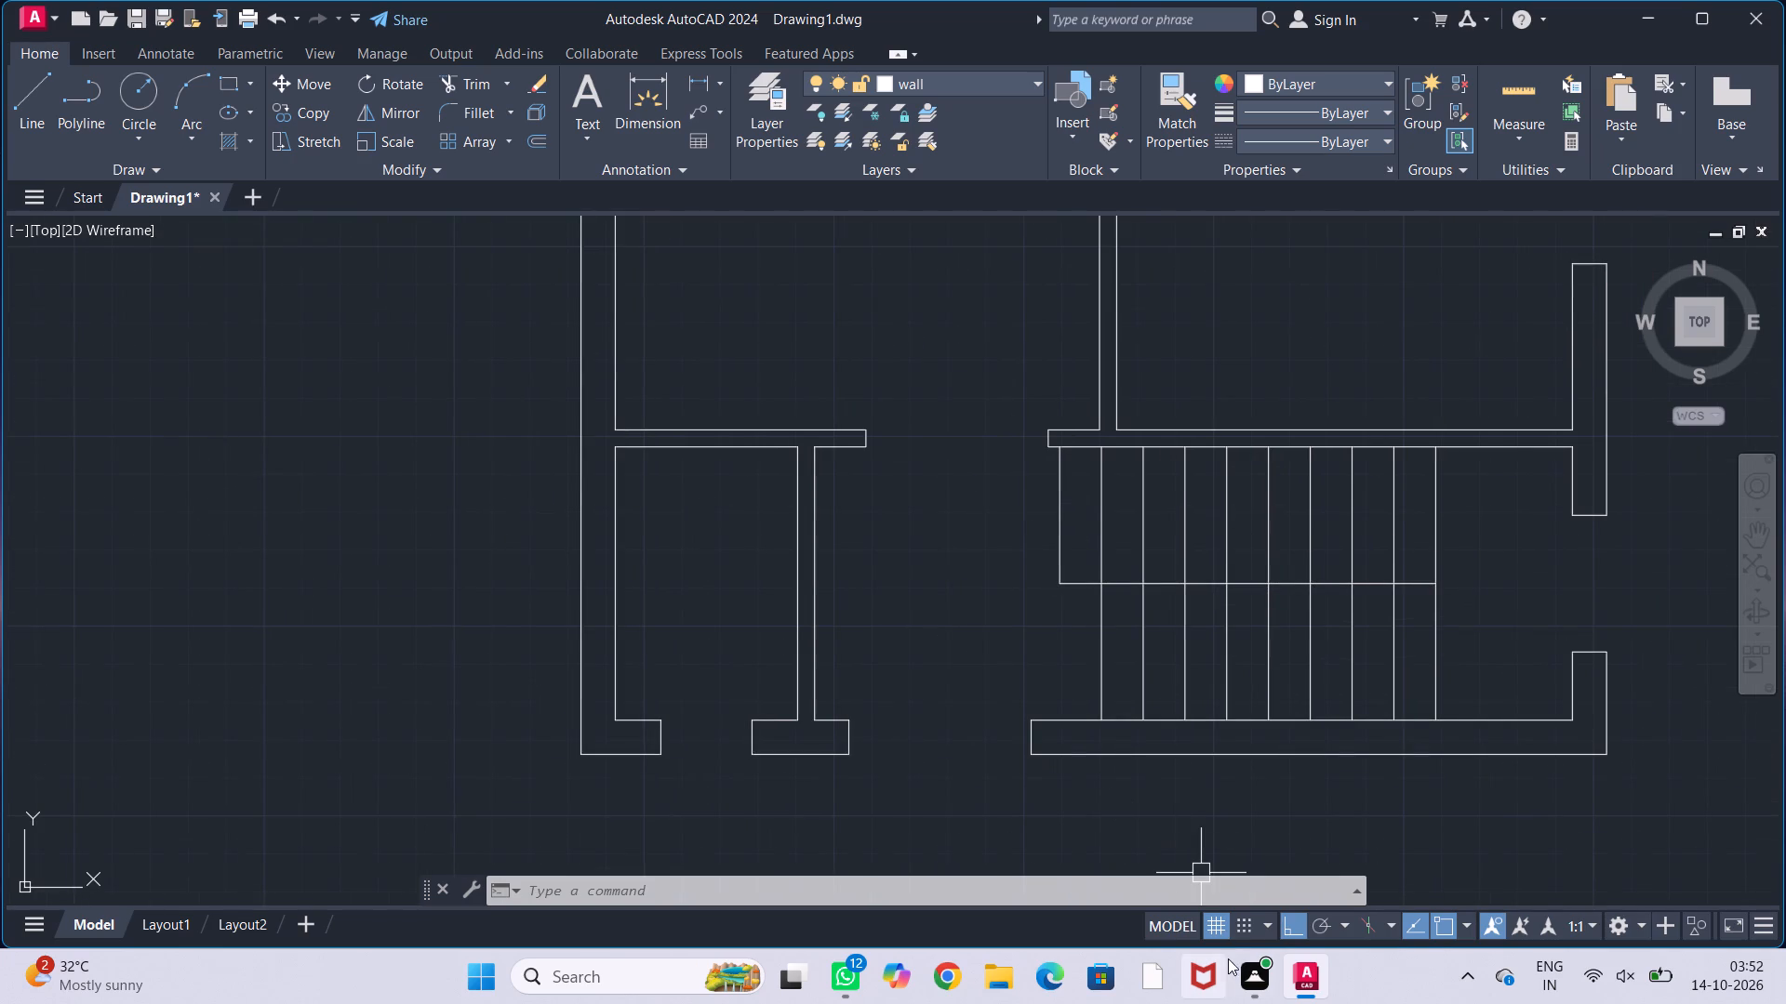
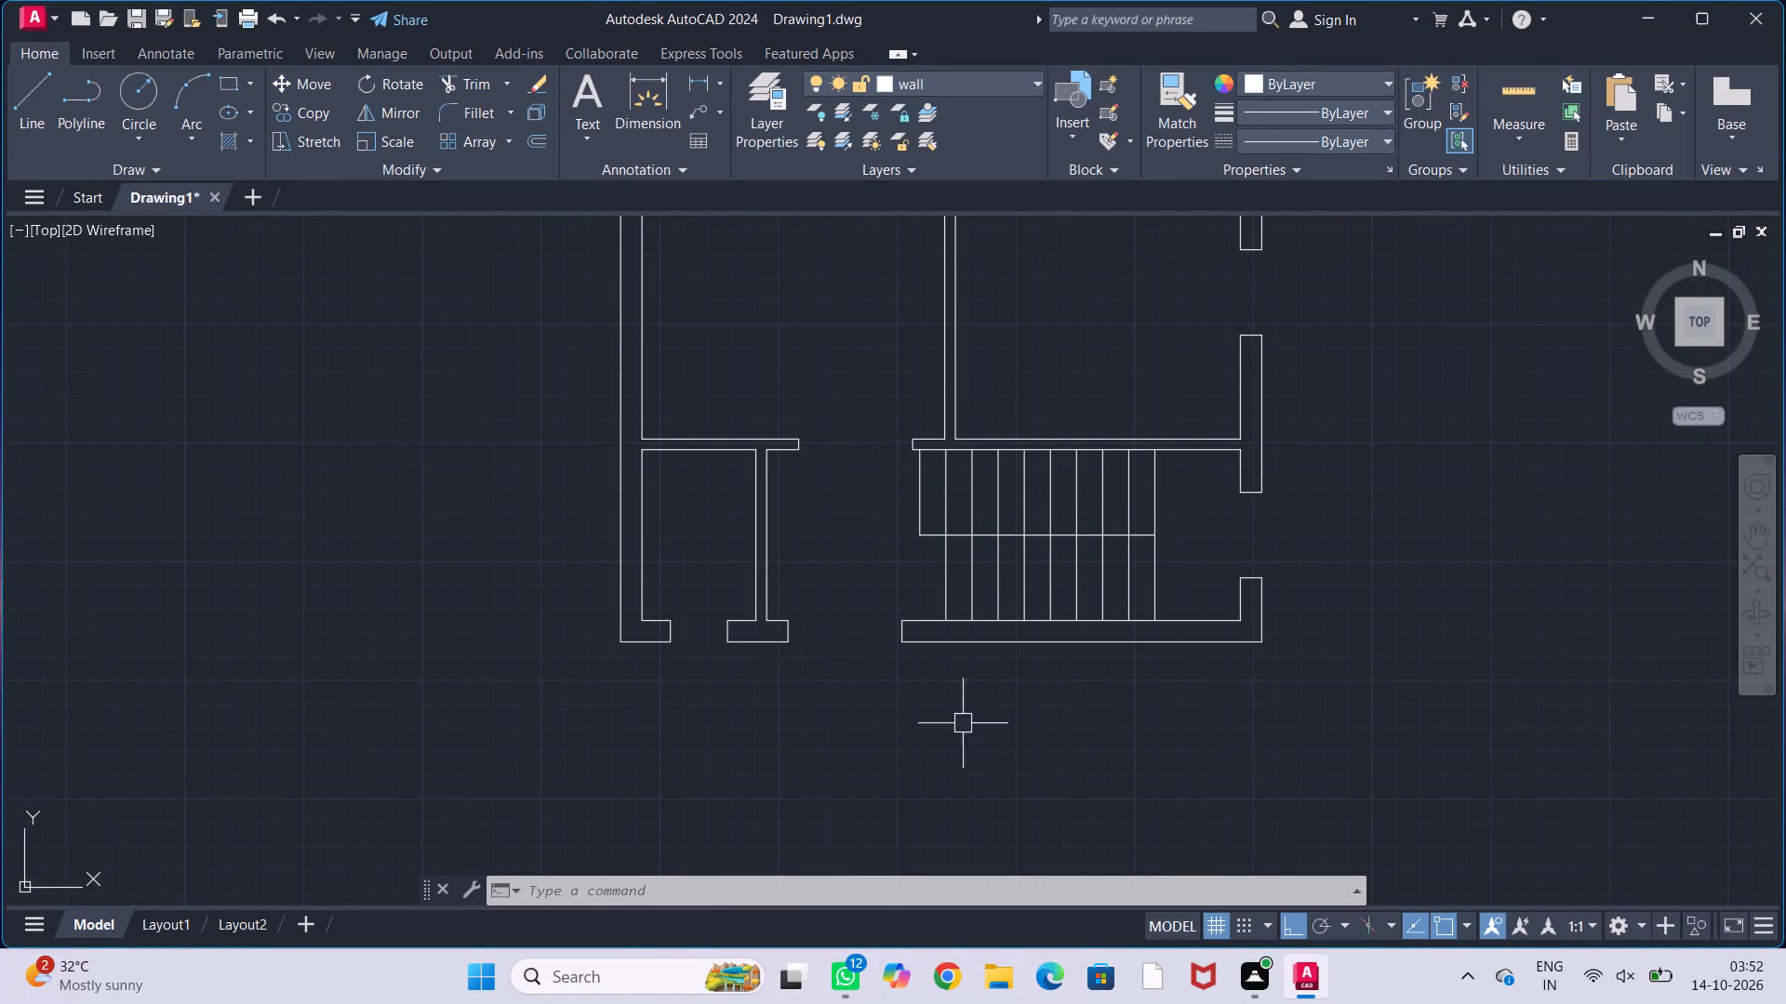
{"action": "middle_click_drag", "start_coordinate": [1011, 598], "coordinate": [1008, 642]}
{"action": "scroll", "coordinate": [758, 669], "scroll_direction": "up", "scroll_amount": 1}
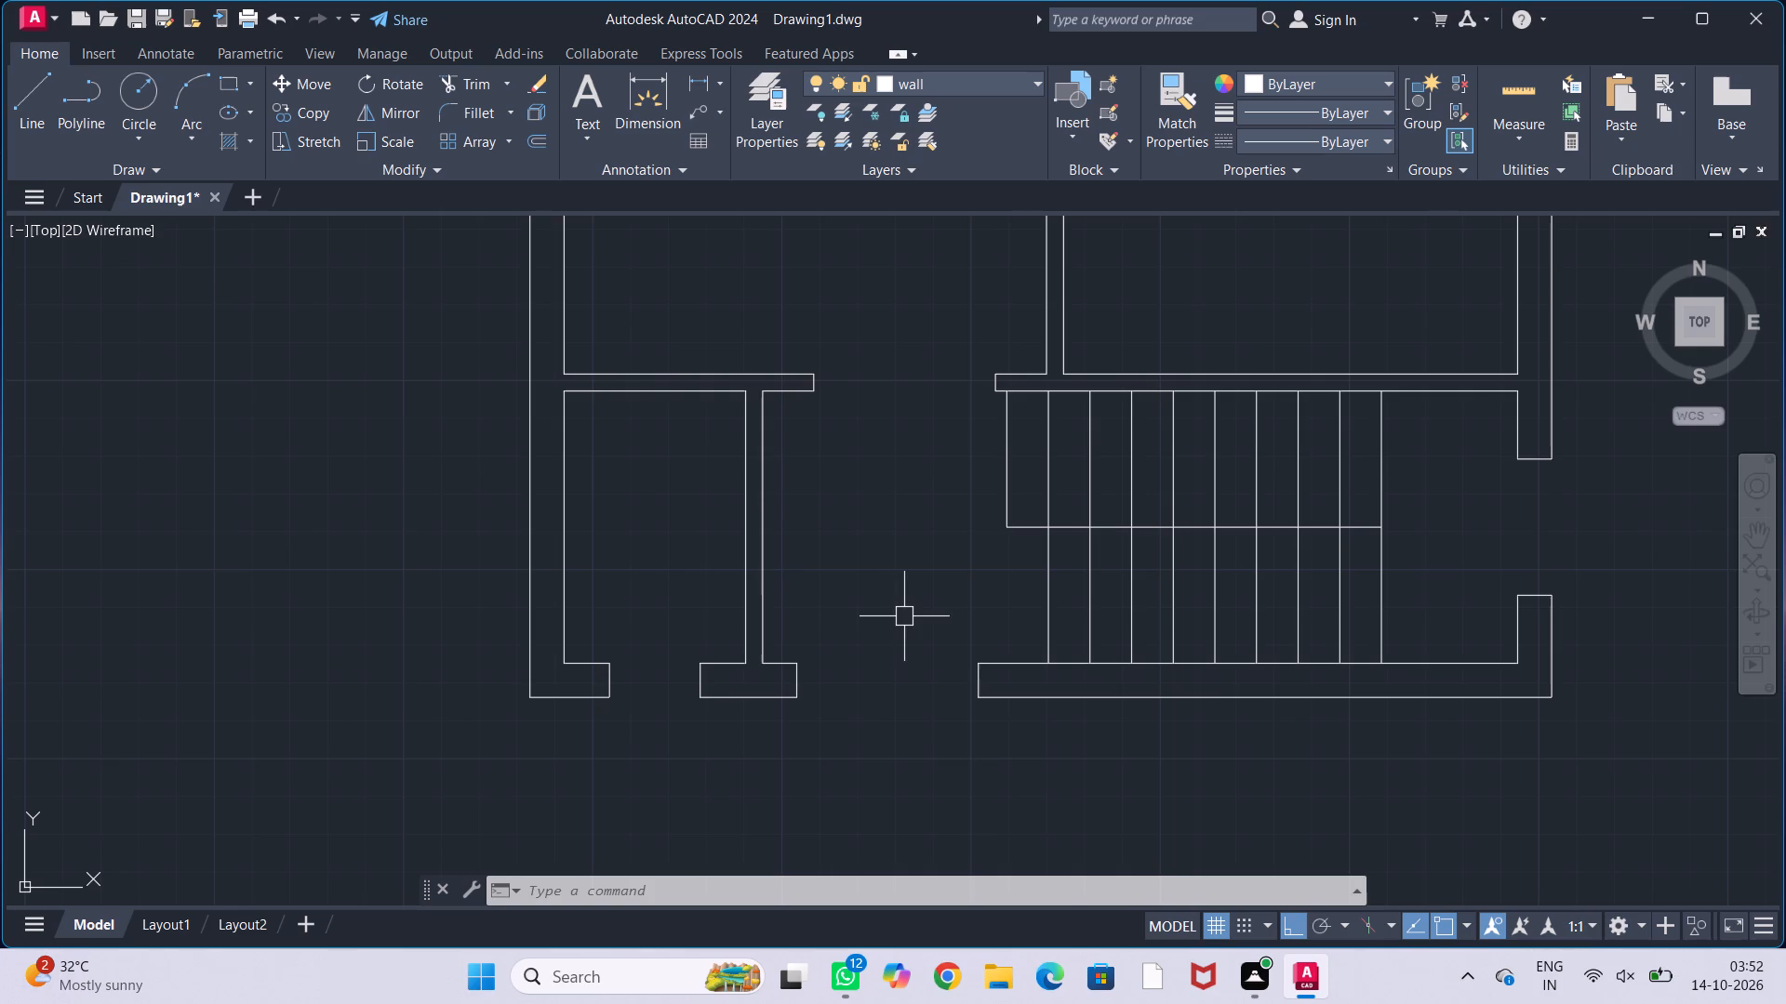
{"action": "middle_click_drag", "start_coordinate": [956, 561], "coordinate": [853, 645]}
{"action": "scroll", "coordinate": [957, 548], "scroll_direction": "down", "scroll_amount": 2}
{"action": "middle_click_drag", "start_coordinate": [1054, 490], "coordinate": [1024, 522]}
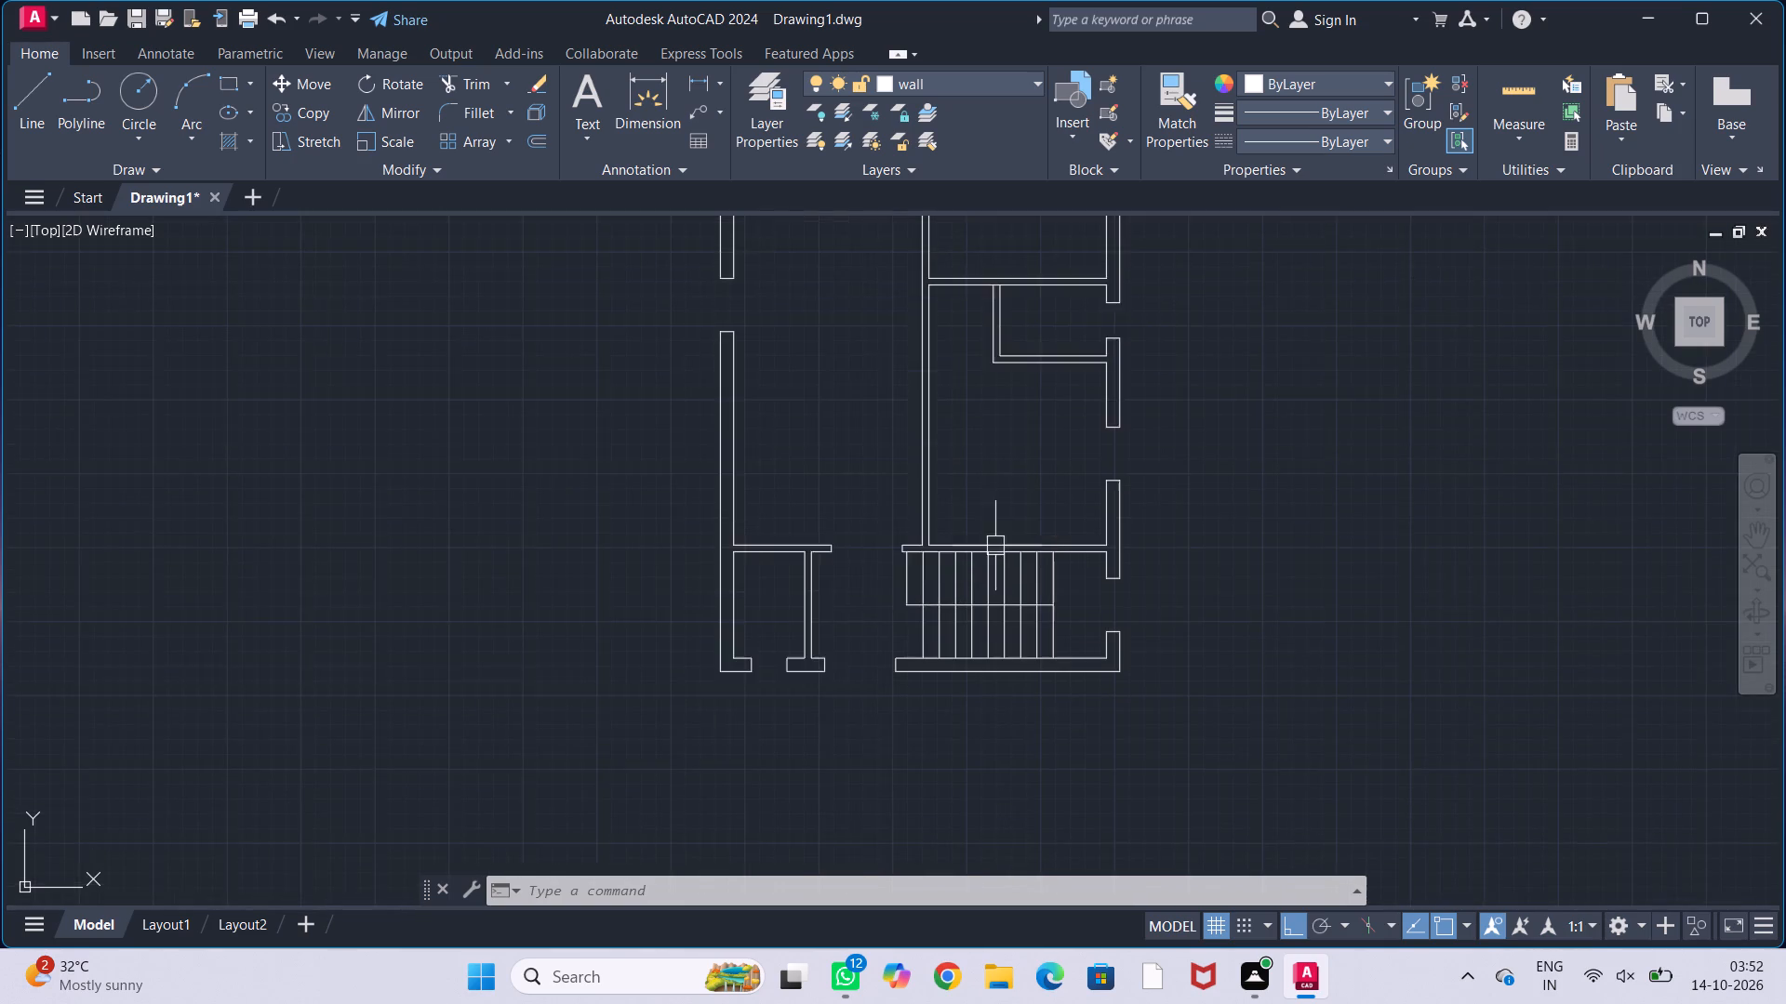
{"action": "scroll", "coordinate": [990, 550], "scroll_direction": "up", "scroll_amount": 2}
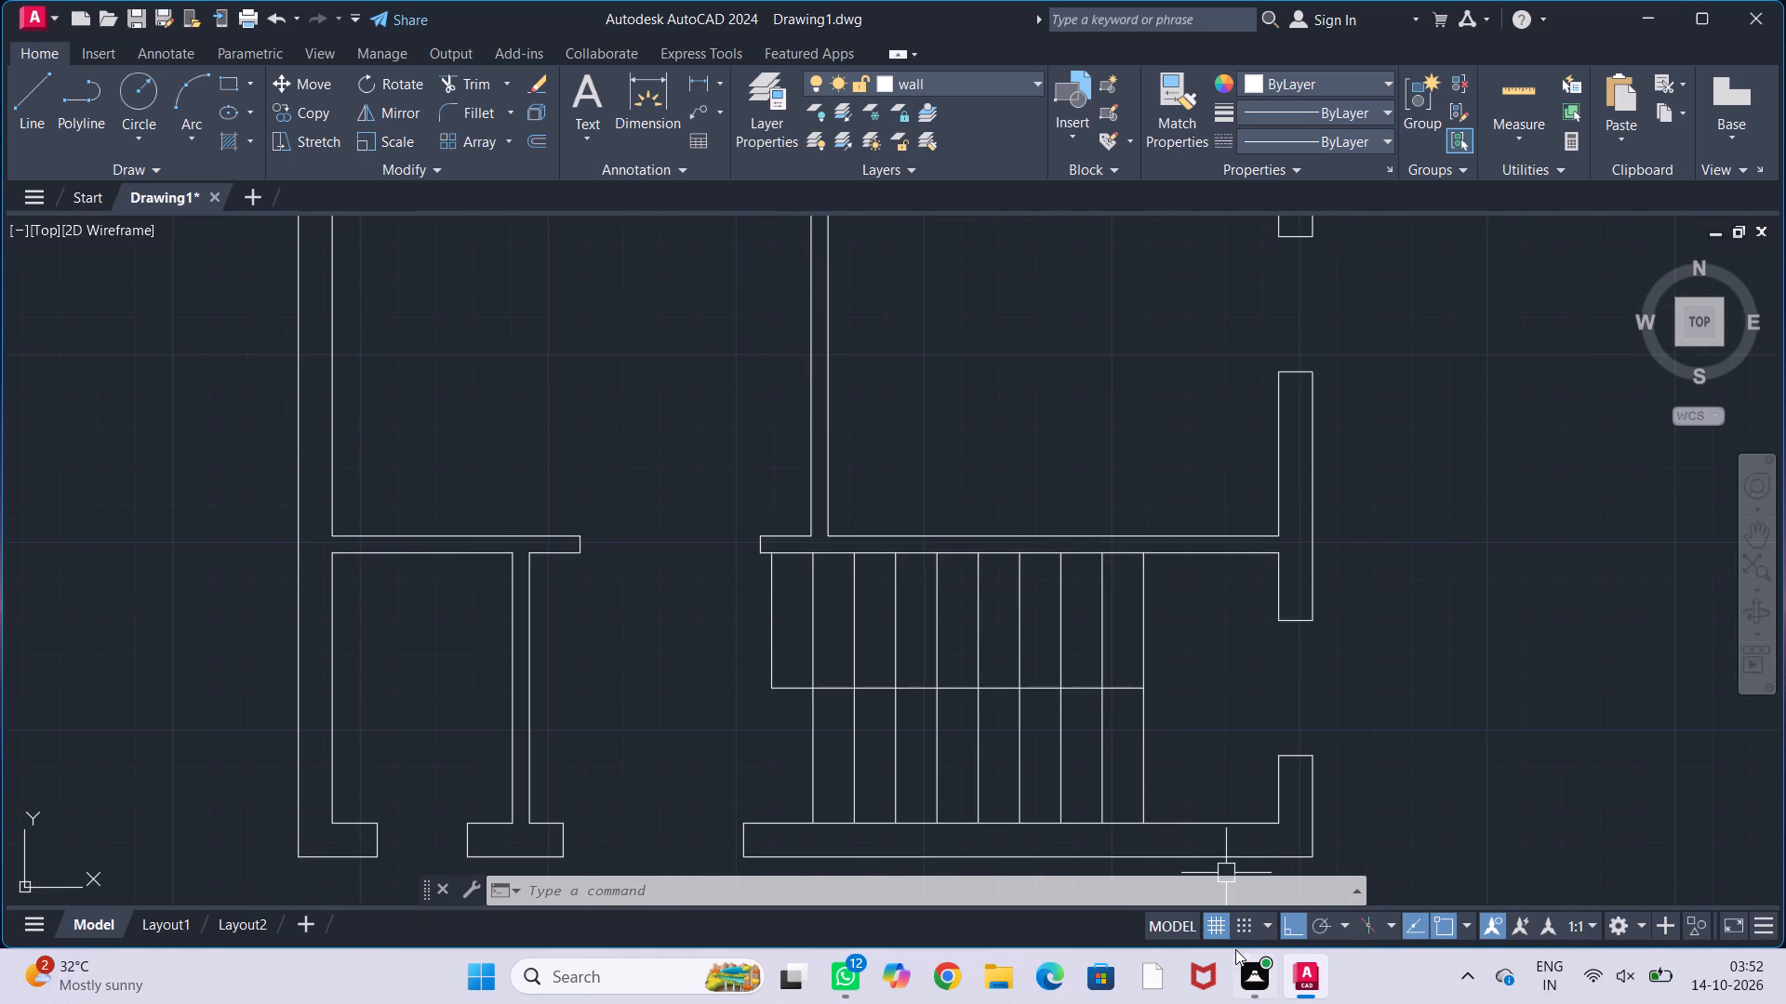
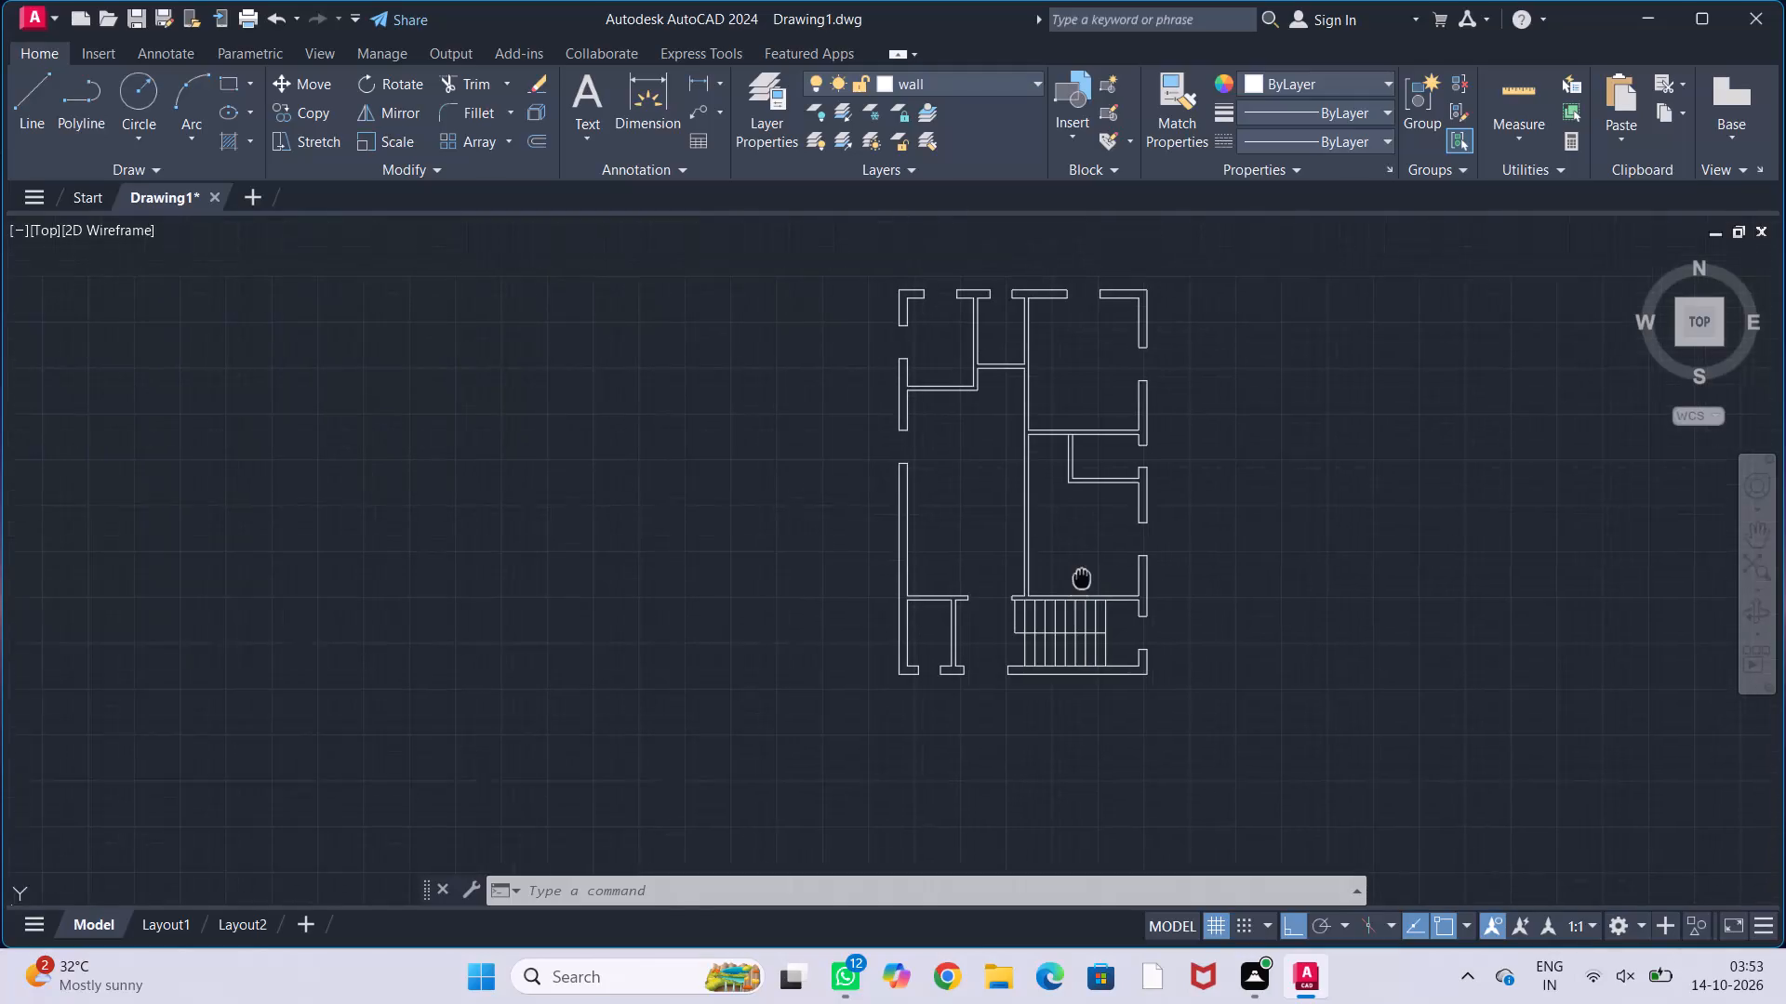
Offset the inner face of the small right-hand room's left wall 4.5" into the room.
{"action": "middle_click_drag", "start_coordinate": [1100, 515], "coordinate": [1075, 561]}
{"action": "scroll", "coordinate": [1061, 604], "scroll_direction": "up", "scroll_amount": 2}
{"action": "scroll", "coordinate": [1070, 563], "scroll_direction": "down", "scroll_amount": 2}
{"action": "middle_click_drag", "start_coordinate": [1071, 563], "coordinate": [1047, 574]}
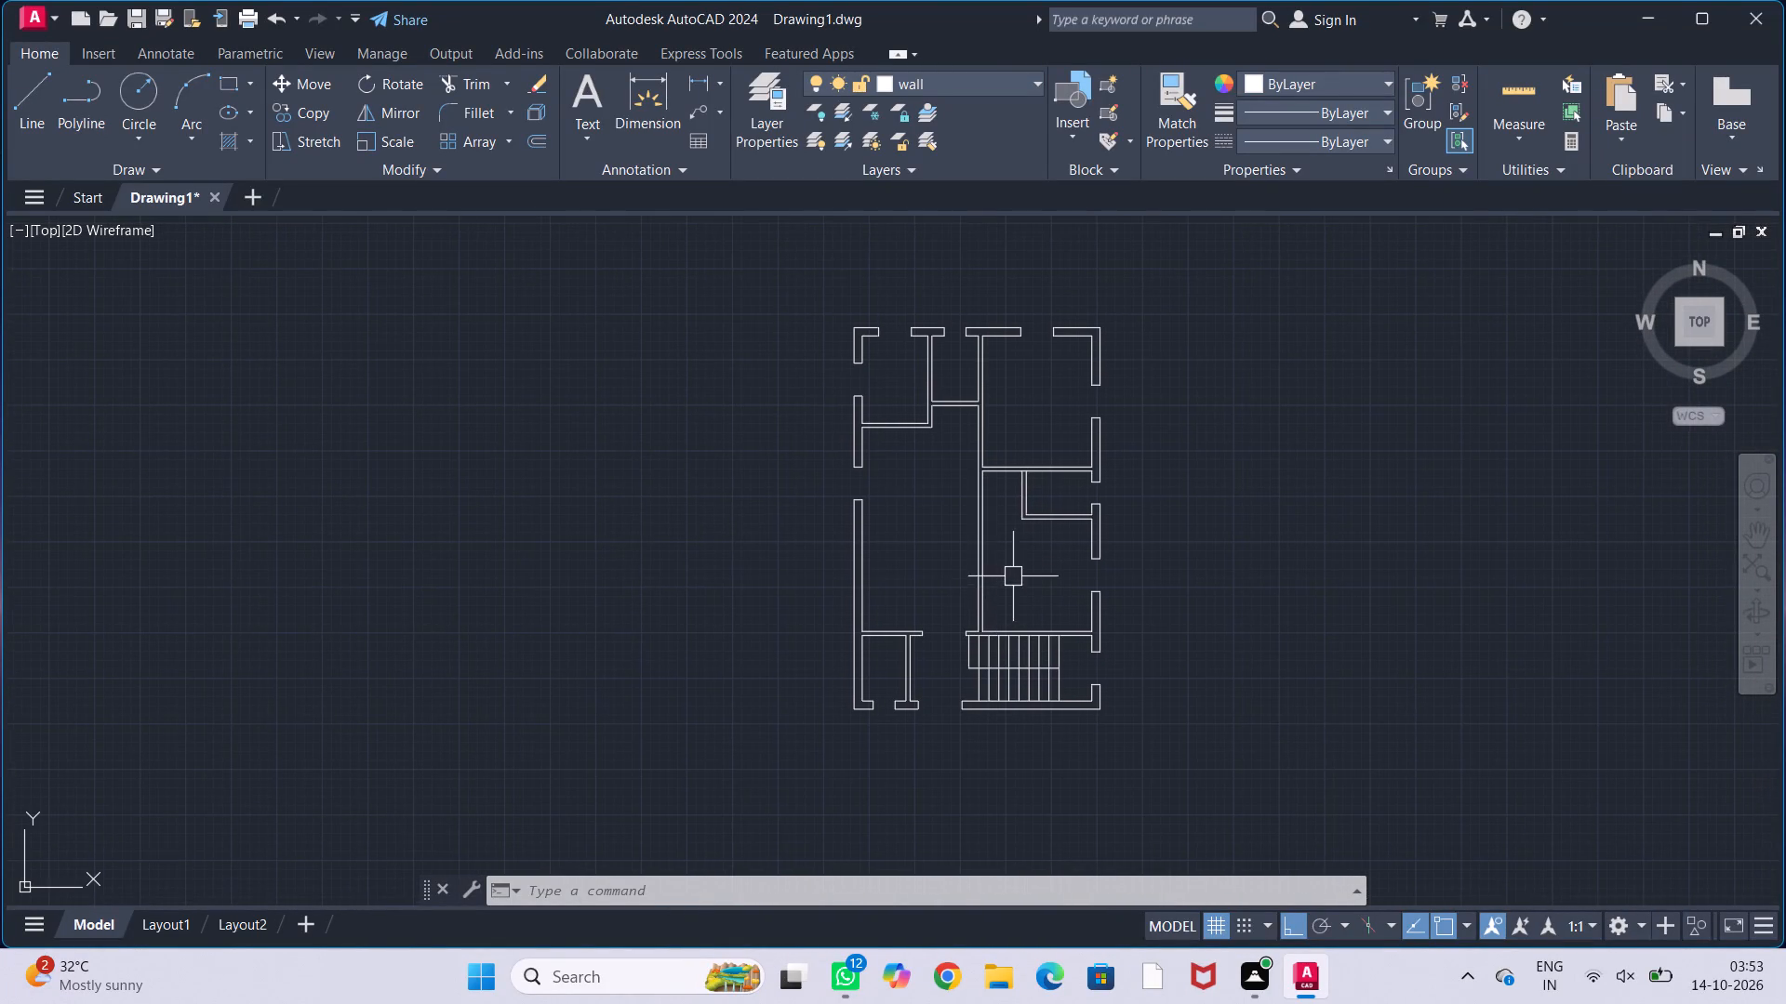
{"action": "middle_click_drag", "start_coordinate": [1017, 574], "coordinate": [1026, 590]}
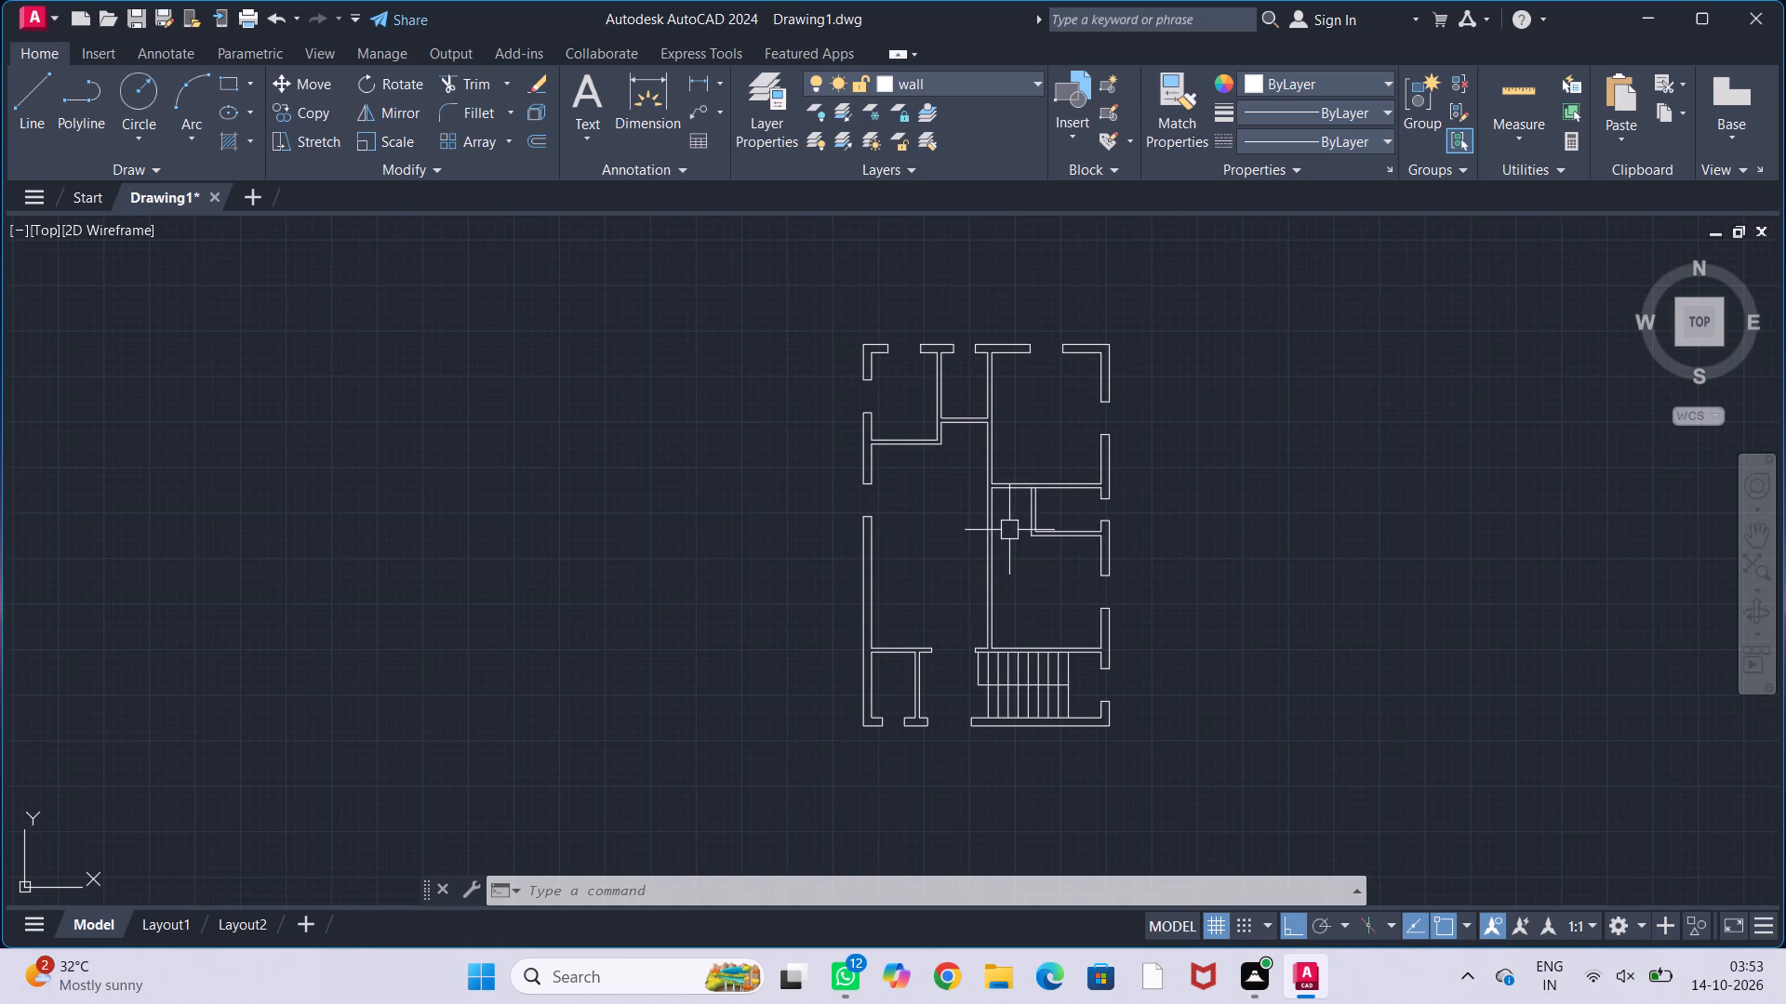
{"action": "scroll", "coordinate": [1030, 518], "scroll_direction": "up", "scroll_amount": 3}
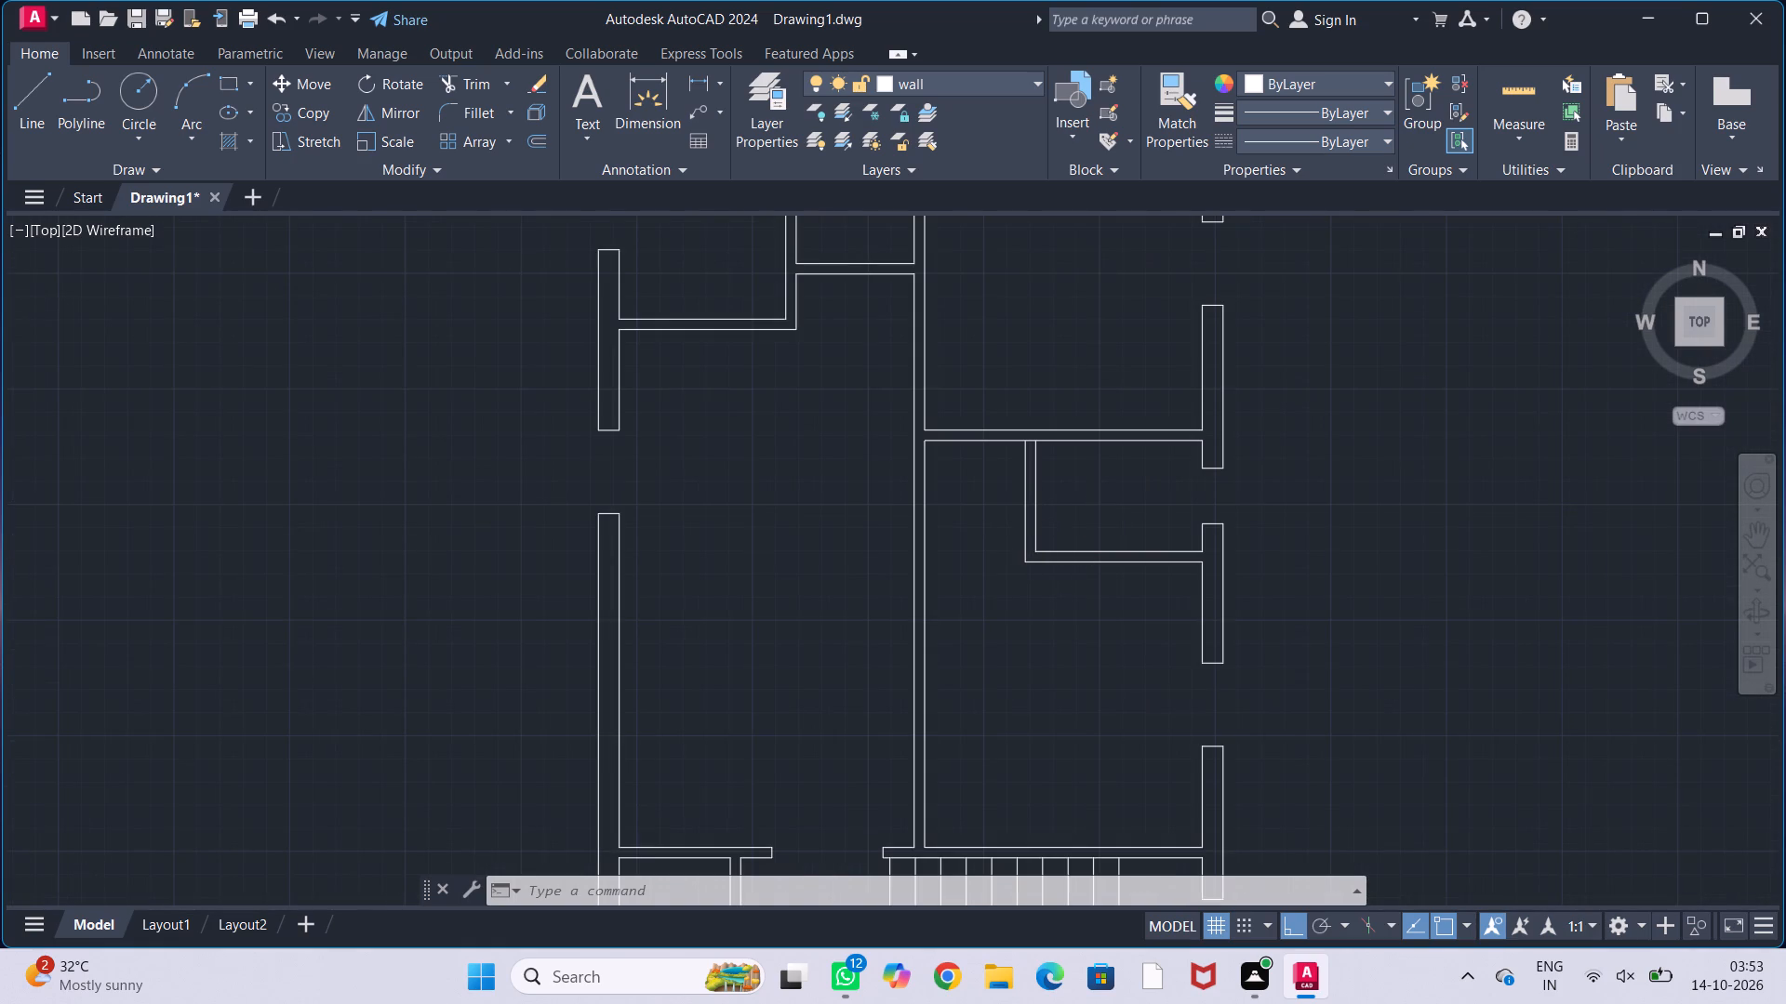
{"action": "middle_click_drag", "start_coordinate": [1092, 519], "coordinate": [1083, 495]}
{"action": "type", "text": "off"}
{"action": "key", "text": "Return"}
{"action": "type", "text": "4.5\""}
{"action": "key", "text": "Return"}
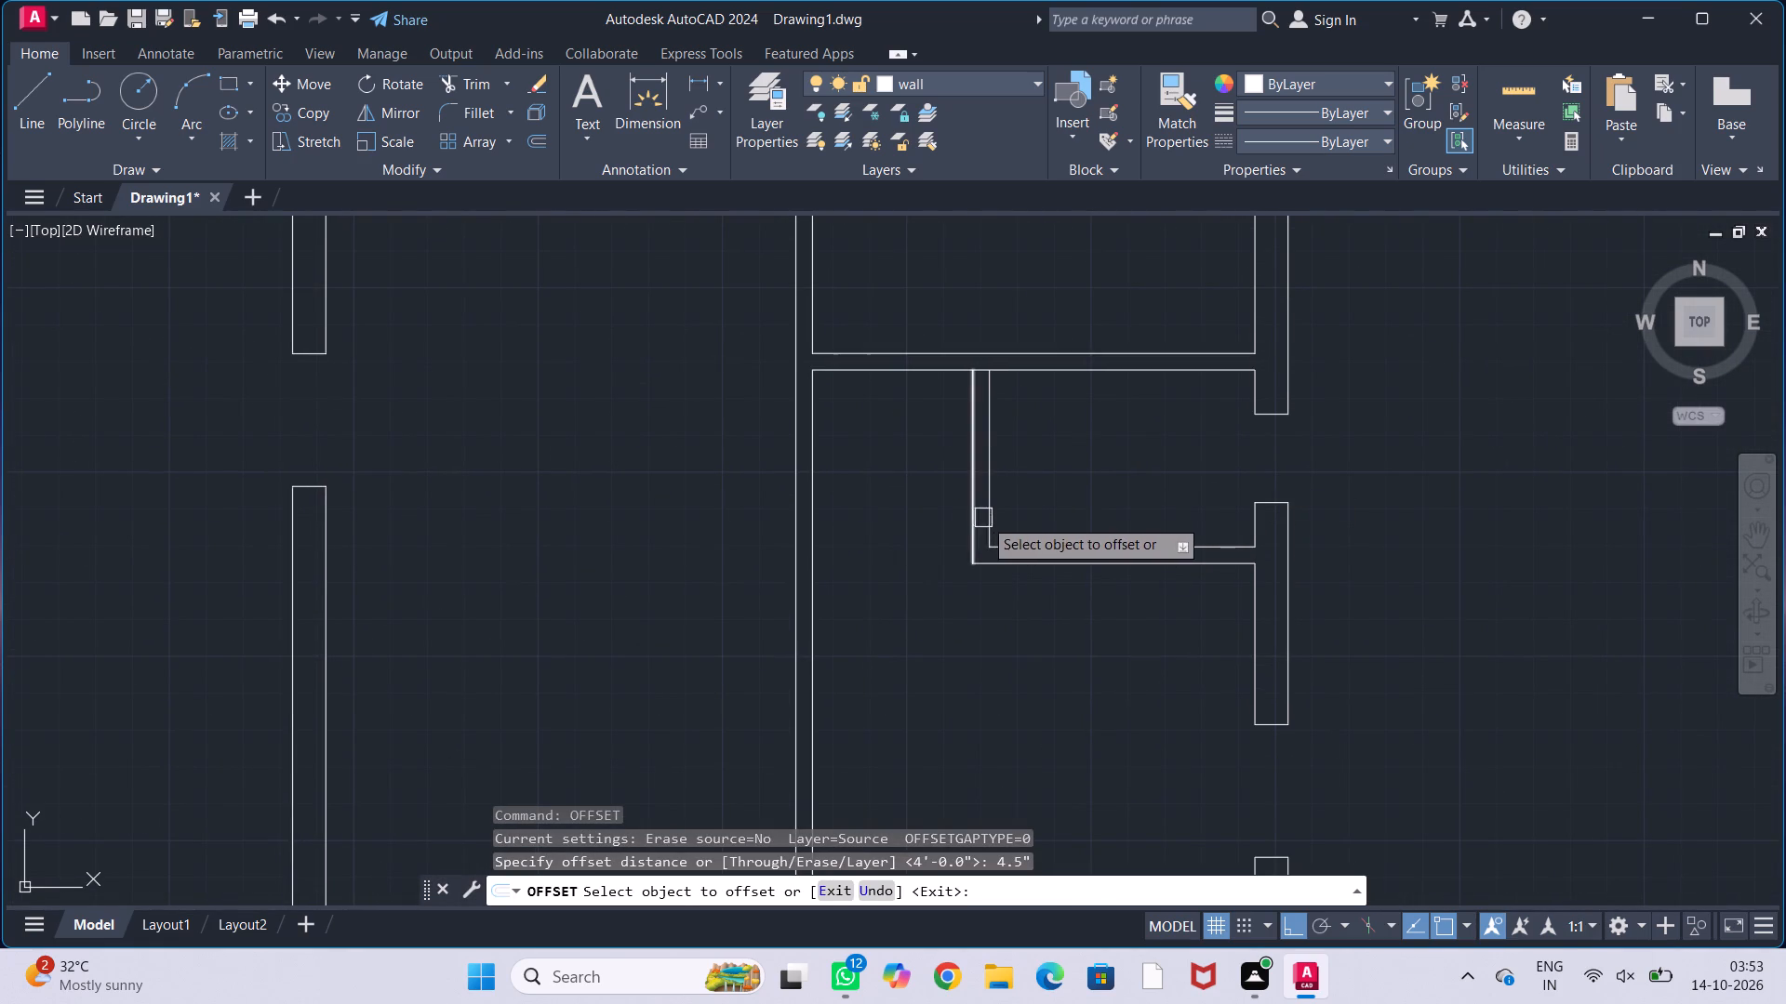
{"action": "left_click", "coordinate": [993, 522]}
{"action": "left_click", "coordinate": [1040, 513]}
{"action": "key", "text": "Escape"}
{"action": "key", "text": "Escape"}
{"action": "key", "text": "Escape"}
{"action": "key", "text": "Escape"}
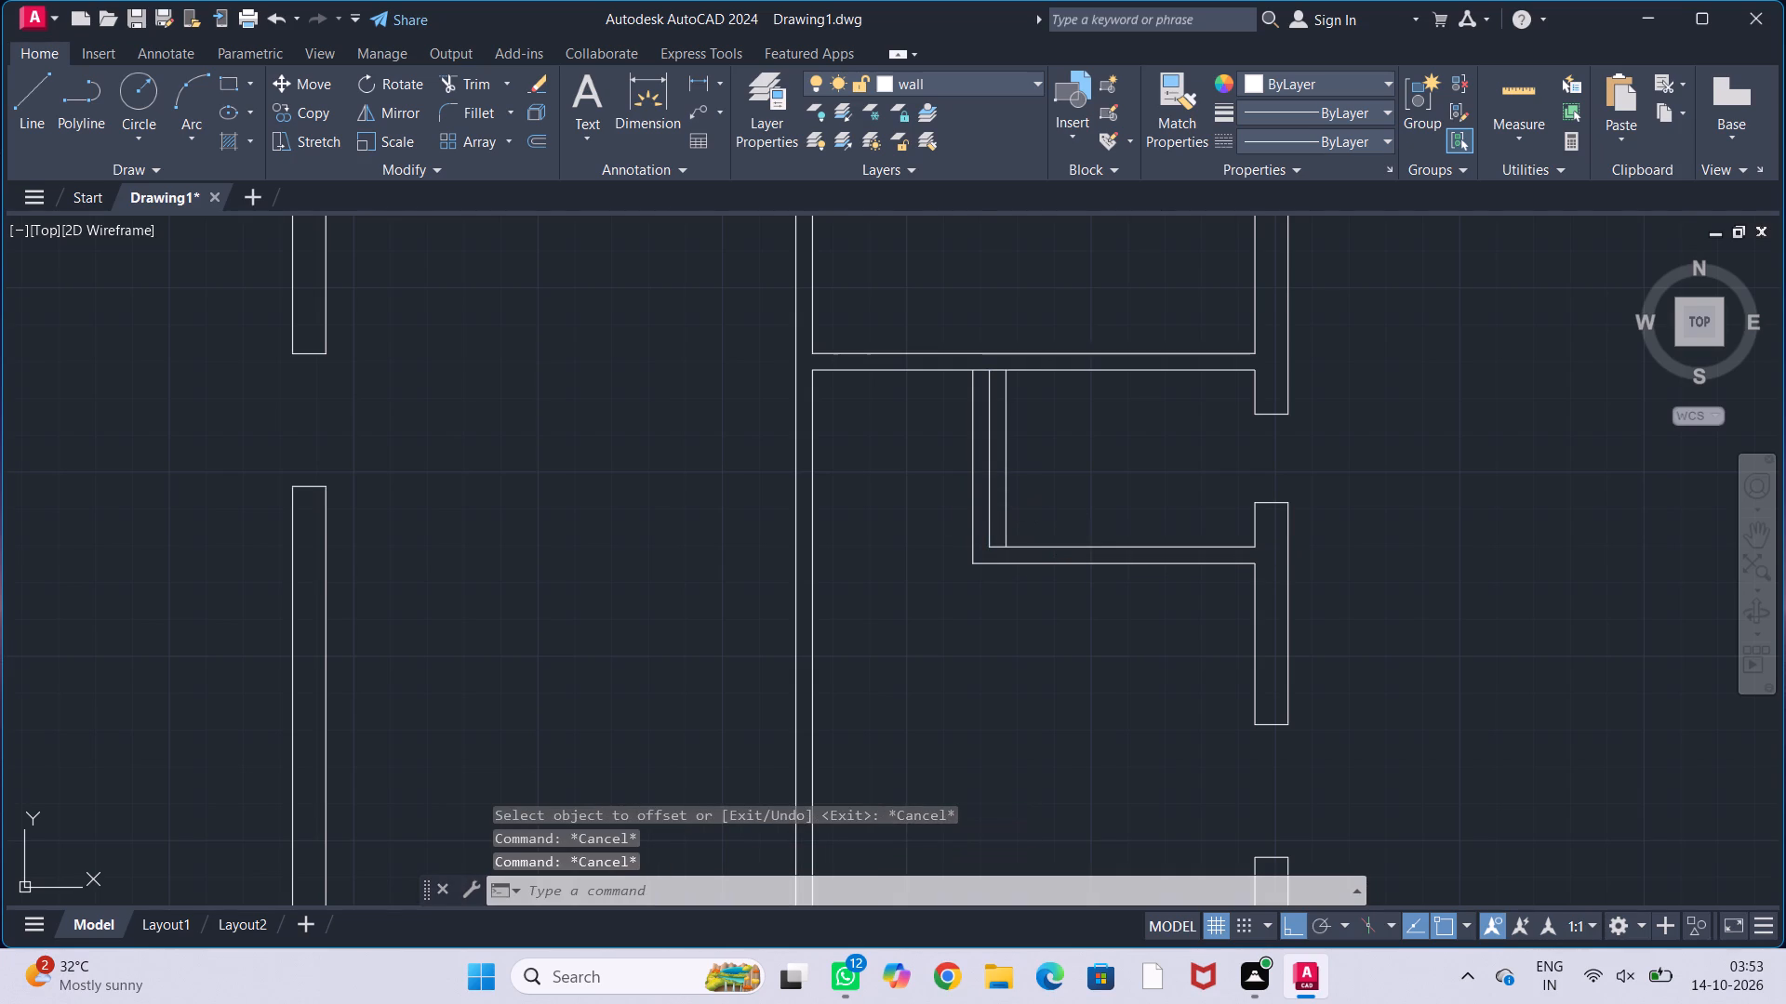
Offset the new guide line 2'6" further right to mark the small room's door width.
{"action": "type", "text": "off"}
{"action": "key", "text": "Return"}
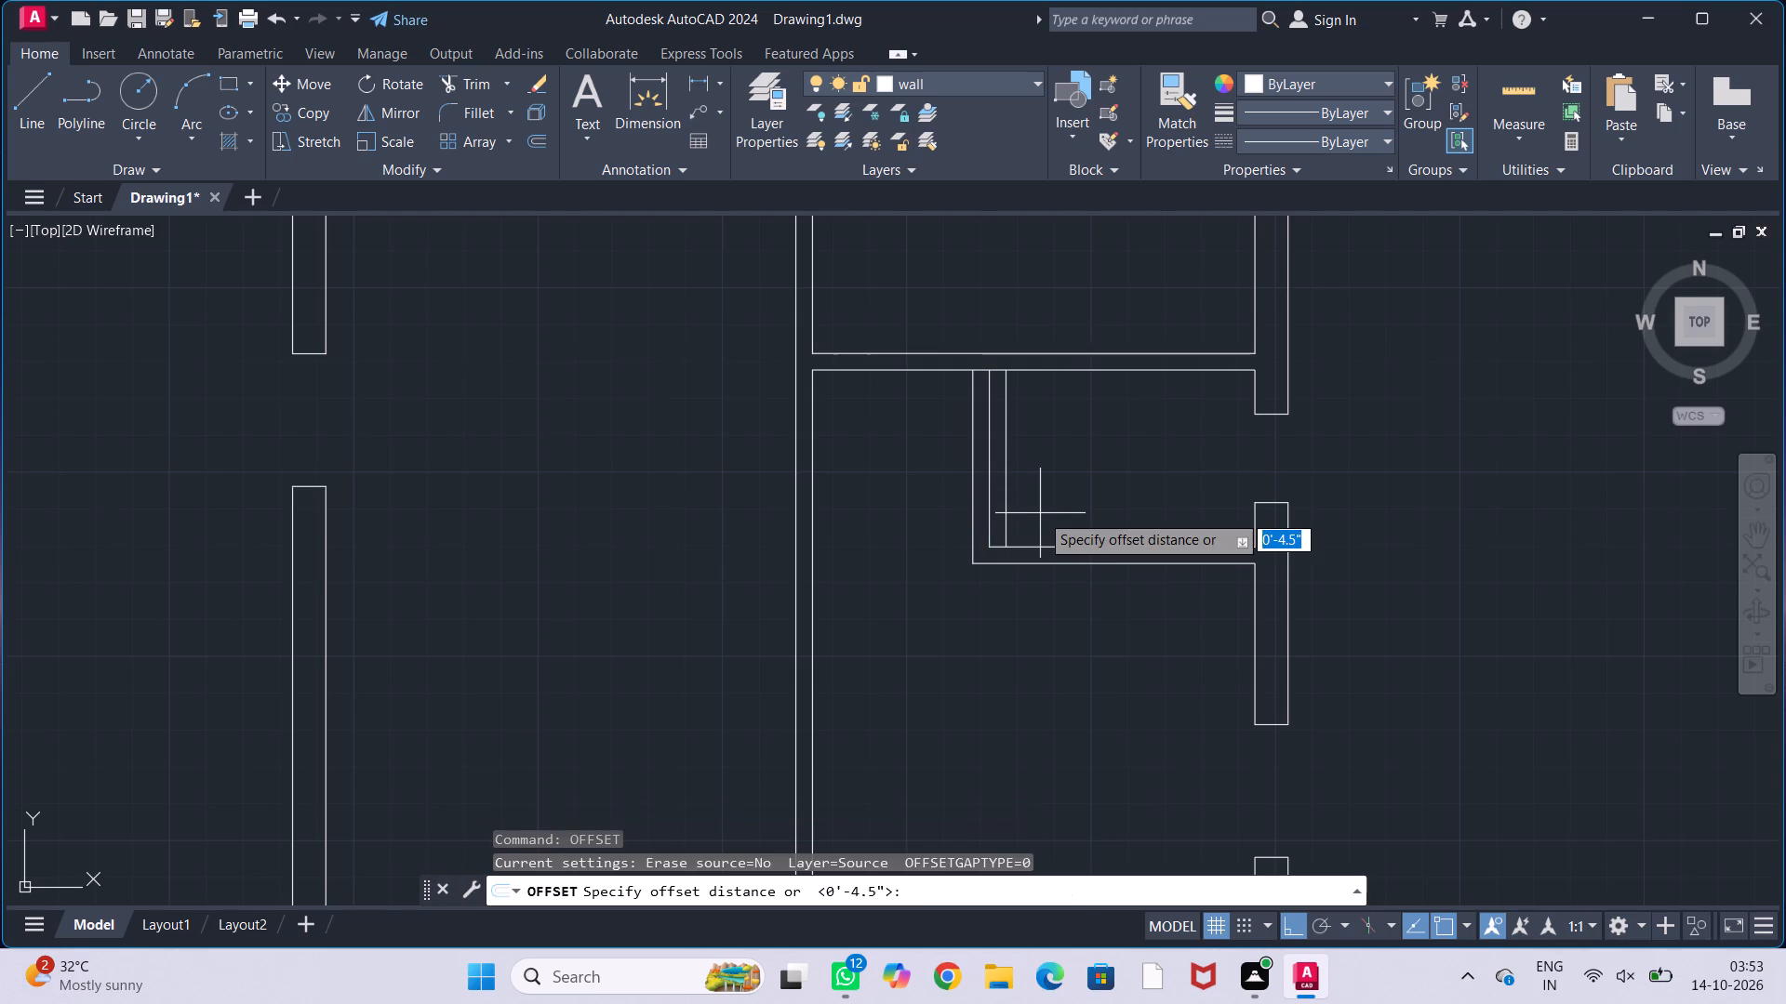
{"action": "type", "text": "2'6\""}
{"action": "key", "text": "Return"}
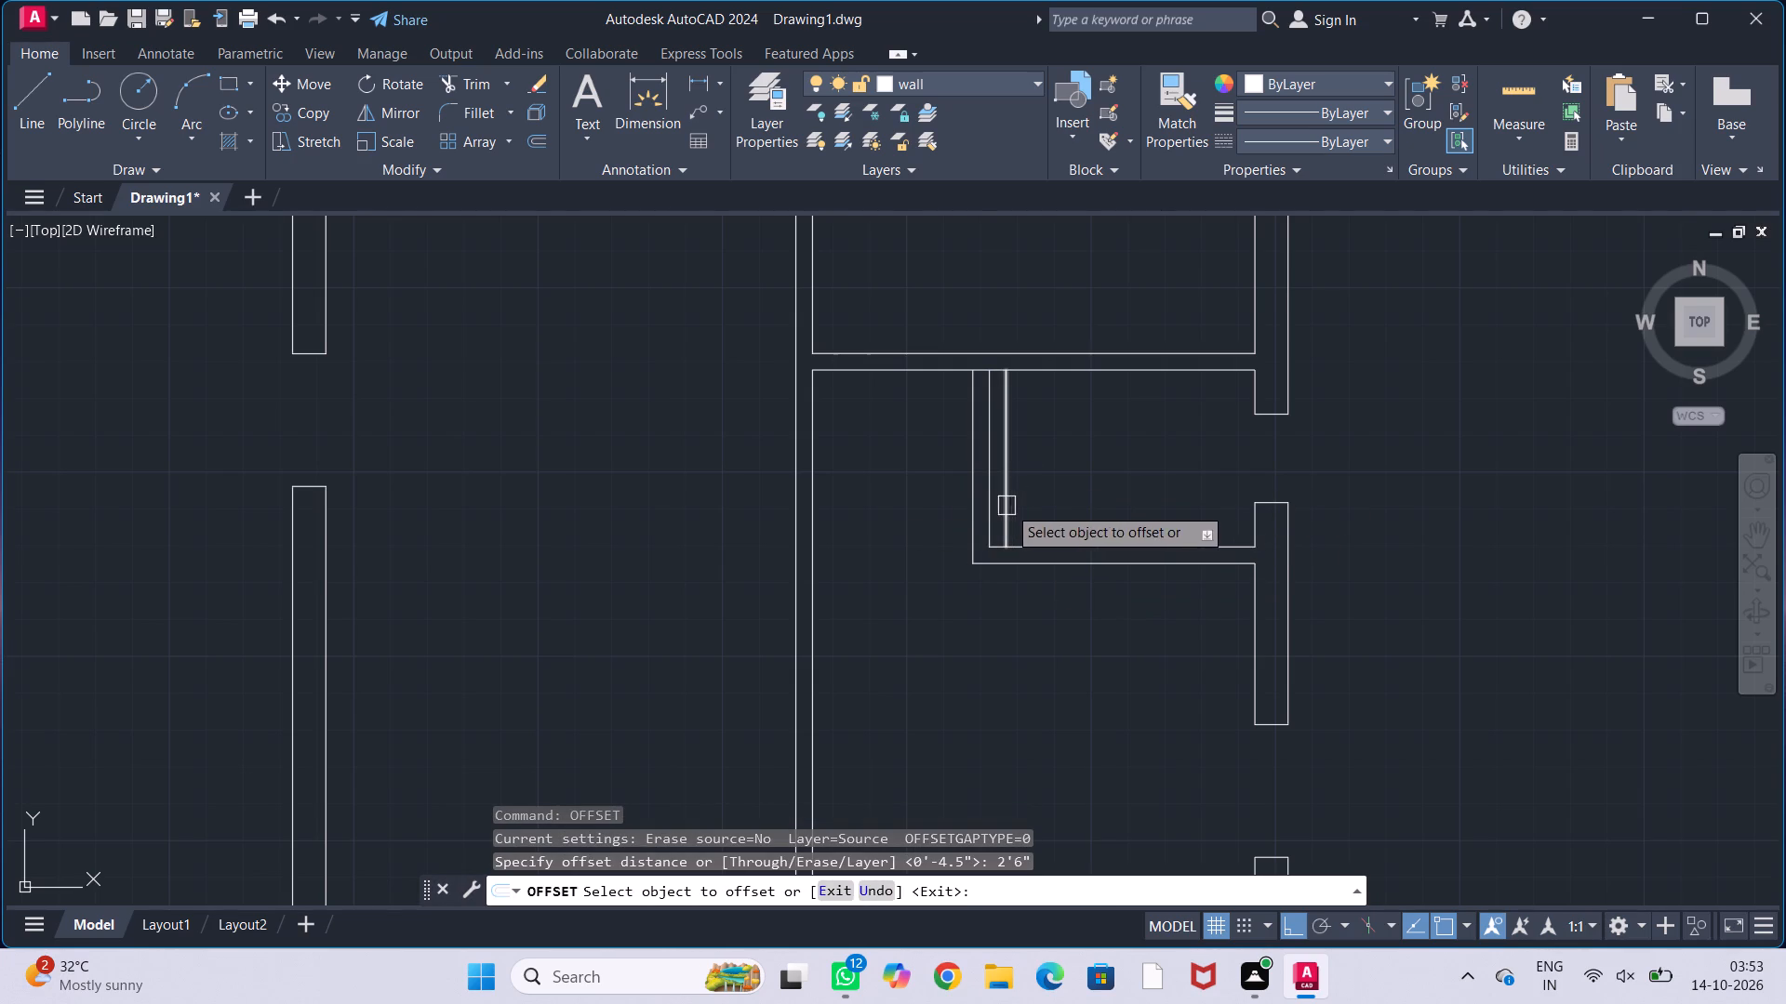
{"action": "left_click", "coordinate": [1007, 506]}
{"action": "left_click", "coordinate": [1096, 487]}
{"action": "key", "text": "Escape"}
{"action": "key", "text": "Escape"}
{"action": "key", "text": "Escape"}
{"action": "key", "text": "Escape"}
Extend both door guide lines through the small room's bottom wall to its outer face.
{"action": "key", "text": "e"}
{"action": "key", "text": "x"}
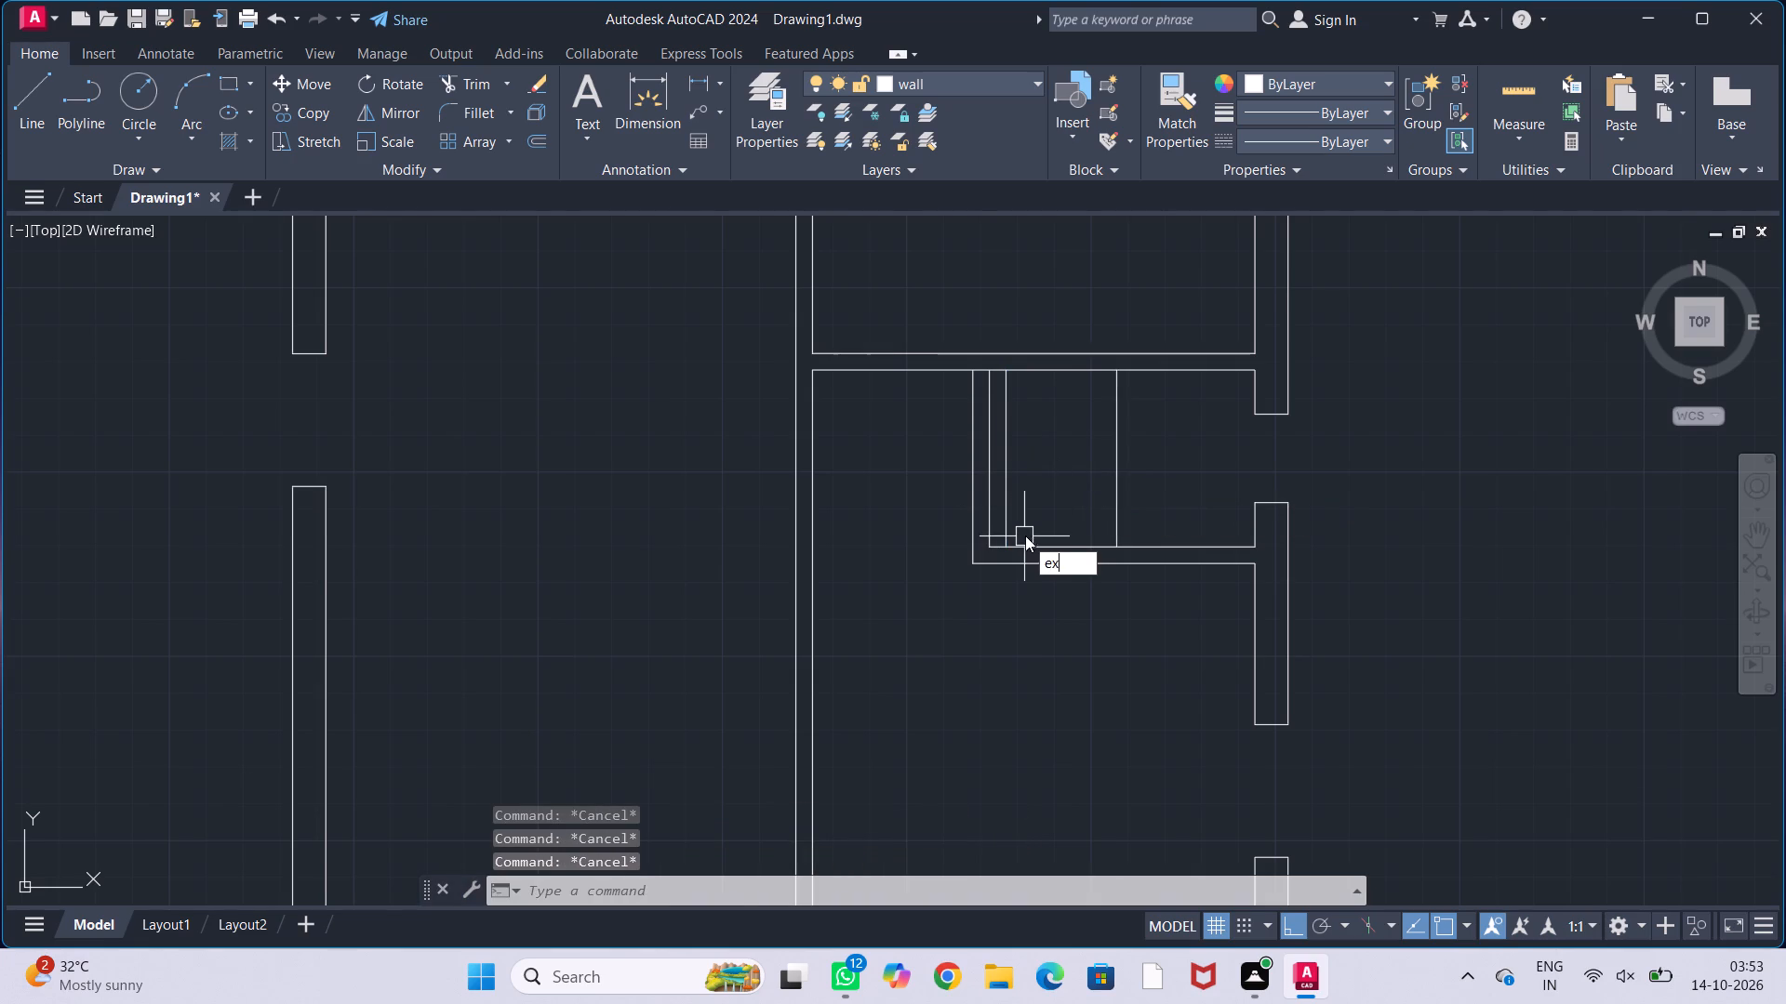
{"action": "key", "text": "Return"}
{"action": "left_click", "coordinate": [1005, 509]}
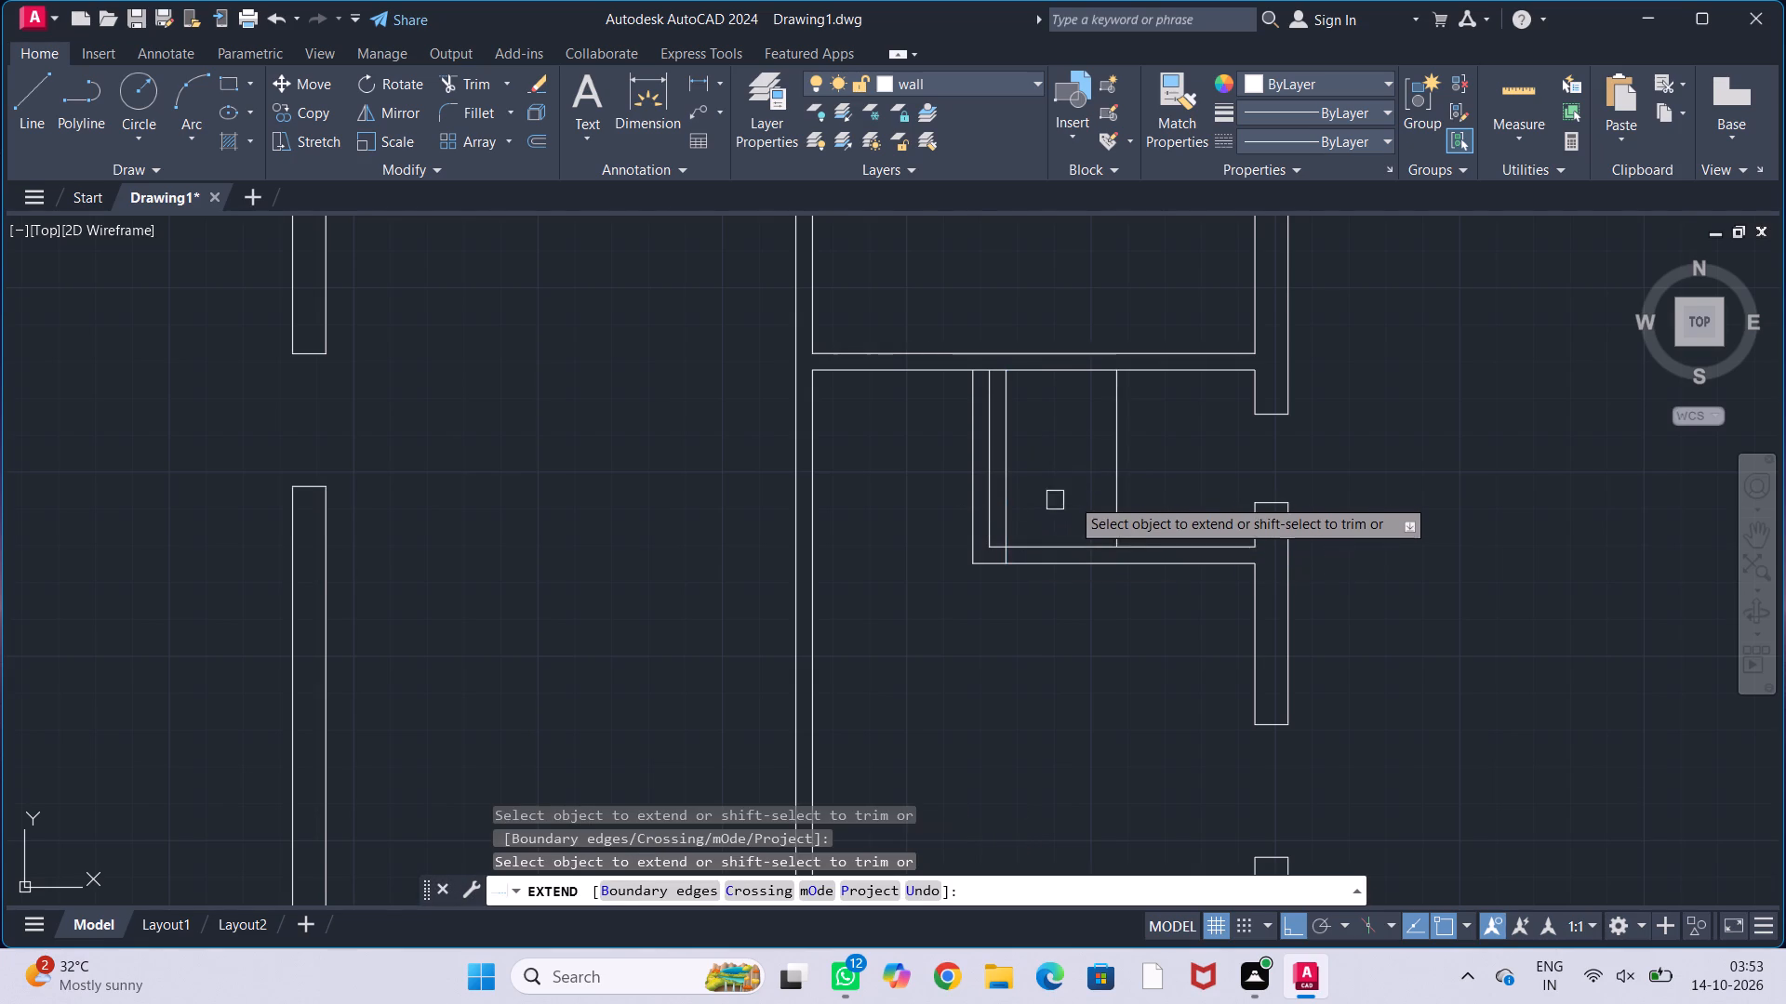
{"action": "left_click", "coordinate": [1117, 482]}
{"action": "key", "text": "Escape"}
{"action": "key", "text": "Escape"}
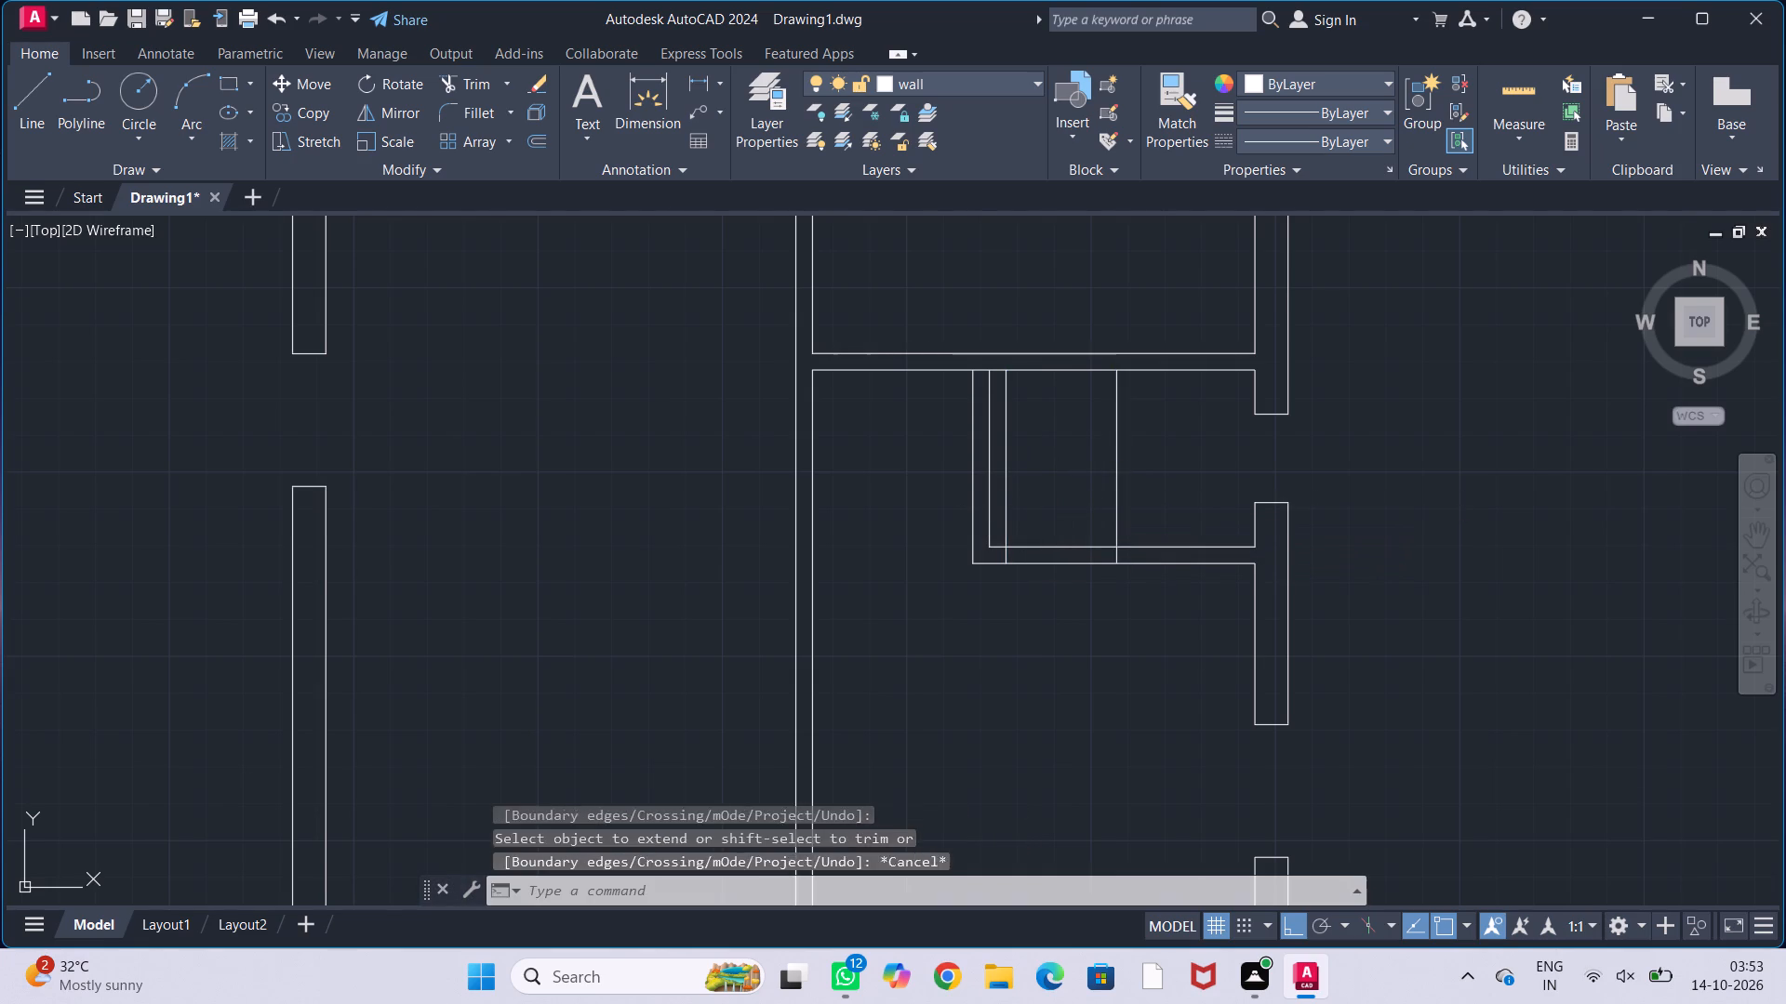
{"action": "key", "text": "Escape"}
{"action": "key", "text": "Escape"}
Trim the small room's bottom wall between the guides to cut the 2'6" opening, and remove the leftover guide lines.
{"action": "type", "text": "tr"}
{"action": "key", "text": "Return"}
{"action": "left_click_drag", "start_coordinate": [1064, 489], "coordinate": [1065, 489]}
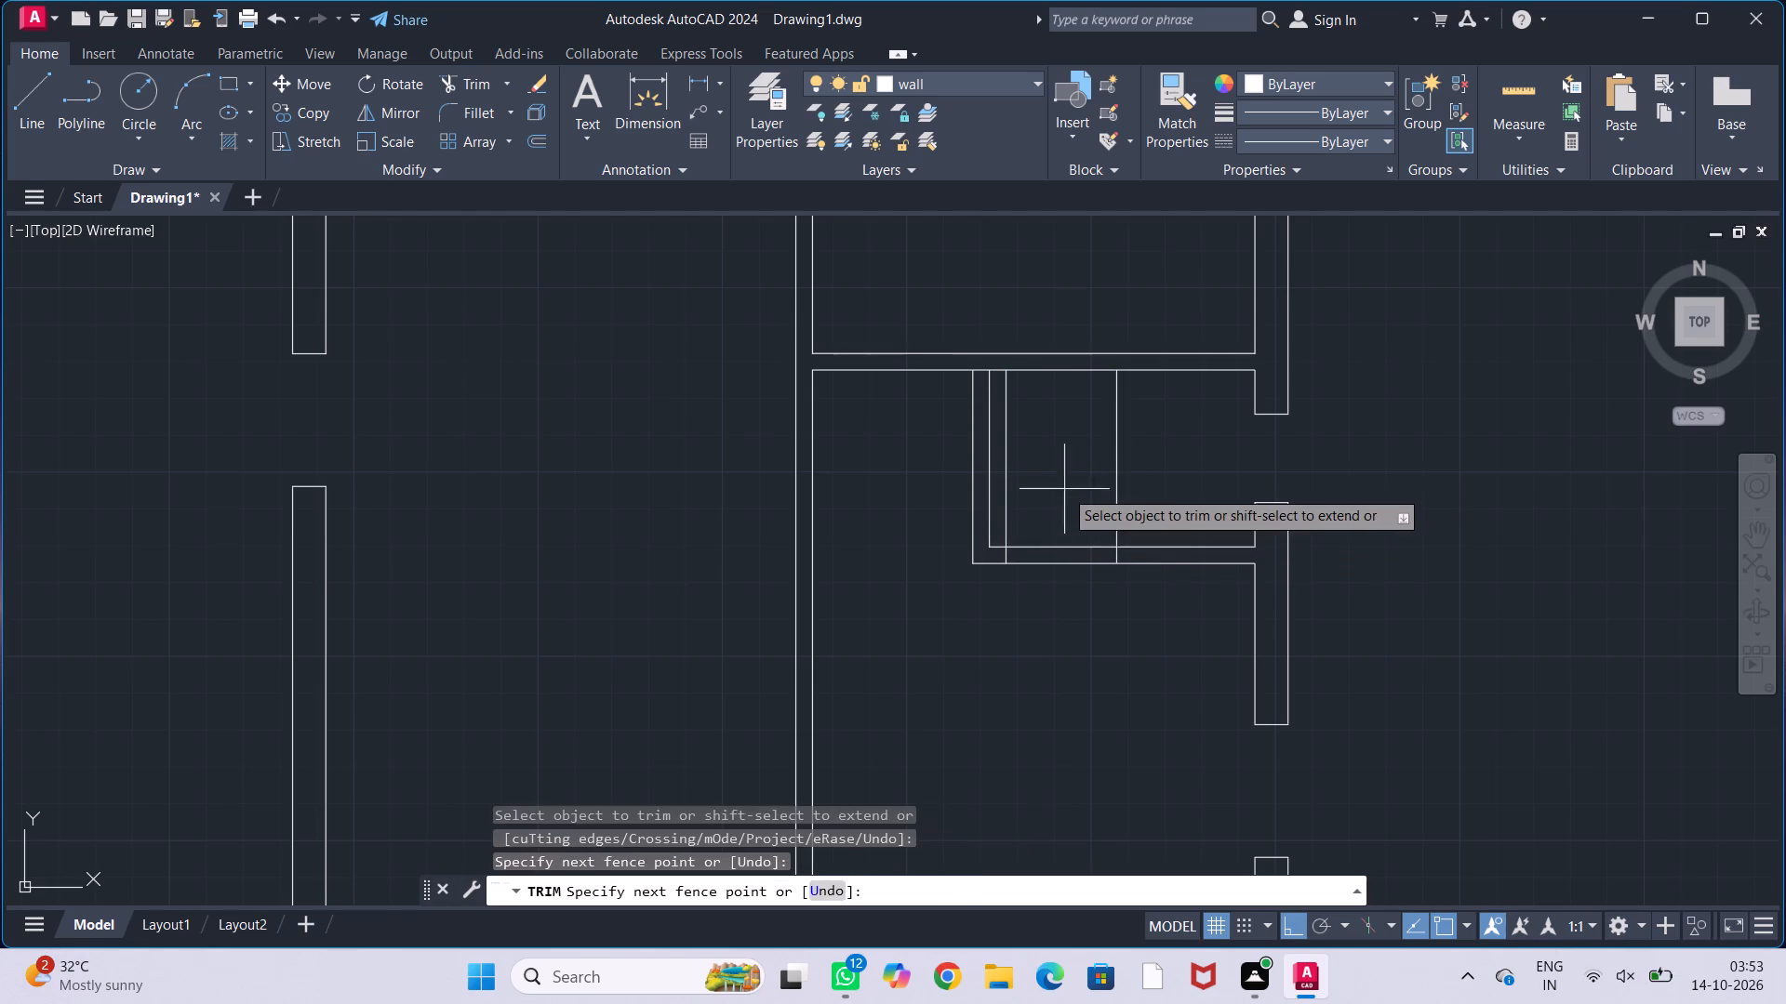
{"action": "left_click_drag", "start_coordinate": [1065, 489], "coordinate": [1108, 644]}
{"action": "left_click", "coordinate": [1013, 525]}
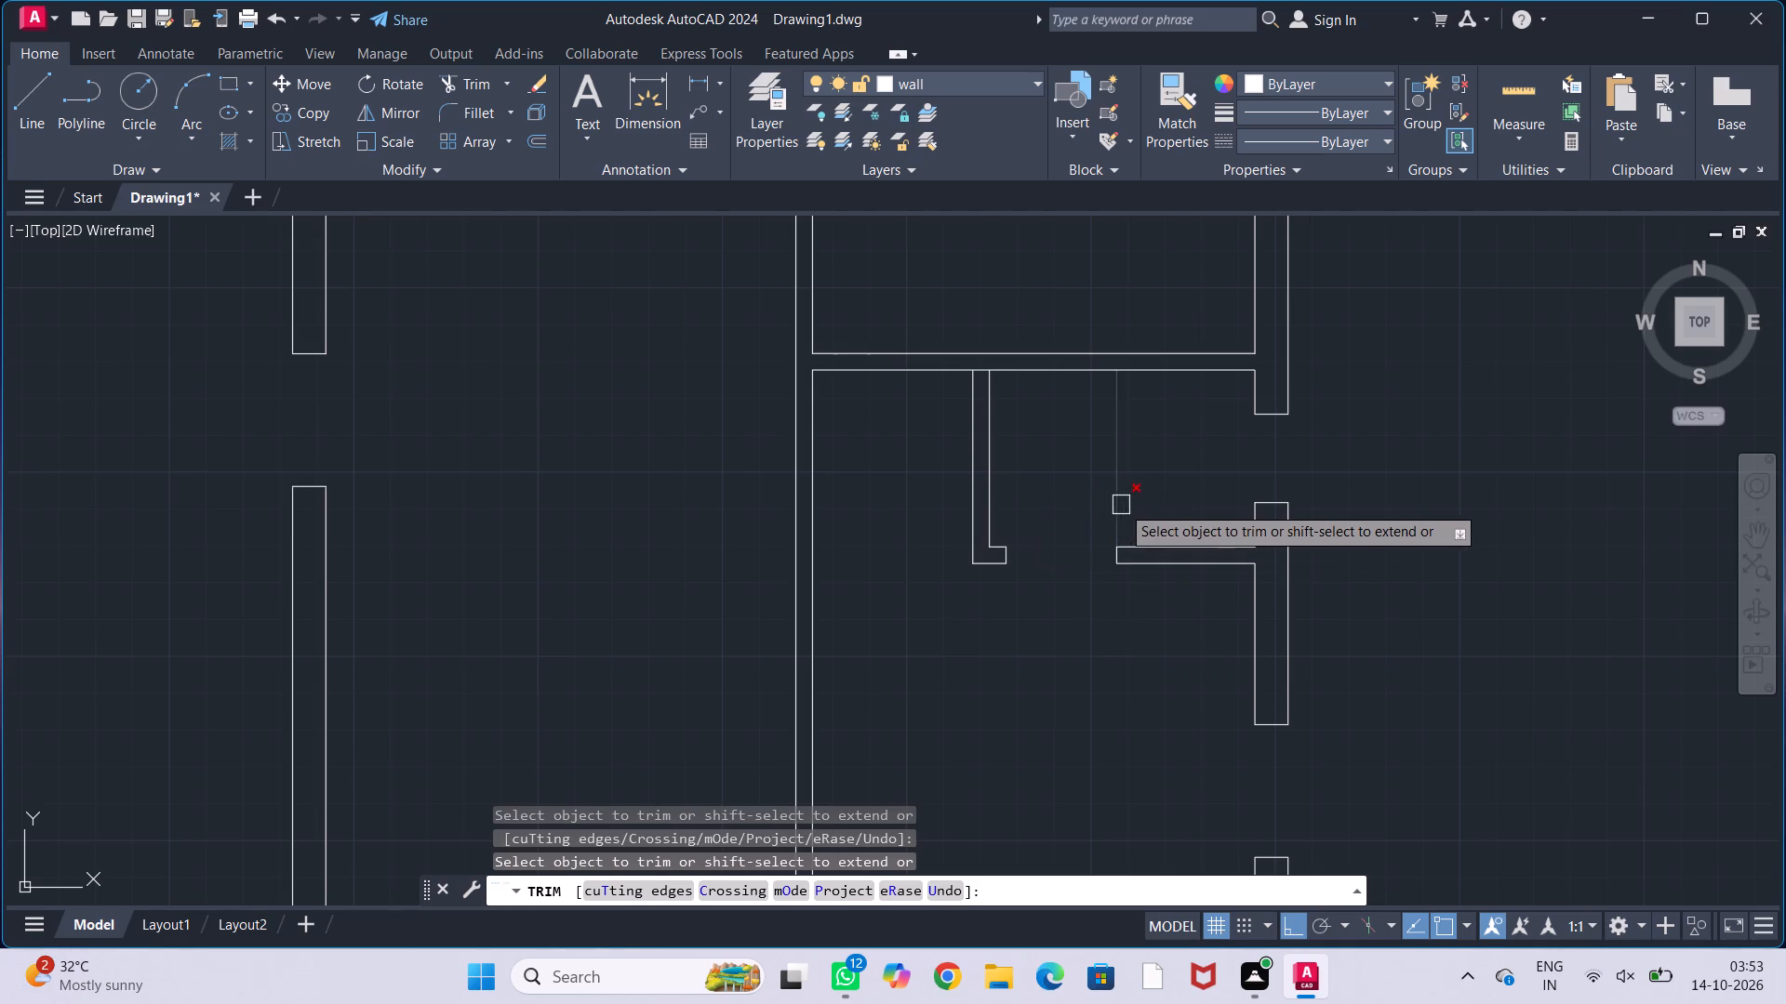
{"action": "left_click", "coordinate": [1120, 501]}
Trim the wall-line segment crossing the junction of the small room's left wall with the horizontal wall above.
{"action": "scroll", "coordinate": [993, 346], "scroll_direction": "up", "scroll_amount": 4}
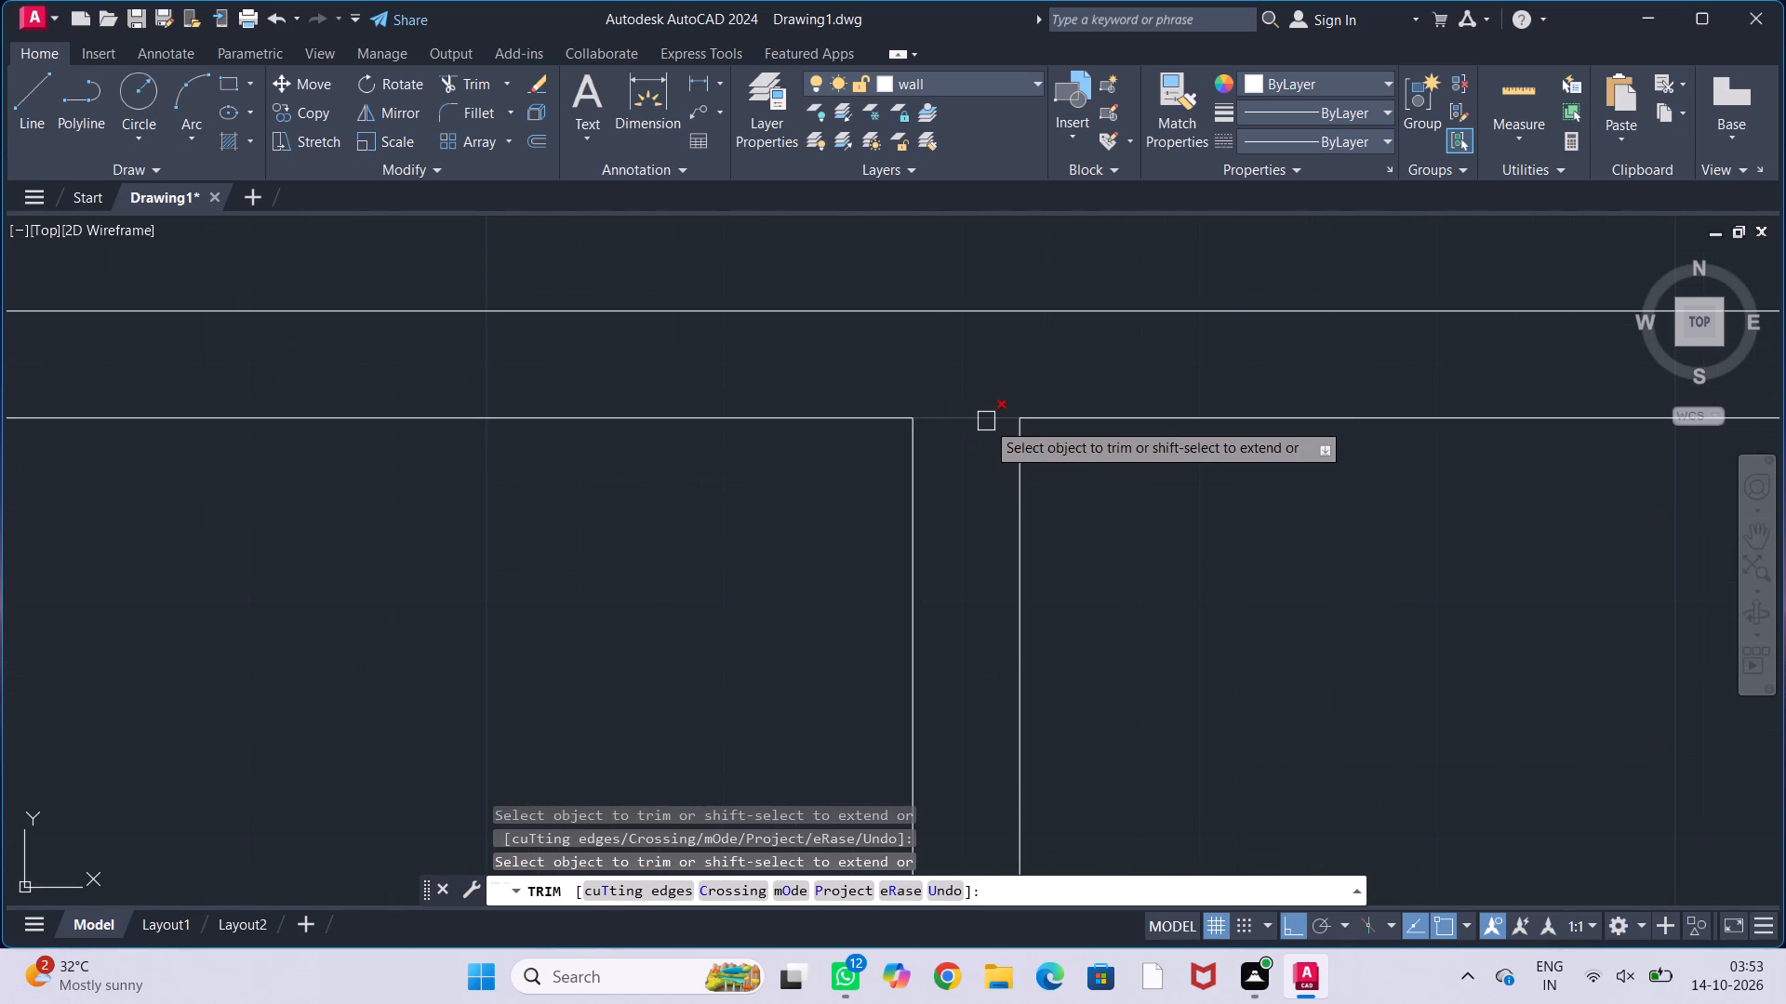
{"action": "left_click", "coordinate": [986, 421]}
{"action": "key", "text": "Escape"}
{"action": "key", "text": "Escape"}
{"action": "key", "text": "Escape"}
{"action": "key", "text": "Escape"}
{"action": "key", "text": "Escape"}
Offset the lower face of the horizontal wall 4.5" downward, between the central vertical wall and the small room.
{"action": "scroll", "coordinate": [1120, 461], "scroll_direction": "down", "scroll_amount": 5}
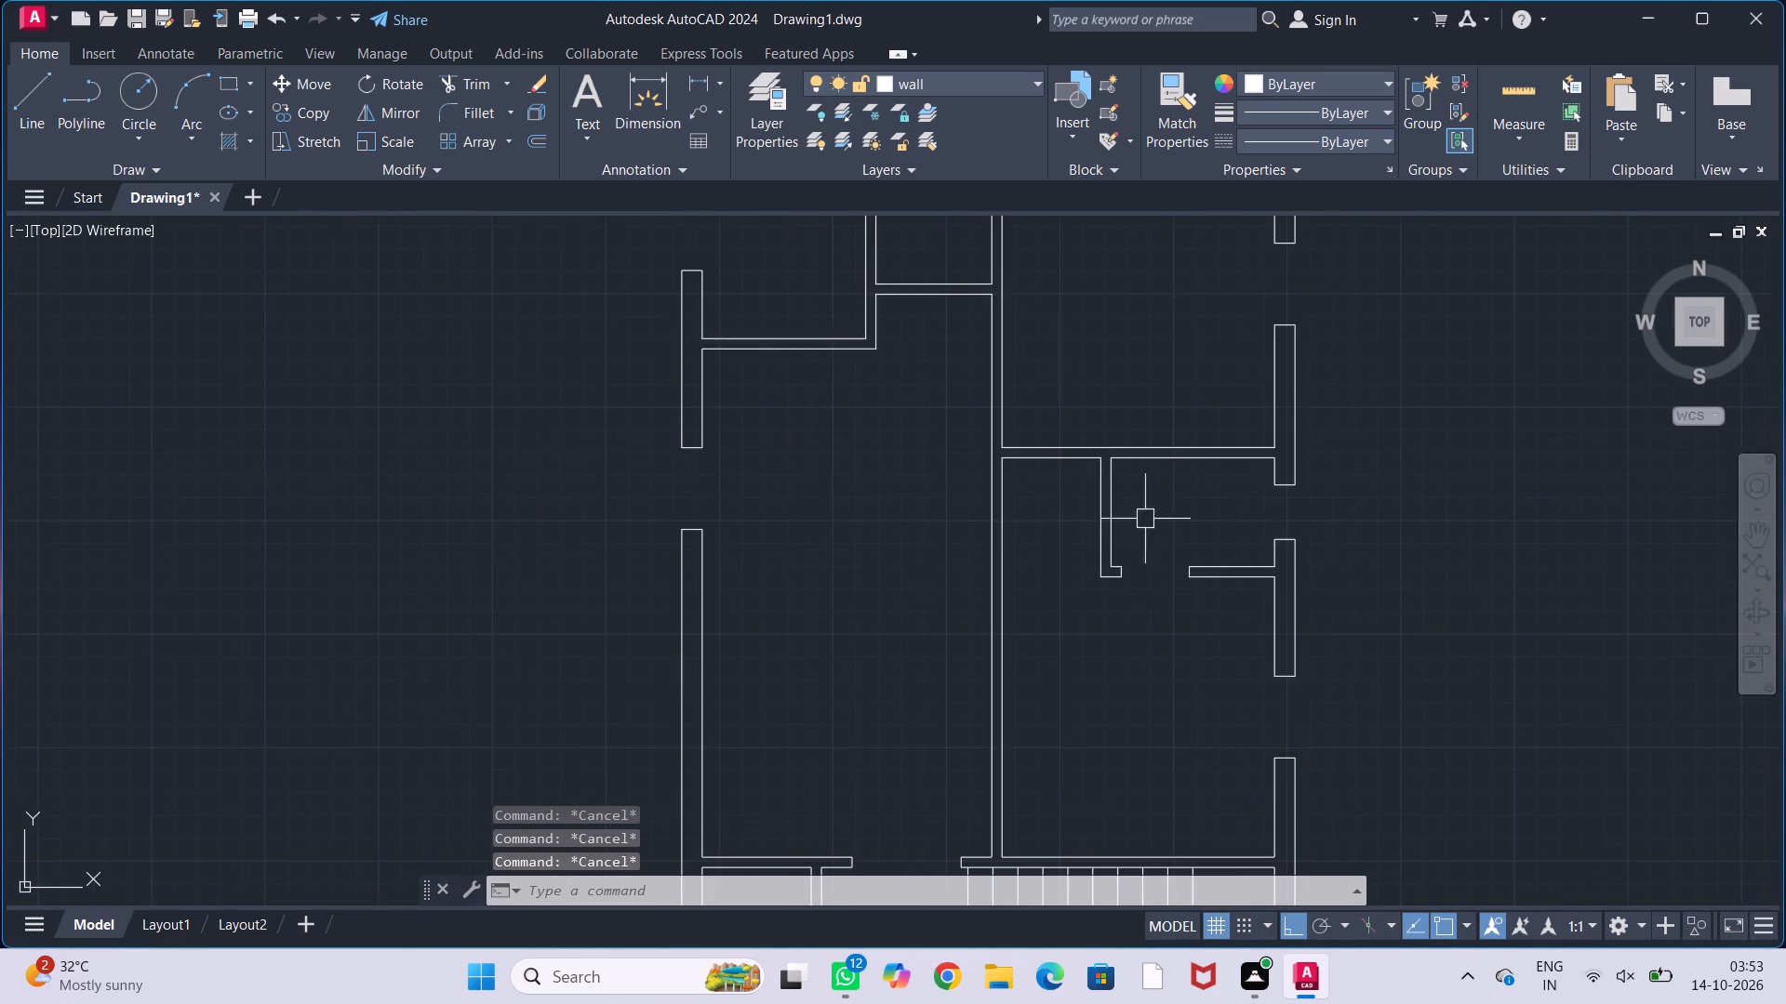
{"action": "middle_click_drag", "start_coordinate": [1151, 520], "coordinate": [1081, 456]}
{"action": "scroll", "coordinate": [1081, 485], "scroll_direction": "up", "scroll_amount": 1}
{"action": "middle_click_drag", "start_coordinate": [1081, 477], "coordinate": [1078, 445]}
{"action": "scroll", "coordinate": [1085, 454], "scroll_direction": "down", "scroll_amount": 1}
{"action": "middle_click_drag", "start_coordinate": [1089, 484], "coordinate": [1073, 449]}
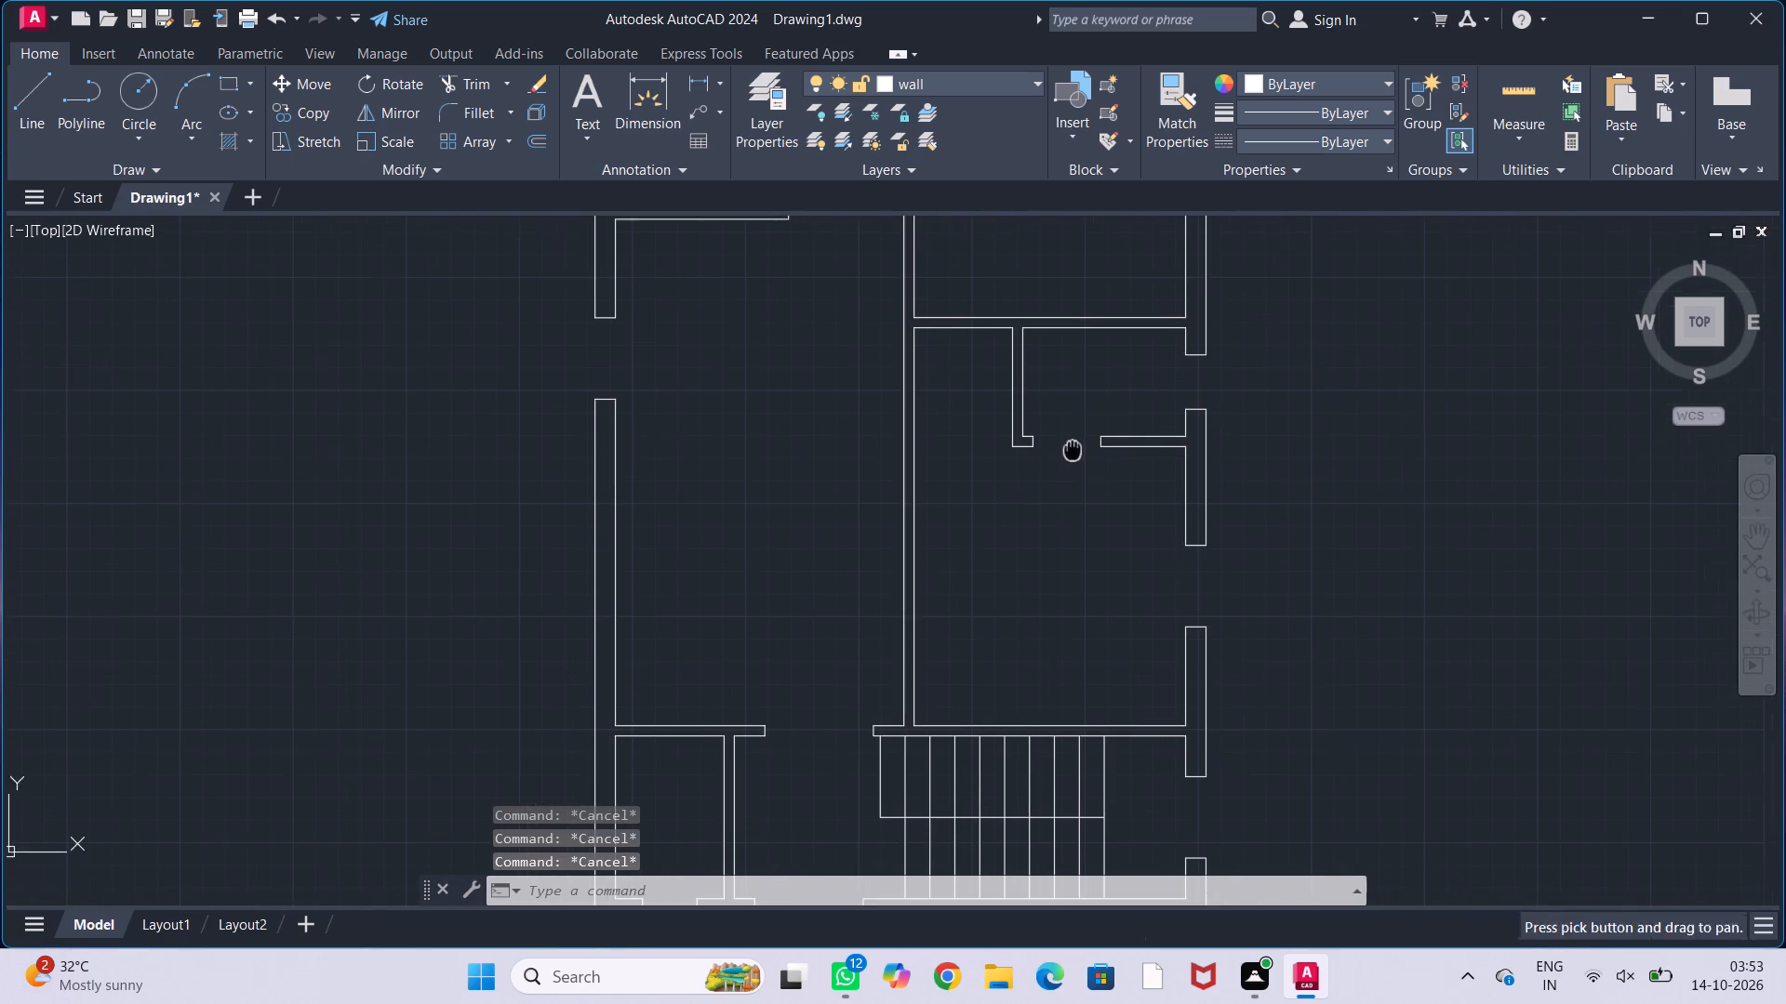
{"action": "middle_click_drag", "start_coordinate": [1072, 490], "coordinate": [1047, 495]}
{"action": "middle_click_drag", "start_coordinate": [971, 496], "coordinate": [987, 538]}
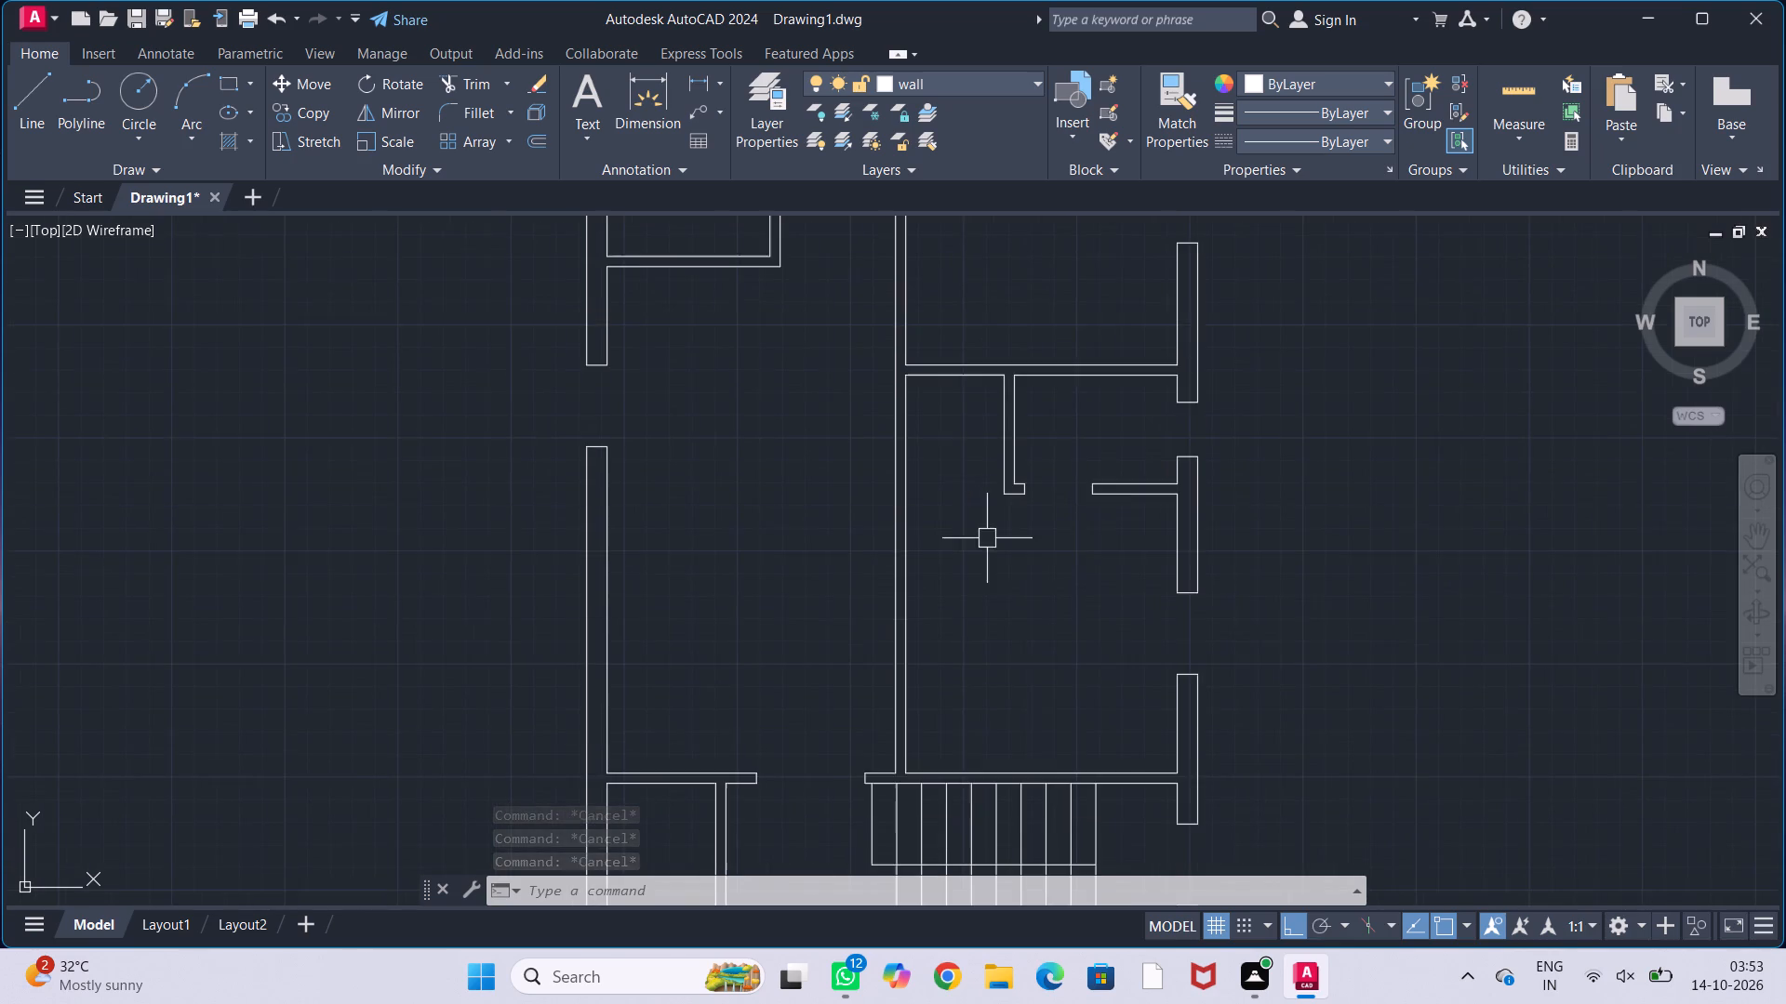
{"action": "scroll", "coordinate": [936, 450], "scroll_direction": "up", "scroll_amount": 1}
{"action": "middle_click_drag", "start_coordinate": [940, 449], "coordinate": [970, 504]}
{"action": "key", "text": "o"}
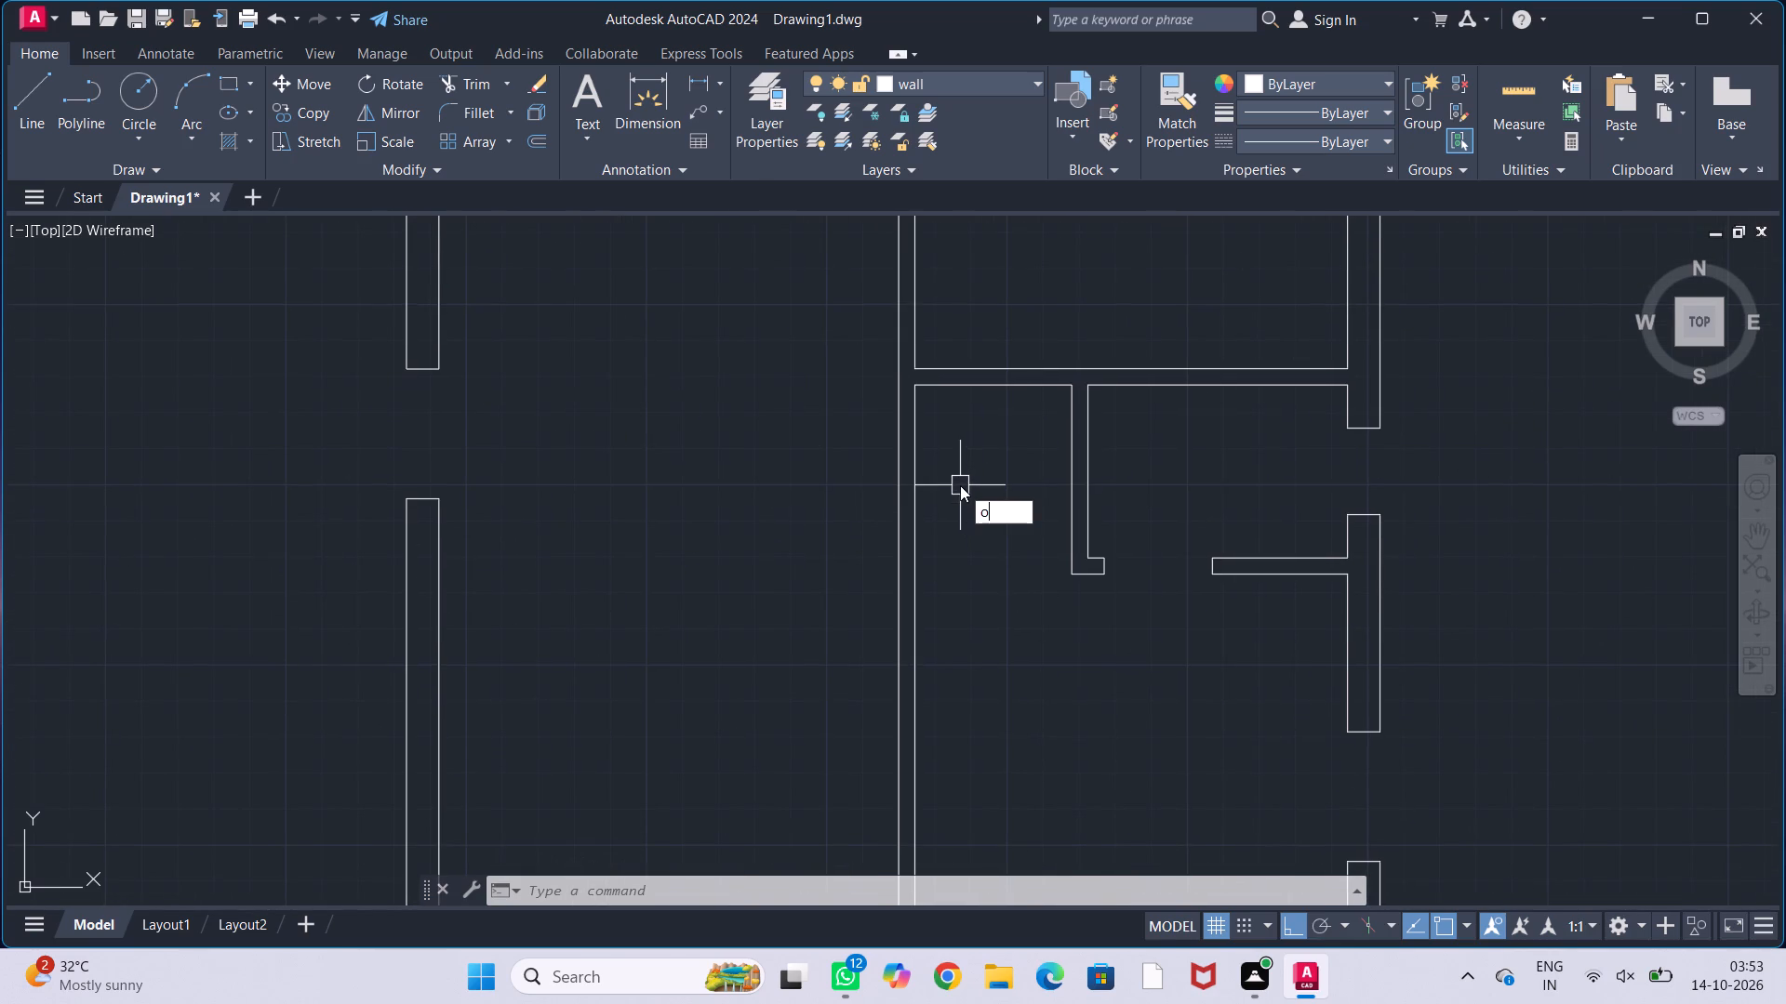
{"action": "type", "text": "fff"}
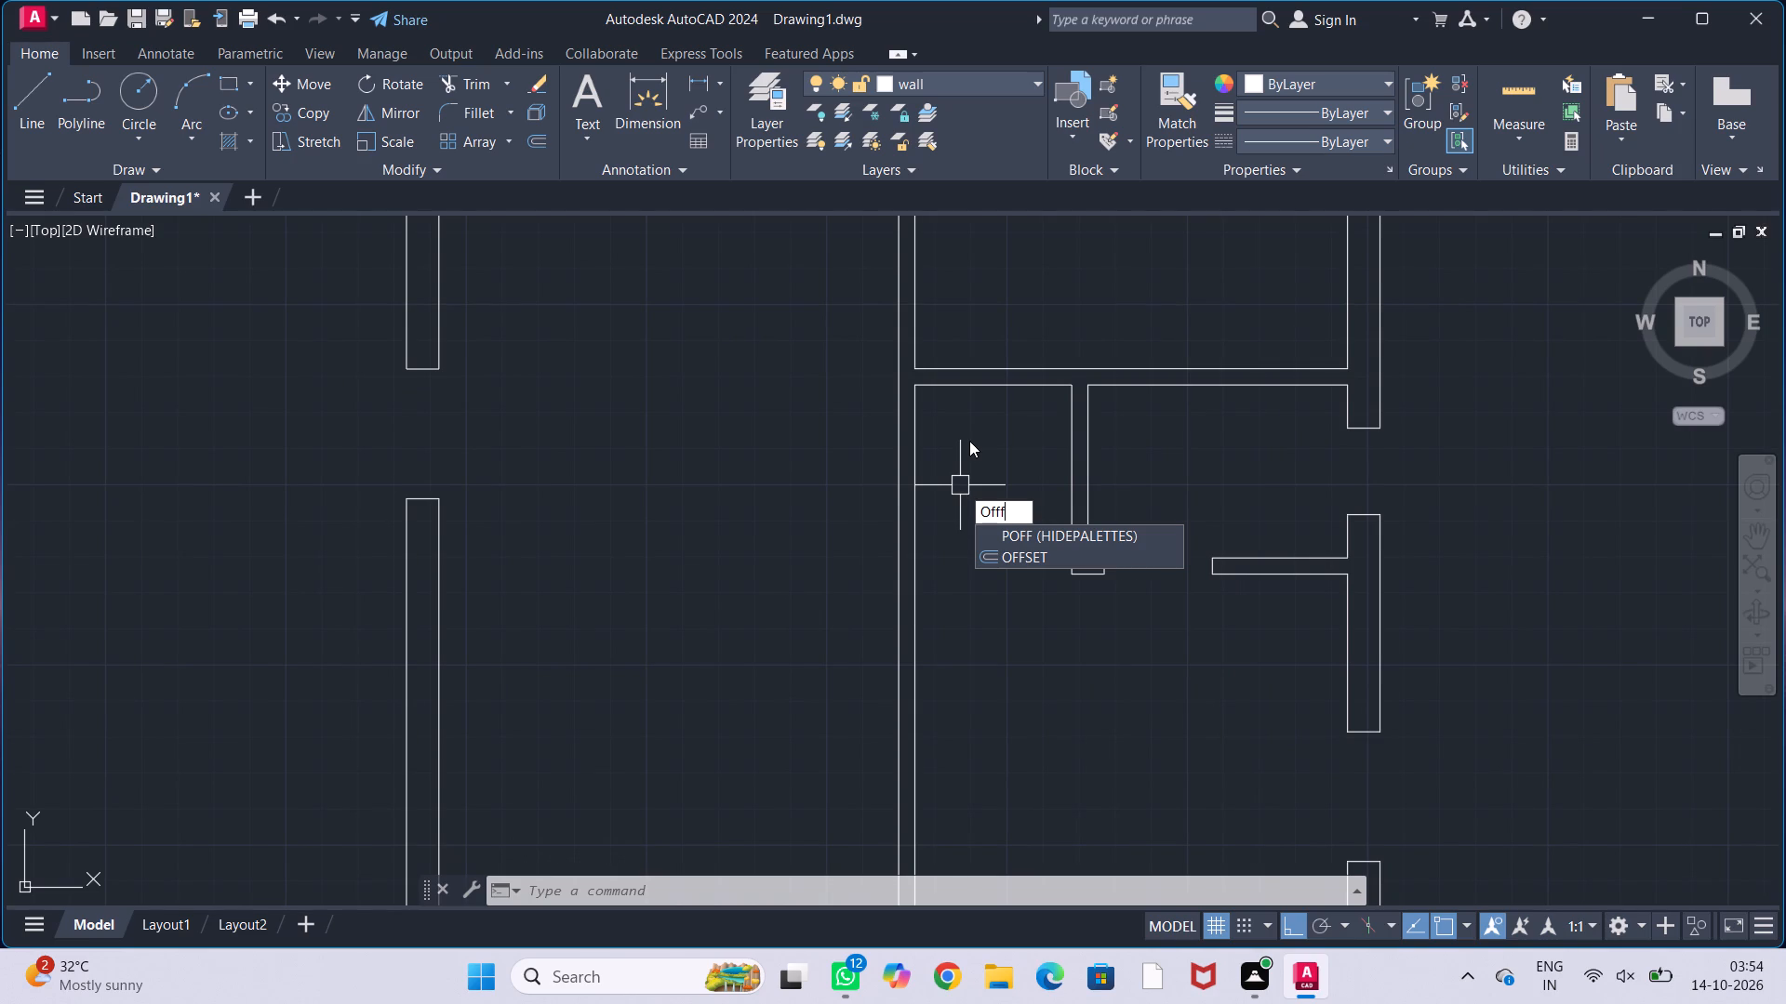
{"action": "key", "text": "BackSpace"}
{"action": "key", "text": "Return"}
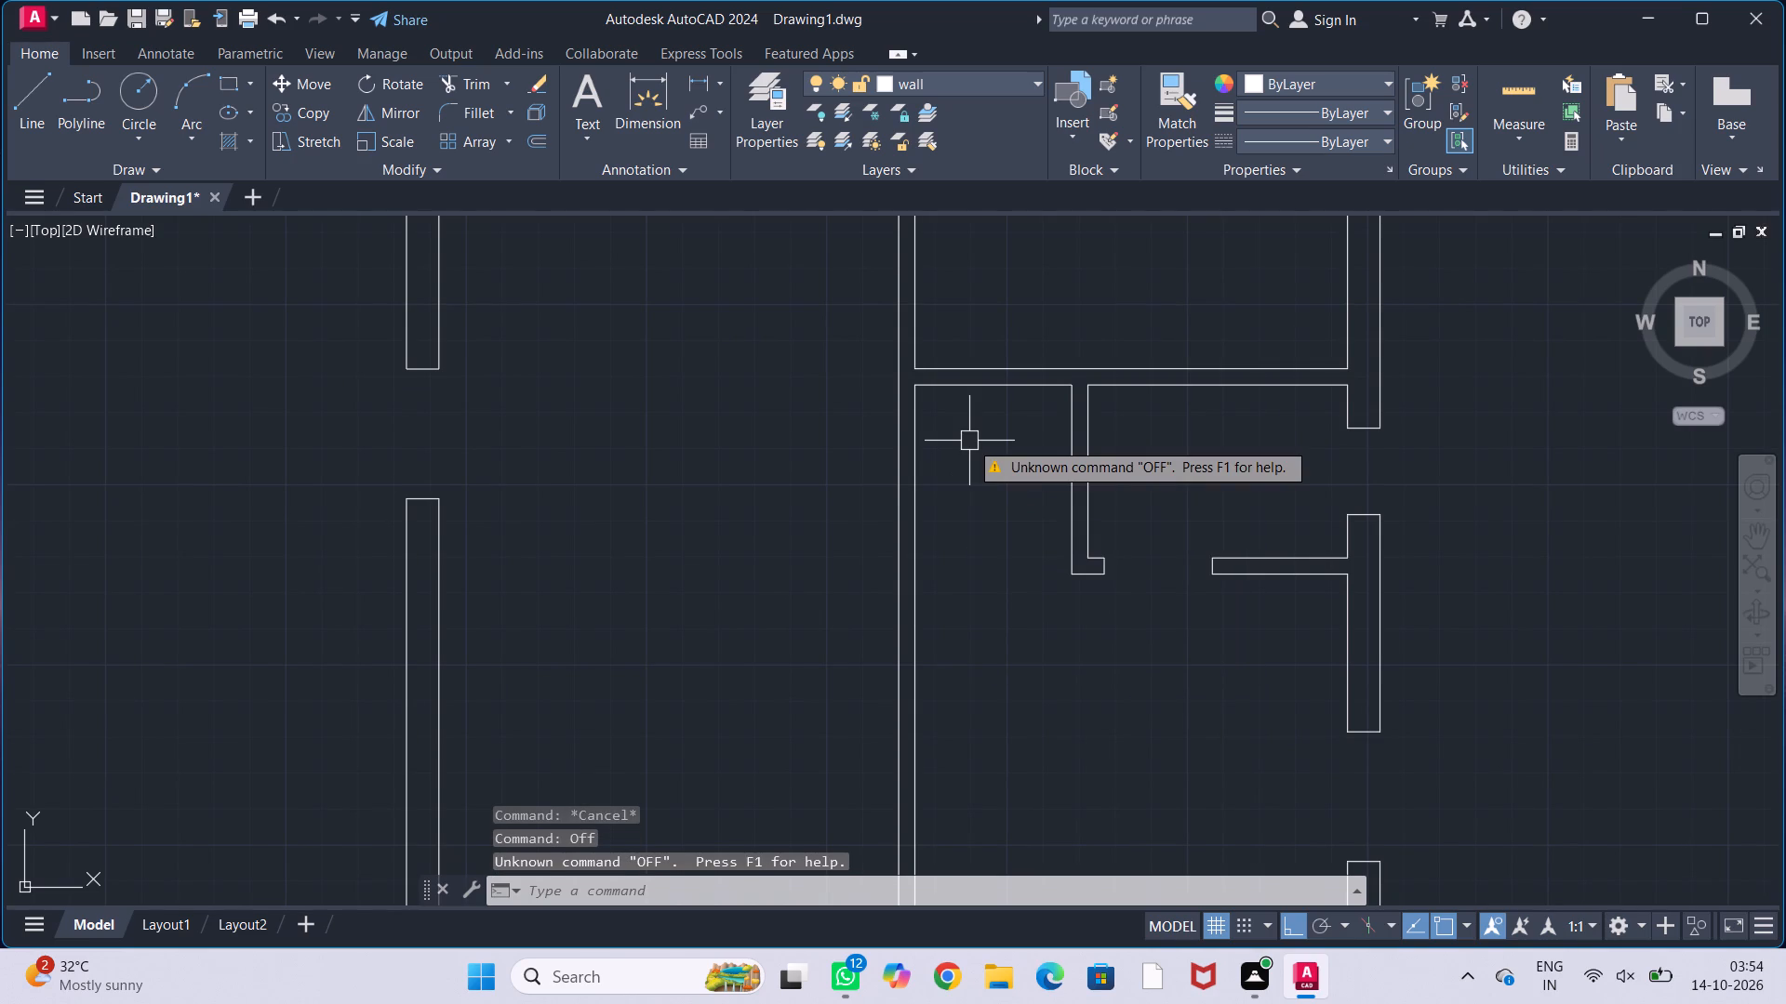
{"action": "key", "text": "Escape"}
{"action": "key", "text": "Escape"}
{"action": "key", "text": "Escape"}
{"action": "key", "text": "Escape"}
{"action": "type", "text": "off"}
{"action": "key", "text": "Return"}
{"action": "type", "text": "4.5\""}
{"action": "key", "text": "Return"}
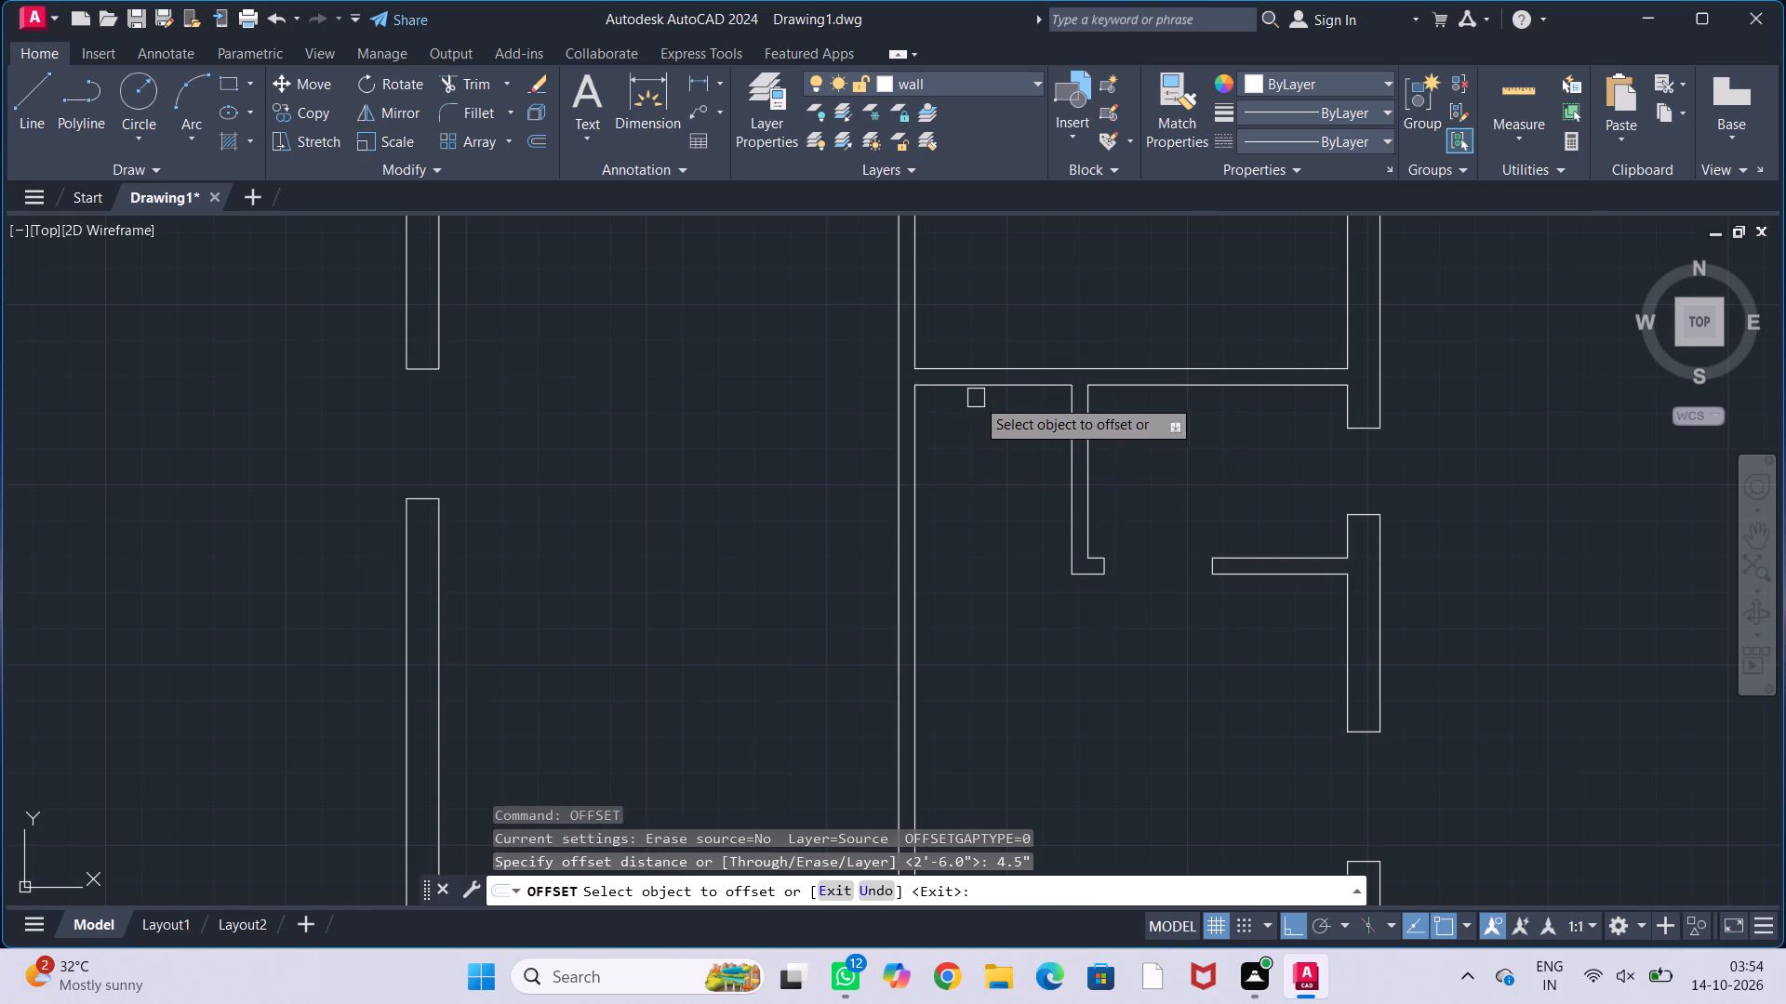
{"action": "left_click", "coordinate": [980, 391]}
{"action": "left_click", "coordinate": [988, 482]}
{"action": "key", "text": "Escape"}
{"action": "key", "text": "Escape"}
{"action": "key", "text": "Escape"}
{"action": "key", "text": "Escape"}
{"action": "key", "text": "Escape"}
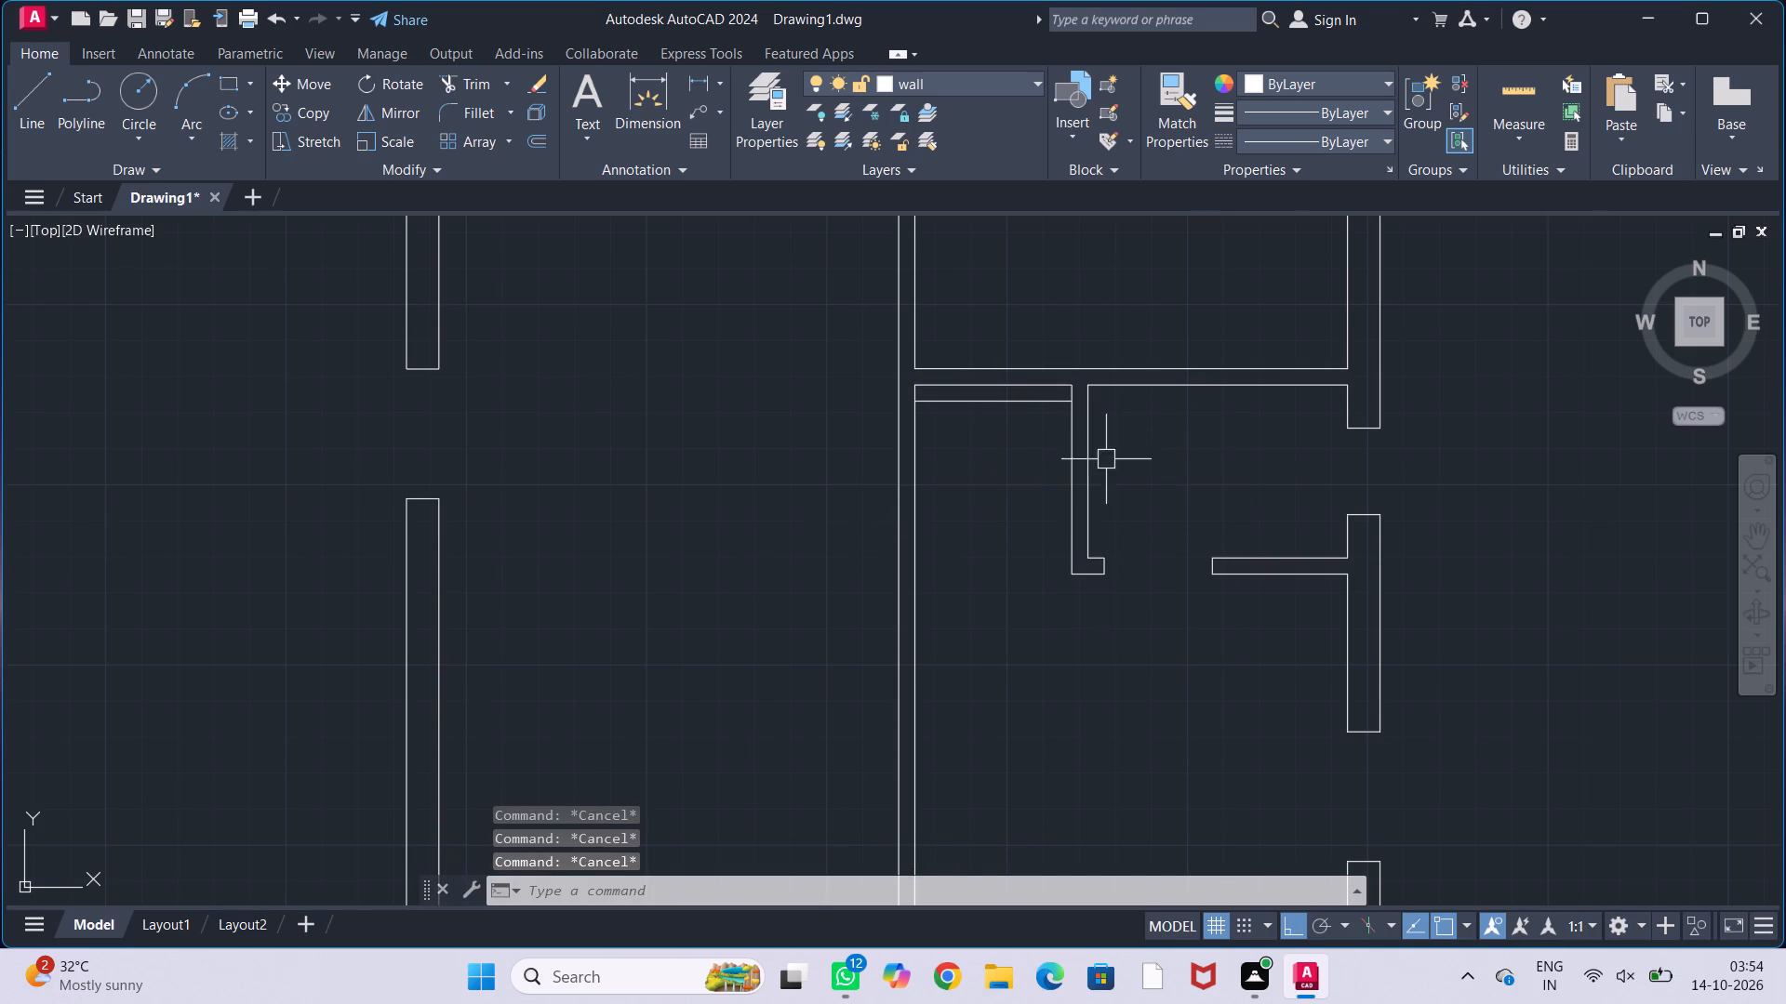
Offset the new horizontal guide line 3' downward to mark the door width in the central vertical wall.
{"action": "middle_click_drag", "start_coordinate": [989, 472], "coordinate": [1032, 435]}
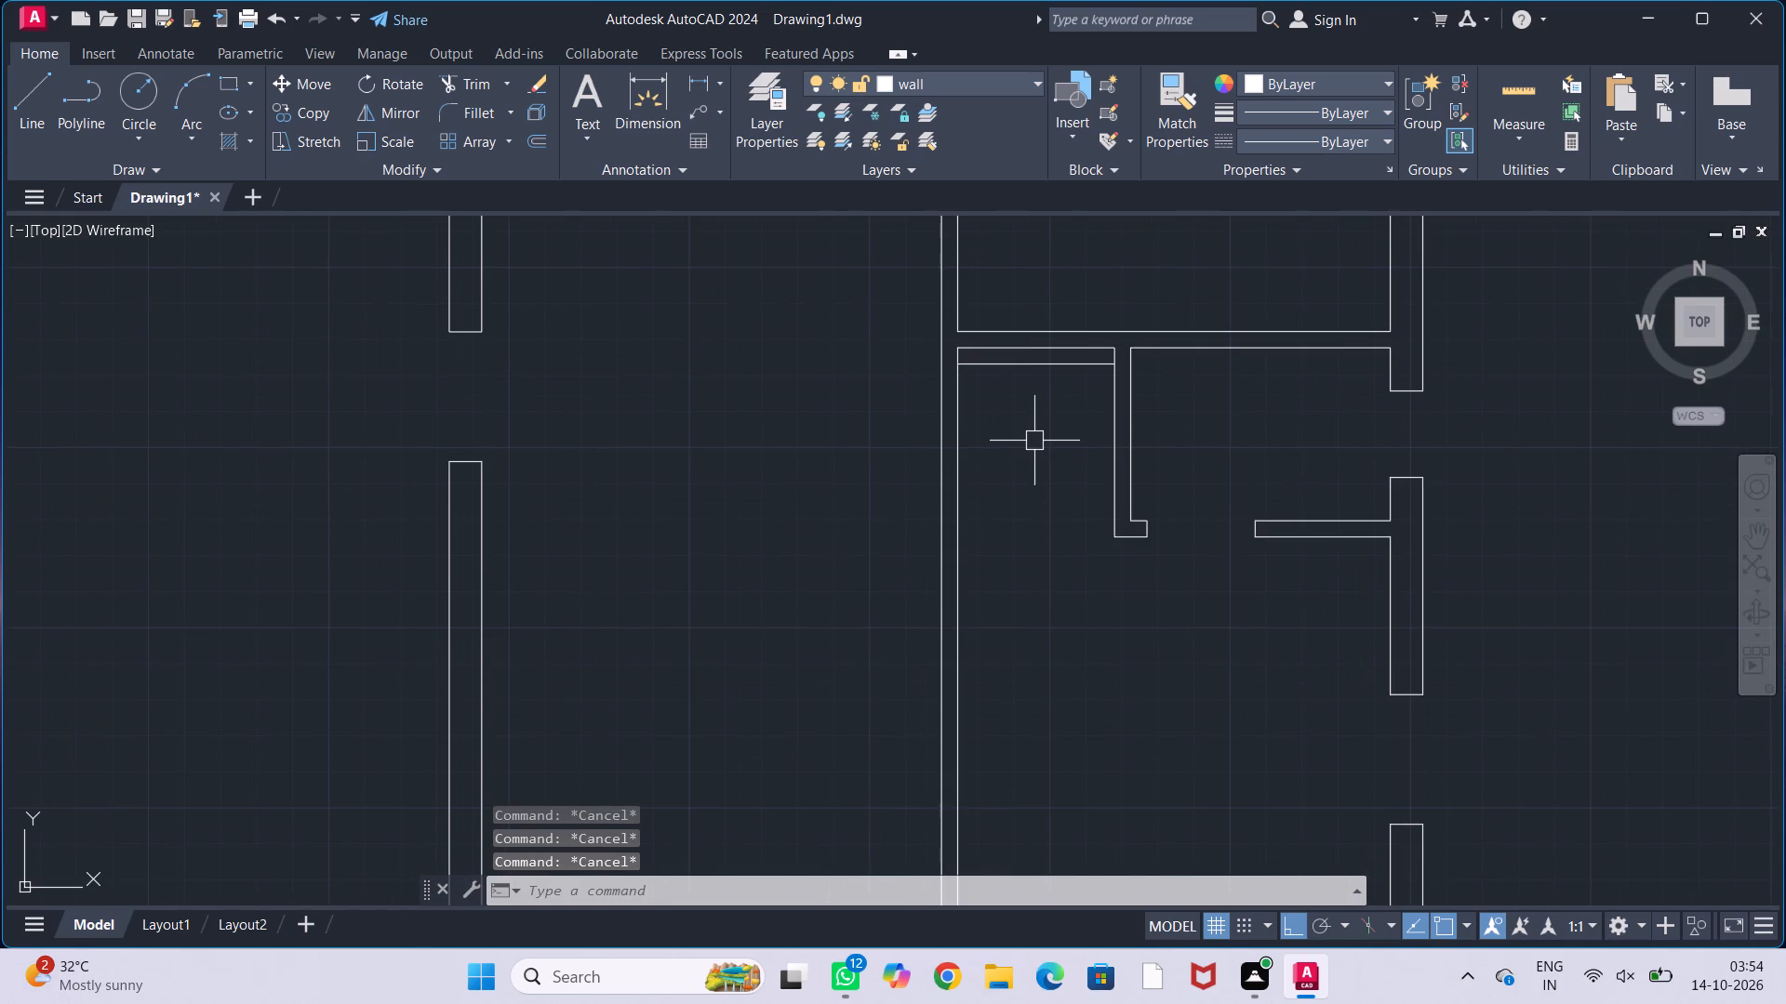
{"action": "type", "text": "off"}
{"action": "key", "text": "Return"}
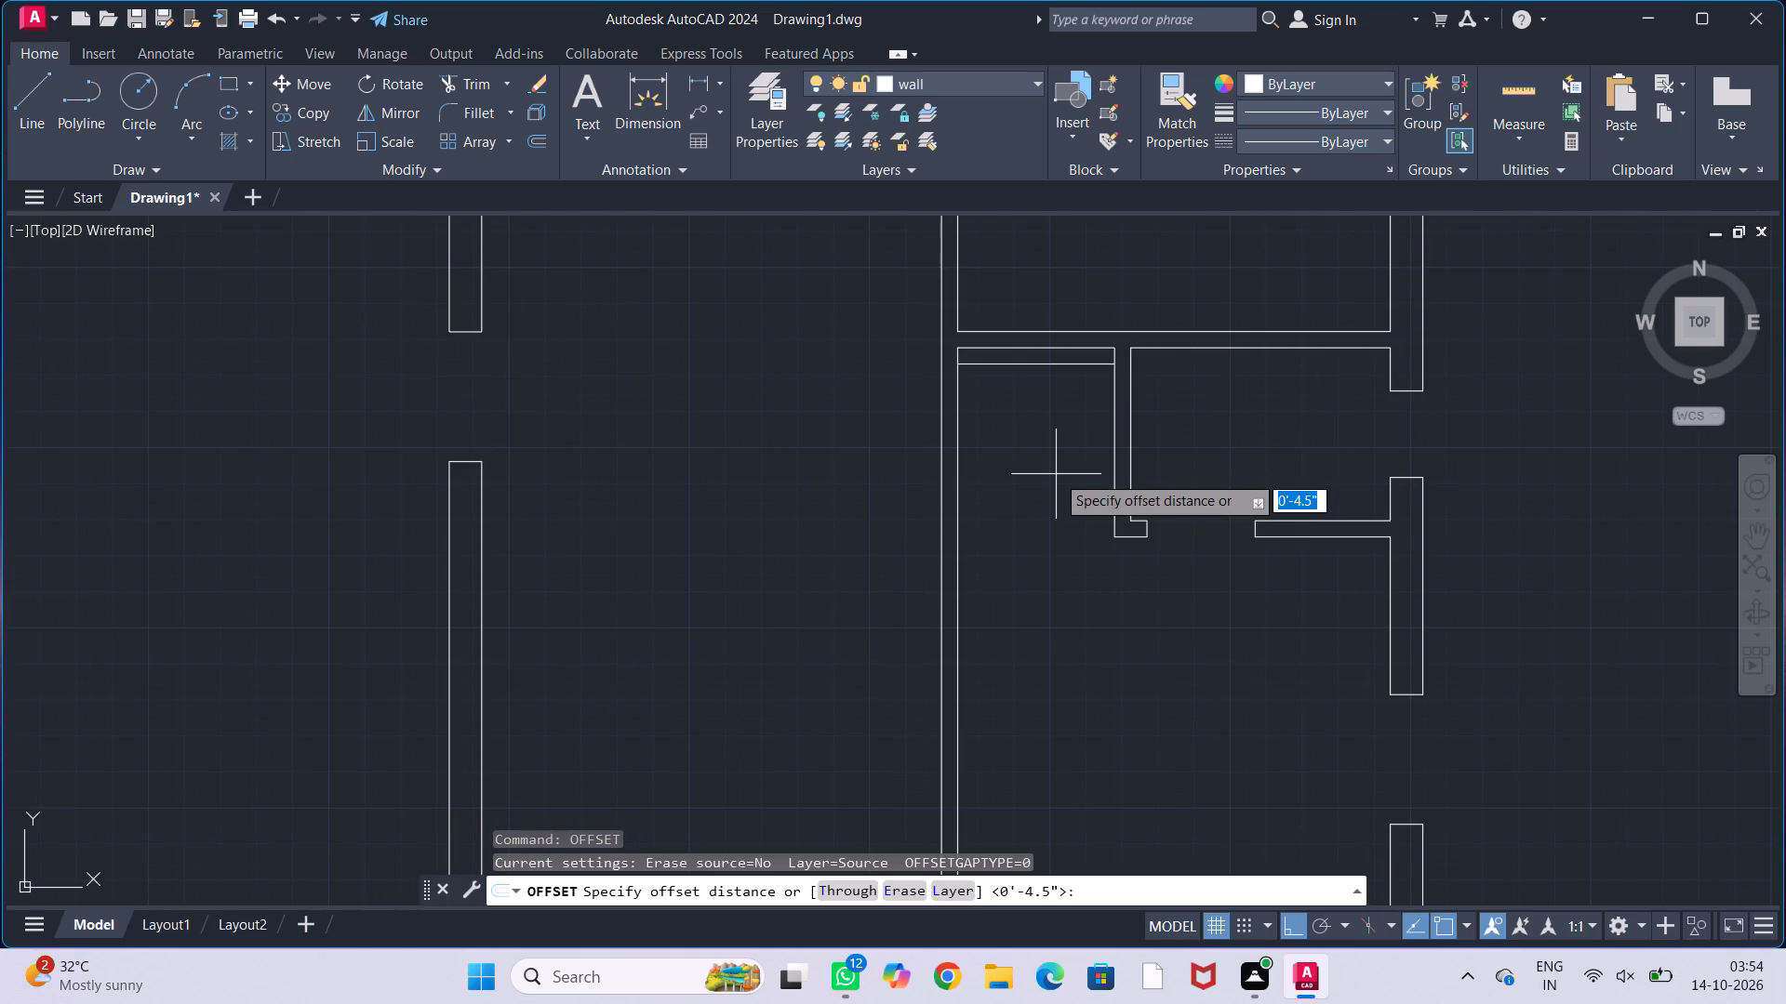
{"action": "type", "text": "3'"}
{"action": "key", "text": "Return"}
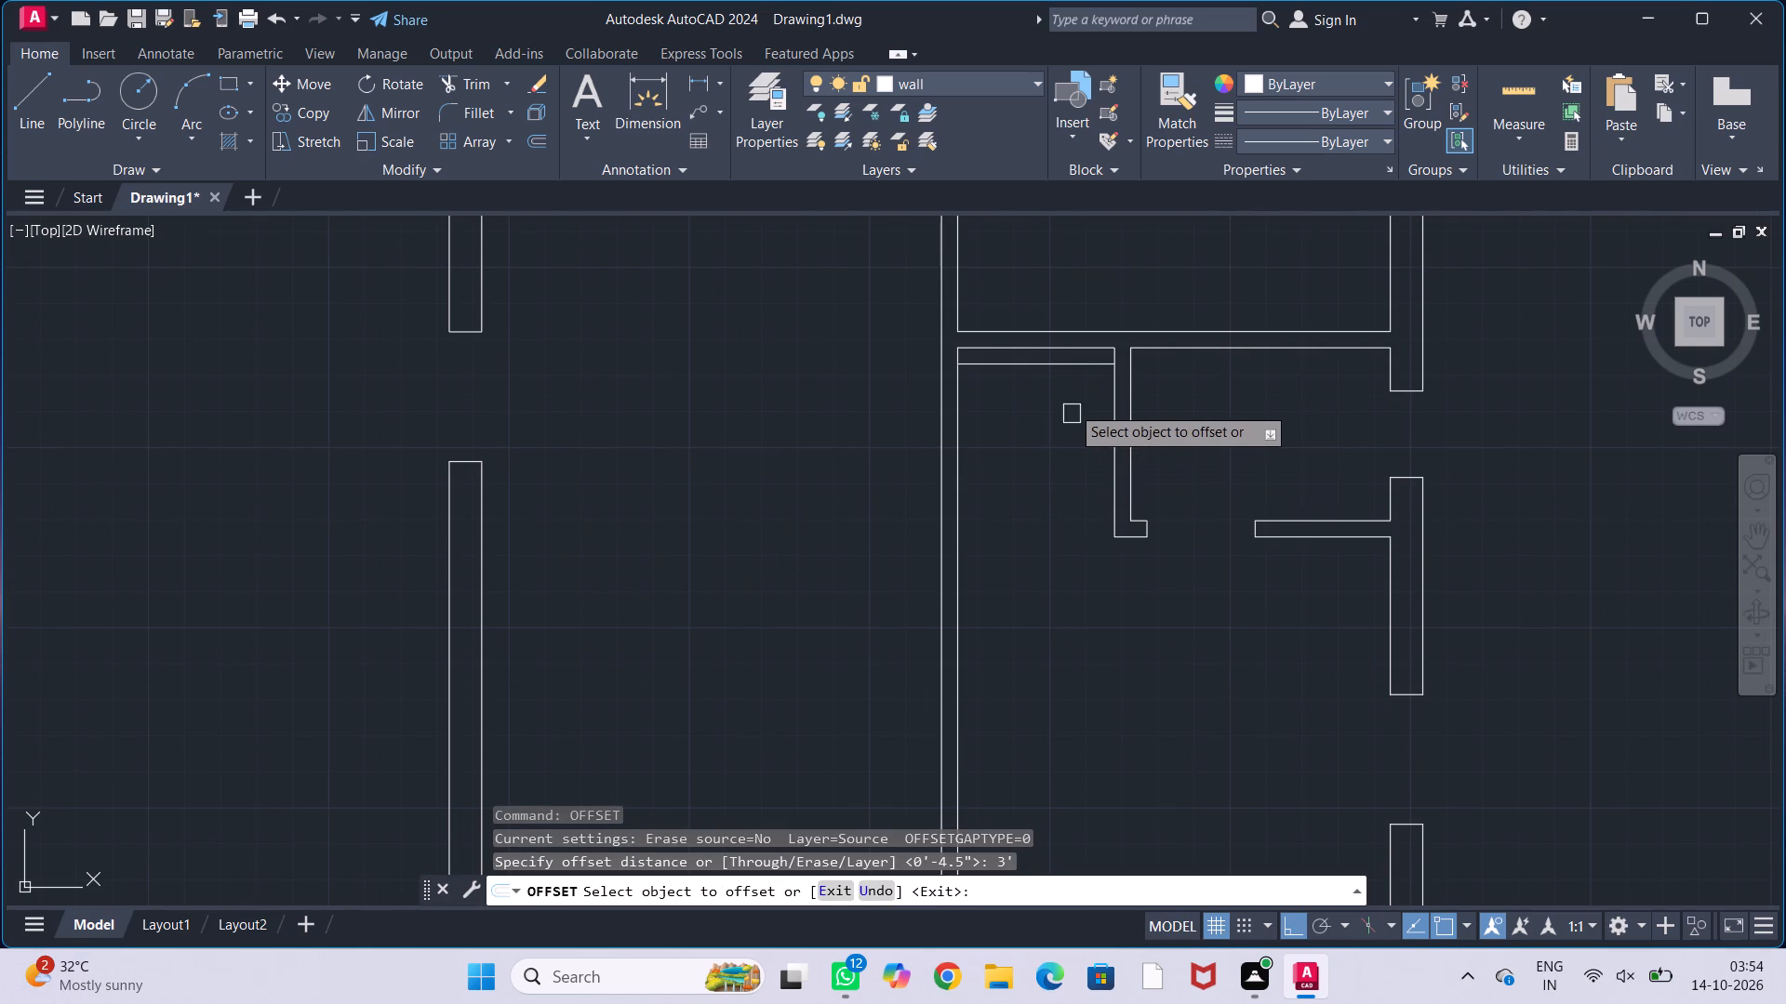
{"action": "left_click", "coordinate": [1068, 369]}
{"action": "left_click", "coordinate": [1064, 519]}
{"action": "key", "text": "Escape"}
{"action": "key", "text": "Escape"}
{"action": "key", "text": "Escape"}
{"action": "key", "text": "Escape"}
Extend both horizontal guide lines across the central vertical wall to its far face.
{"action": "type", "text": "ex"}
{"action": "key", "text": "Return"}
{"action": "left_click", "coordinate": [1026, 490]}
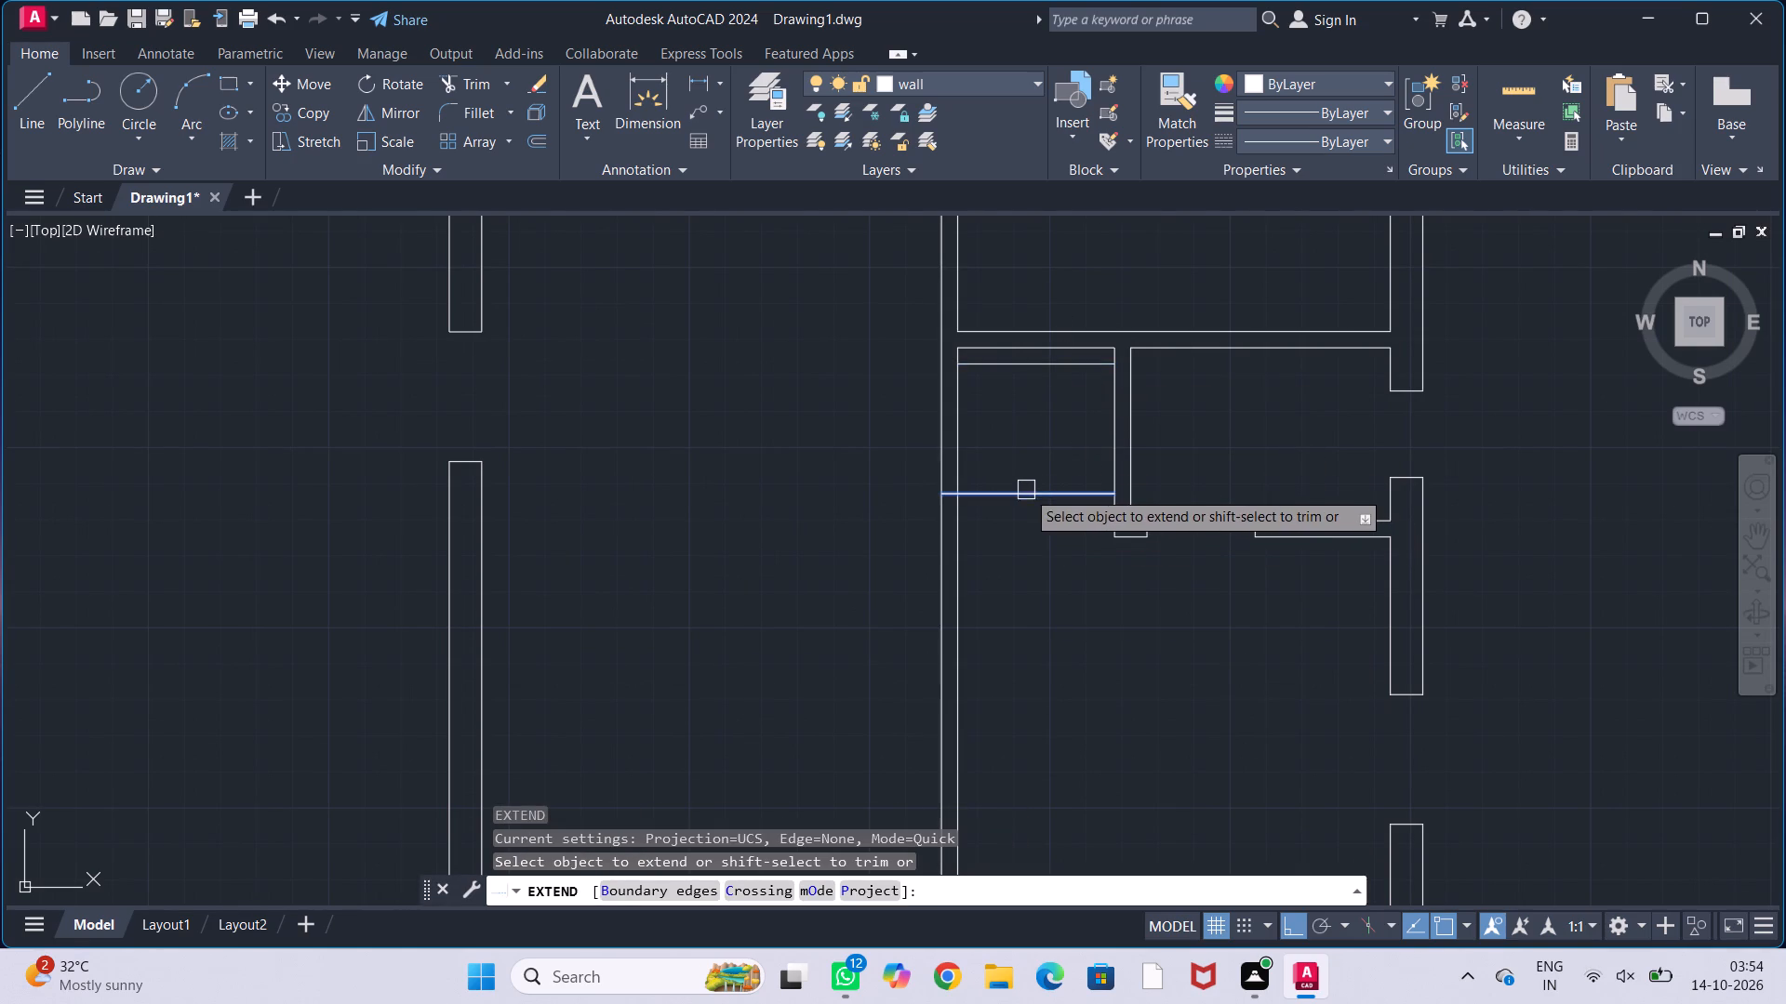
{"action": "left_click", "coordinate": [1015, 365]}
{"action": "key", "text": "Escape"}
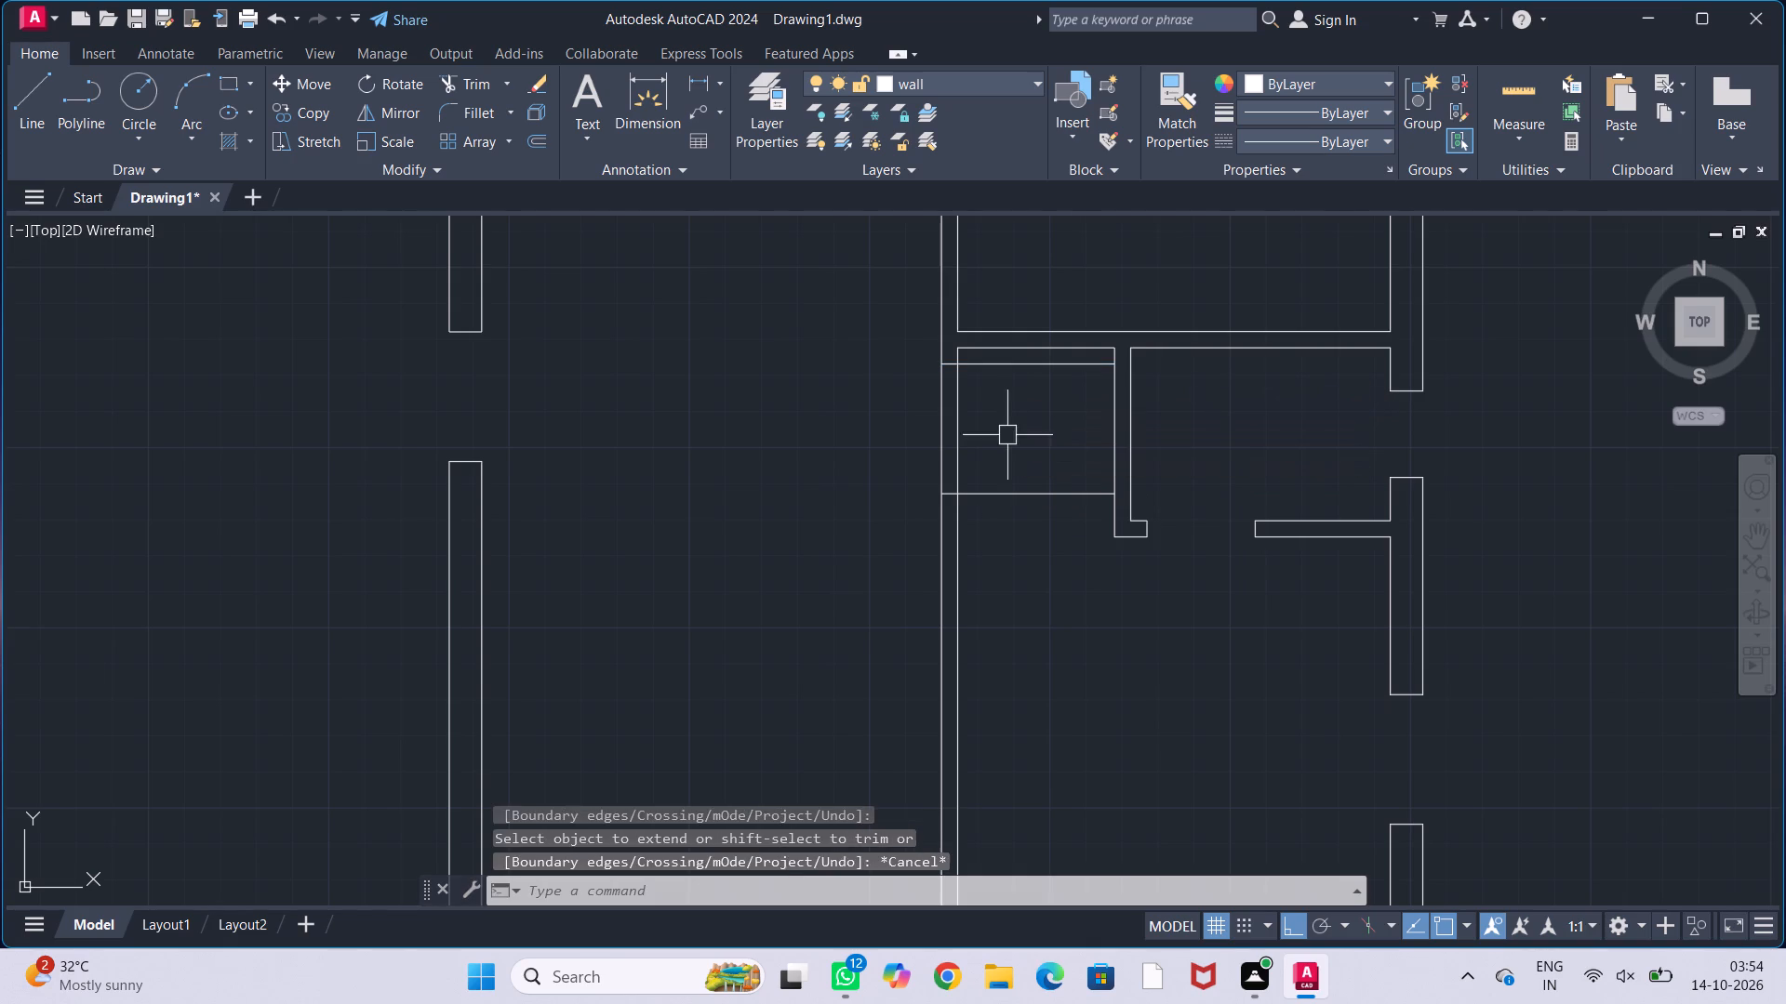
{"action": "key", "text": "Escape"}
{"action": "key", "text": "Escape"}
{"action": "key", "text": "Escape"}
Trim the central vertical wall between the guides to cut the 3' opening, and remove the leftover guide lines.
{"action": "type", "text": "tr"}
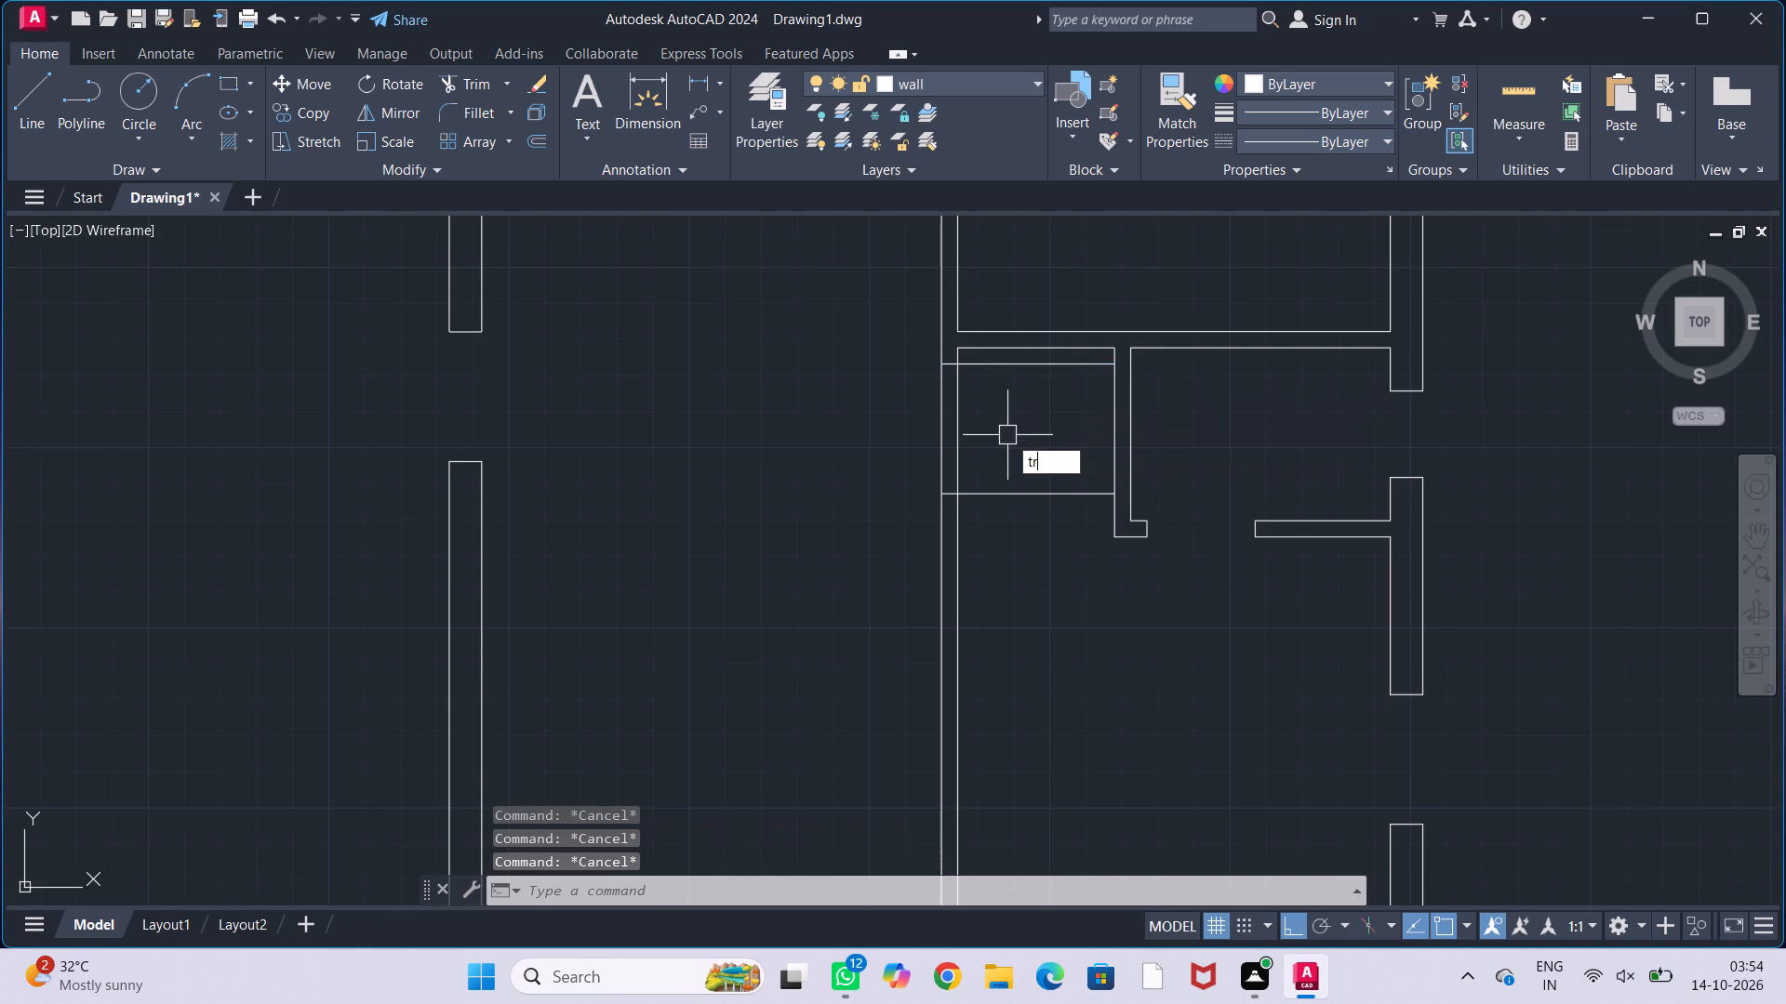
{"action": "key", "text": "Return"}
{"action": "left_click_drag", "start_coordinate": [1007, 435], "coordinate": [875, 443]}
{"action": "left_click", "coordinate": [1028, 362]}
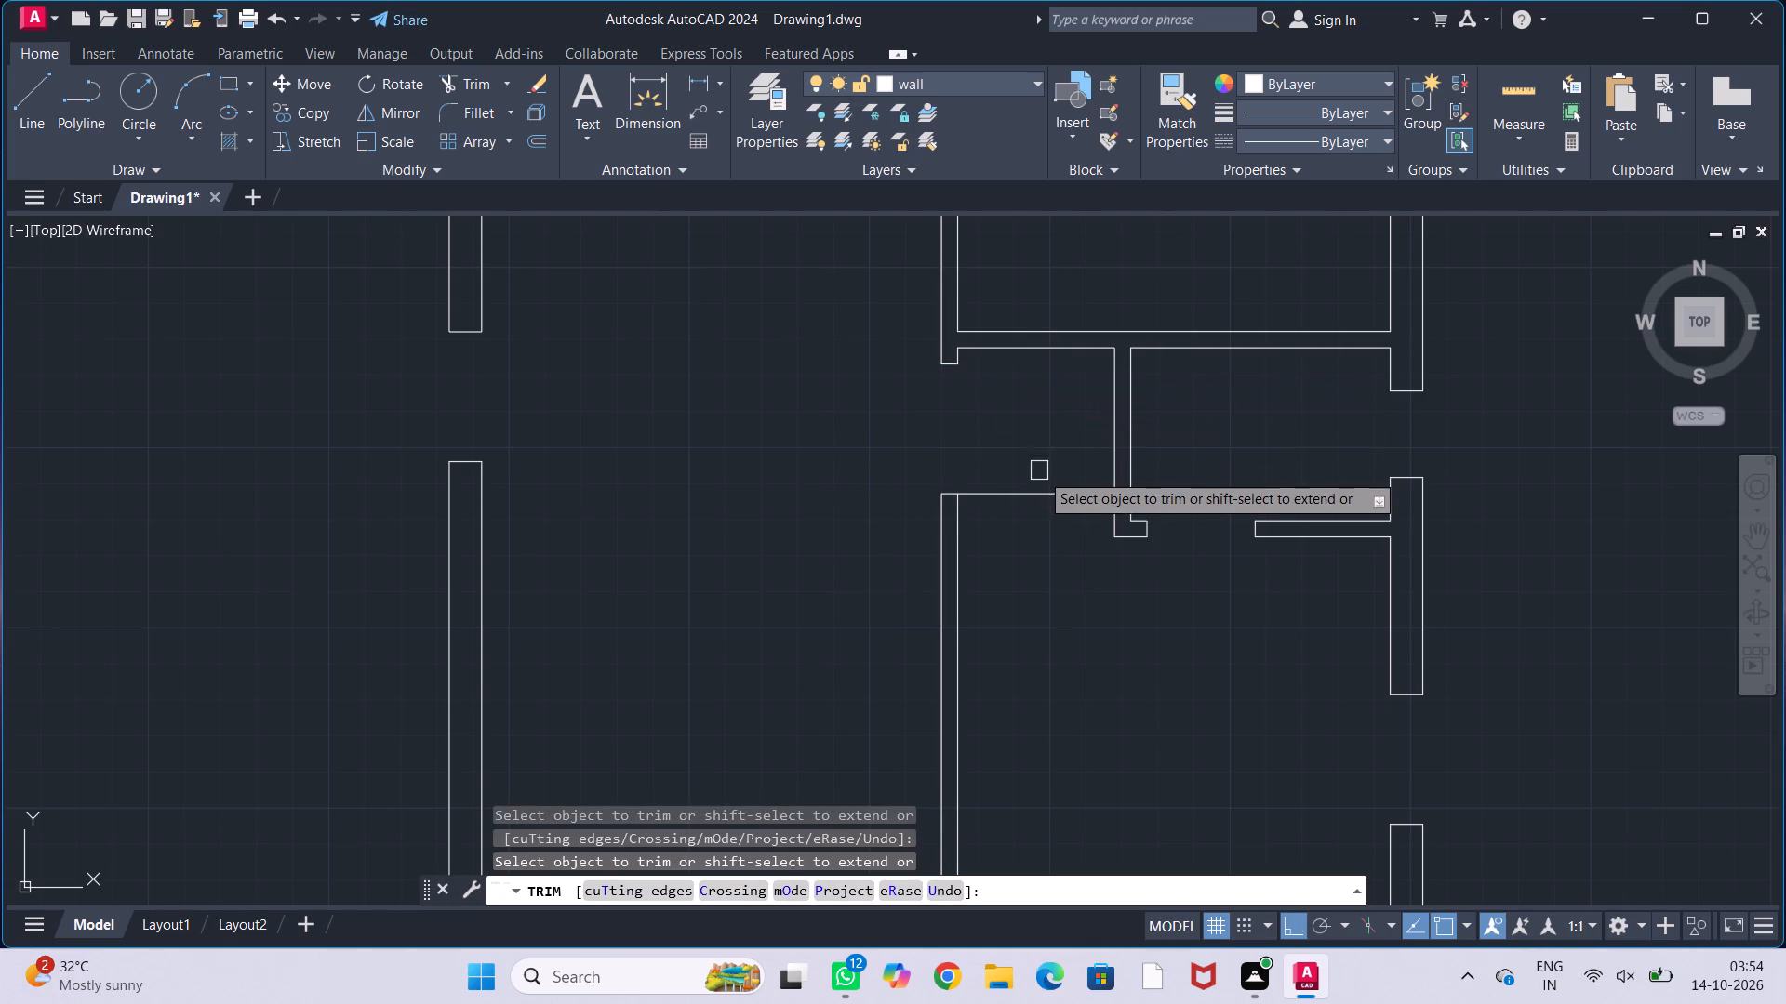
{"action": "left_click", "coordinate": [1047, 491]}
{"action": "key", "text": "Escape"}
{"action": "key", "text": "Escape"}
{"action": "key", "text": "Escape"}
{"action": "key", "text": "Escape"}
Offset the upper face of the upper right room's bottom wall 4.5" up into the room.
{"action": "scroll", "coordinate": [1033, 446], "scroll_direction": "down", "scroll_amount": 2}
{"action": "middle_click_drag", "start_coordinate": [1033, 446], "coordinate": [1021, 464]}
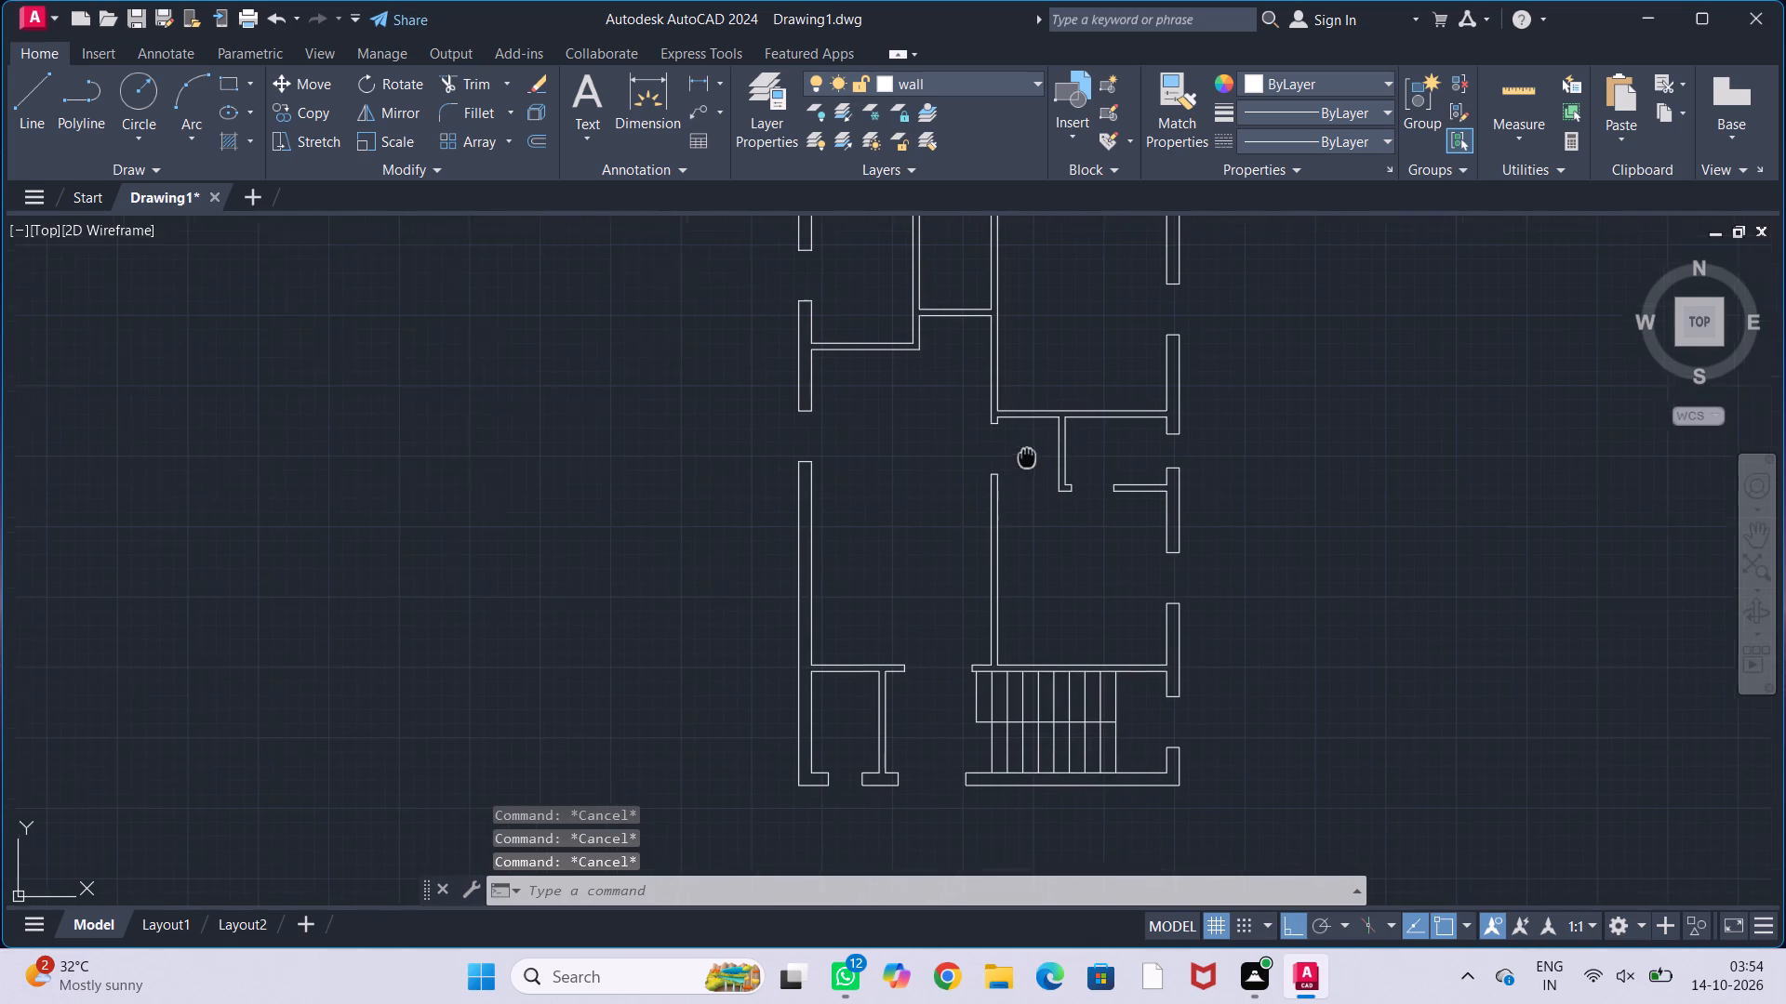
{"action": "middle_click_drag", "start_coordinate": [1021, 464], "coordinate": [1020, 466]}
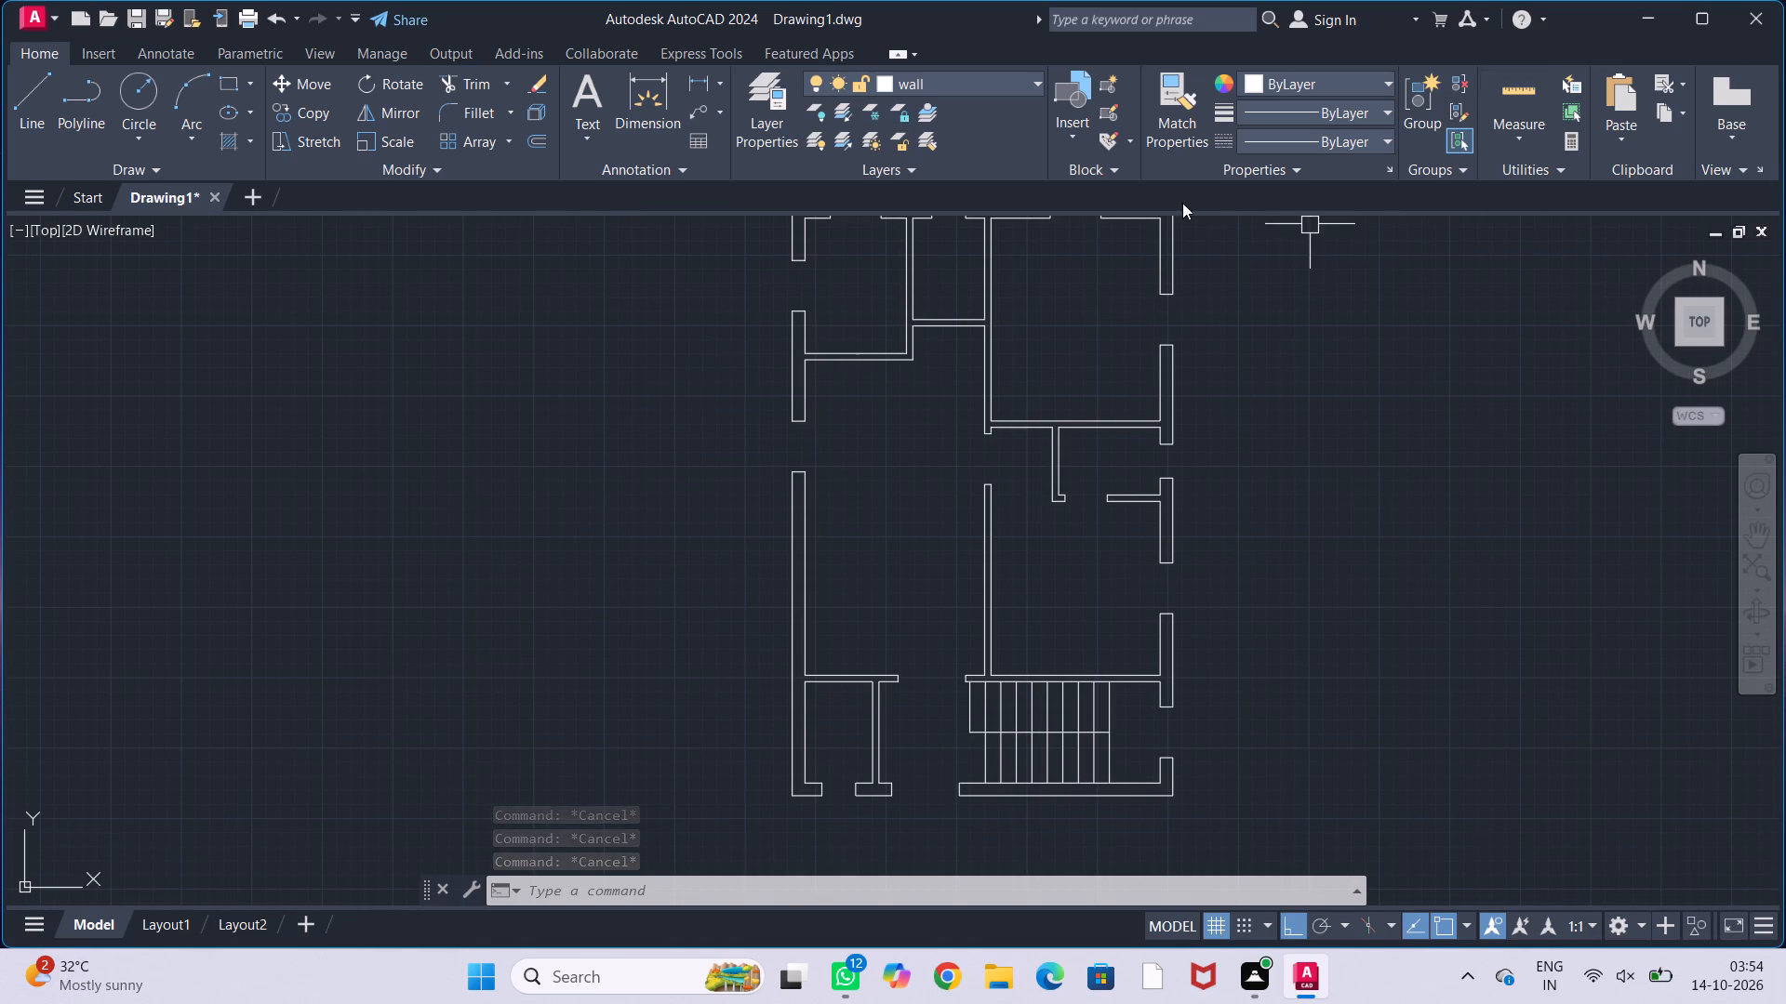
{"action": "middle_click_drag", "start_coordinate": [1261, 423], "coordinate": [1206, 419]}
{"action": "middle_click_drag", "start_coordinate": [965, 353], "coordinate": [965, 408]}
{"action": "scroll", "coordinate": [936, 431], "scroll_direction": "up", "scroll_amount": 1}
{"action": "middle_click_drag", "start_coordinate": [951, 449], "coordinate": [937, 441]}
{"action": "scroll", "coordinate": [927, 433], "scroll_direction": "up", "scroll_amount": 1}
{"action": "middle_click_drag", "start_coordinate": [952, 425], "coordinate": [936, 424]}
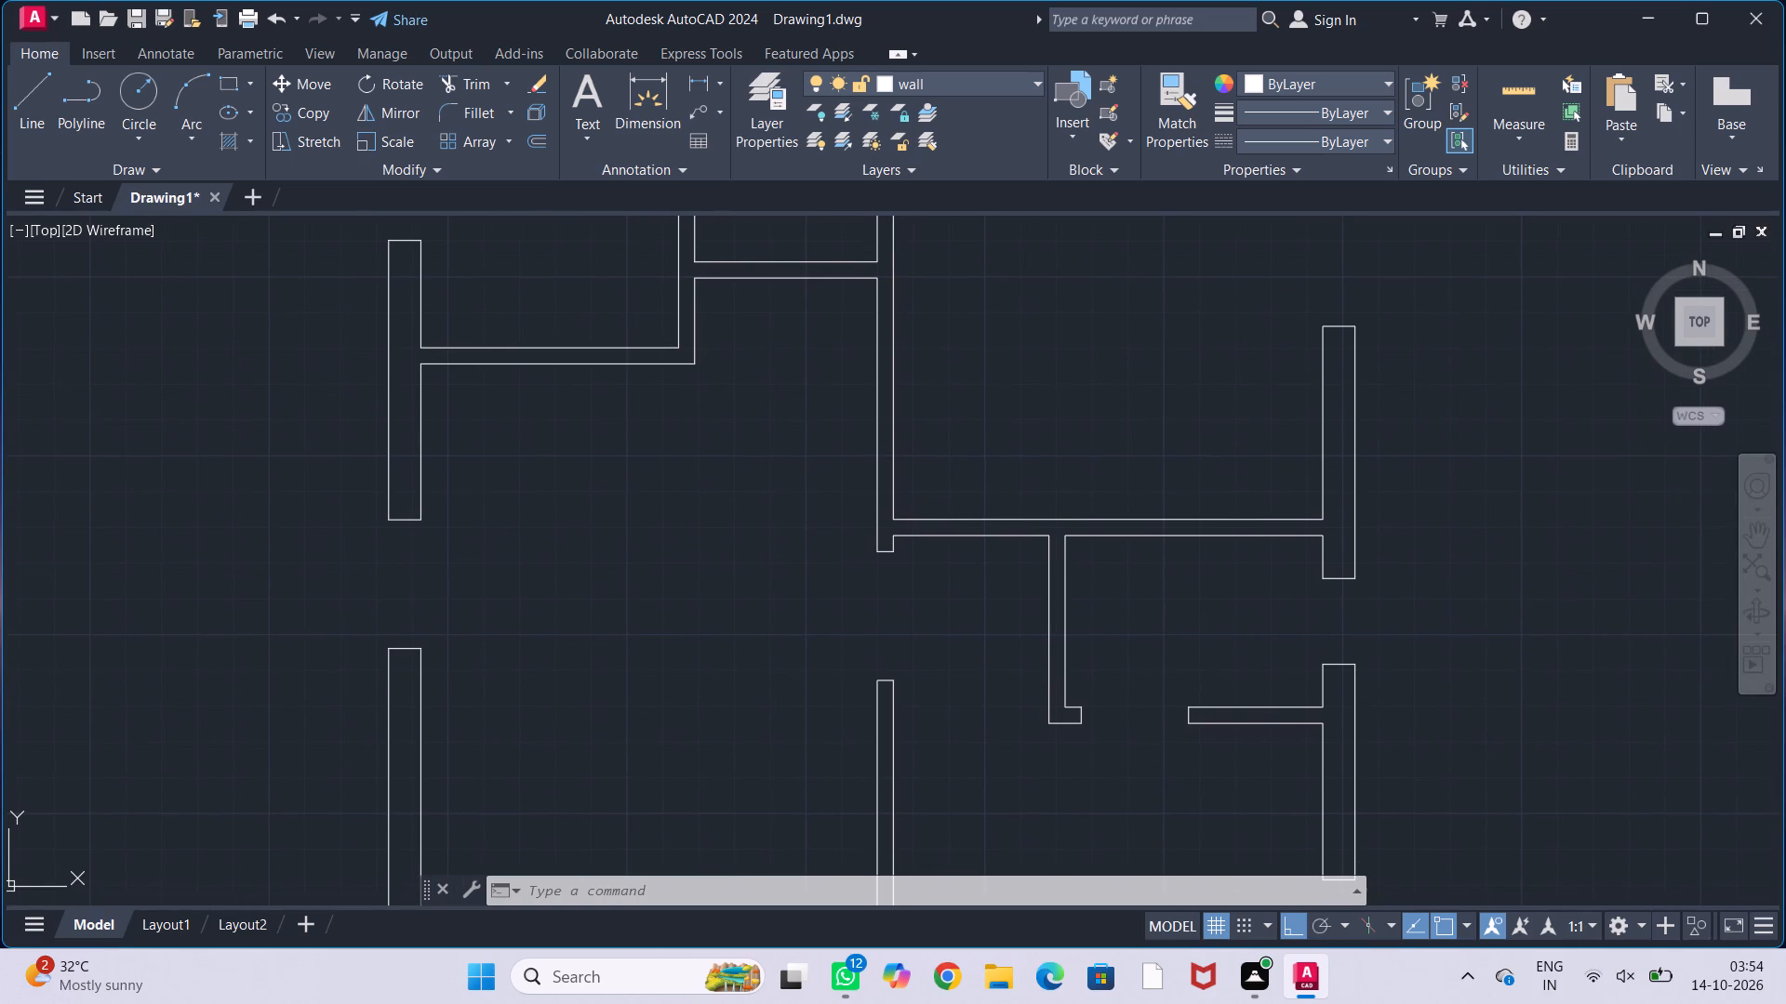
{"action": "type", "text": "off"}
{"action": "key", "text": "Return"}
{"action": "type", "text": "4.5\""}
{"action": "key", "text": "Return"}
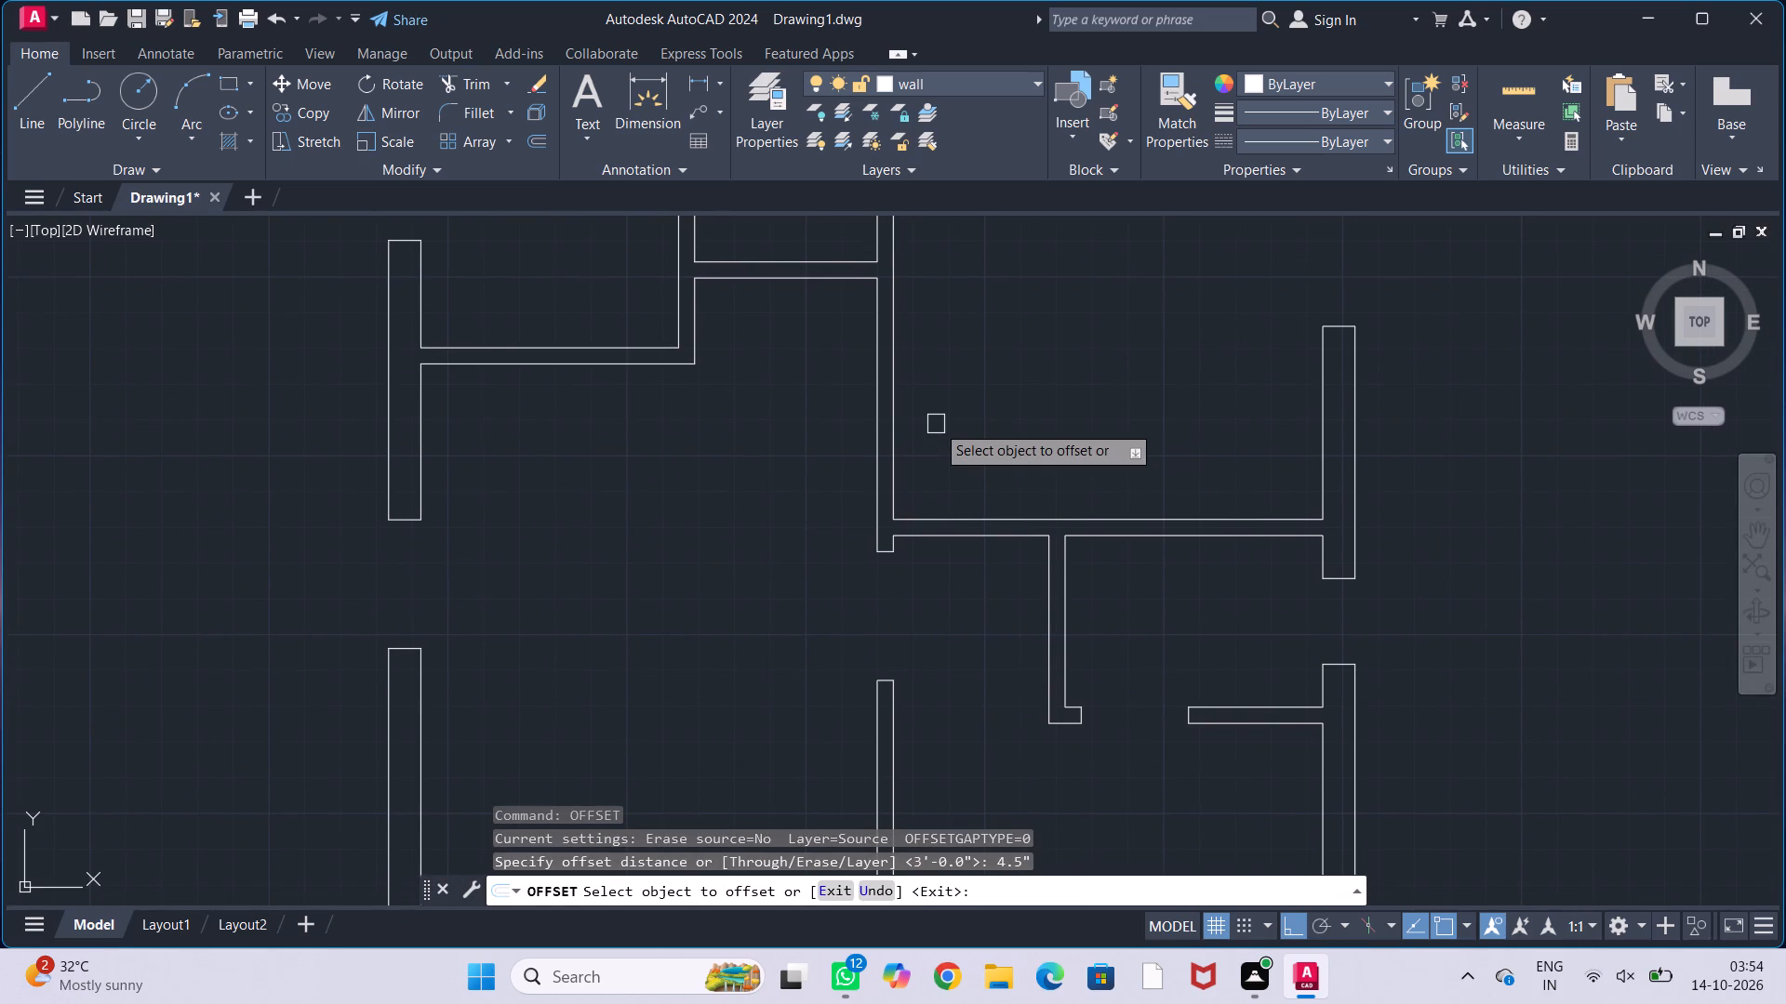
{"action": "left_click", "coordinate": [973, 515]}
{"action": "left_click", "coordinate": [973, 463]}
{"action": "key", "text": "Escape"}
{"action": "key", "text": "Escape"}
{"action": "key", "text": "Escape"}
{"action": "key", "text": "Escape"}
{"action": "key", "text": "Escape"}
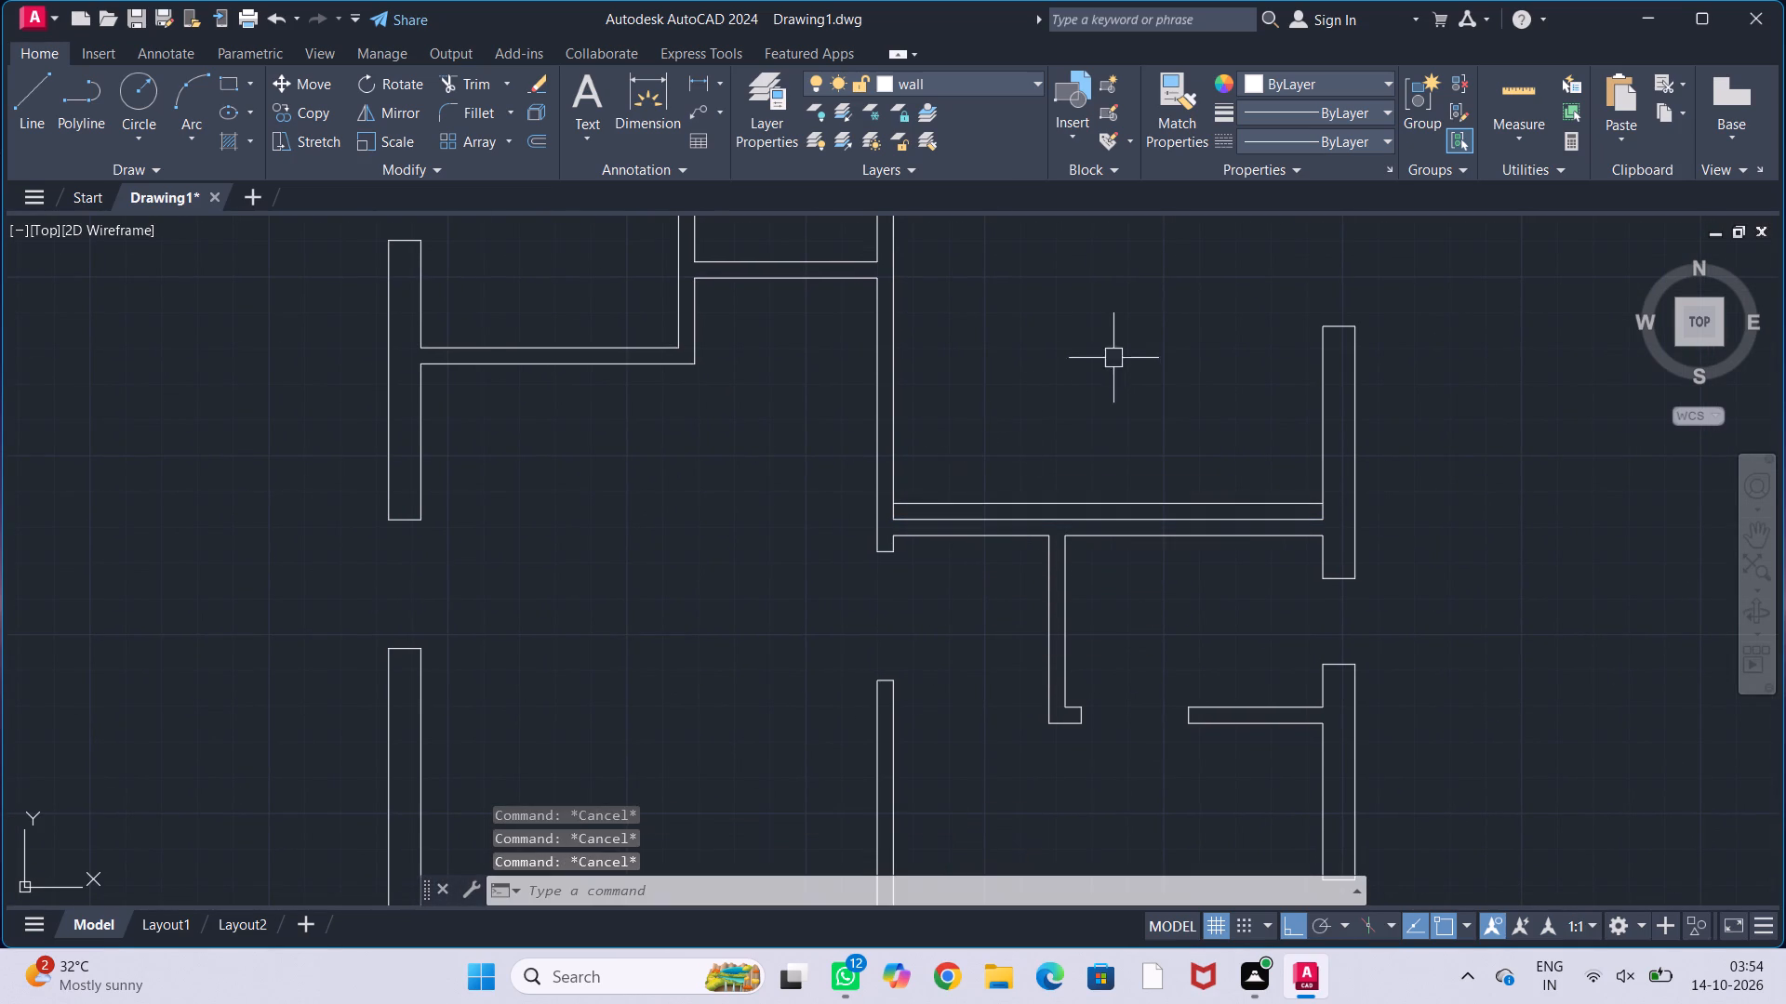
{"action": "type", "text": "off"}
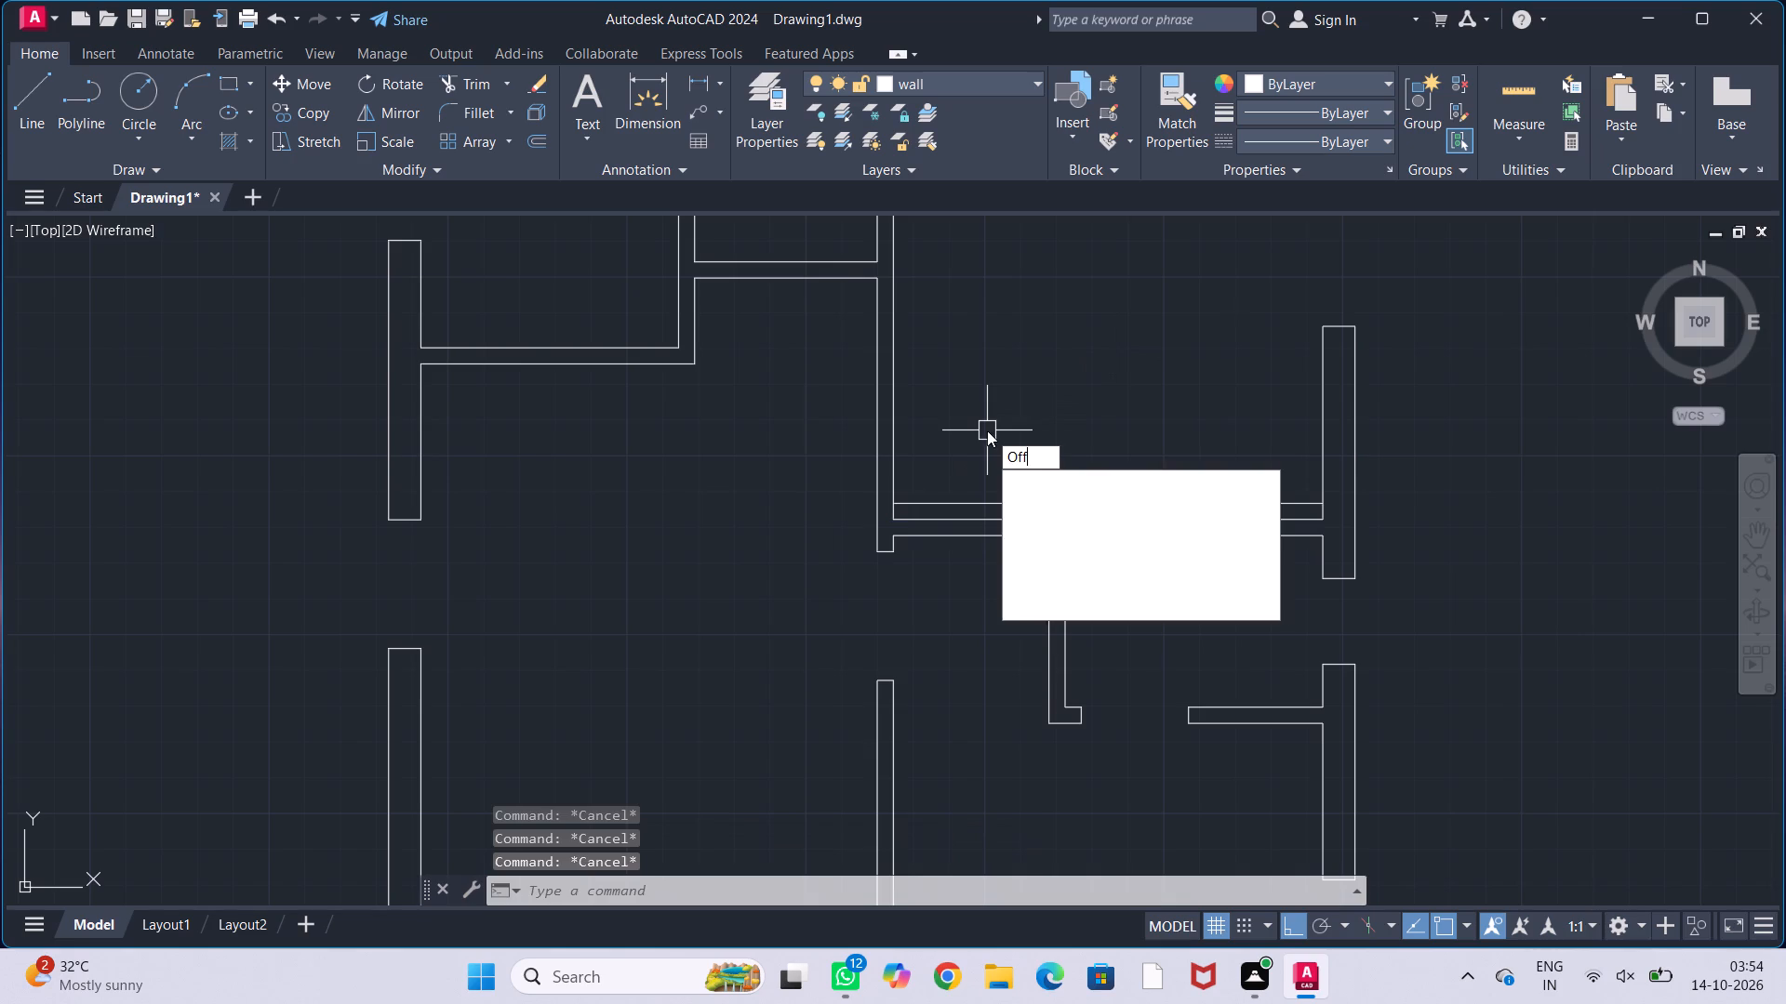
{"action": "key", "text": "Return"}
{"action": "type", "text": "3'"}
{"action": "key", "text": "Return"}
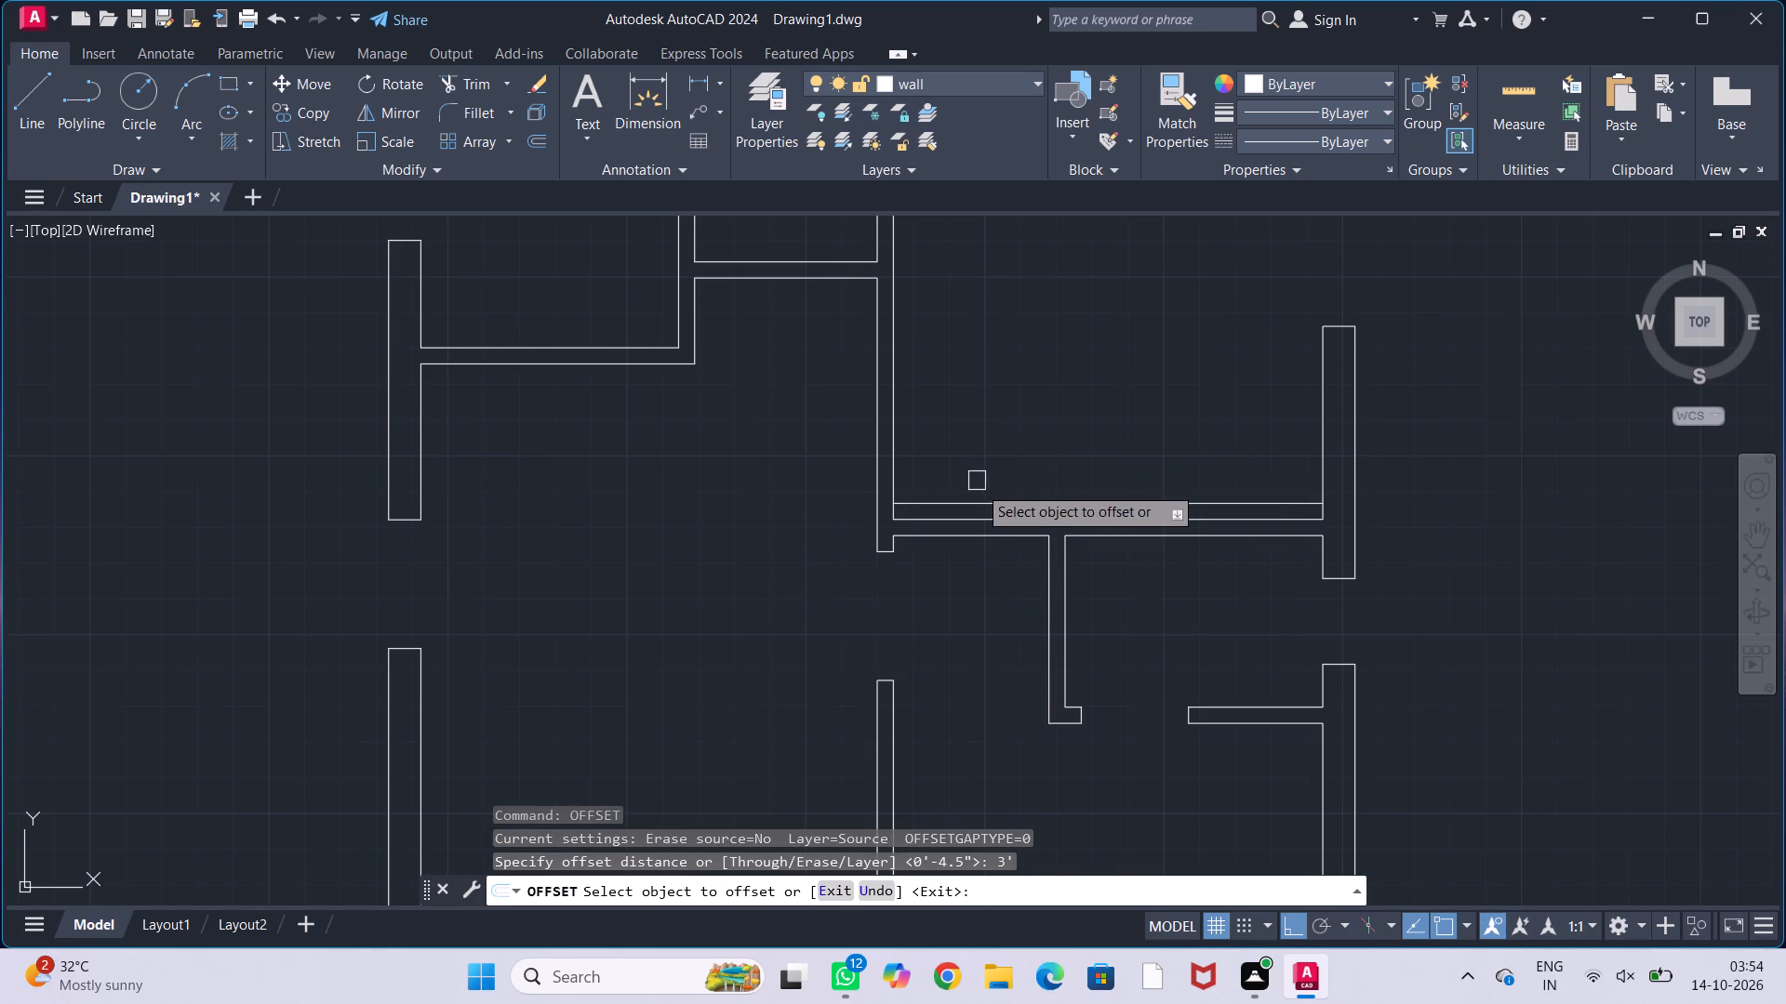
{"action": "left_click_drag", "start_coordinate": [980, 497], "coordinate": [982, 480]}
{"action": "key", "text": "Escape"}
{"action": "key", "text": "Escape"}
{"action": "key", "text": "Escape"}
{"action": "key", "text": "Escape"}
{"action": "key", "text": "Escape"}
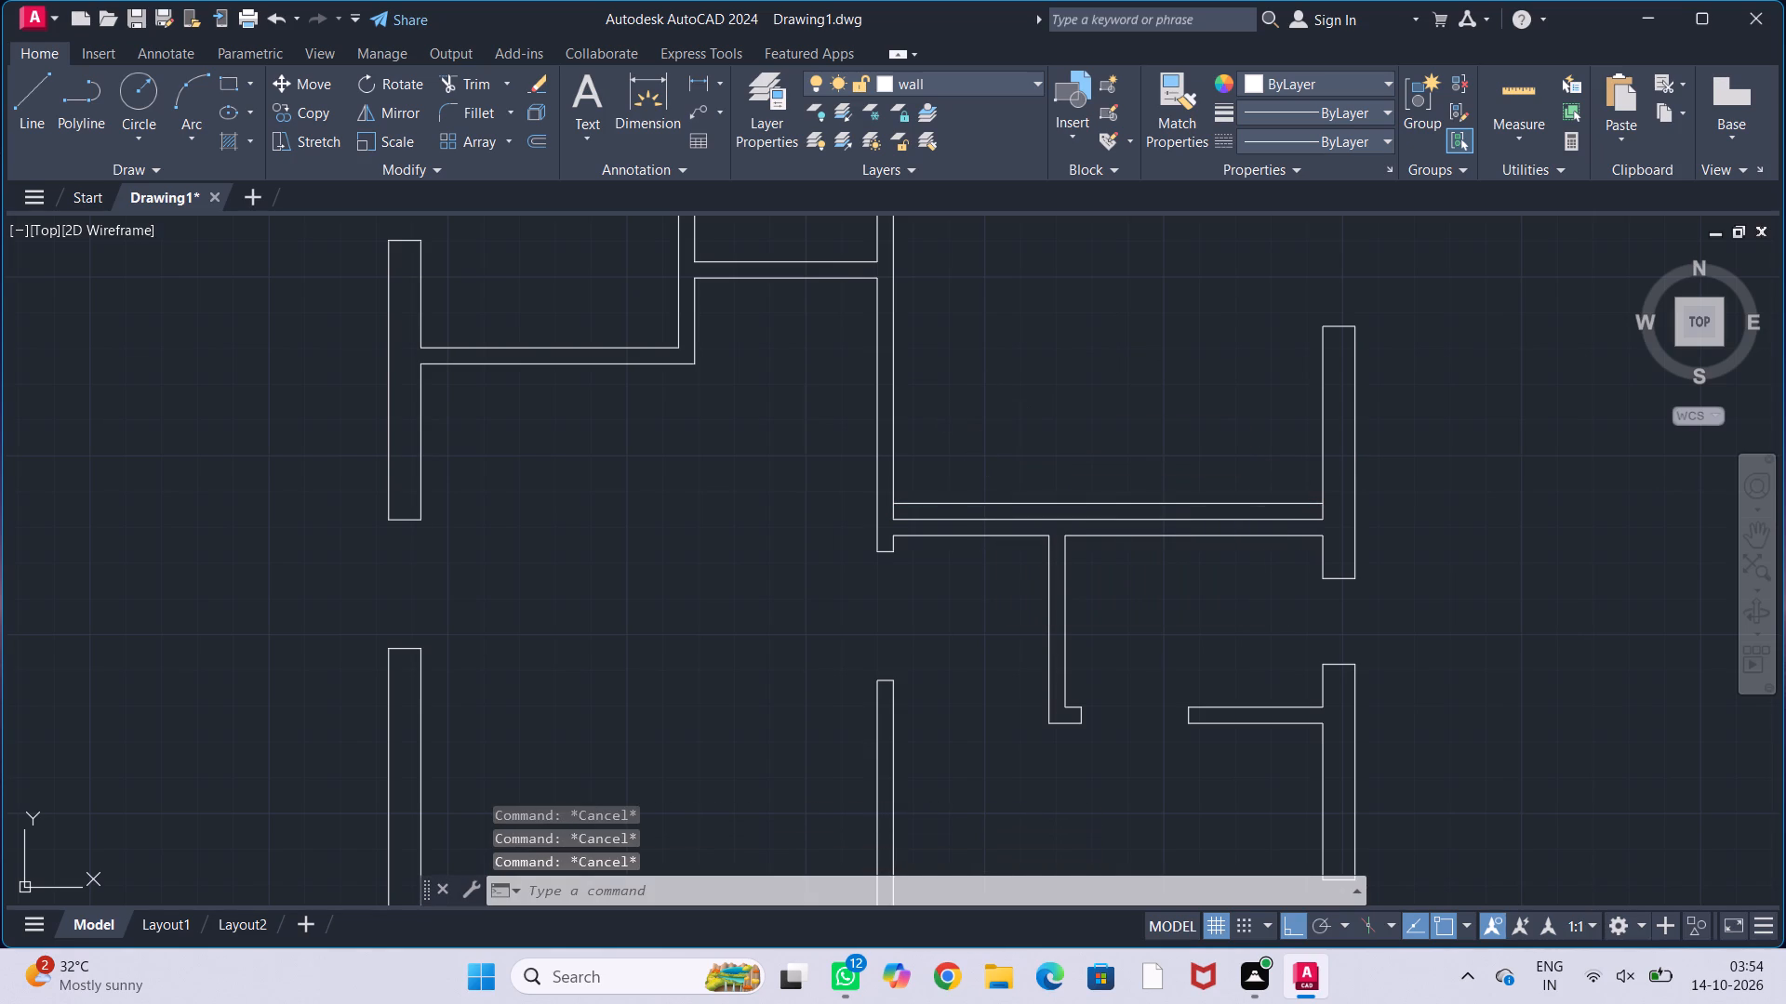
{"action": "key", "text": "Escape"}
Offset the guide line above the upper right room's bottom wall 3' upward to mark the door width.
{"action": "type", "text": "off"}
{"action": "key", "text": "Return"}
{"action": "key", "text": "3"}
{"action": "key", "text": "apostrophe"}
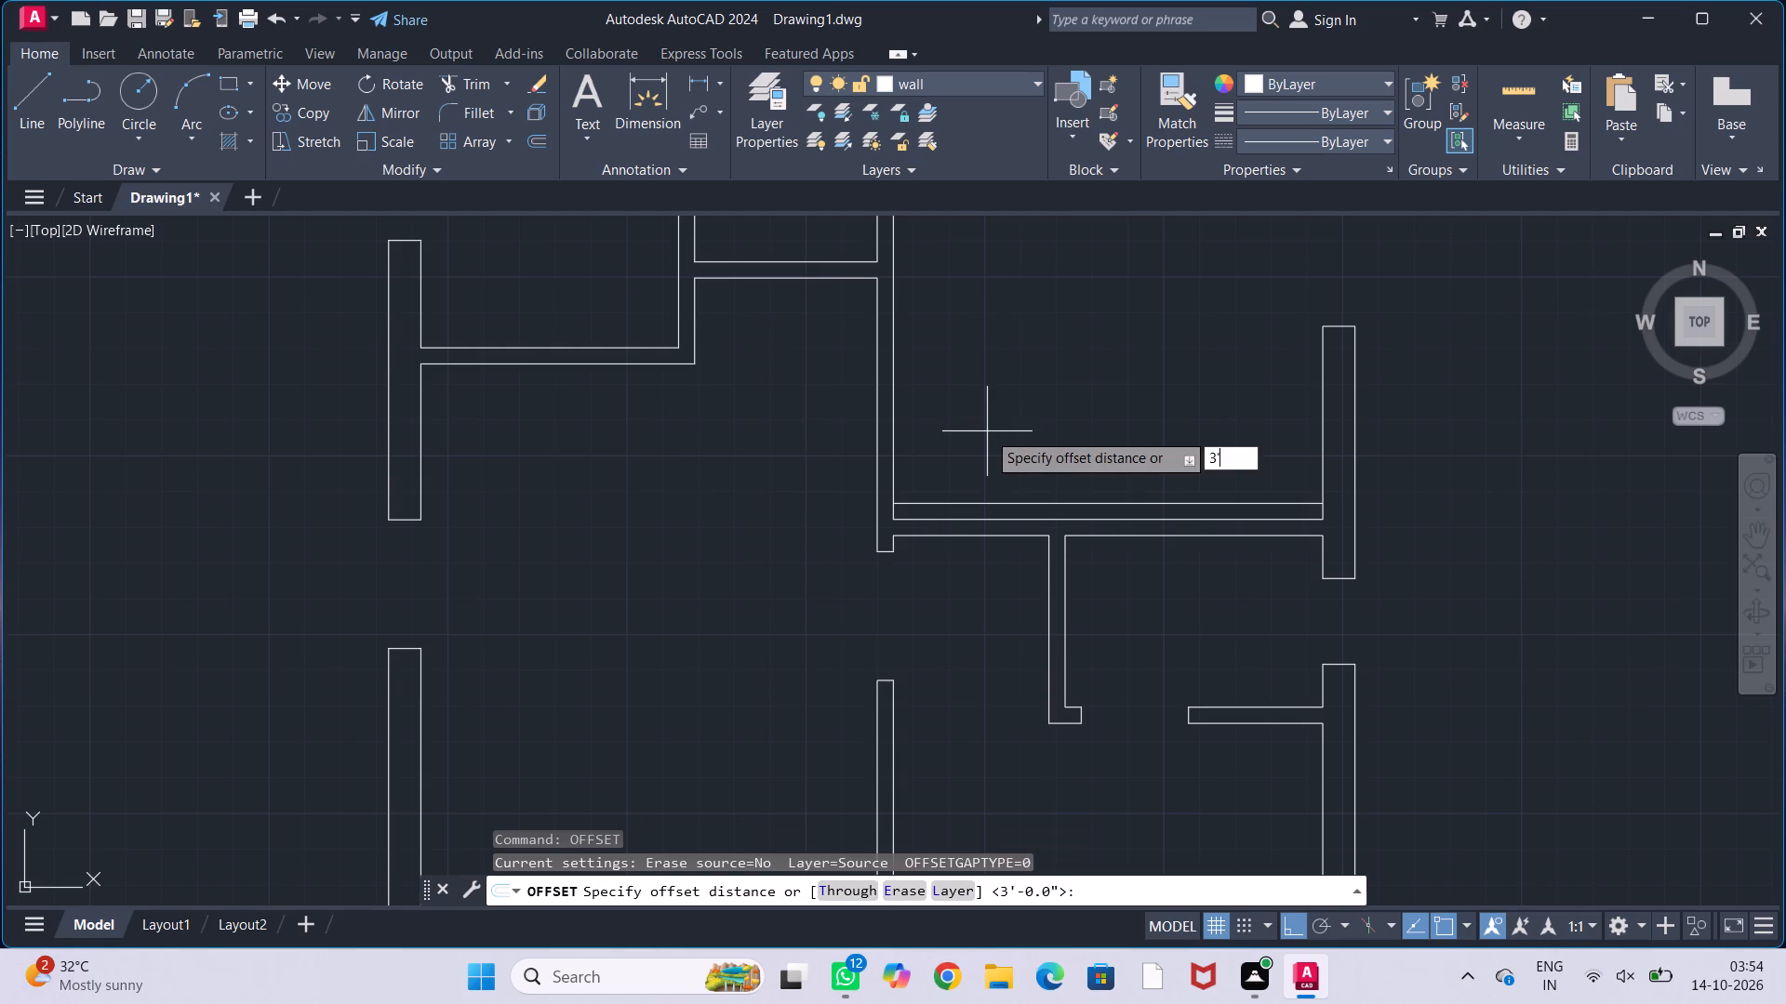
{"action": "key", "text": "Return"}
{"action": "left_click", "coordinate": [1009, 490]}
{"action": "left_click_drag", "start_coordinate": [1009, 505], "coordinate": [1012, 480]}
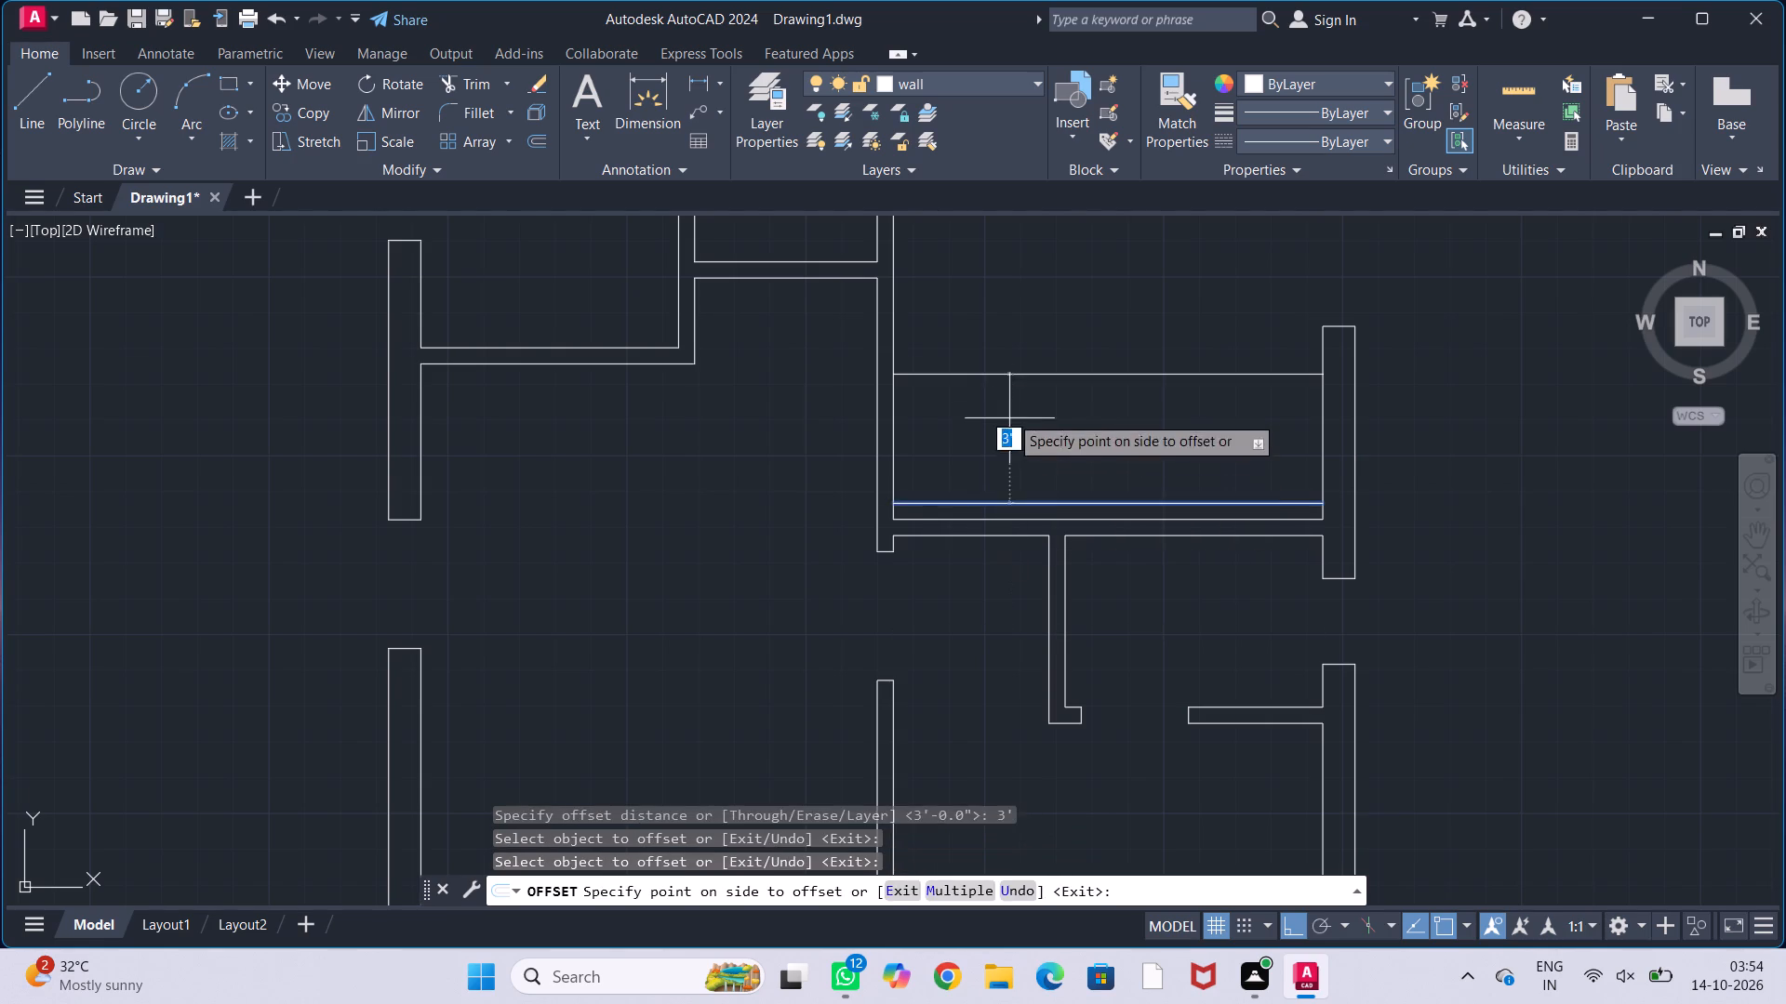
{"action": "left_click", "coordinate": [1009, 408]}
{"action": "key", "text": "Escape"}
{"action": "key", "text": "Escape"}
{"action": "key", "text": "Escape"}
{"action": "key", "text": "Escape"}
{"action": "key", "text": "Escape"}
Extend both horizontal guide lines across the central vertical wall to its far face.
{"action": "type", "text": "ex"}
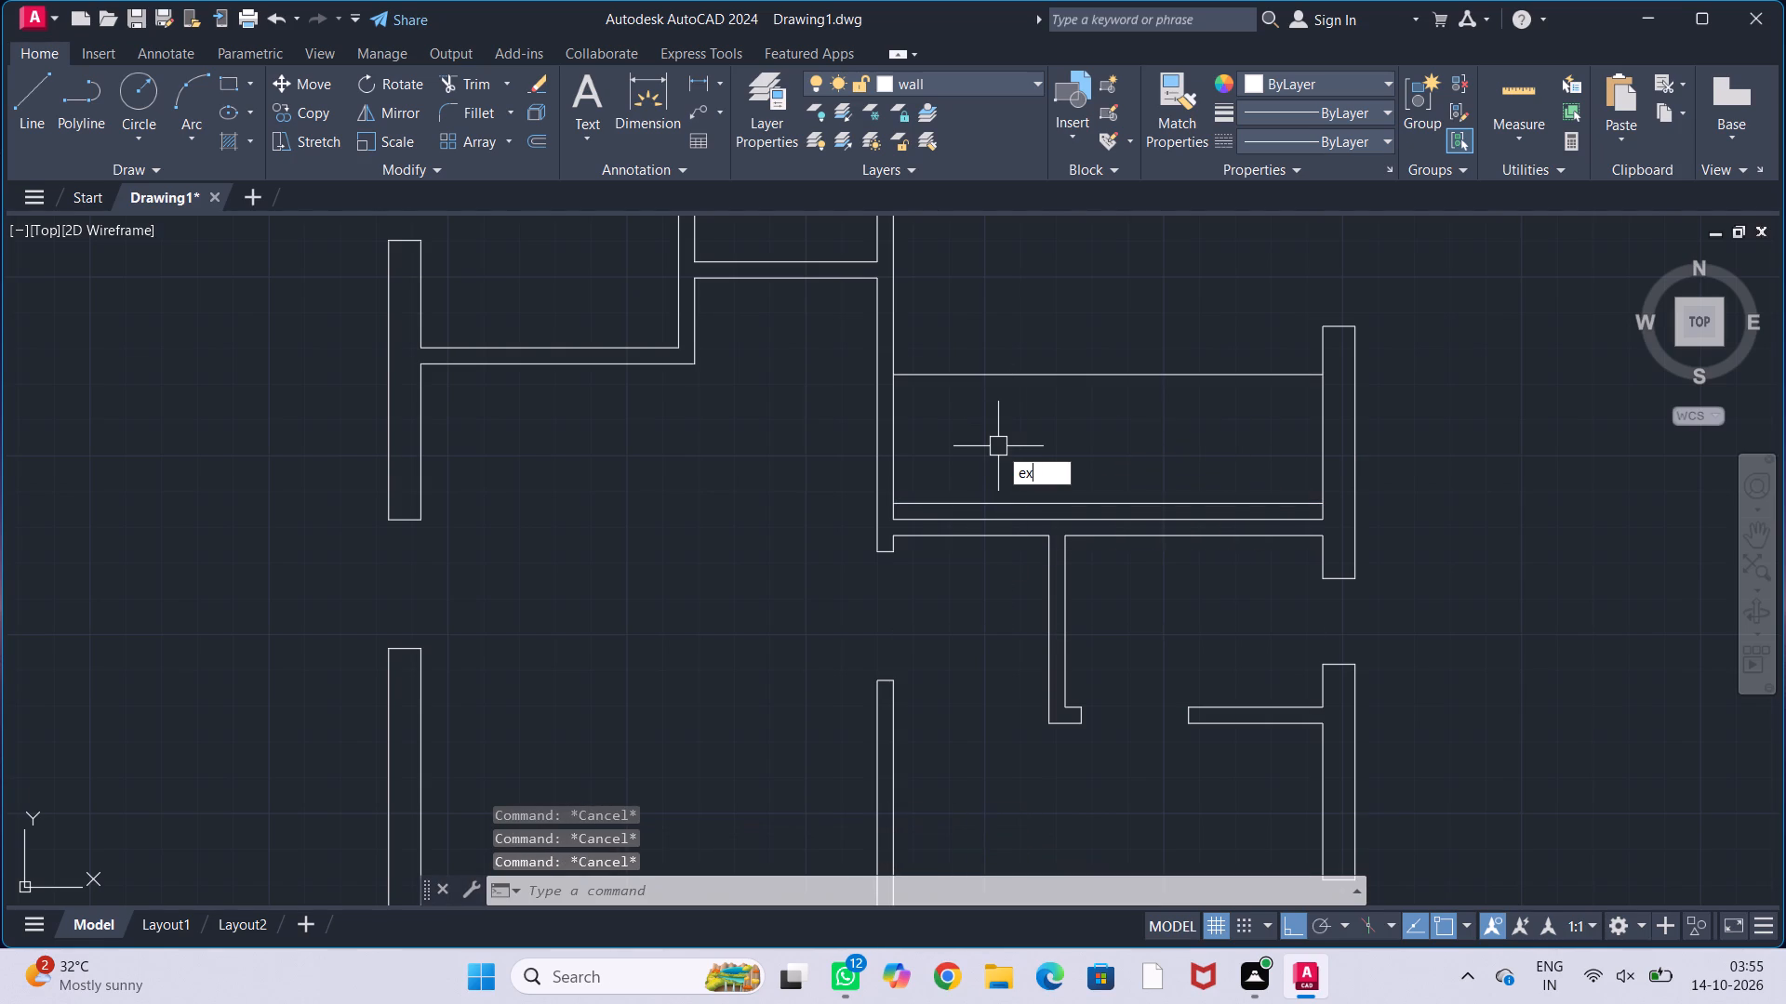
{"action": "key", "text": "Return"}
{"action": "left_click", "coordinate": [956, 376]}
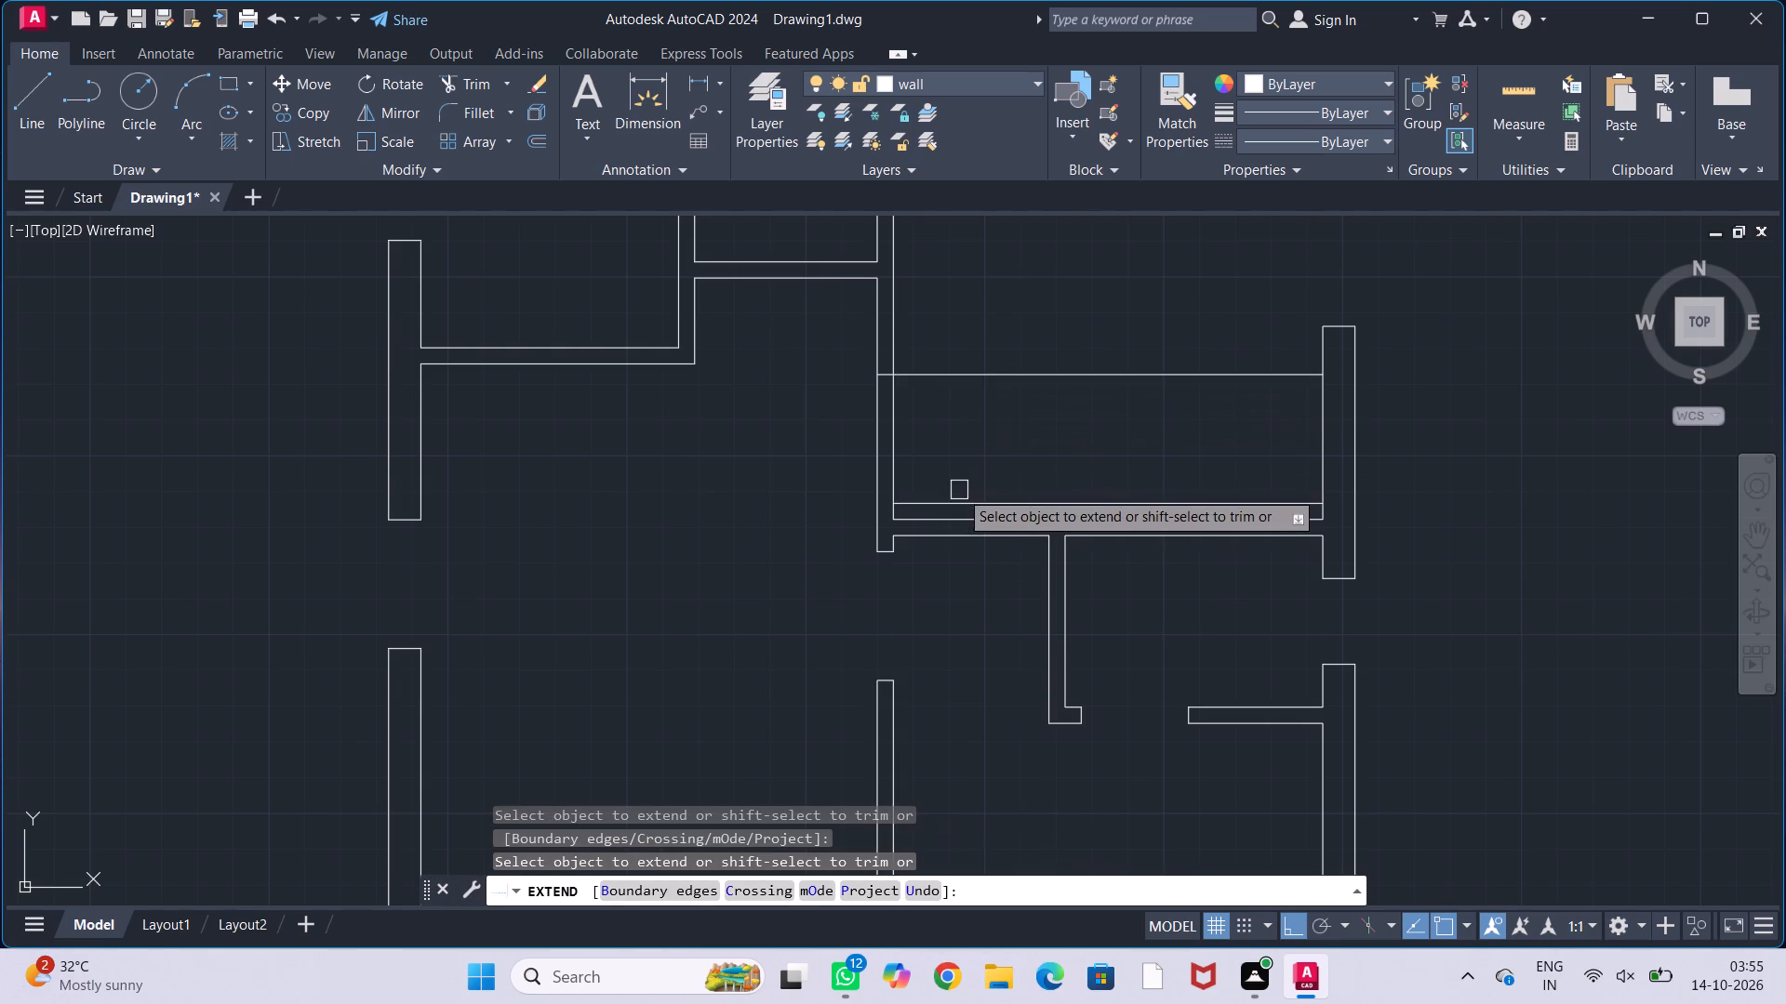
{"action": "left_click", "coordinate": [959, 496]}
{"action": "key", "text": "Escape"}
{"action": "key", "text": "Escape"}
{"action": "key", "text": "Escape"}
{"action": "key", "text": "Escape"}
{"action": "key", "text": "Escape"}
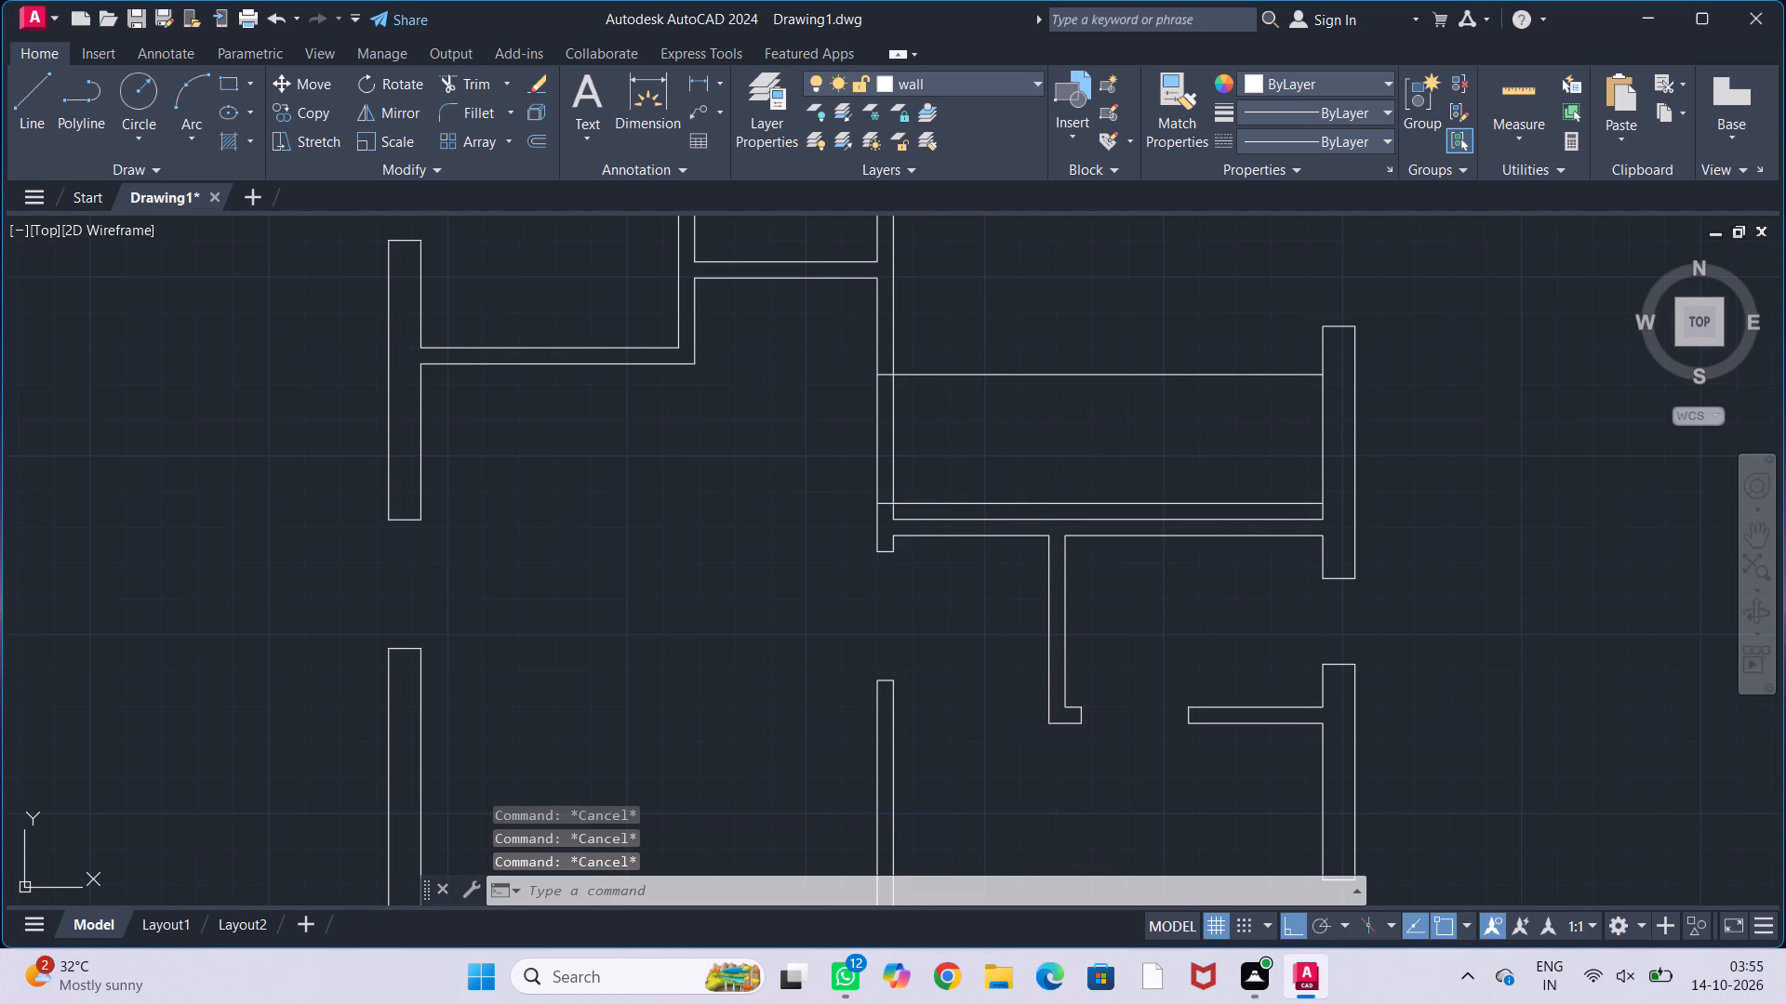
Trim the central vertical wall between the guides to cut the 3' opening into the upper right room, and remove the leftover guide lines.
{"action": "type", "text": "tr"}
{"action": "key", "text": "Return"}
{"action": "left_click_drag", "start_coordinate": [968, 427], "coordinate": [752, 442]}
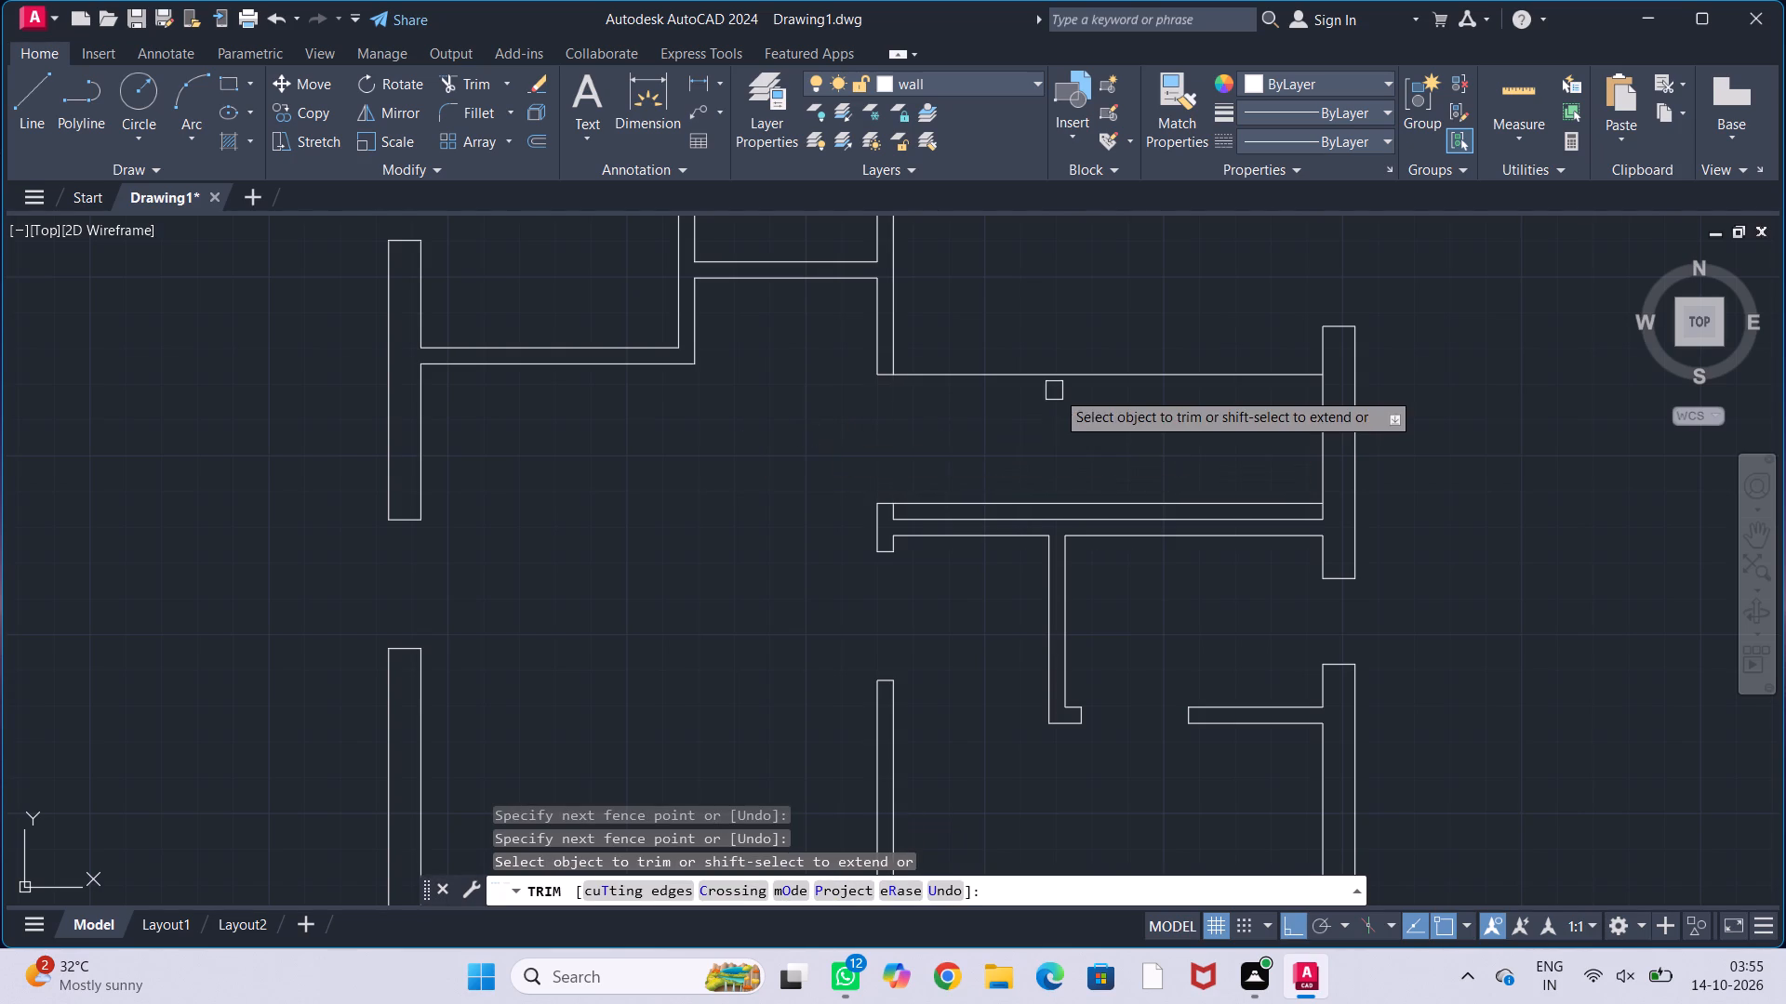
{"action": "left_click", "coordinate": [1060, 377]}
{"action": "left_click", "coordinate": [1037, 498]}
{"action": "key", "text": "Escape"}
{"action": "key", "text": "Escape"}
{"action": "key", "text": "Escape"}
{"action": "key", "text": "Escape"}
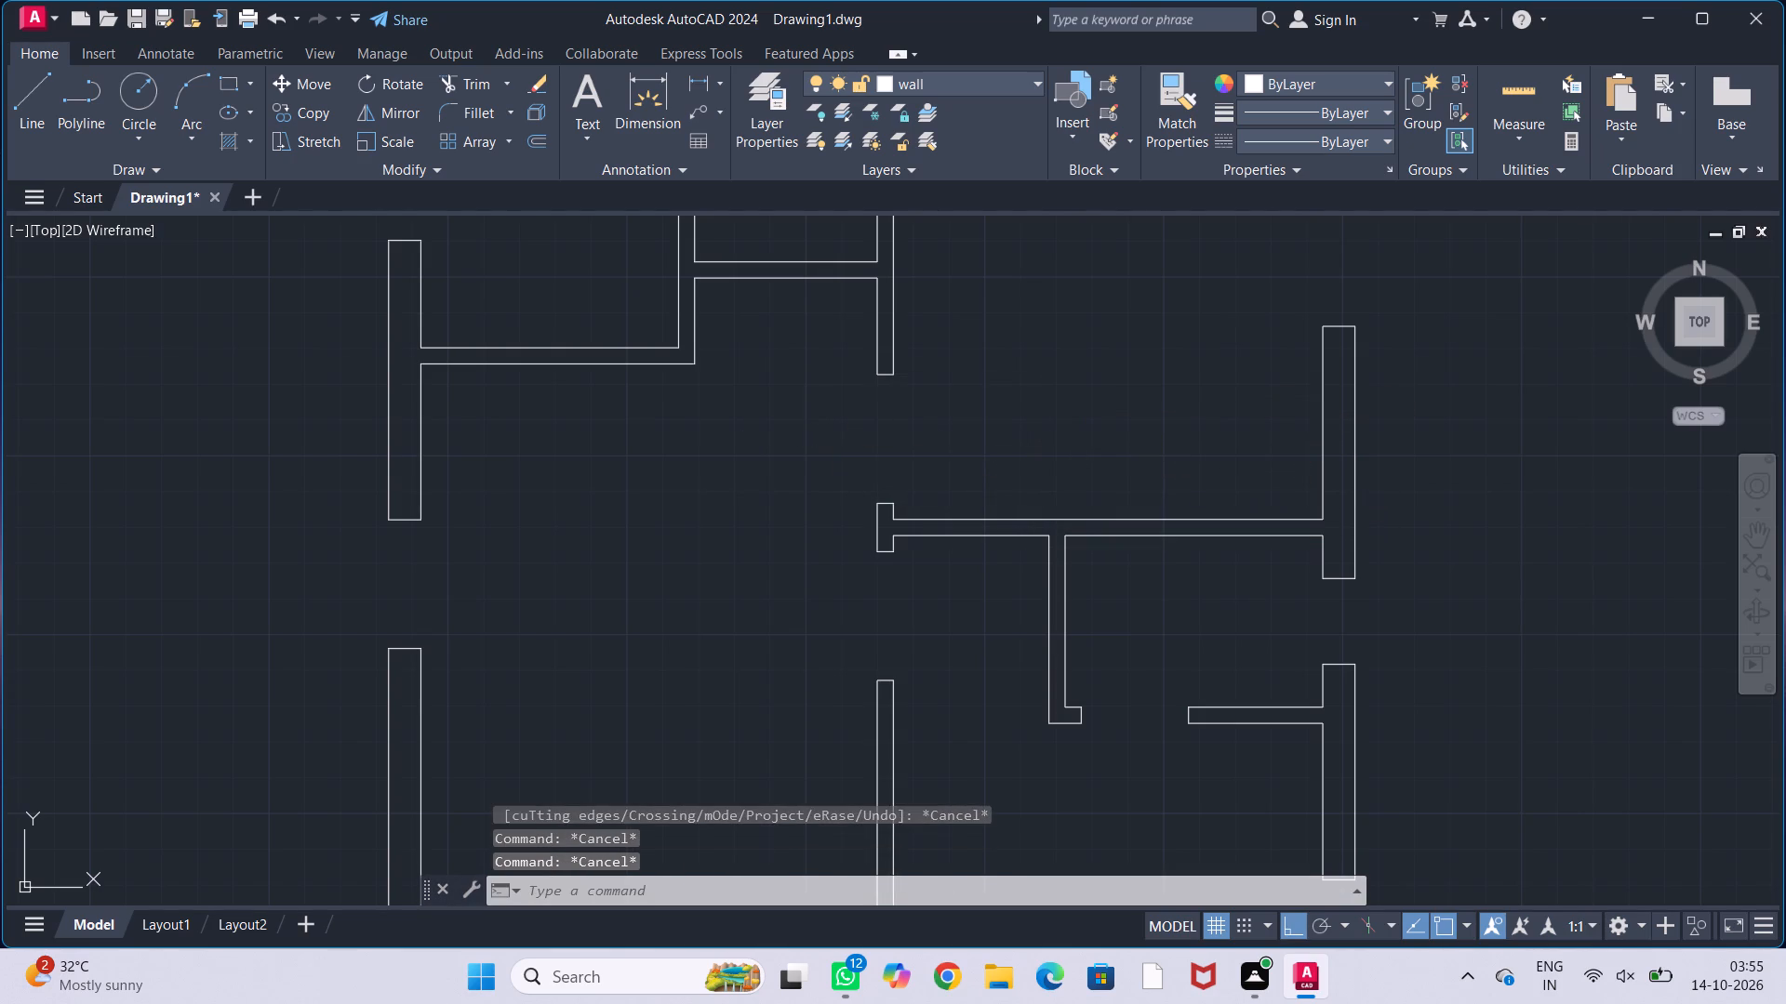
Offset the upper face of the small upper middle room's bottom wall 4.5" up into the room.
{"action": "middle_click_drag", "start_coordinate": [1068, 396], "coordinate": [1067, 471]}
{"action": "middle_click_drag", "start_coordinate": [1046, 445], "coordinate": [1118, 556]}
{"action": "middle_click_drag", "start_coordinate": [1044, 464], "coordinate": [1107, 614]}
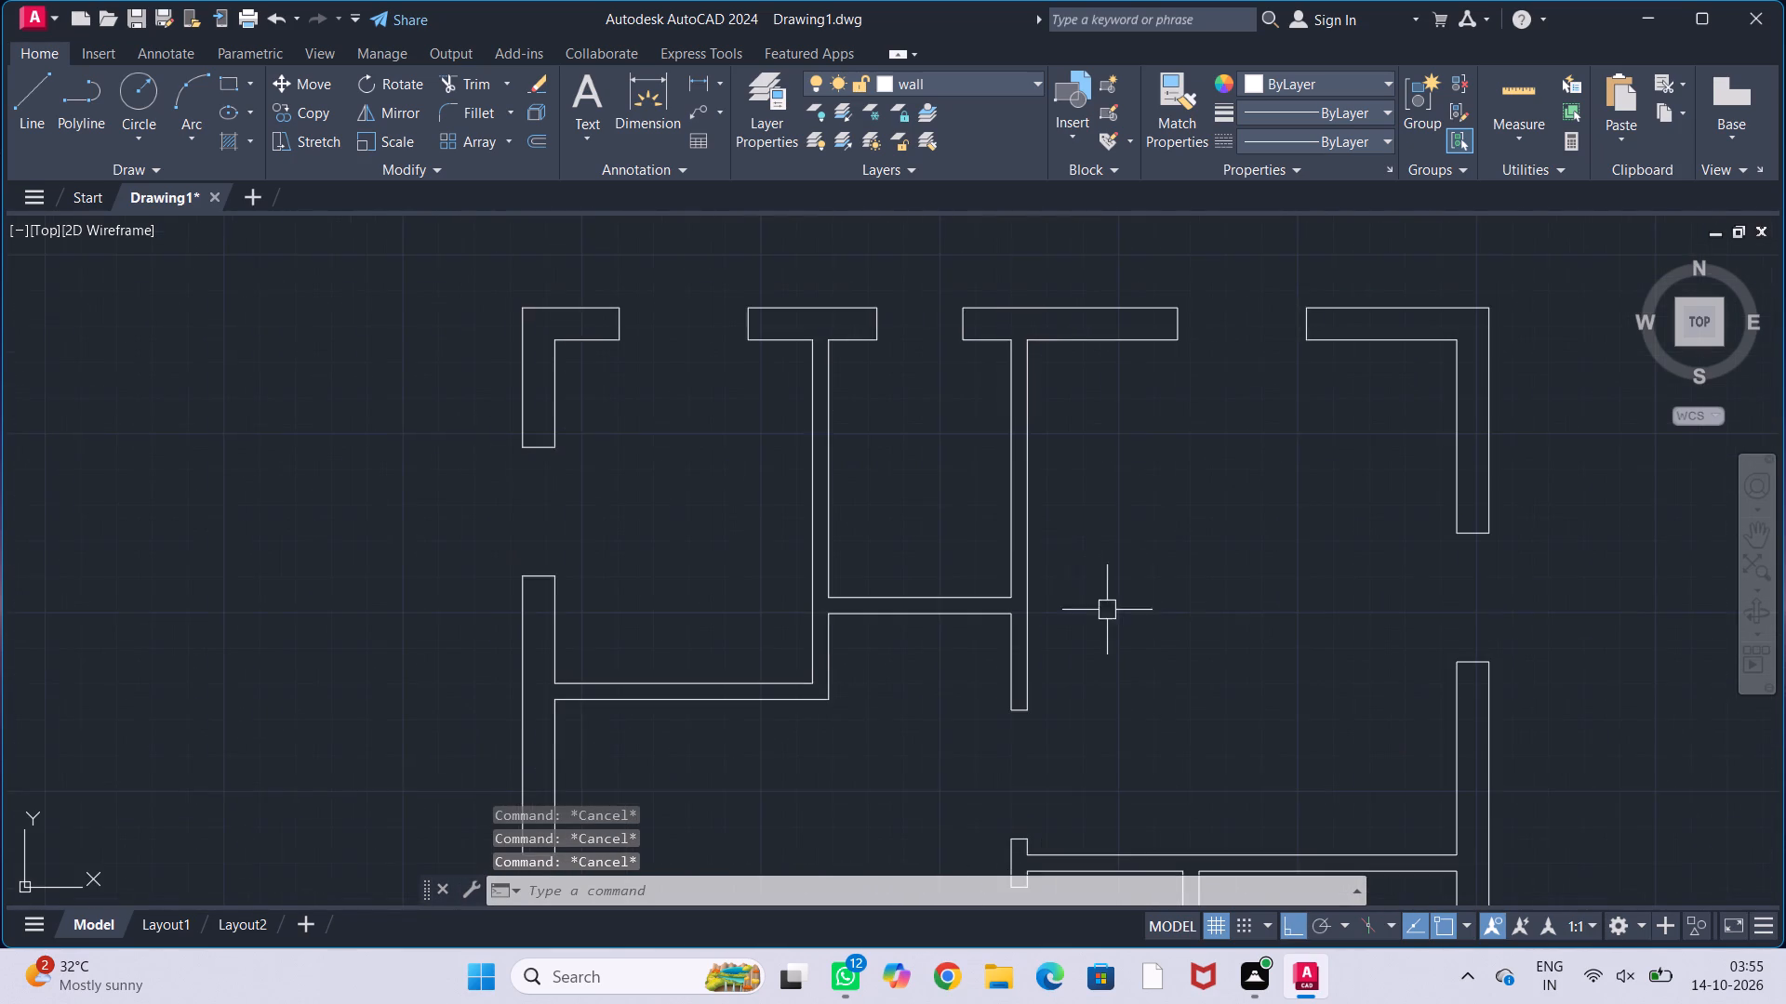
{"action": "middle_click_drag", "start_coordinate": [1069, 548], "coordinate": [1112, 515]}
{"action": "middle_click_drag", "start_coordinate": [961, 504], "coordinate": [952, 507]}
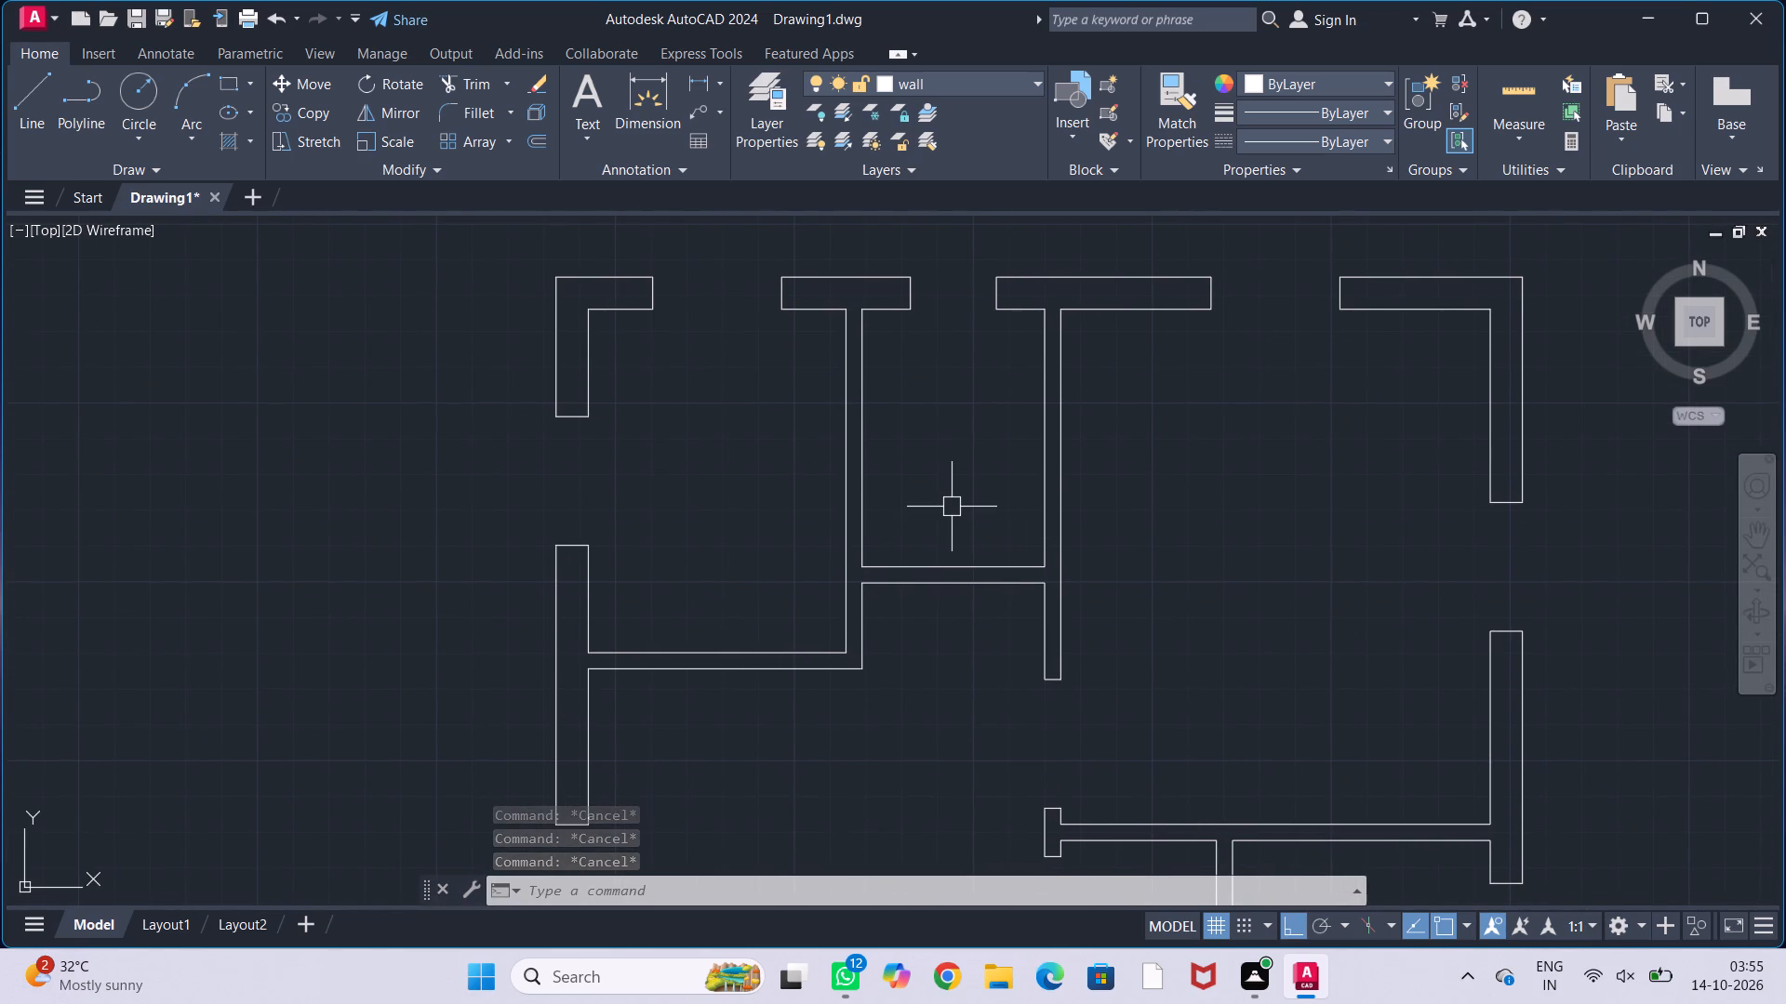
{"action": "type", "text": "off"}
{"action": "key", "text": "Return"}
{"action": "type", "text": "4.5\""}
{"action": "key", "text": "Return"}
{"action": "left_click", "coordinate": [1000, 559]}
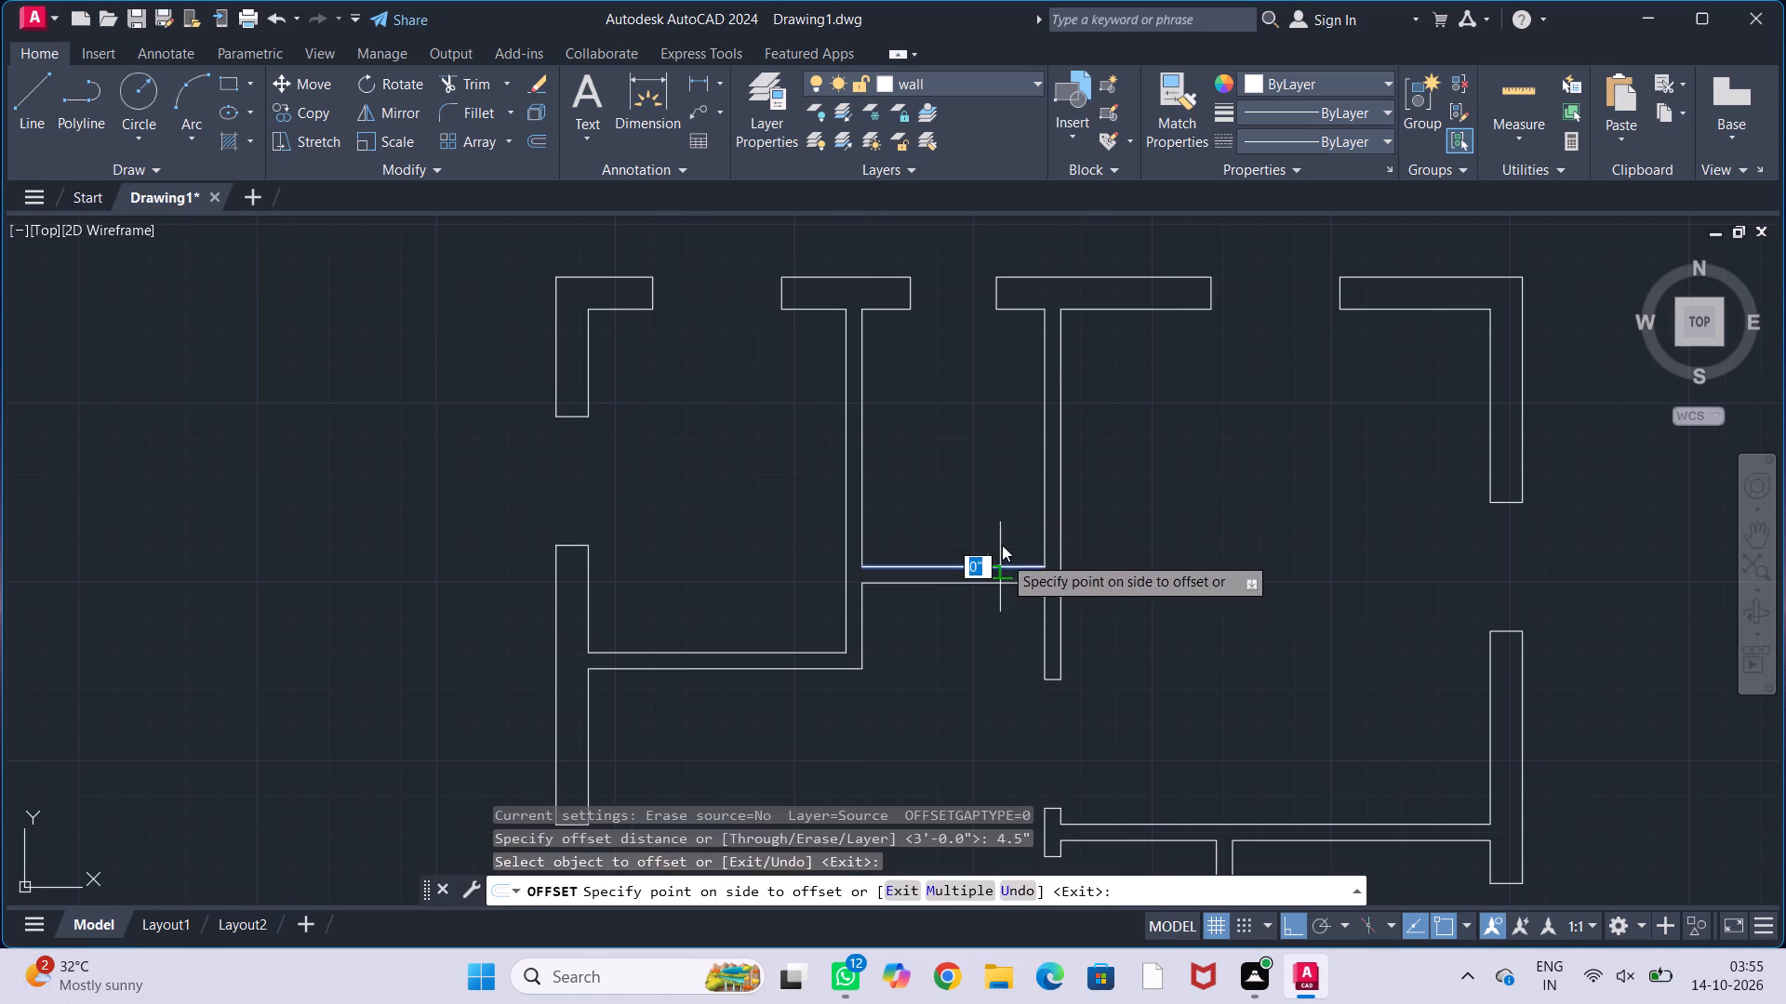
{"action": "left_click", "coordinate": [998, 518]}
{"action": "key", "text": "Escape"}
{"action": "key", "text": "Escape"}
{"action": "key", "text": "Escape"}
{"action": "key", "text": "Escape"}
{"action": "key", "text": "Escape"}
Offset the new guide line in the small upper middle room 2'6" upward to mark the door width.
{"action": "type", "text": "off"}
{"action": "key", "text": "Return"}
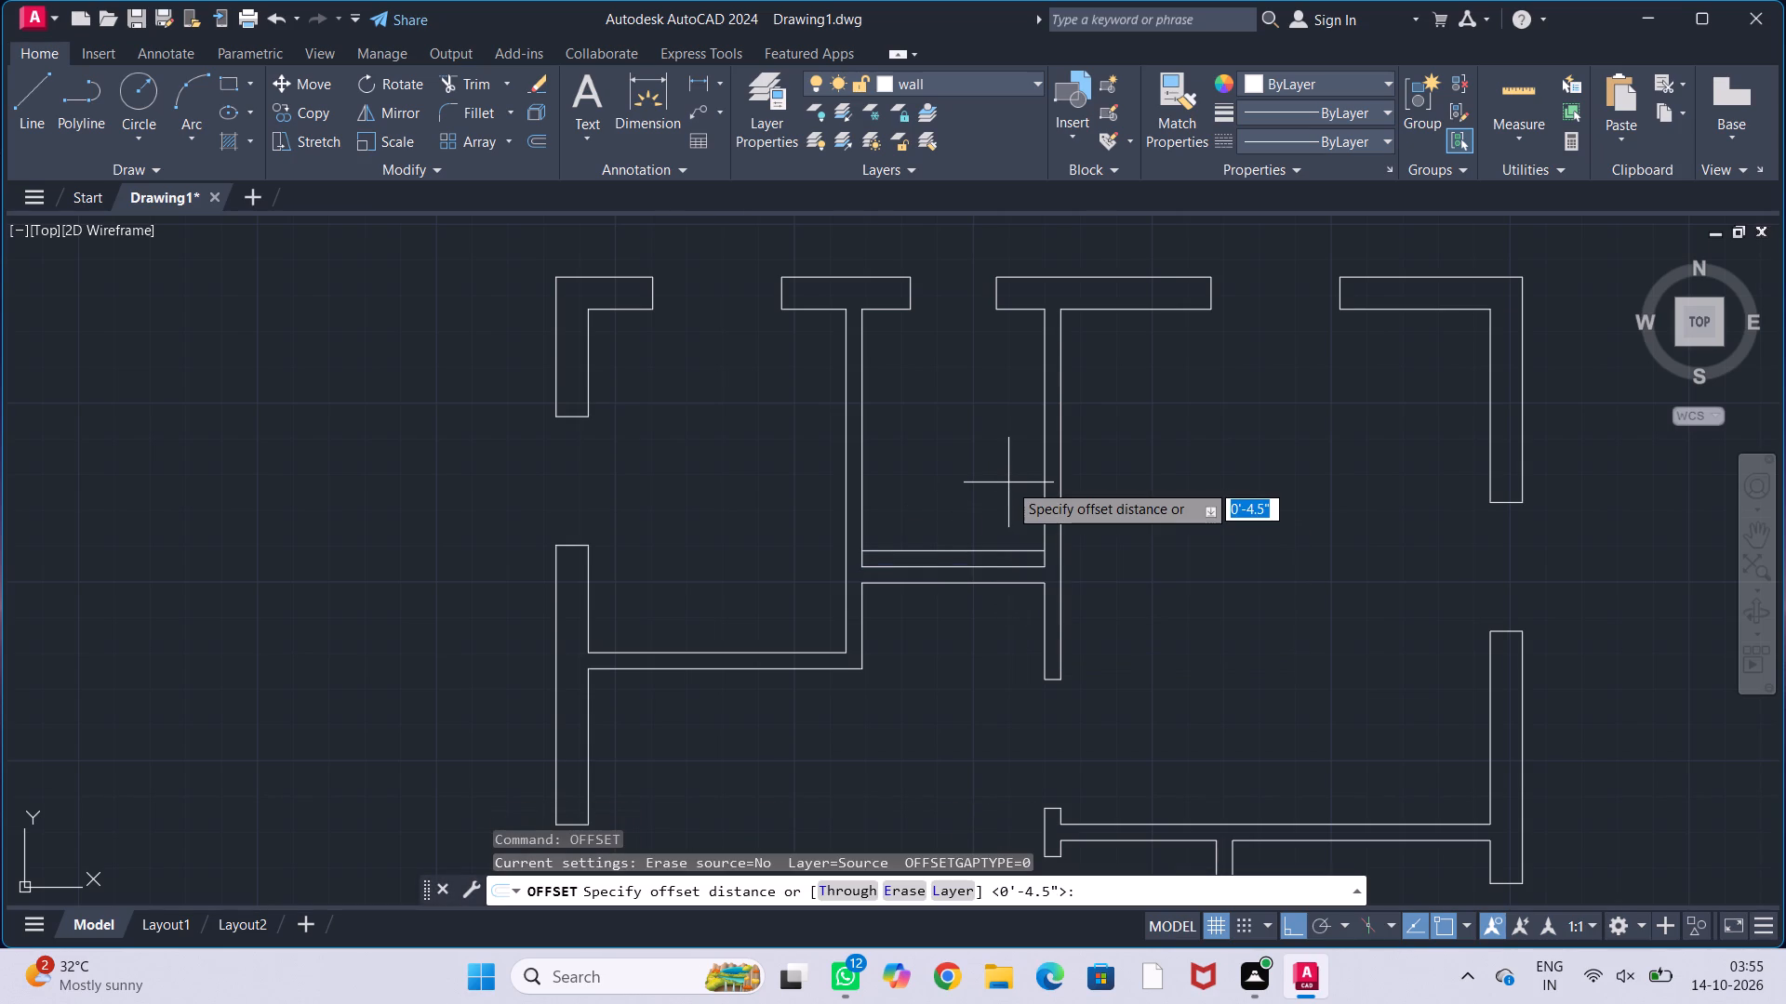
{"action": "type", "text": "2'6\""}
{"action": "key", "text": "Return"}
{"action": "left_click", "coordinate": [1010, 548]}
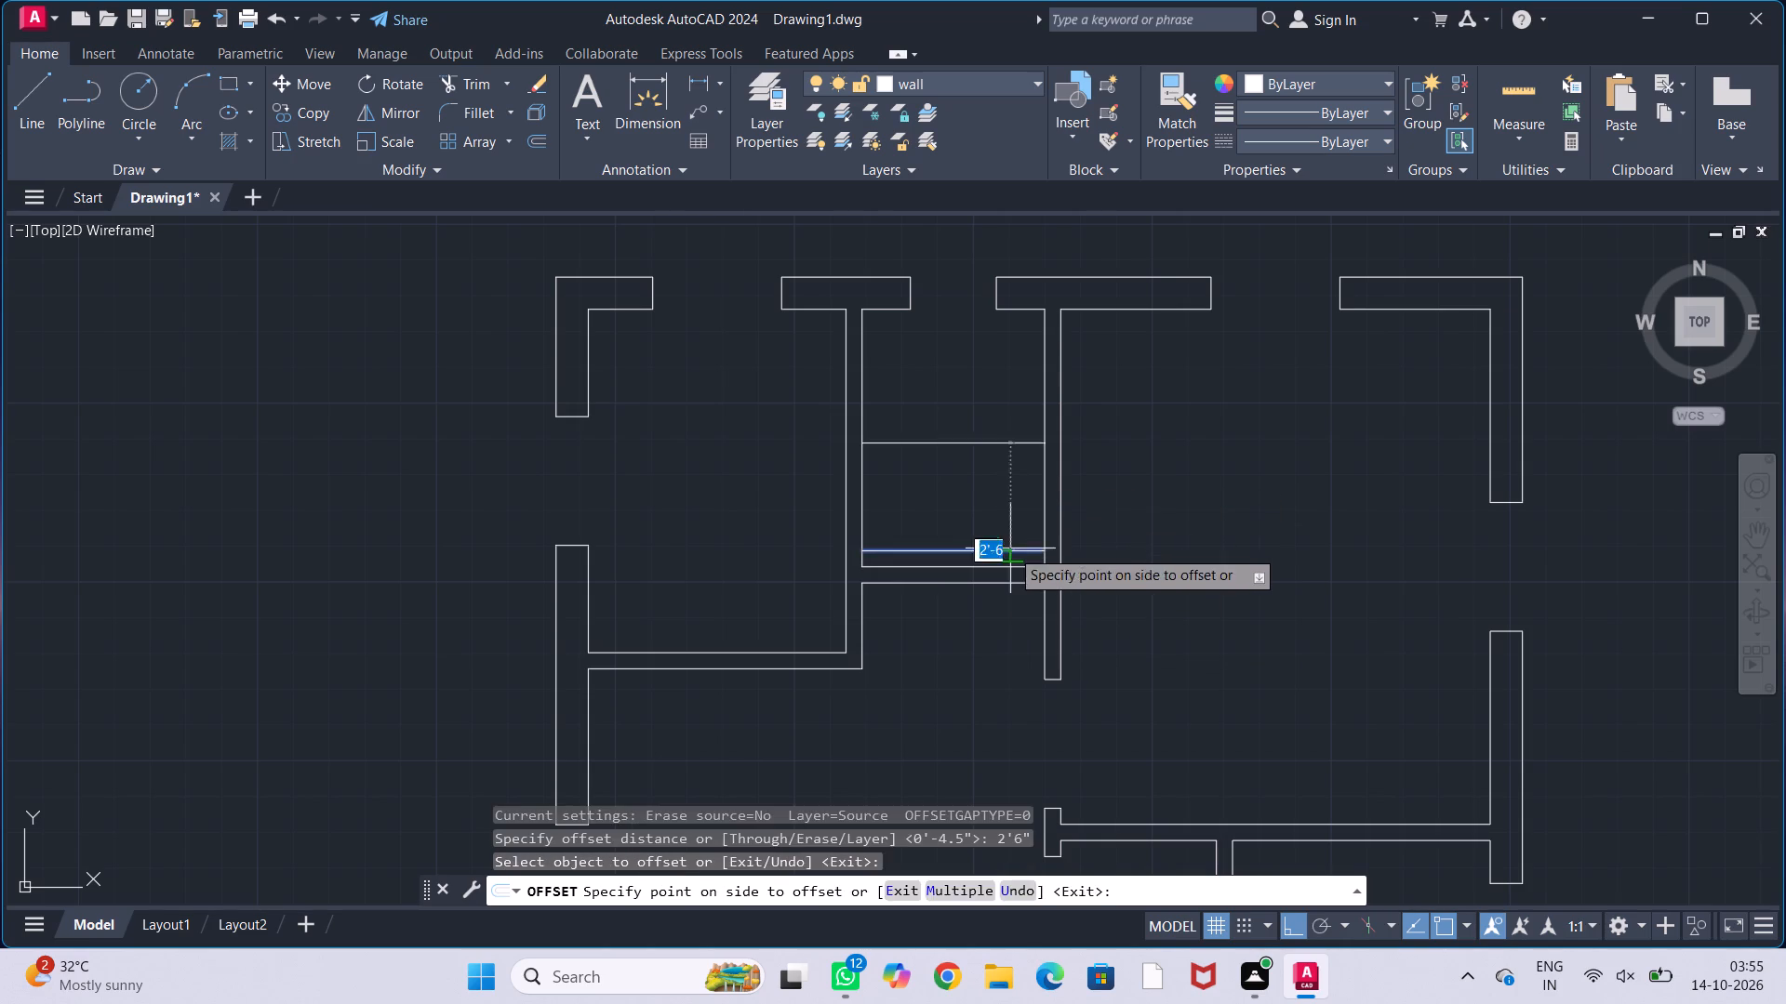
{"action": "left_click", "coordinate": [1012, 435]}
{"action": "key", "text": "Escape"}
{"action": "key", "text": "Escape"}
{"action": "key", "text": "Escape"}
{"action": "key", "text": "Escape"}
Extend both guide lines across the wall between the small middle room and the upper right room.
{"action": "type", "text": "ex"}
{"action": "key", "text": "Return"}
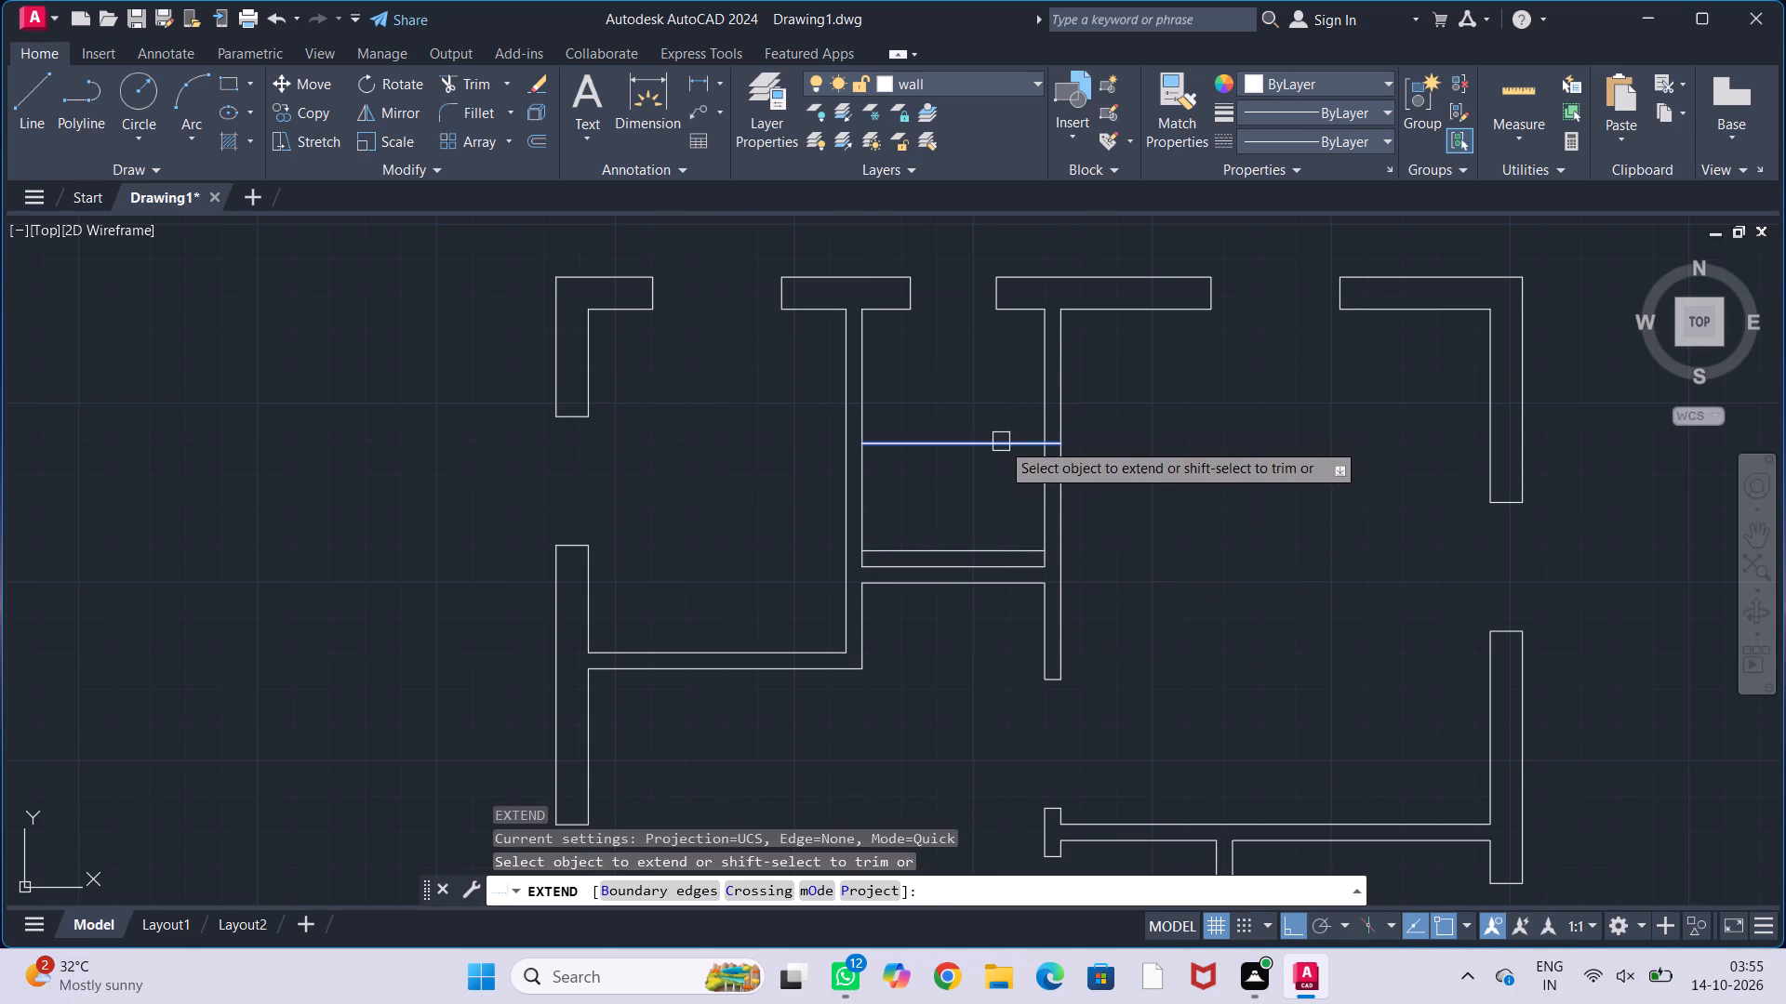
{"action": "left_click", "coordinate": [1001, 442]}
{"action": "left_click", "coordinate": [1008, 545]}
{"action": "key", "text": "Escape"}
{"action": "key", "text": "Escape"}
{"action": "key", "text": "Escape"}
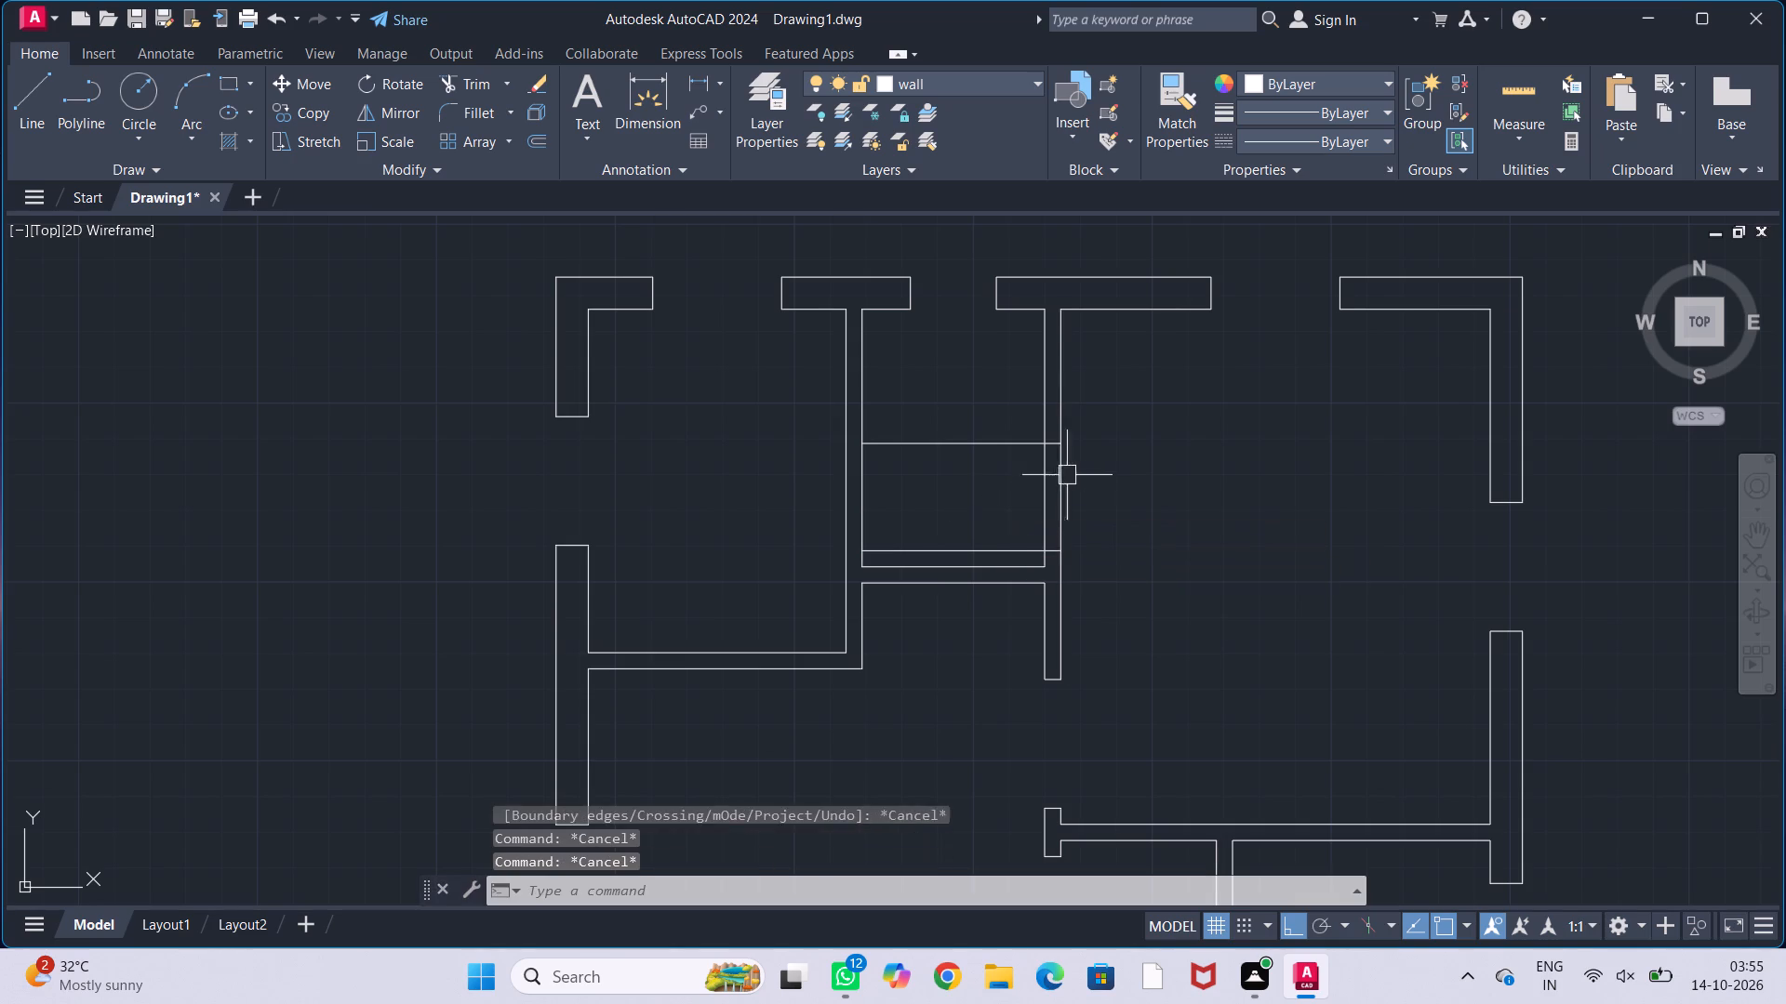
{"action": "key", "text": "Escape"}
Trim the wall between the guides to cut the small middle room's 2'6" opening, and remove the leftover guide lines.
{"action": "type", "text": "tr"}
{"action": "key", "text": "Return"}
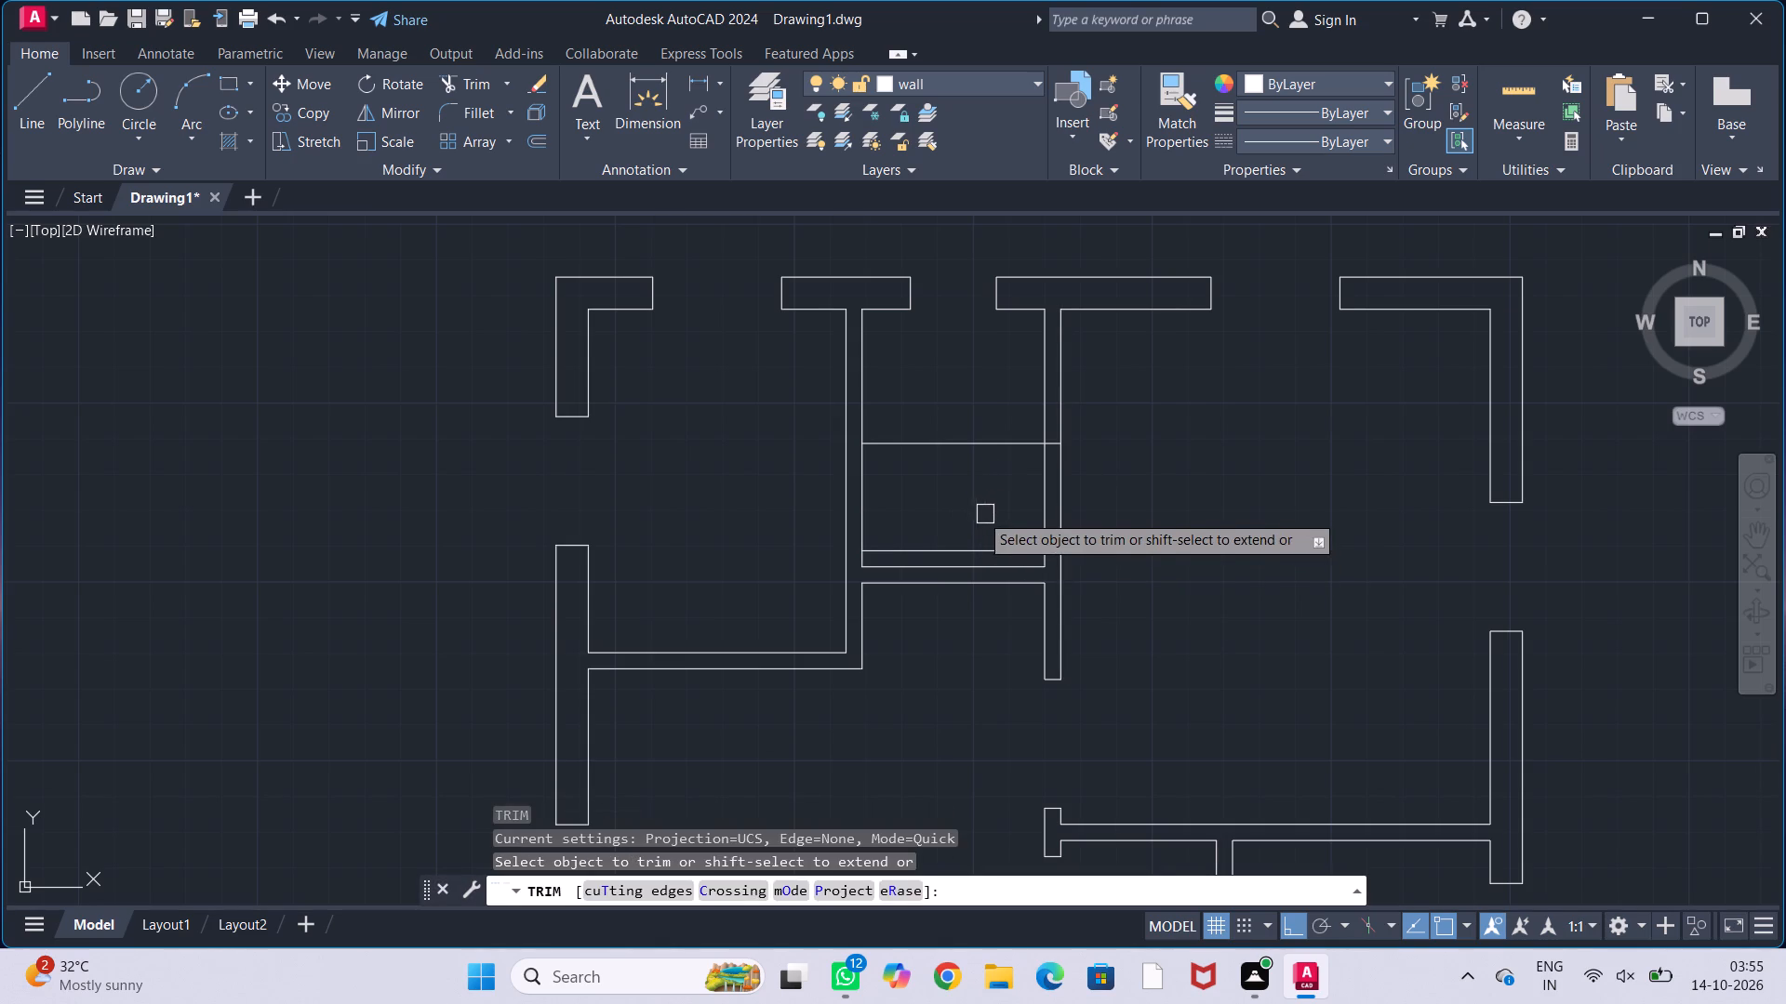
{"action": "left_click_drag", "start_coordinate": [967, 487], "coordinate": [1279, 501]}
{"action": "left_click_drag", "start_coordinate": [987, 417], "coordinate": [987, 471]}
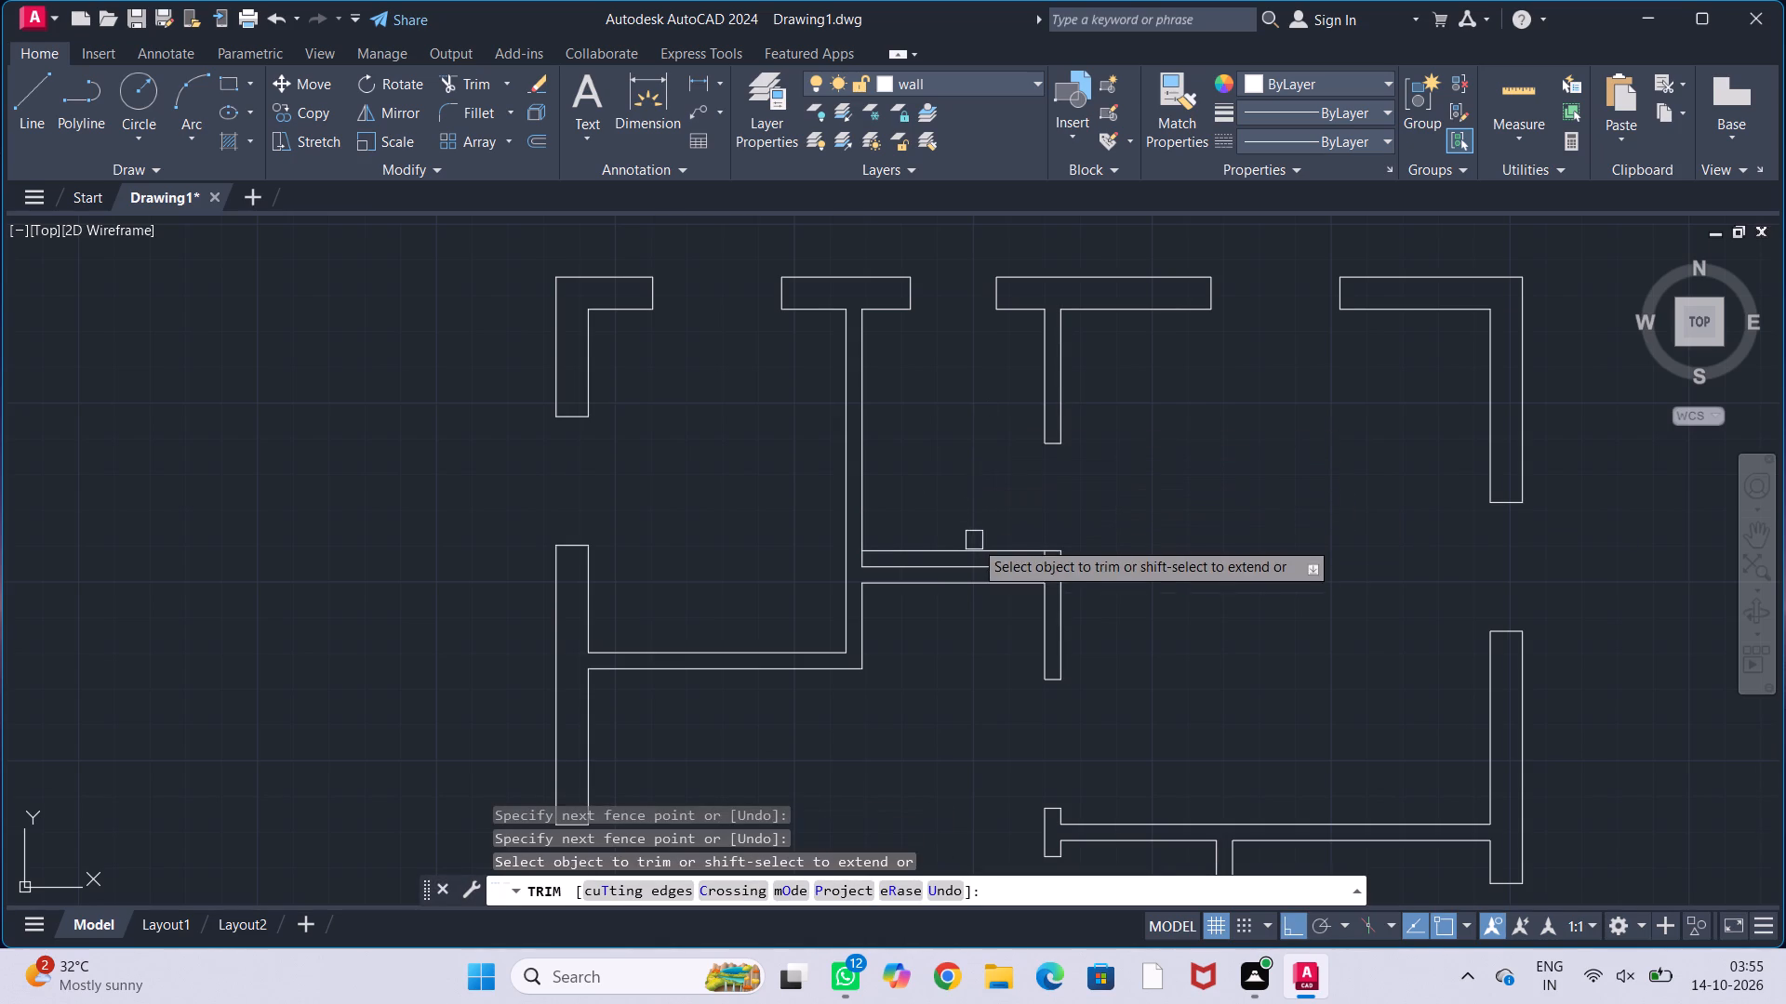
{"action": "left_click", "coordinate": [978, 545]}
{"action": "key", "text": "Escape"}
{"action": "key", "text": "Escape"}
{"action": "key", "text": "Escape"}
{"action": "key", "text": "Escape"}
Review the whole floor plan, from the upper rooms down to the staircase, checking the wall openings.
{"action": "scroll", "coordinate": [991, 446], "scroll_direction": "down", "scroll_amount": 2}
{"action": "middle_click_drag", "start_coordinate": [1004, 469], "coordinate": [1003, 449]}
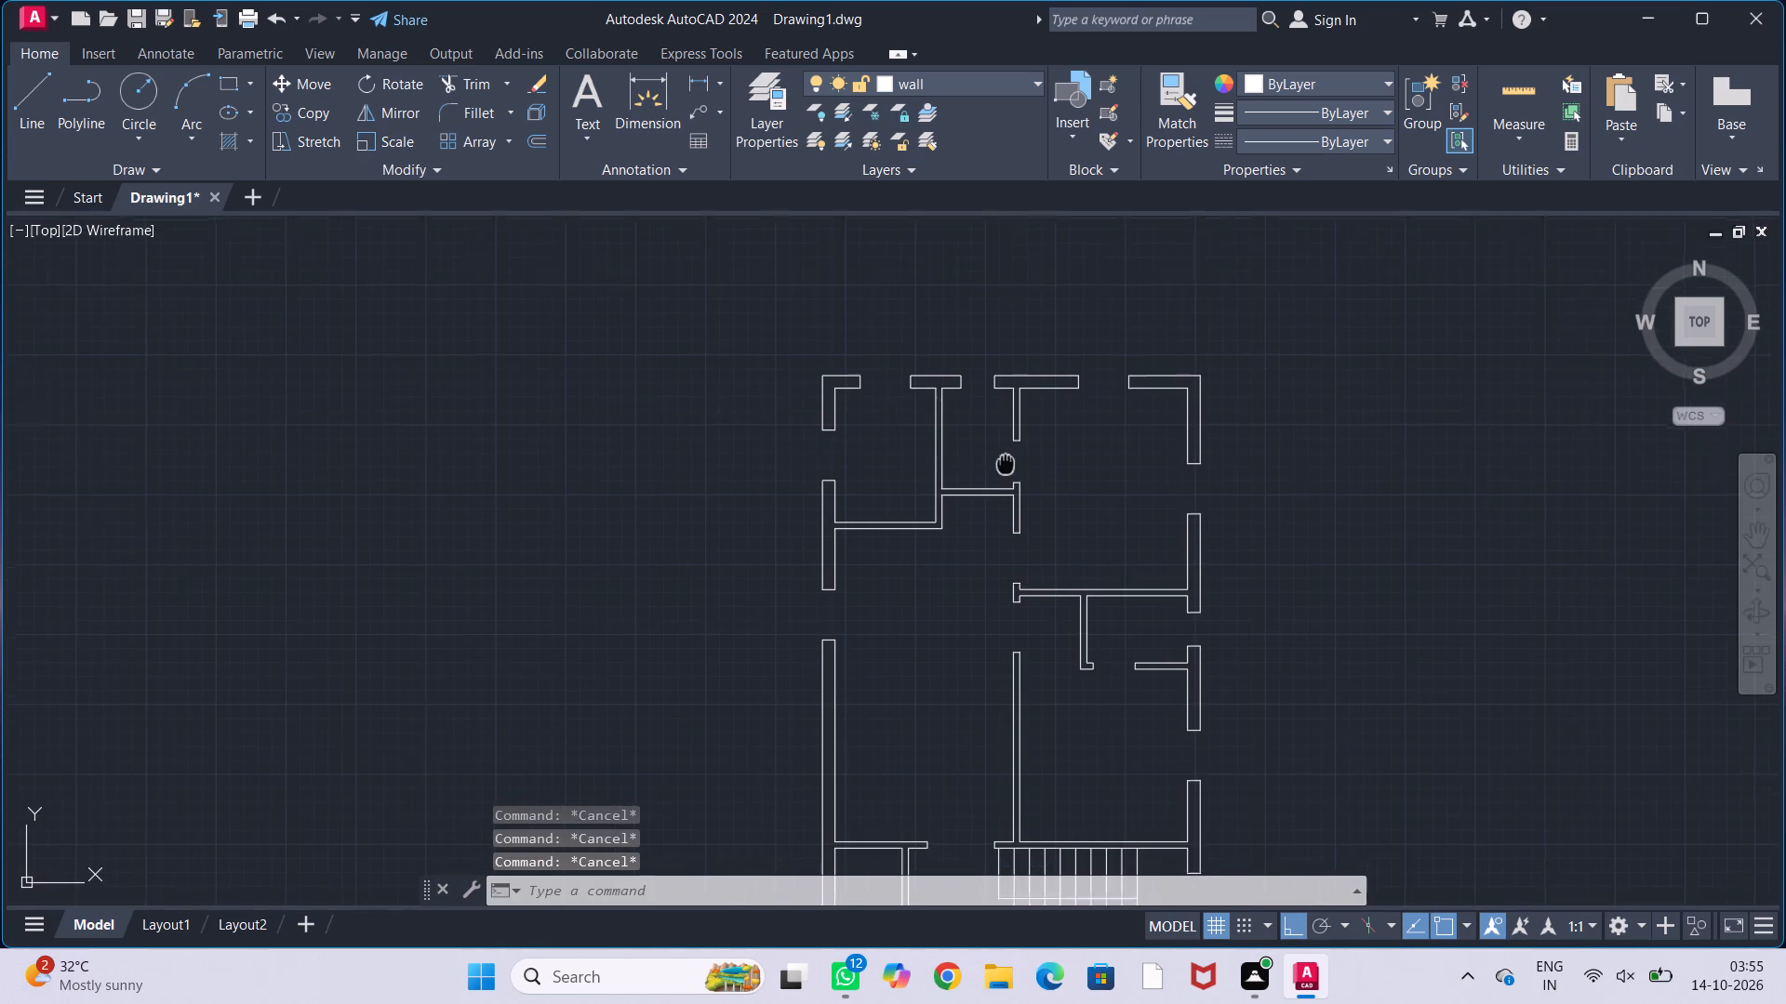
{"action": "middle_click_drag", "start_coordinate": [1003, 449], "coordinate": [1011, 429]}
{"action": "middle_click", "coordinate": [1119, 461]}
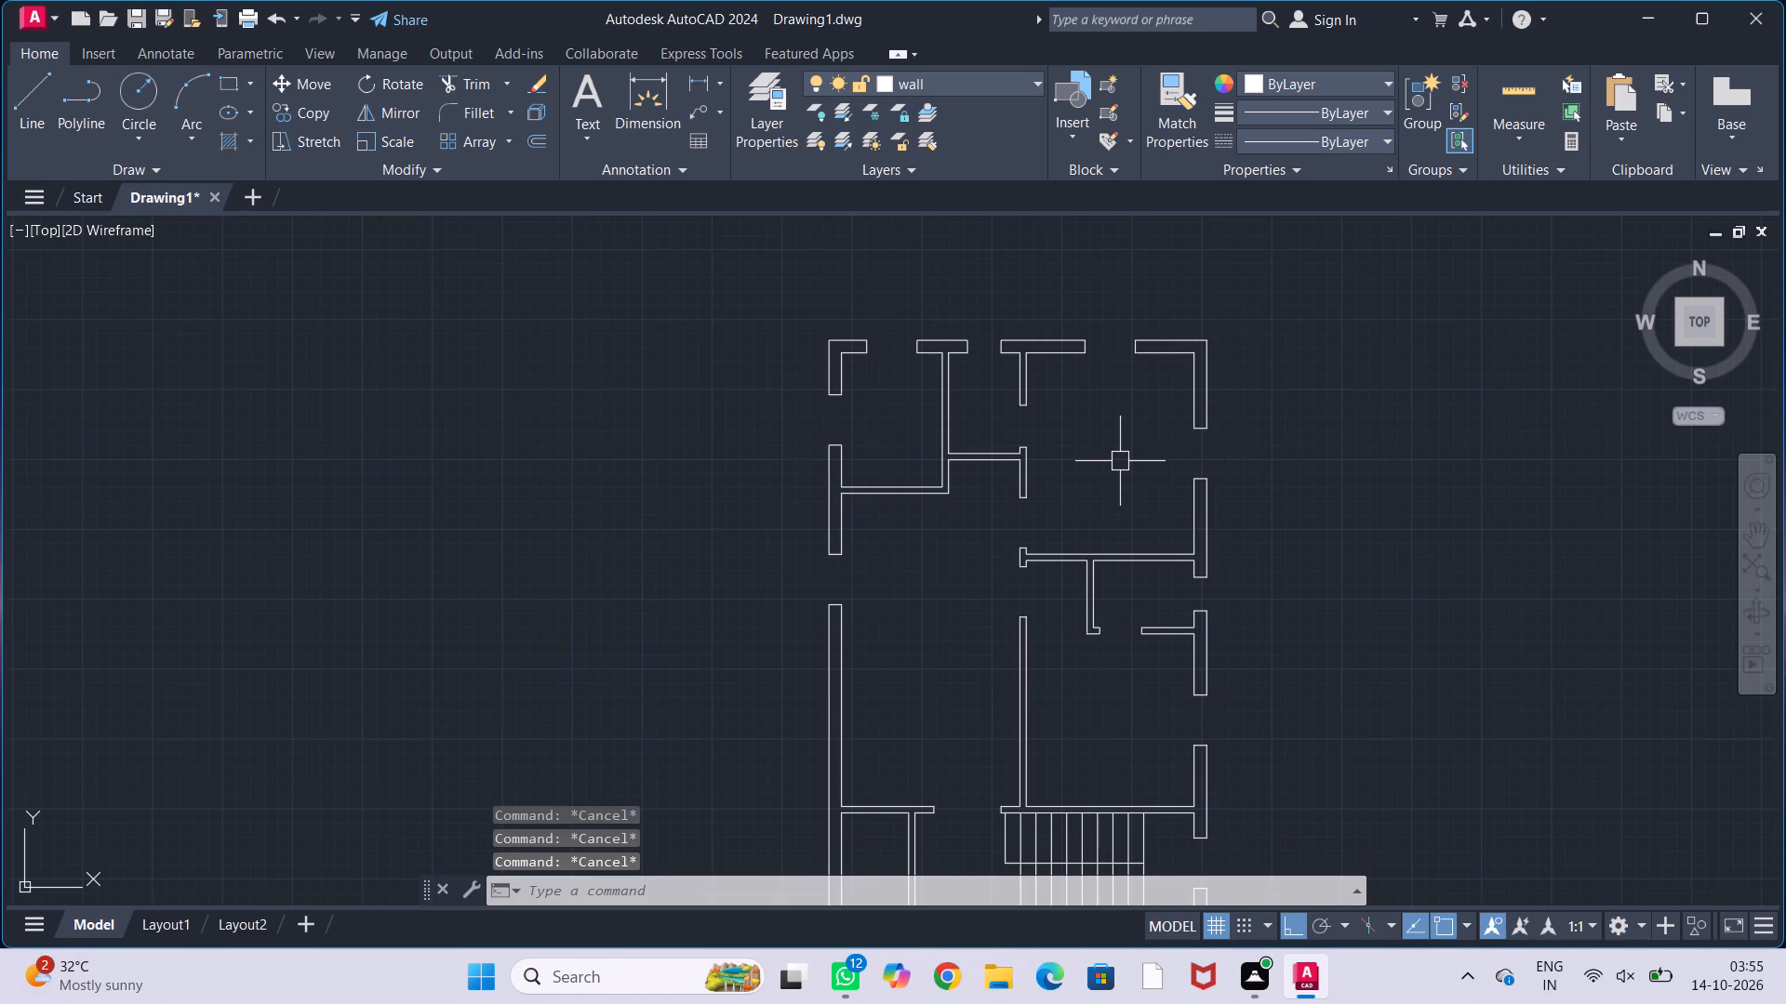
{"action": "middle_click_drag", "start_coordinate": [1012, 627], "coordinate": [1020, 541]}
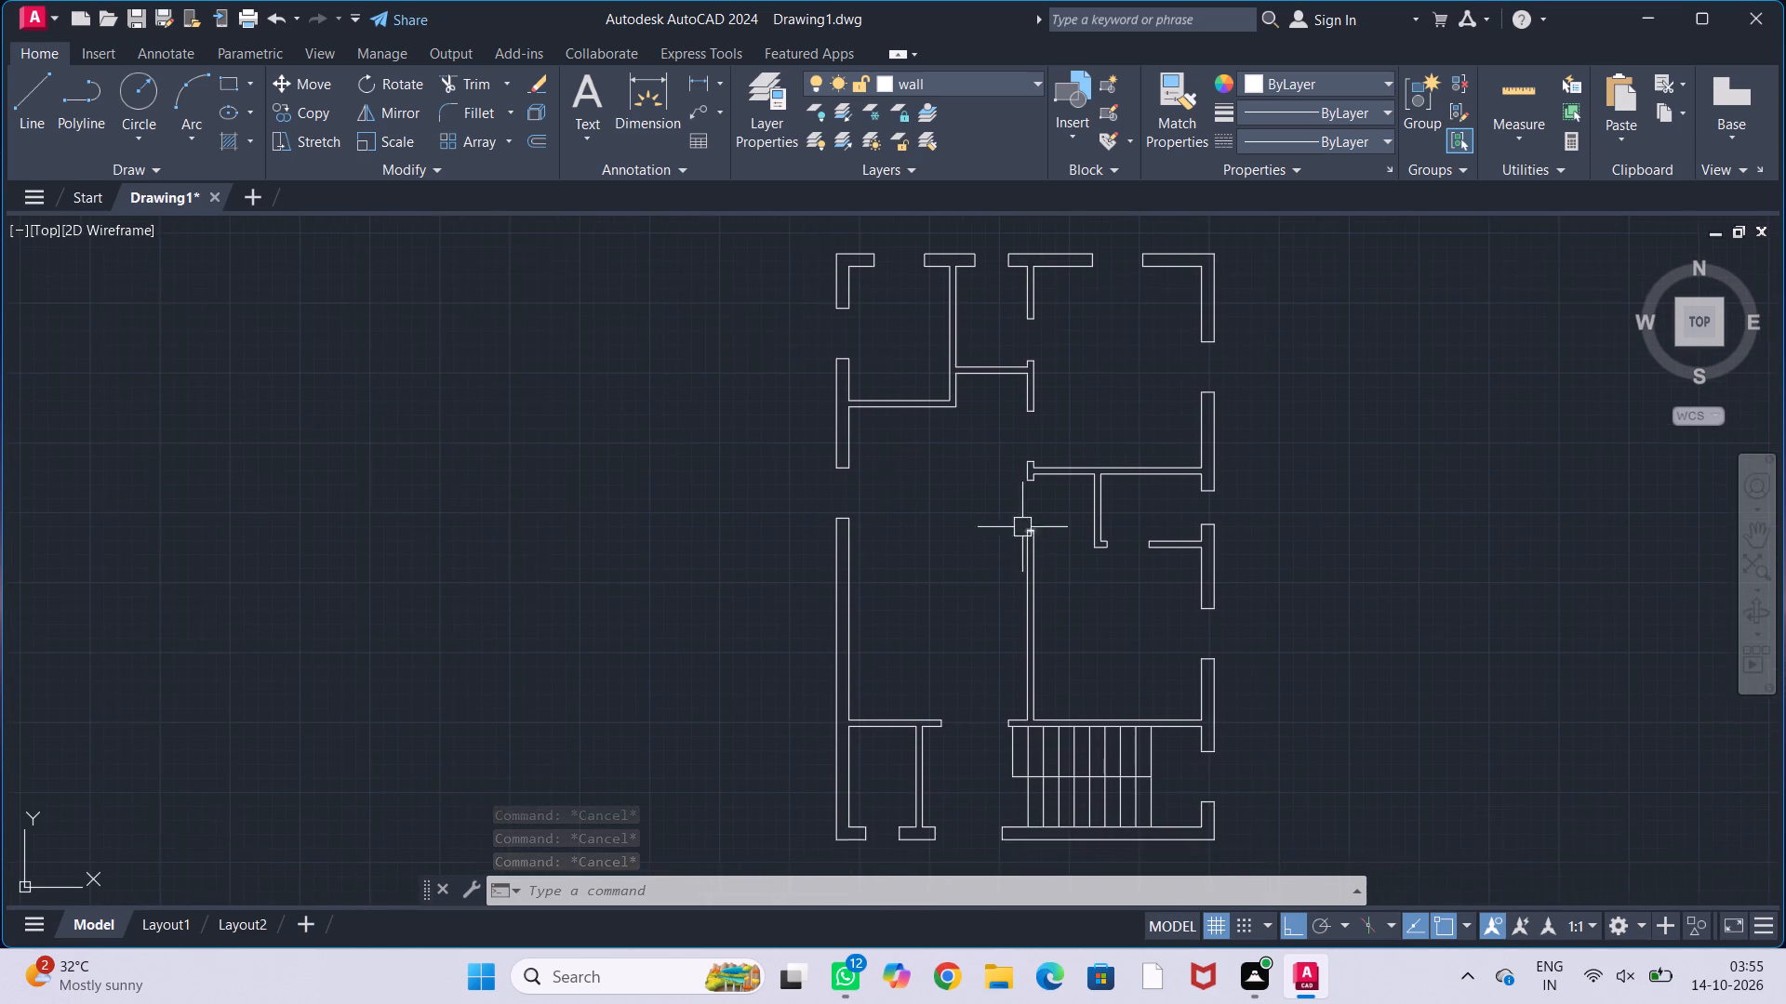
{"action": "middle_click_drag", "start_coordinate": [1019, 583], "coordinate": [979, 545]}
{"action": "middle_click_drag", "start_coordinate": [990, 608], "coordinate": [979, 597]}
{"action": "middle_click_drag", "start_coordinate": [1107, 601], "coordinate": [1094, 601]}
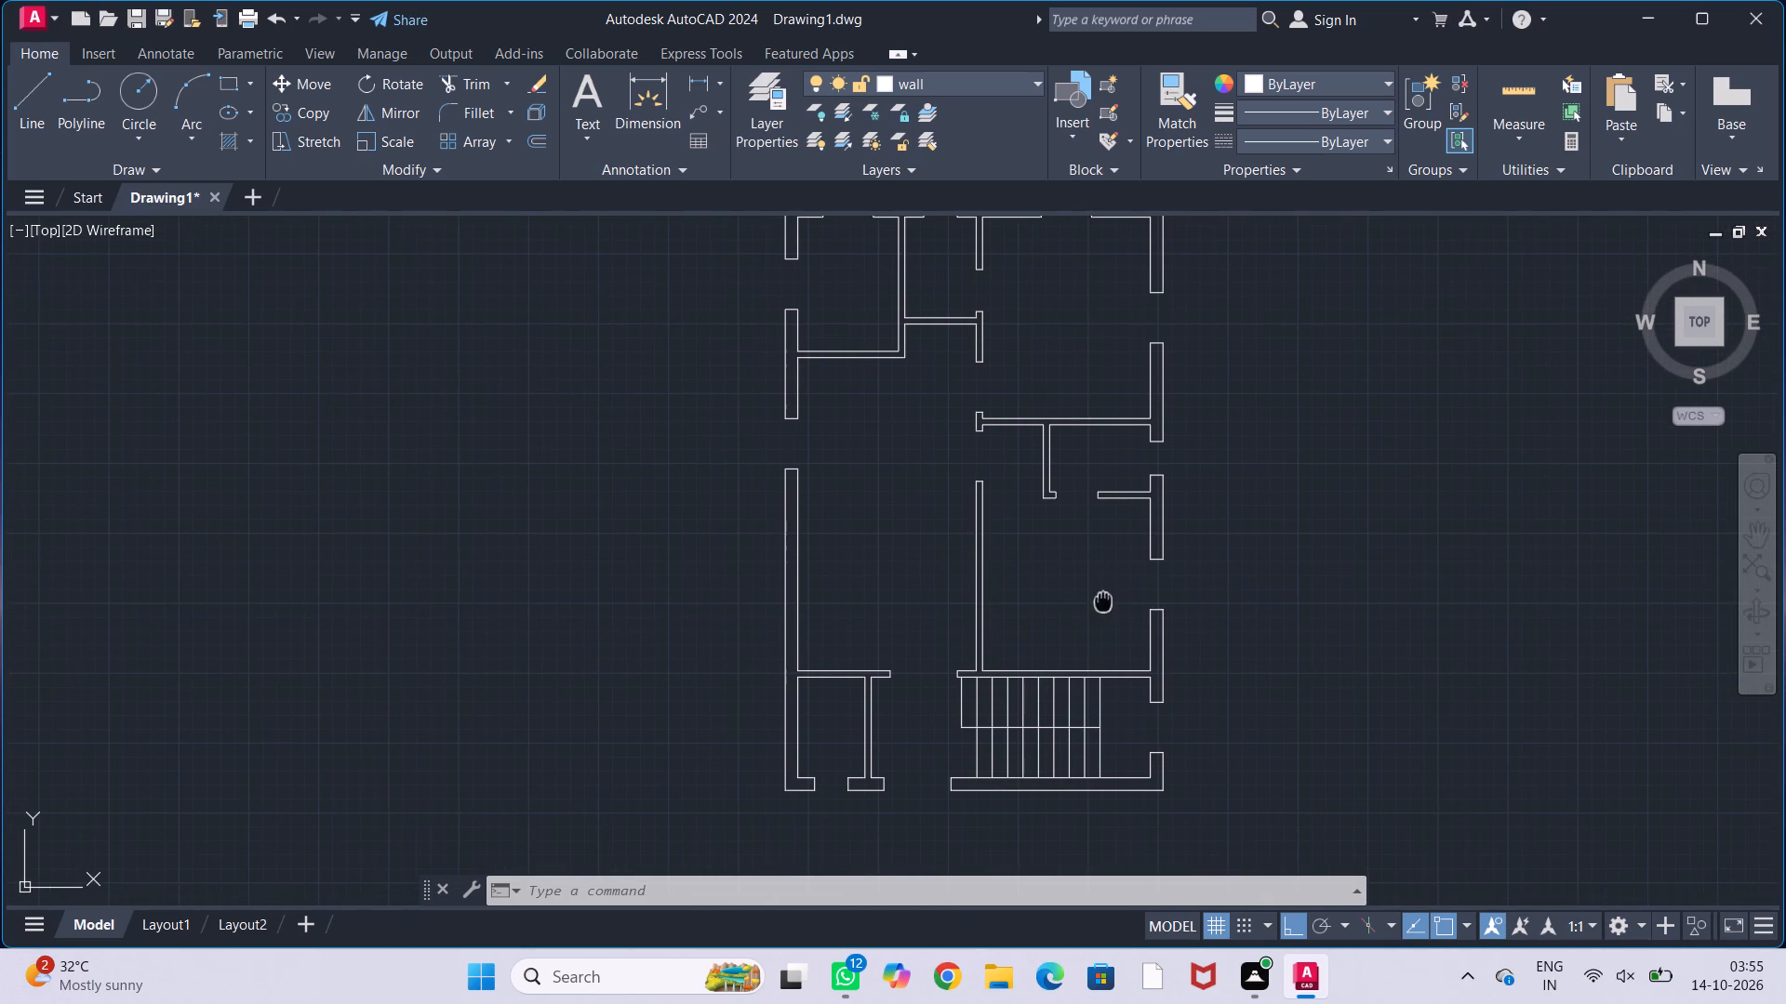
{"action": "middle_click_drag", "start_coordinate": [1094, 601], "coordinate": [1016, 602]}
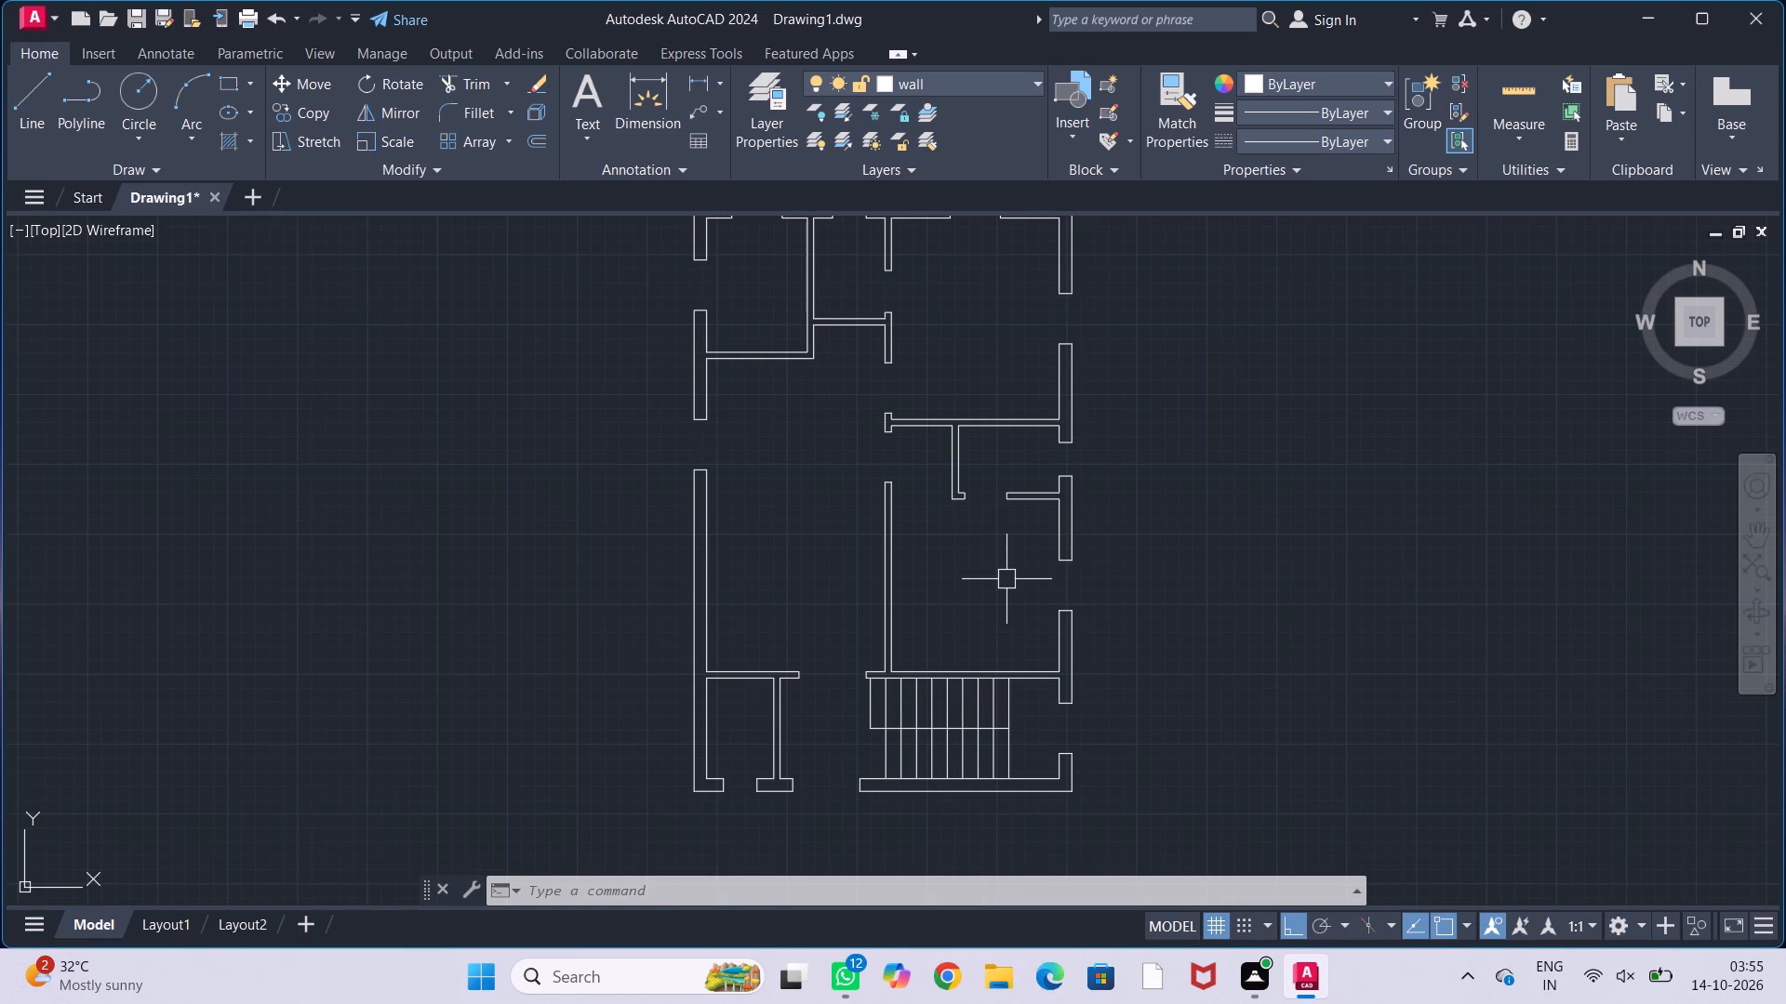
{"action": "middle_click_drag", "start_coordinate": [970, 587], "coordinate": [976, 631]}
{"action": "scroll", "coordinate": [977, 631], "scroll_direction": "down", "scroll_amount": 1}
{"action": "middle_click_drag", "start_coordinate": [977, 631], "coordinate": [858, 641]}
{"action": "scroll", "coordinate": [872, 639], "scroll_direction": "up", "scroll_amount": 1}
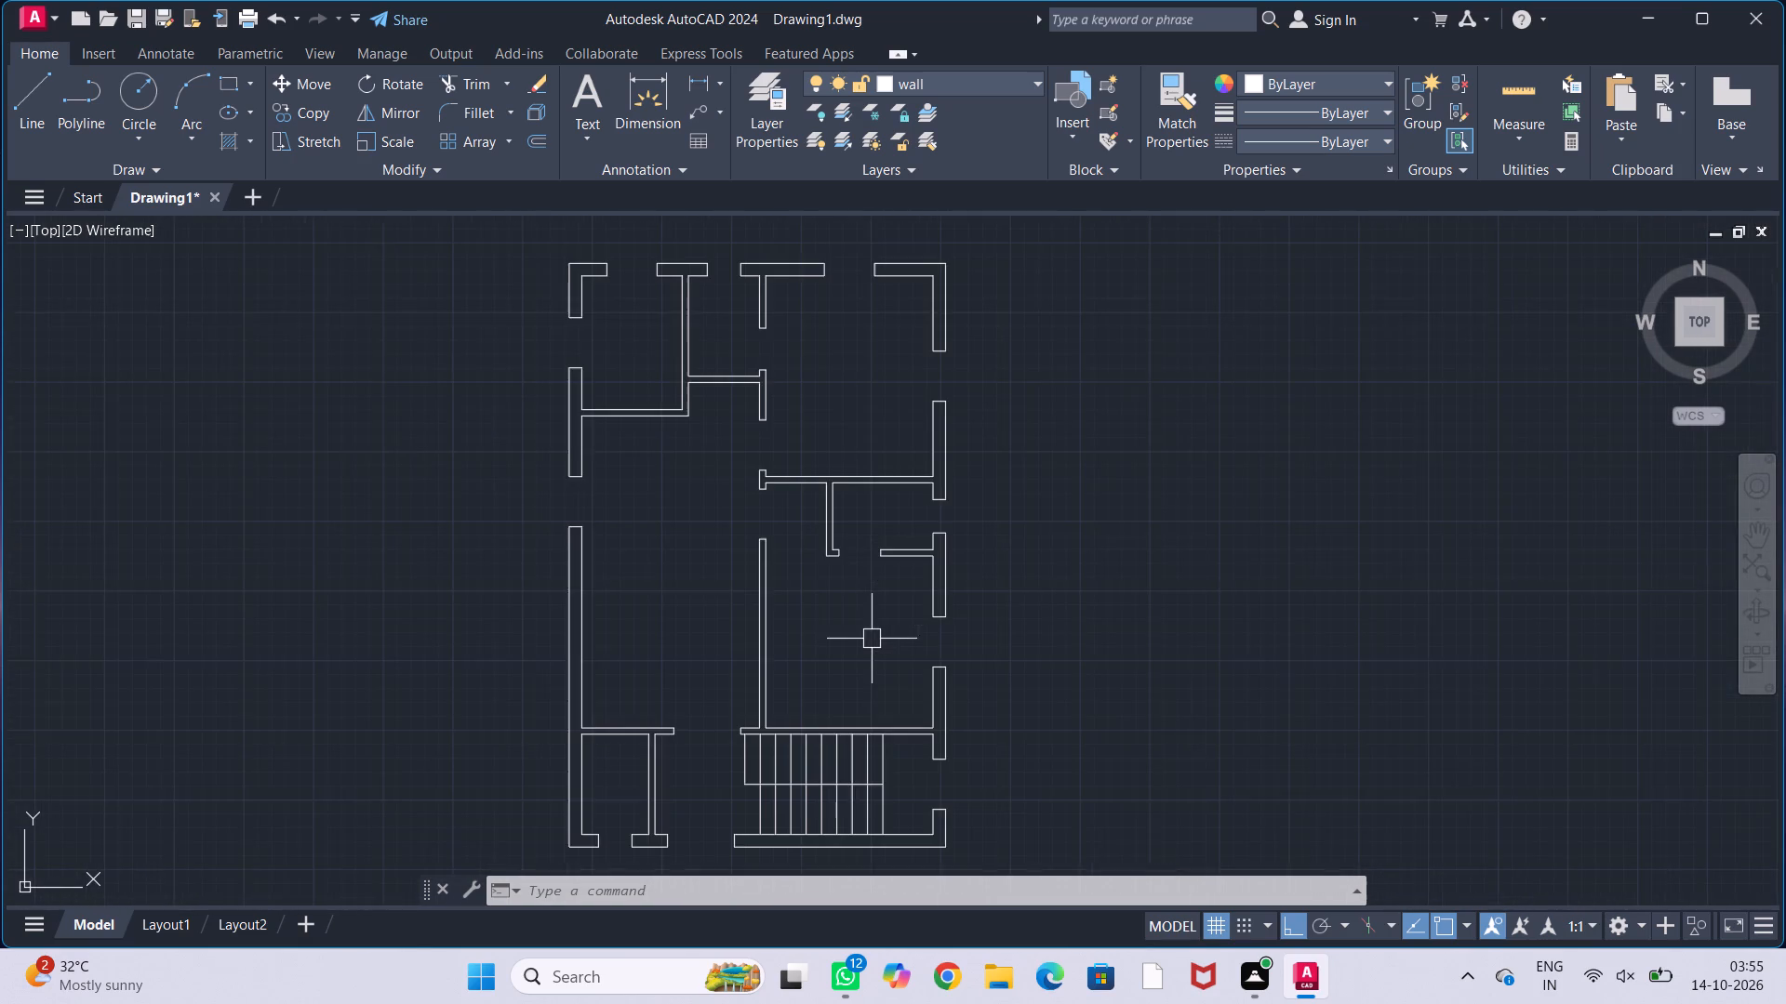
{"action": "middle_click_drag", "start_coordinate": [872, 648], "coordinate": [826, 623]}
{"action": "middle_click_drag", "start_coordinate": [1016, 604], "coordinate": [872, 599]}
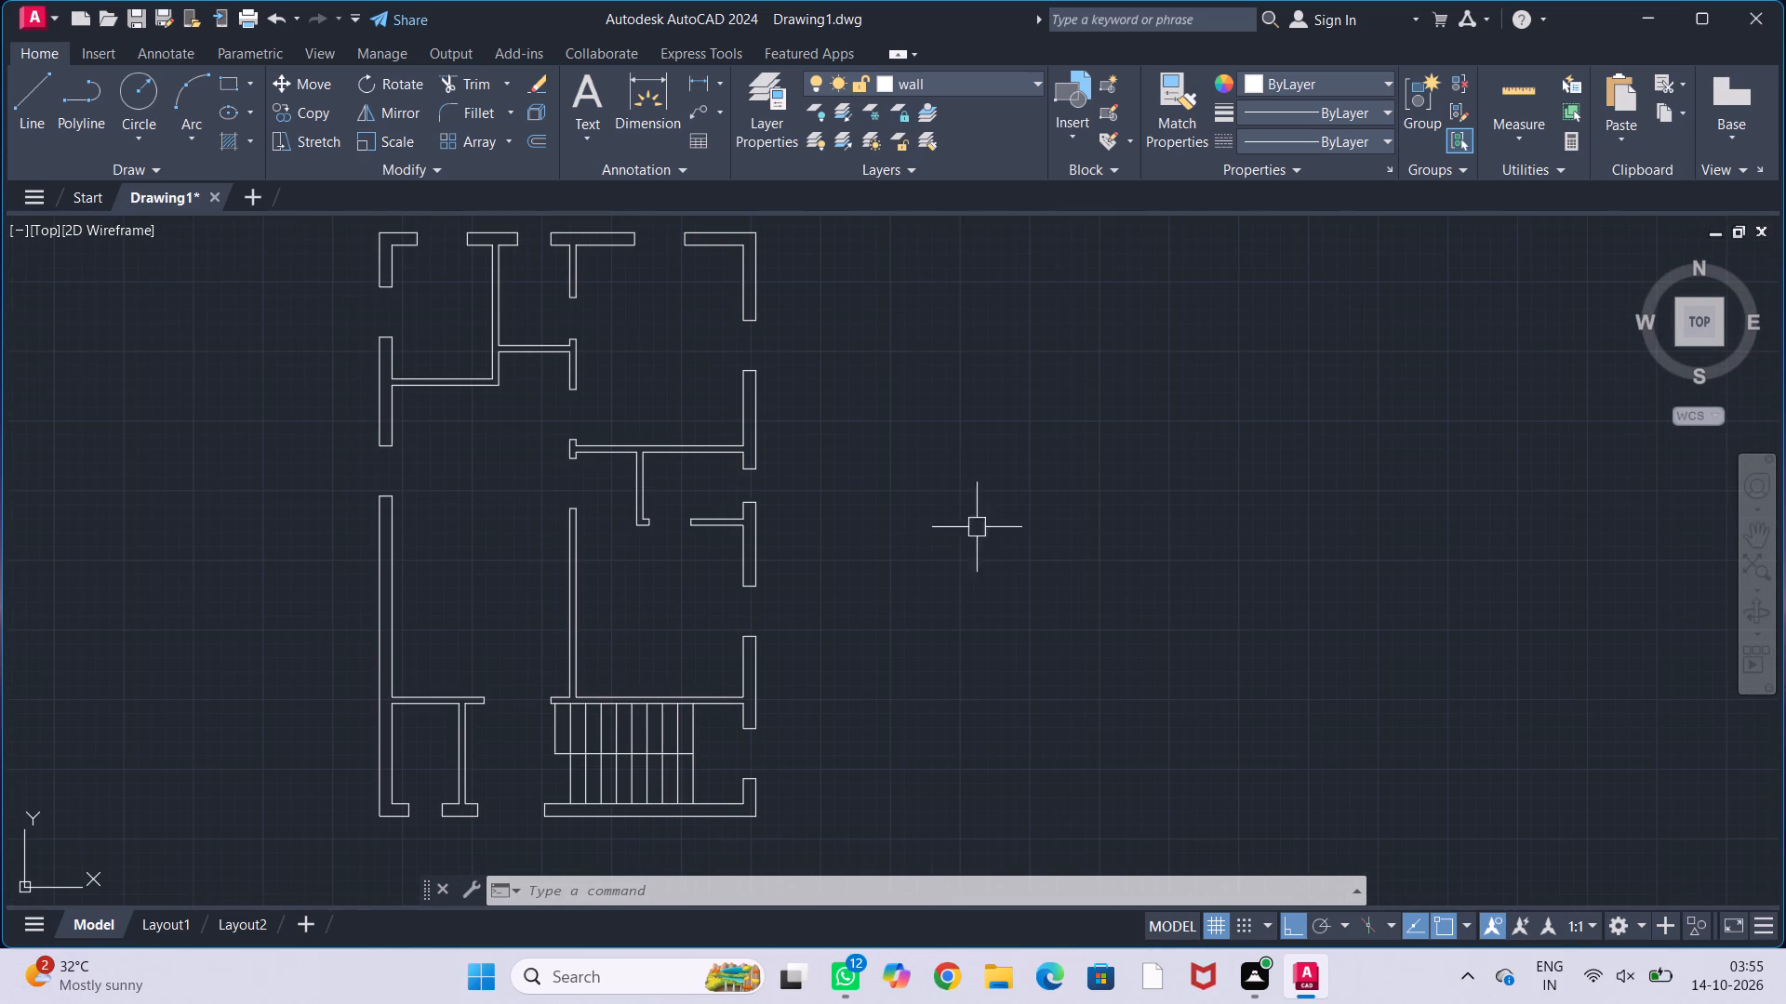
{"action": "scroll", "coordinate": [1043, 469], "scroll_direction": "down", "scroll_amount": 1}
{"action": "middle_click_drag", "start_coordinate": [1053, 472], "coordinate": [889, 548]}
{"action": "scroll", "coordinate": [903, 541], "scroll_direction": "up", "scroll_amount": 1}
{"action": "middle_click_drag", "start_coordinate": [935, 528], "coordinate": [1028, 492]}
{"action": "scroll", "coordinate": [1035, 487], "scroll_direction": "down", "scroll_amount": 1}
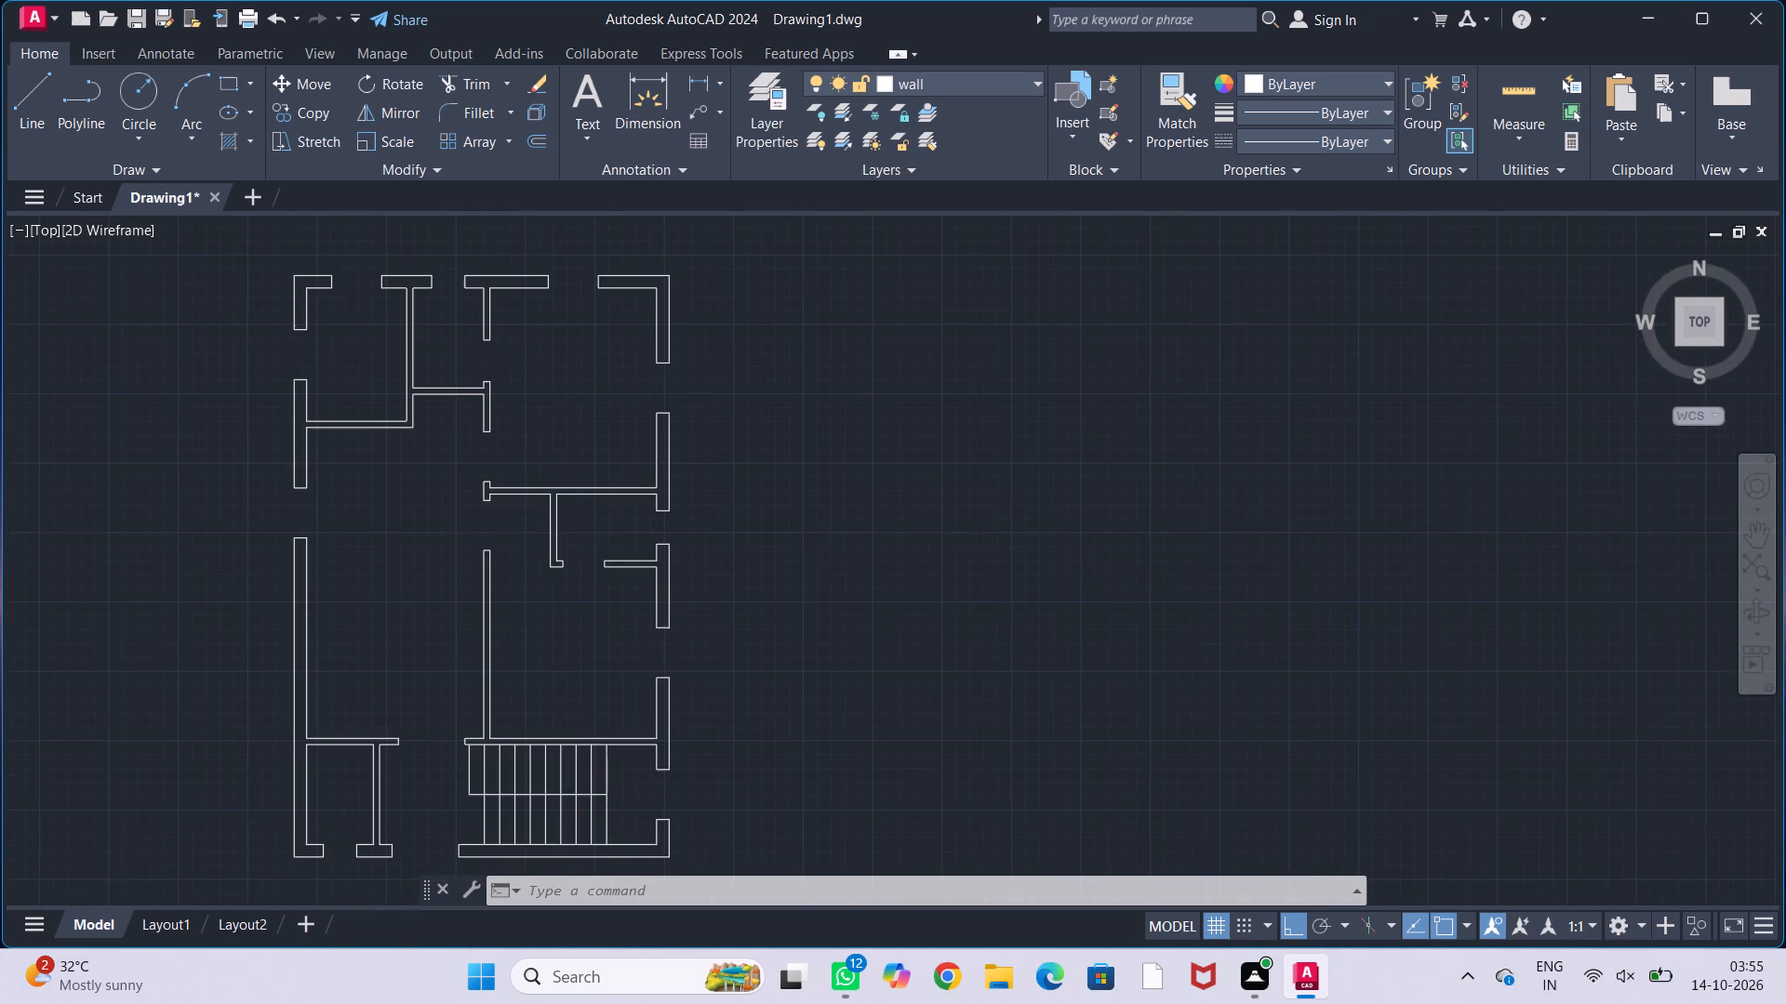
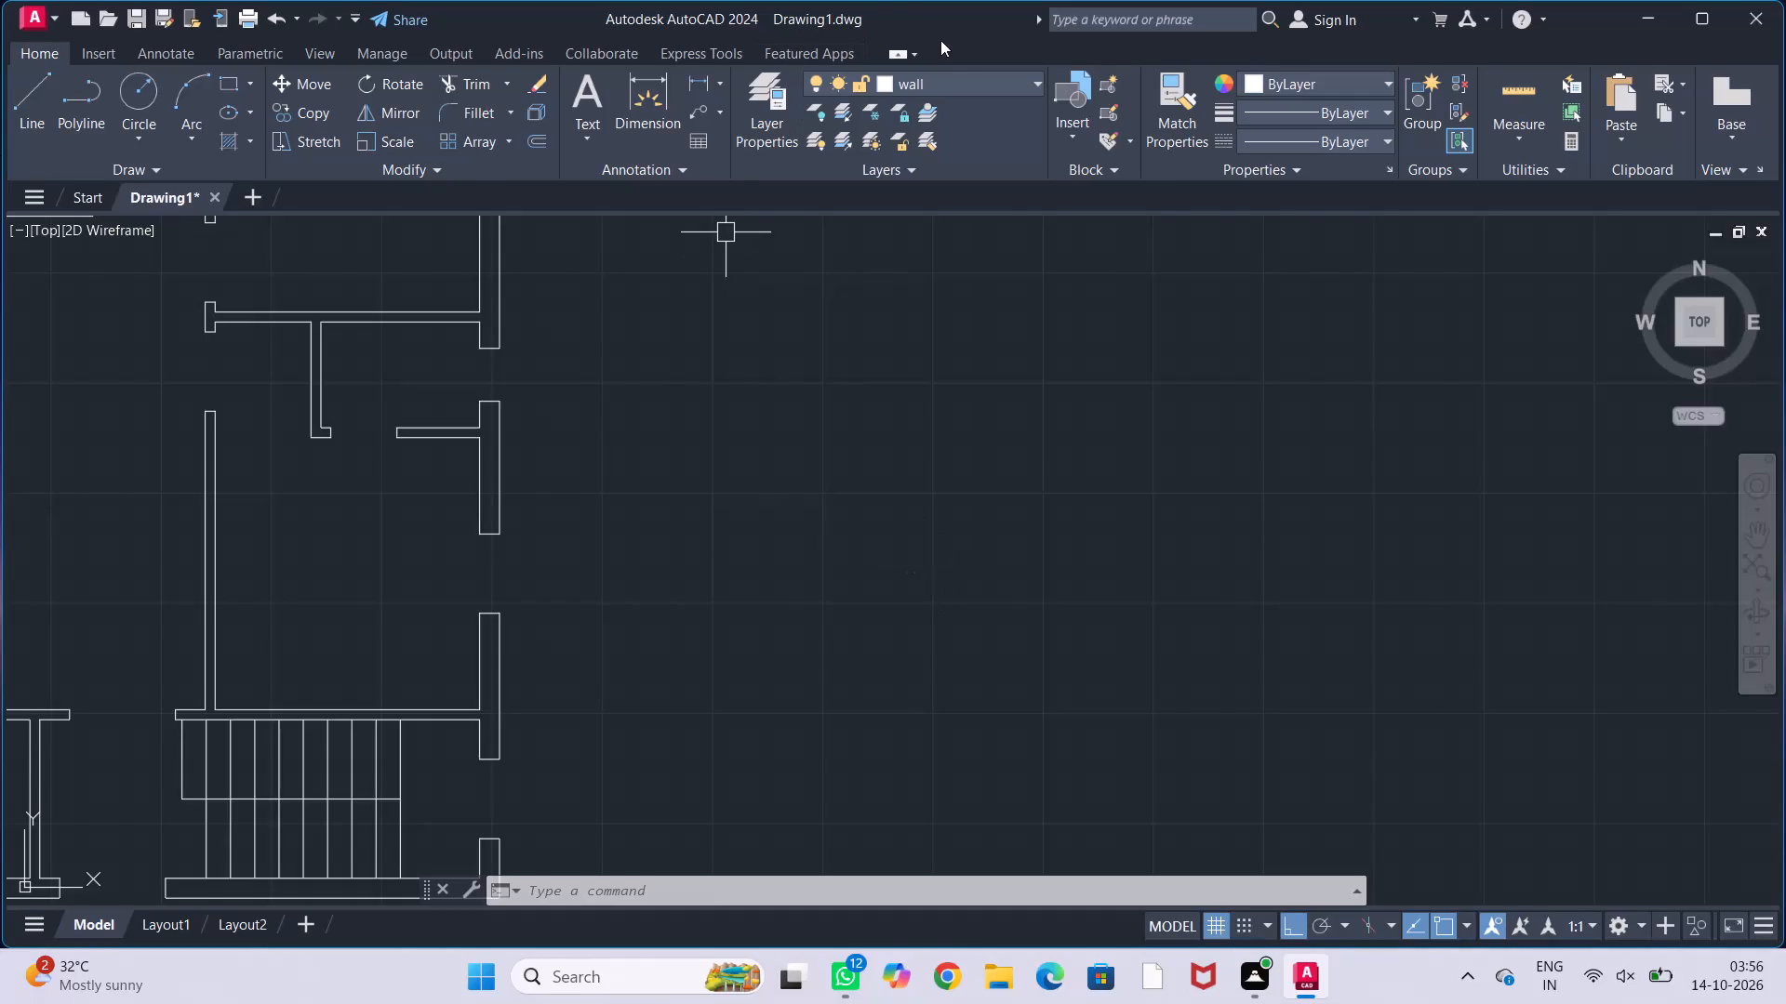
Make the door layer current.
{"action": "left_click", "coordinate": [963, 83]}
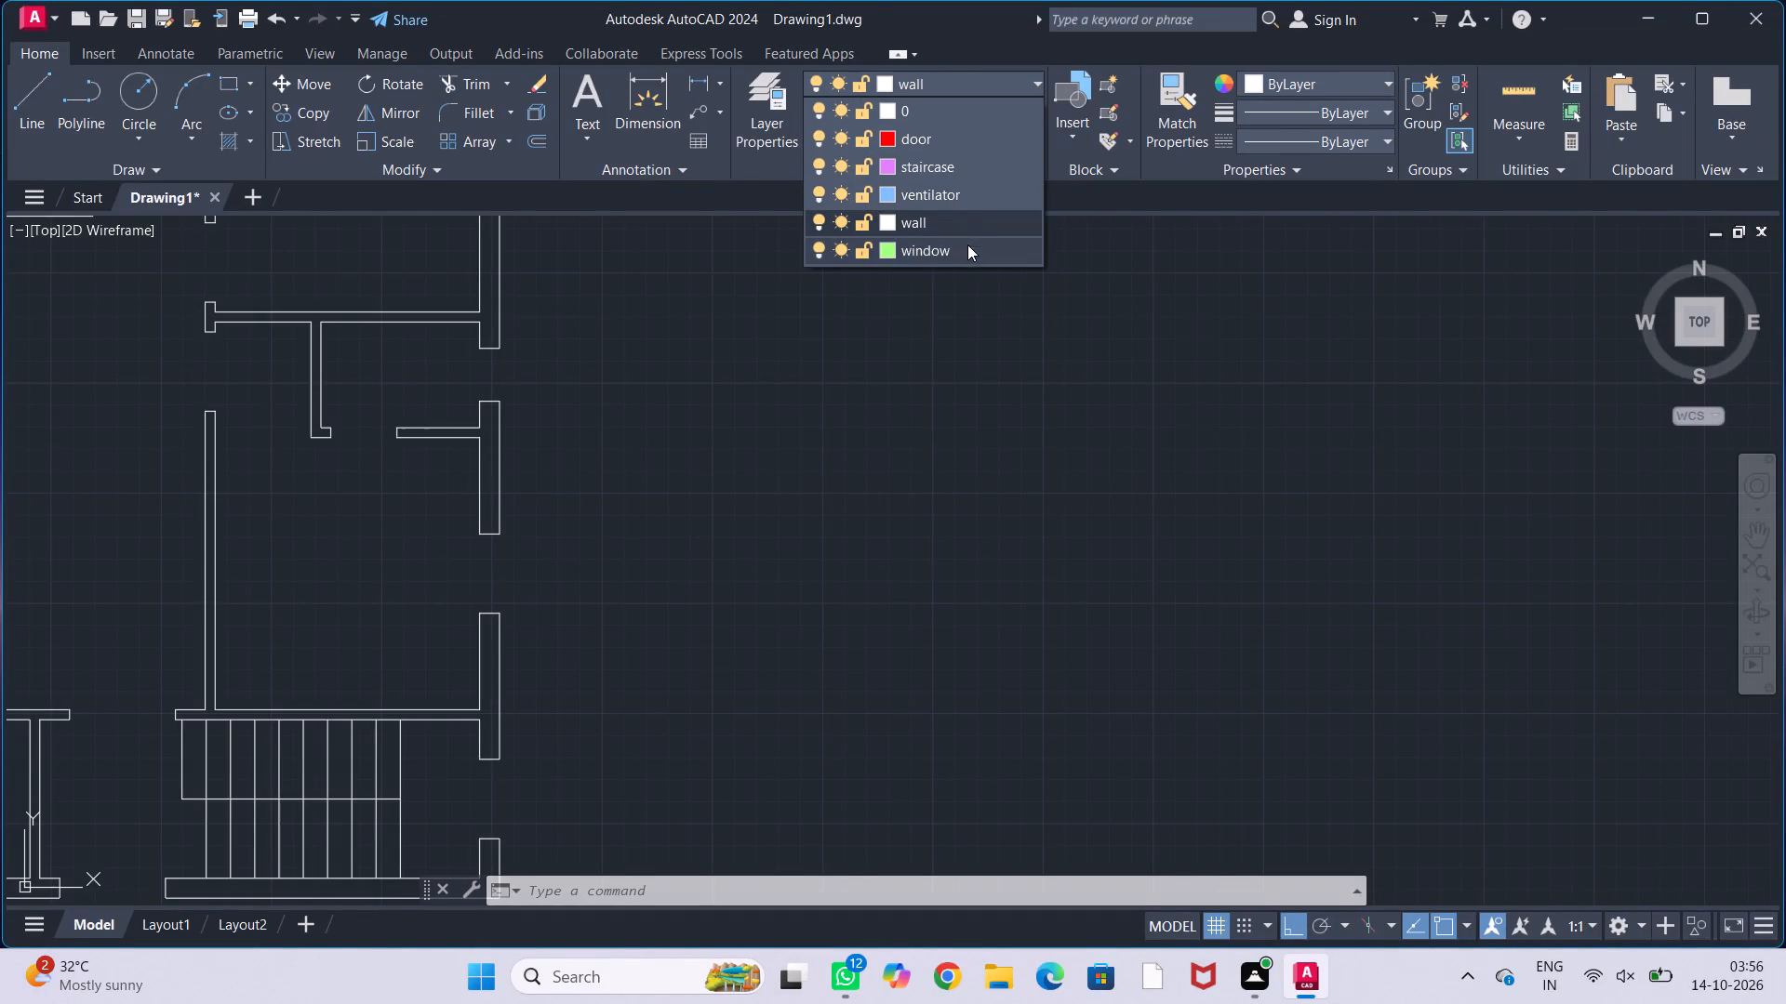
{"action": "left_click", "coordinate": [959, 139]}
Start a door jamb polyline in the empty space beside the plan with segments 3" left, 4" up and 1.5" right.
{"action": "scroll", "coordinate": [910, 500], "scroll_direction": "up", "scroll_amount": 1}
{"action": "middle_click_drag", "start_coordinate": [908, 496], "coordinate": [965, 510]}
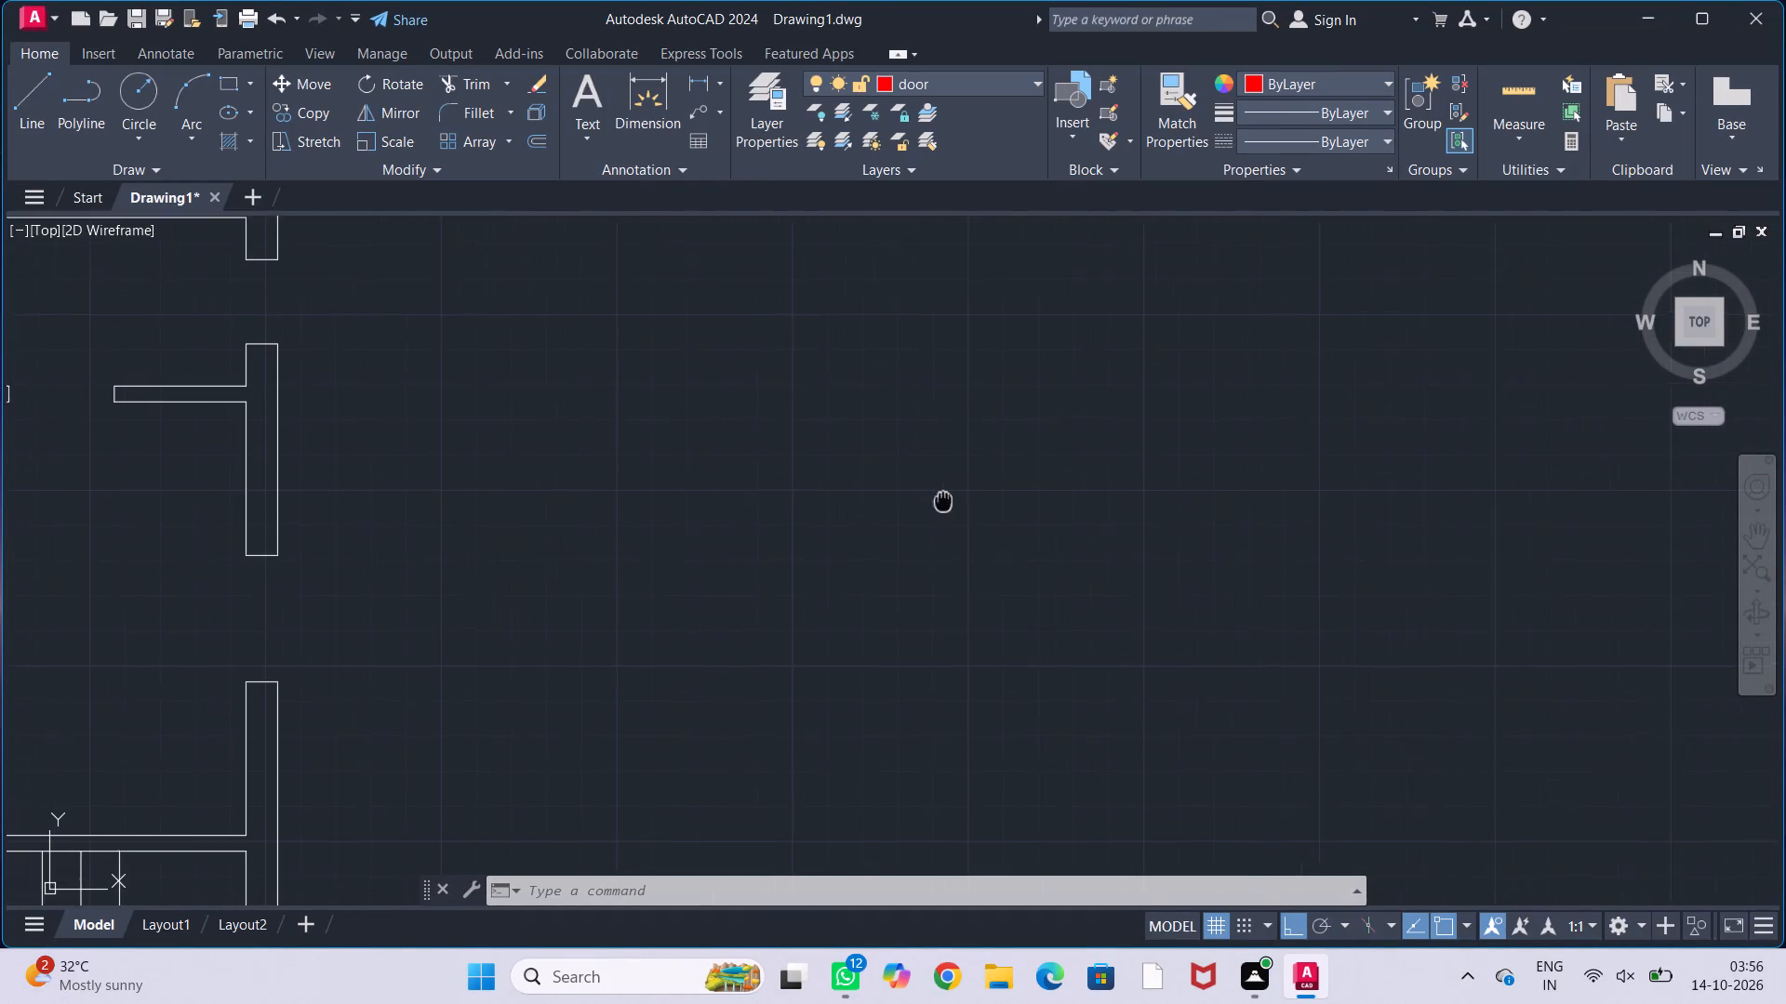
{"action": "middle_click_drag", "start_coordinate": [965, 510], "coordinate": [966, 510]}
{"action": "type", "text": "pl"}
{"action": "key", "text": "Return"}
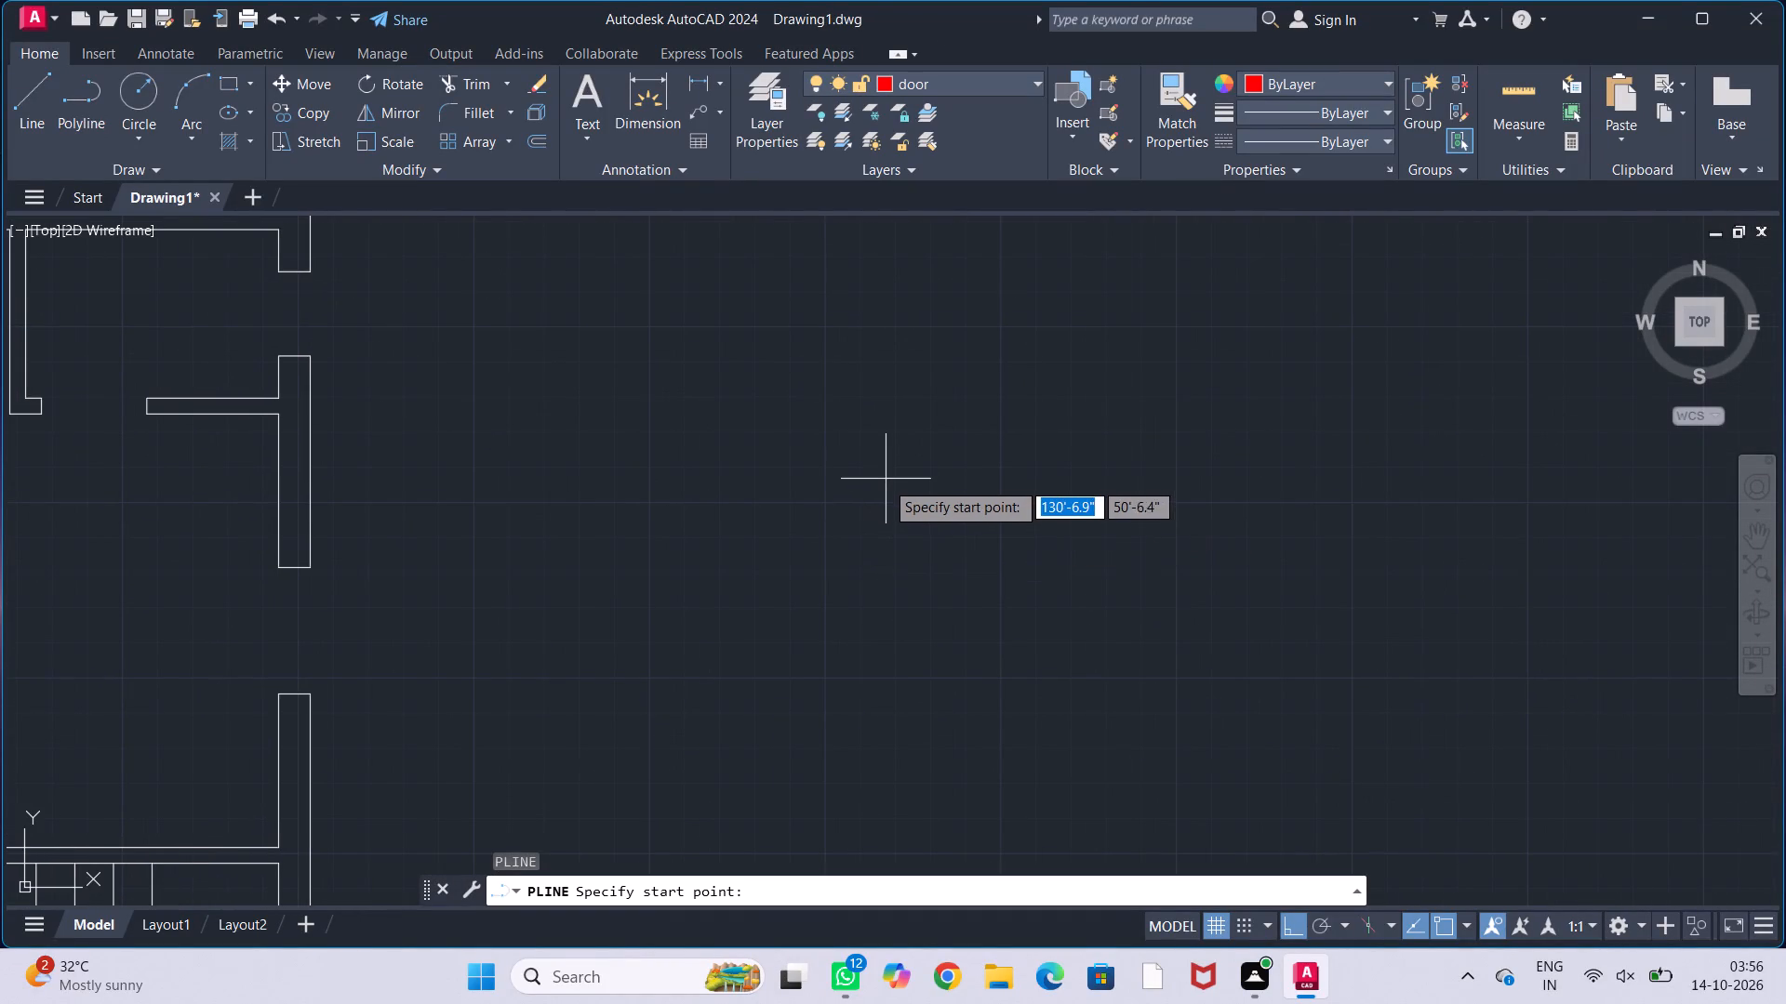
{"action": "left_click", "coordinate": [1025, 500]}
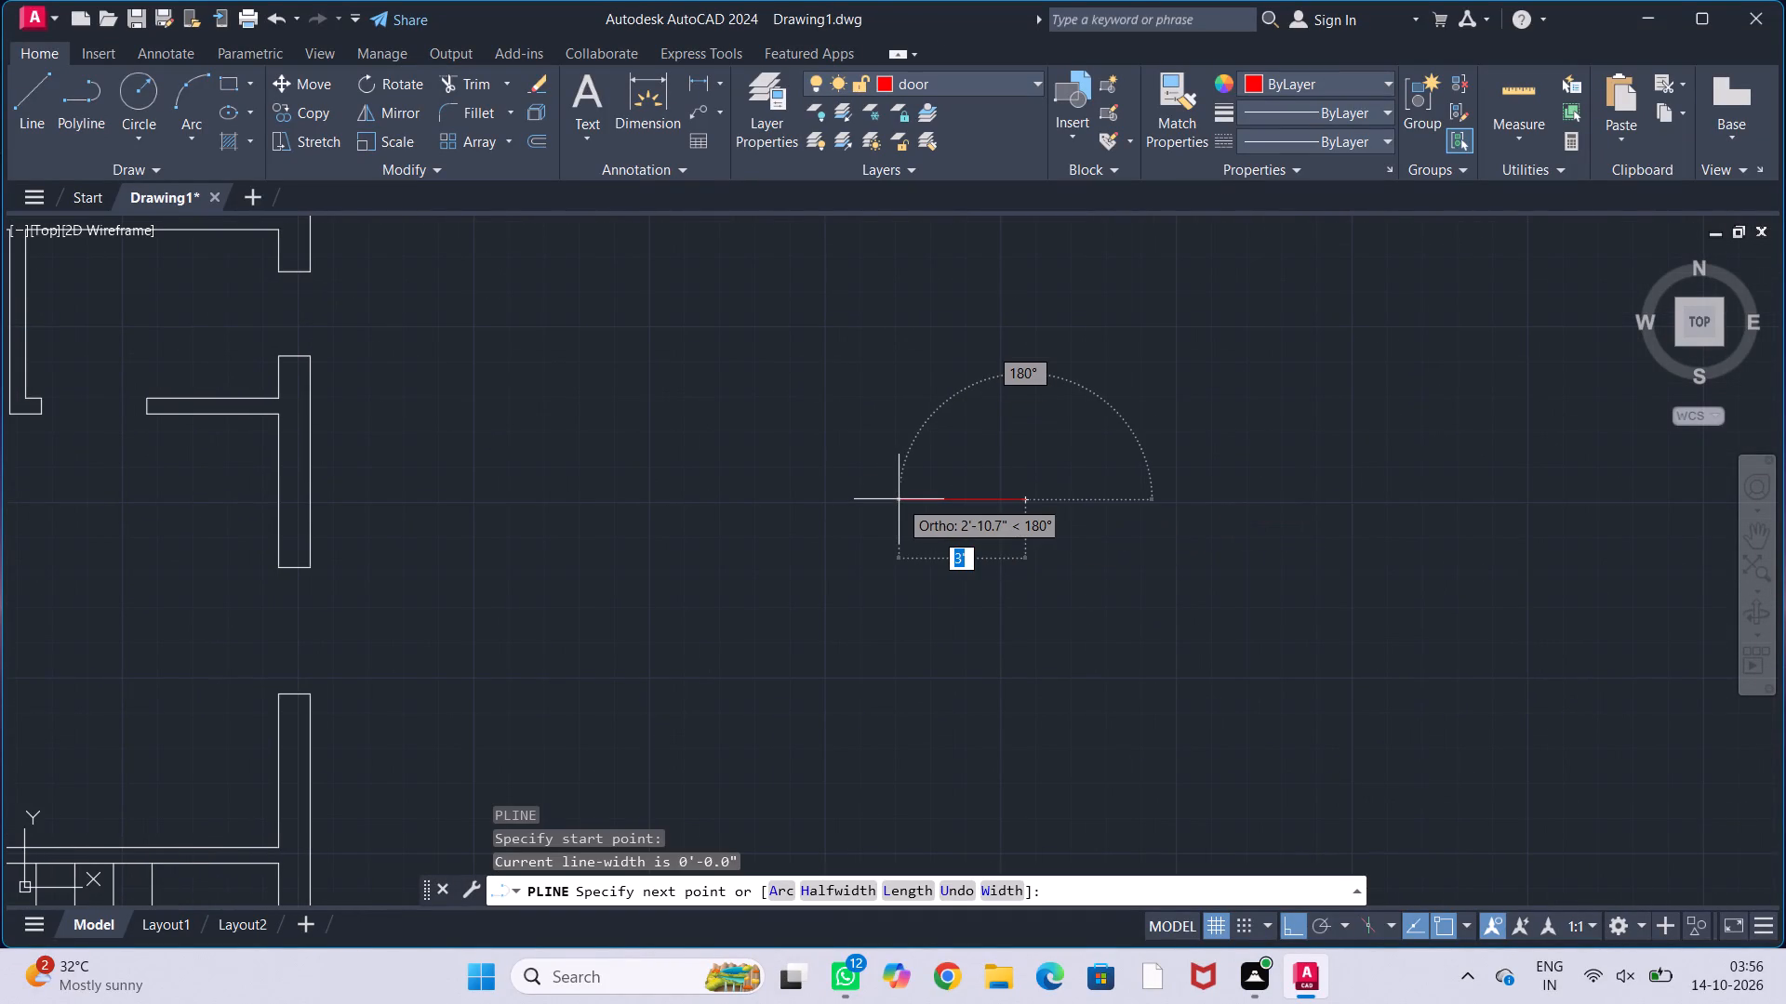
{"action": "type", "text": "3\""}
{"action": "key", "text": "Return"}
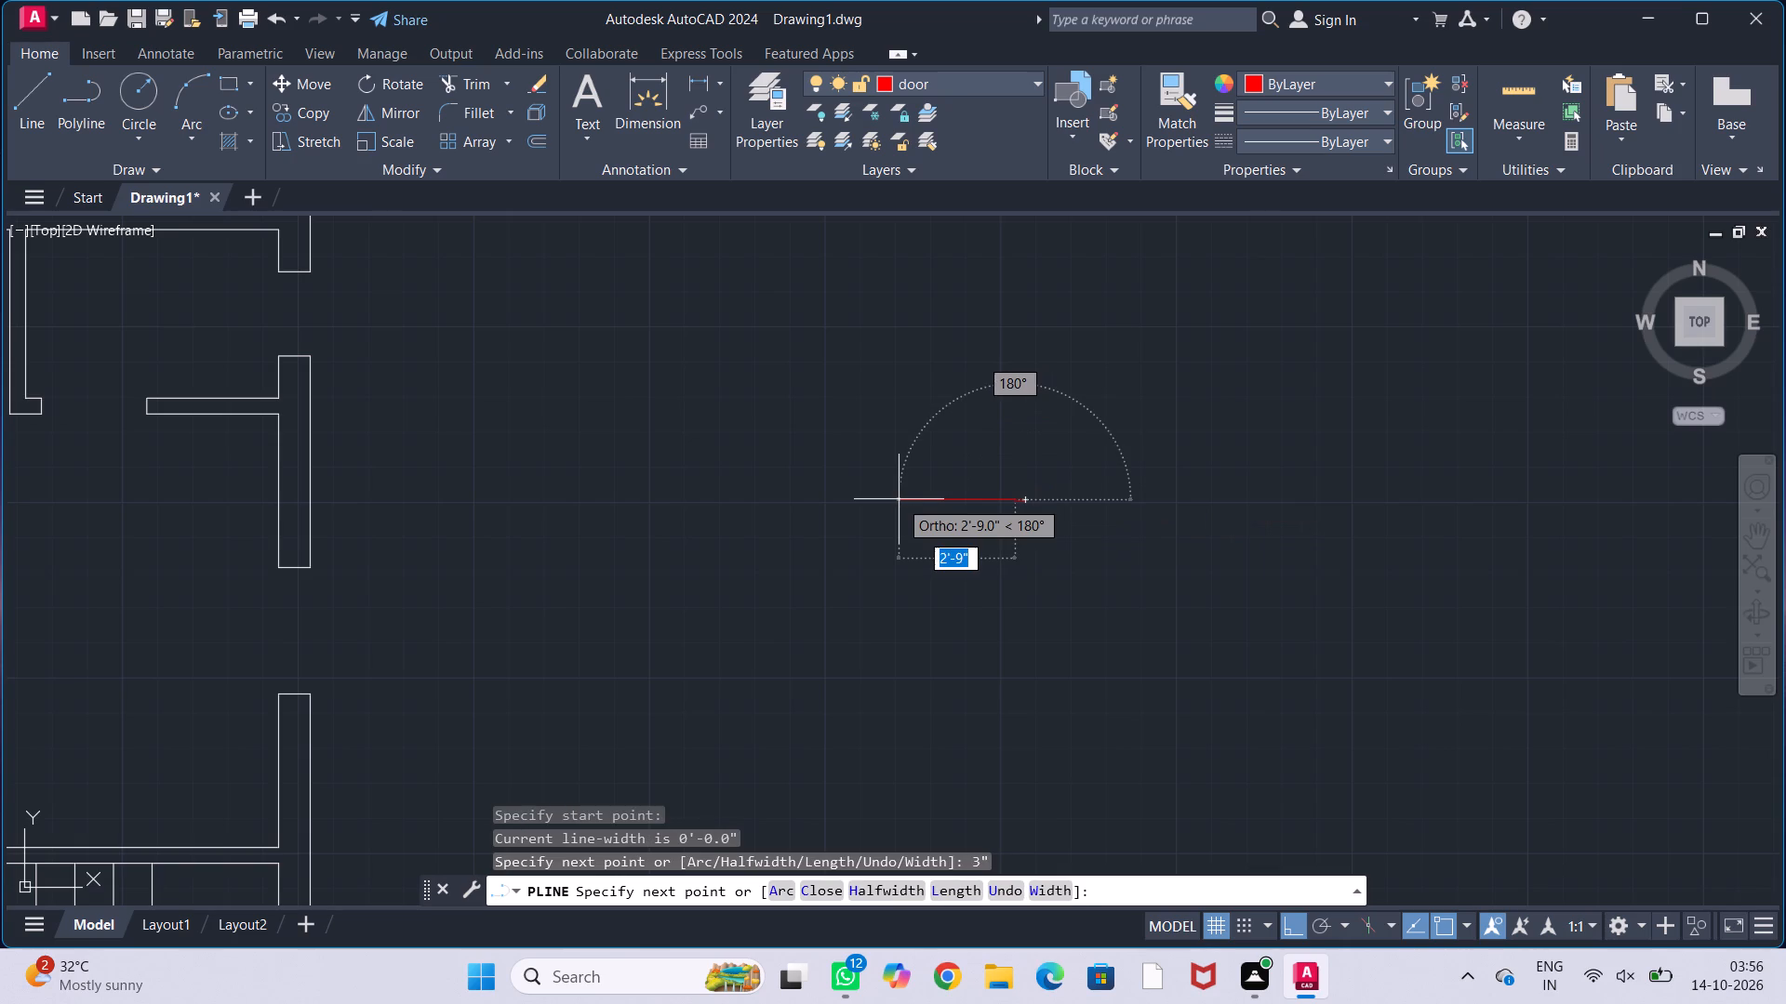
{"action": "scroll", "coordinate": [897, 508], "scroll_direction": "up", "scroll_amount": 1}
{"action": "scroll", "coordinate": [980, 471], "scroll_direction": "up", "scroll_amount": 2}
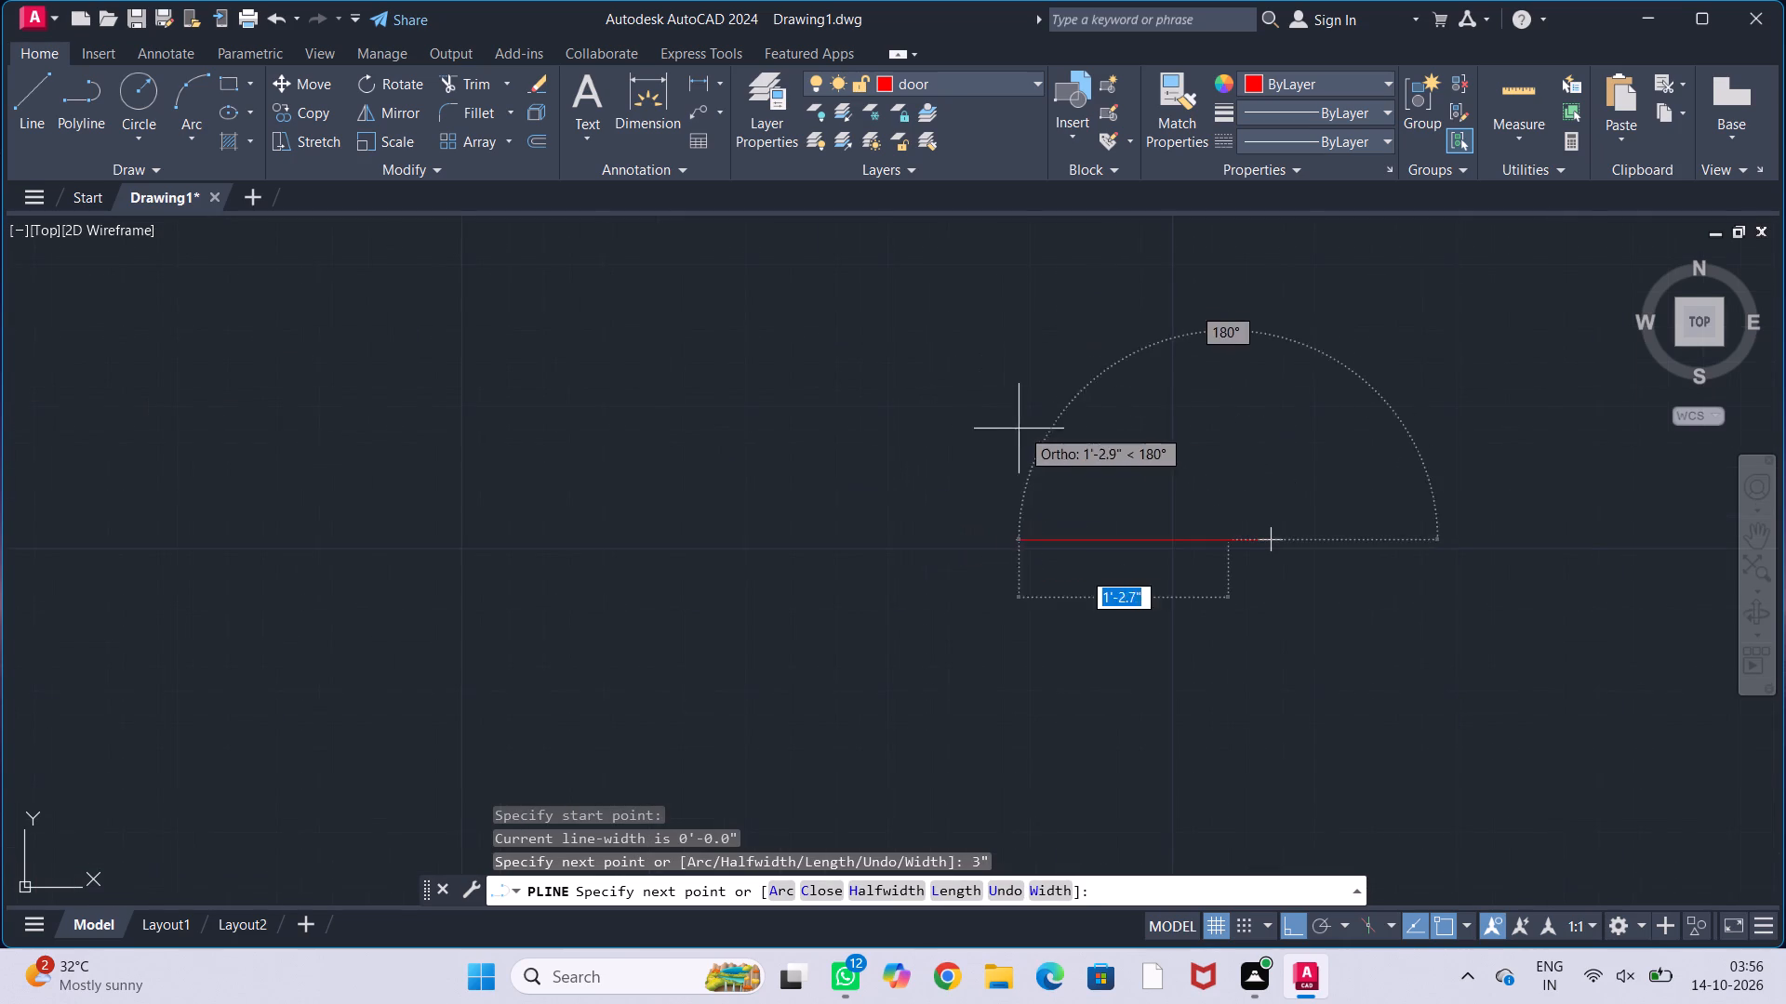
{"action": "middle_click_drag", "start_coordinate": [1094, 479], "coordinate": [668, 448]}
{"action": "scroll", "coordinate": [701, 445], "scroll_direction": "up", "scroll_amount": 2}
{"action": "middle_click_drag", "start_coordinate": [925, 415], "coordinate": [828, 405]}
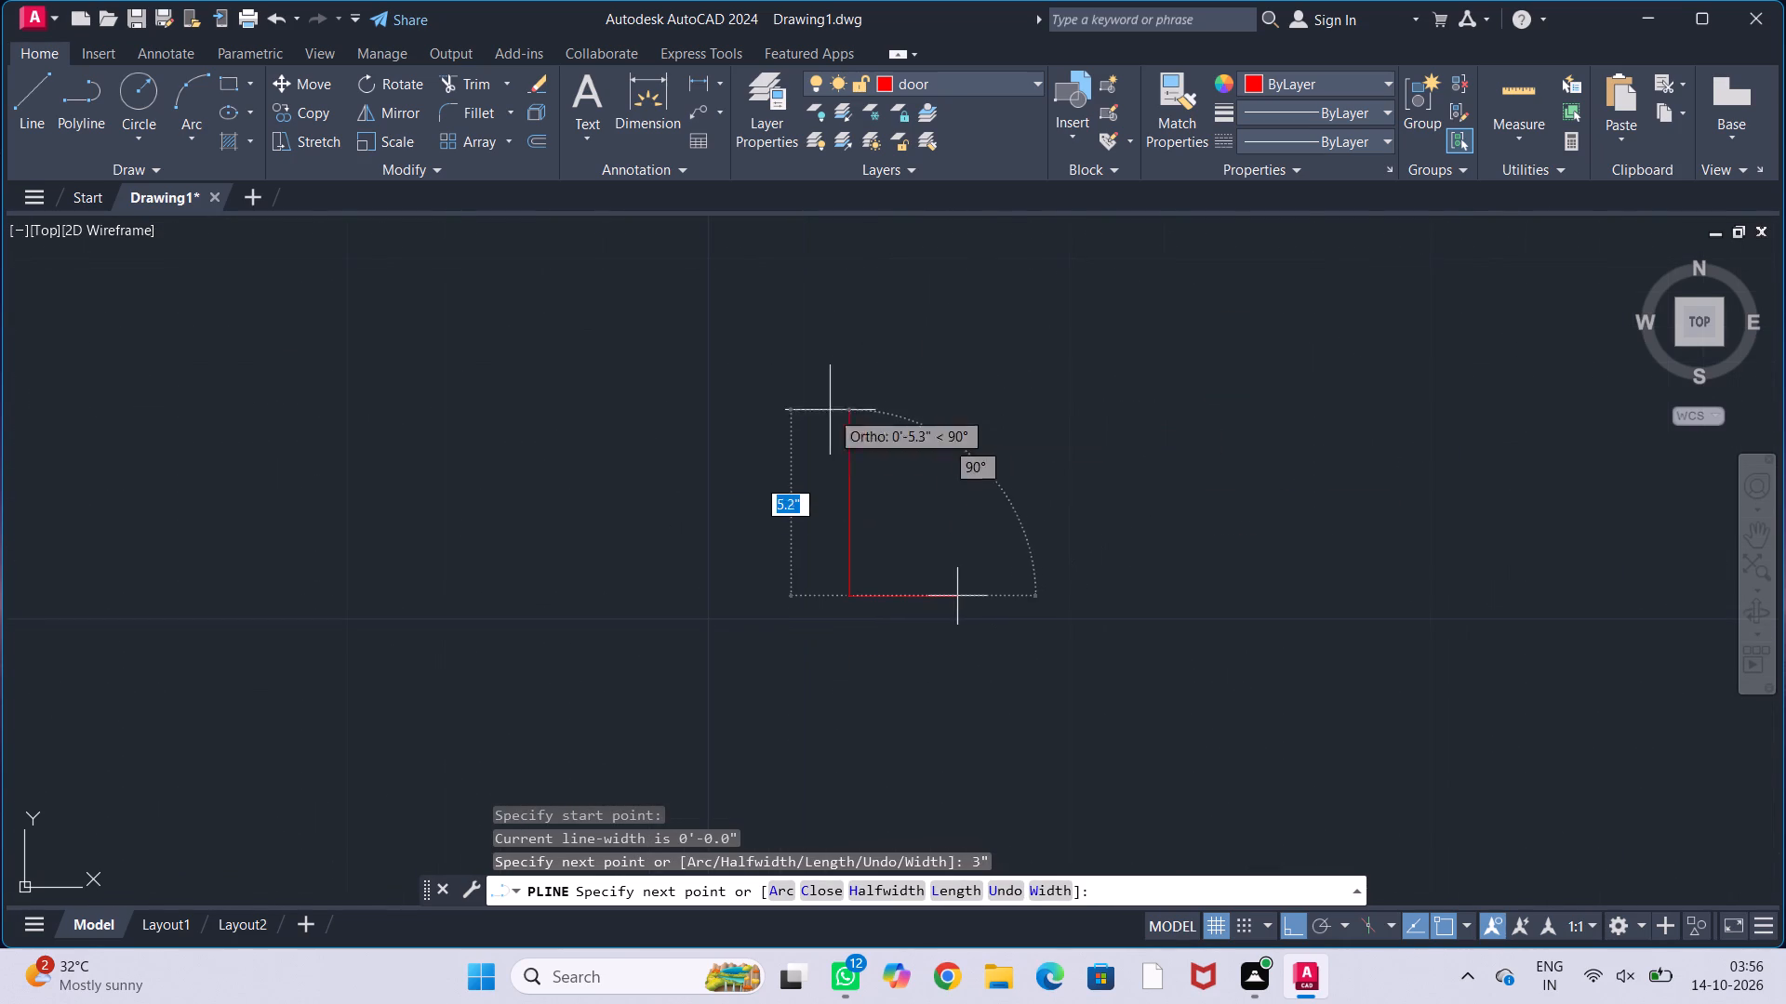
{"action": "key", "text": "4"}
{"action": "key", "text": "shift+quotedbl"}
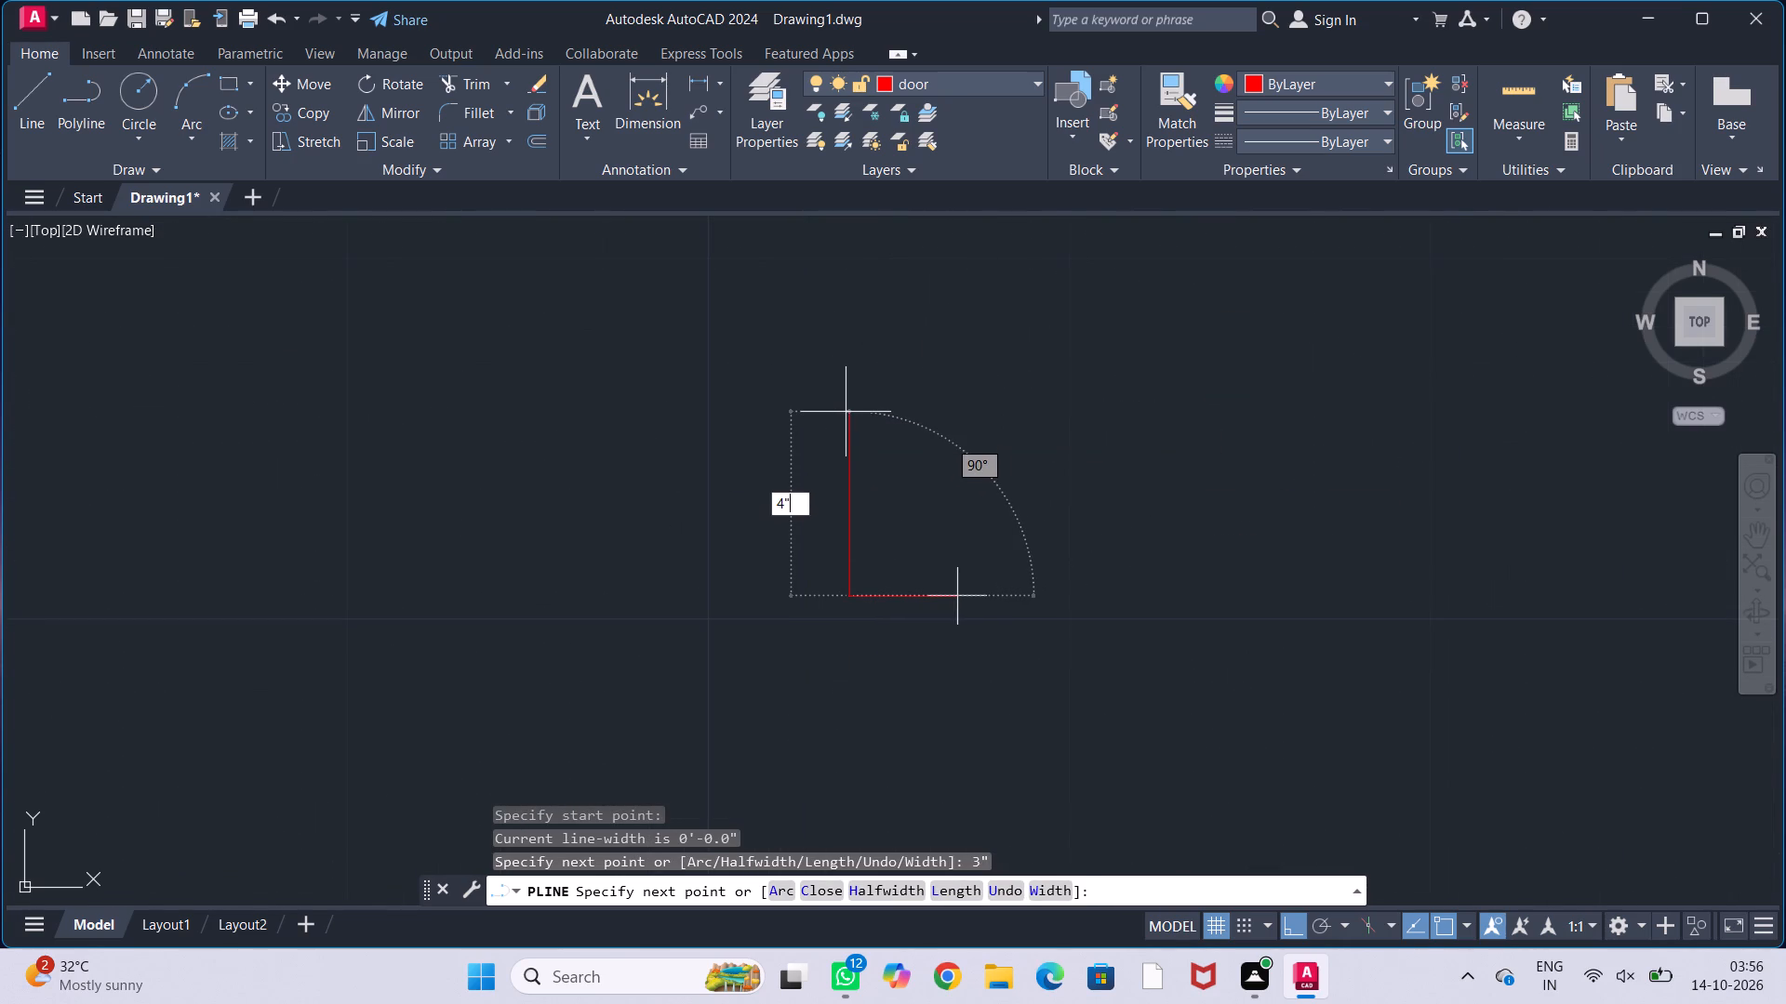
{"action": "key", "text": "Return"}
{"action": "key", "text": "1"}
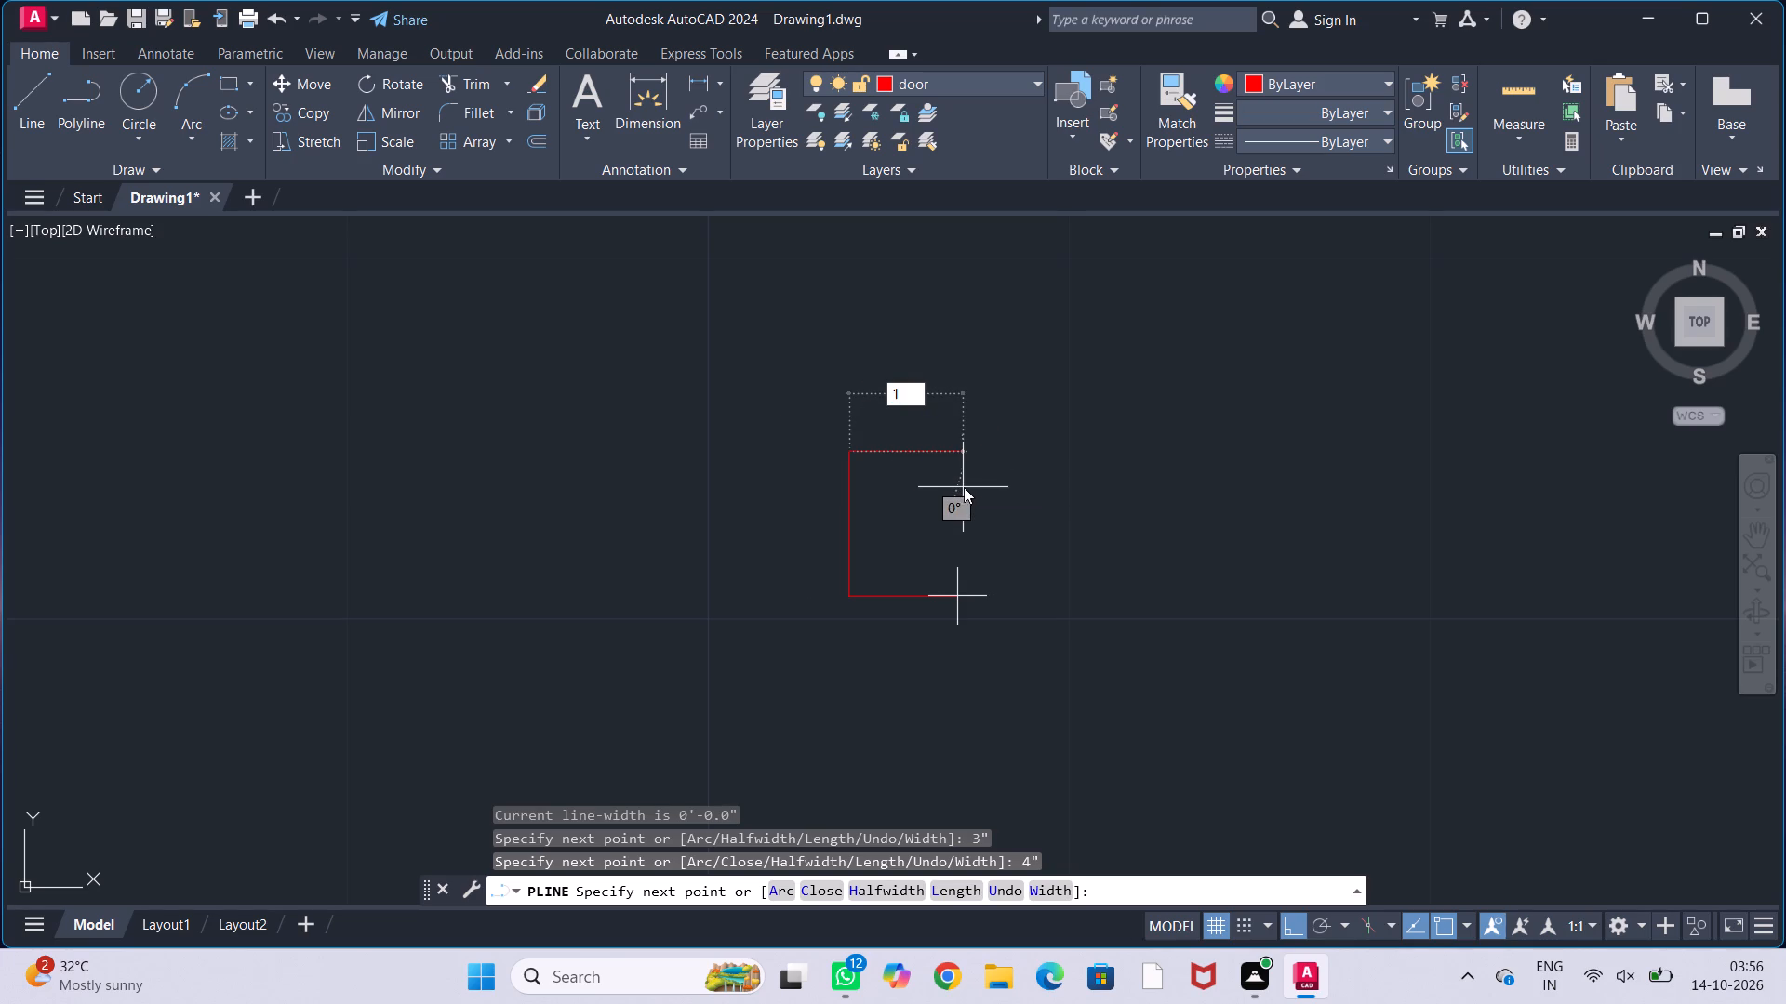
{"action": "type", "text": ".5"}
{"action": "key", "text": "shift+quotedbl"}
{"action": "key", "text": "Return"}
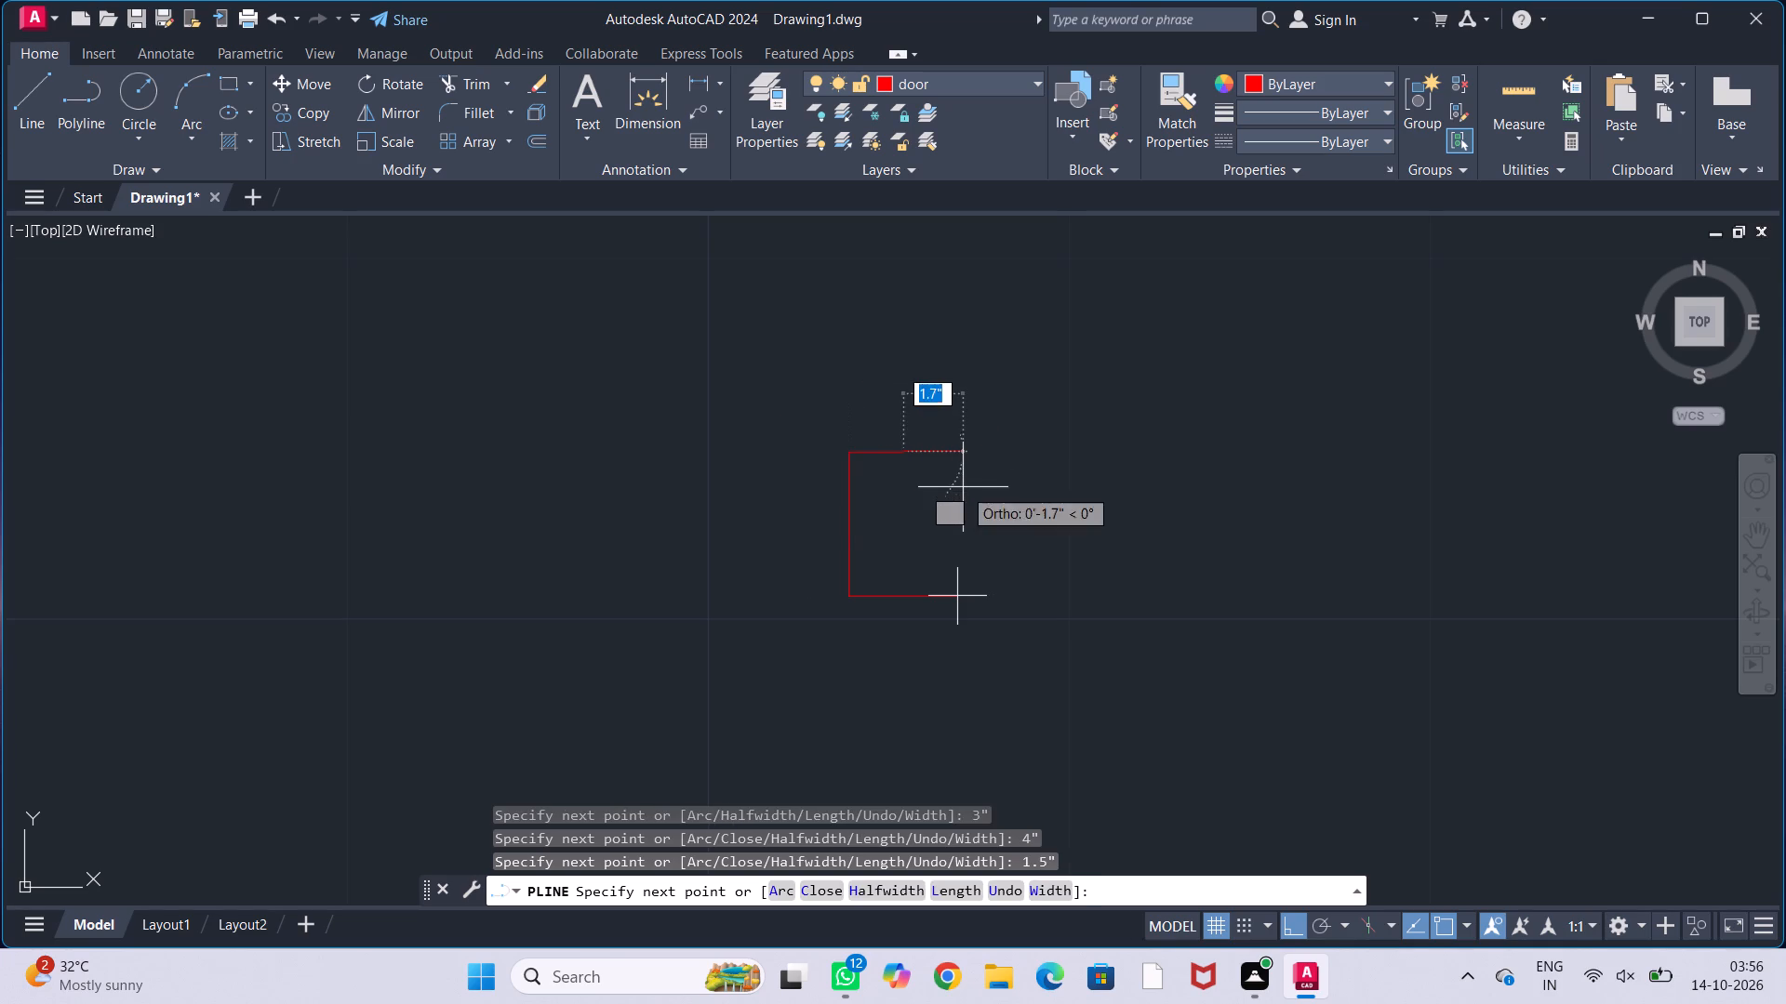
Complete the notched jamb outline with segments 1.5" down and 1.5" right, and a last one down to the start point.
{"action": "type", "text": "1.4"}
{"action": "key", "text": "BackSpace"}
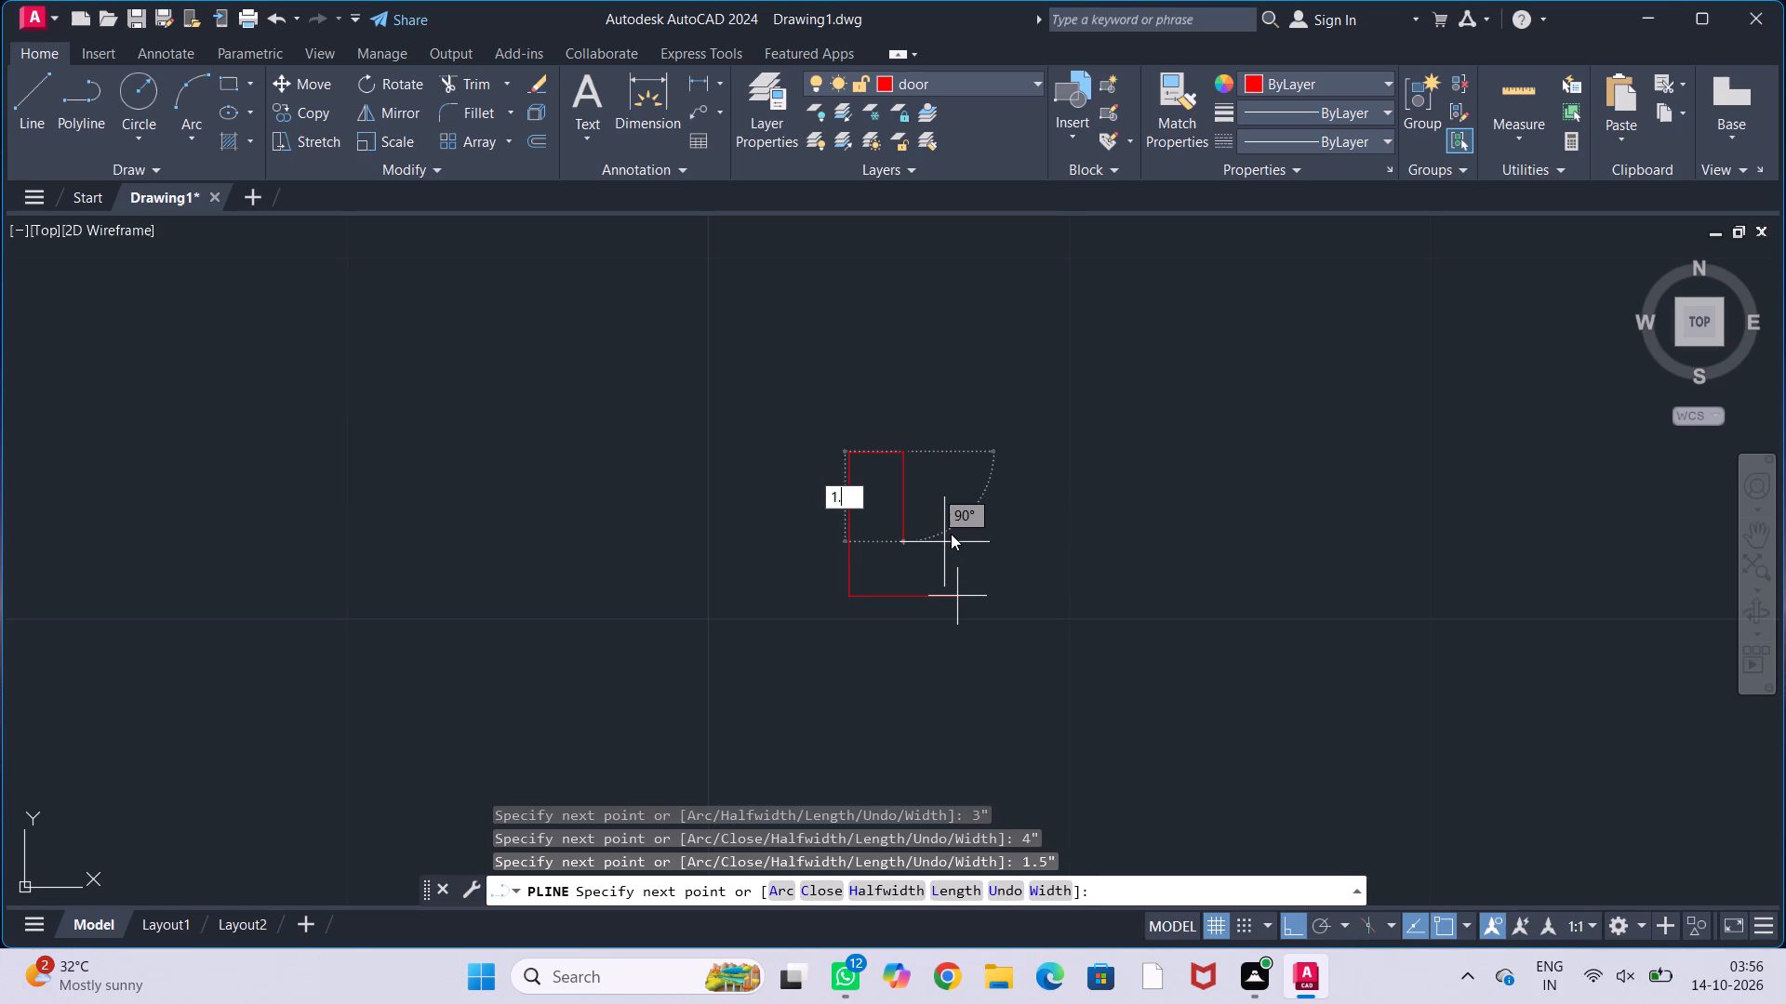
{"action": "key", "text": "5"}
{"action": "key", "text": "shift+quotedbl"}
{"action": "key", "text": "Return"}
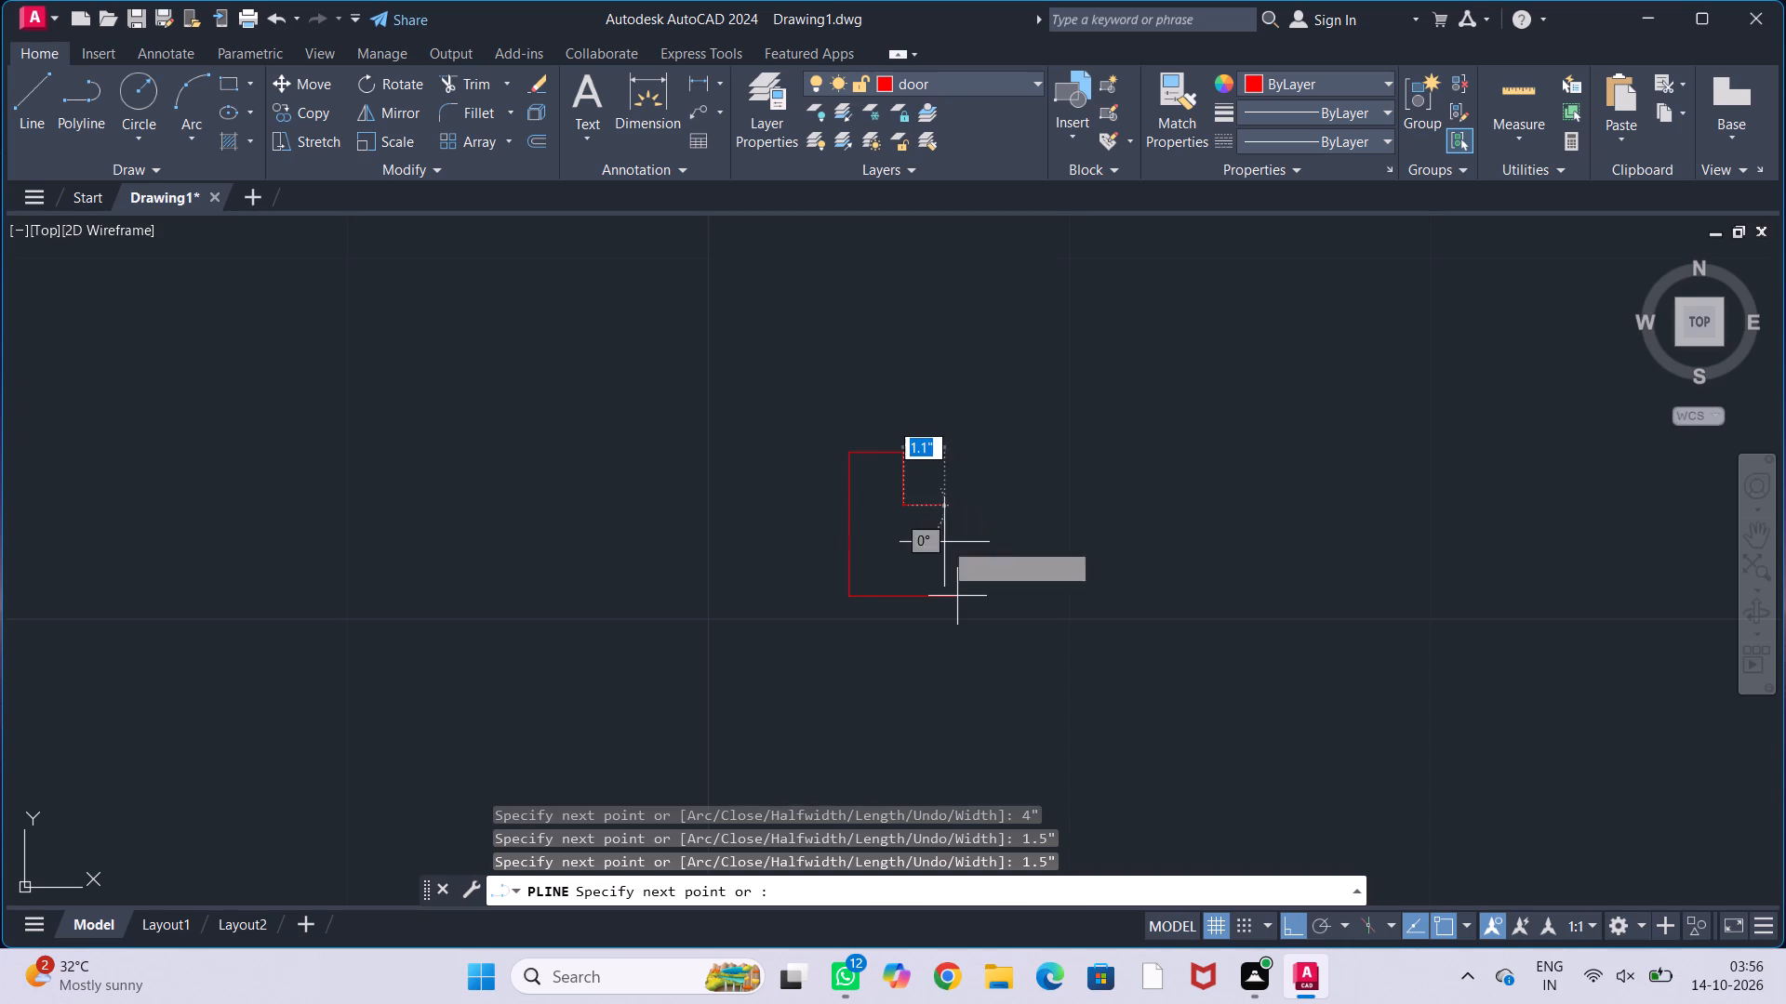
{"action": "key", "text": "1"}
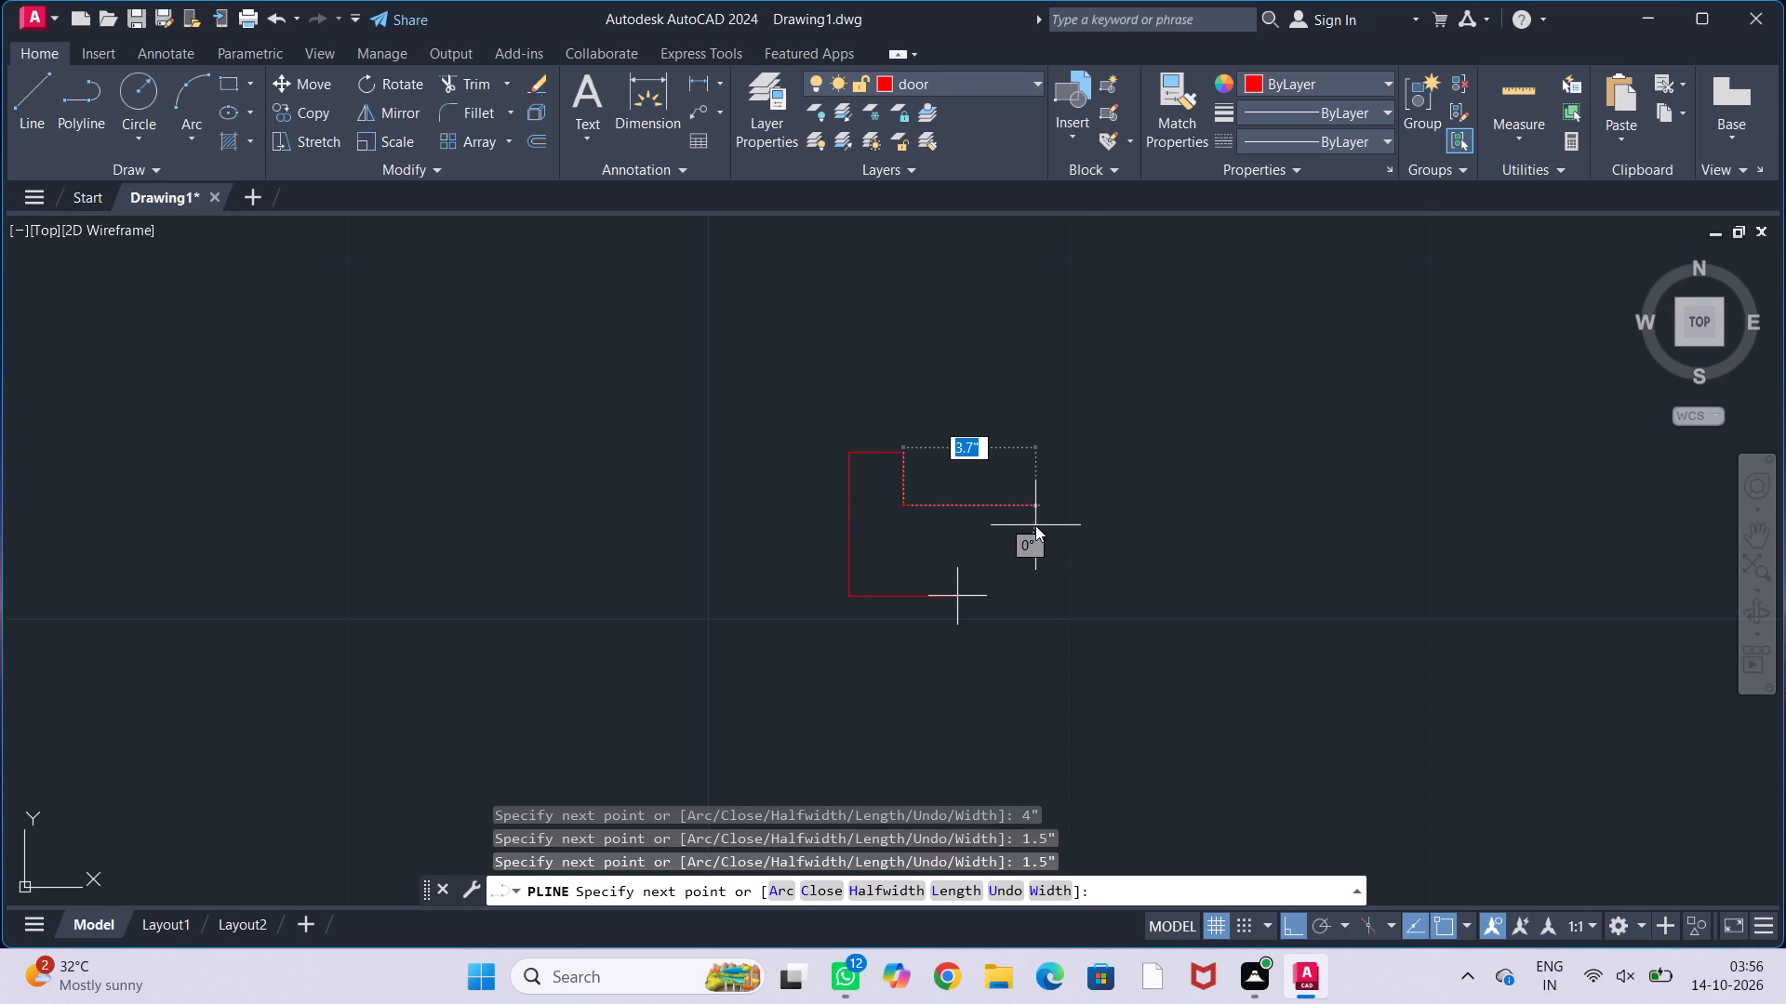
{"action": "type", "text": ".5"}
{"action": "key", "text": "shift+quotedbl"}
{"action": "key", "text": "Return"}
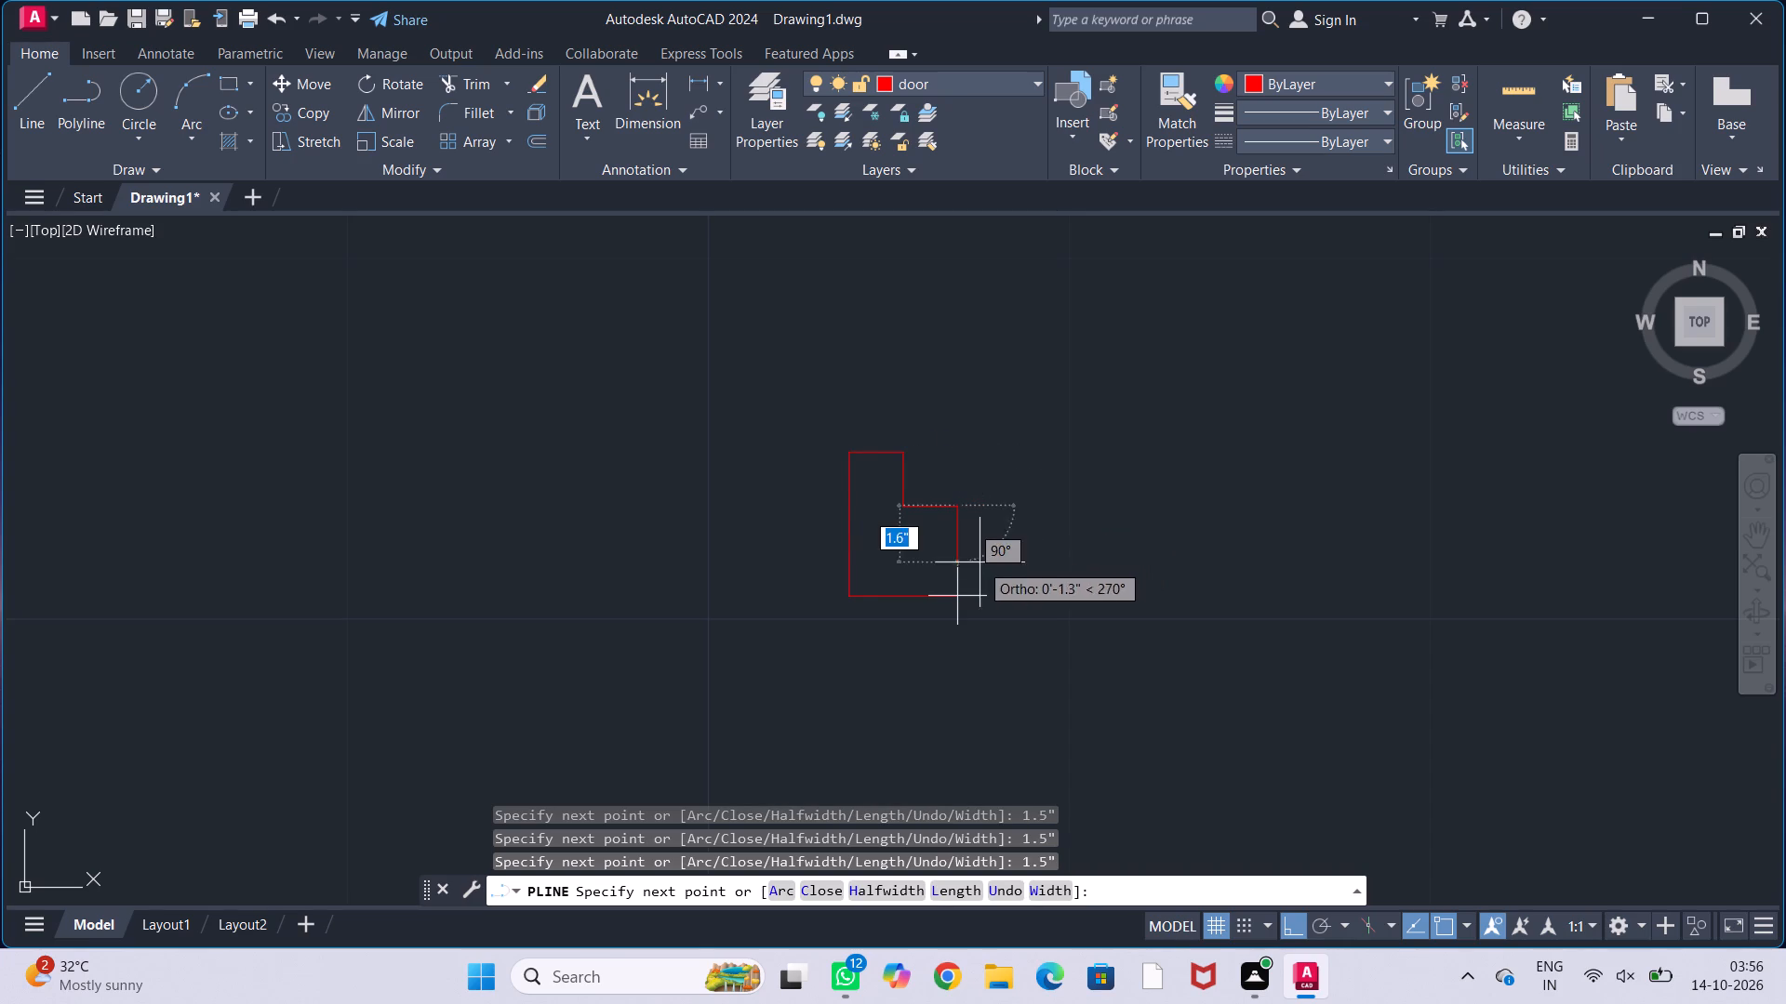
{"action": "left_click", "coordinate": [966, 602]}
{"action": "key", "text": "Escape"}
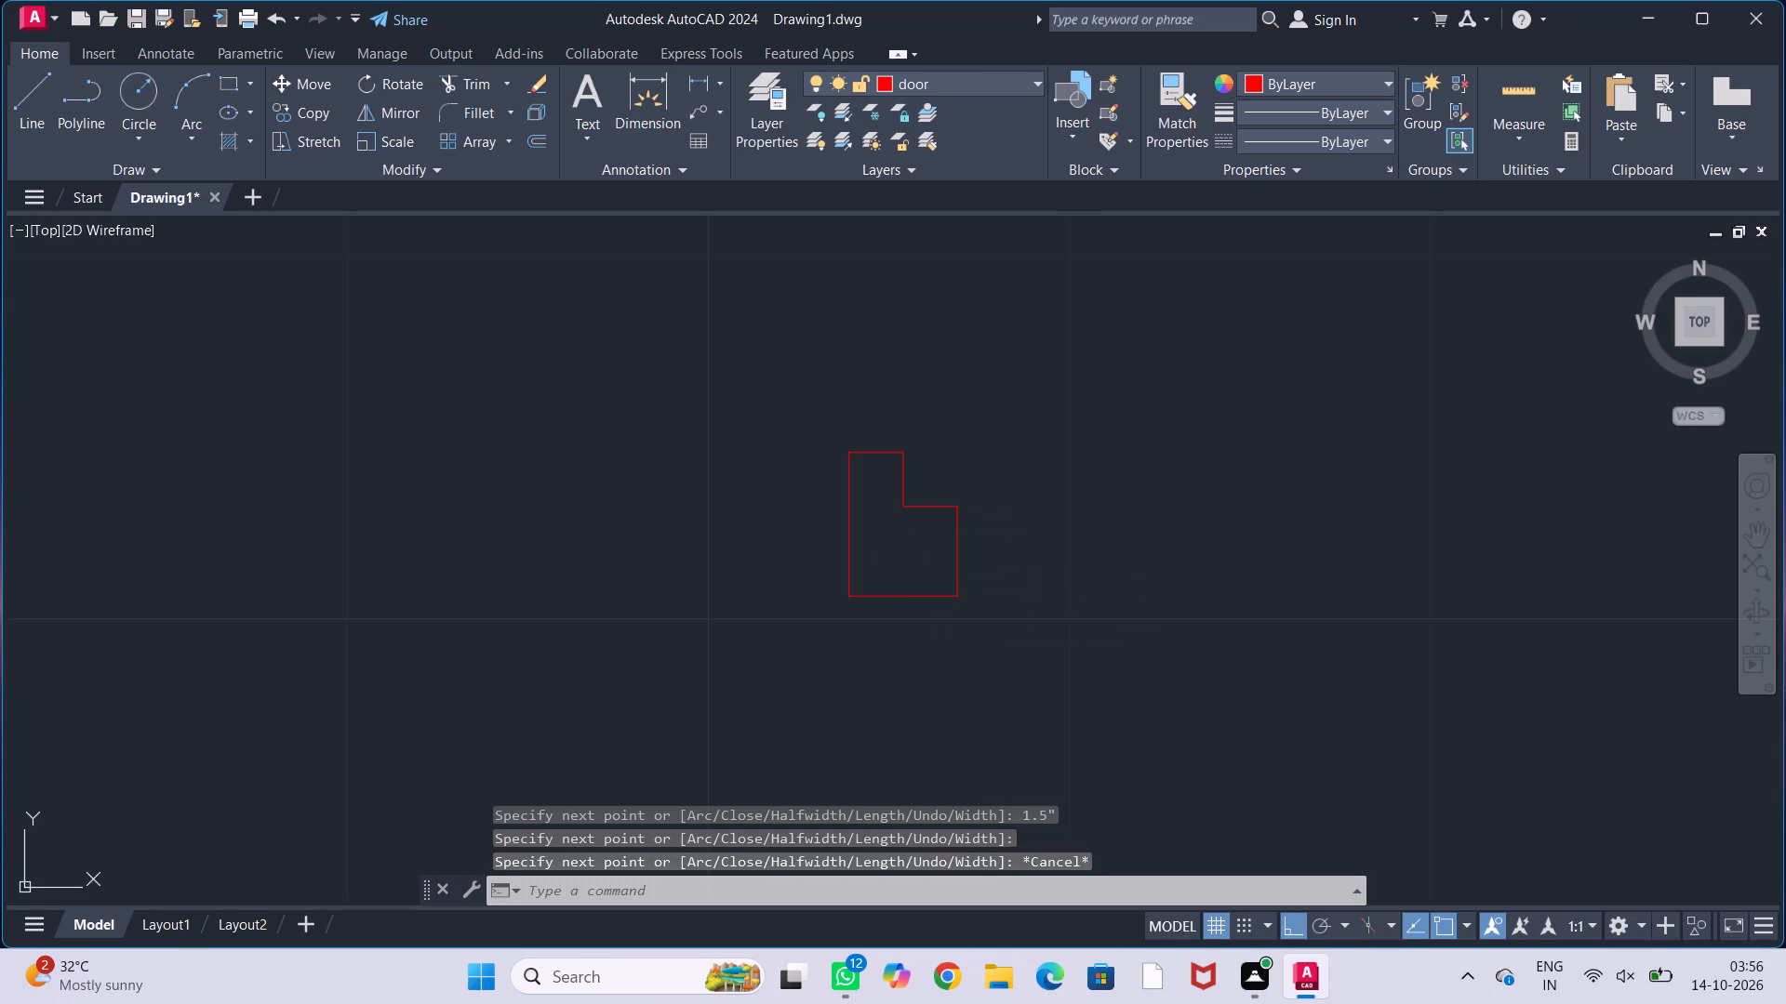
{"action": "key", "text": "Escape"}
{"action": "key", "text": "Escape"}
{"action": "key", "text": "Escape"}
Draw a 3' horizontal line to the right from the jamb's lower left corner for the door width.
{"action": "scroll", "coordinate": [1032, 522], "scroll_direction": "down", "scroll_amount": 5}
{"action": "middle_click_drag", "start_coordinate": [1084, 546], "coordinate": [1004, 527]}
{"action": "scroll", "coordinate": [1029, 533], "scroll_direction": "up", "scroll_amount": 1}
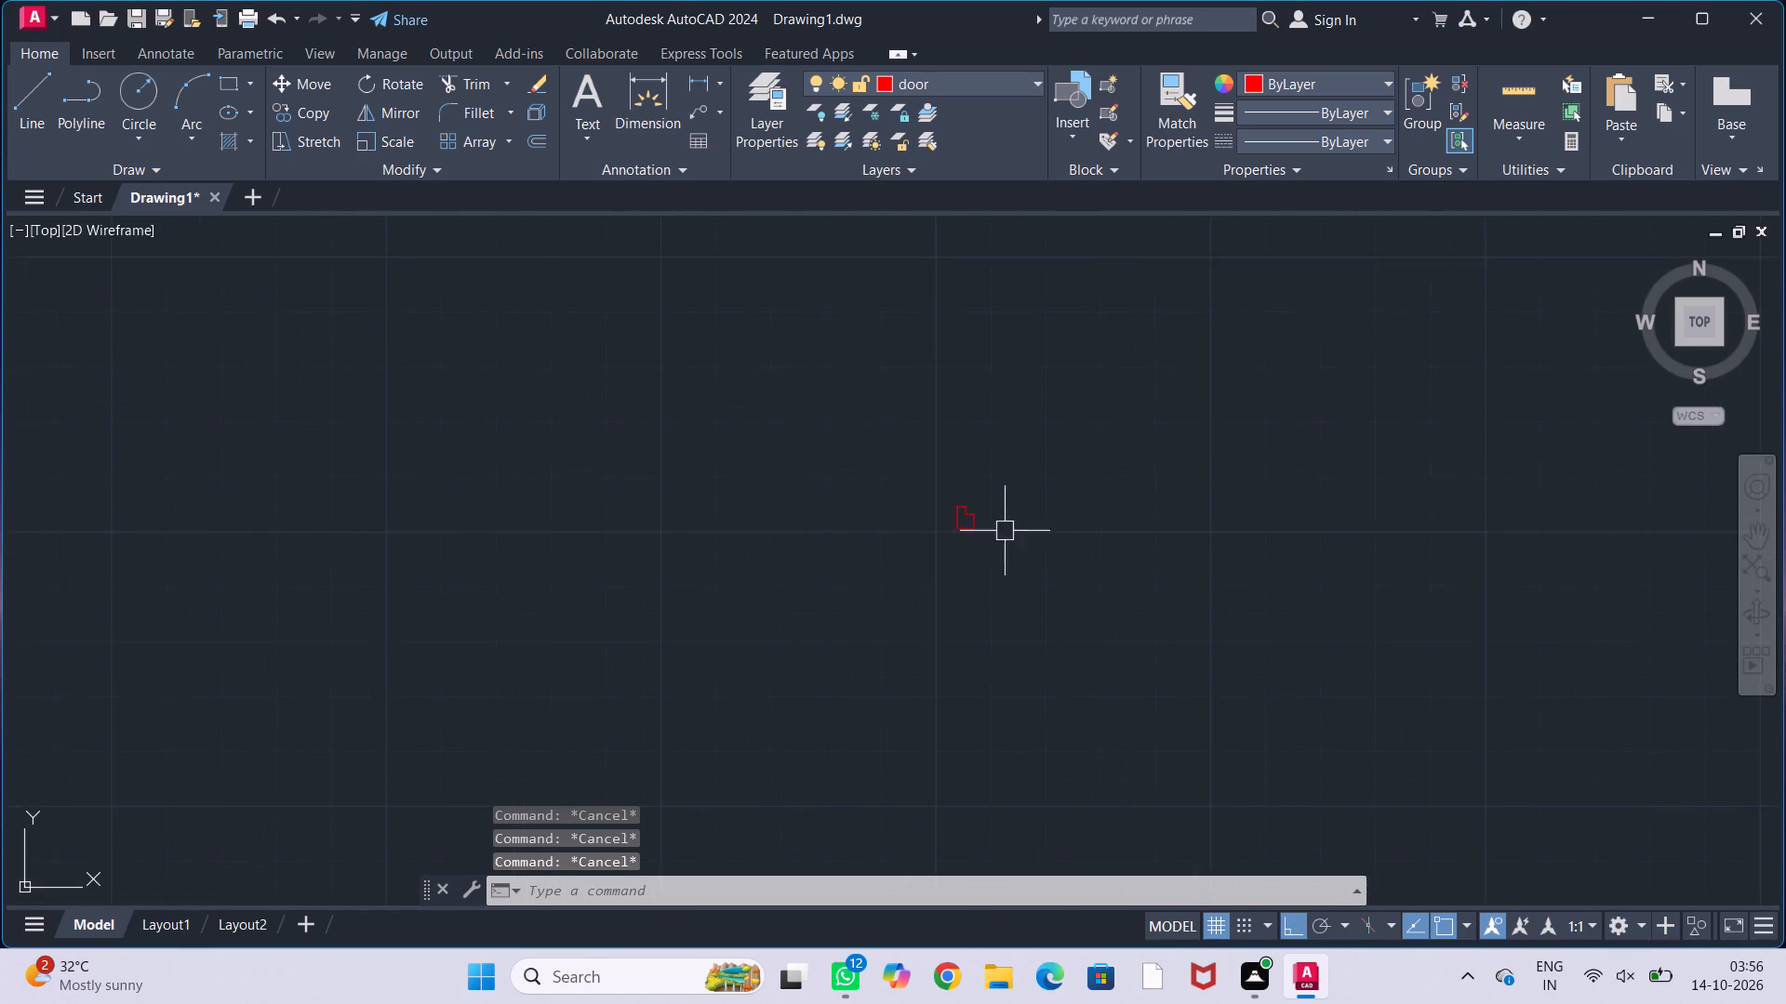
{"action": "scroll", "coordinate": [1020, 544], "scroll_direction": "up", "scroll_amount": 3}
{"action": "middle_click_drag", "start_coordinate": [993, 525], "coordinate": [920, 498]}
{"action": "scroll", "coordinate": [915, 500], "scroll_direction": "up", "scroll_amount": 1}
{"action": "middle_click_drag", "start_coordinate": [915, 502], "coordinate": [908, 651]}
{"action": "scroll", "coordinate": [907, 648], "scroll_direction": "down", "scroll_amount": 1}
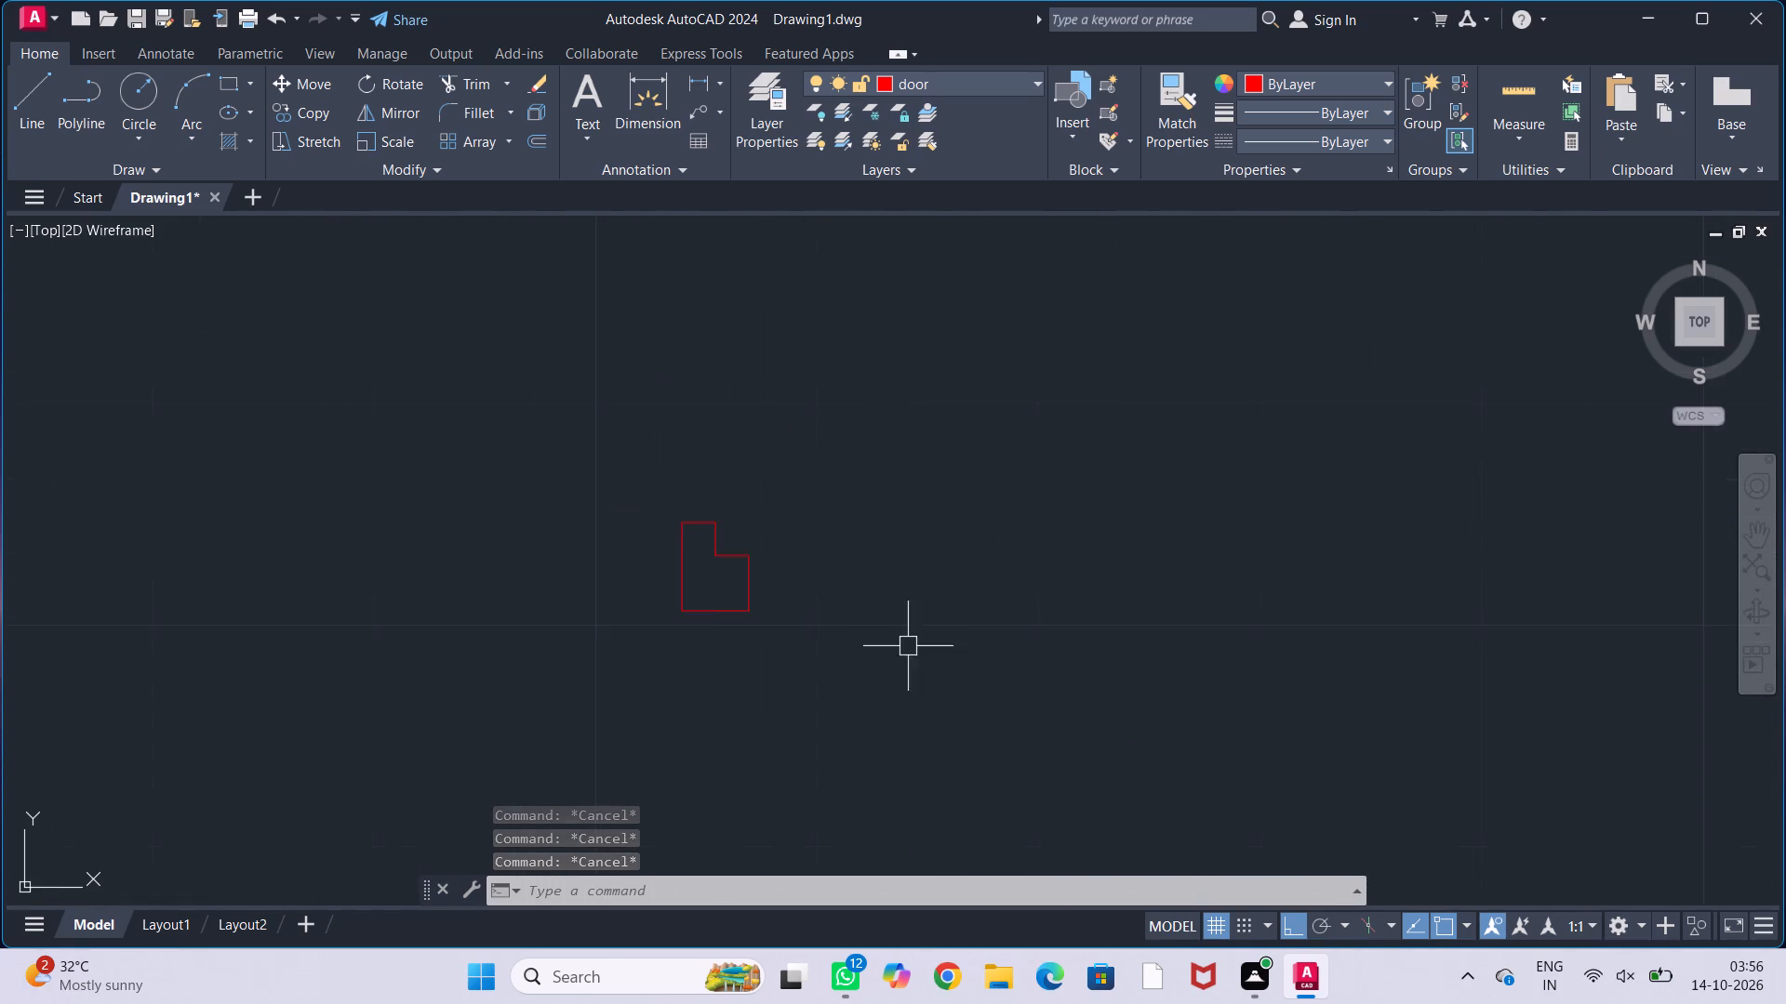
{"action": "scroll", "coordinate": [908, 641], "scroll_direction": "down", "scroll_amount": 1}
{"action": "middle_click_drag", "start_coordinate": [901, 610], "coordinate": [844, 600]}
{"action": "key", "text": "l"}
{"action": "key", "text": "Return"}
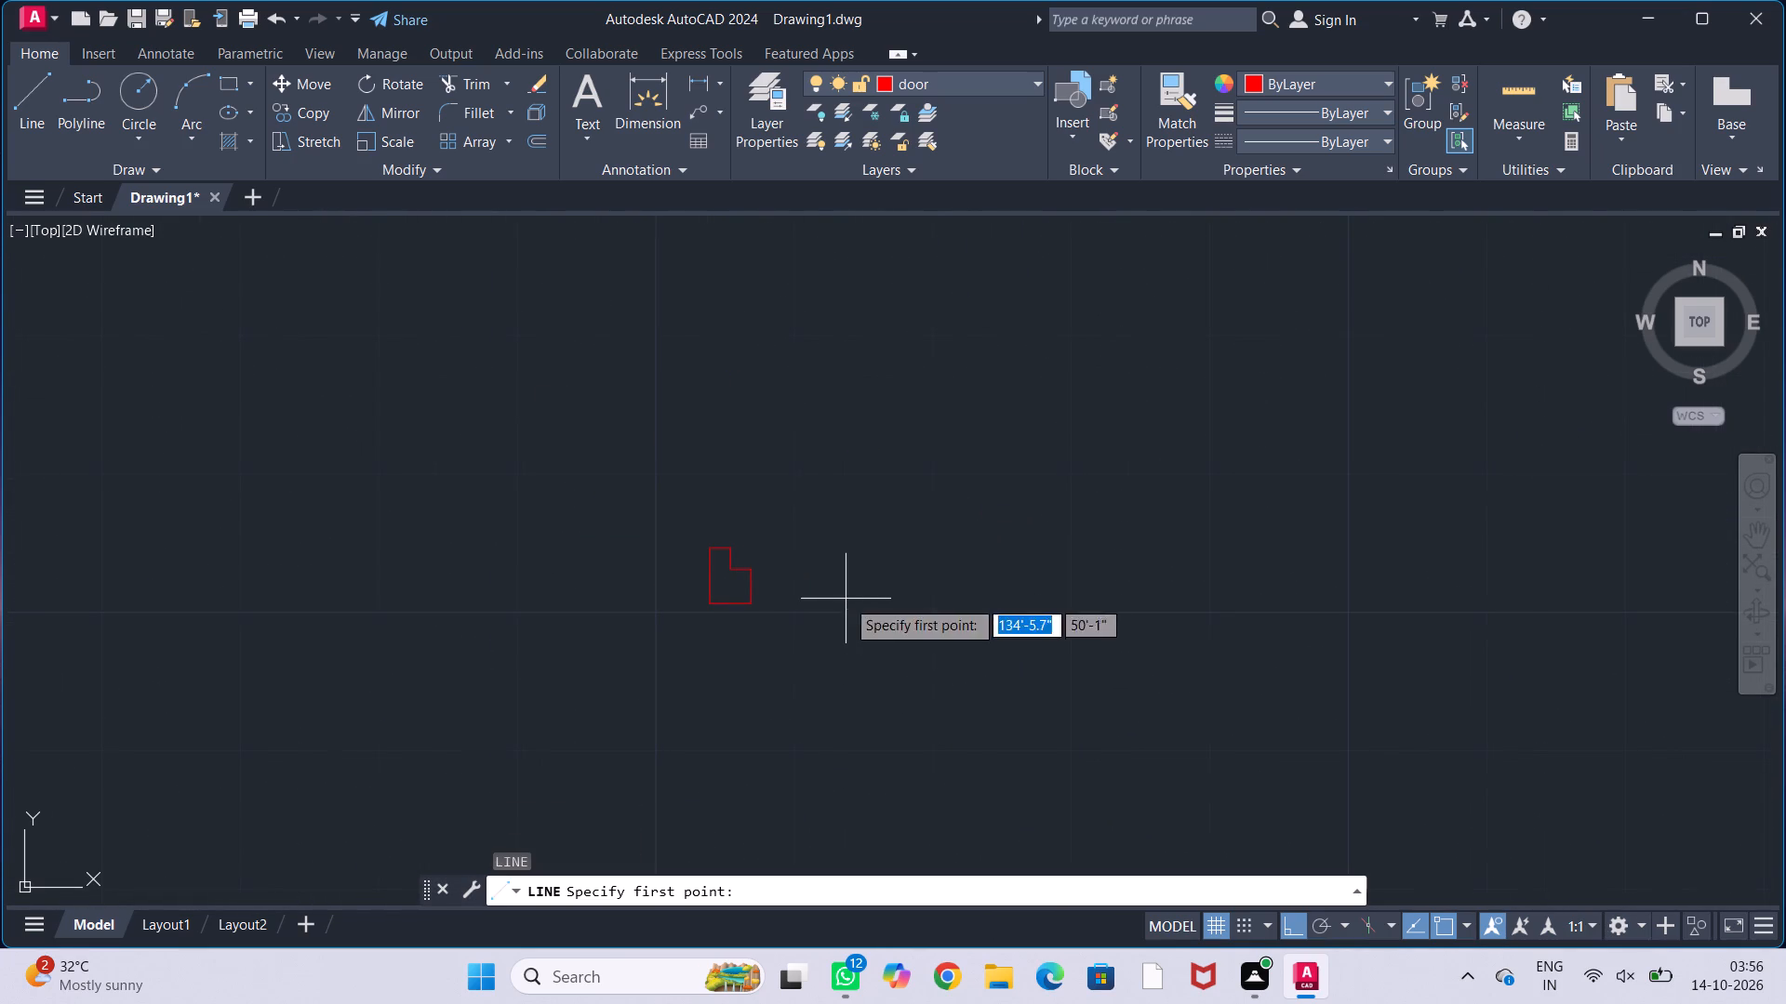
{"action": "left_click", "coordinate": [711, 607]}
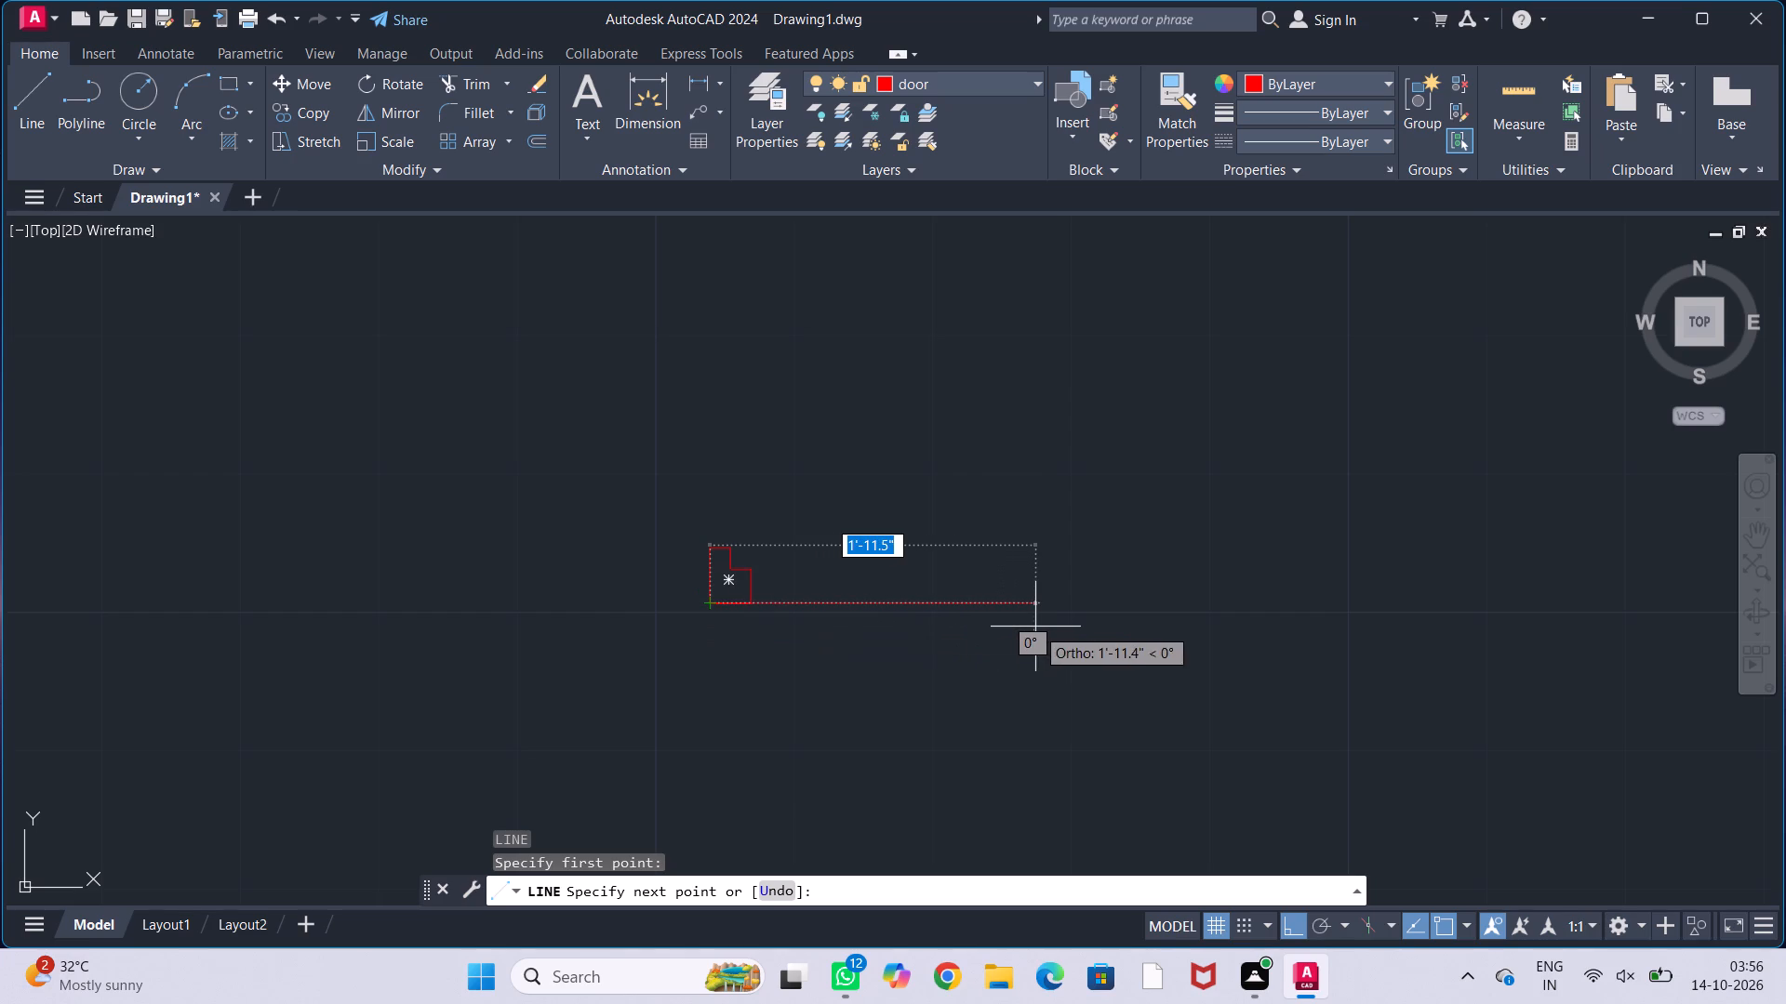
{"action": "type", "text": "3'"}
{"action": "key", "text": "Return"}
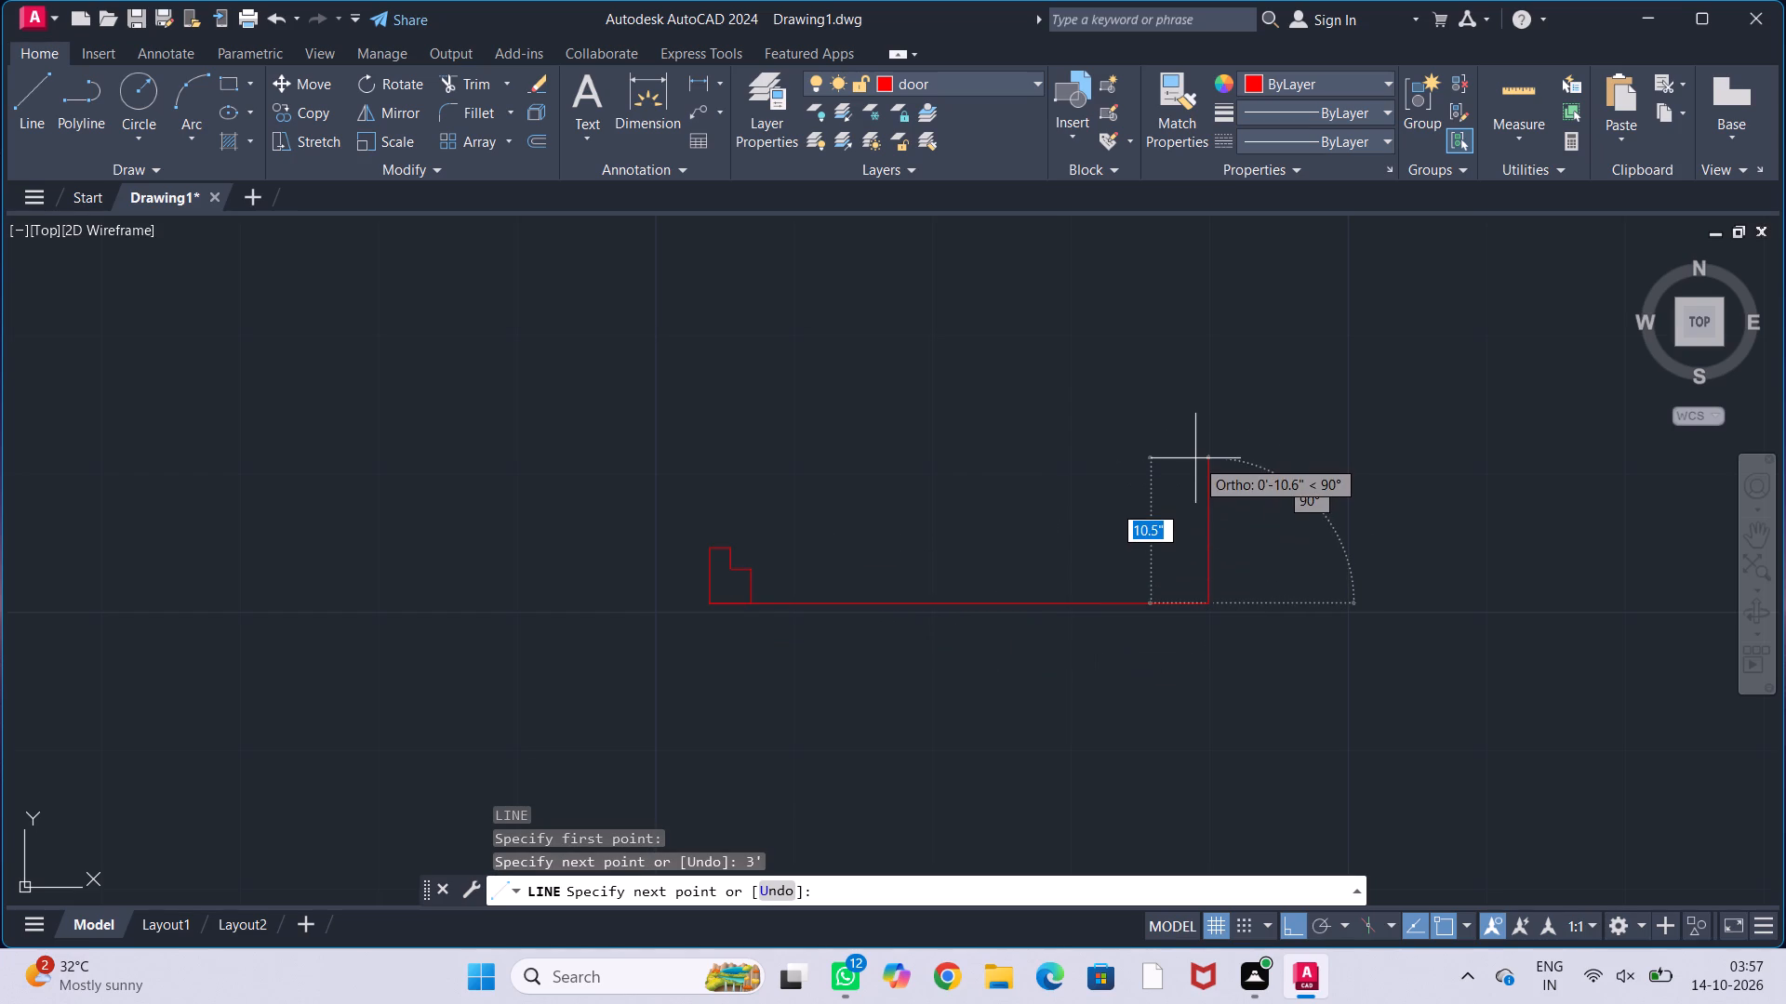
{"action": "key", "text": "Escape"}
{"action": "key", "text": "Escape"}
{"action": "key", "text": "Escape"}
{"action": "key", "text": "Escape"}
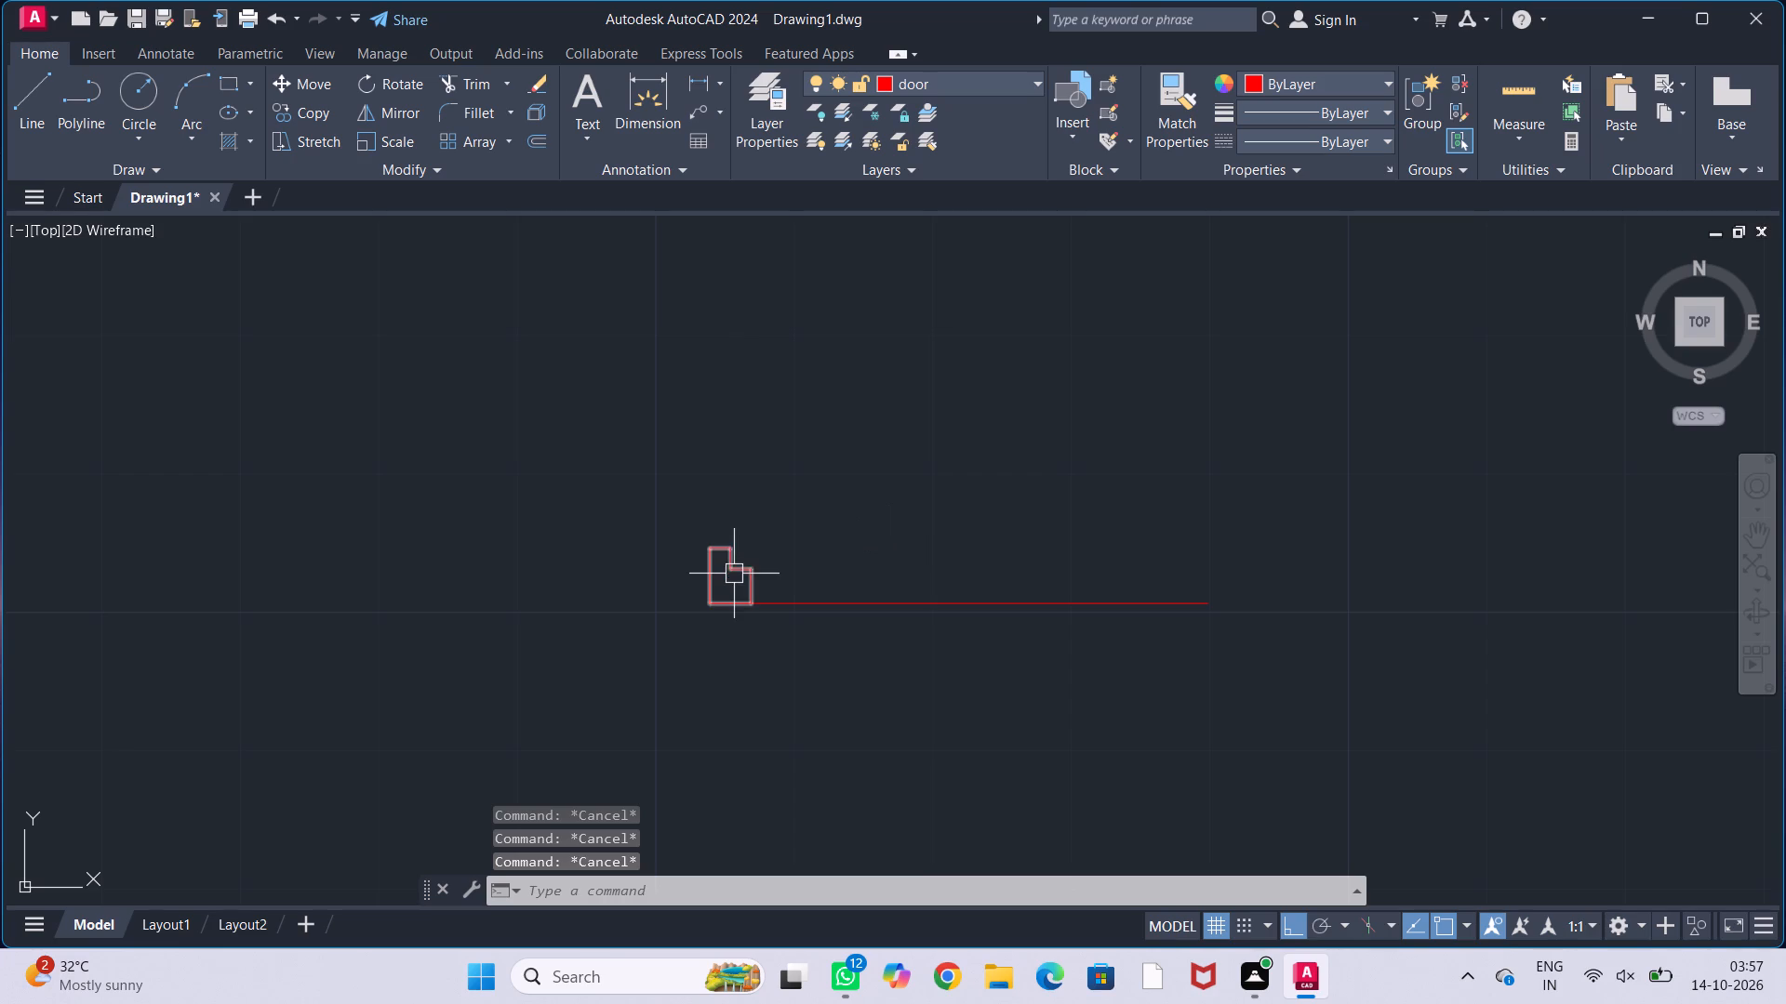
Mirror the jamb about a vertical axis through the 3' line's midpoint, keeping the original.
{"action": "left_click", "coordinate": [734, 574]}
{"action": "type", "text": "mi"}
{"action": "key", "text": "Return"}
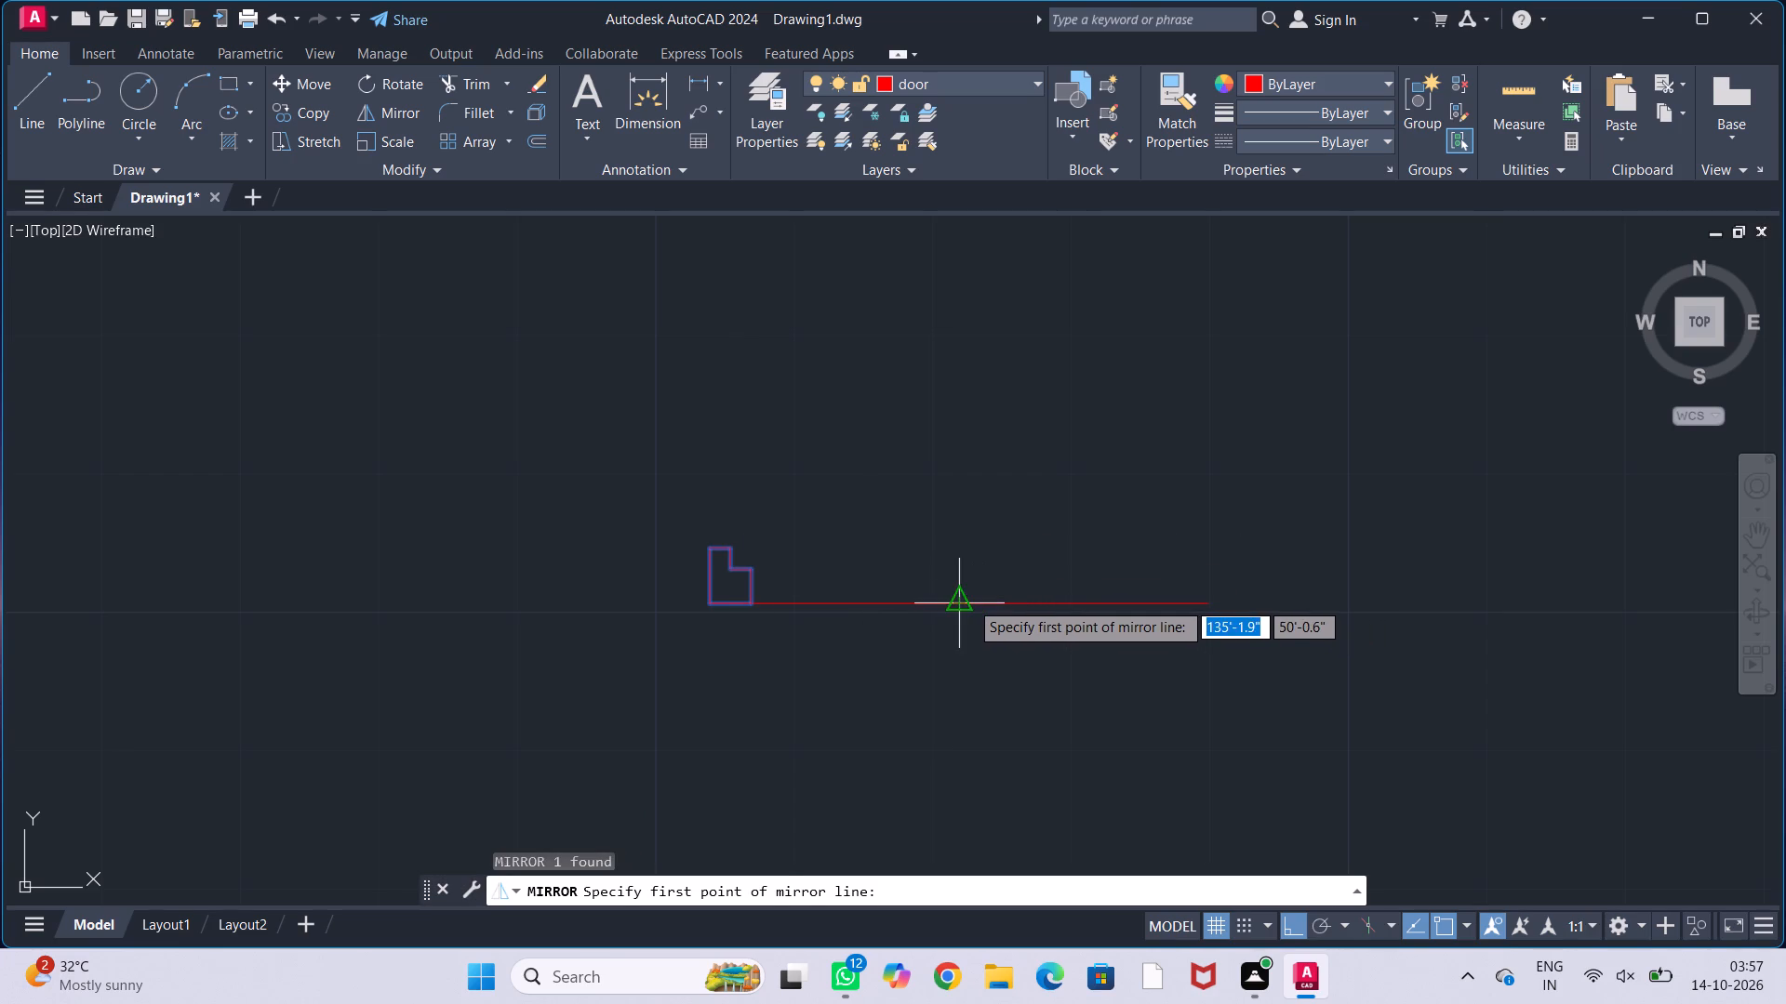
{"action": "left_click", "coordinate": [969, 601]}
{"action": "left_click", "coordinate": [990, 461]}
{"action": "left_click_drag", "start_coordinate": [1009, 550], "coordinate": [990, 461]}
{"action": "key", "text": "Escape"}
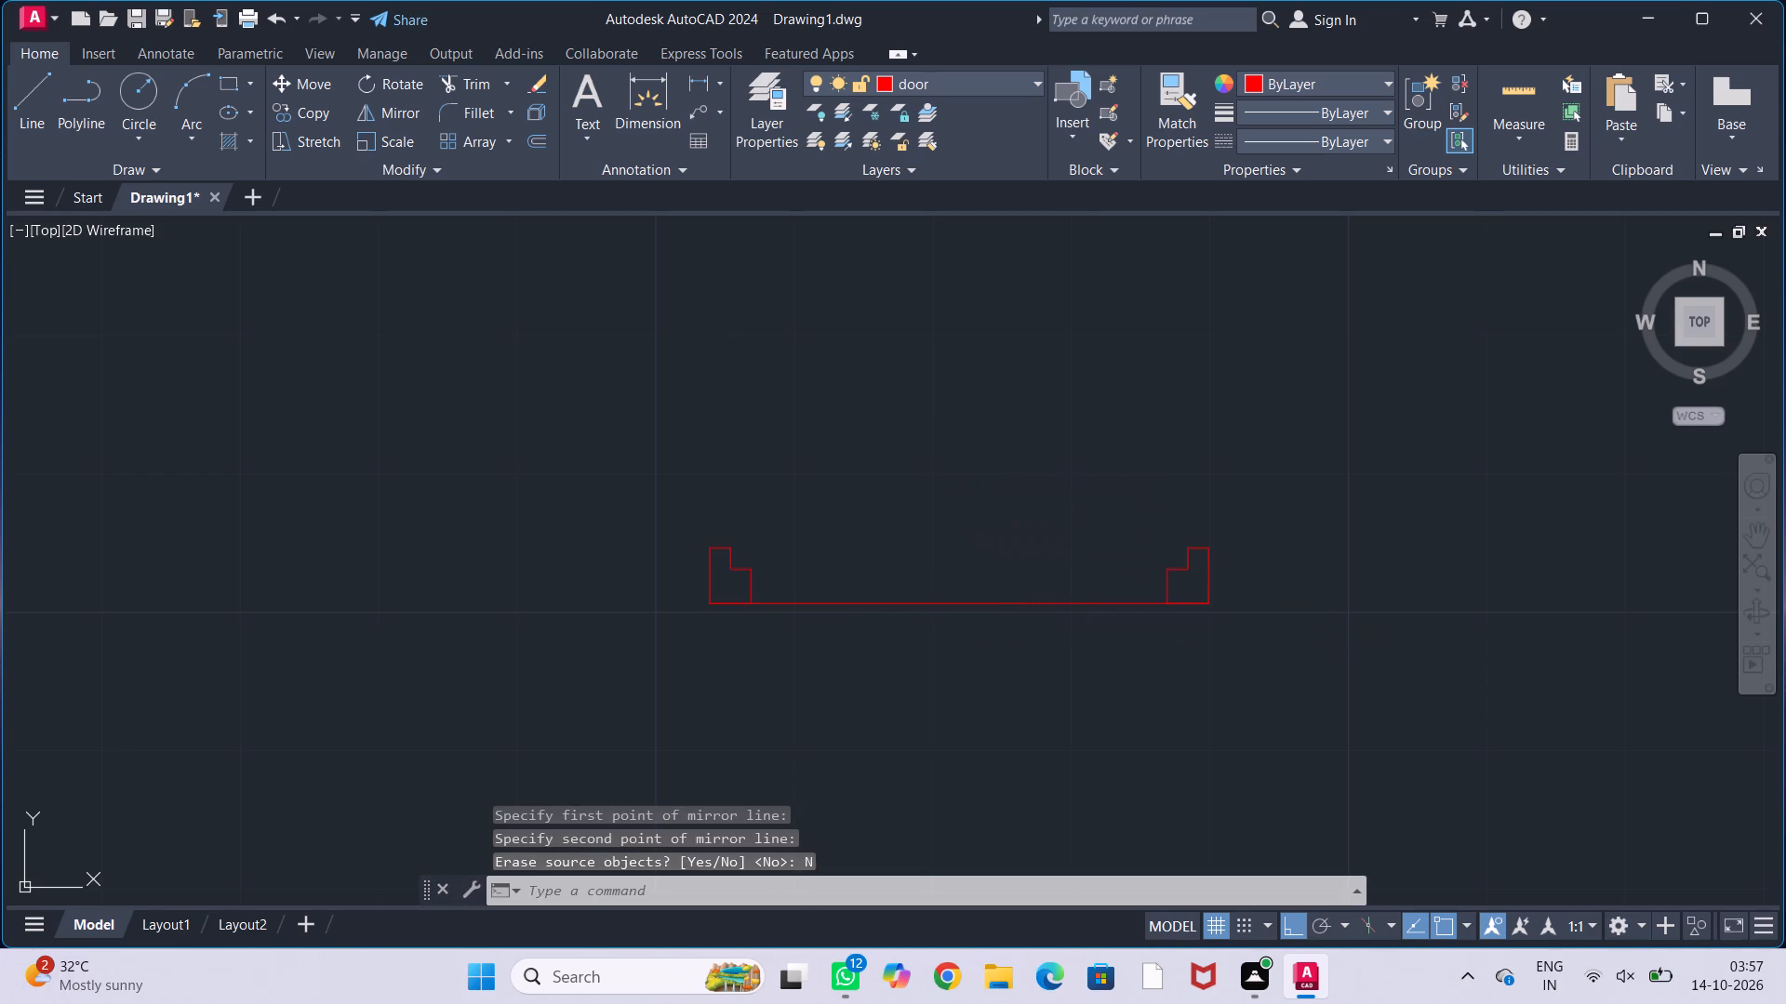
{"action": "key", "text": "Escape"}
{"action": "key", "text": "Escape"}
{"action": "key", "text": "Escape"}
Draw a 1.5" by 2'9" upright rectangle as the door leaf, in the empty space beside the jamb.
{"action": "key", "text": "r"}
{"action": "key", "text": "e"}
{"action": "key", "text": "c"}
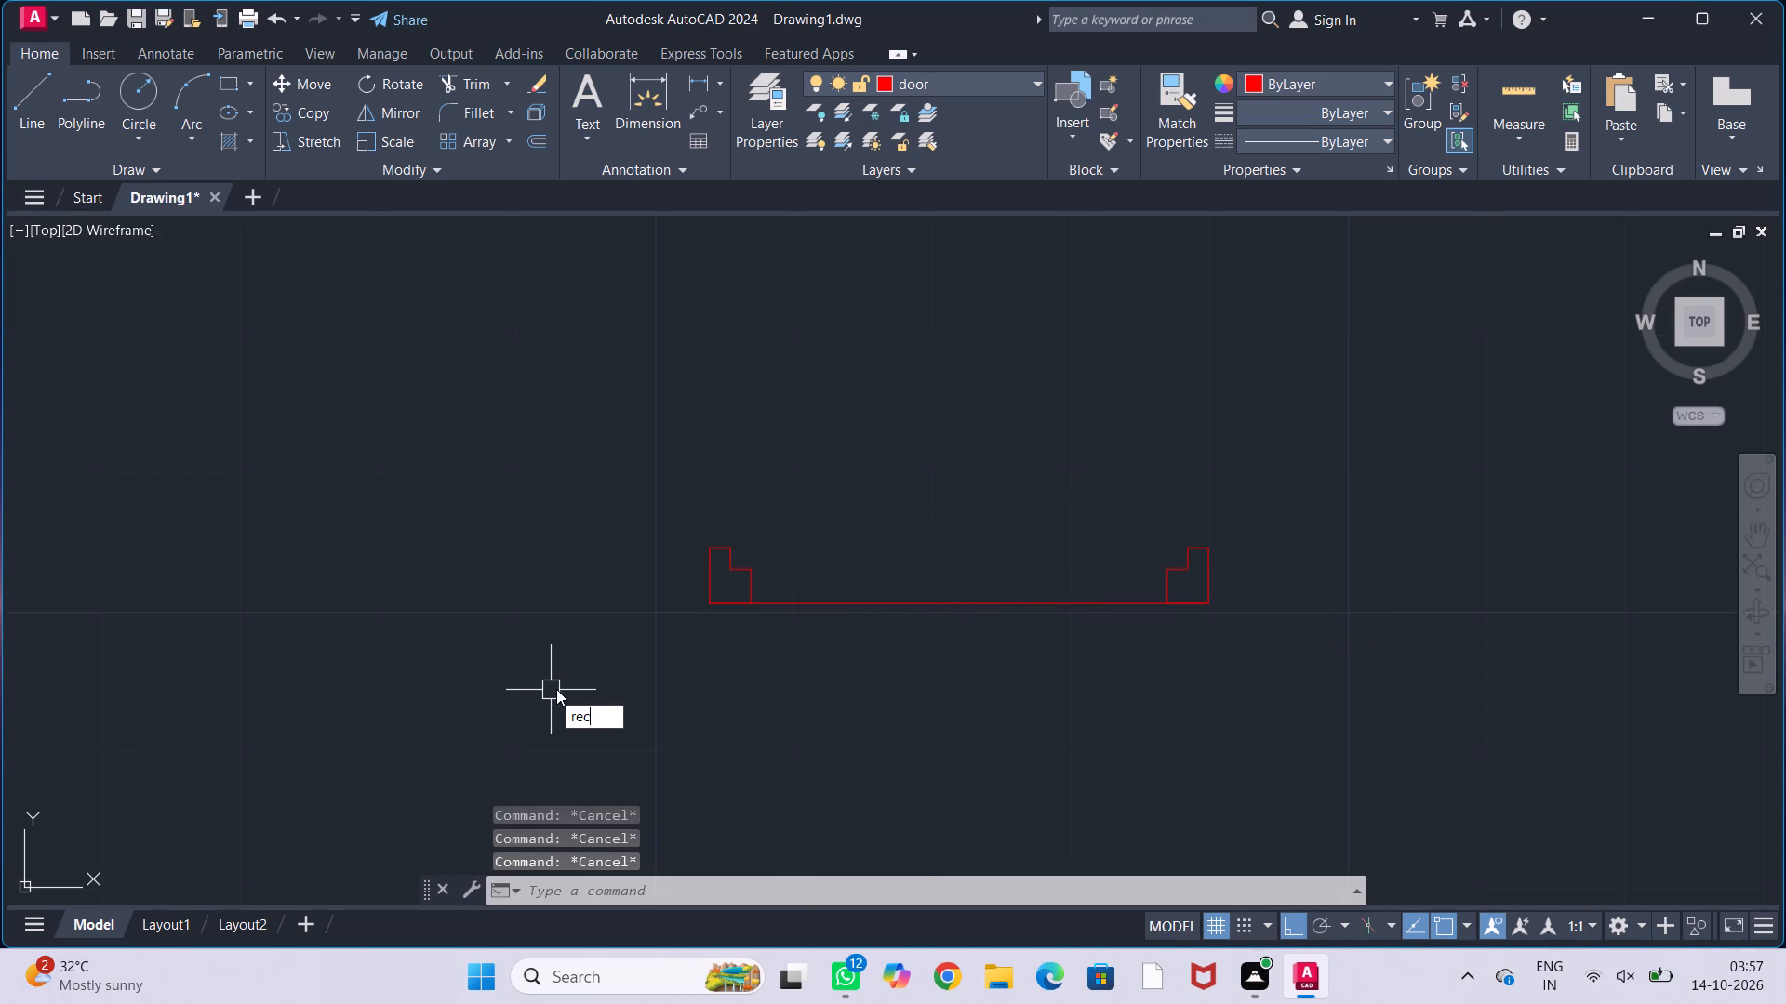
{"action": "key", "text": "Return"}
{"action": "left_click", "coordinate": [414, 366]}
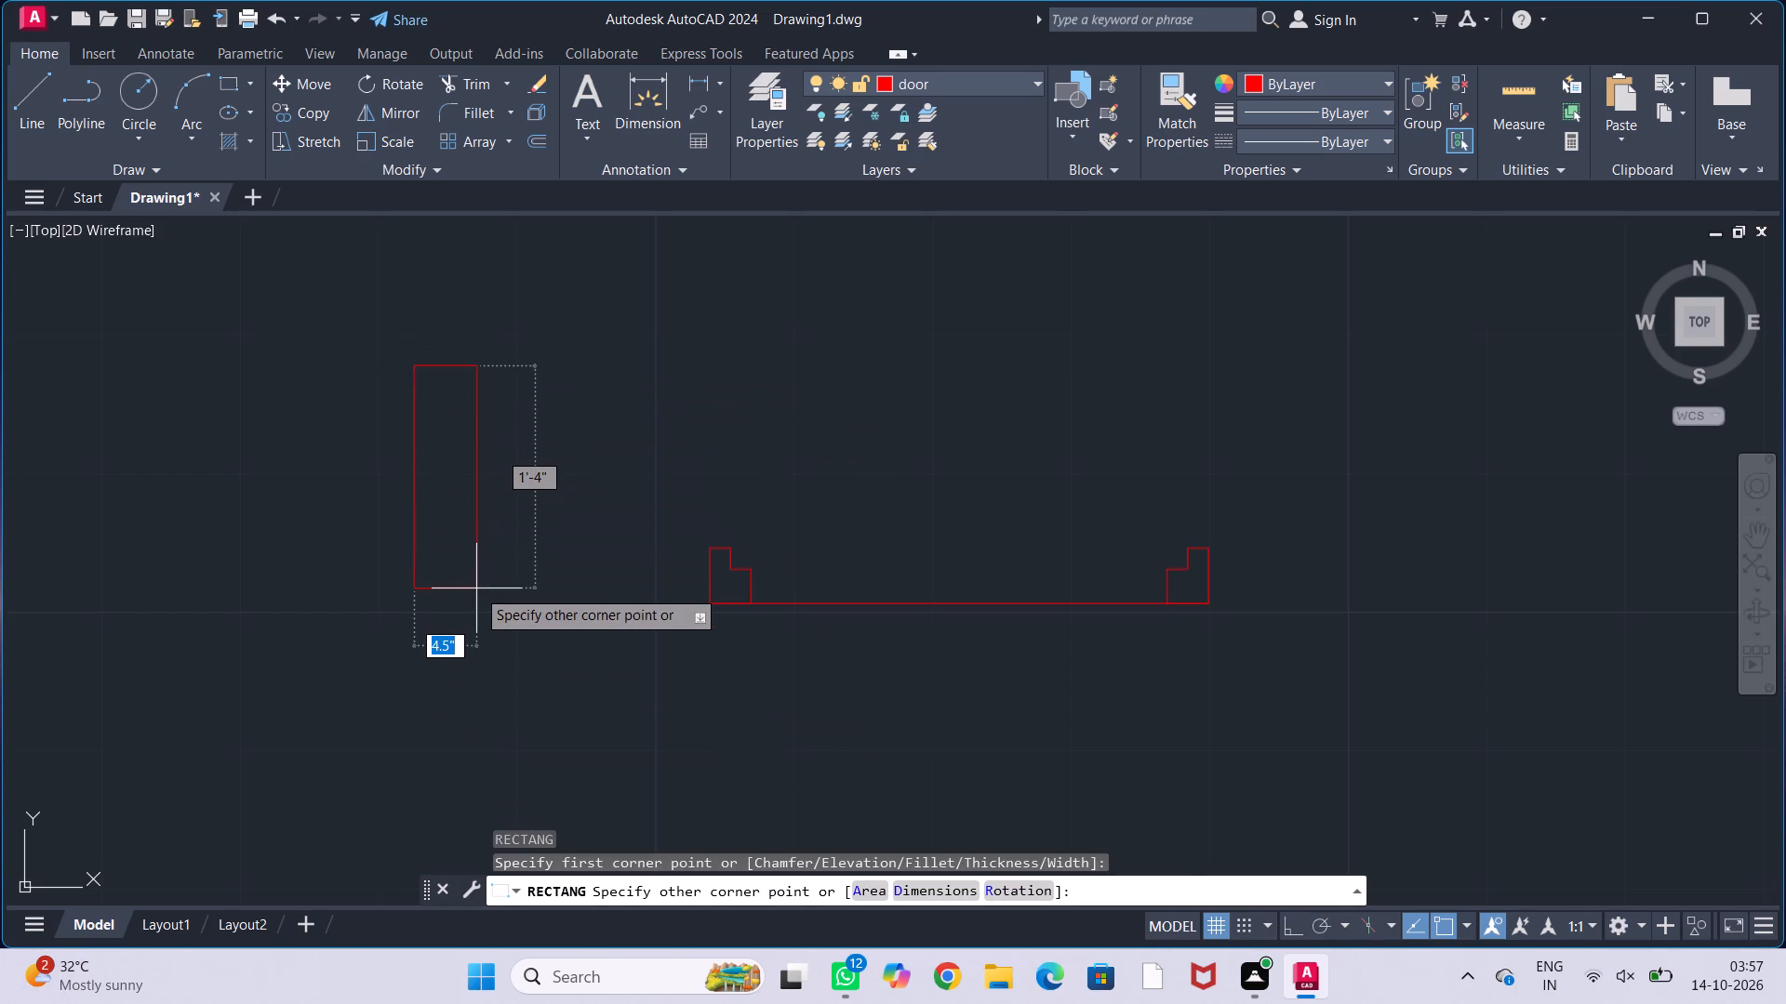
{"action": "type", "text": "1.5\""}
{"action": "type", "text": ",2'"}
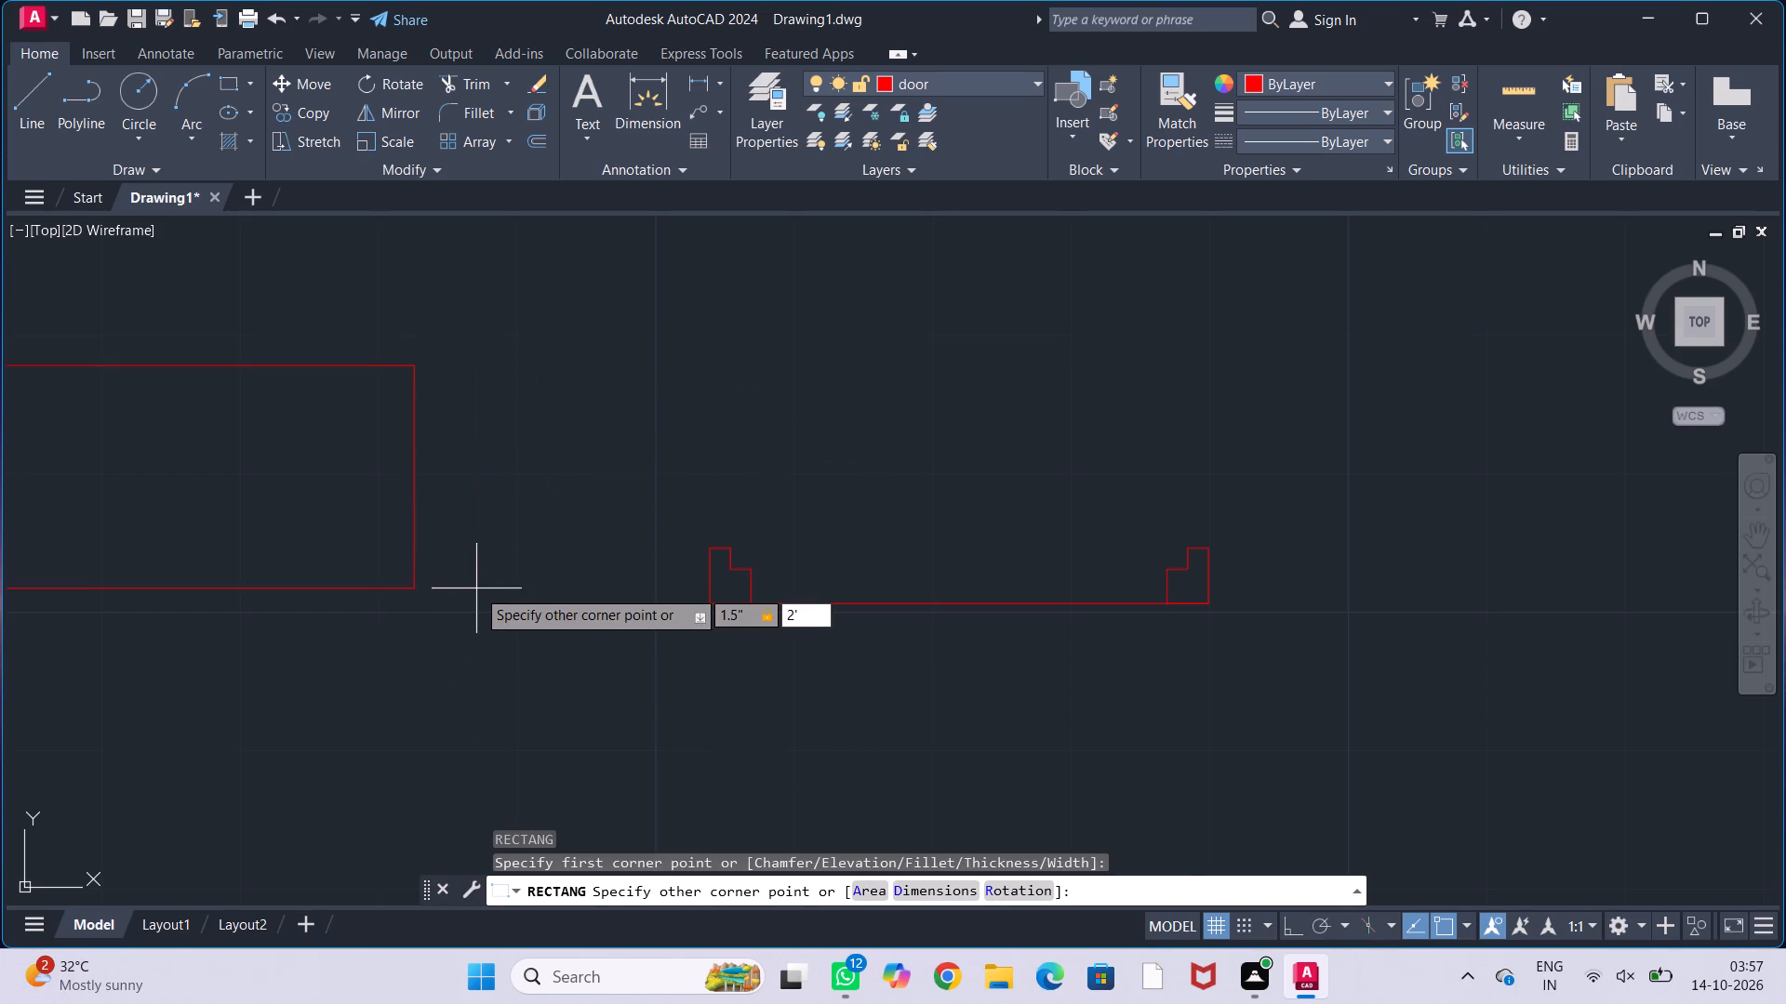
{"action": "type", "text": "9\""}
{"action": "key", "text": "Return"}
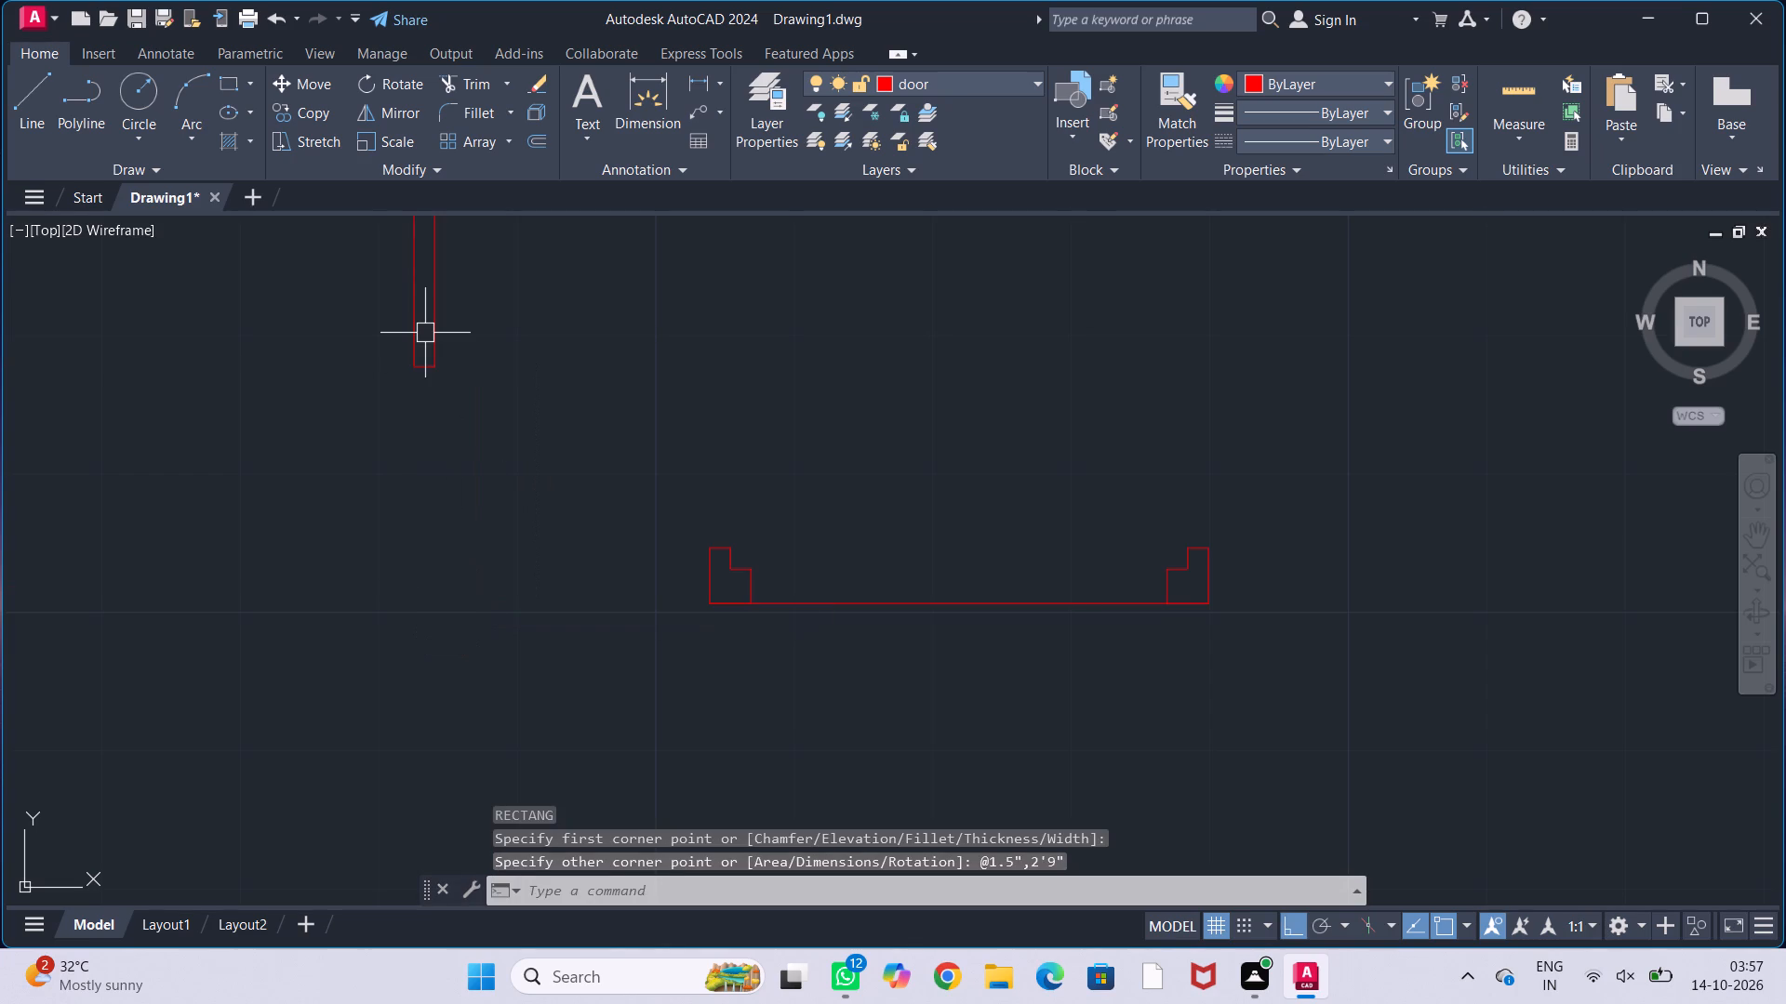
Move the door leaf by its lower left corner into the notch of the left jamb.
{"action": "left_click", "coordinate": [432, 343]}
{"action": "key", "text": "m"}
{"action": "key", "text": "Return"}
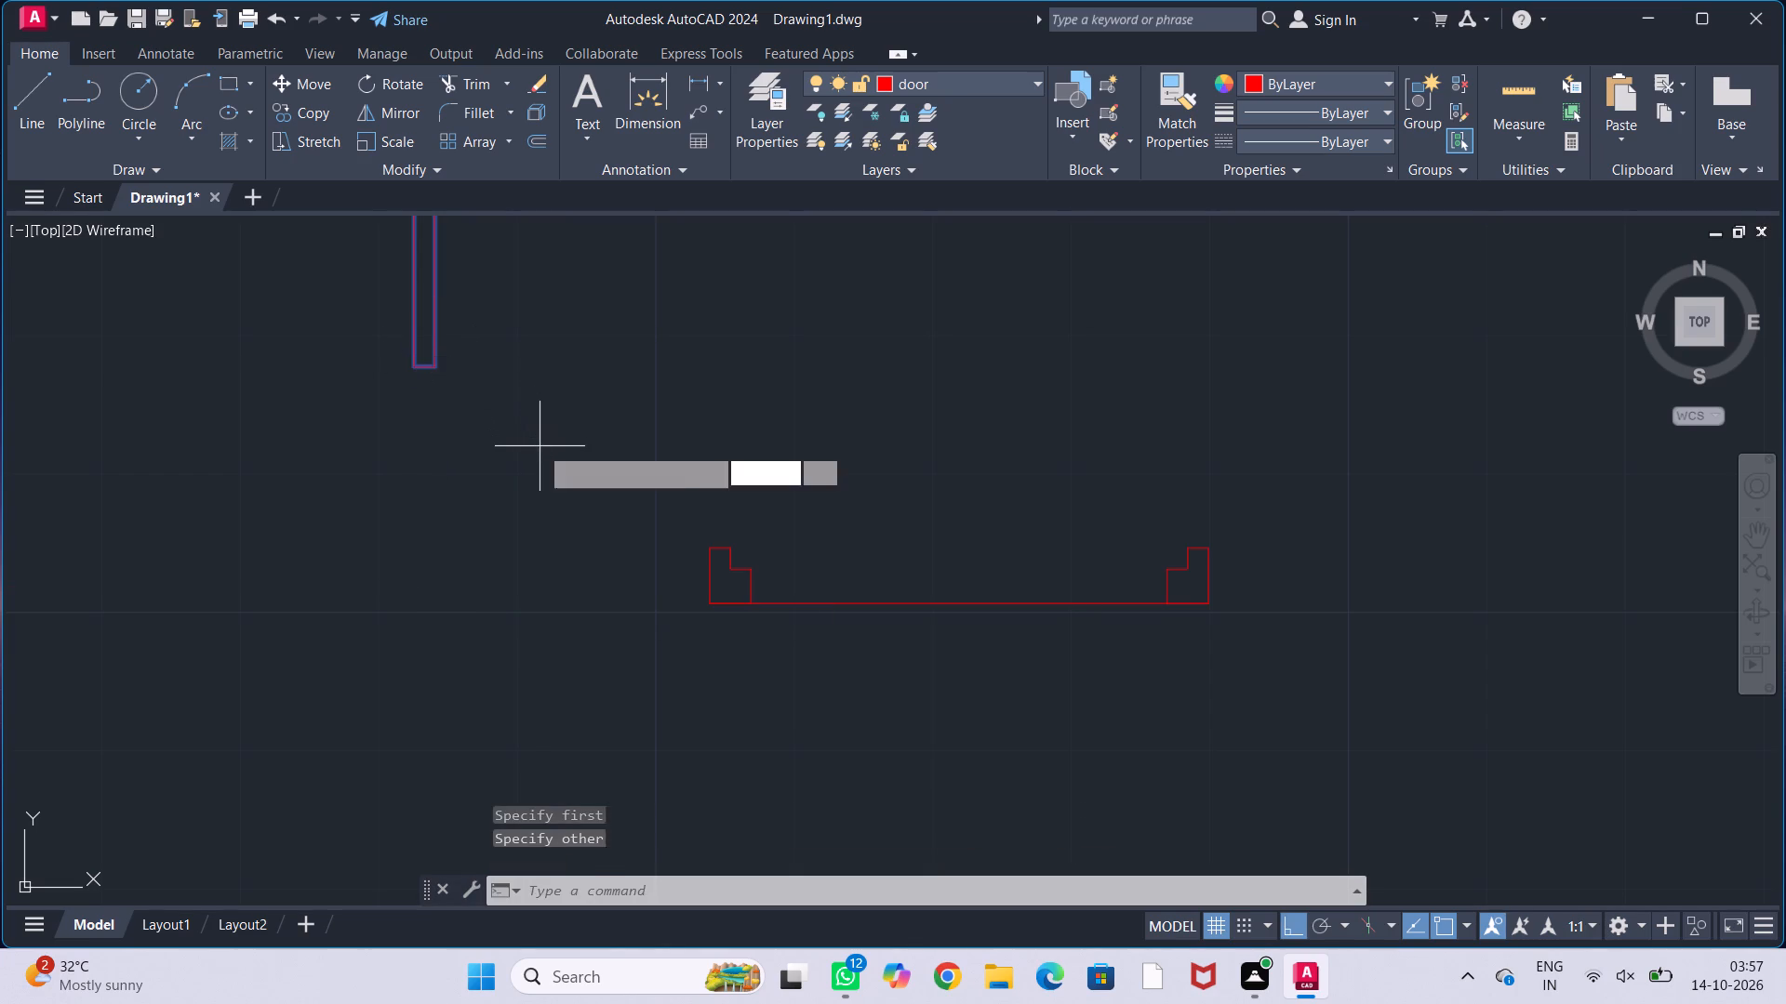
{"action": "left_click", "coordinate": [408, 373]}
{"action": "scroll", "coordinate": [684, 587], "scroll_direction": "up", "scroll_amount": 2}
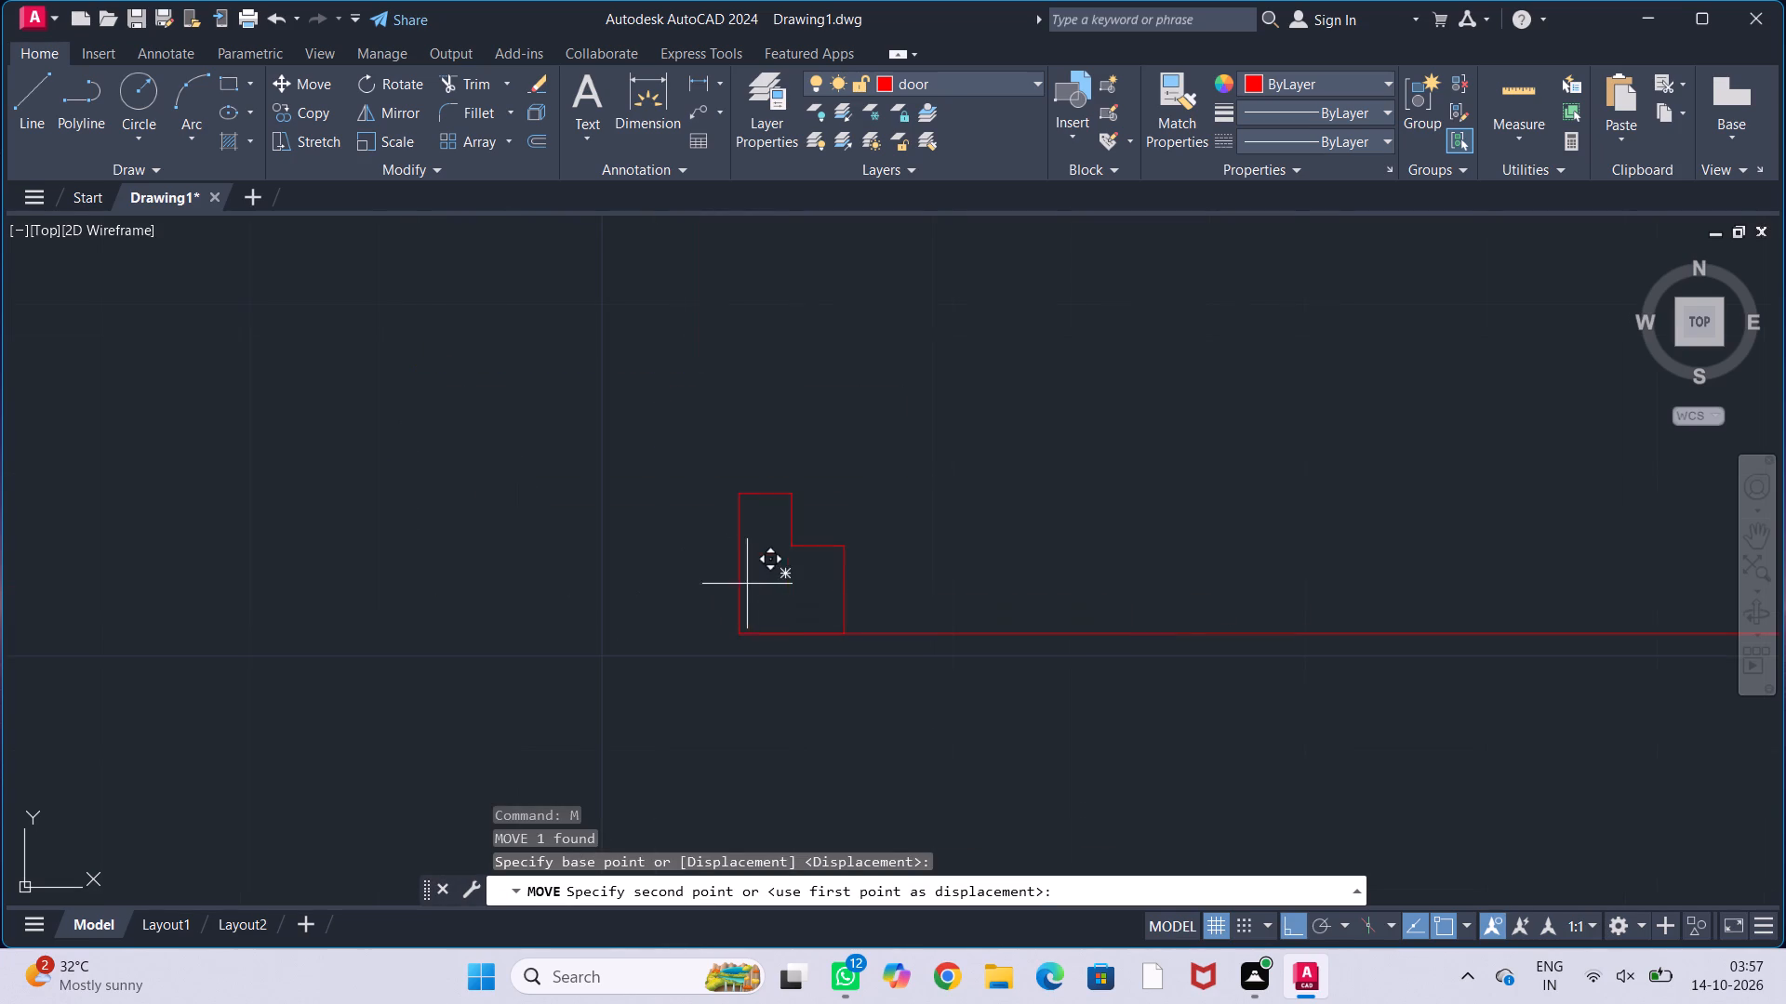
{"action": "left_click", "coordinate": [796, 546]}
{"action": "key", "text": "Escape"}
{"action": "key", "text": "Escape"}
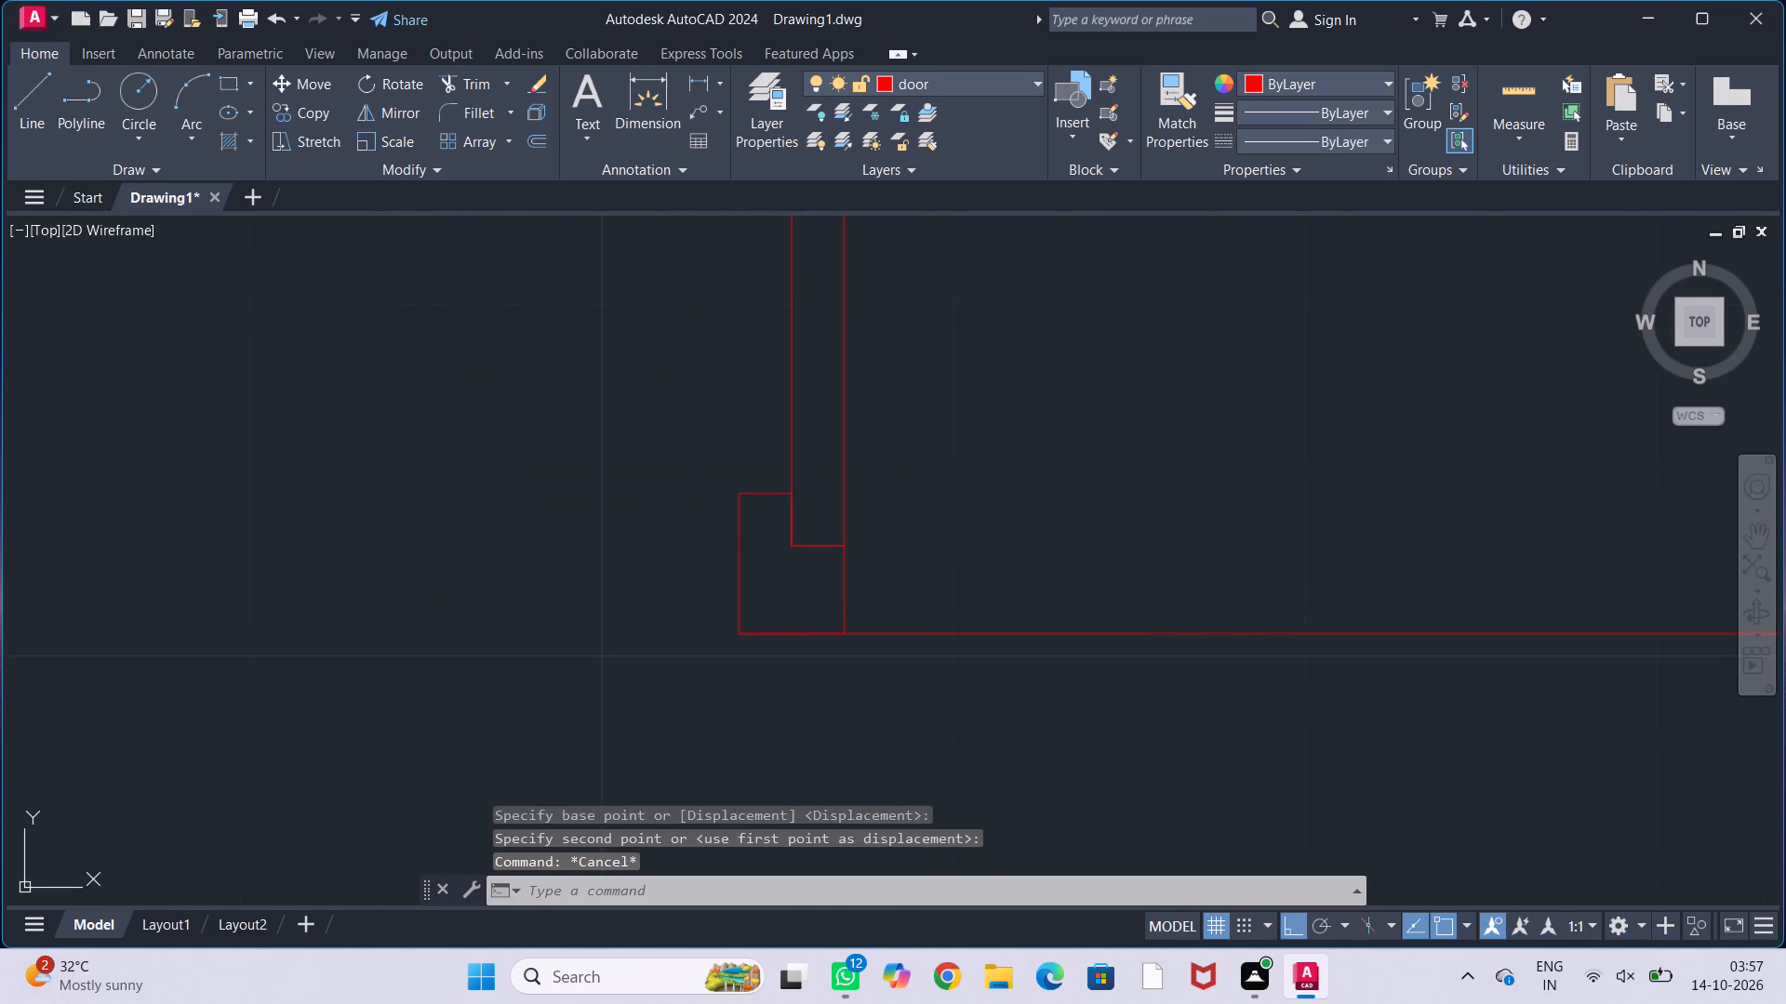
{"action": "key", "text": "Escape"}
{"action": "key", "text": "Escape"}
Draw a circle for the door swing, centred on the leaf's lower left corner and reaching the top of the leaf.
{"action": "scroll", "coordinate": [796, 546], "scroll_direction": "down", "scroll_amount": 5}
{"action": "middle_click", "coordinate": [820, 529]}
{"action": "scroll", "coordinate": [820, 529], "scroll_direction": "up", "scroll_amount": 3}
{"action": "middle_click_drag", "start_coordinate": [821, 525], "coordinate": [753, 601]}
{"action": "scroll", "coordinate": [758, 596], "scroll_direction": "down", "scroll_amount": 2}
{"action": "middle_click_drag", "start_coordinate": [753, 601], "coordinate": [750, 603]}
{"action": "scroll", "coordinate": [756, 563], "scroll_direction": "up", "scroll_amount": 1}
{"action": "key", "text": "c"}
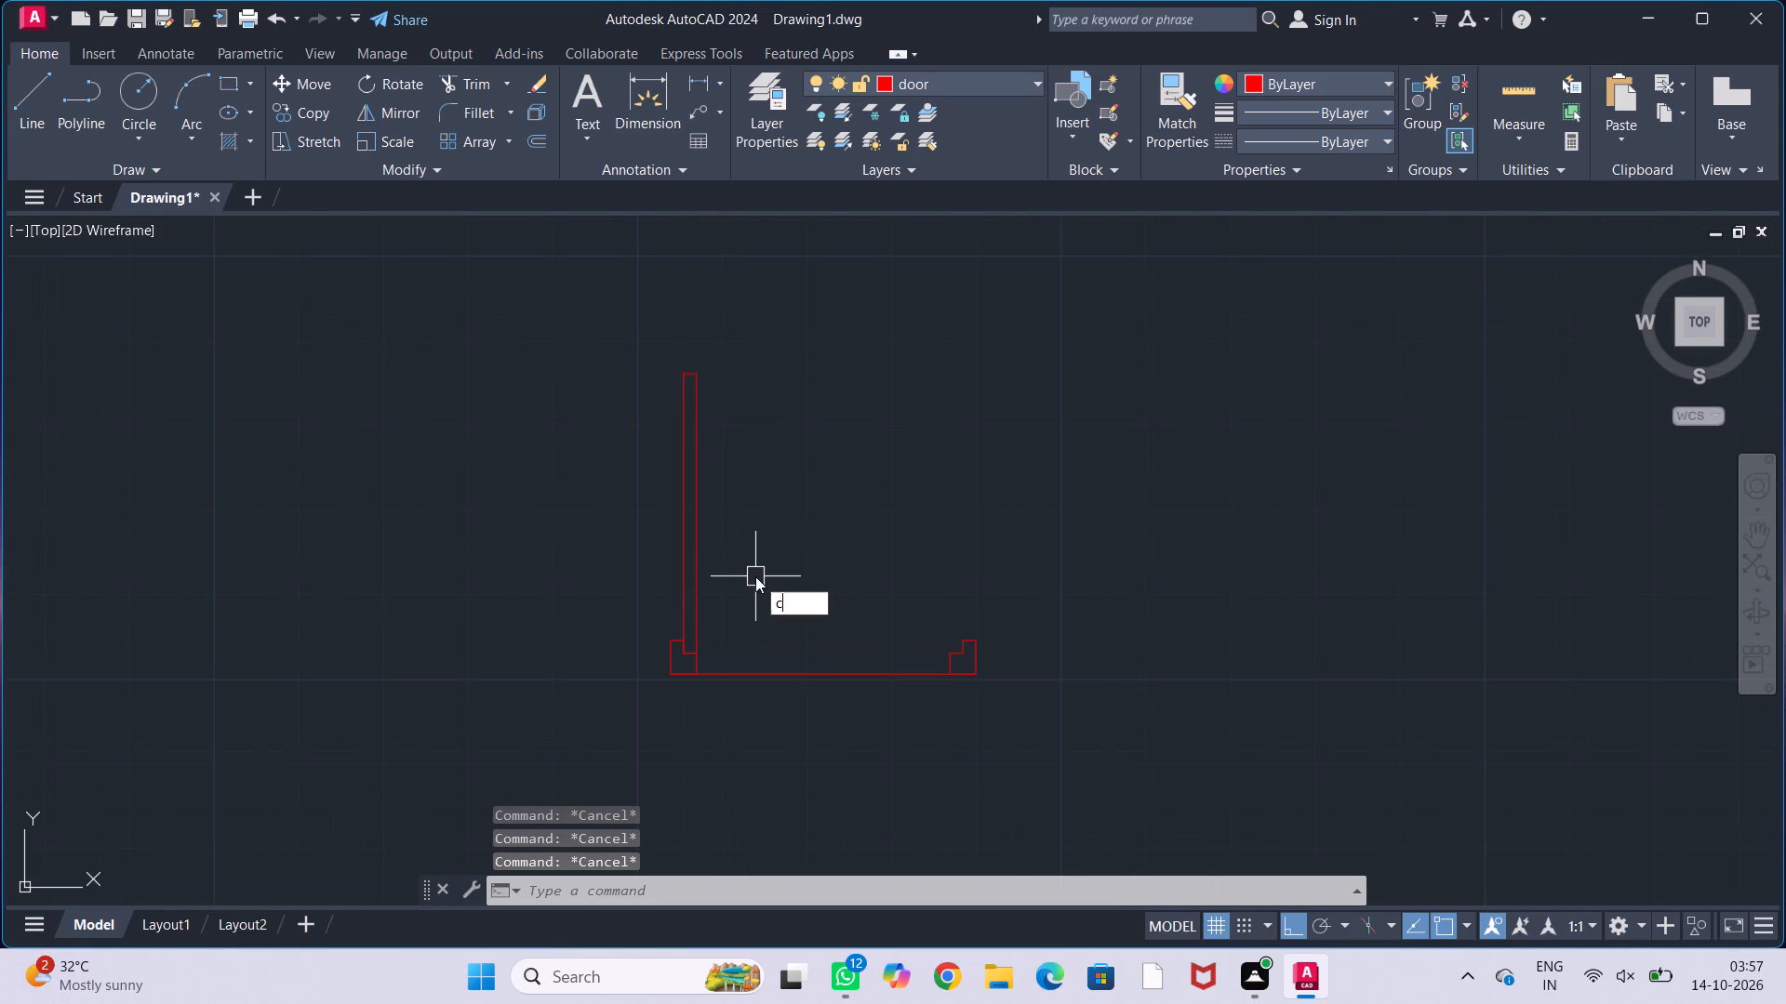
{"action": "key", "text": "Return"}
{"action": "scroll", "coordinate": [684, 629], "scroll_direction": "up", "scroll_amount": 2}
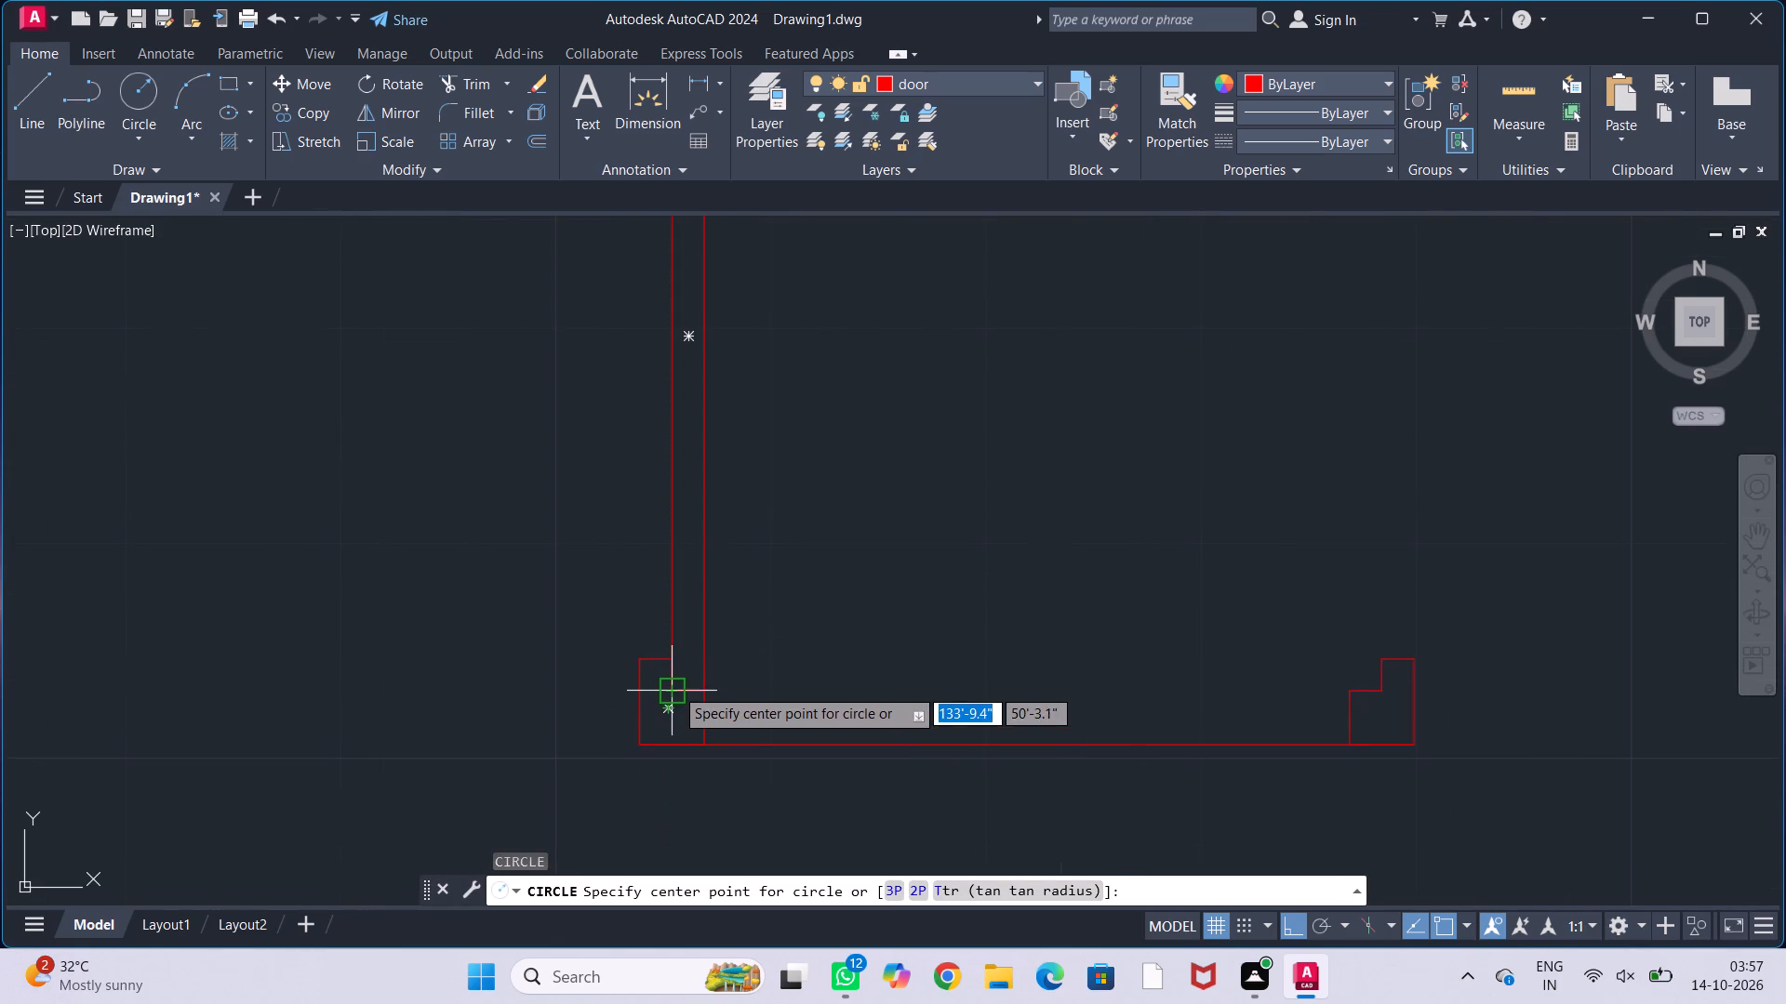
{"action": "left_click", "coordinate": [674, 687]}
{"action": "scroll", "coordinate": [895, 423], "scroll_direction": "down", "scroll_amount": 3}
{"action": "middle_click_drag", "start_coordinate": [895, 420], "coordinate": [832, 535]}
{"action": "scroll", "coordinate": [782, 474], "scroll_direction": "up", "scroll_amount": 2}
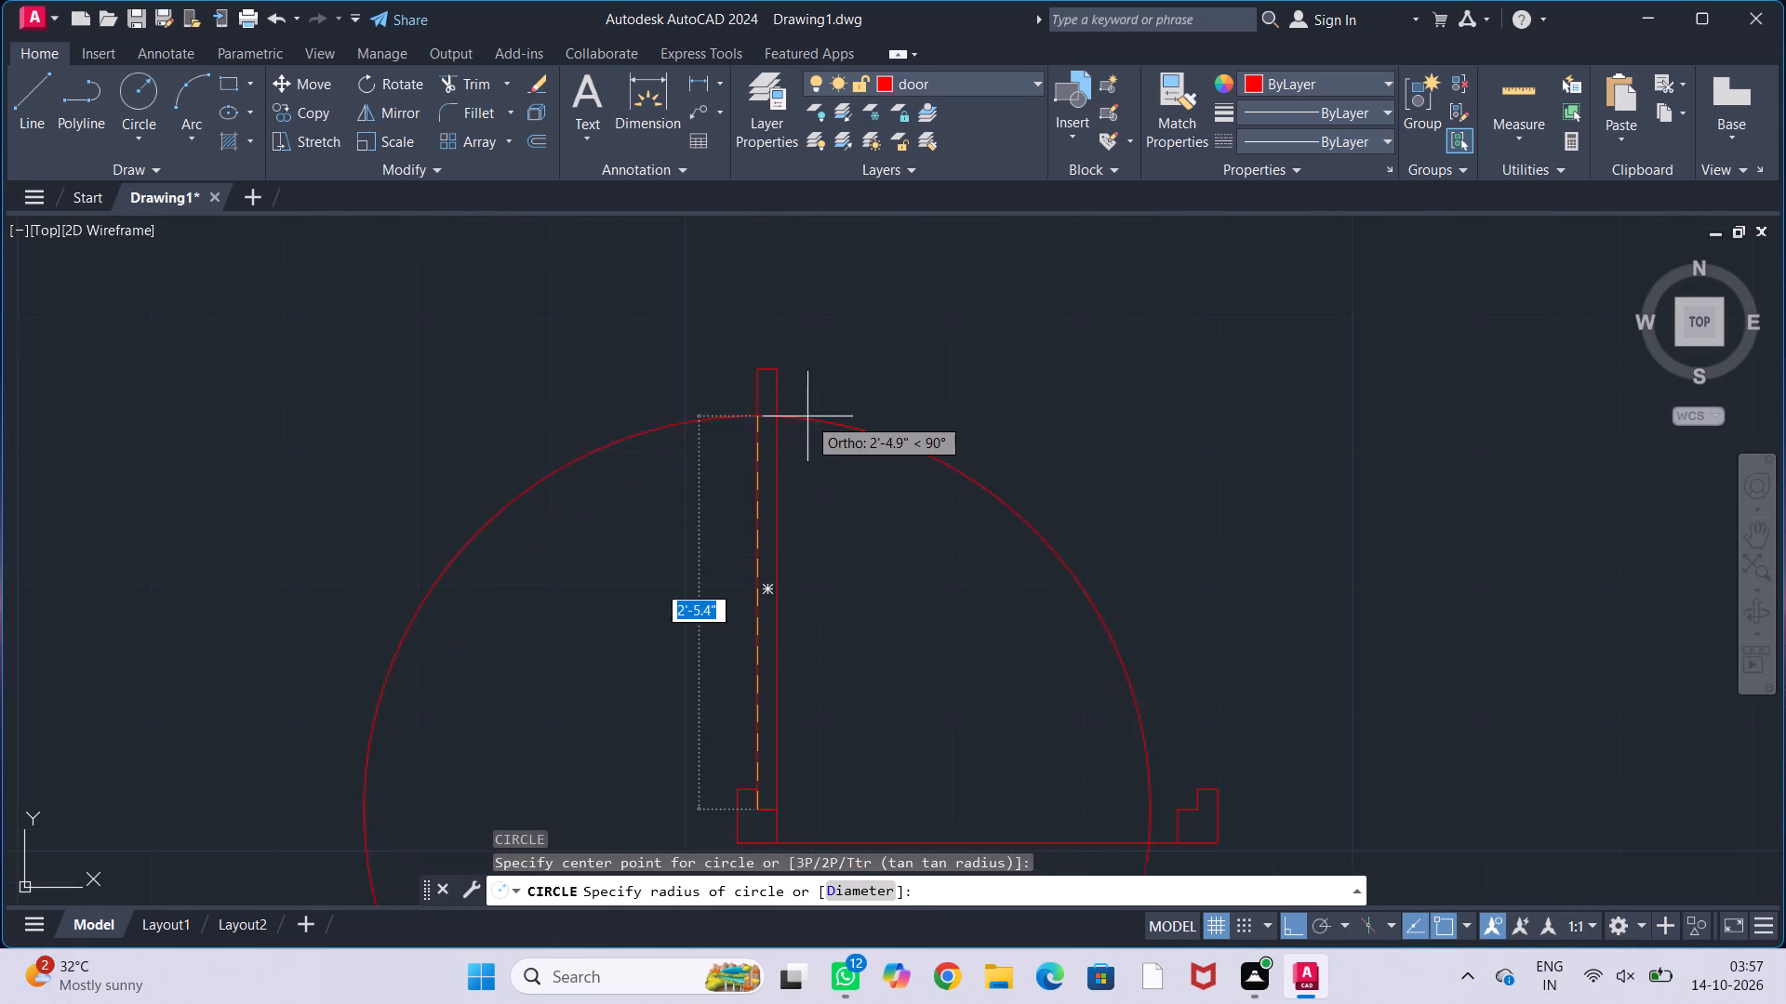
{"action": "left_click", "coordinate": [780, 376]}
{"action": "key", "text": "Escape"}
{"action": "key", "text": "Escape"}
{"action": "key", "text": "Escape"}
{"action": "key", "text": "Escape"}
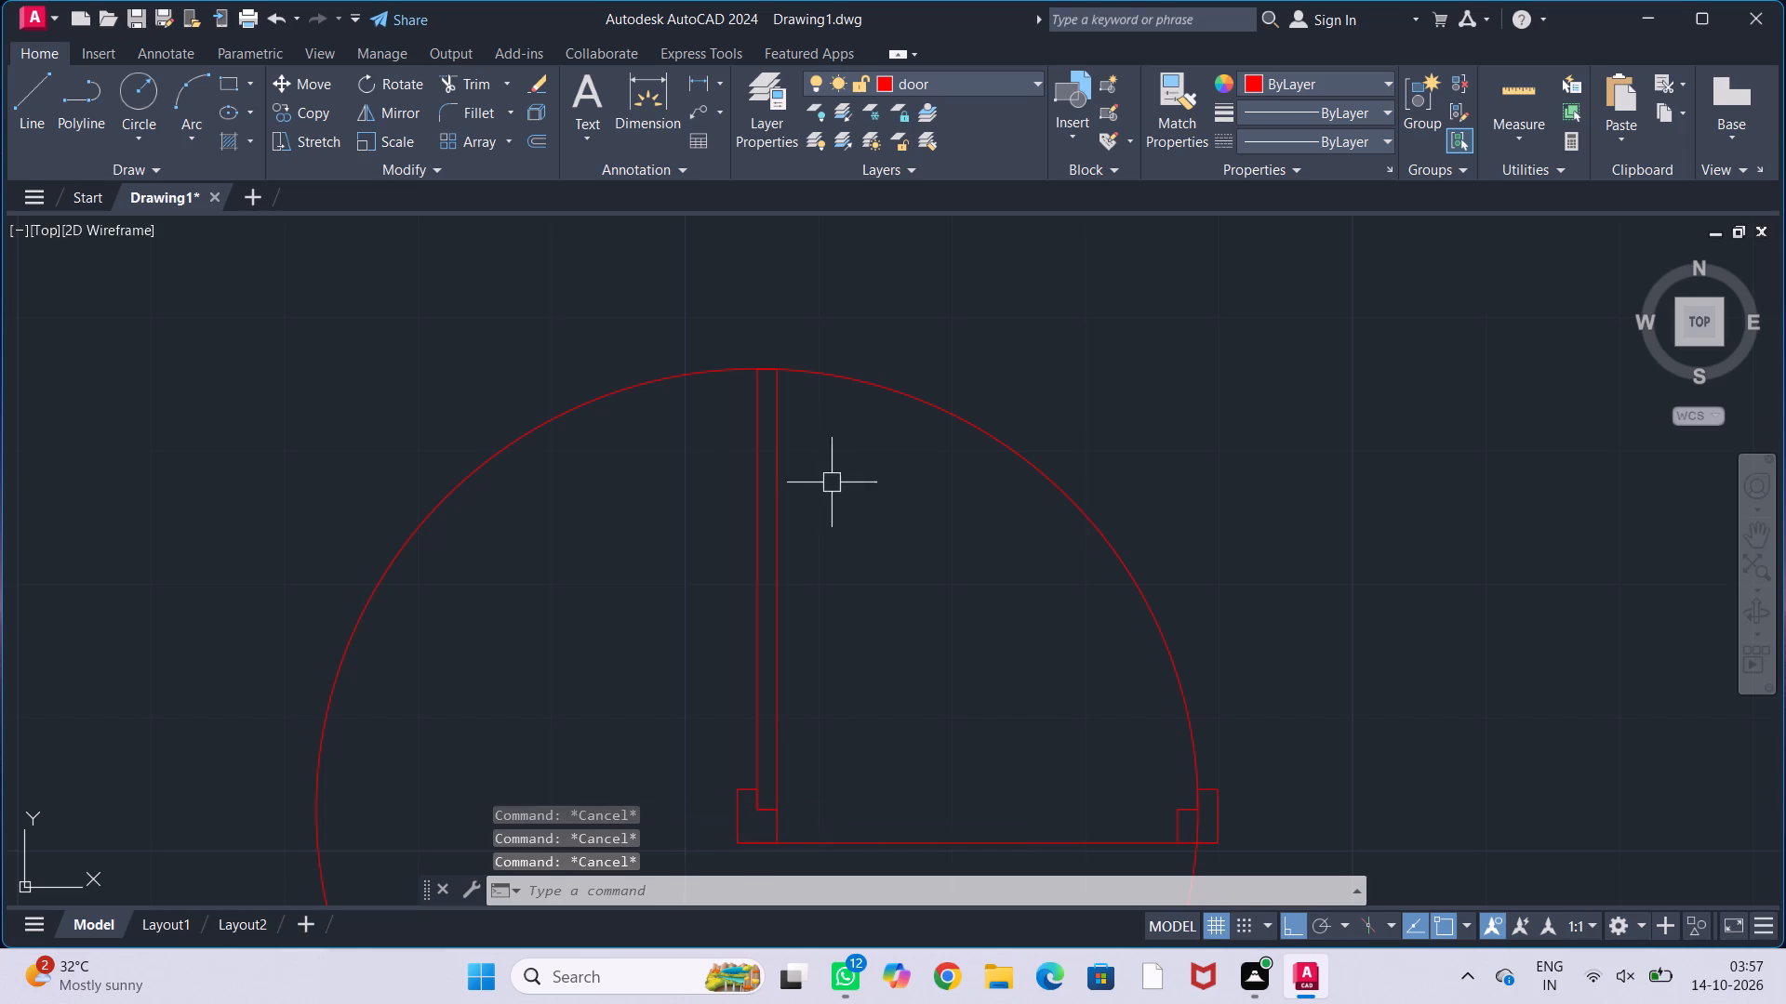
Trim the door swing circle down to the quarter arc between the leaf's top and the right jamb.
{"action": "scroll", "coordinate": [832, 482], "scroll_direction": "down", "scroll_amount": 2}
{"action": "middle_click_drag", "start_coordinate": [844, 525], "coordinate": [857, 433]}
{"action": "key", "text": "t"}
{"action": "key", "text": "r"}
{"action": "key", "text": "Return"}
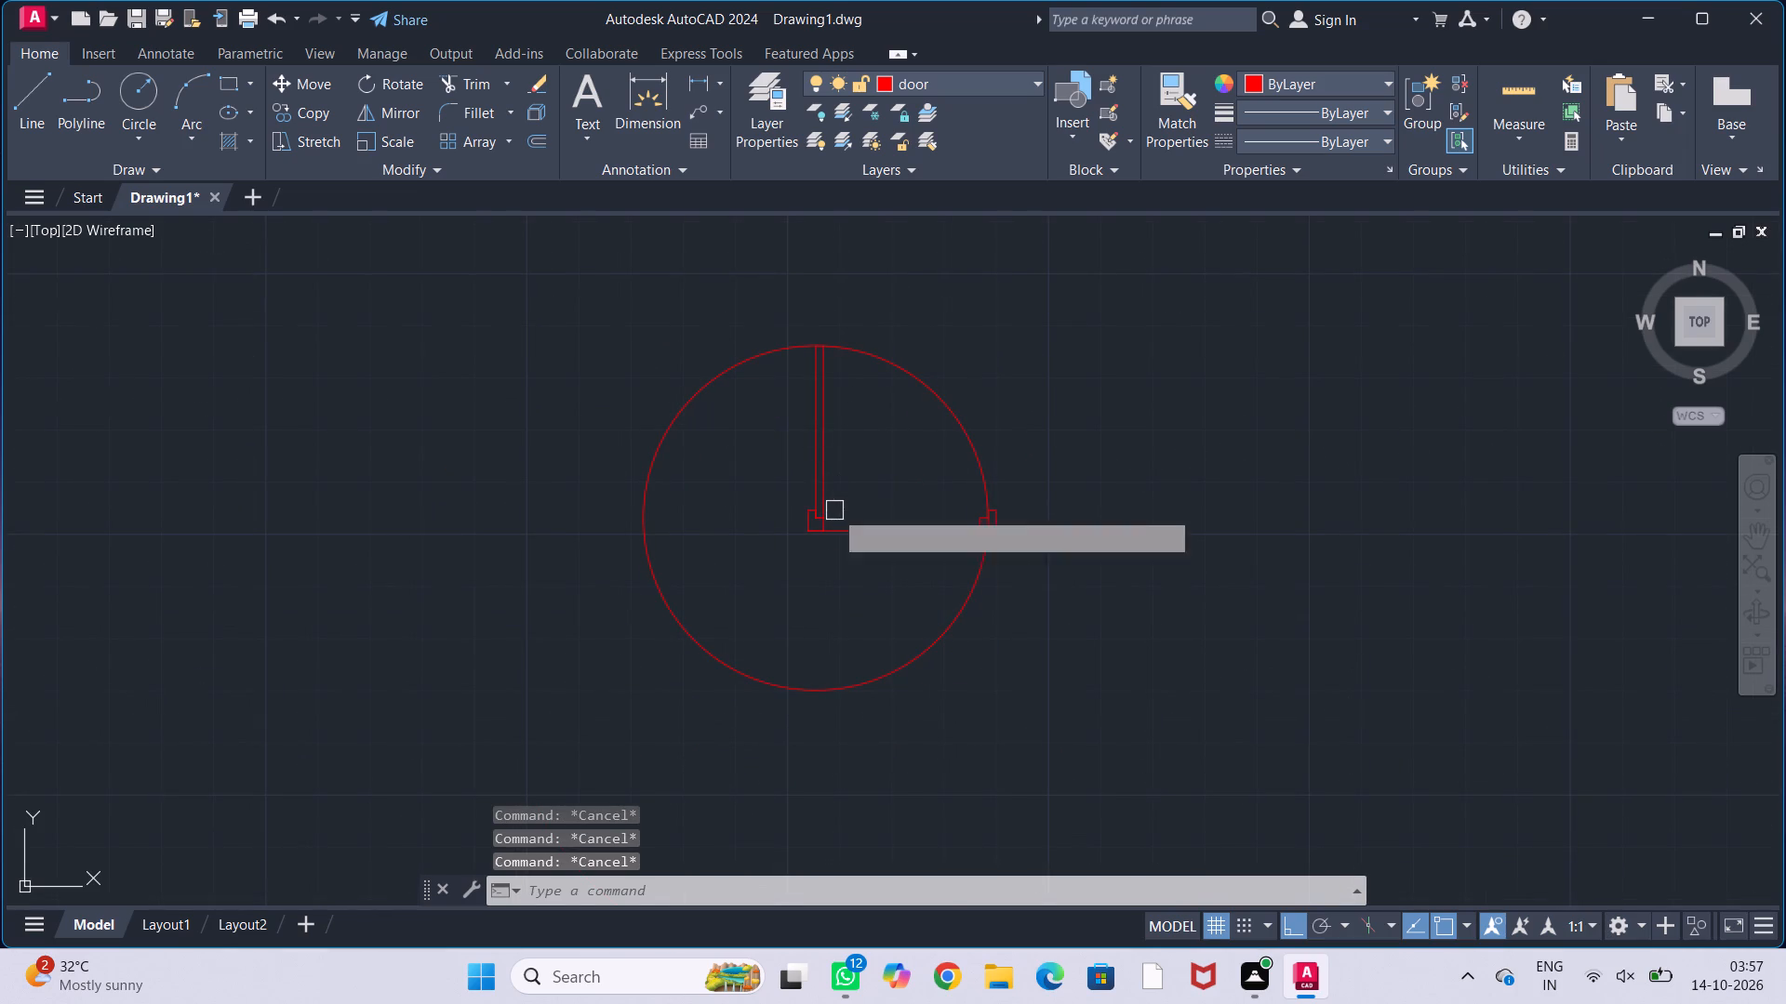
{"action": "left_click", "coordinate": [743, 666]}
{"action": "scroll", "coordinate": [996, 514], "scroll_direction": "up", "scroll_amount": 2}
{"action": "scroll", "coordinate": [927, 544], "scroll_direction": "up", "scroll_amount": 1}
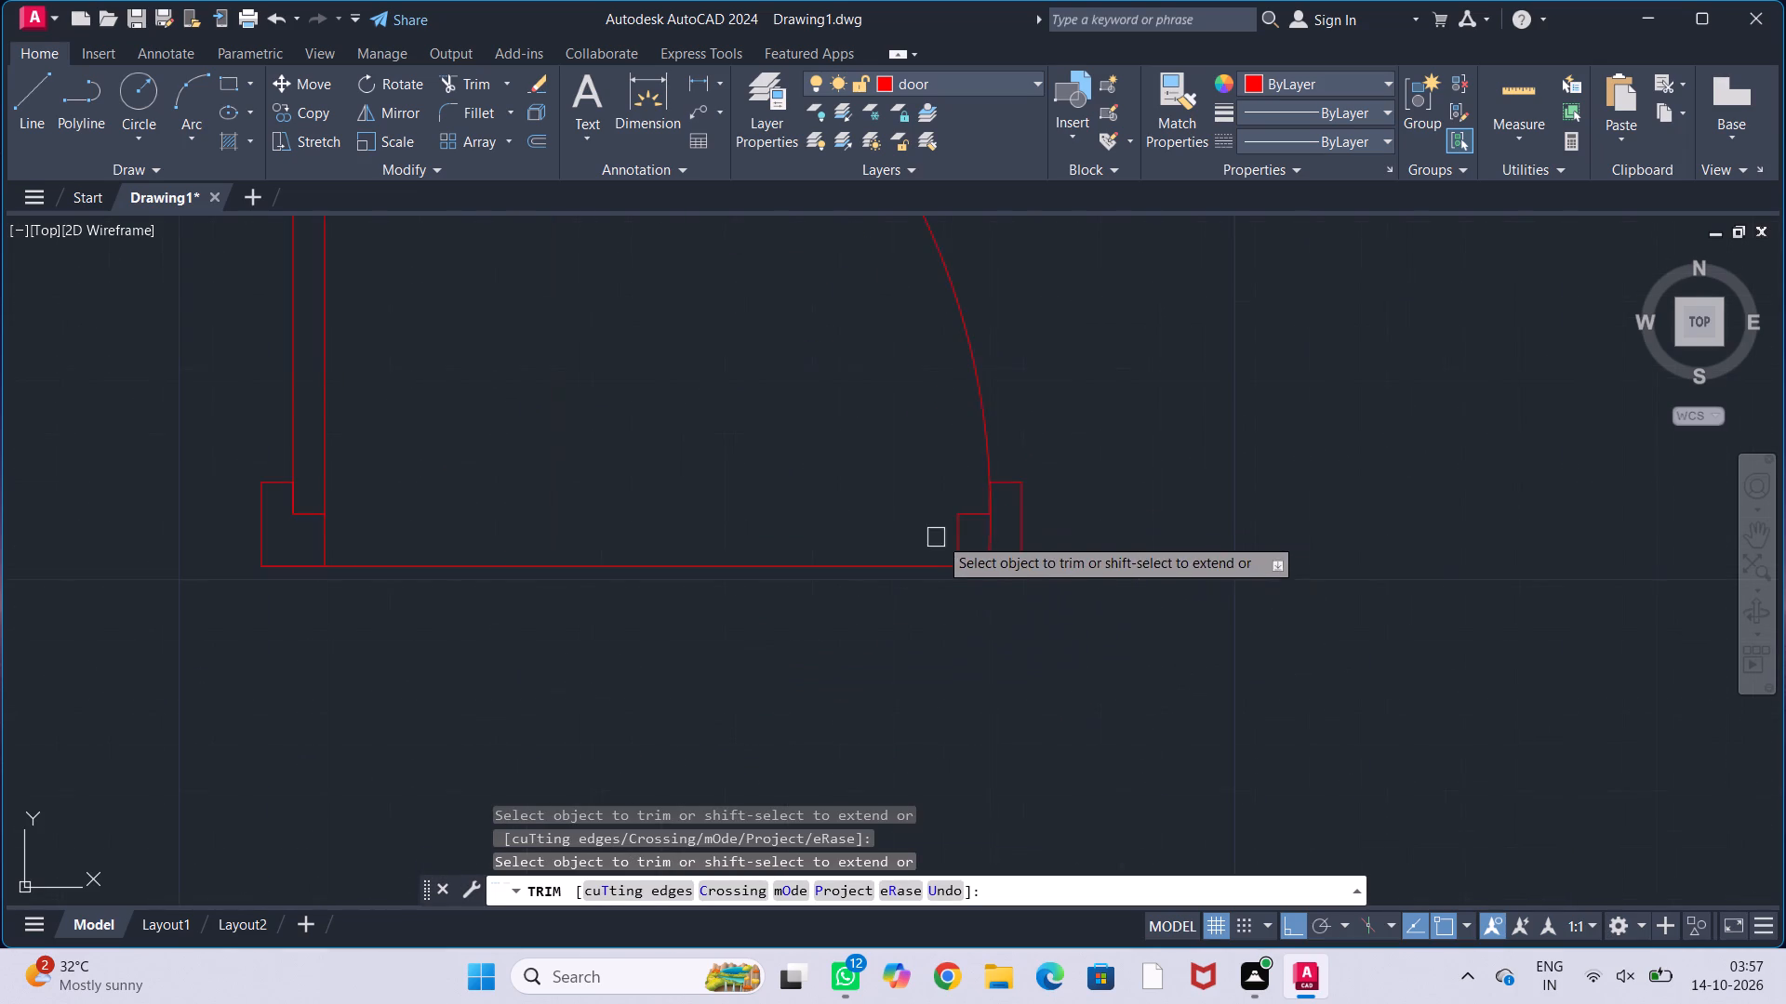
{"action": "scroll", "coordinate": [978, 545], "scroll_direction": "up", "scroll_amount": 2}
{"action": "left_click", "coordinate": [1002, 553]}
{"action": "key", "text": "Escape"}
{"action": "key", "text": "Escape"}
{"action": "key", "text": "Escape"}
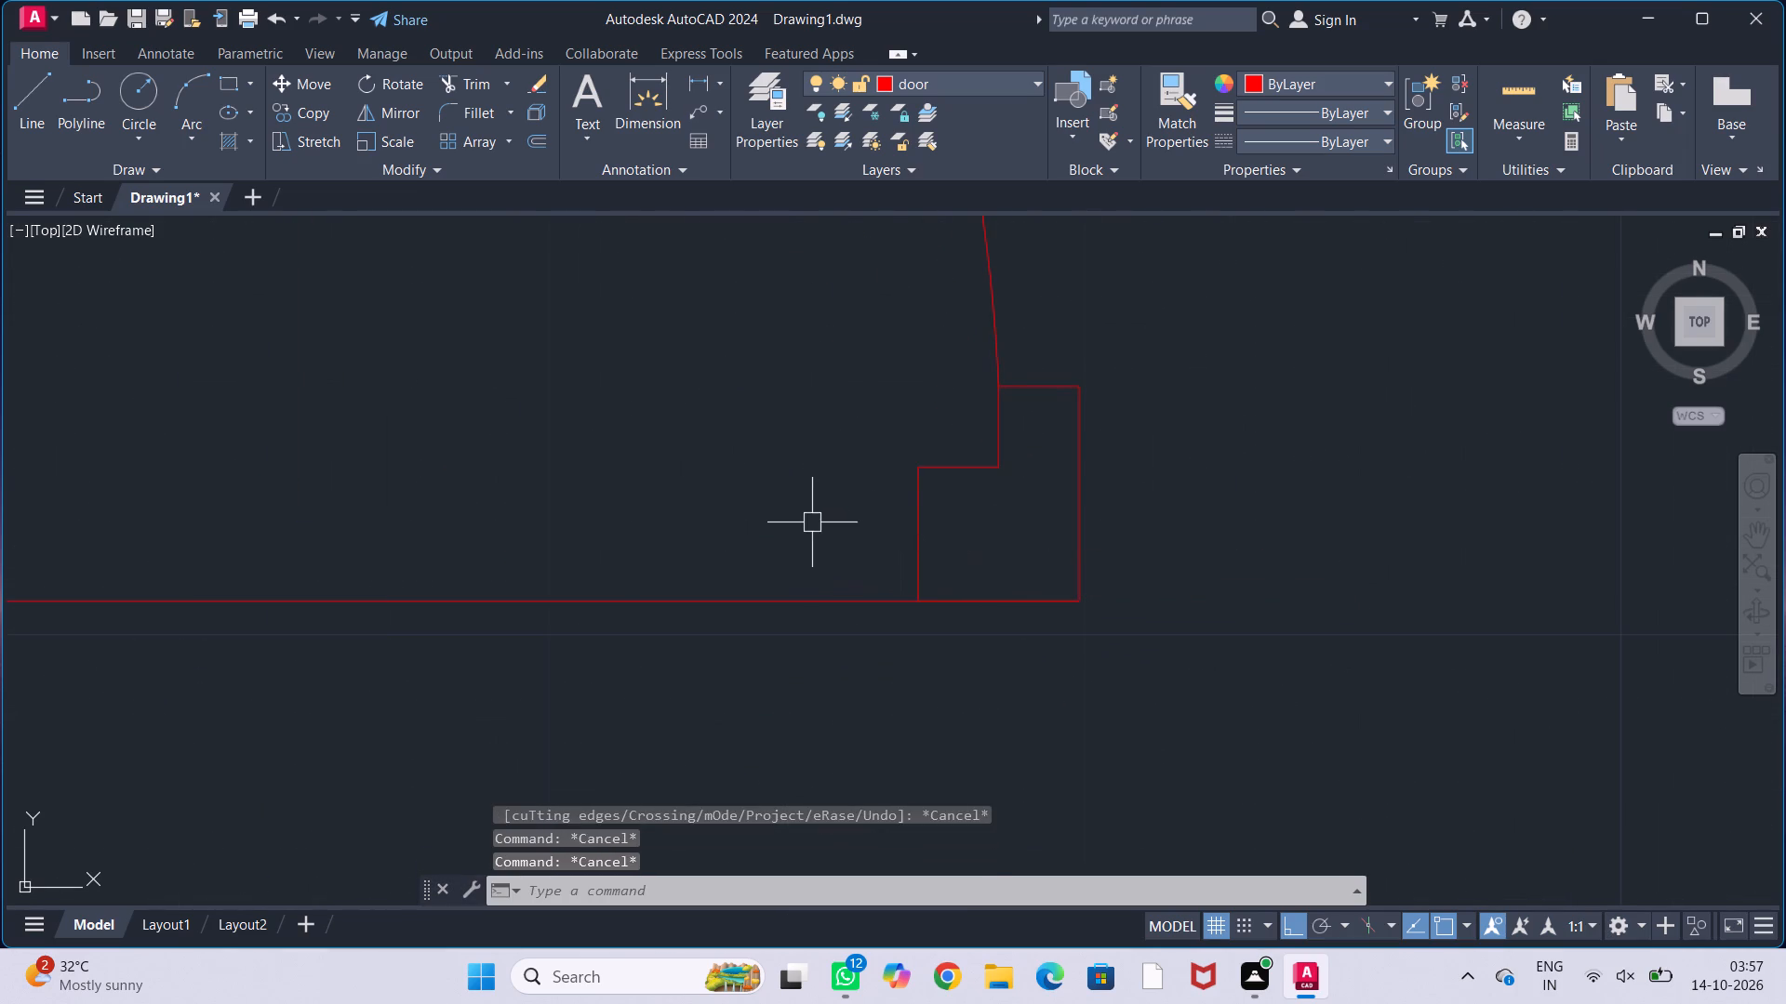
{"action": "key", "text": "Escape"}
Examine the 3' door symbol's leaf, jambs and swing arc.
{"action": "scroll", "coordinate": [808, 505], "scroll_direction": "down", "scroll_amount": 4}
{"action": "middle_click_drag", "start_coordinate": [743, 427], "coordinate": [827, 545]}
{"action": "scroll", "coordinate": [807, 532], "scroll_direction": "up", "scroll_amount": 1}
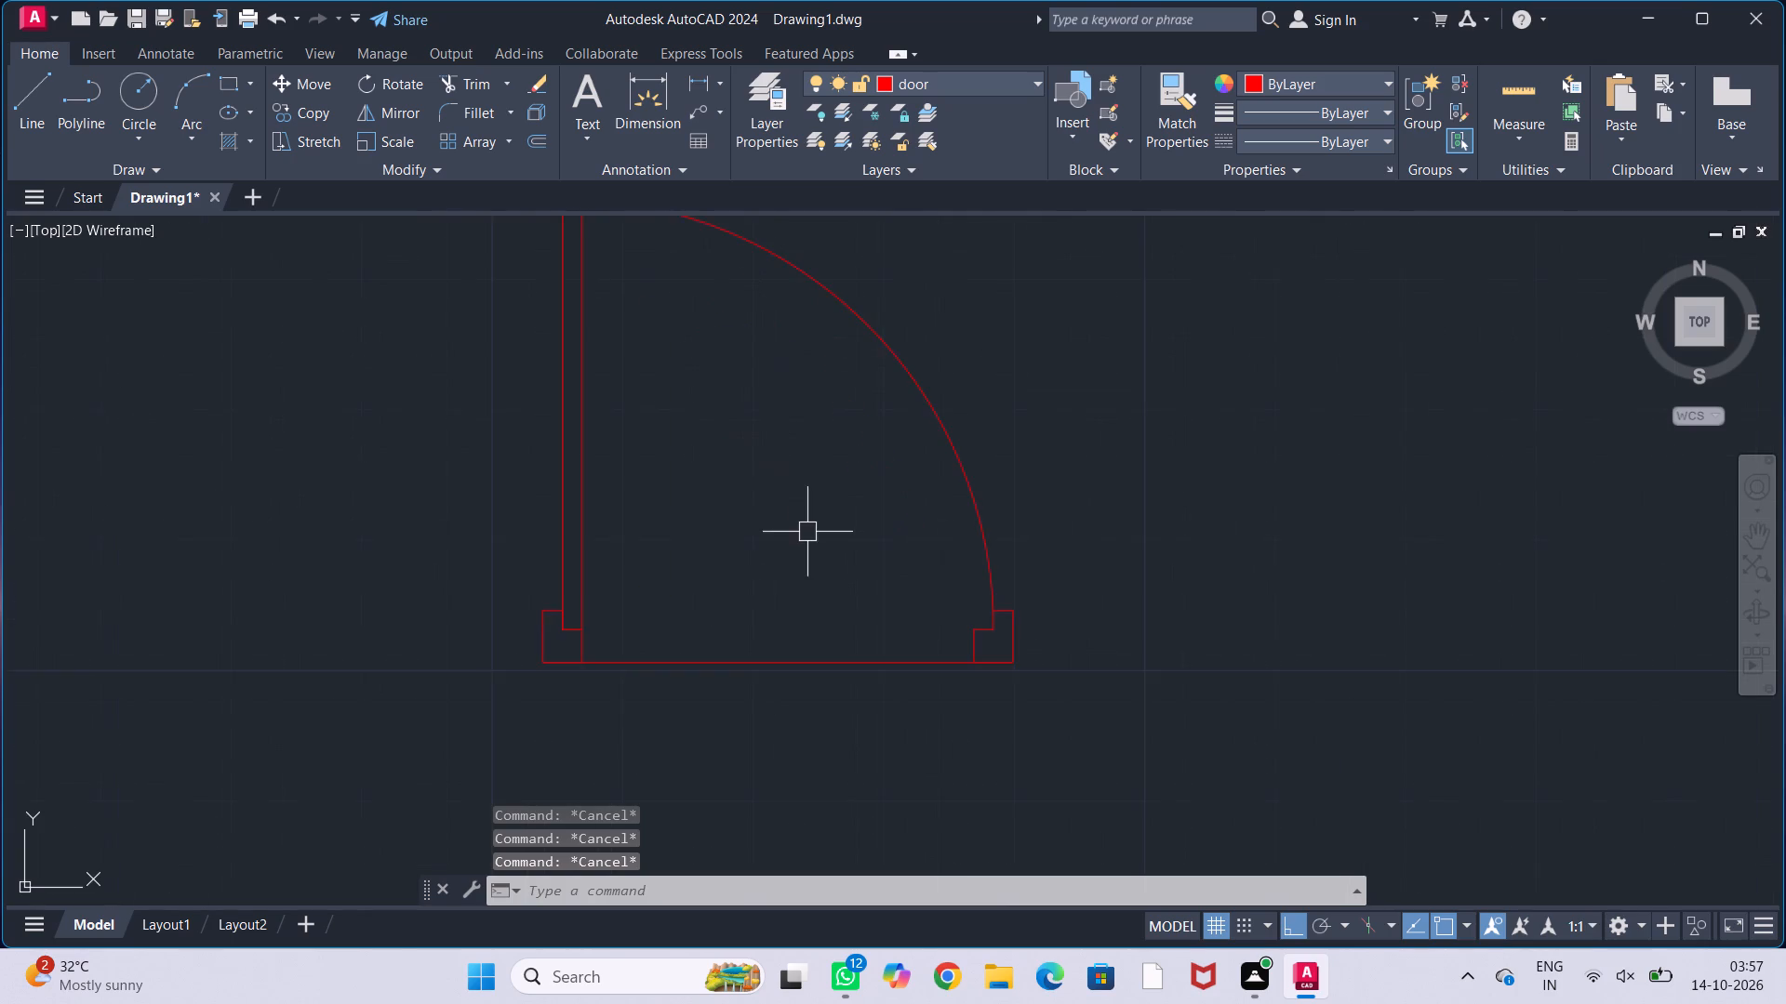
{"action": "middle_click_drag", "start_coordinate": [807, 532], "coordinate": [833, 589]}
{"action": "scroll", "coordinate": [835, 569], "scroll_direction": "down", "scroll_amount": 1}
{"action": "middle_click_drag", "start_coordinate": [835, 568], "coordinate": [846, 603]}
{"action": "scroll", "coordinate": [815, 588], "scroll_direction": "up", "scroll_amount": 1}
{"action": "middle_click_drag", "start_coordinate": [815, 583], "coordinate": [946, 554]}
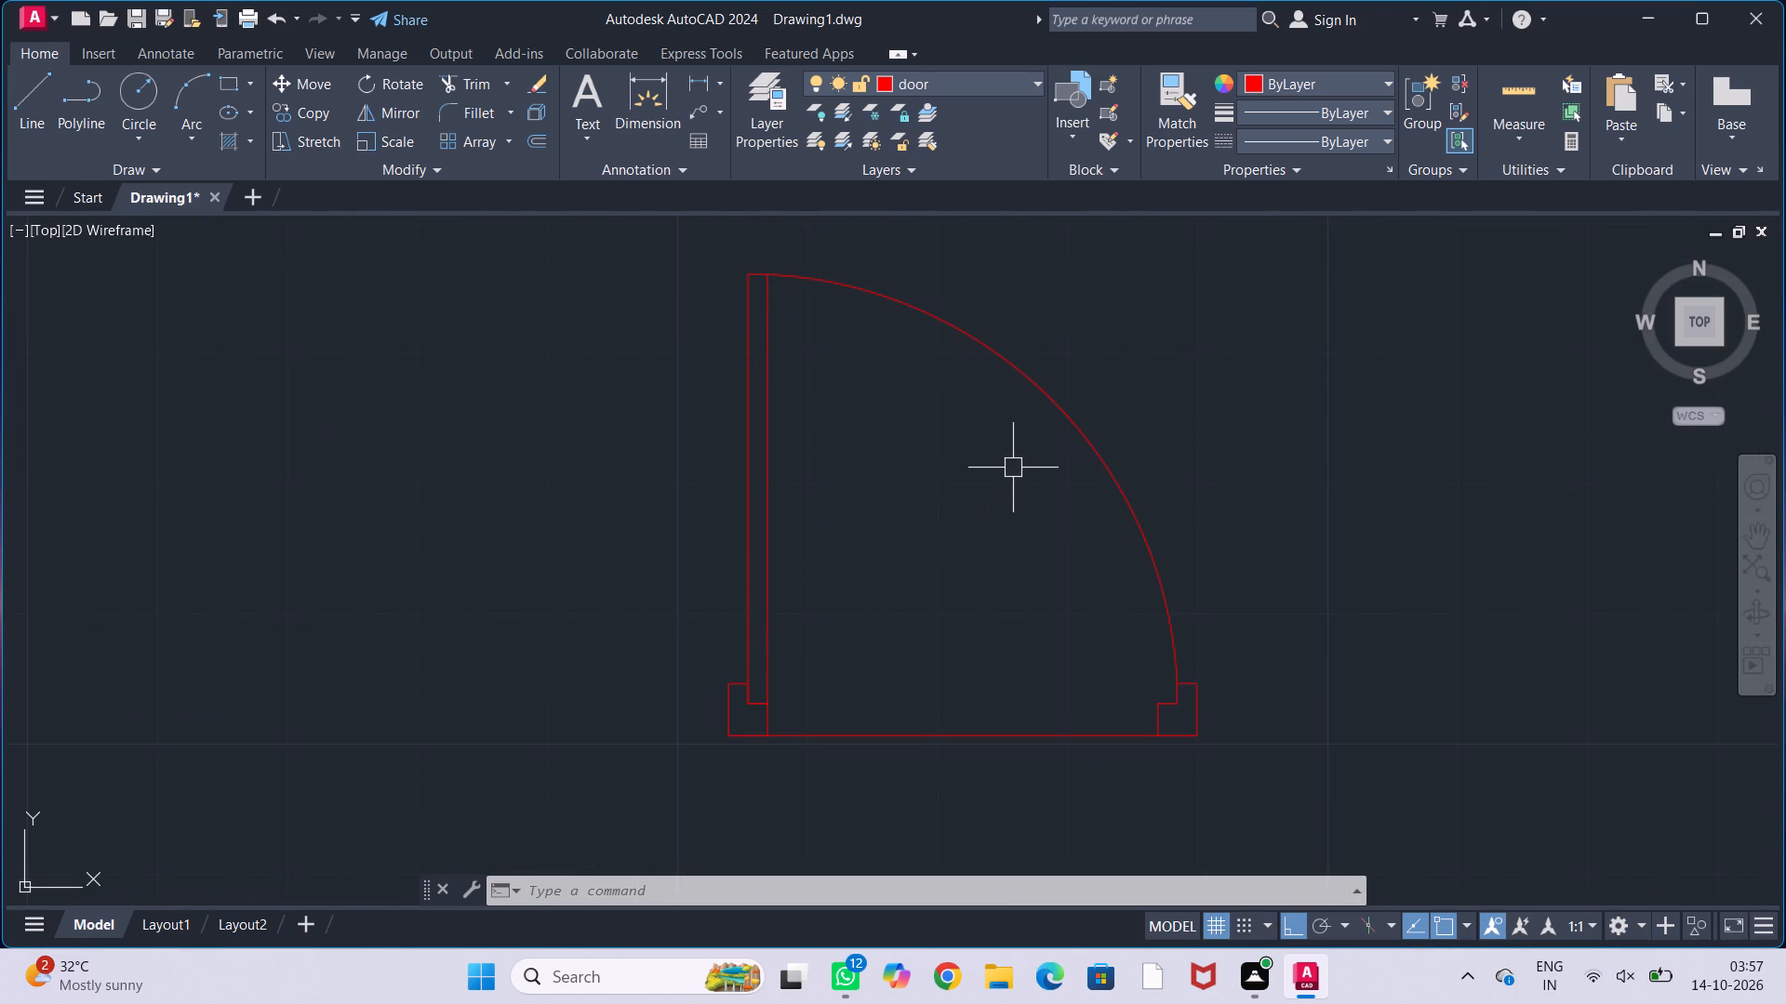
{"action": "middle_click_drag", "start_coordinate": [1013, 468], "coordinate": [951, 469]}
{"action": "middle_click_drag", "start_coordinate": [937, 523], "coordinate": [905, 508]}
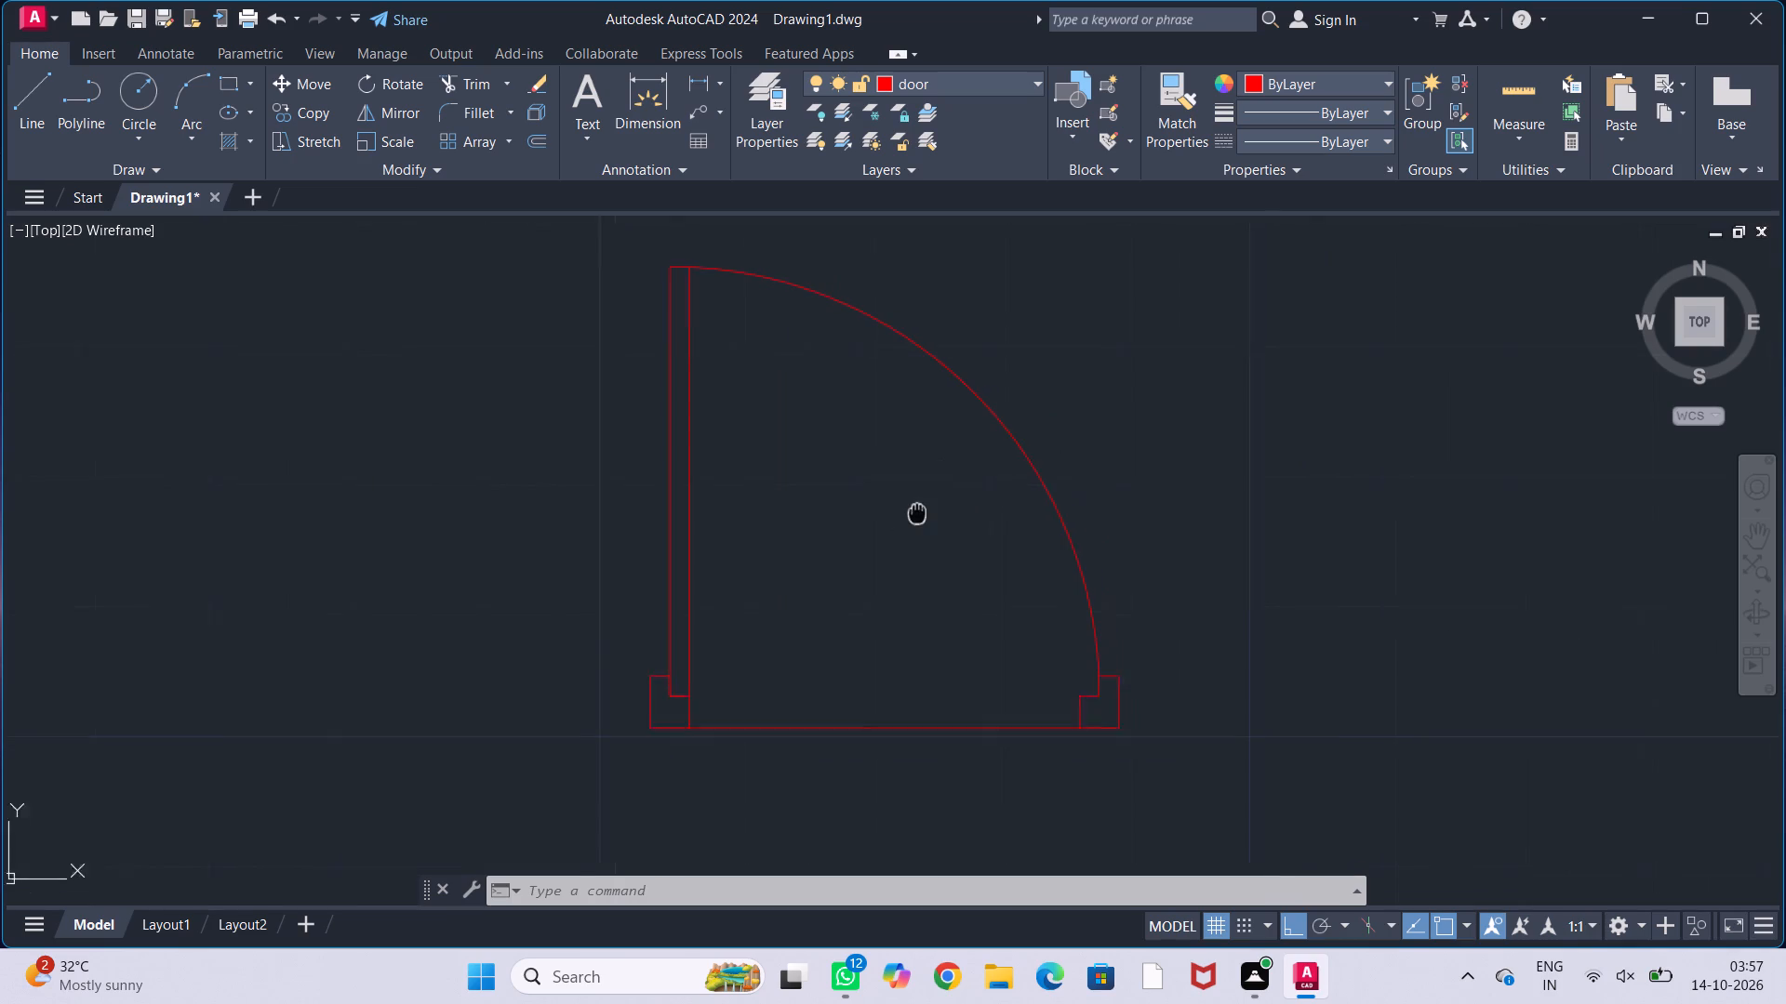
{"action": "middle_click_drag", "start_coordinate": [905, 508], "coordinate": [898, 506]}
{"action": "scroll", "coordinate": [897, 504], "scroll_direction": "down", "scroll_amount": 1}
{"action": "middle_click_drag", "start_coordinate": [898, 503], "coordinate": [887, 510]}
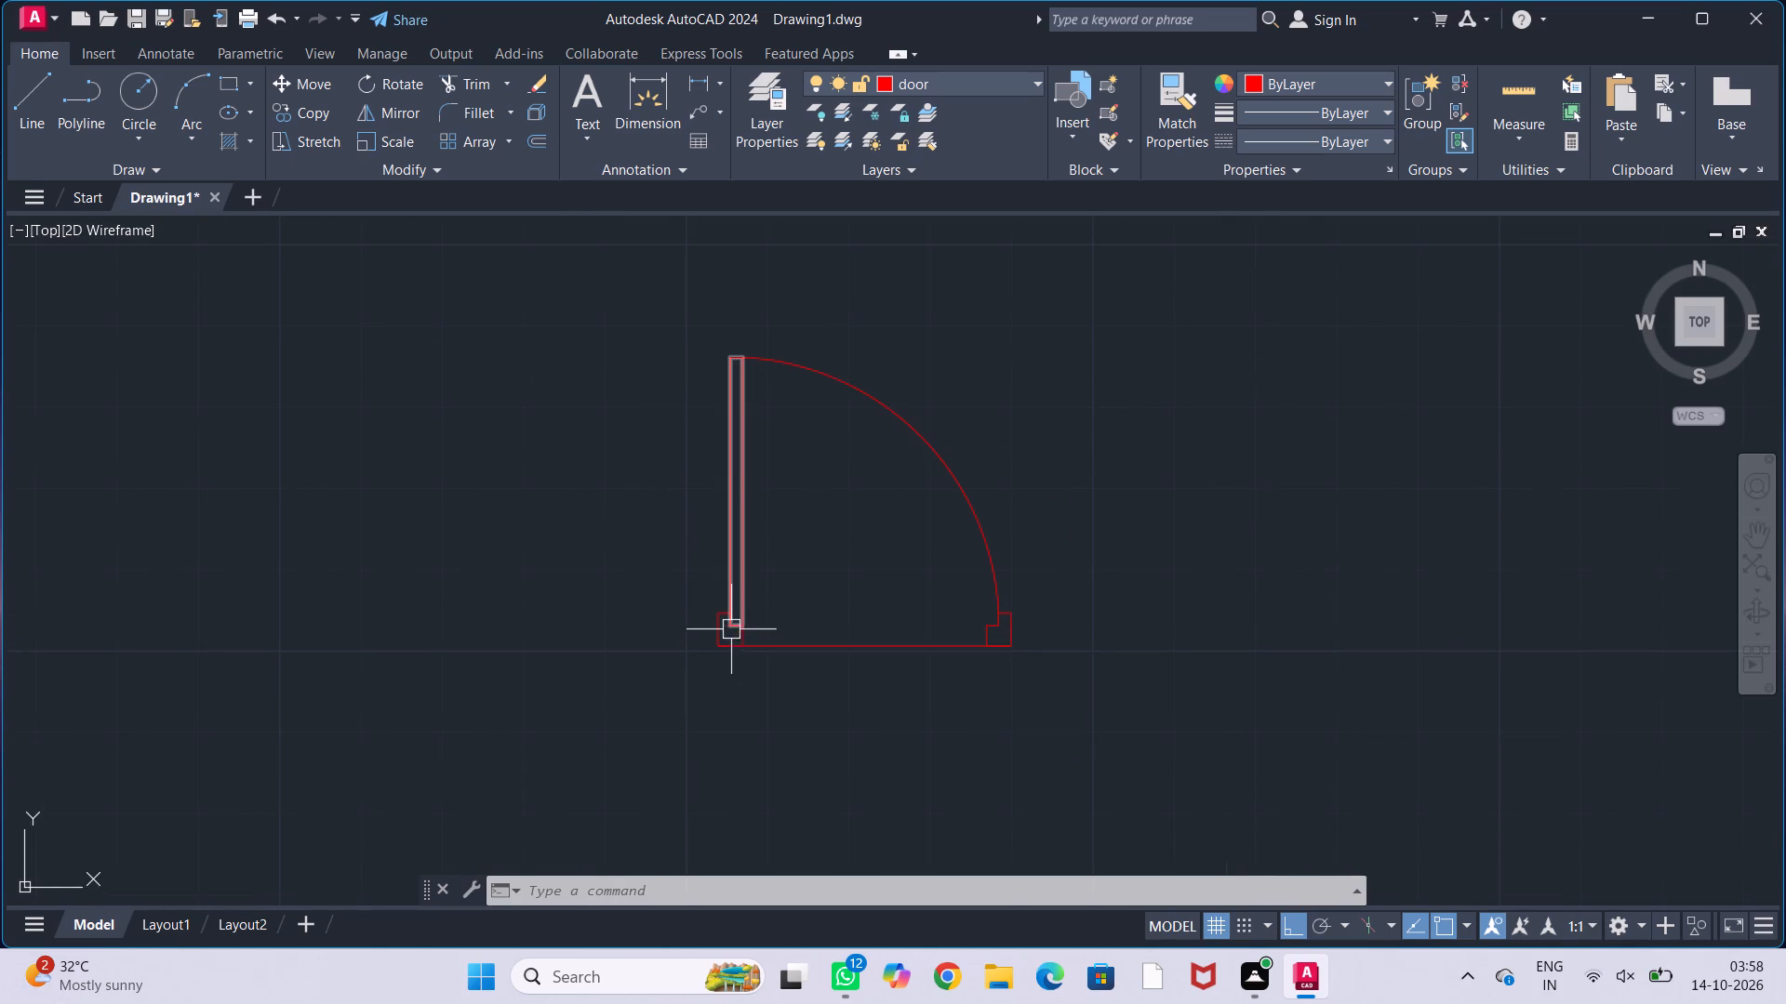
{"action": "scroll", "coordinate": [700, 644], "scroll_direction": "up", "scroll_amount": 2}
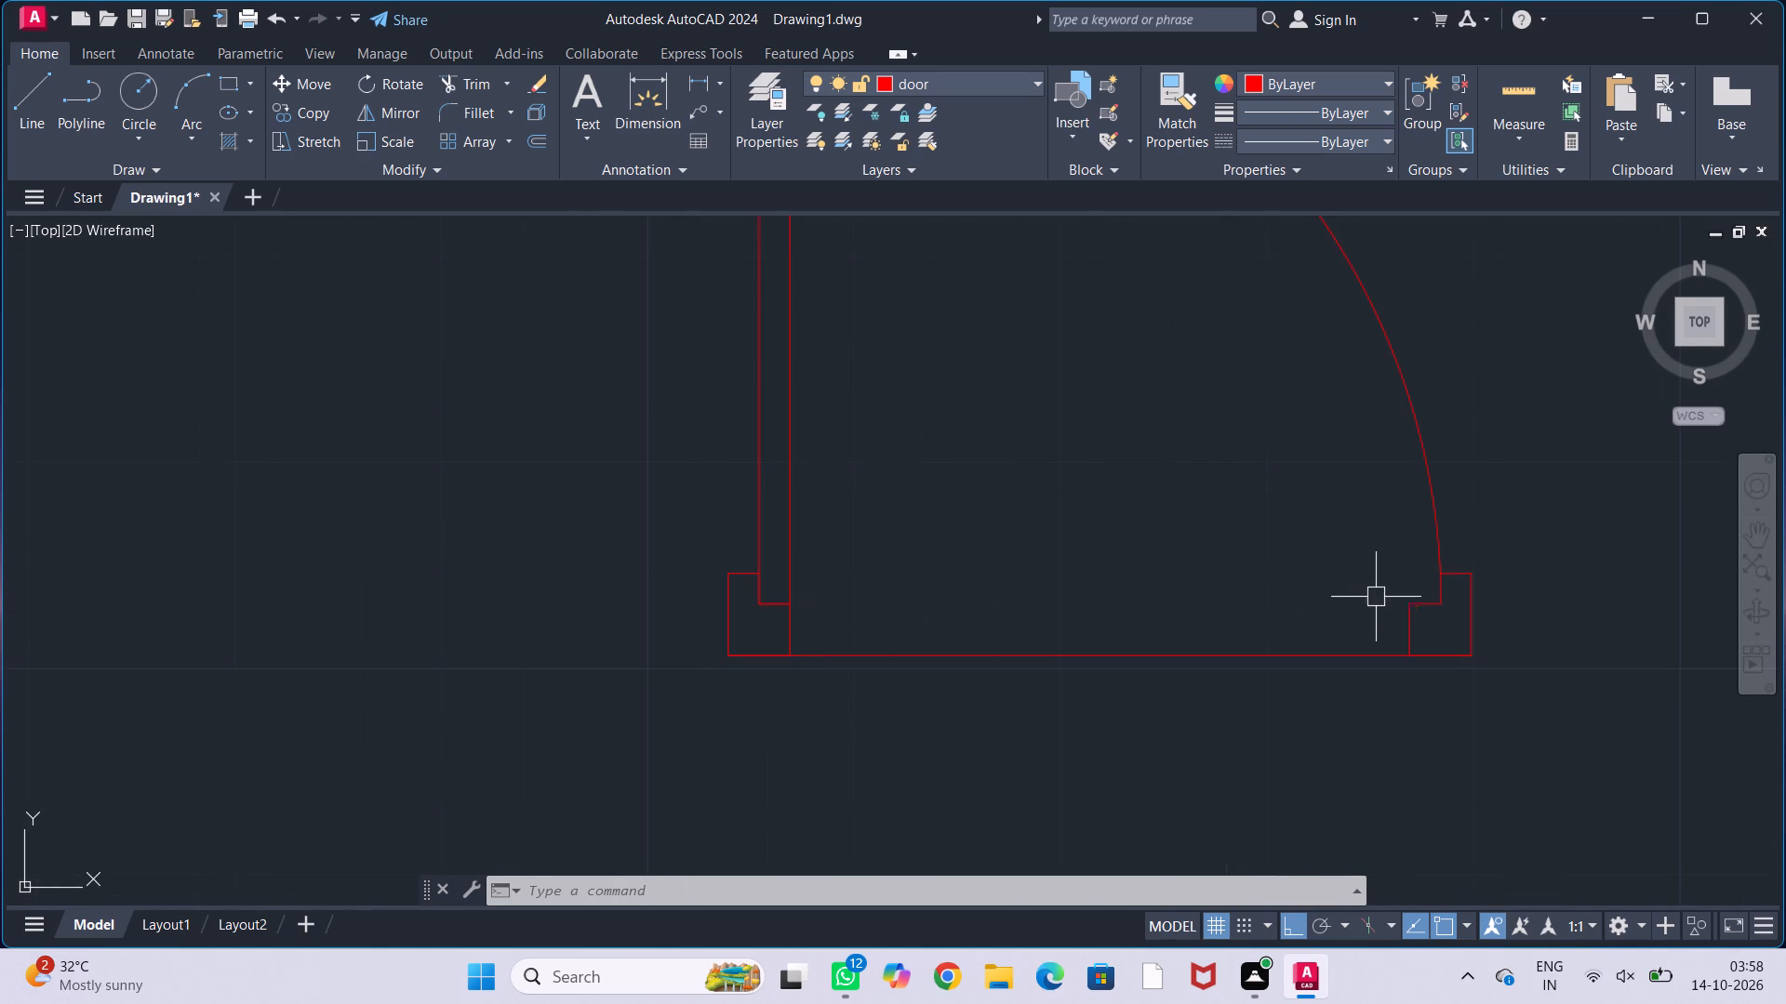
{"action": "scroll", "coordinate": [1146, 551], "scroll_direction": "down", "scroll_amount": 2}
{"action": "middle_click_drag", "start_coordinate": [1102, 558], "coordinate": [818, 683]}
{"action": "scroll", "coordinate": [823, 670], "scroll_direction": "up", "scroll_amount": 1}
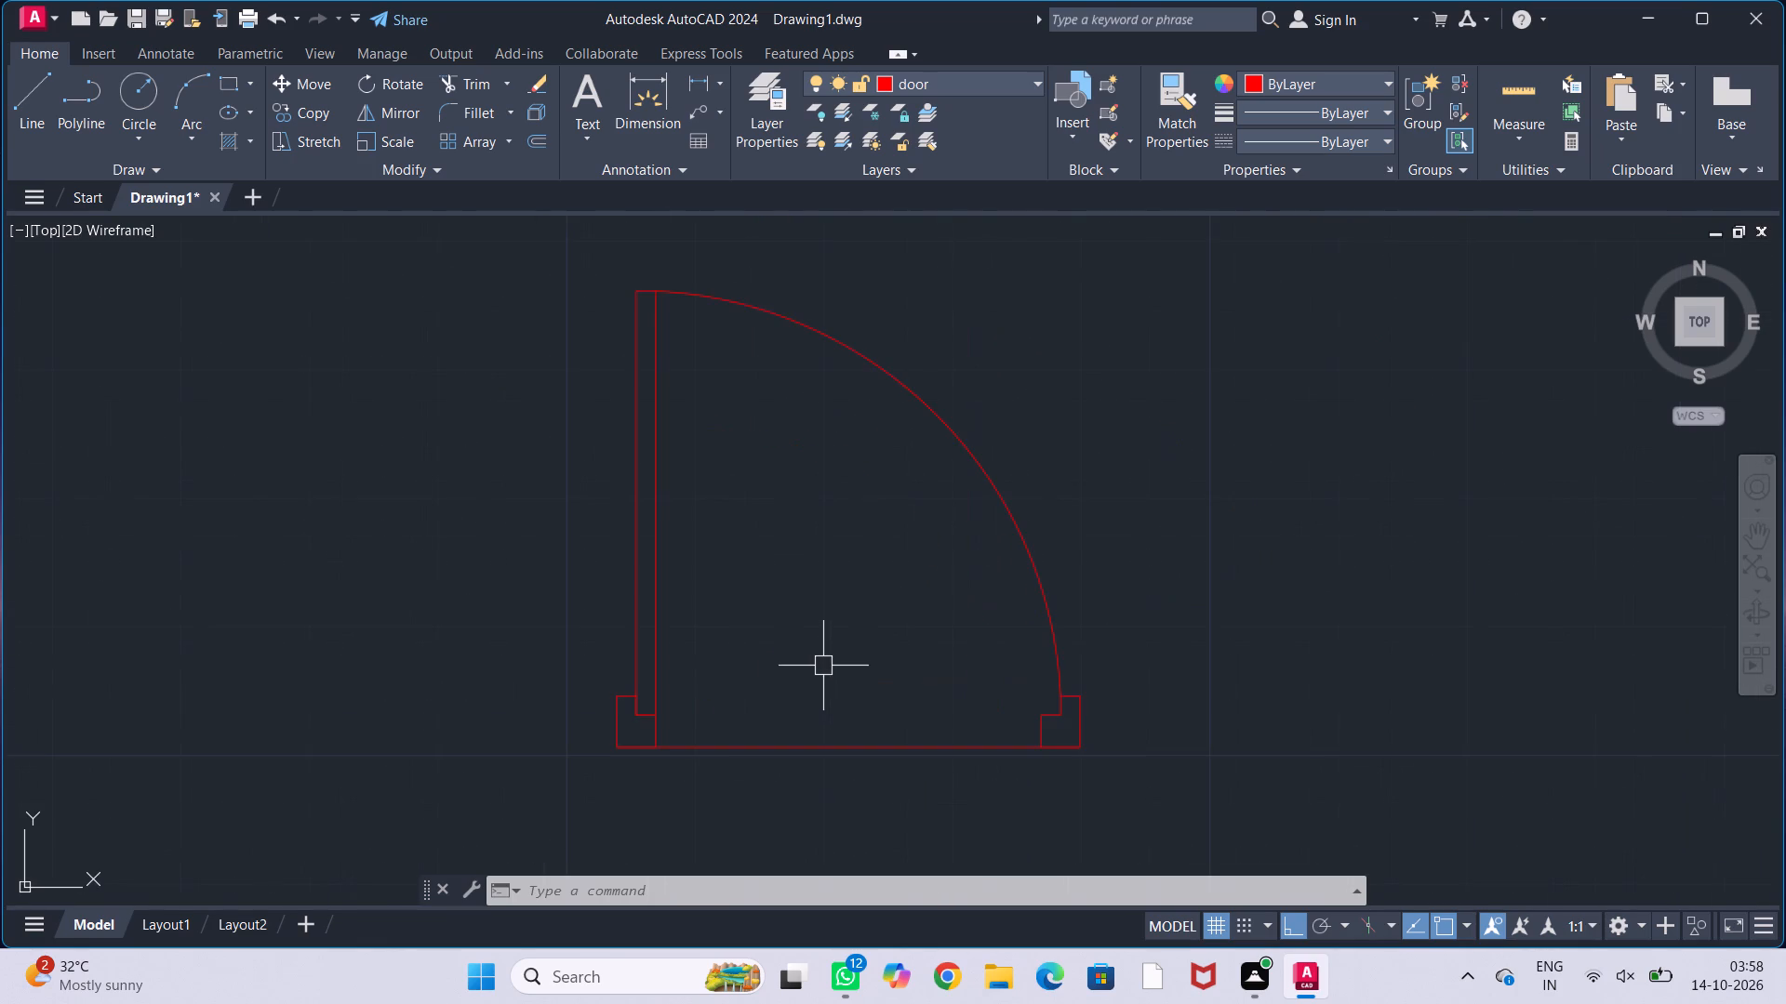
Copy the left jamb from its lower left corner to a point about 5'4" straight below.
{"action": "middle_click_drag", "start_coordinate": [828, 636], "coordinate": [862, 564]}
{"action": "middle_click_drag", "start_coordinate": [773, 631], "coordinate": [914, 449]}
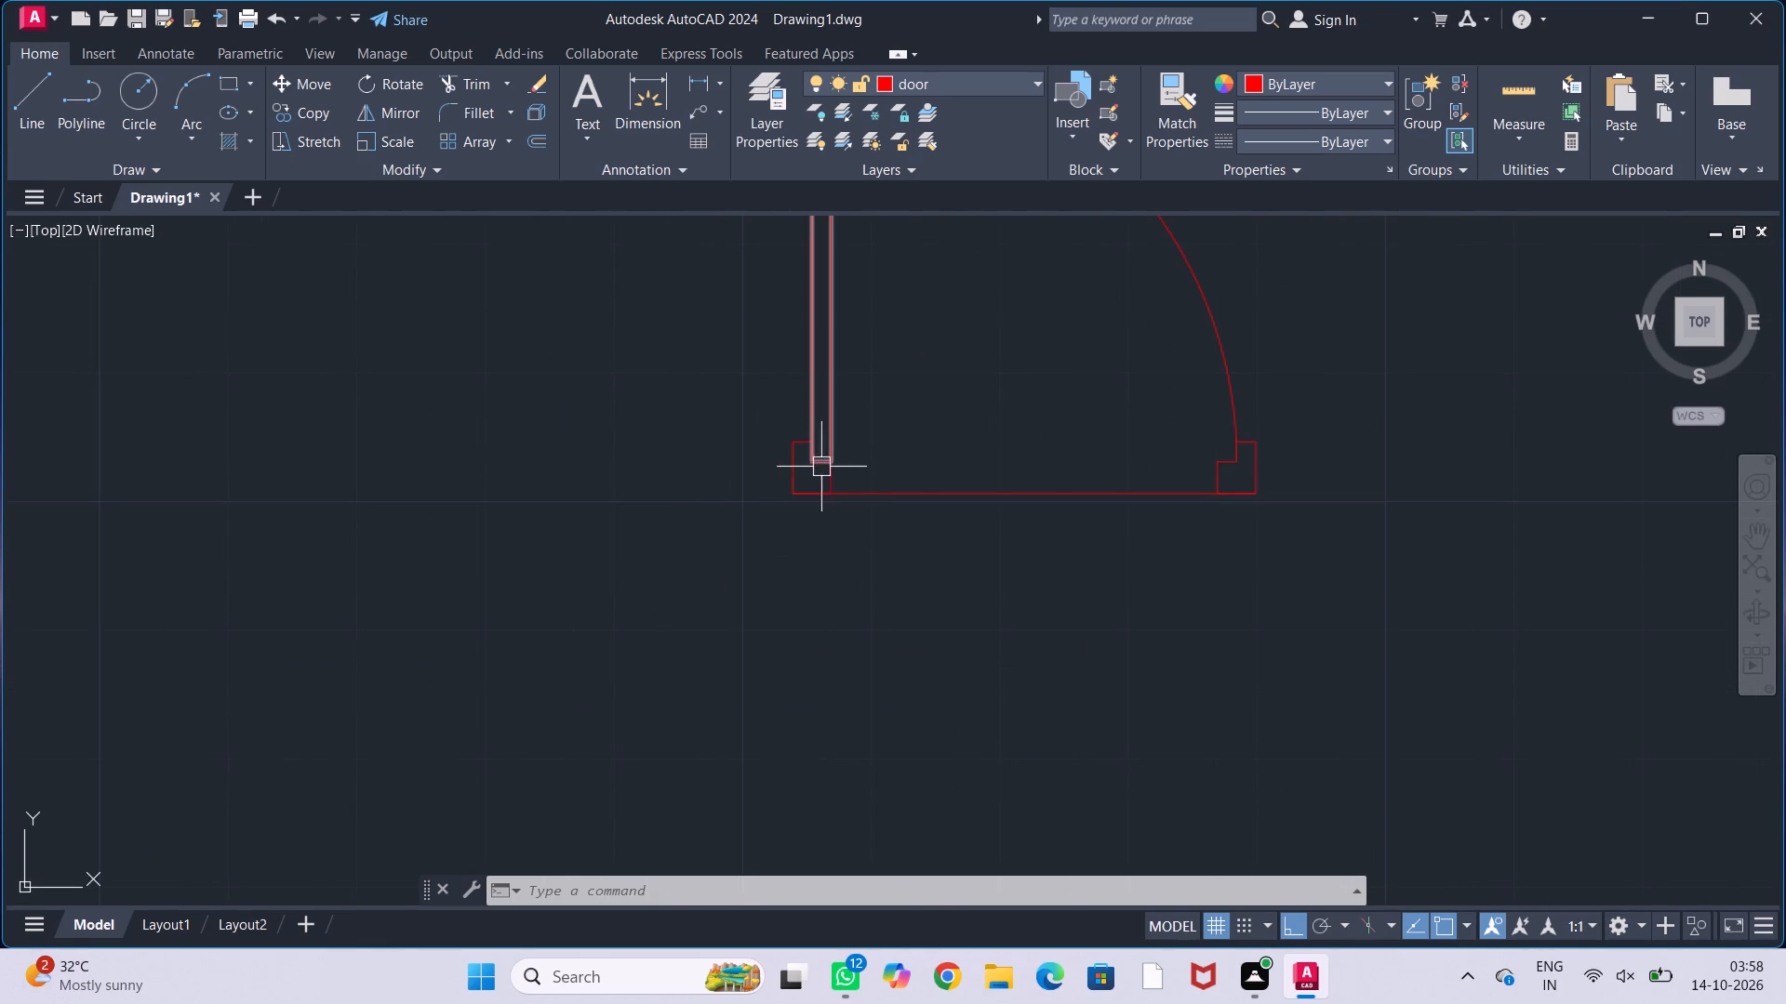
{"action": "left_click", "coordinate": [793, 476]}
{"action": "type", "text": "co"}
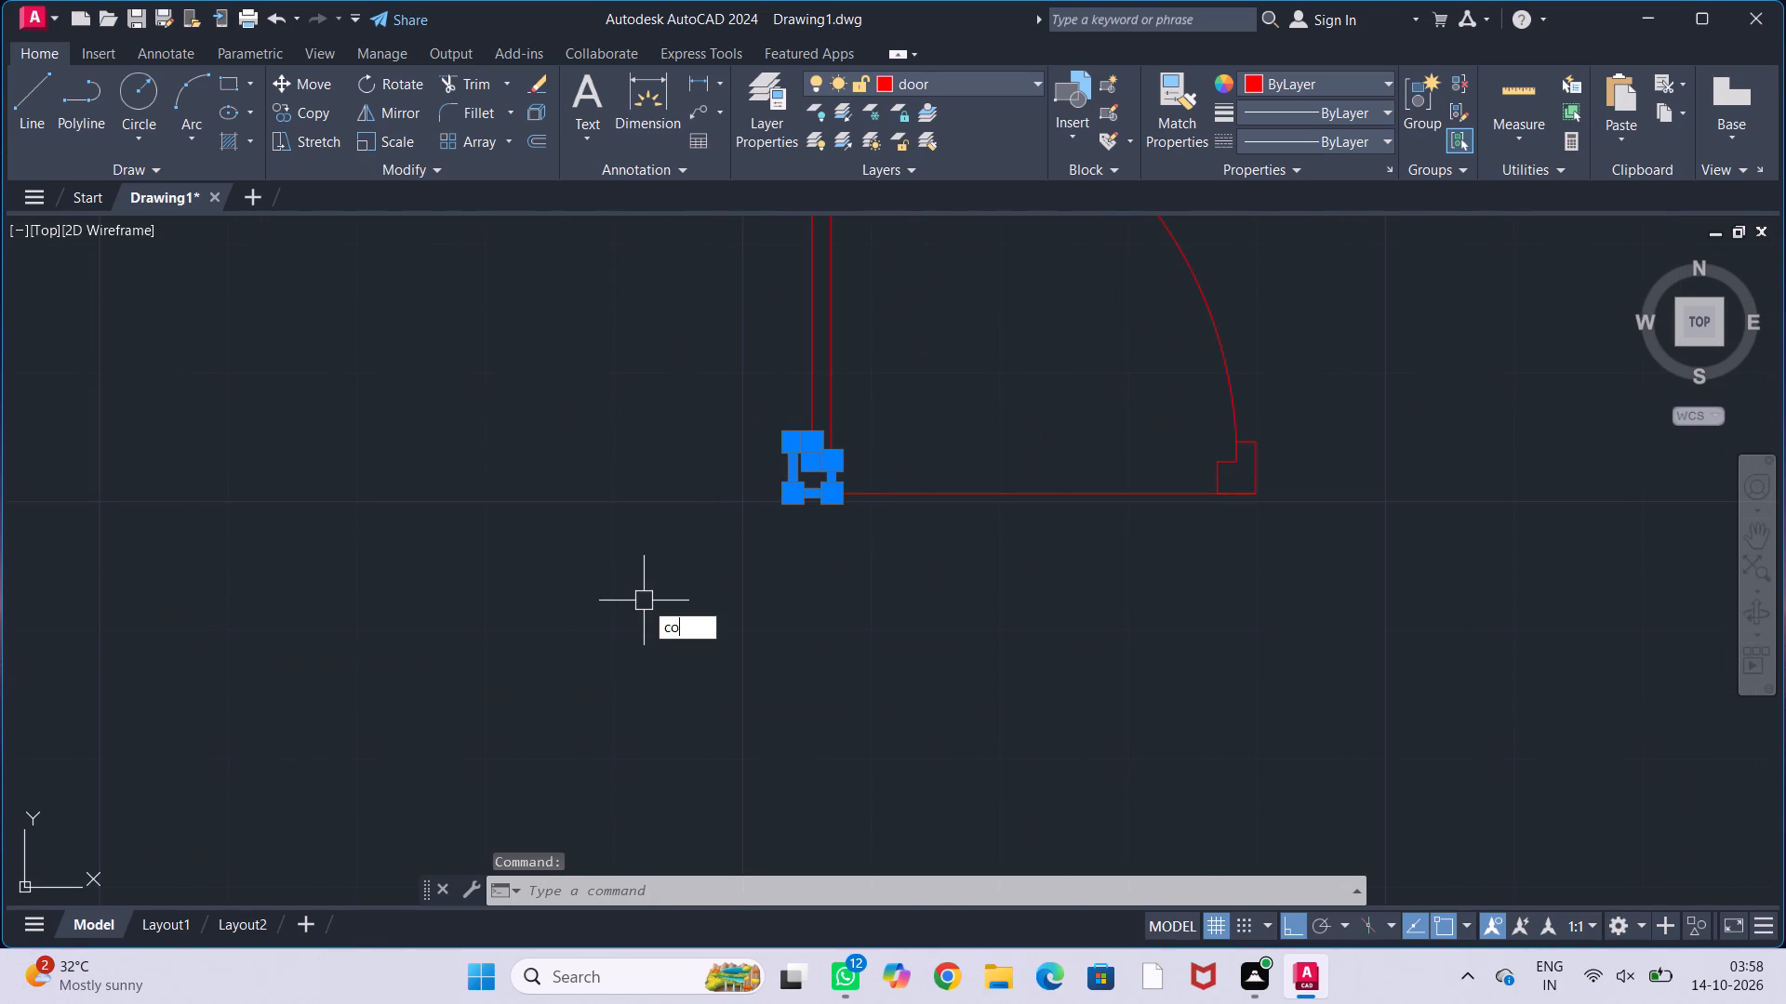
{"action": "key", "text": "Return"}
{"action": "left_click_drag", "start_coordinate": [792, 492], "coordinate": [800, 564]}
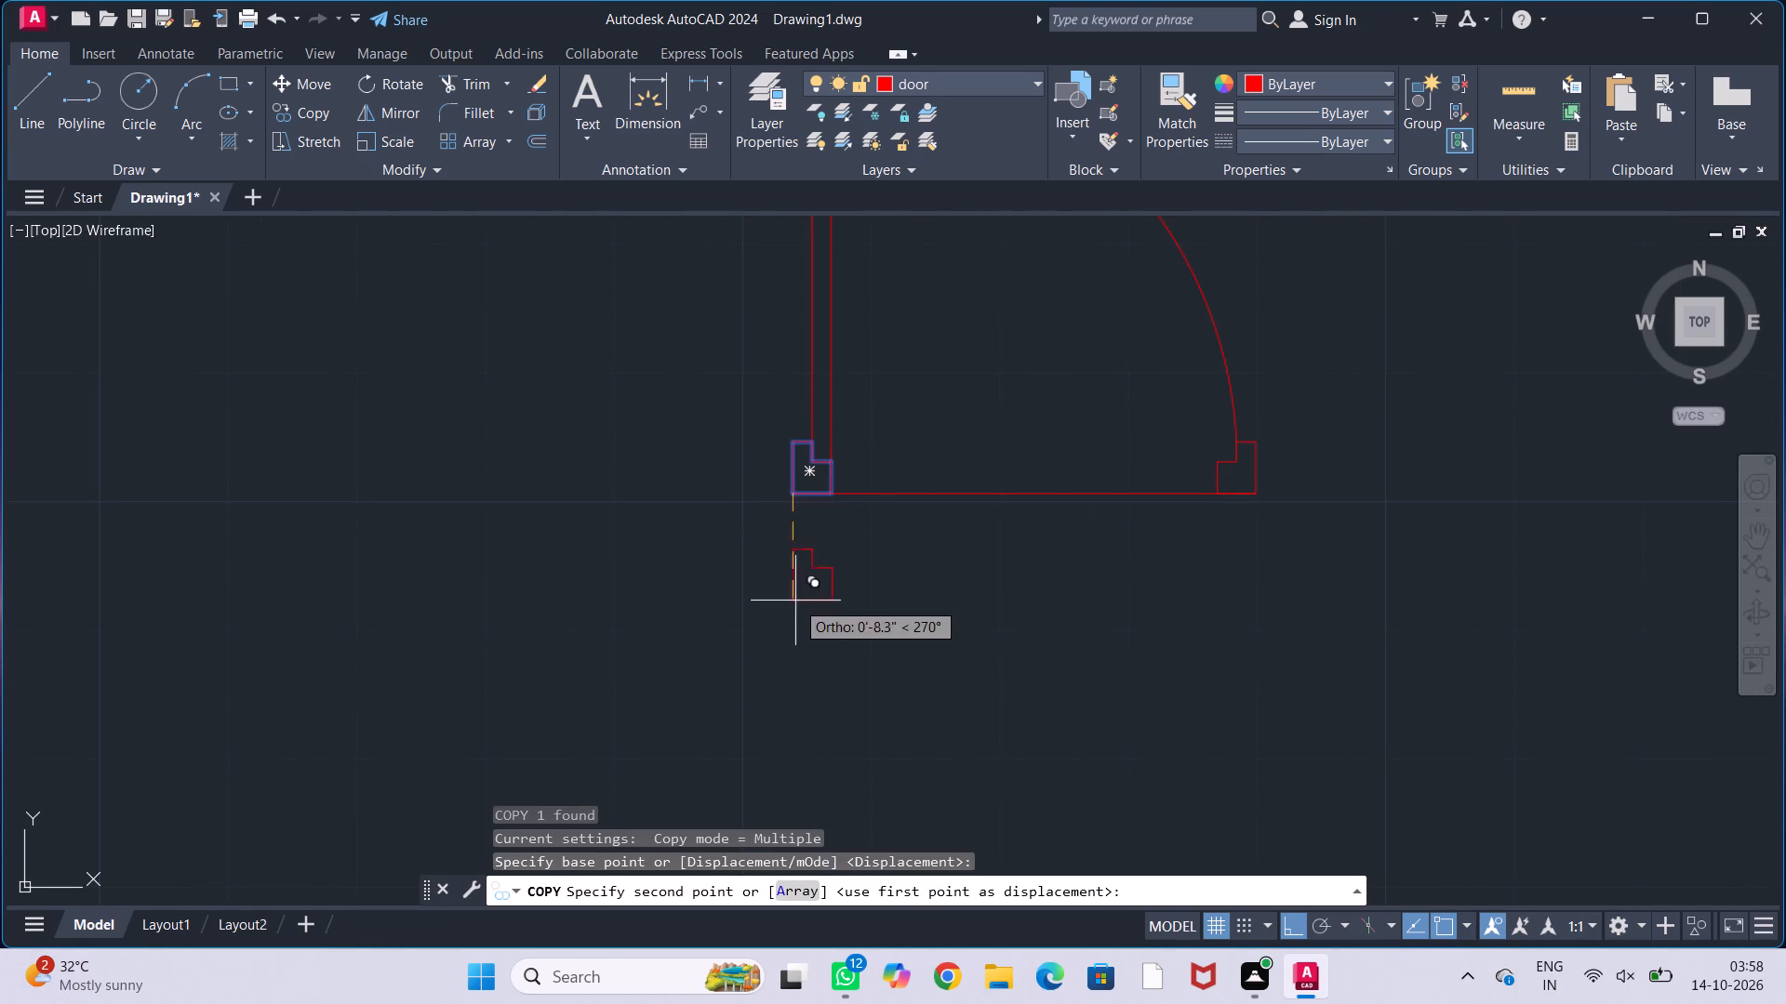
{"action": "scroll", "coordinate": [793, 559], "scroll_direction": "down", "scroll_amount": 2}
{"action": "middle_click_drag", "start_coordinate": [785, 704], "coordinate": [744, 538]}
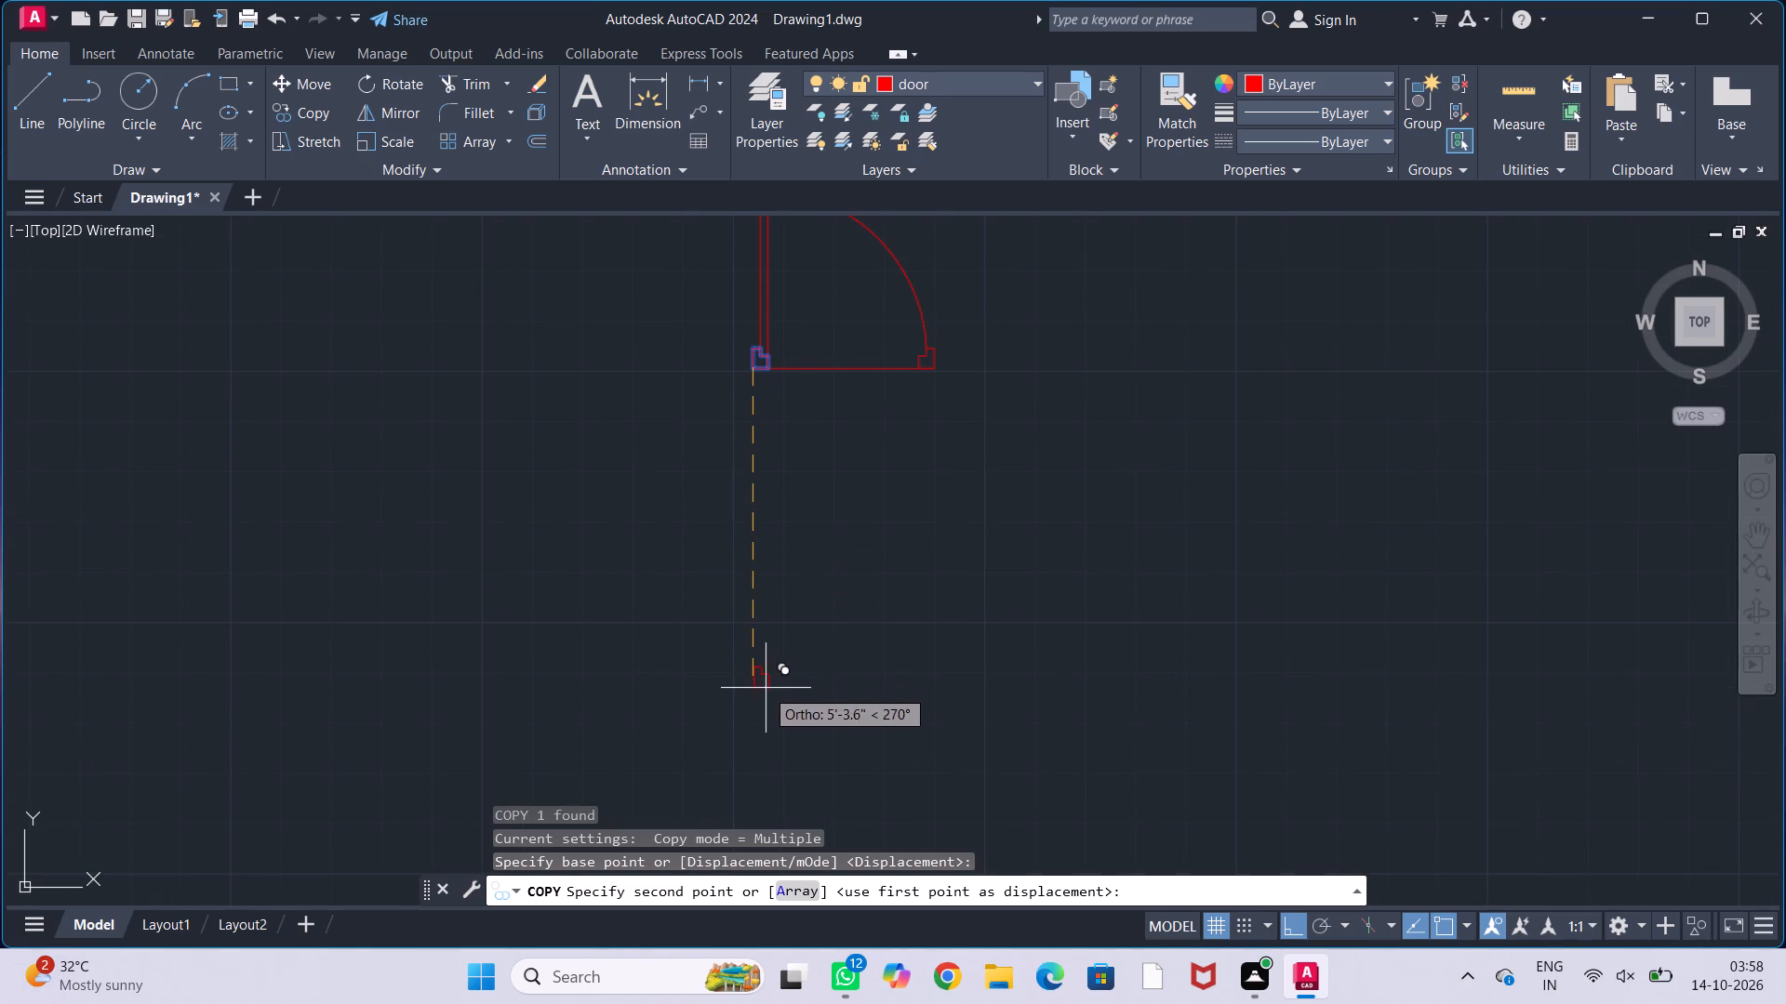
{"action": "left_click", "coordinate": [766, 690]}
{"action": "key", "text": "Escape"}
{"action": "key", "text": "Escape"}
{"action": "key", "text": "Escape"}
{"action": "key", "text": "Escape"}
Draw a 2'6" horizontal line to the right from the copied jamb's lower left corner.
{"action": "middle_click_drag", "start_coordinate": [799, 661], "coordinate": [736, 584]}
{"action": "scroll", "coordinate": [700, 642], "scroll_direction": "up", "scroll_amount": 3}
{"action": "middle_click_drag", "start_coordinate": [723, 609], "coordinate": [676, 627]}
{"action": "key", "text": "l"}
{"action": "key", "text": "Return"}
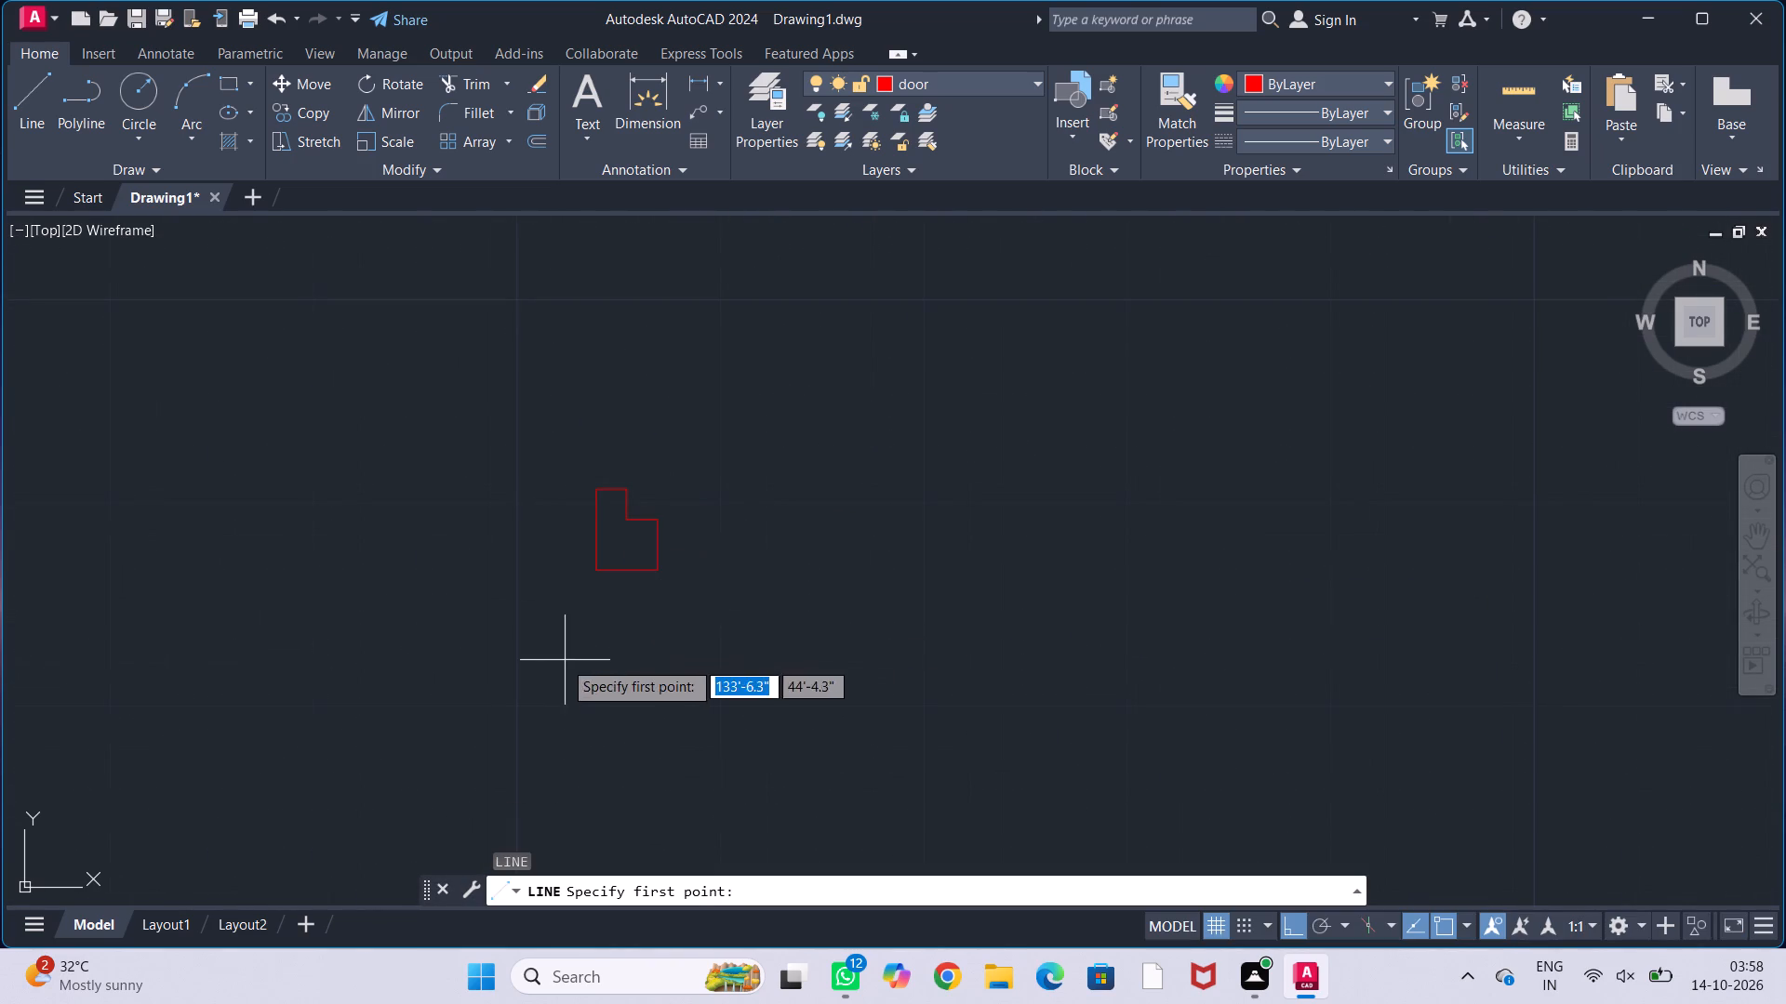
{"action": "left_click", "coordinate": [603, 571]}
{"action": "key", "text": "2"}
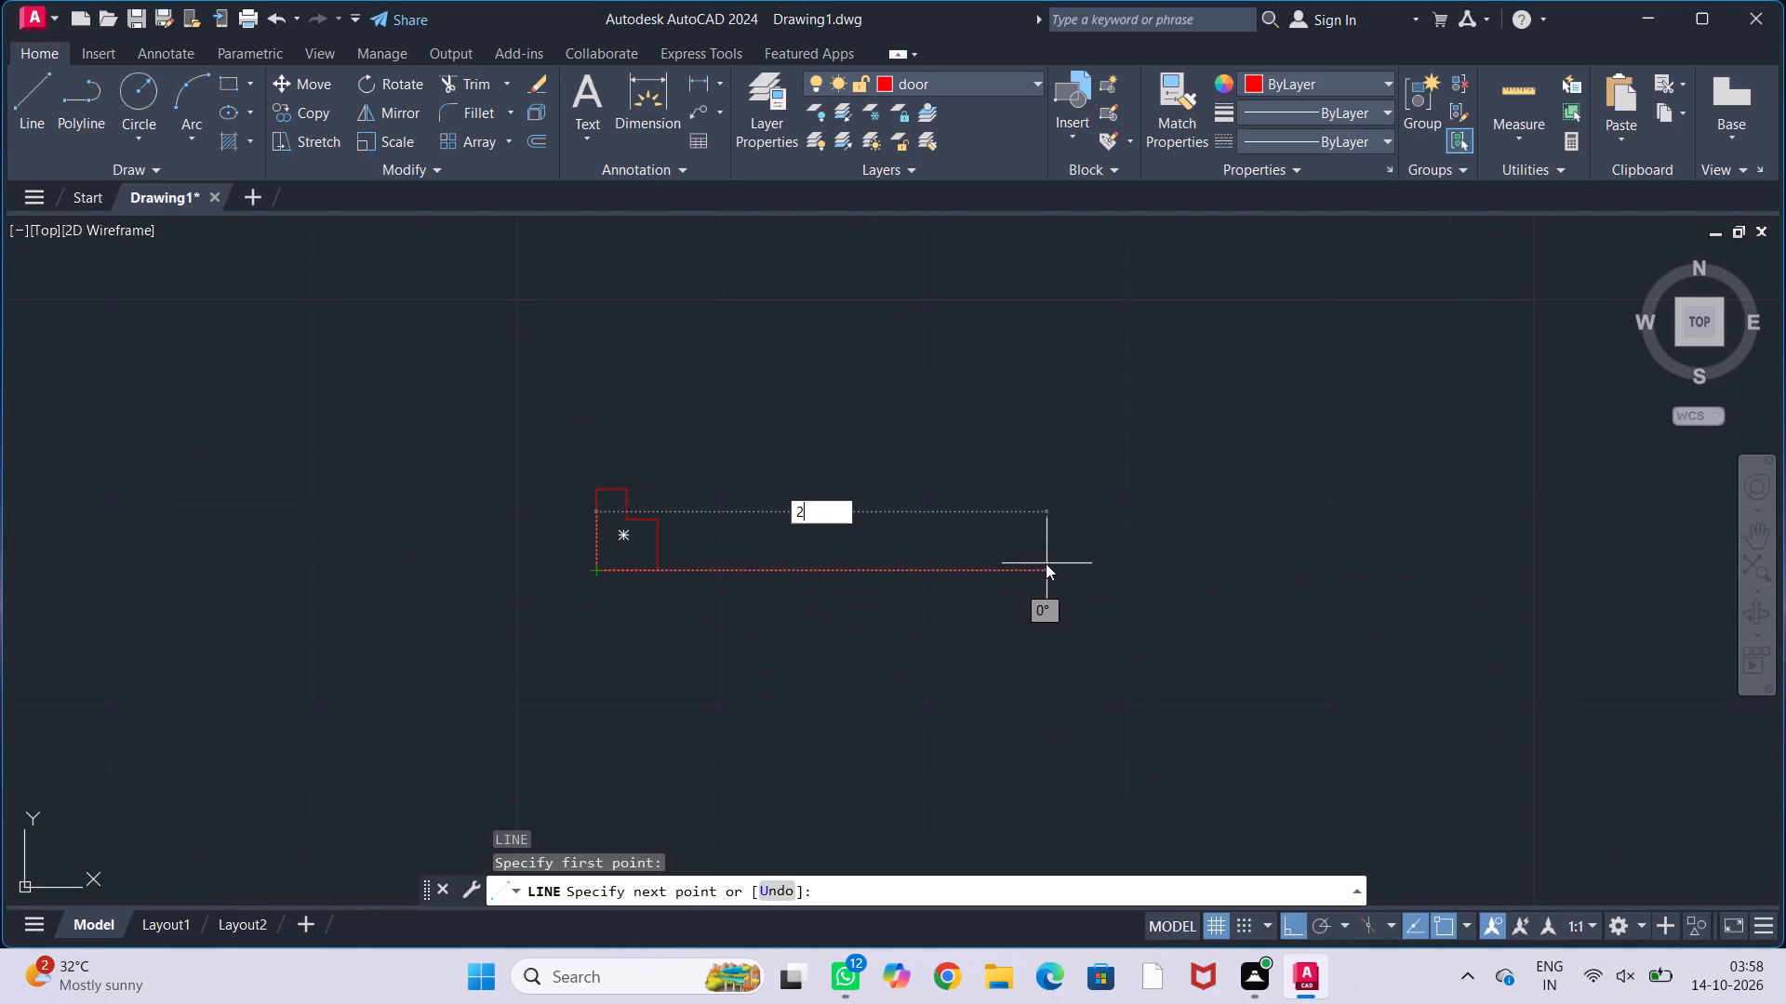
{"action": "key", "text": "apostrophe"}
{"action": "key", "text": "6"}
{"action": "key", "text": "shift+quotedbl"}
{"action": "key", "text": "Return"}
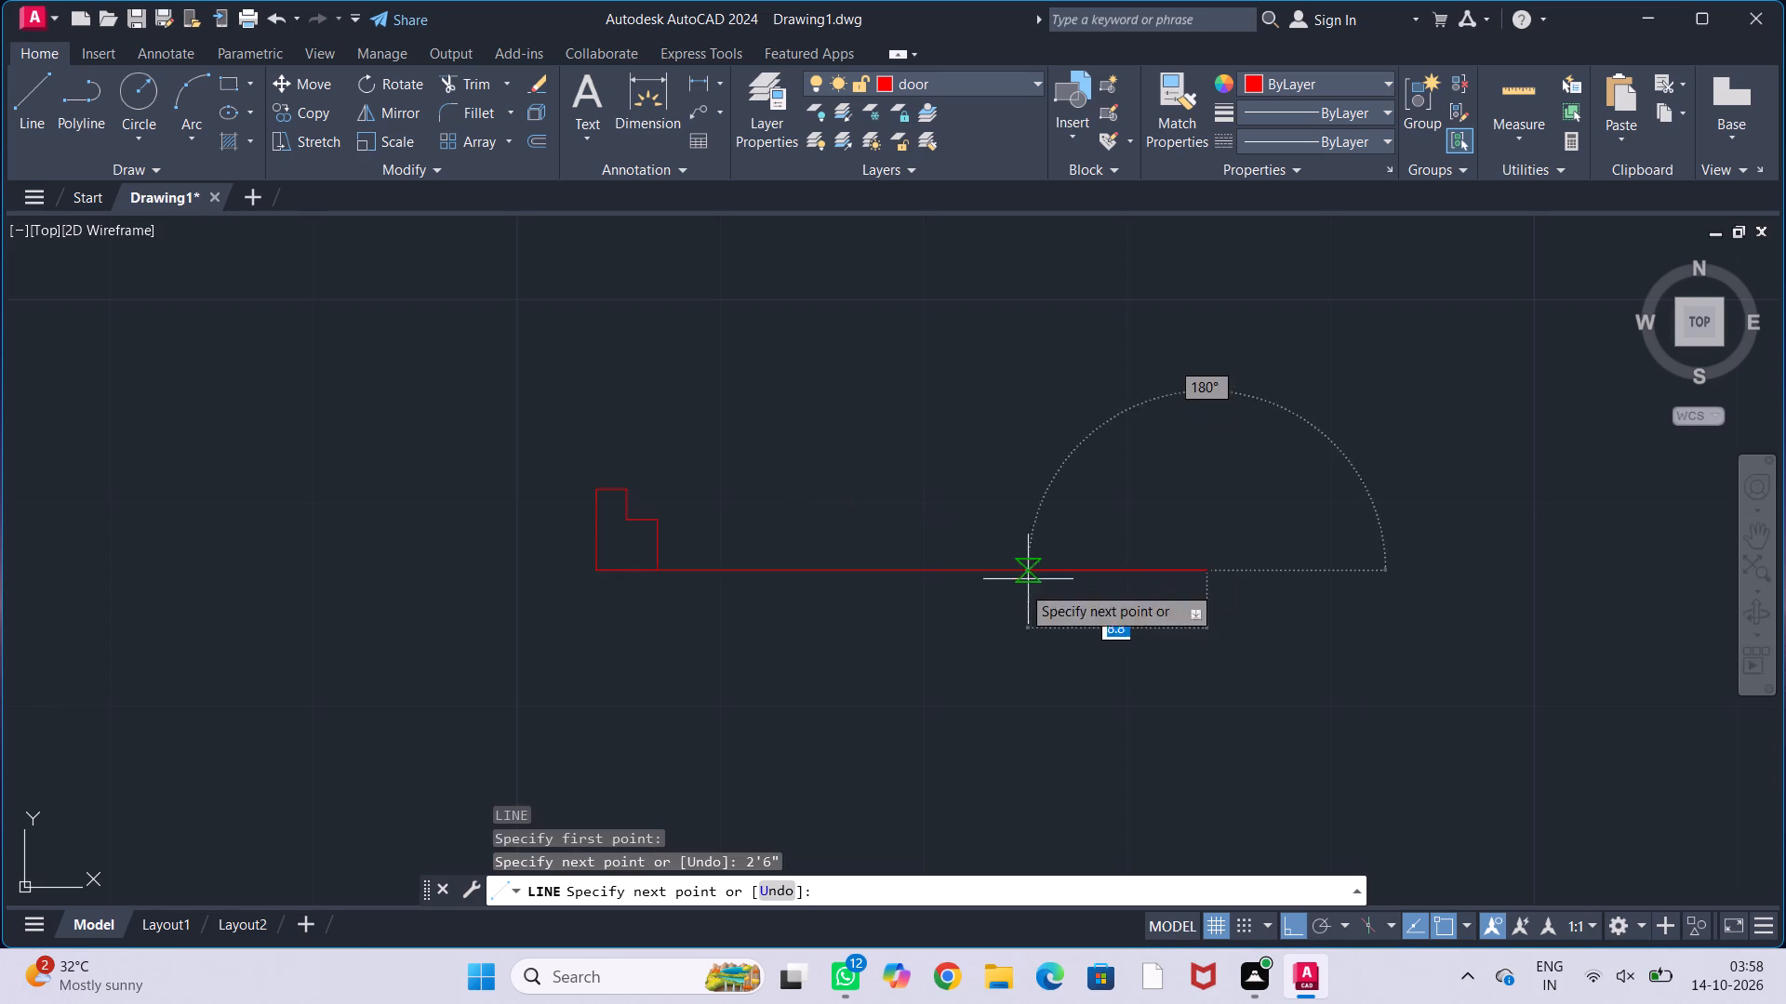
{"action": "key", "text": "Escape"}
{"action": "key", "text": "Escape"}
{"action": "key", "text": "Escape"}
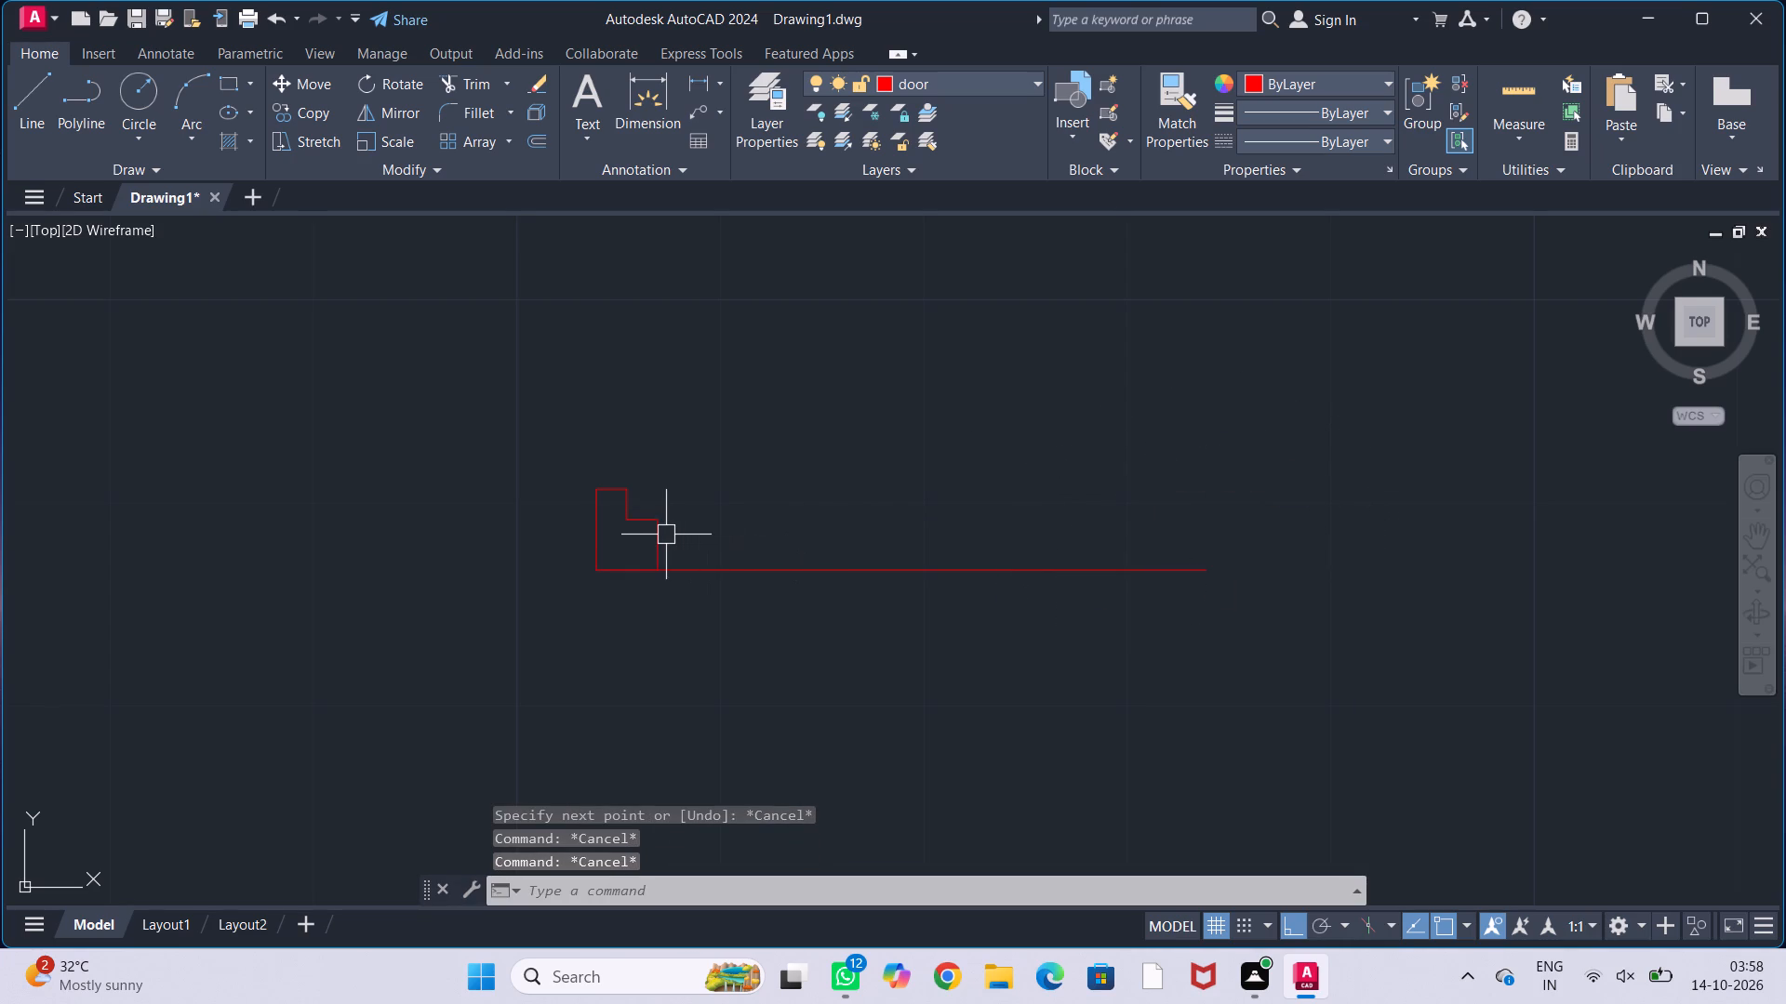
Mirror the copied jamb about a vertical axis through the 2'6" line's midpoint, keeping the original.
{"action": "left_click", "coordinate": [658, 536]}
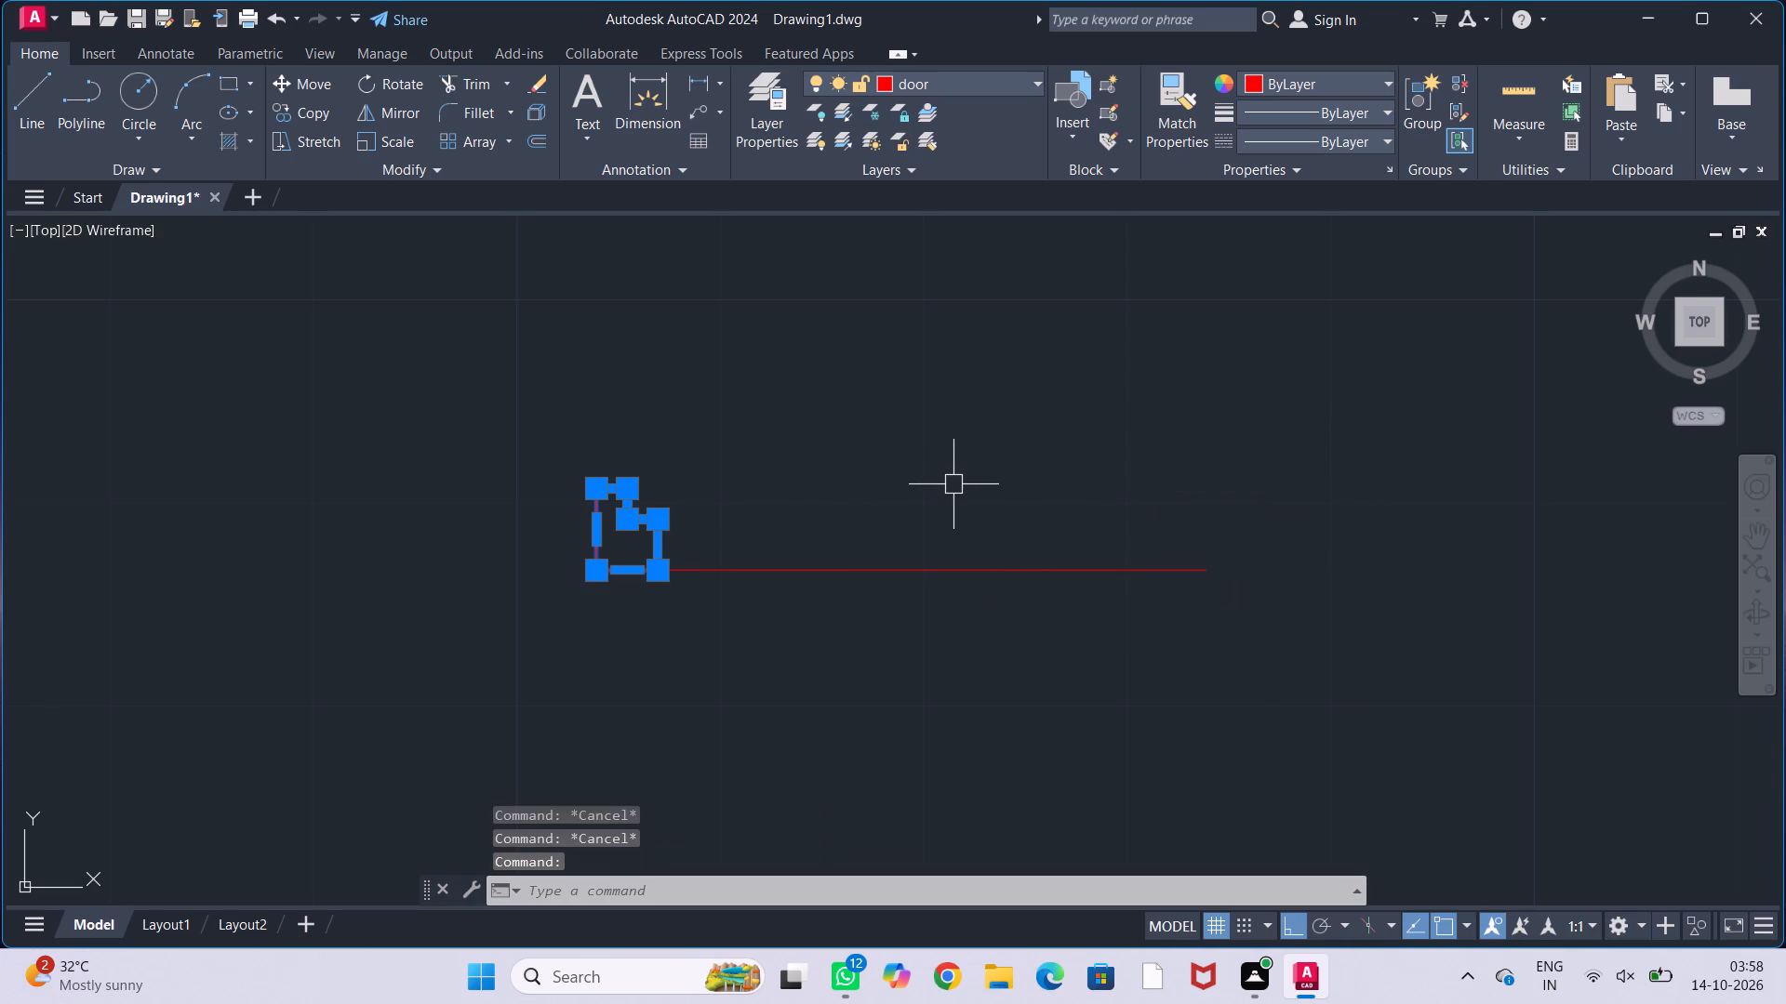
{"action": "type", "text": "mi"}
{"action": "key", "text": "Return"}
{"action": "left_click_drag", "start_coordinate": [907, 571], "coordinate": [905, 556]}
{"action": "left_click", "coordinate": [882, 386]}
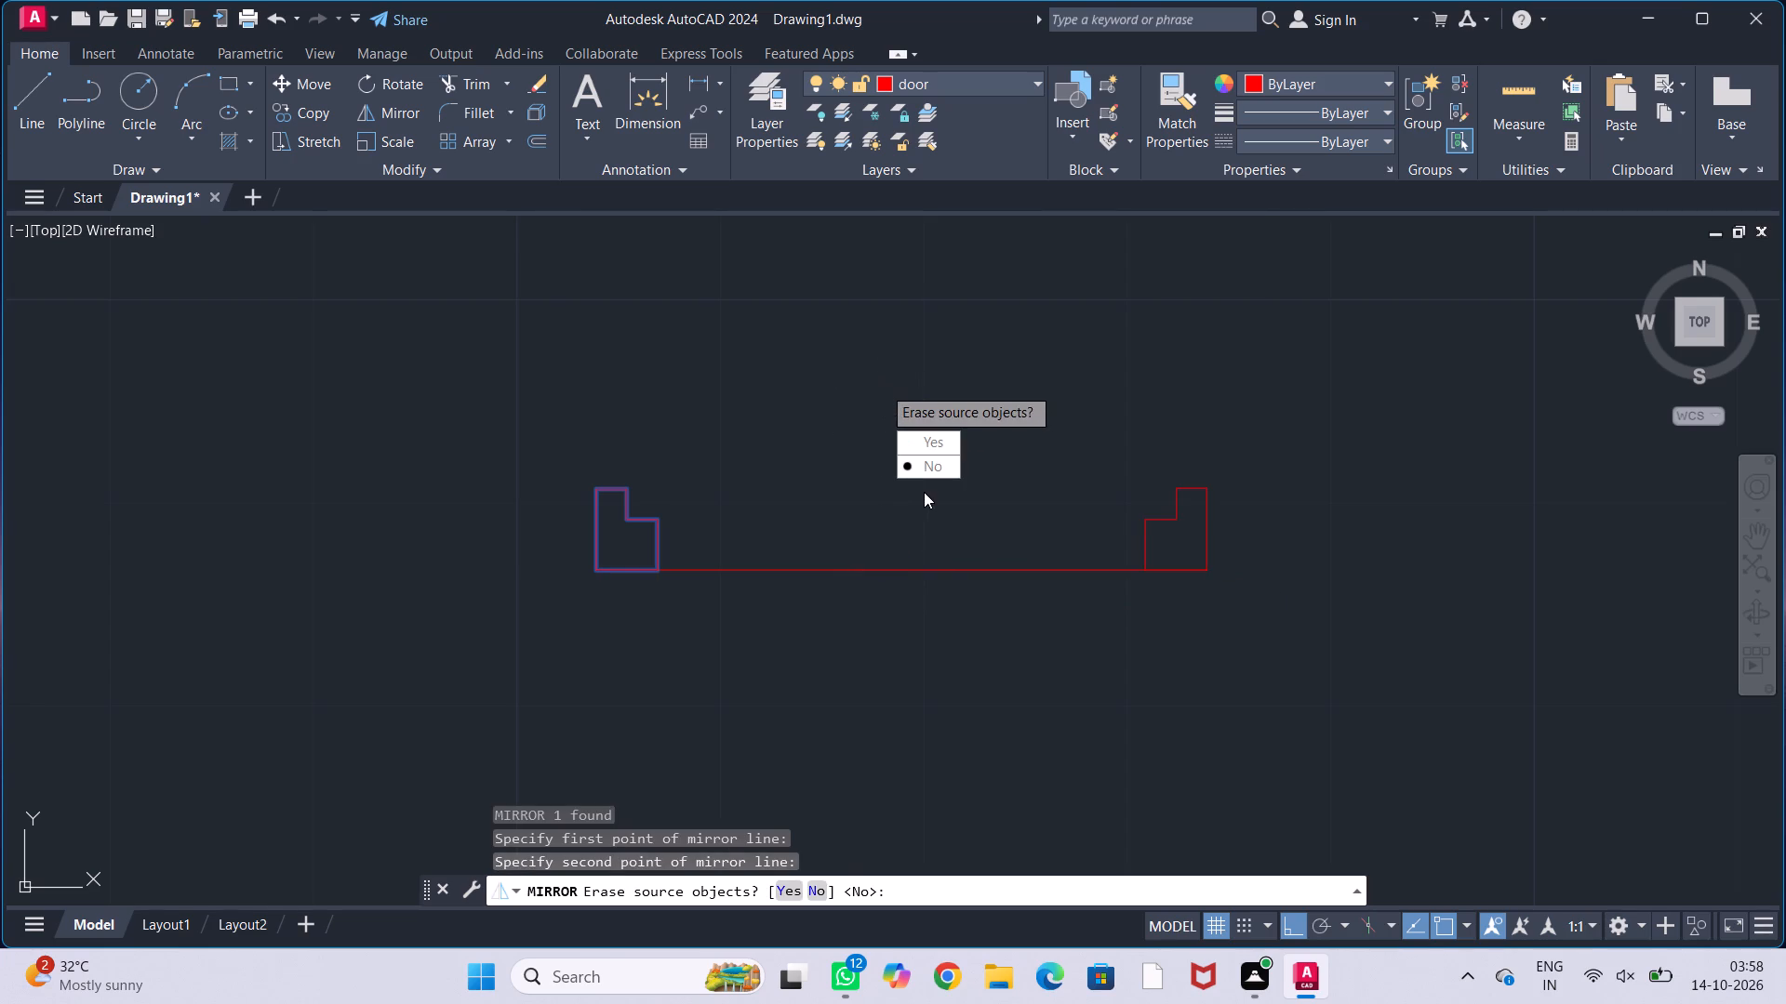
{"action": "left_click_drag", "start_coordinate": [924, 467], "coordinate": [882, 385]}
{"action": "key", "text": "Escape"}
{"action": "key", "text": "Escape"}
{"action": "key", "text": "Escape"}
{"action": "key", "text": "Escape"}
Draw a 1.5" by 2'3" upright rectangle as the second door's leaf, in the empty space beside the jambs.
{"action": "scroll", "coordinate": [884, 400], "scroll_direction": "down", "scroll_amount": 1}
{"action": "middle_click_drag", "start_coordinate": [874, 391], "coordinate": [838, 525]}
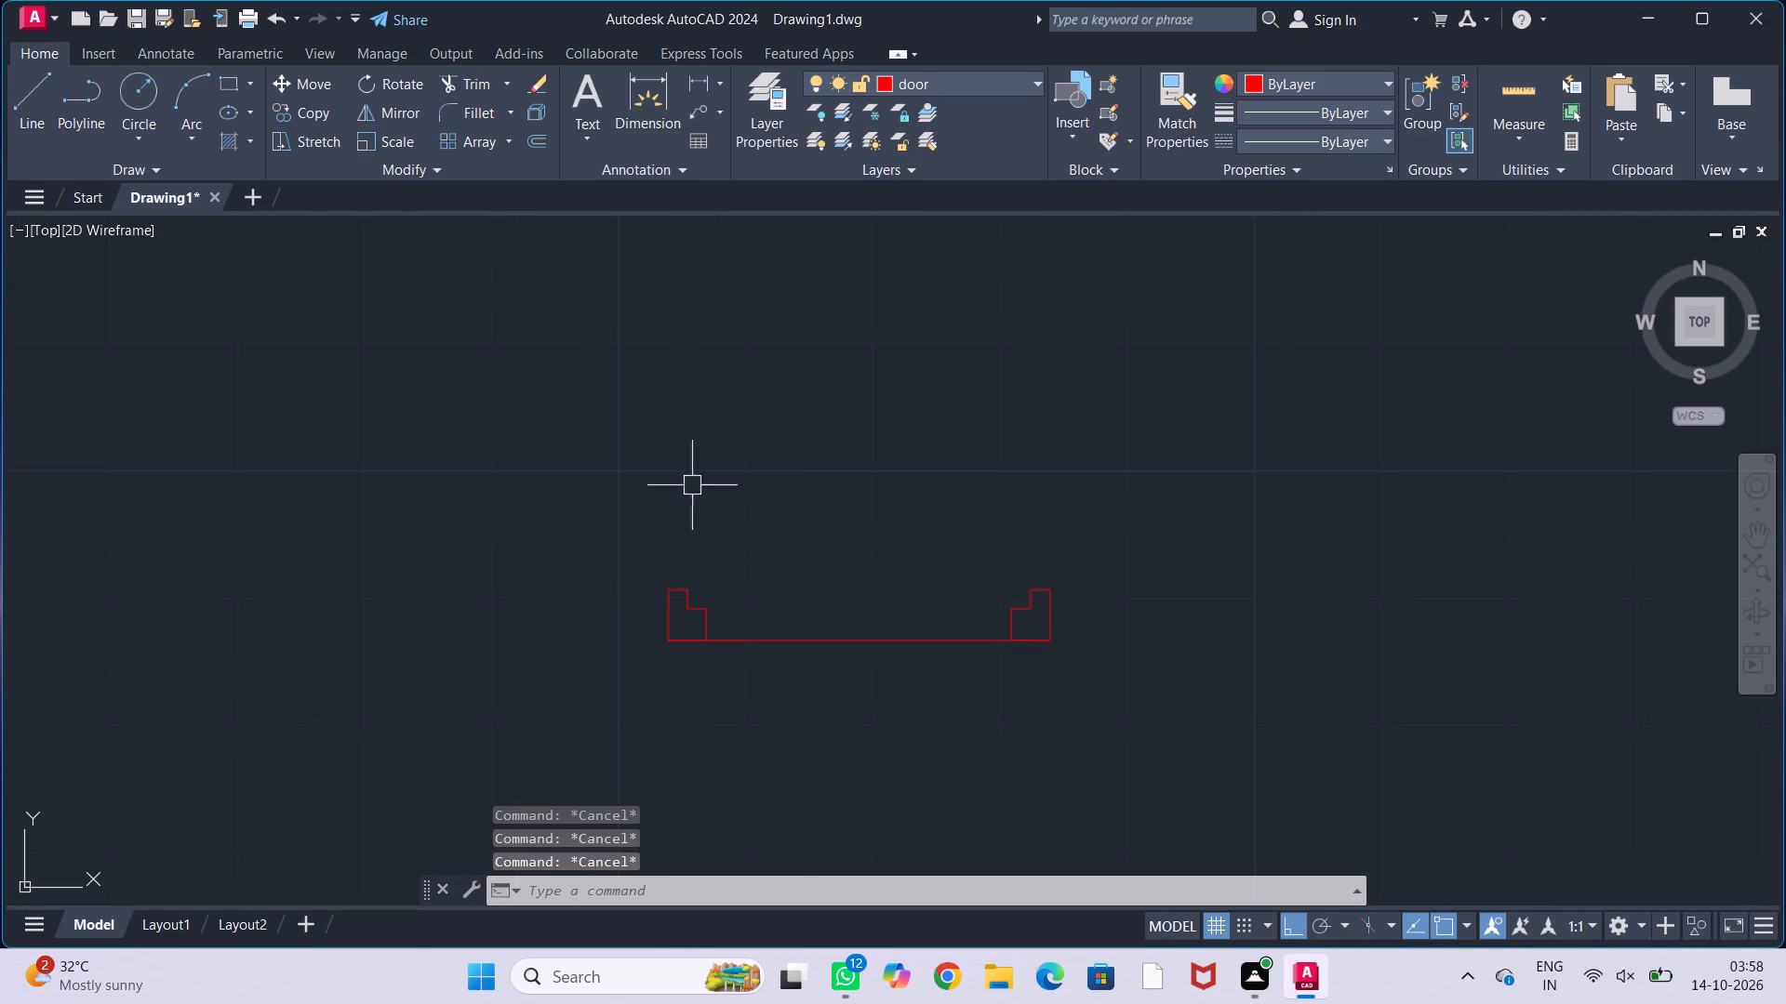
{"action": "type", "text": "rec"}
{"action": "key", "text": "Return"}
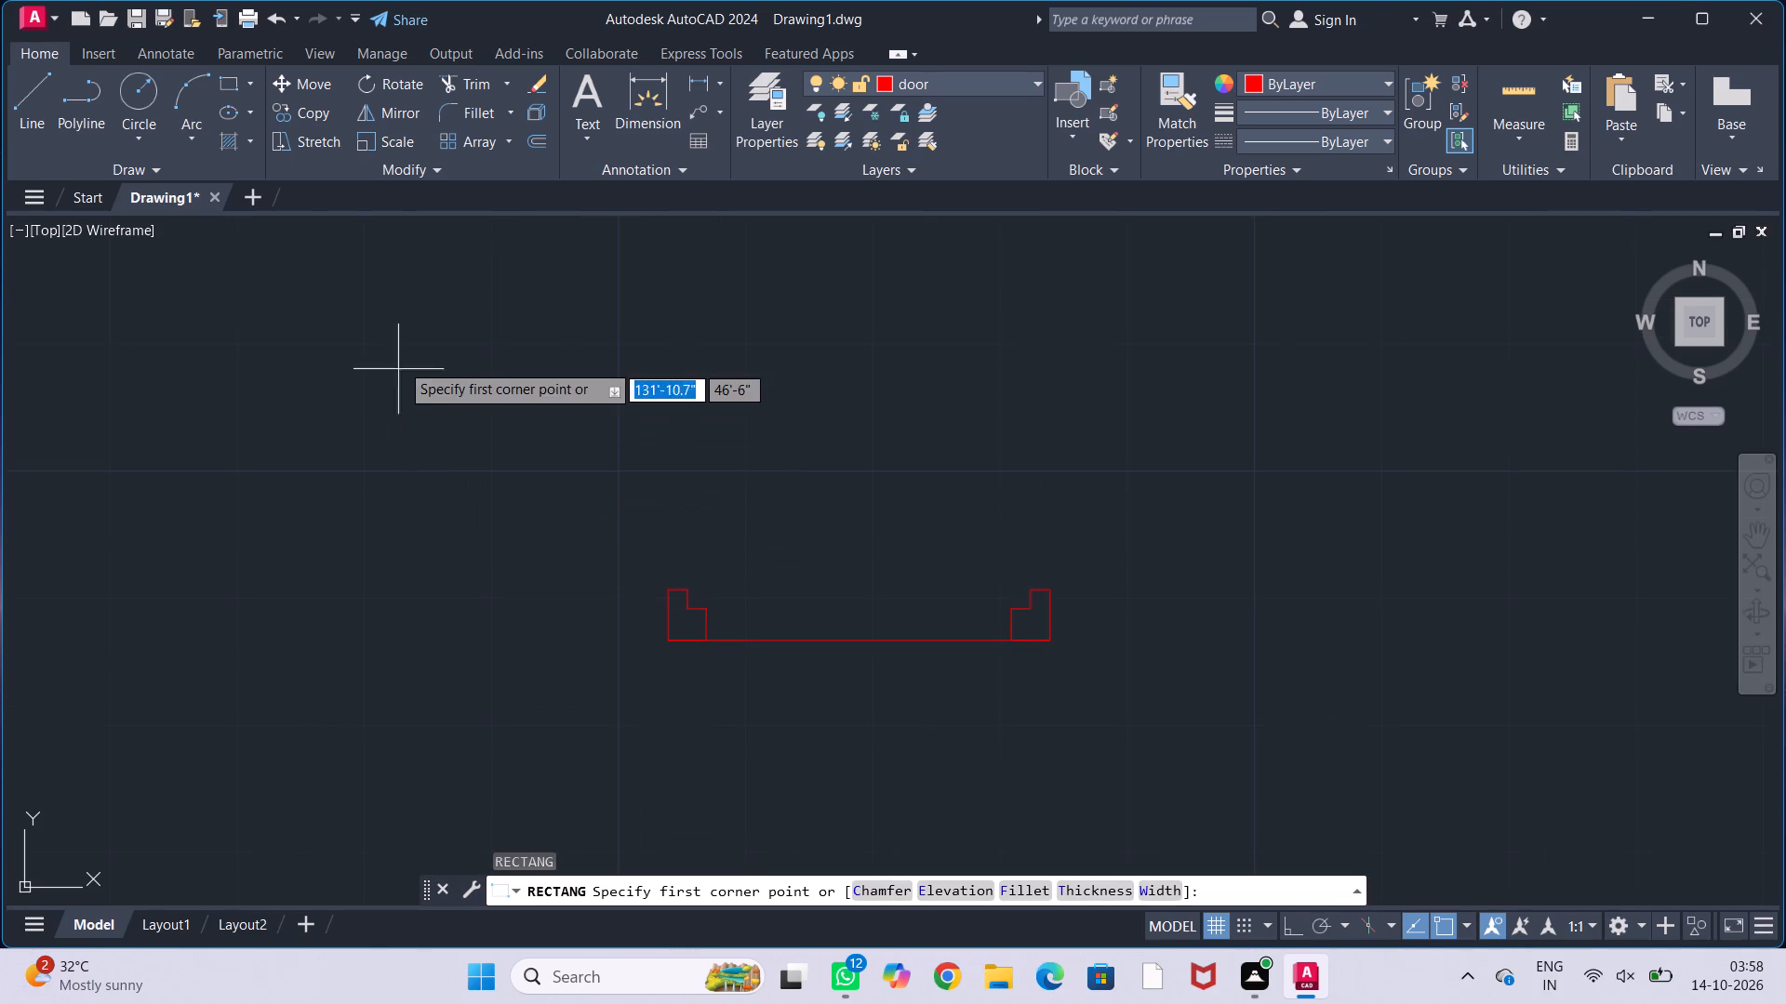
{"action": "left_click", "coordinate": [381, 338]}
{"action": "type", "text": "1.5\""}
{"action": "type", "text": ",2'3\""}
{"action": "key", "text": "Return"}
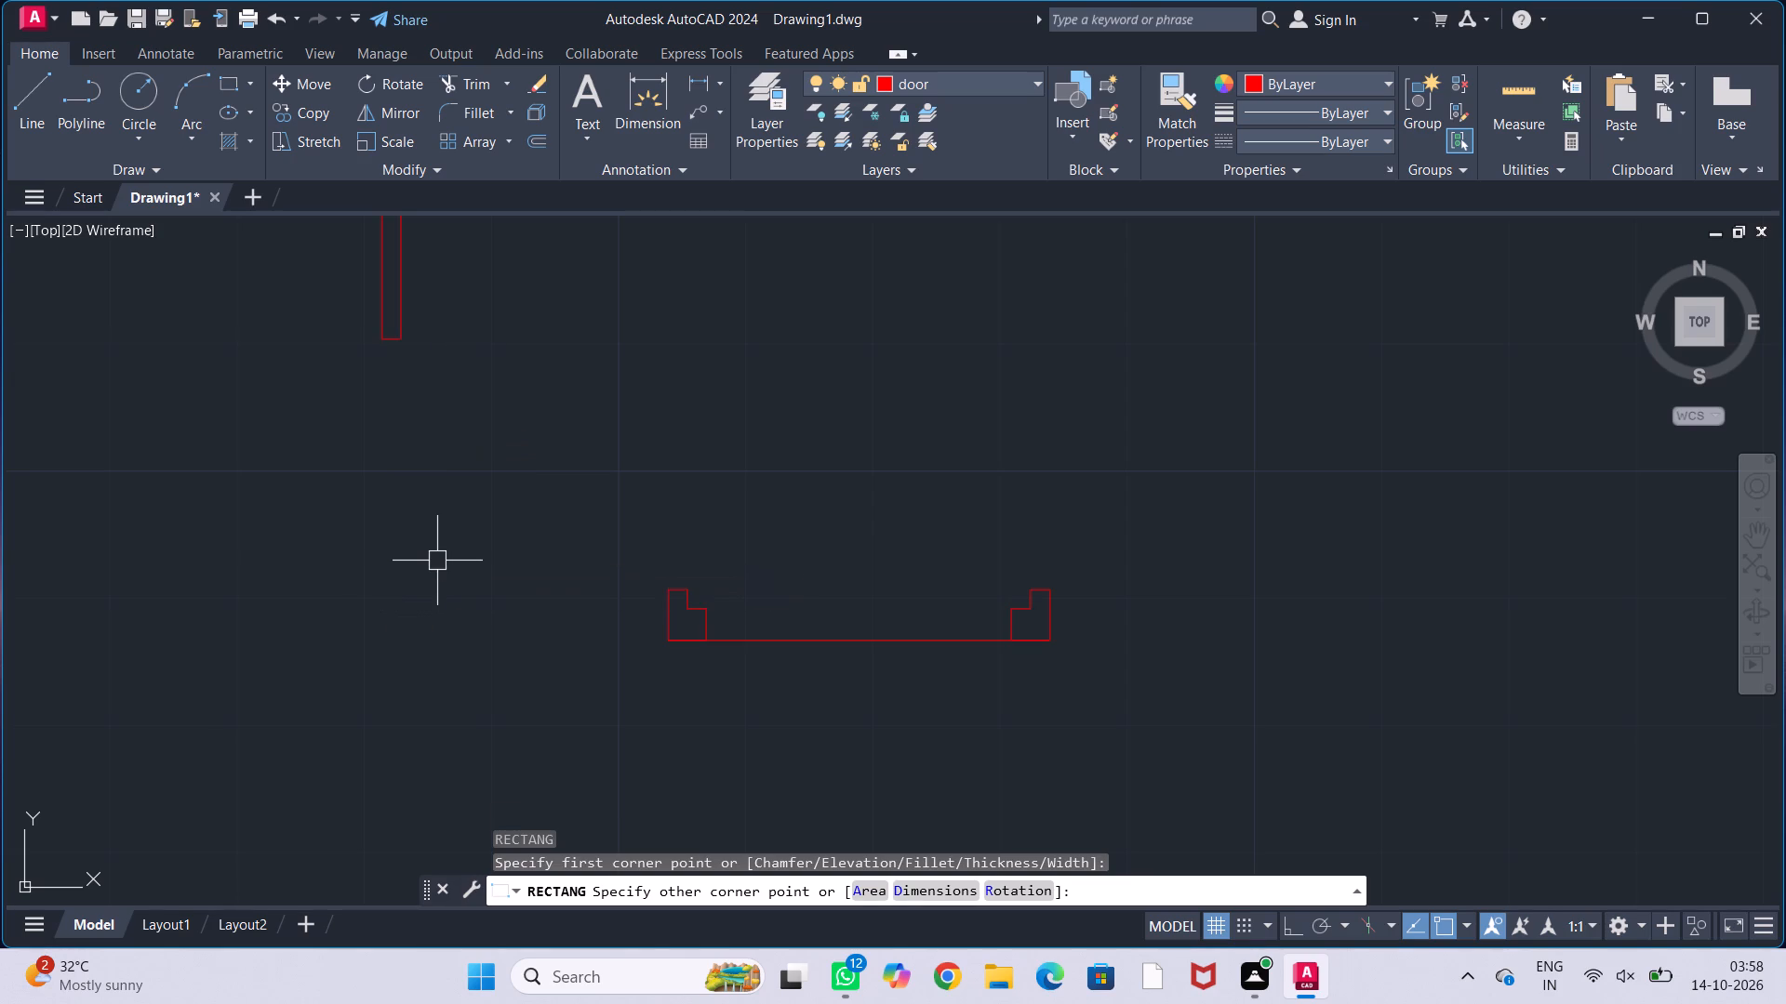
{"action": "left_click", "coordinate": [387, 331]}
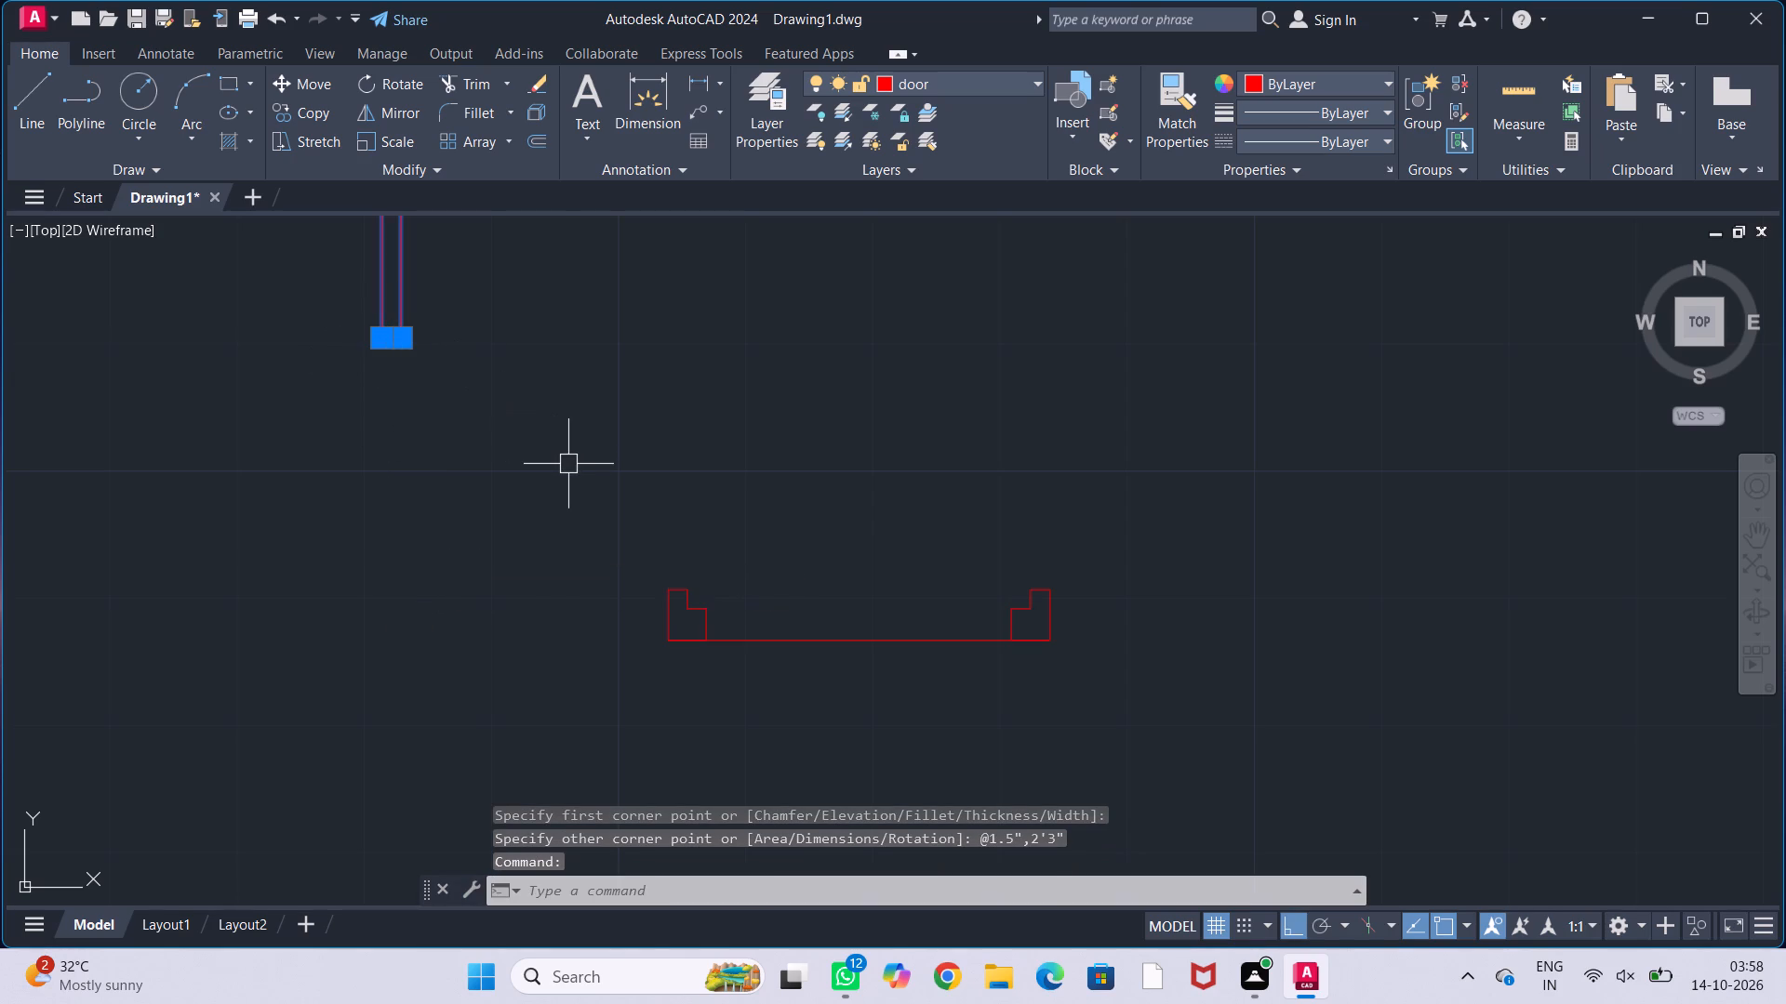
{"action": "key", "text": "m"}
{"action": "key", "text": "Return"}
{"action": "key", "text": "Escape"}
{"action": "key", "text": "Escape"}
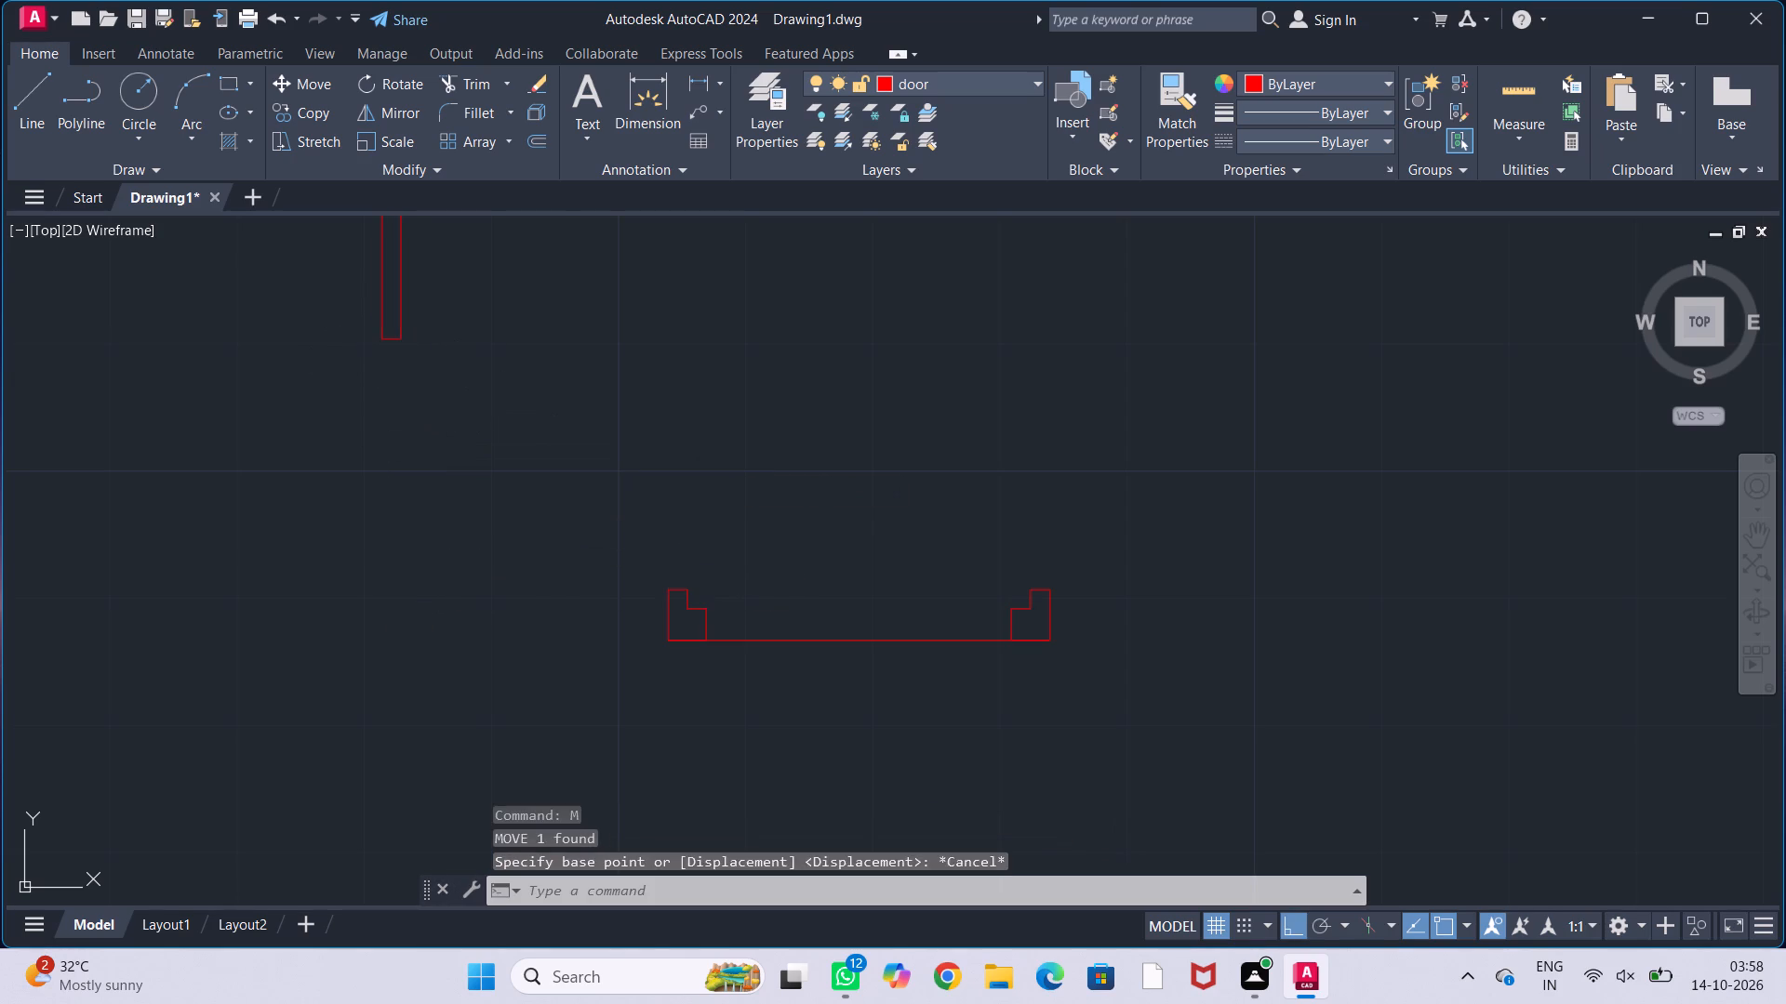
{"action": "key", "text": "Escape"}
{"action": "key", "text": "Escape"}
Move the 2'3" door leaf by its lower left corner into the notch of the second door's left jamb.
{"action": "left_click", "coordinate": [399, 337]}
{"action": "key", "text": "m"}
{"action": "key", "text": "Return"}
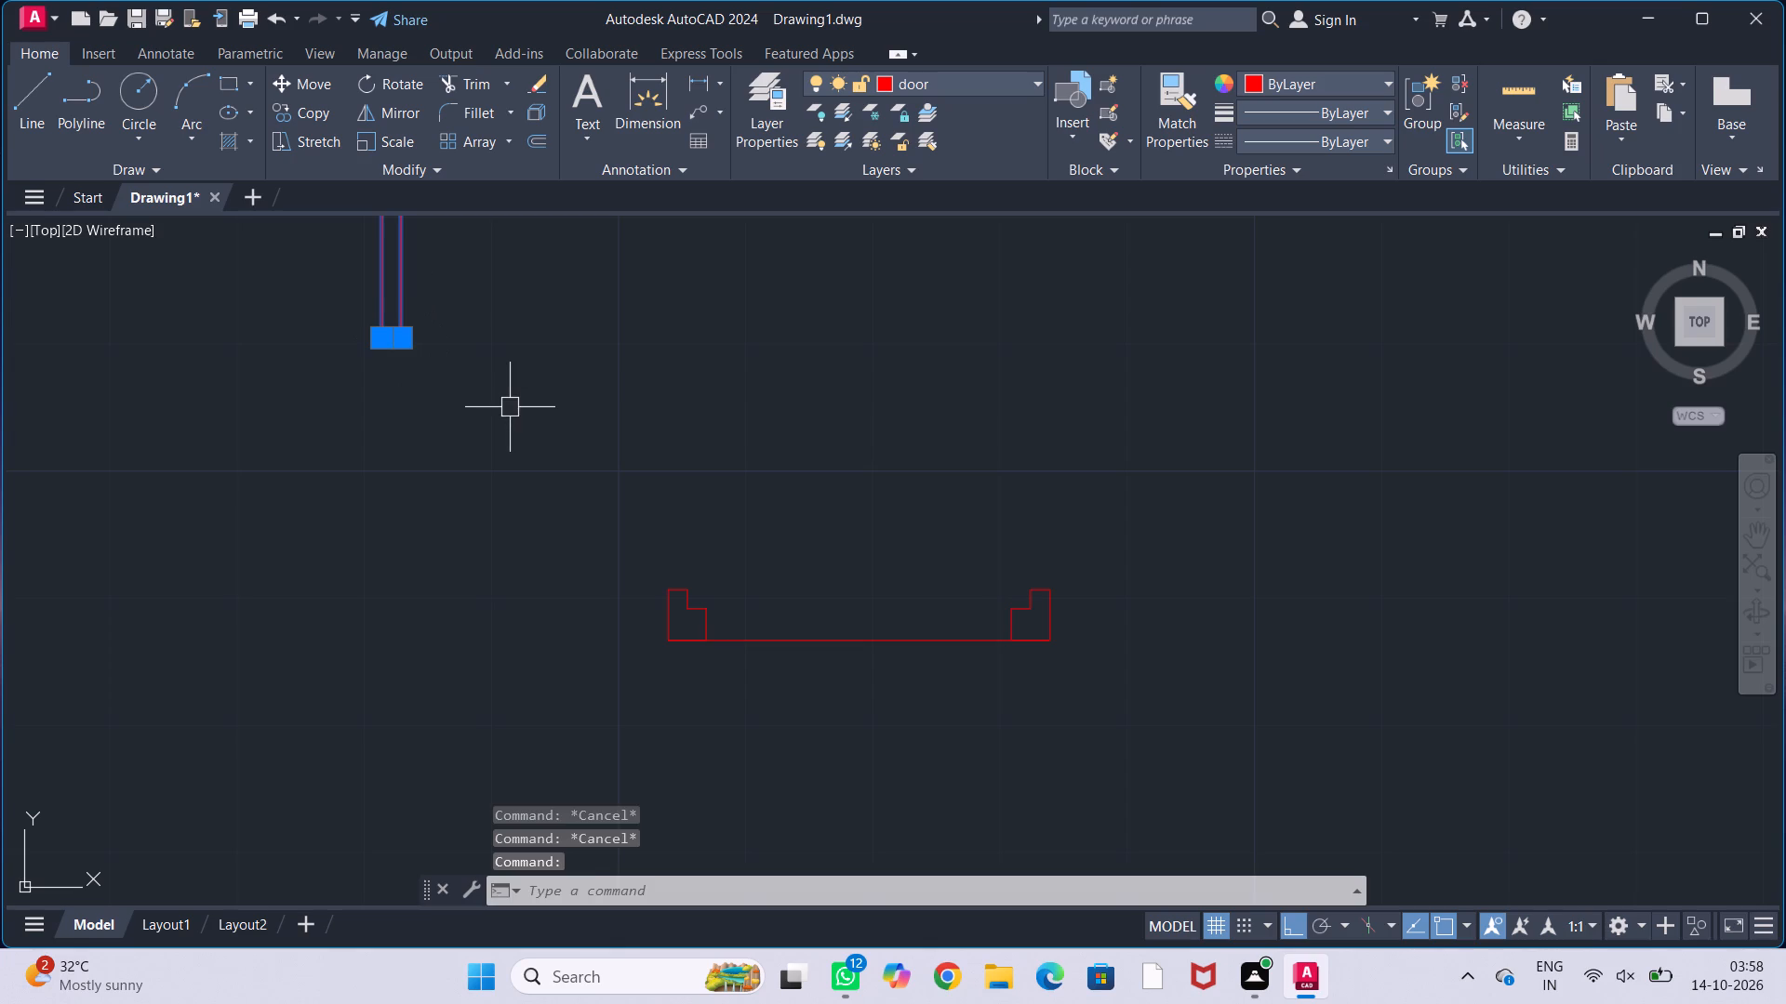
{"action": "left_click", "coordinate": [377, 342]}
{"action": "scroll", "coordinate": [660, 597], "scroll_direction": "up", "scroll_amount": 2}
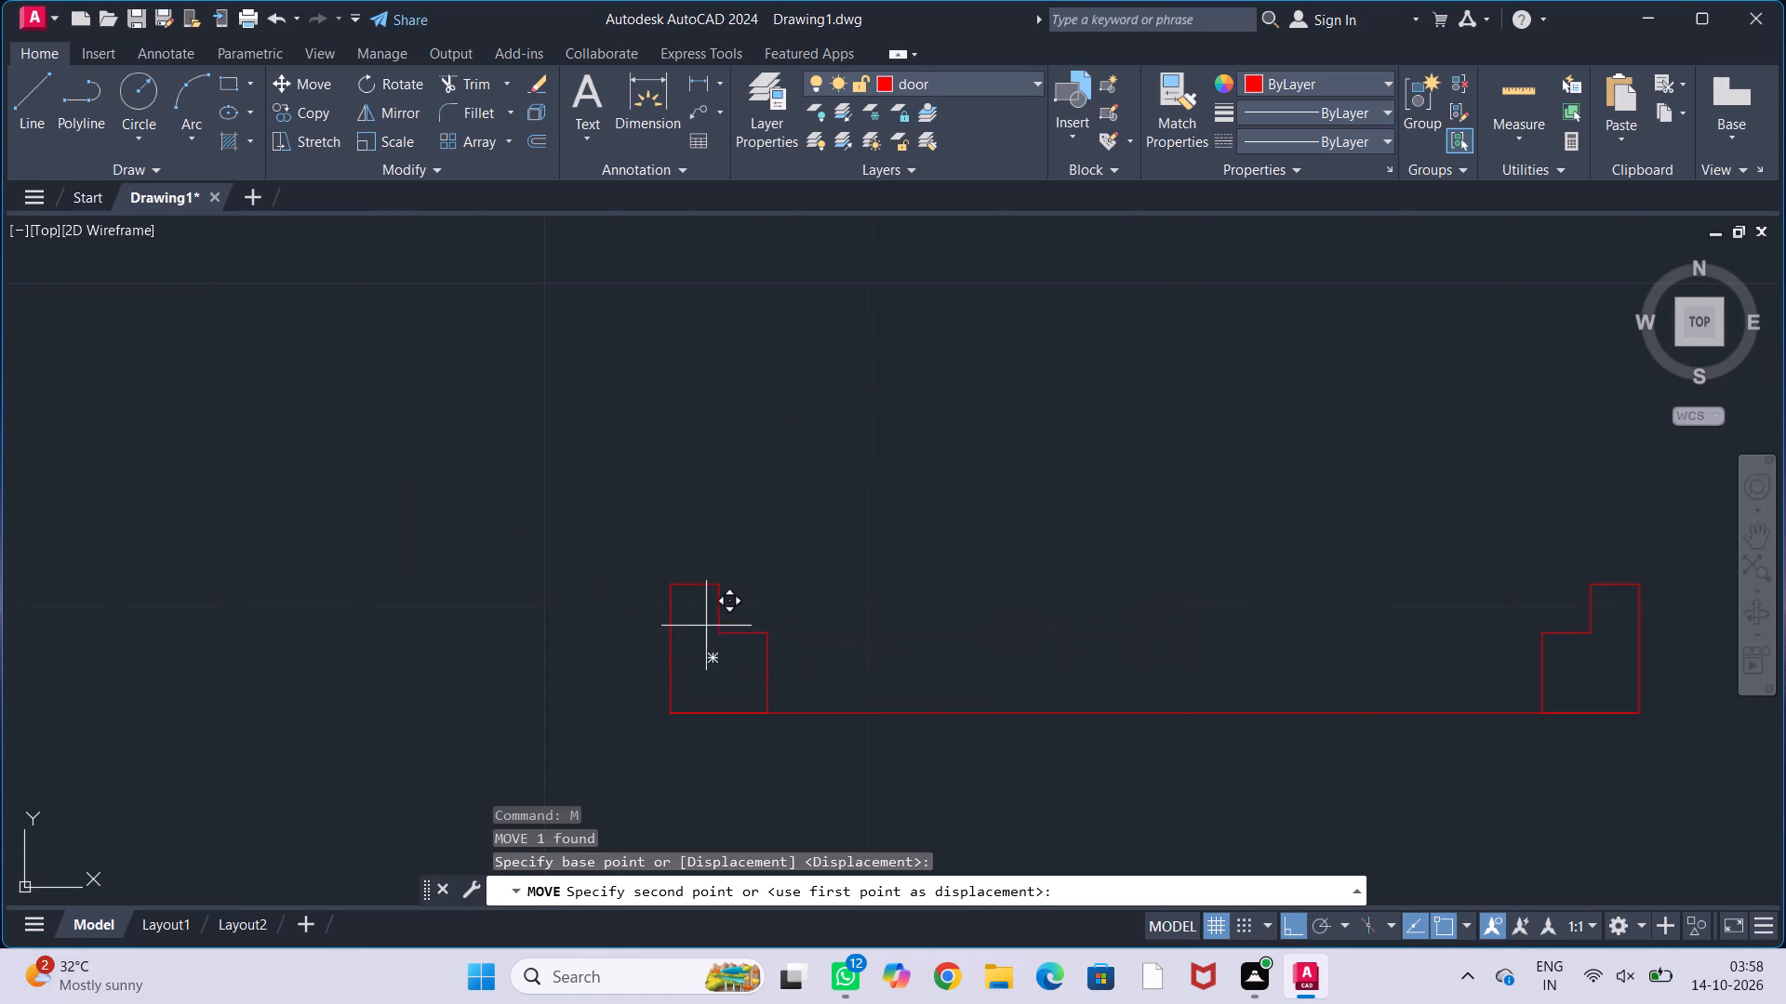
{"action": "left_click", "coordinate": [715, 633]}
{"action": "key", "text": "Escape"}
{"action": "key", "text": "Escape"}
{"action": "key", "text": "Escape"}
{"action": "key", "text": "Escape"}
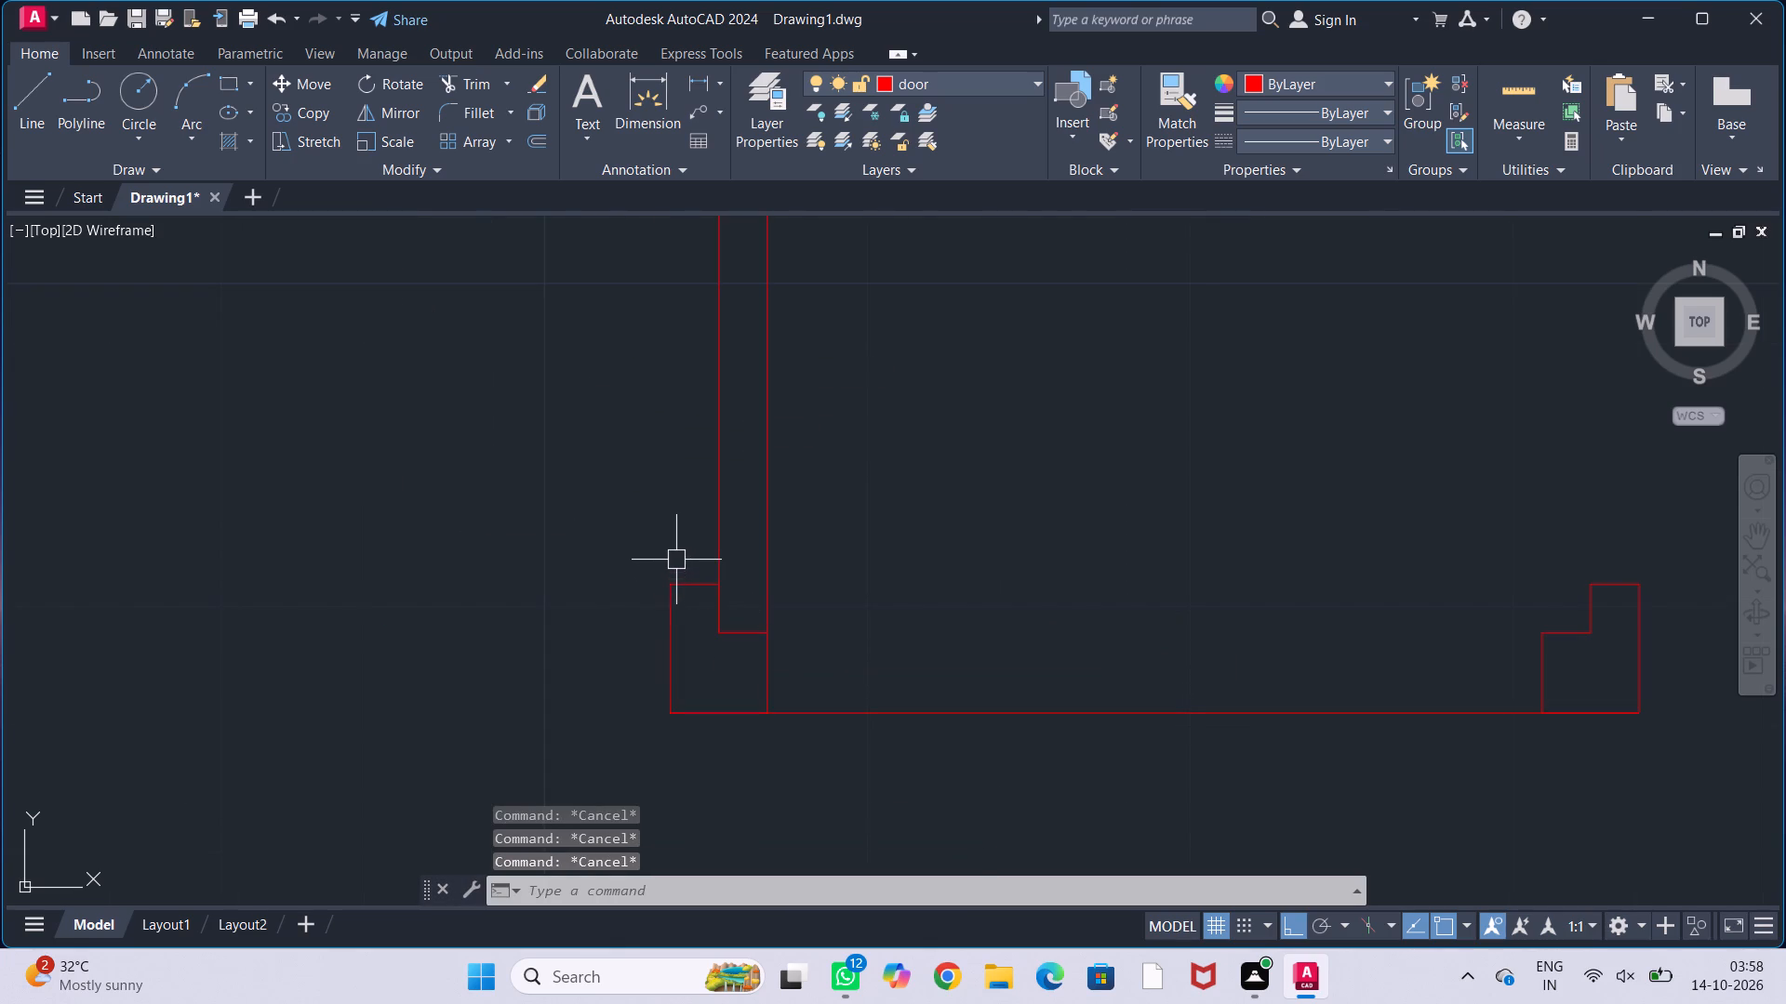
Draw a swing circle for the second door, centred on the leaf's lower left corner and reaching the leaf's top.
{"action": "scroll", "coordinate": [676, 557], "scroll_direction": "down", "scroll_amount": 3}
{"action": "middle_click_drag", "start_coordinate": [767, 541], "coordinate": [701, 504]}
{"action": "key", "text": "c"}
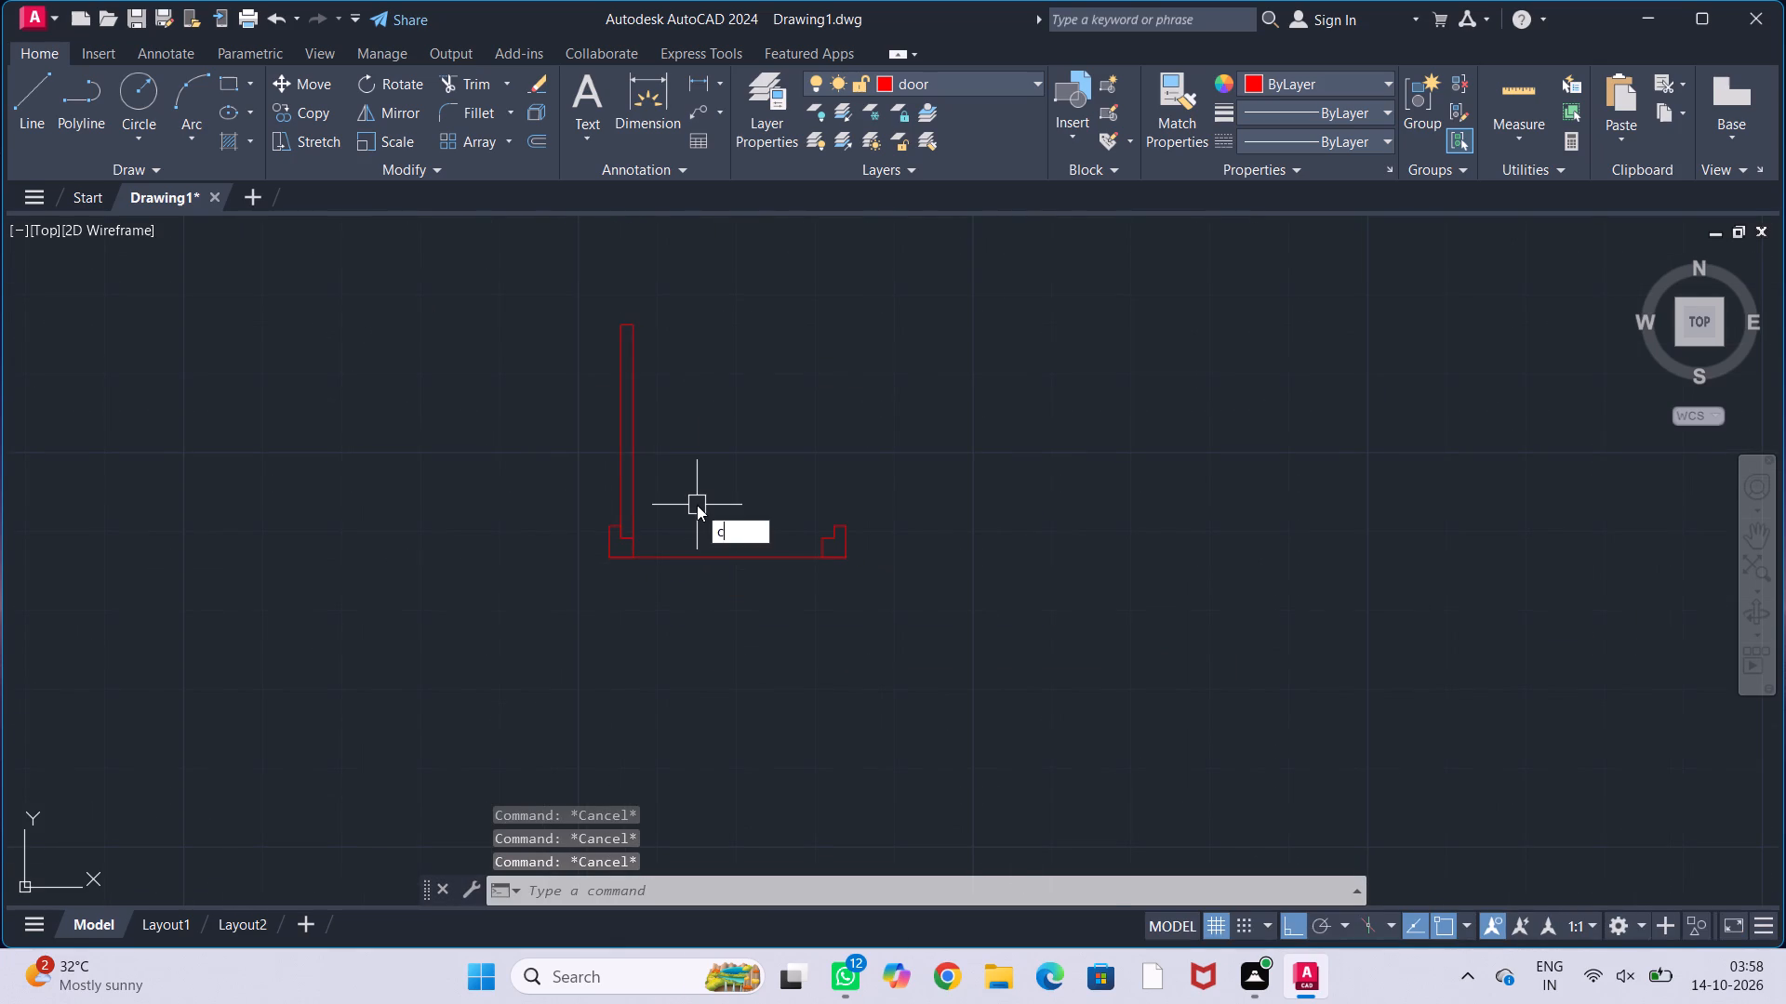
{"action": "key", "text": "Return"}
{"action": "scroll", "coordinate": [586, 547], "scroll_direction": "up", "scroll_amount": 2}
{"action": "left_click", "coordinate": [654, 526]}
{"action": "scroll", "coordinate": [839, 341], "scroll_direction": "down", "scroll_amount": 2}
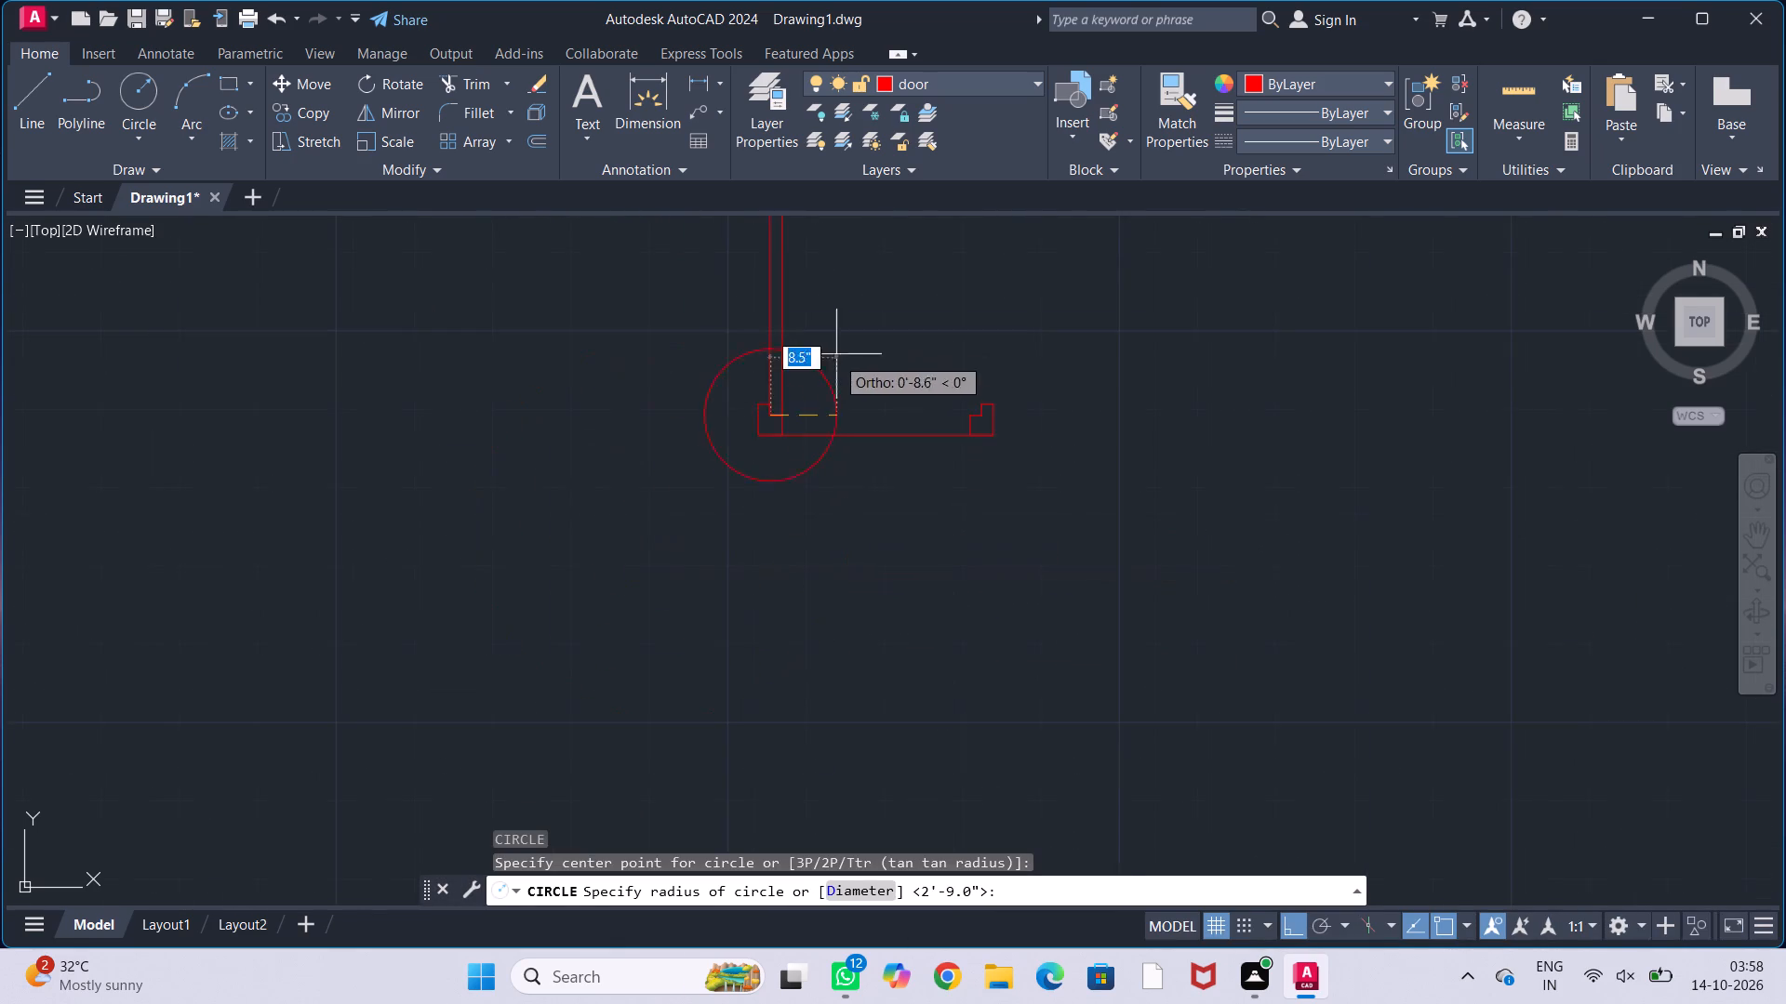
{"action": "middle_click_drag", "start_coordinate": [834, 339], "coordinate": [687, 571]}
{"action": "scroll", "coordinate": [628, 482], "scroll_direction": "up", "scroll_amount": 2}
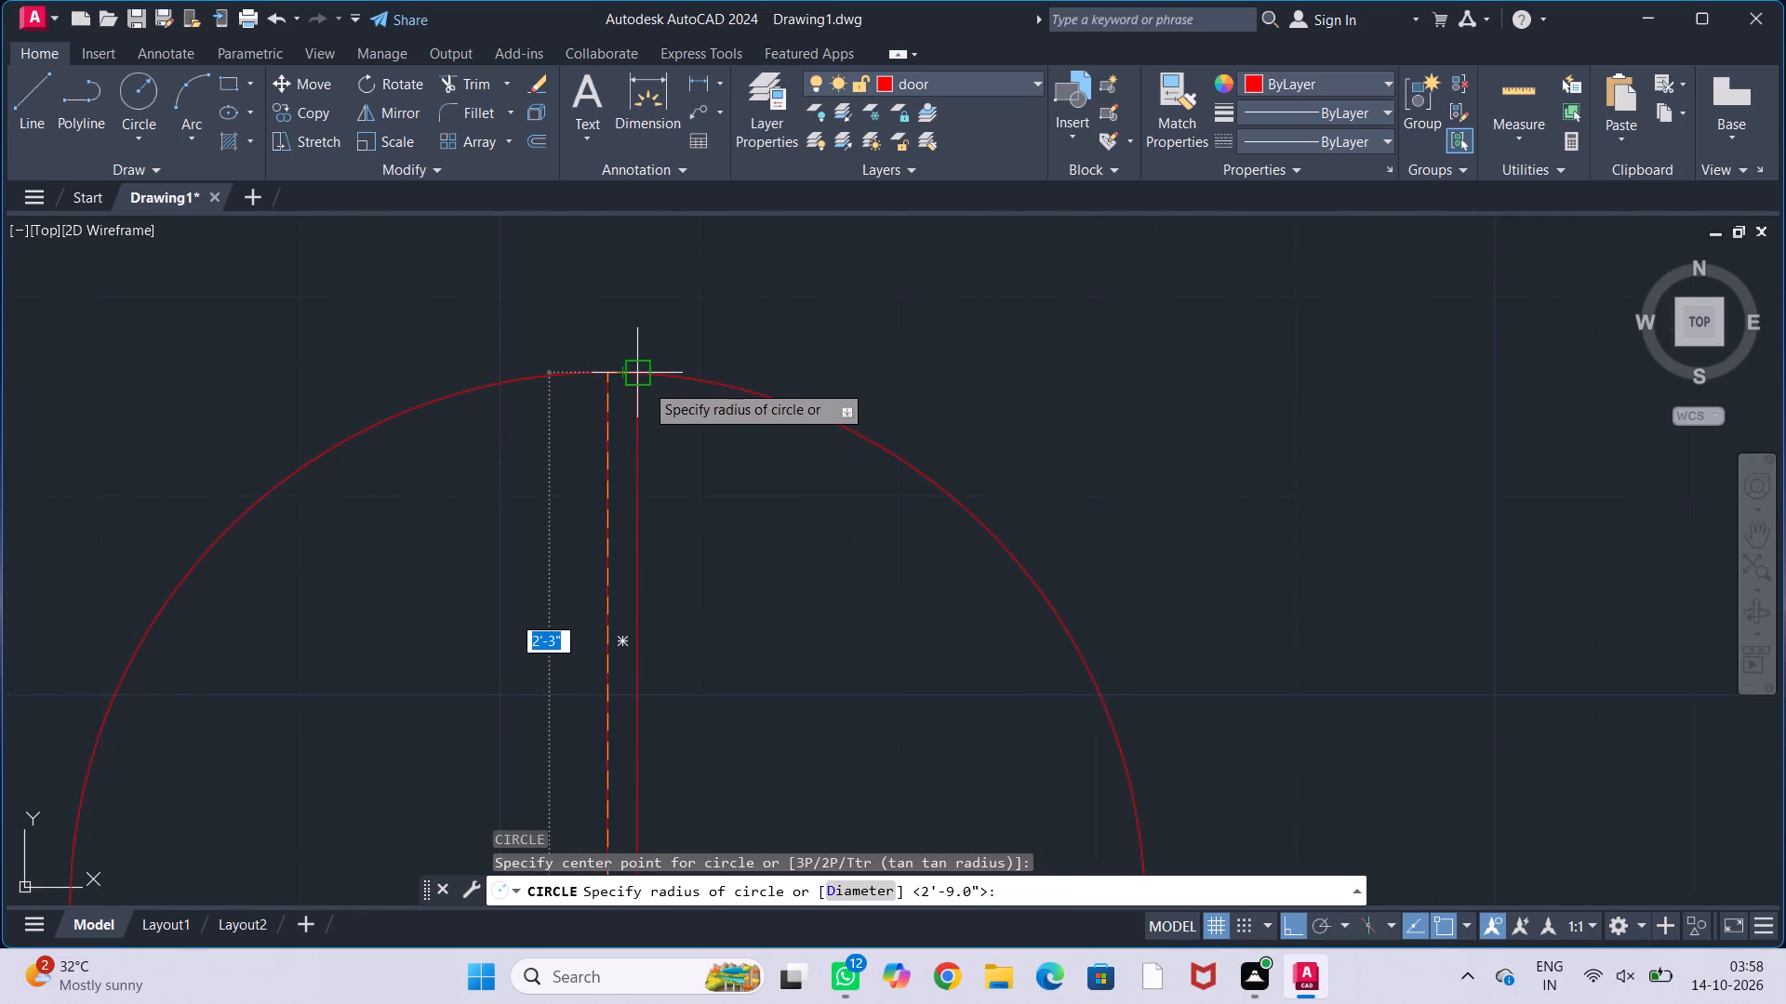
{"action": "left_click", "coordinate": [645, 383]}
{"action": "key", "text": "Escape"}
{"action": "key", "text": "Escape"}
{"action": "key", "text": "Escape"}
{"action": "key", "text": "Escape"}
Trim the second door's swing circle down to the quarter arc between the leaf's top and the right jamb.
{"action": "scroll", "coordinate": [767, 457], "scroll_direction": "down", "scroll_amount": 2}
{"action": "middle_click_drag", "start_coordinate": [767, 535], "coordinate": [774, 444]}
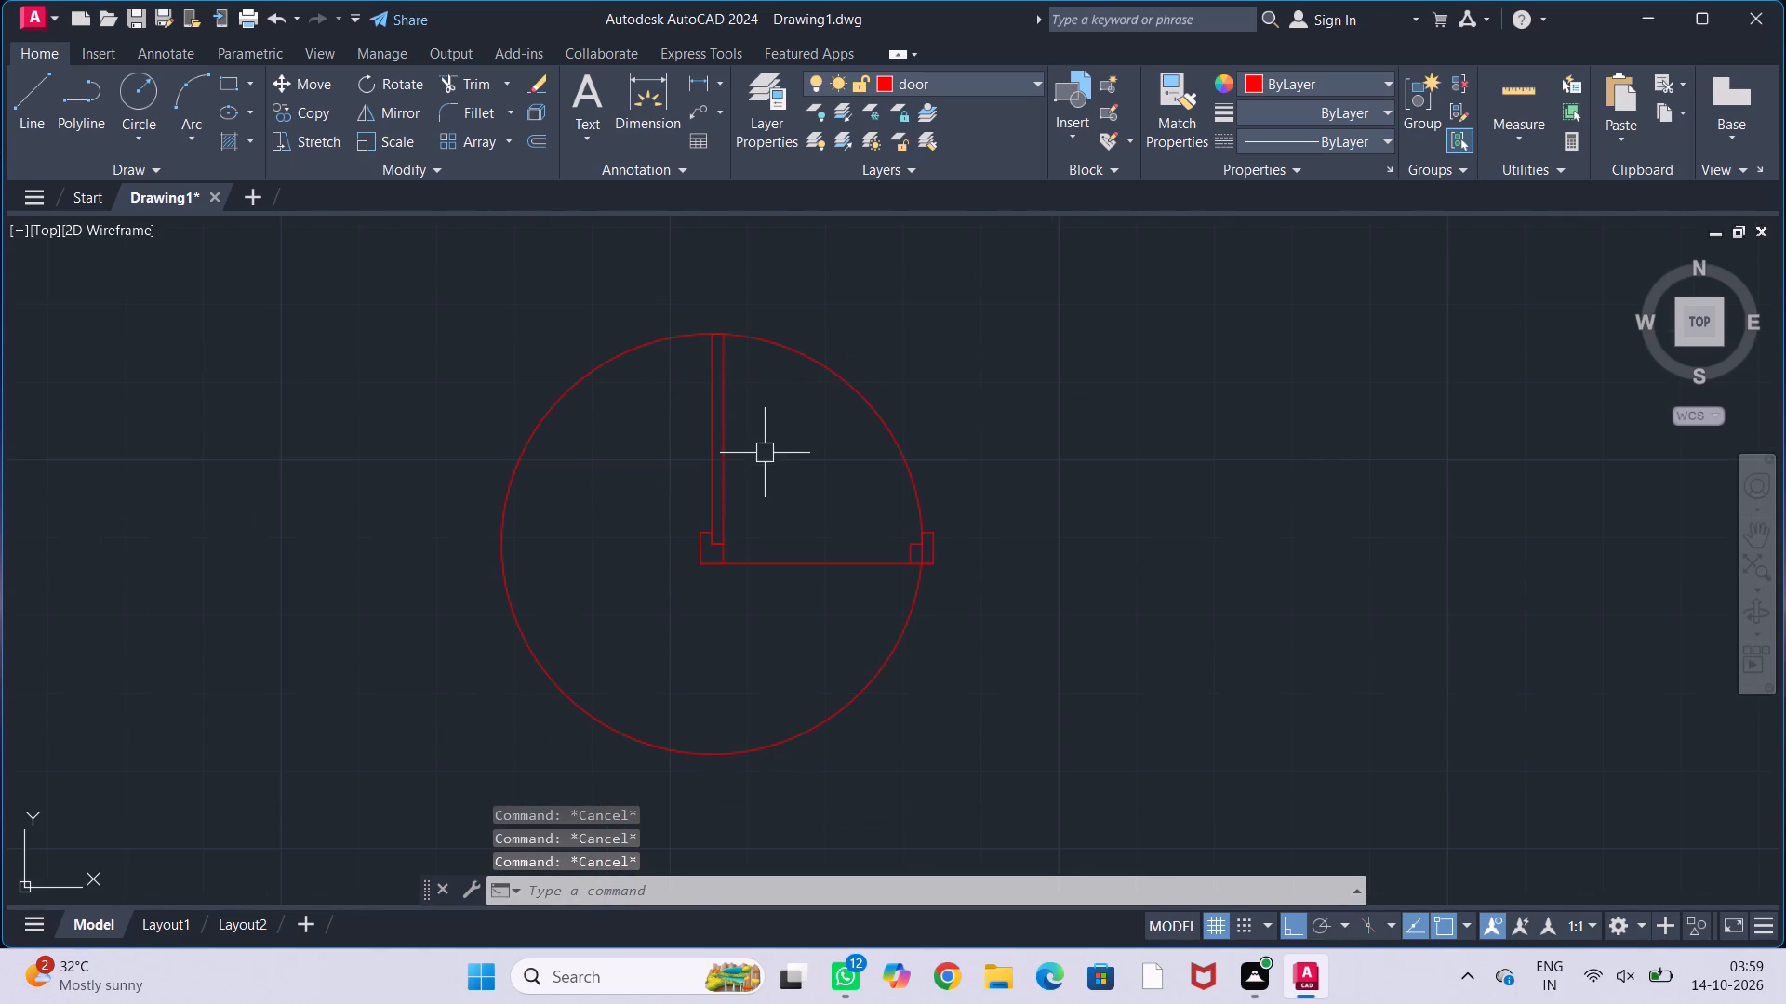
{"action": "key", "text": "t"}
{"action": "key", "text": "r"}
{"action": "key", "text": "Return"}
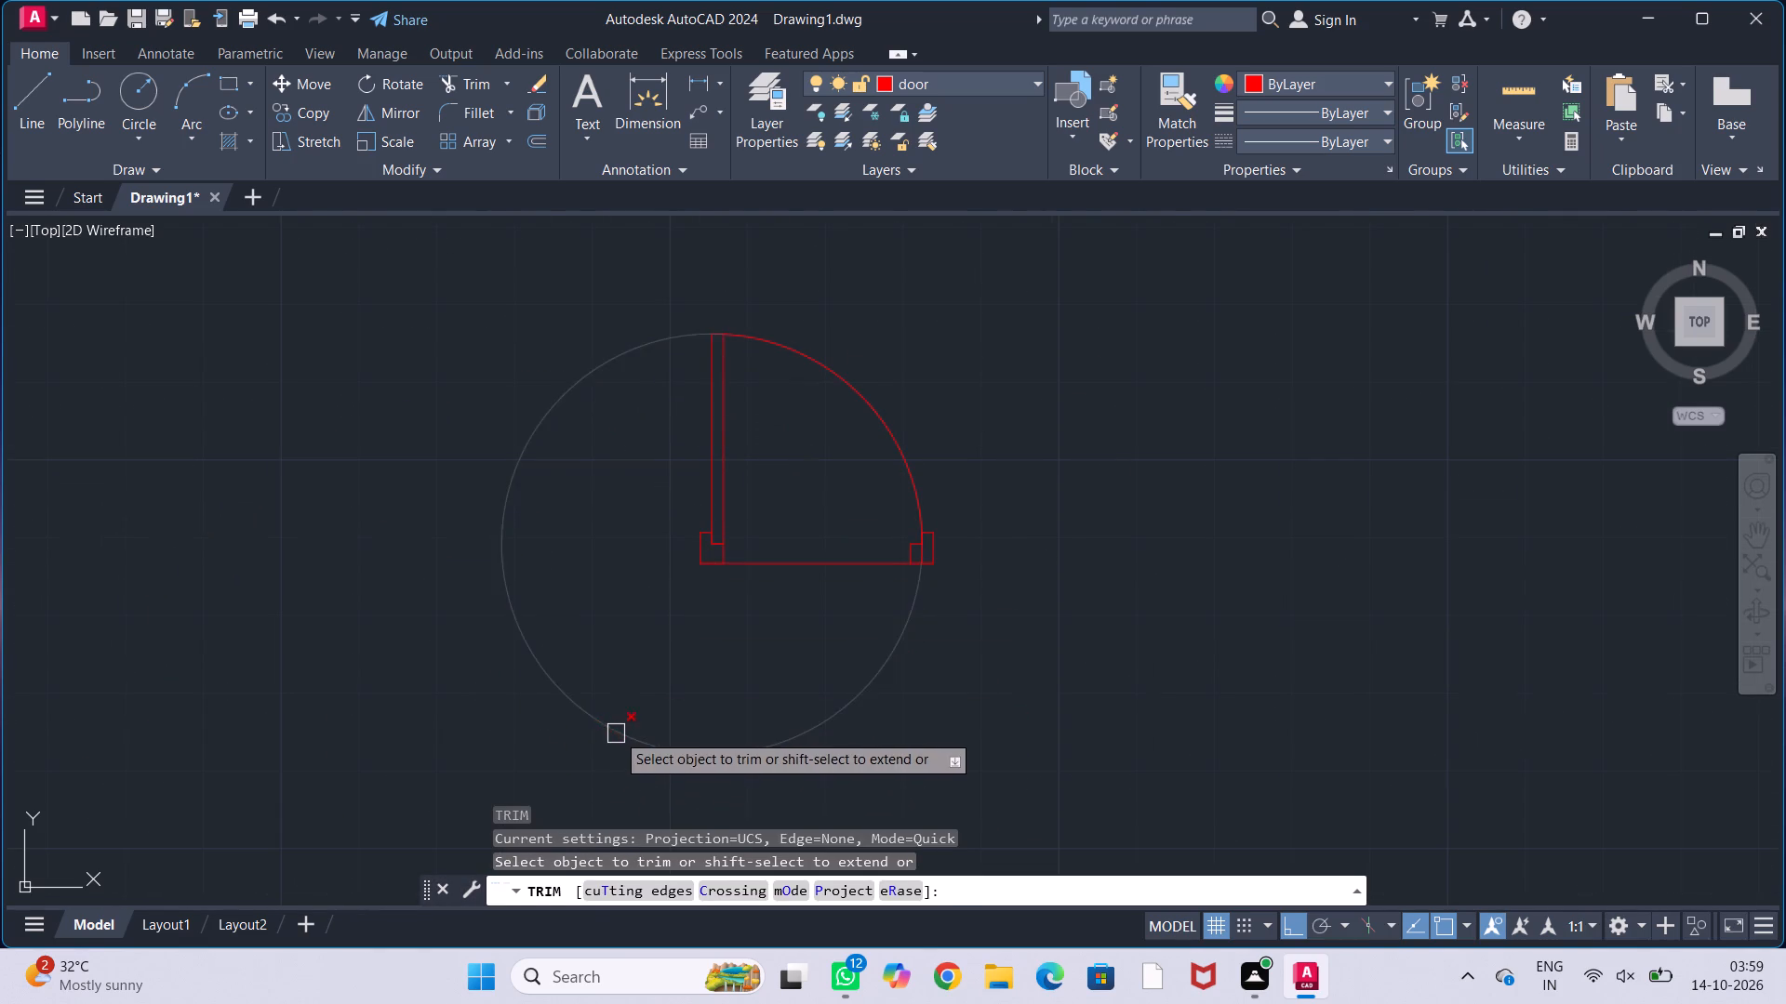
{"action": "left_click", "coordinate": [618, 732]}
{"action": "scroll", "coordinate": [927, 548], "scroll_direction": "up", "scroll_amount": 3}
{"action": "left_click", "coordinate": [888, 577]}
{"action": "key", "text": "Escape"}
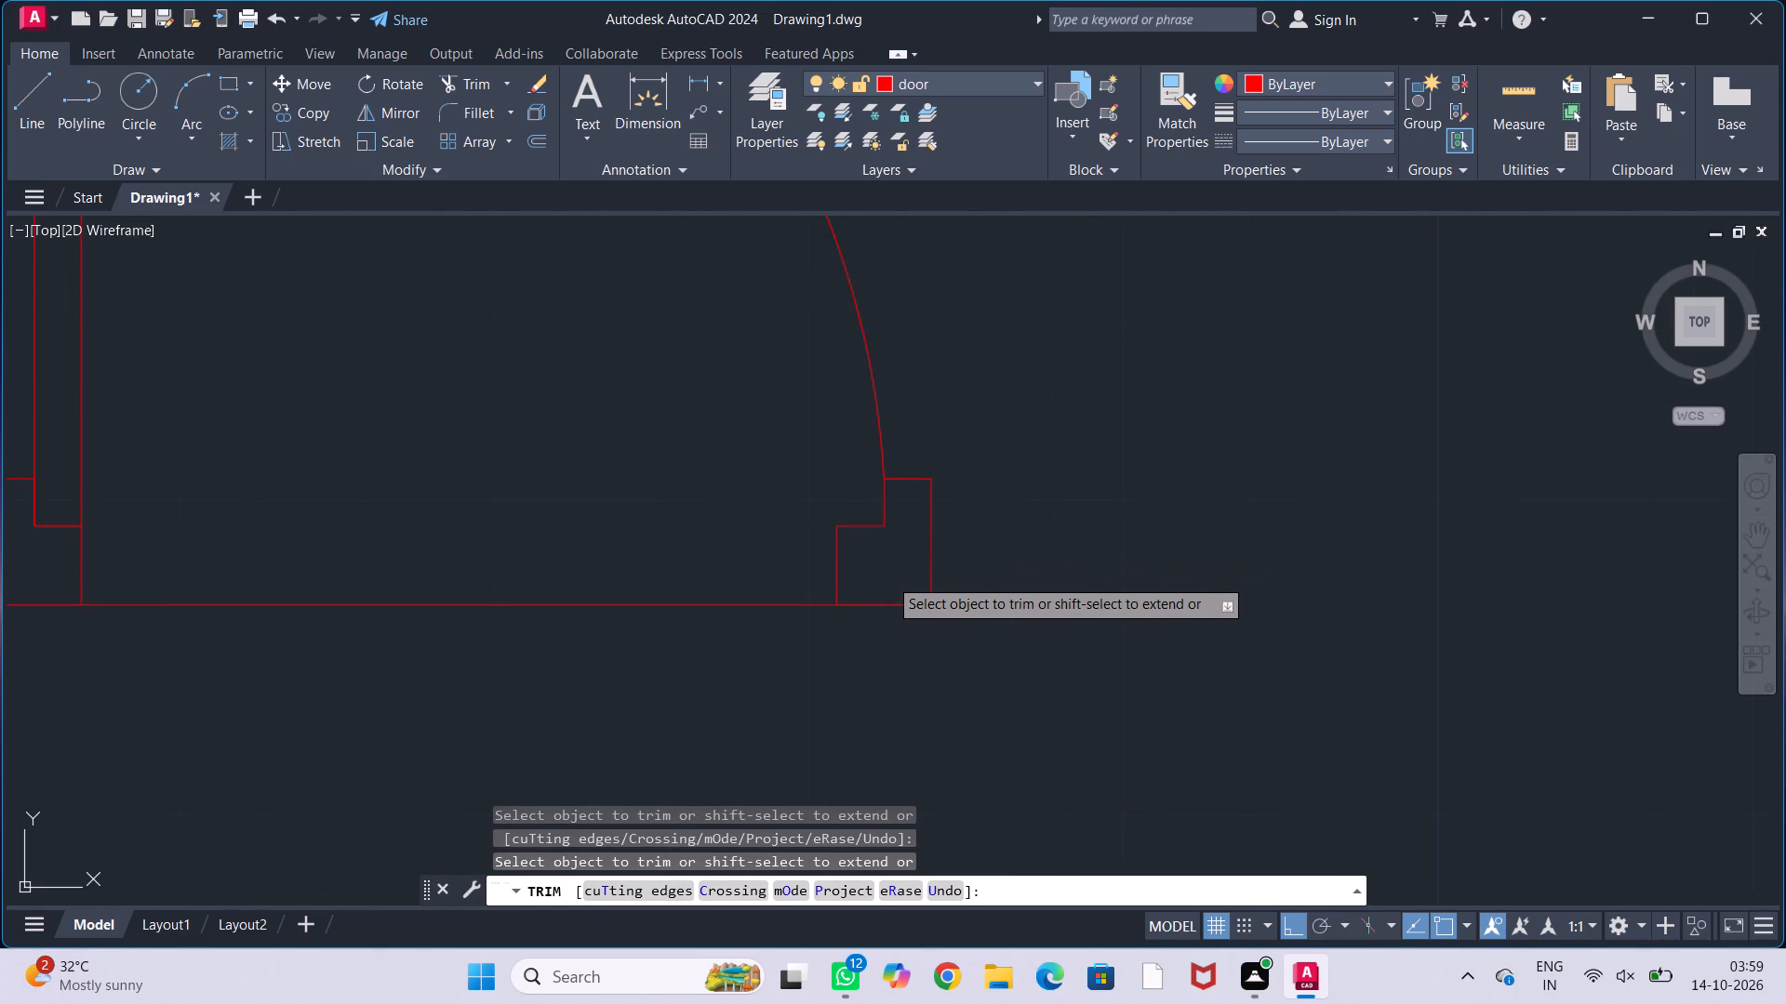
{"action": "key", "text": "Escape"}
{"action": "key", "text": "Escape"}
{"action": "key", "text": "Escape"}
{"action": "key", "text": "Escape"}
{"action": "scroll", "coordinate": [888, 577], "scroll_direction": "down", "scroll_amount": 2}
{"action": "scroll", "coordinate": [776, 522], "scroll_direction": "down", "scroll_amount": 2}
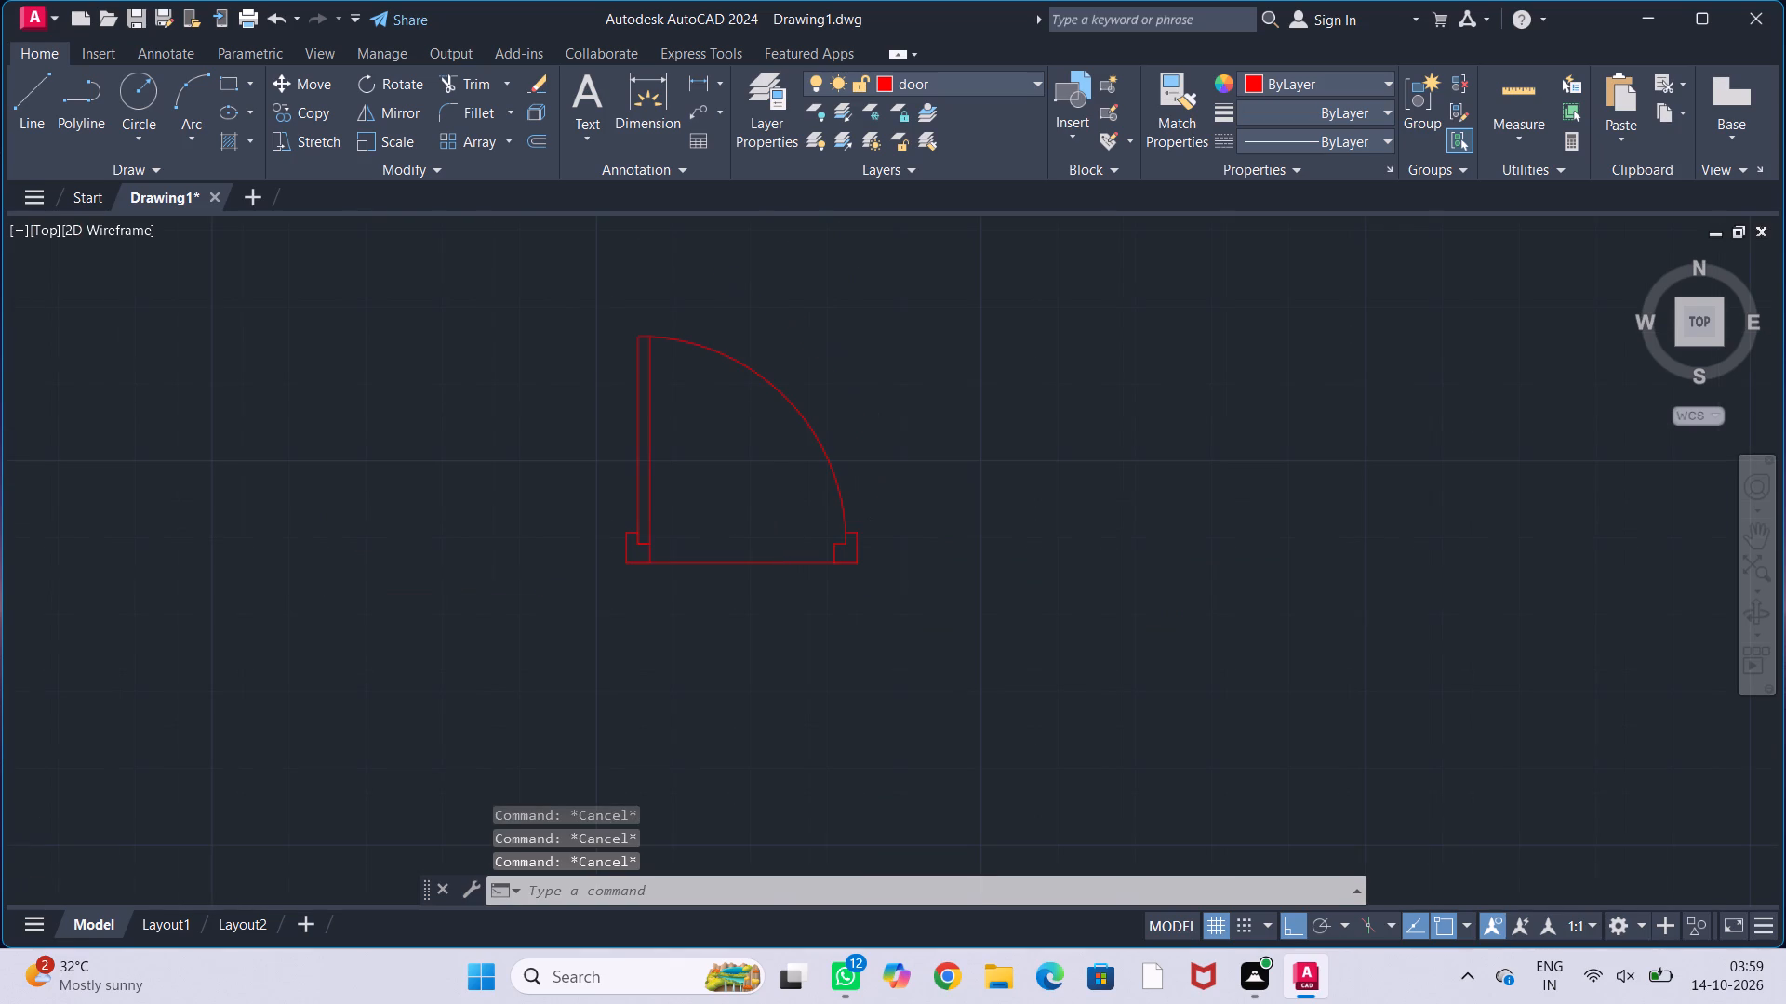
Define the smaller 2'6" door symbol as a block named d1.
{"action": "scroll", "coordinate": [777, 516], "scroll_direction": "down", "scroll_amount": 1}
{"action": "left_click_drag", "start_coordinate": [646, 375], "coordinate": [756, 411]}
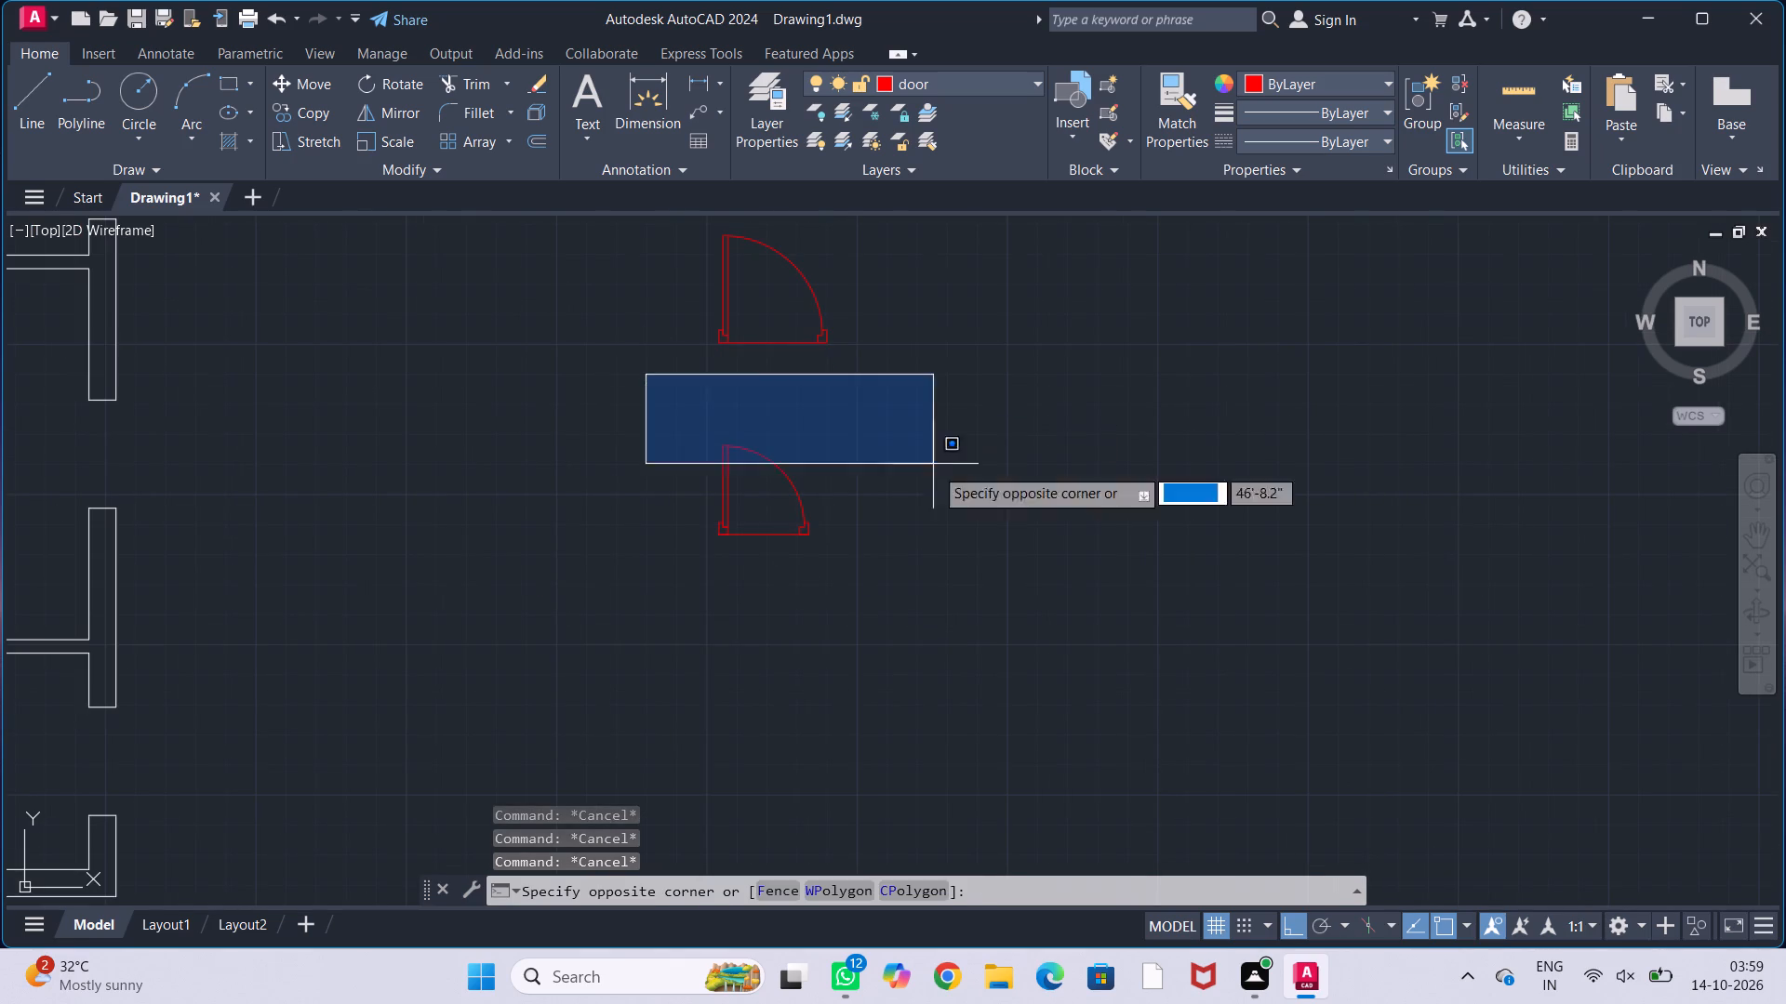
{"action": "left_click", "coordinate": [966, 670]}
{"action": "key", "text": "b"}
{"action": "key", "text": "Return"}
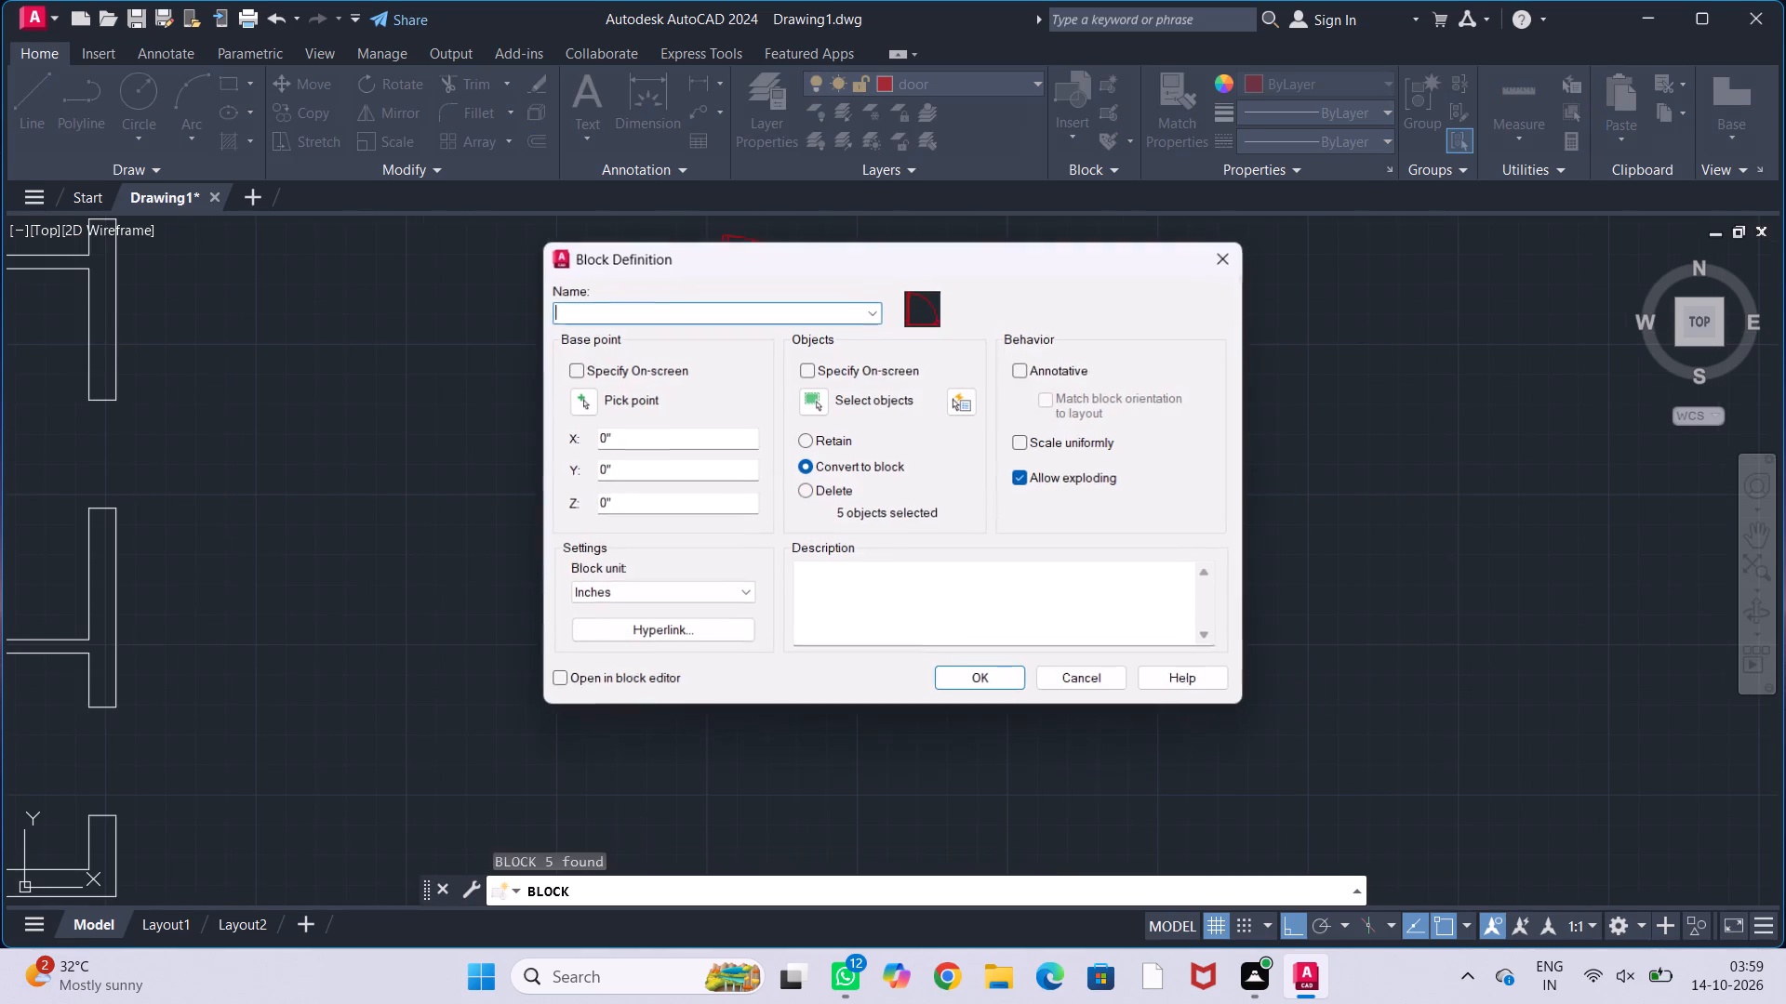
{"action": "left_click", "coordinate": [757, 315]}
{"action": "type", "text": "d1"}
{"action": "left_click", "coordinate": [982, 667]}
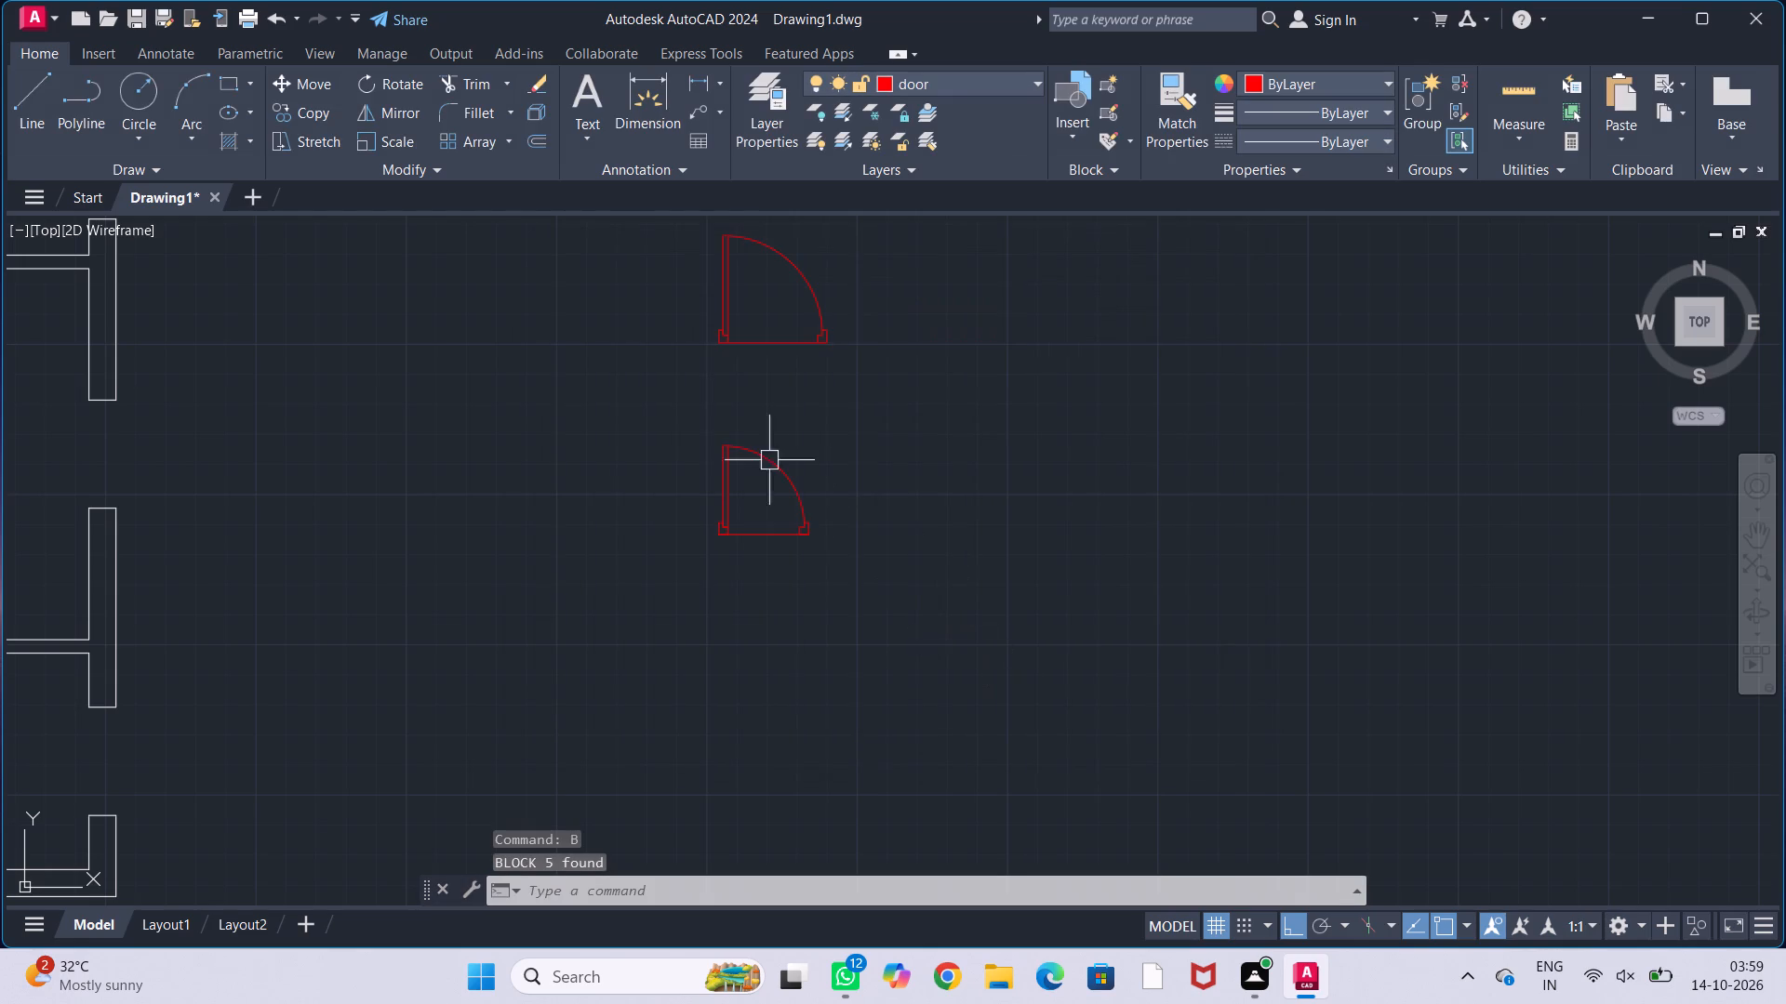
Define the larger 3' door symbol as a block named d2.
{"action": "middle_click_drag", "start_coordinate": [806, 402], "coordinate": [792, 525]}
{"action": "left_click_drag", "start_coordinate": [642, 331], "coordinate": [788, 343]}
{"action": "left_click", "coordinate": [871, 523]}
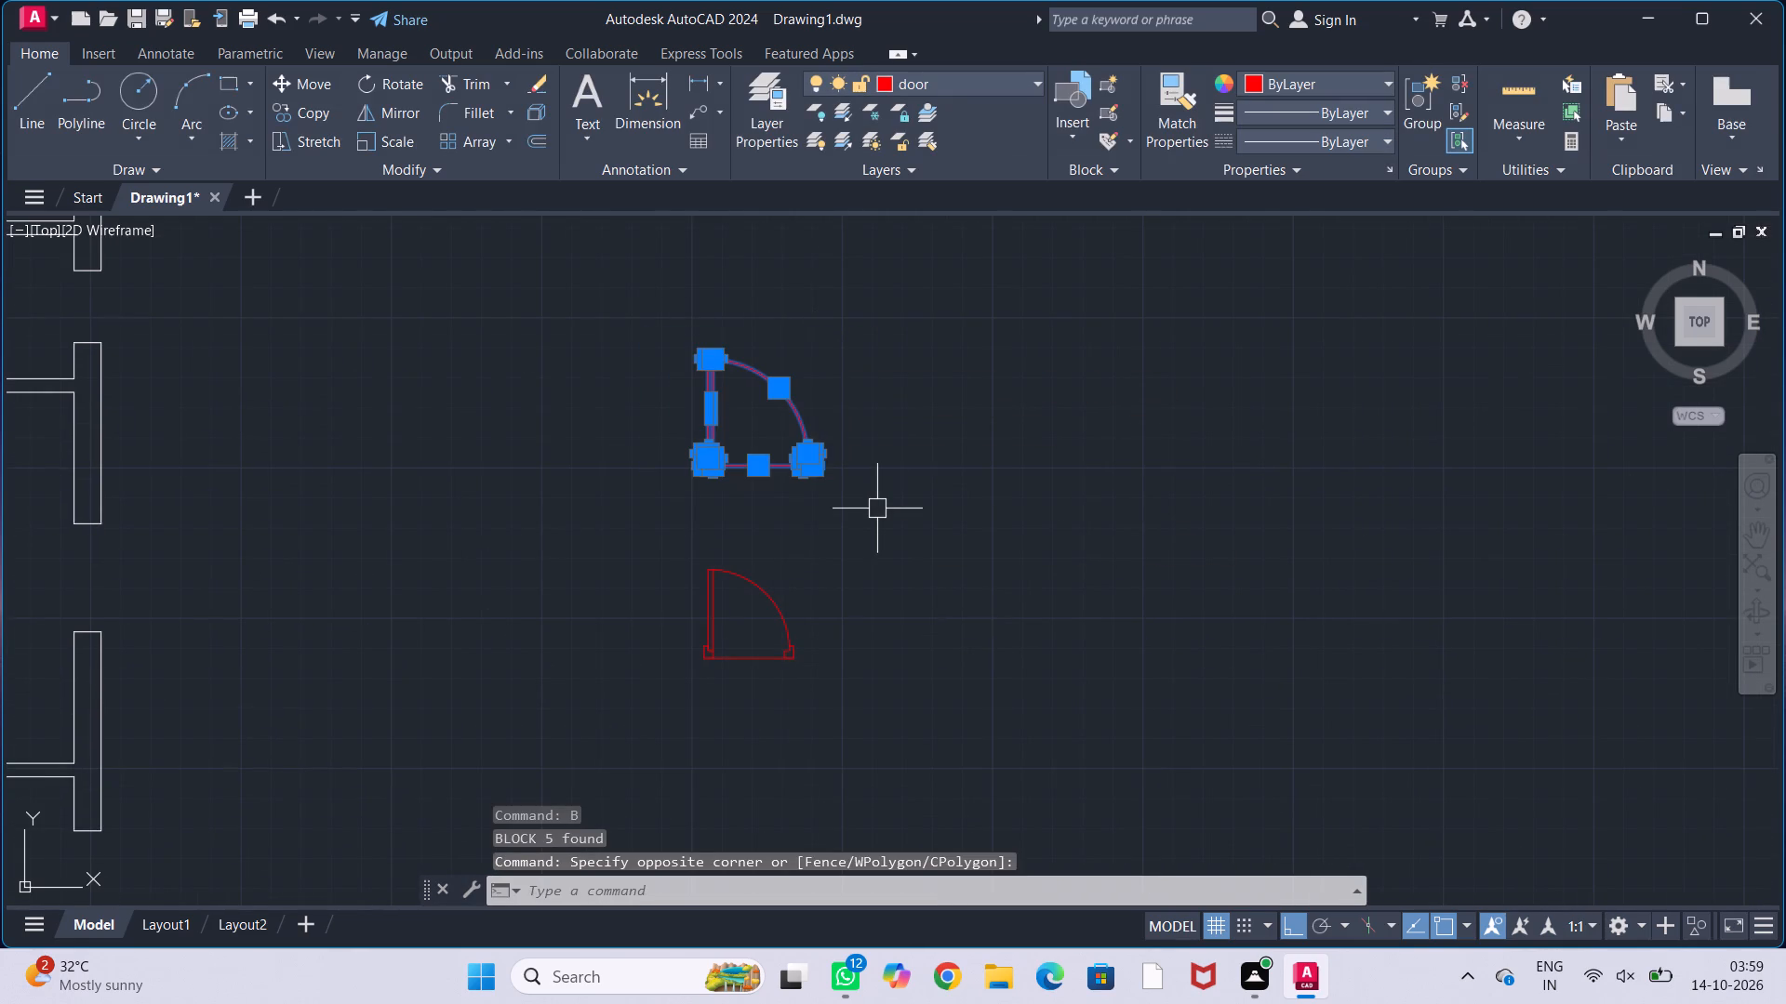
{"action": "key", "text": "b"}
{"action": "key", "text": "Return"}
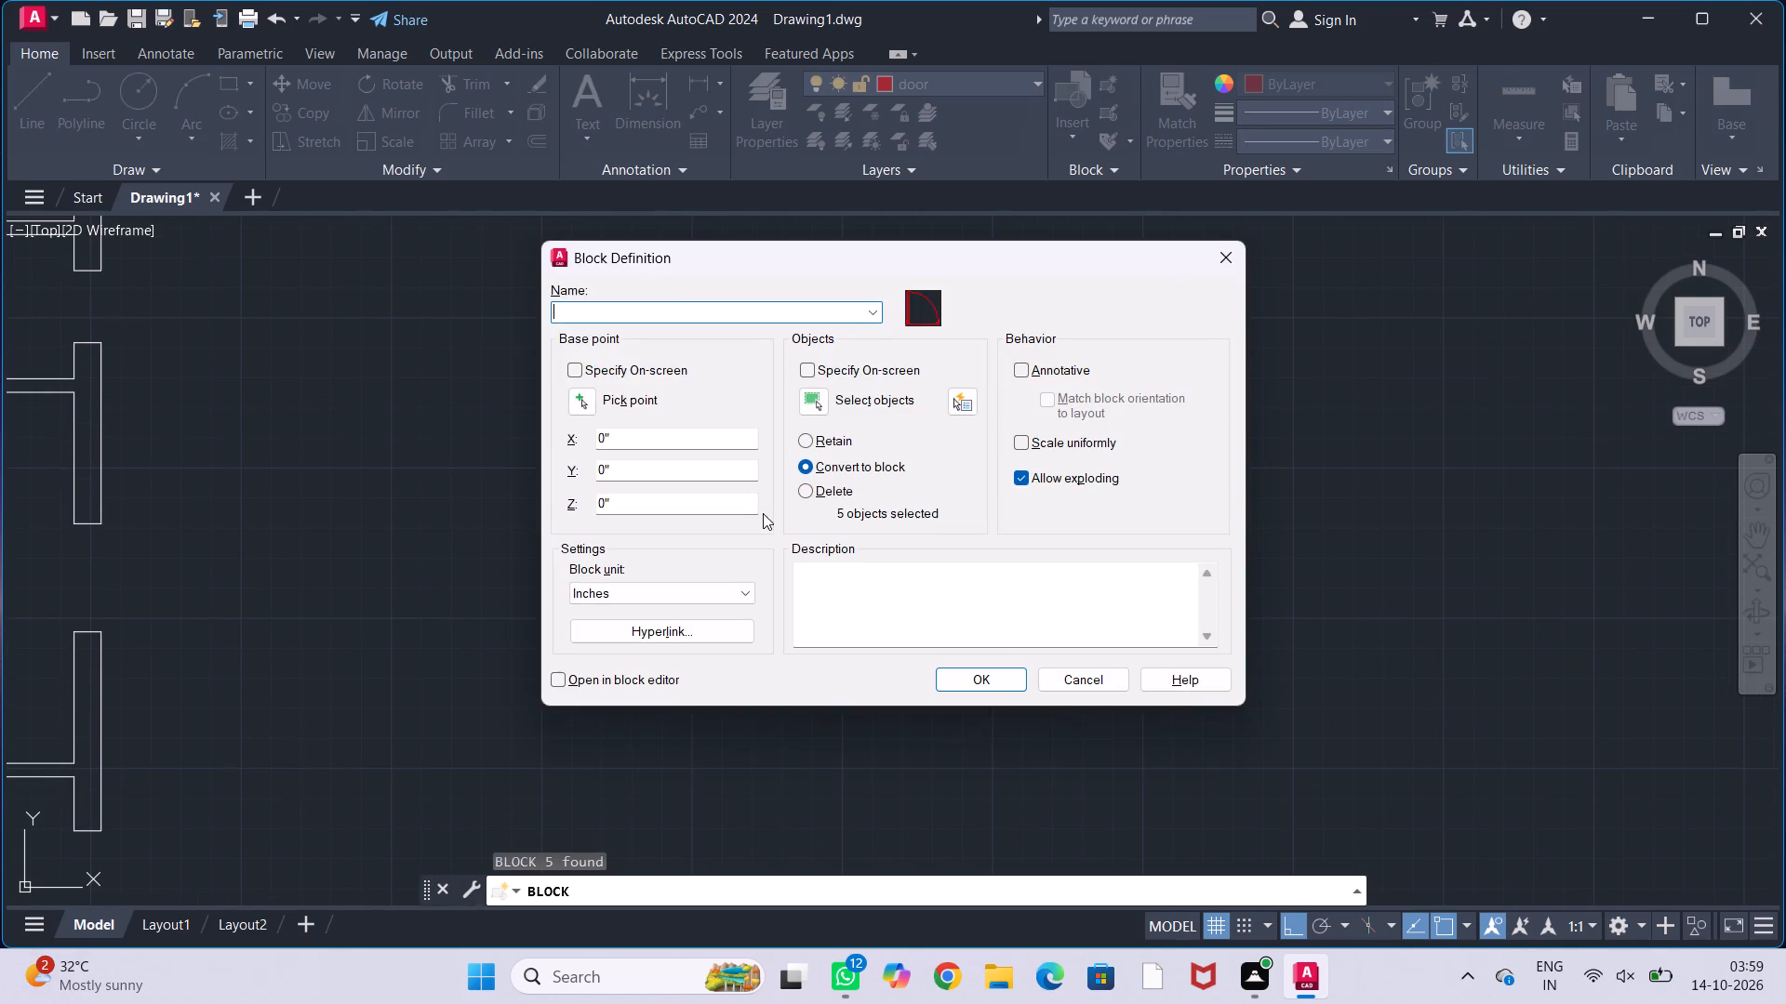
{"action": "key", "text": "d"}
{"action": "key", "text": "2"}
{"action": "left_click", "coordinate": [973, 681]}
Draw a third door's left jamb as a closed polyline, 4" wide and 5" high, with a 1.5" by 1.5" notch at its upper right corner.
{"action": "scroll", "coordinate": [908, 494], "scroll_direction": "down", "scroll_amount": 2}
{"action": "middle_click_drag", "start_coordinate": [917, 504], "coordinate": [663, 485]}
{"action": "scroll", "coordinate": [688, 514], "scroll_direction": "up", "scroll_amount": 2}
{"action": "middle_click_drag", "start_coordinate": [728, 521], "coordinate": [709, 501]}
{"action": "scroll", "coordinate": [710, 501], "scroll_direction": "up", "scroll_amount": 1}
{"action": "type", "text": "pl"}
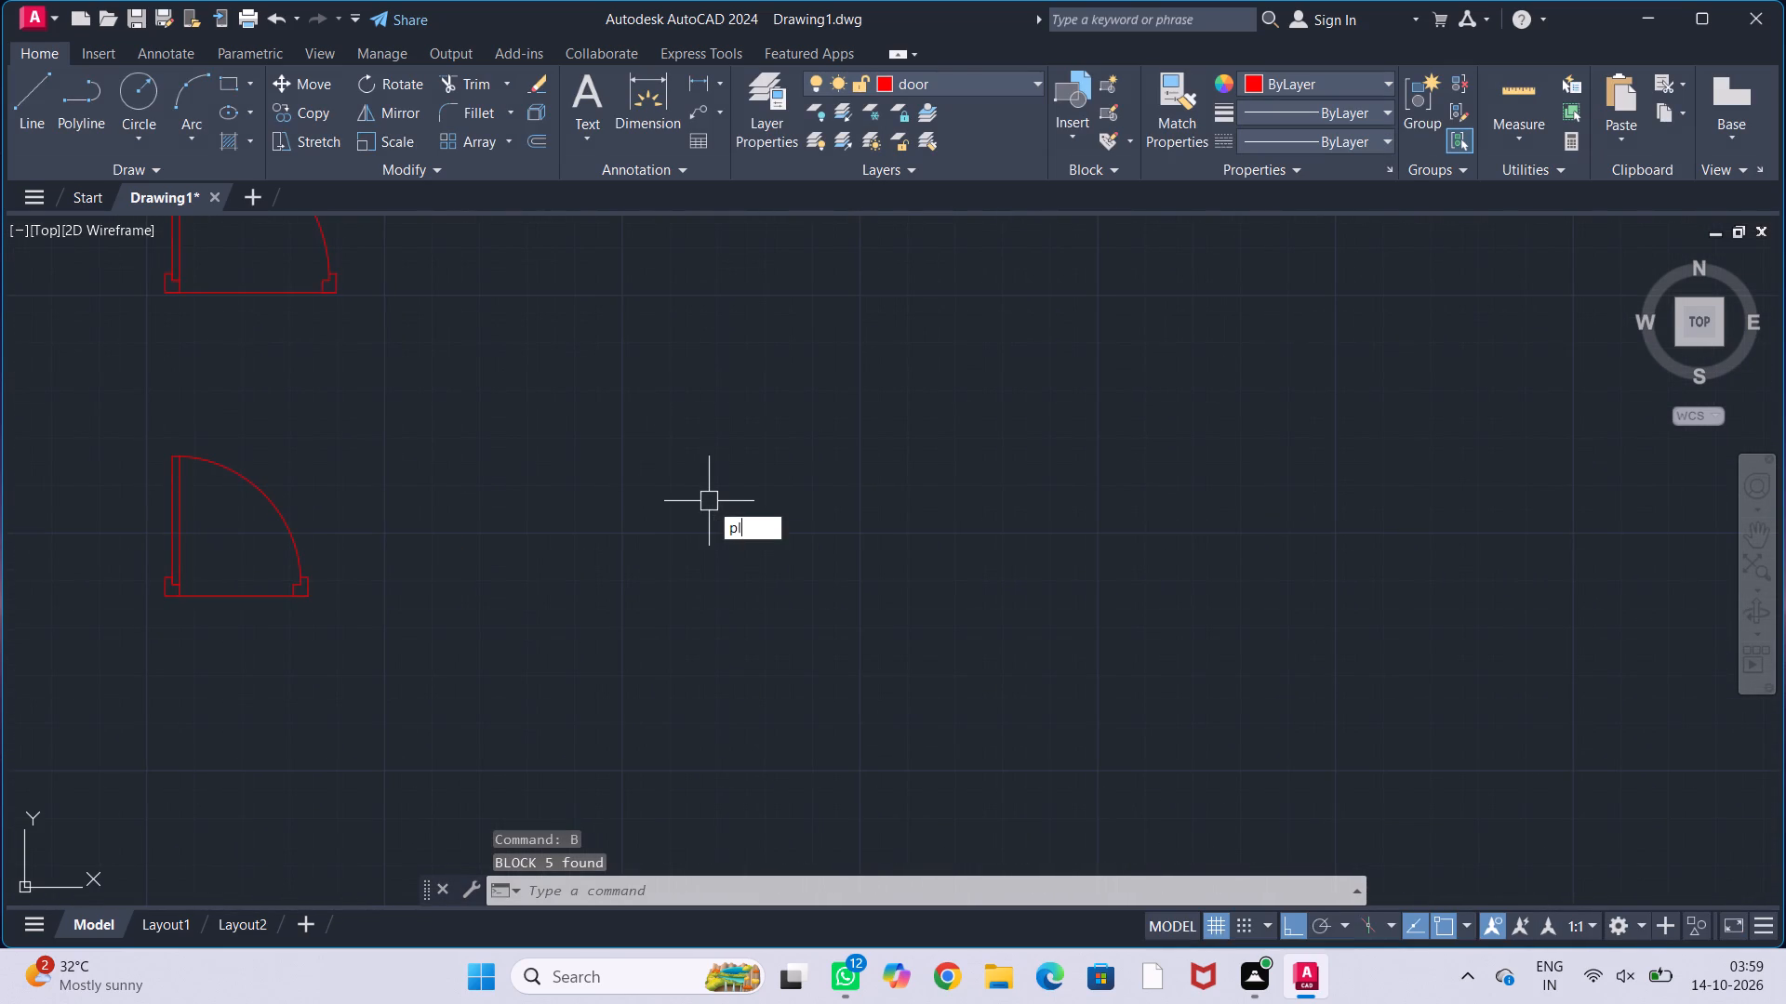
{"action": "key", "text": "Return"}
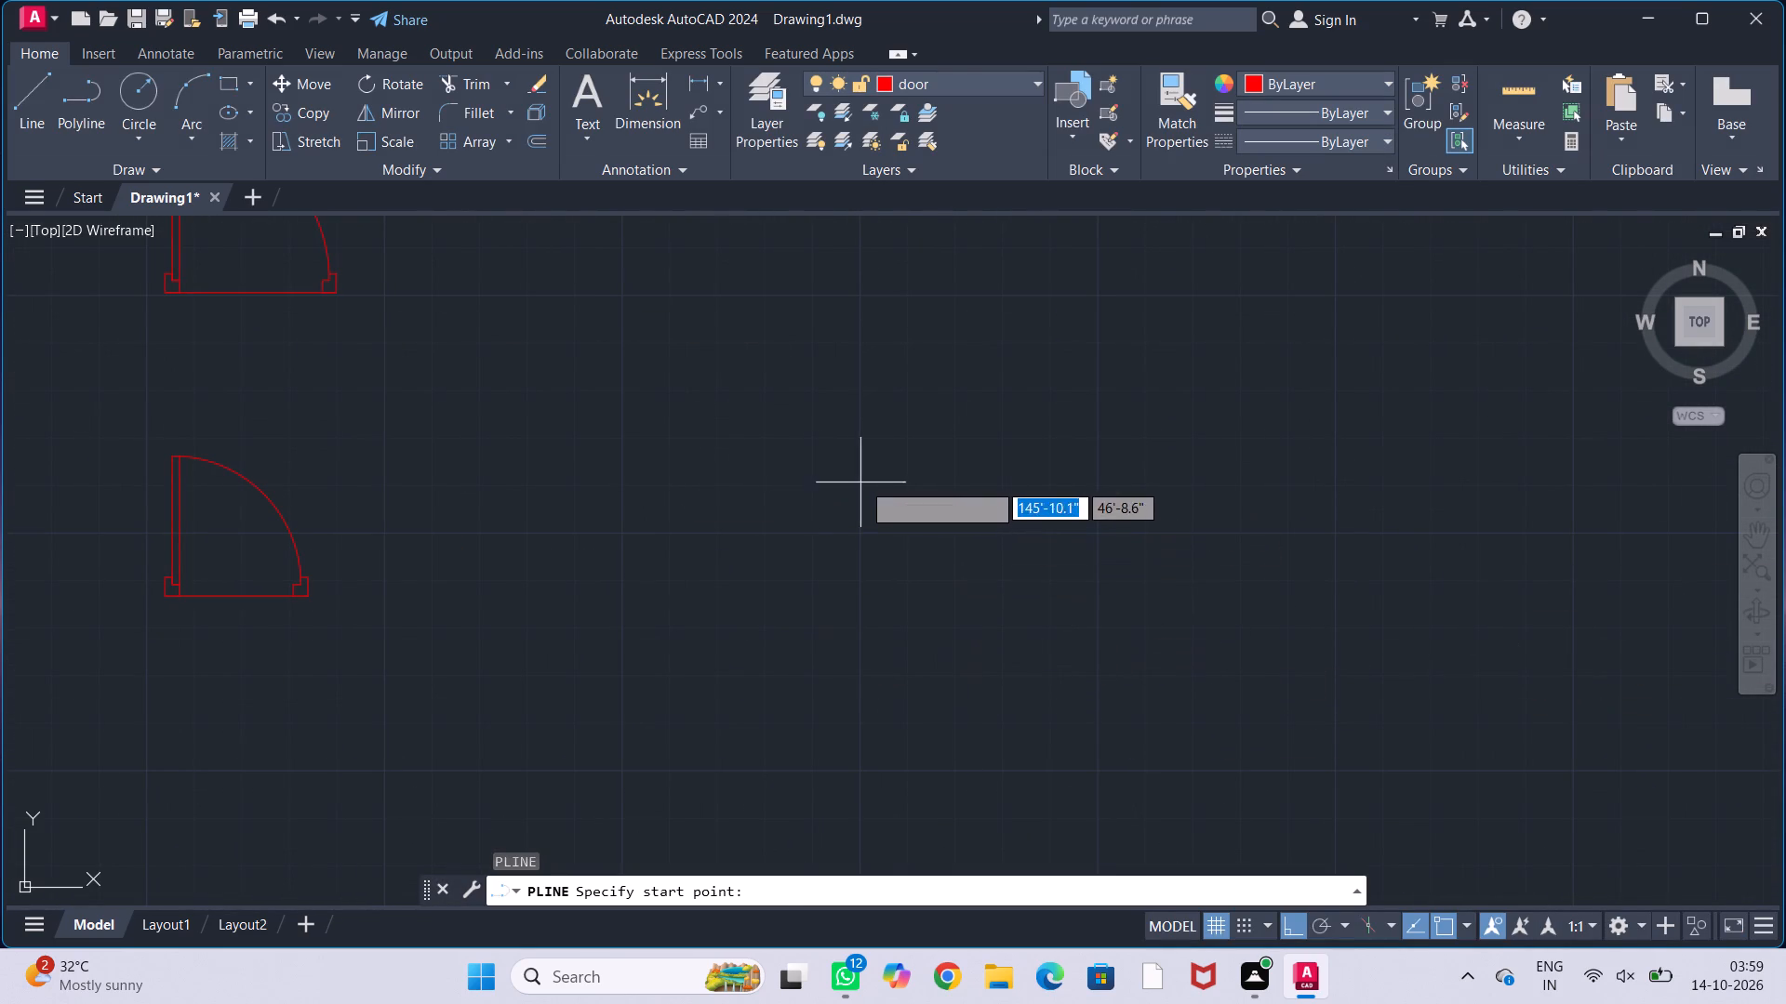
{"action": "left_click", "coordinate": [846, 463]}
{"action": "key", "text": "4"}
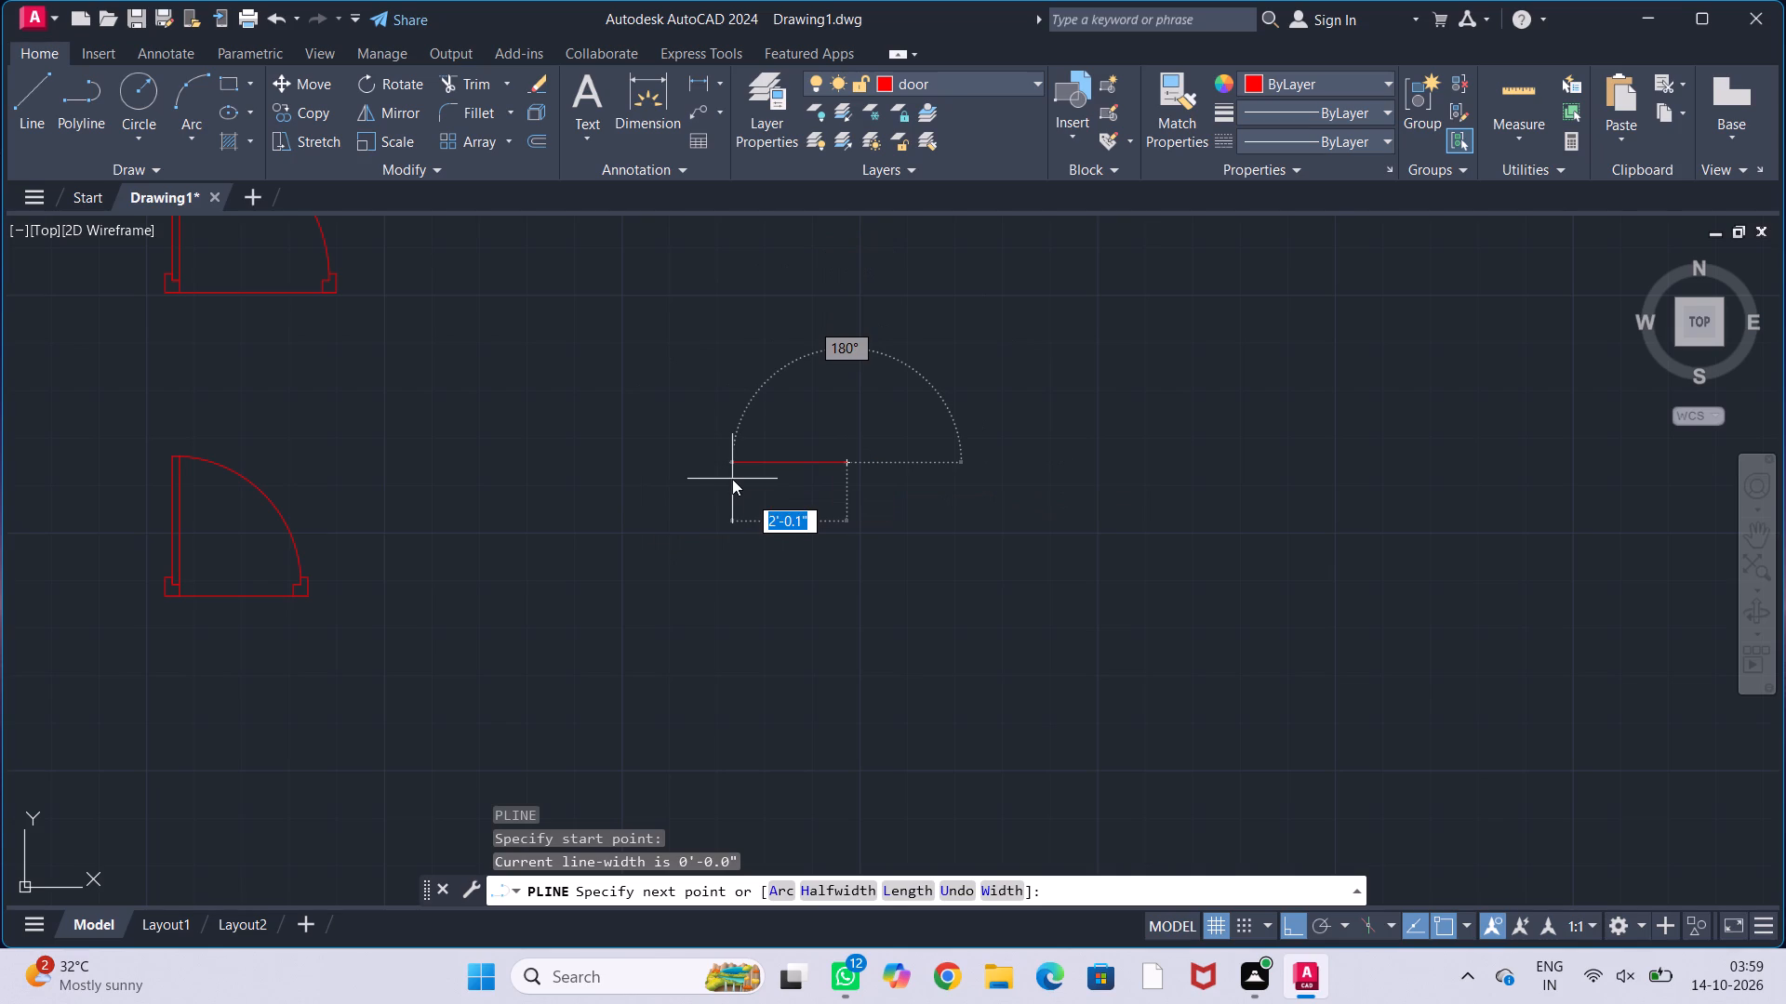
{"action": "key", "text": "shift+quotedbl"}
{"action": "key", "text": "Return"}
{"action": "scroll", "coordinate": [754, 457], "scroll_direction": "up", "scroll_amount": 2}
{"action": "middle_click_drag", "start_coordinate": [828, 480], "coordinate": [758, 483]}
{"action": "scroll", "coordinate": [767, 480], "scroll_direction": "up", "scroll_amount": 2}
{"action": "middle_click_drag", "start_coordinate": [901, 355], "coordinate": [758, 413]}
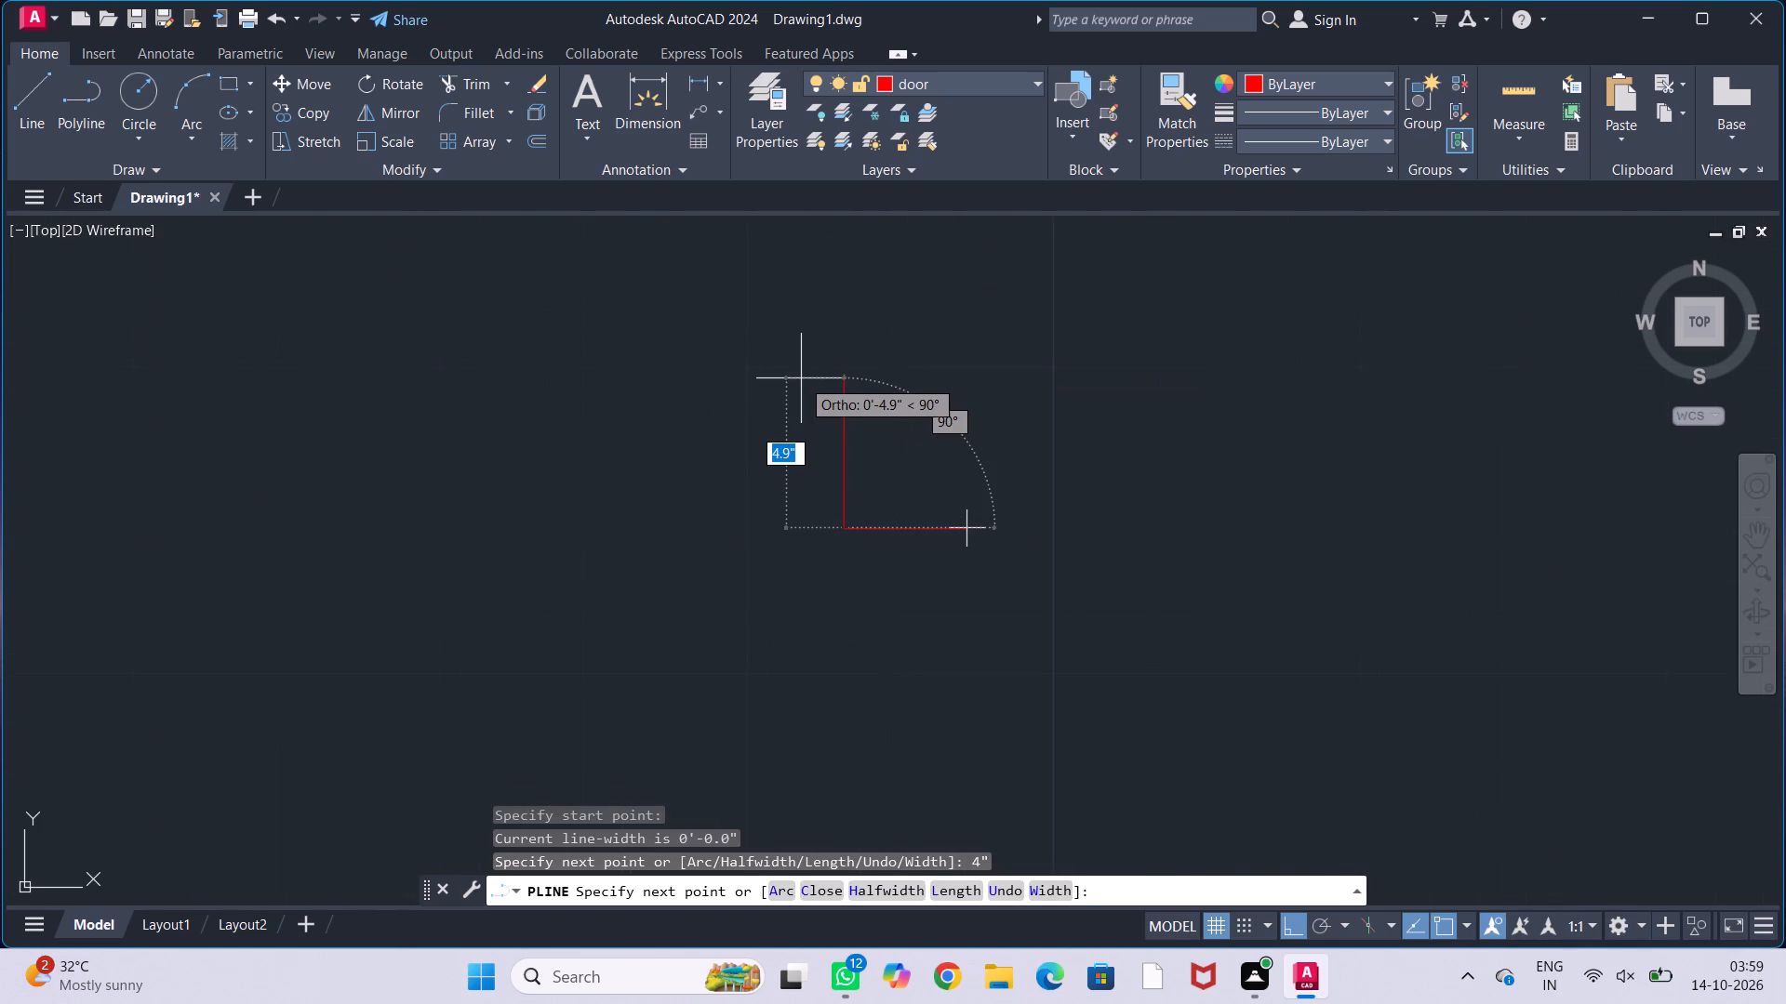
{"action": "type", "text": "5\""}
{"action": "key", "text": "Return"}
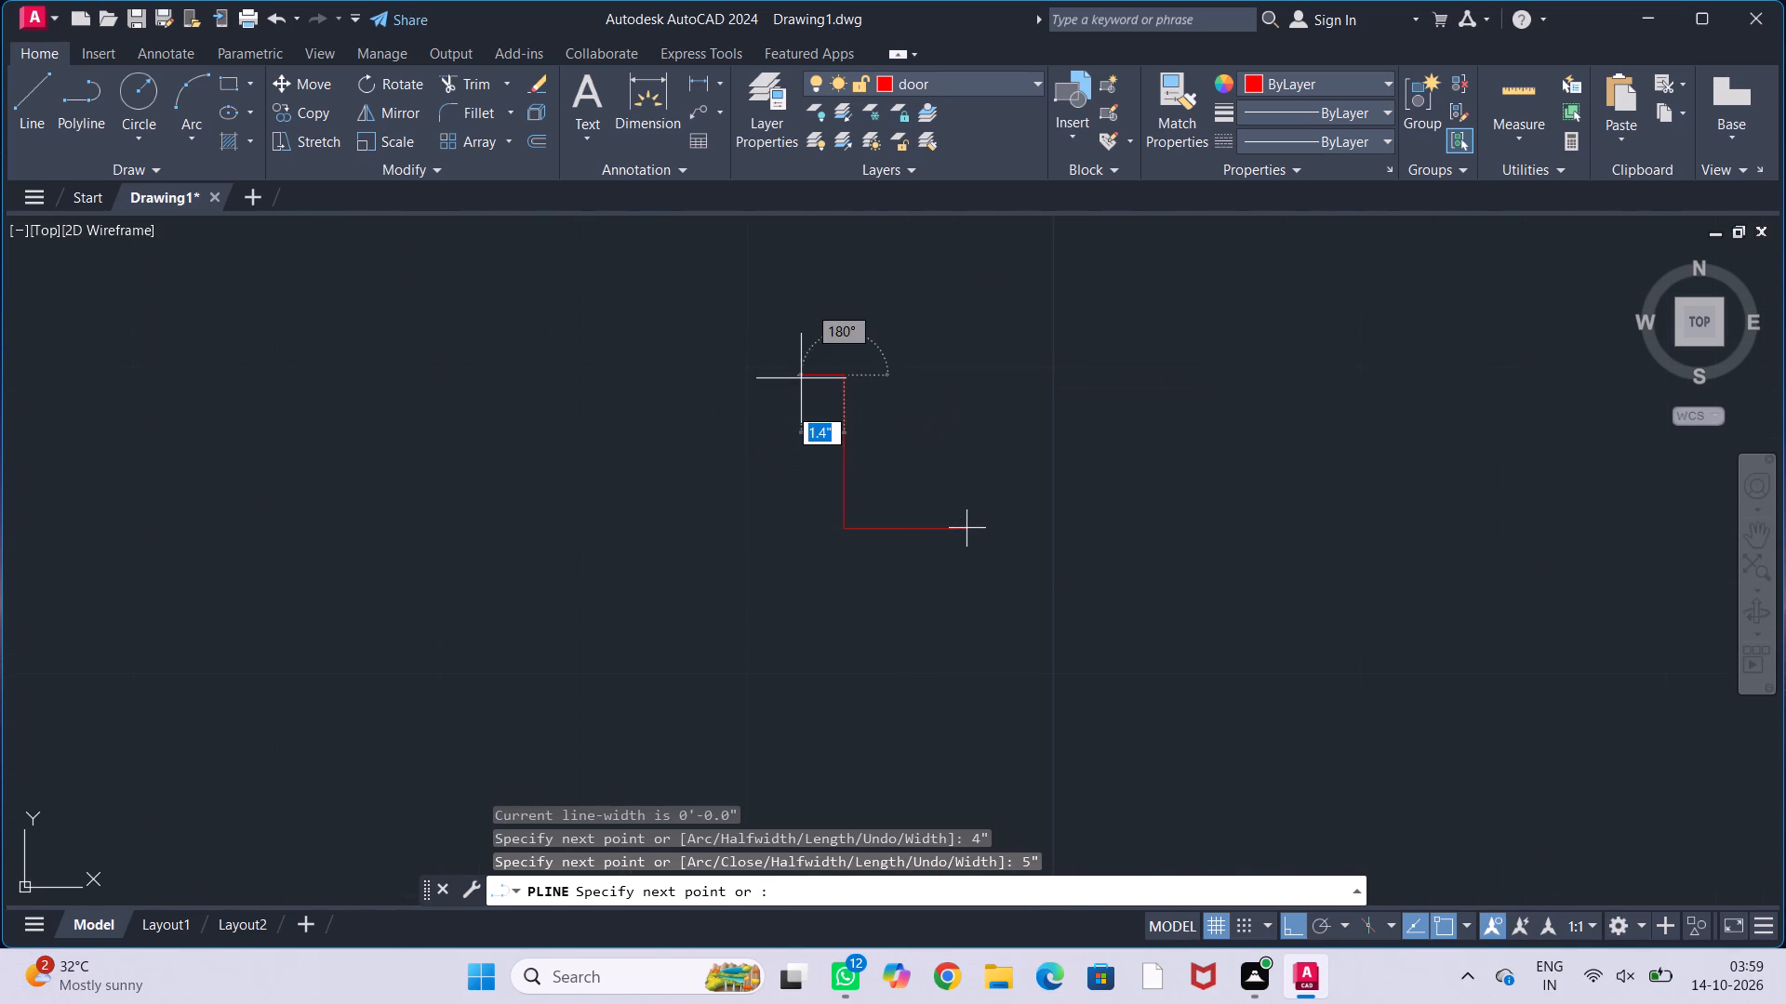
{"action": "type", "text": "2.5\""}
{"action": "key", "text": "Return"}
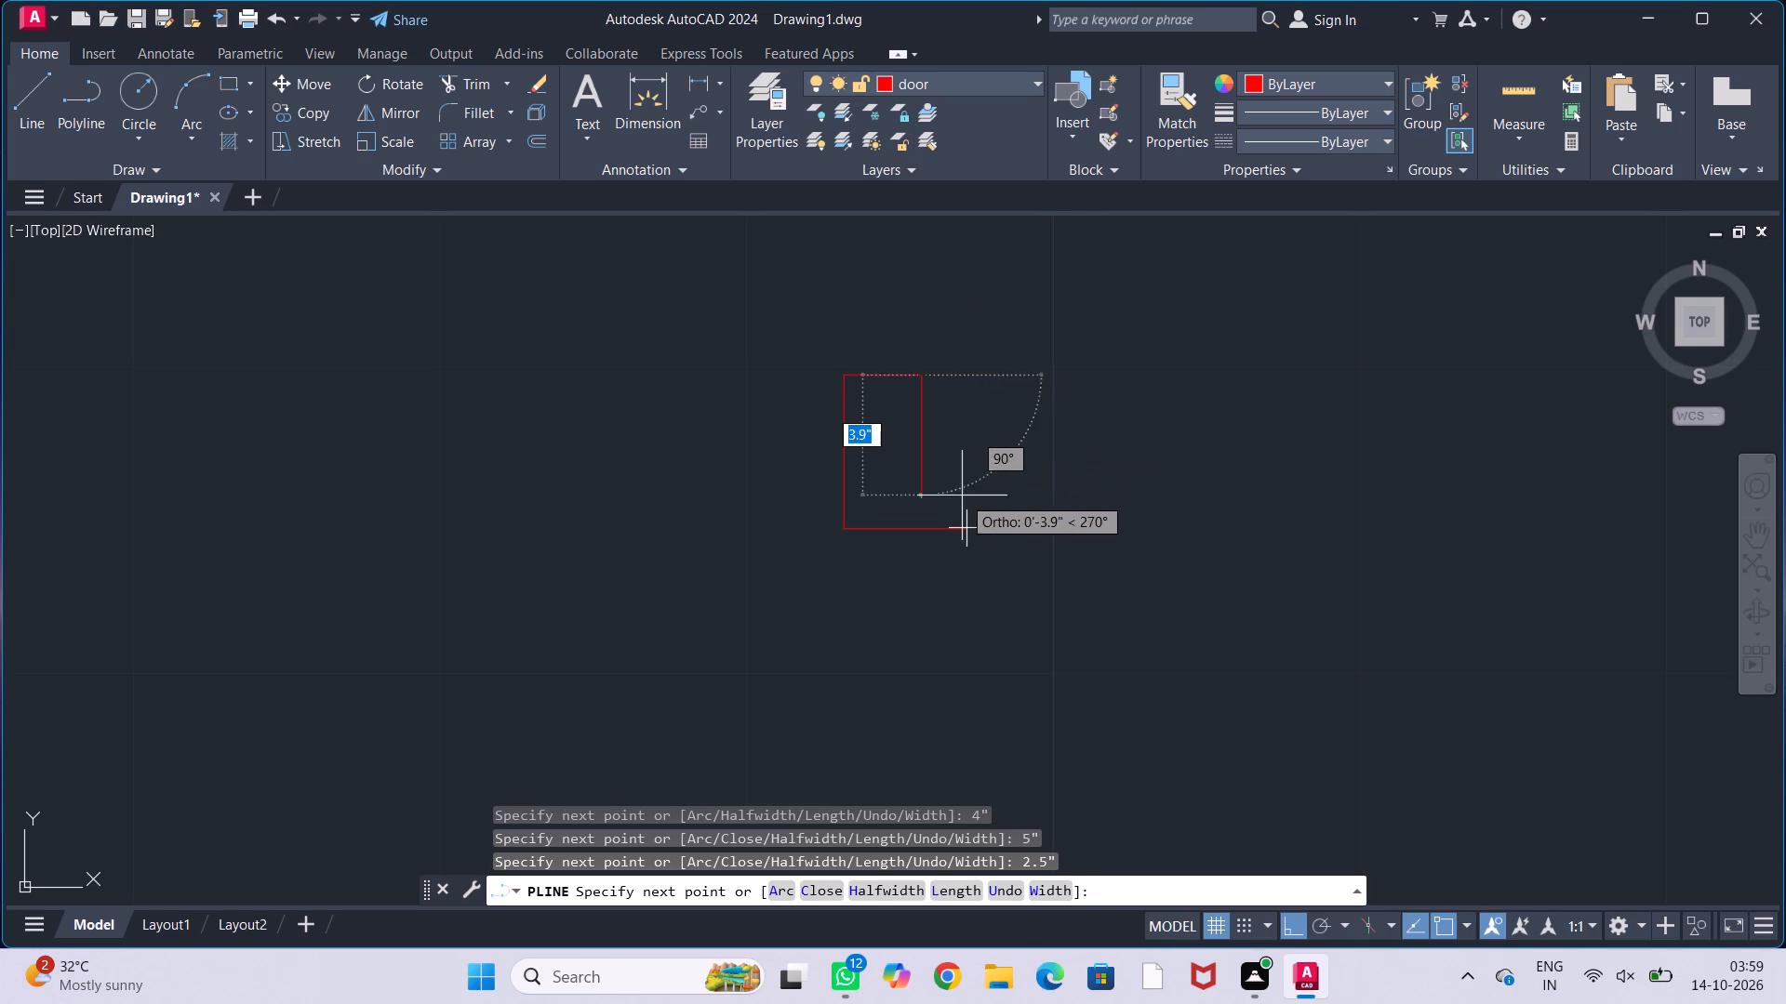
{"action": "type", "text": "1.5\""}
{"action": "key", "text": "Return"}
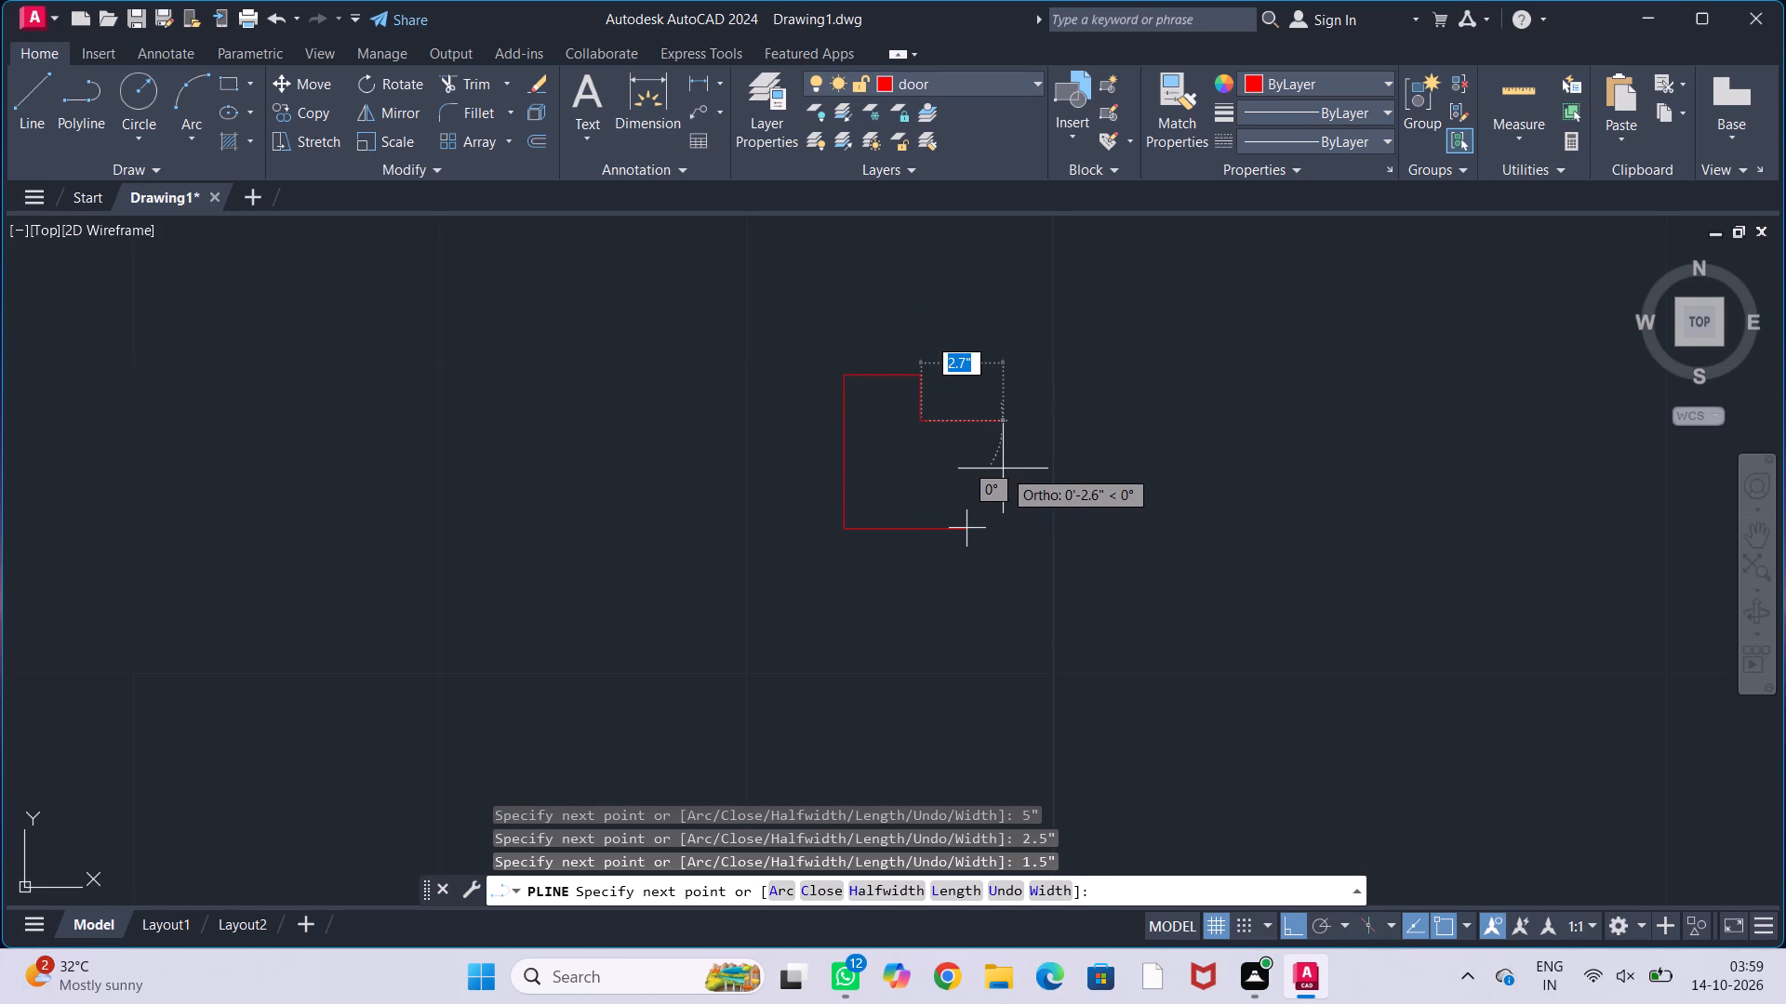
{"action": "type", "text": "1.5\""}
{"action": "key", "text": "Return"}
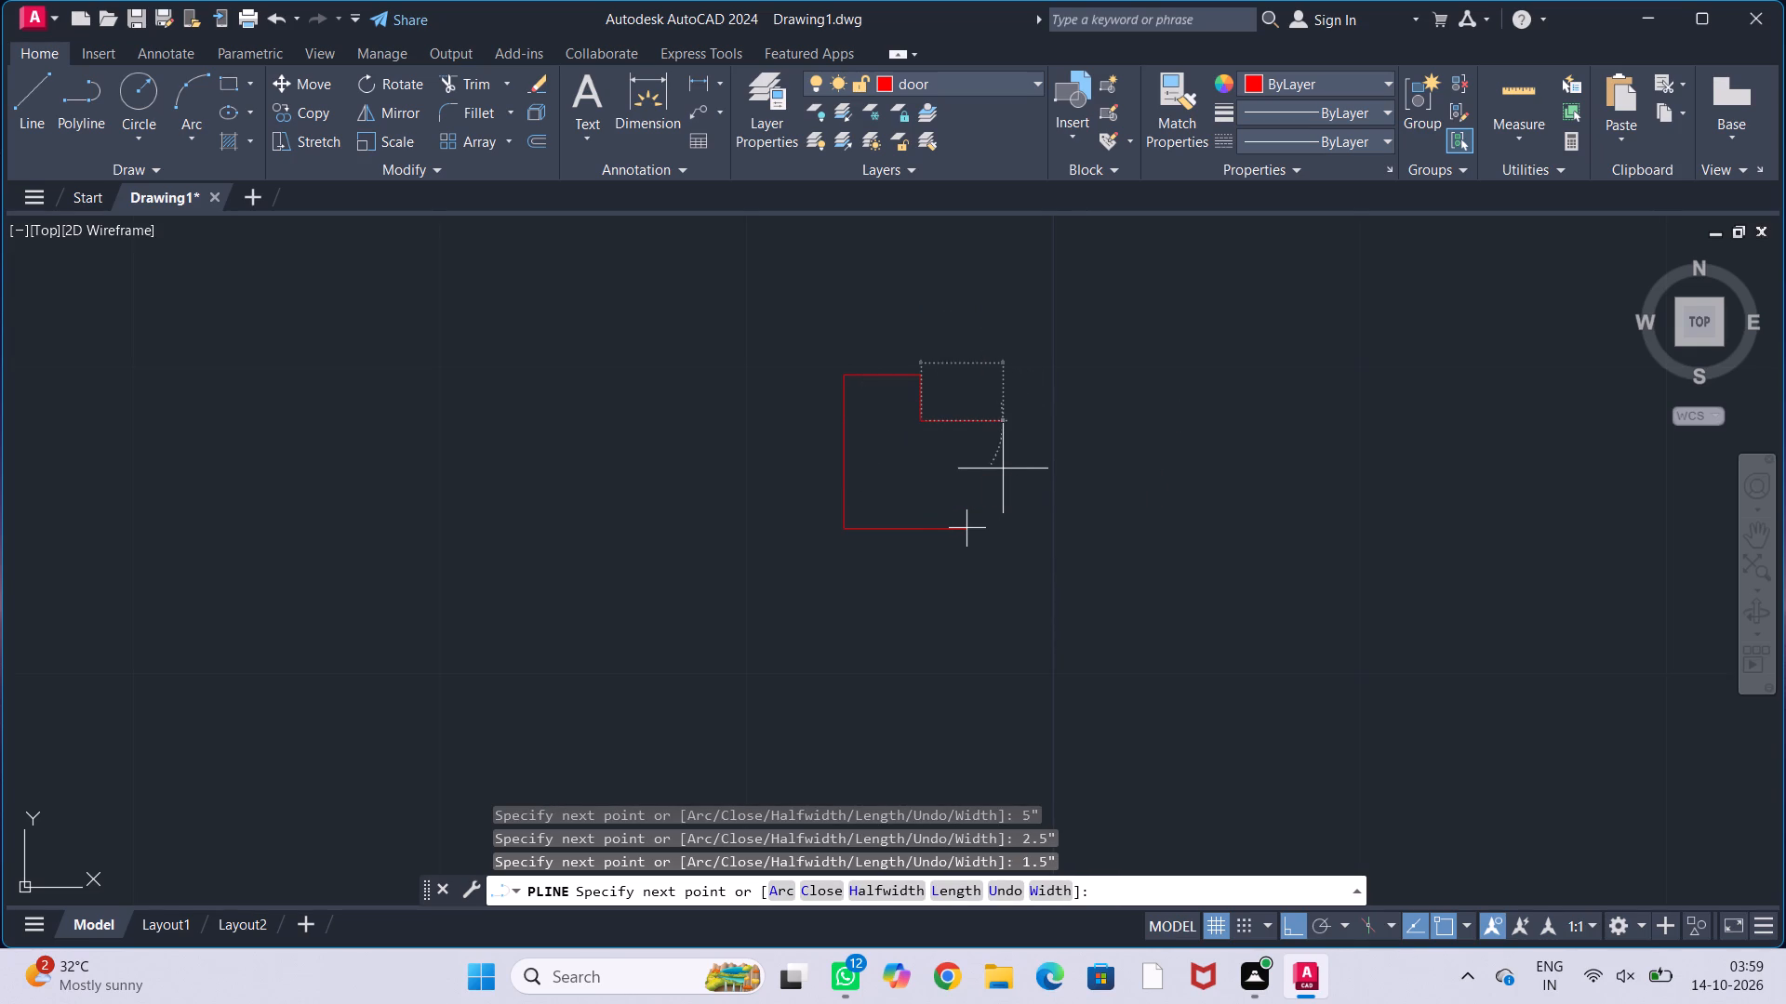
{"action": "left_click", "coordinate": [970, 526]}
{"action": "key", "text": "Escape"}
{"action": "key", "text": "Escape"}
{"action": "key", "text": "Escape"}
{"action": "key", "text": "Escape"}
Draw a 4' horizontal line to the right from the new jamb's lower left corner.
{"action": "scroll", "coordinate": [997, 510], "scroll_direction": "down", "scroll_amount": 2}
{"action": "middle_click_drag", "start_coordinate": [1125, 502], "coordinate": [854, 502]}
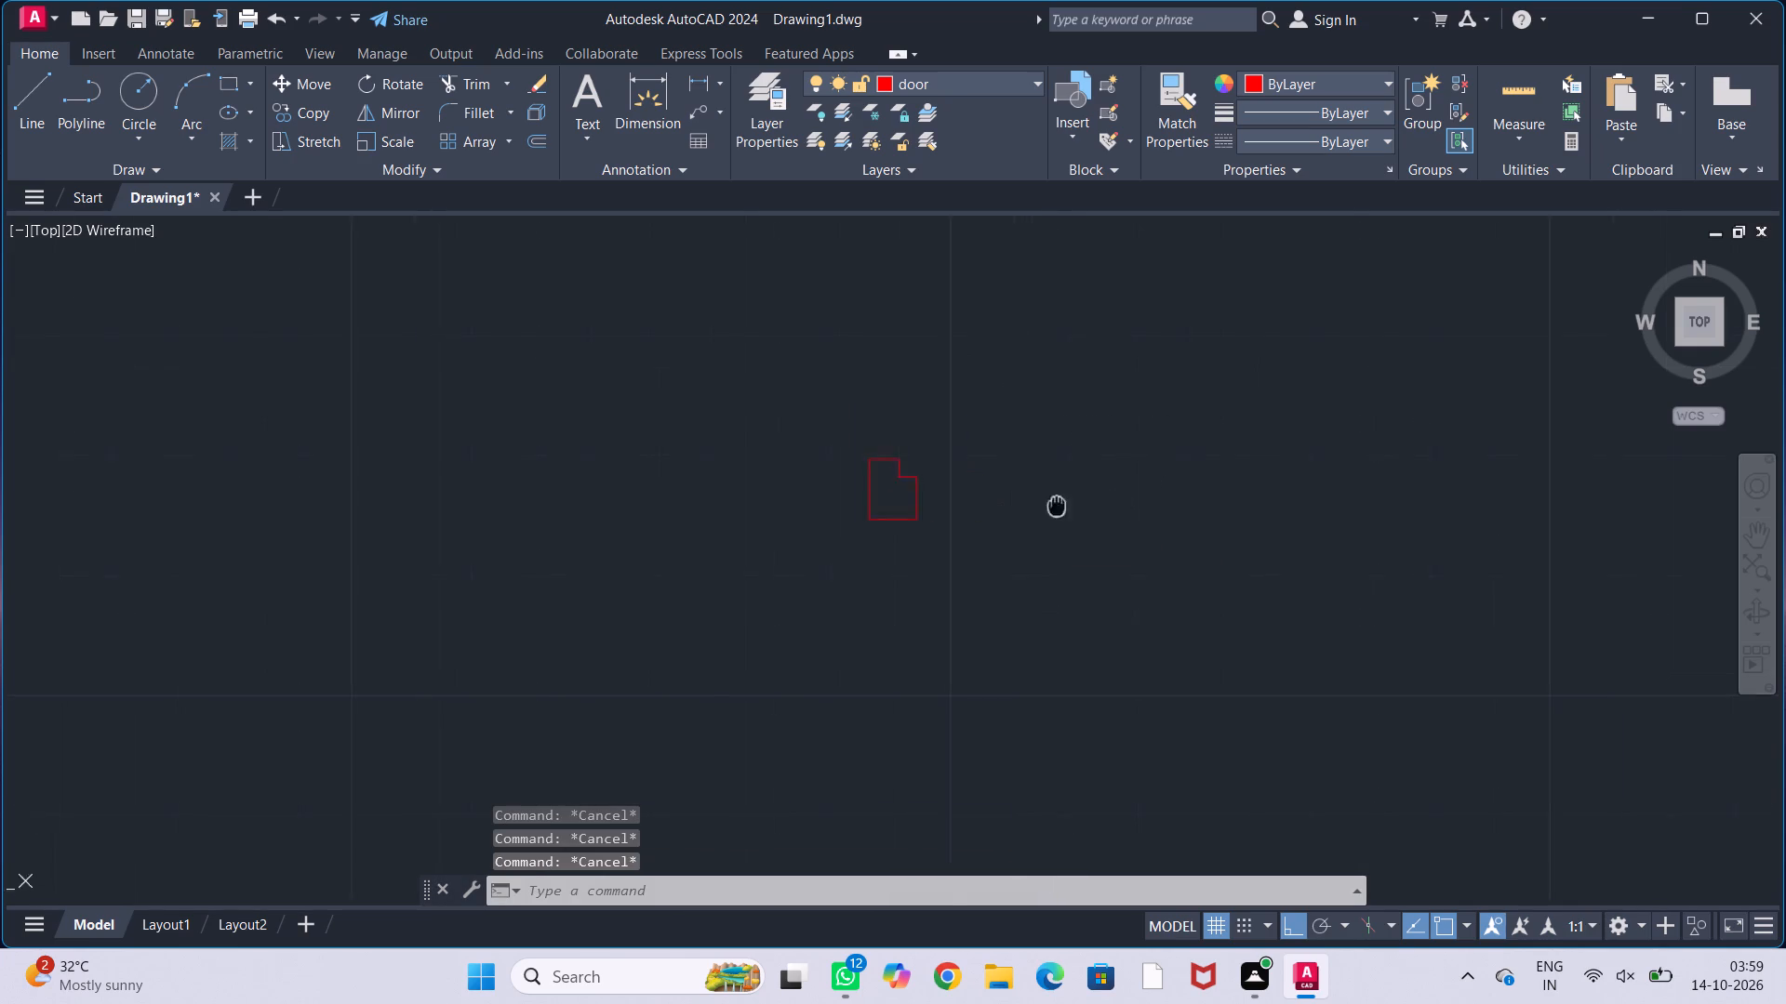
{"action": "middle_click_drag", "start_coordinate": [854, 502], "coordinate": [830, 496]}
{"action": "scroll", "coordinate": [834, 510], "scroll_direction": "up", "scroll_amount": 1}
{"action": "key", "text": "l"}
{"action": "key", "text": "Return"}
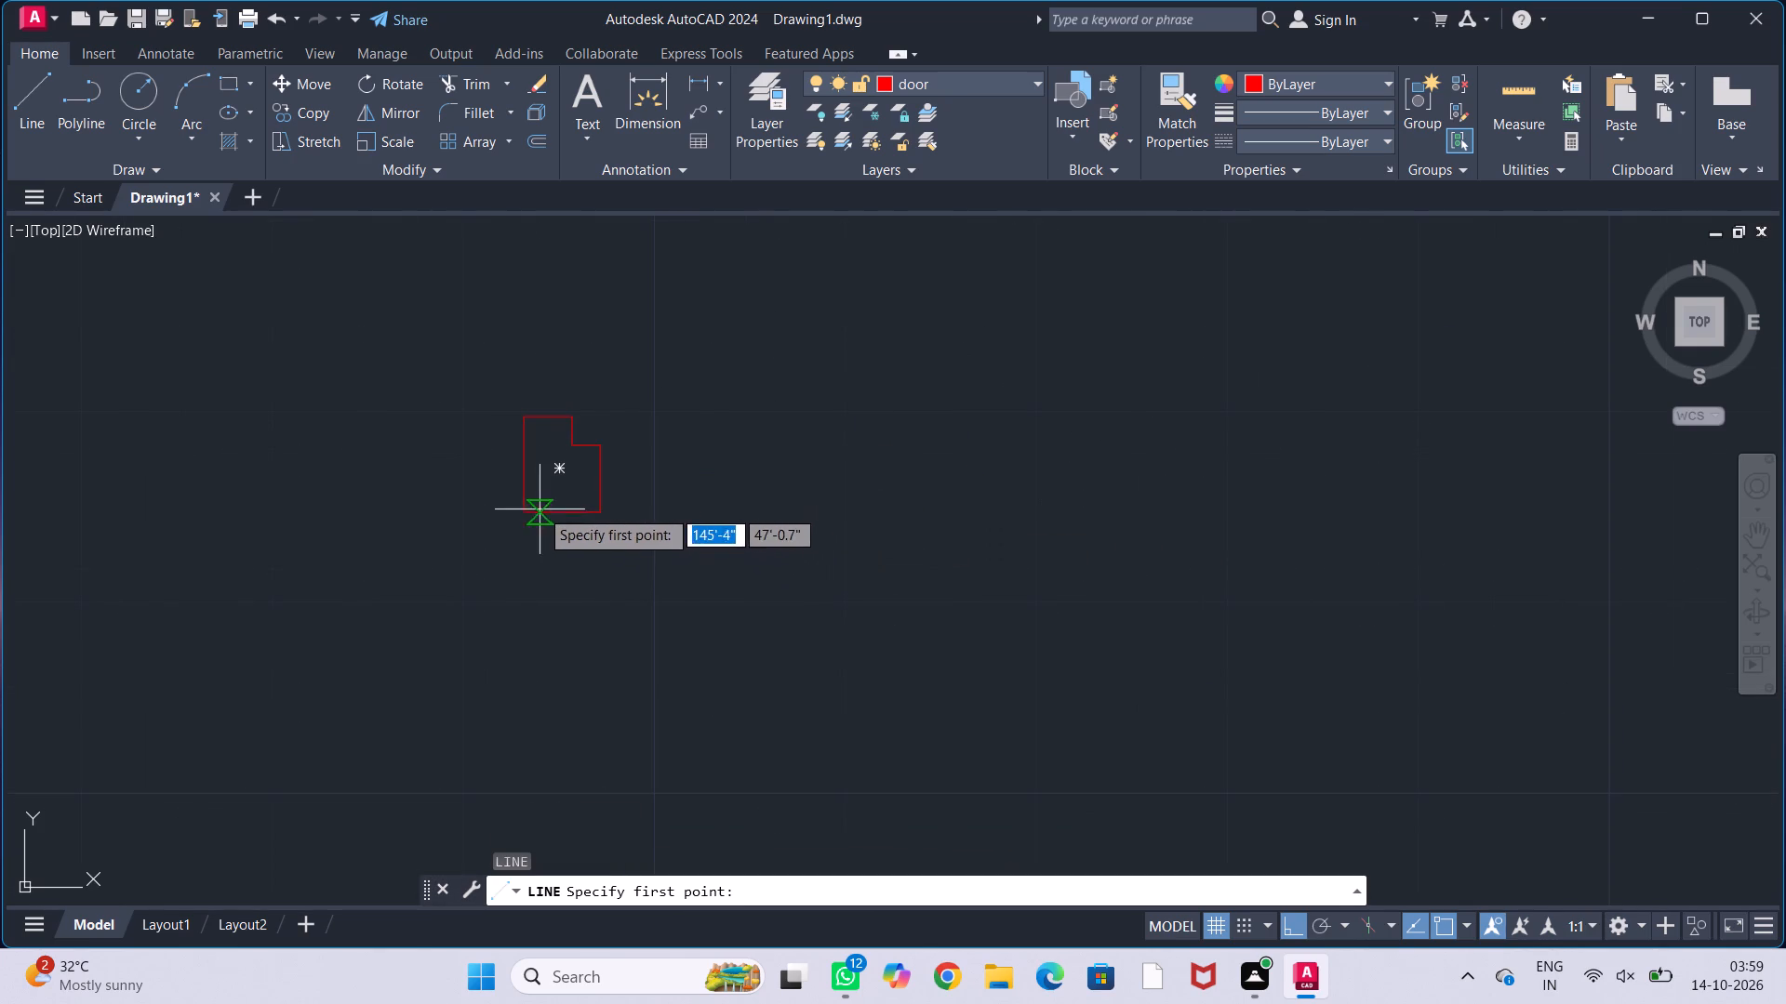
{"action": "left_click", "coordinate": [519, 509]}
{"action": "type", "text": "4'"}
{"action": "key", "text": "Return"}
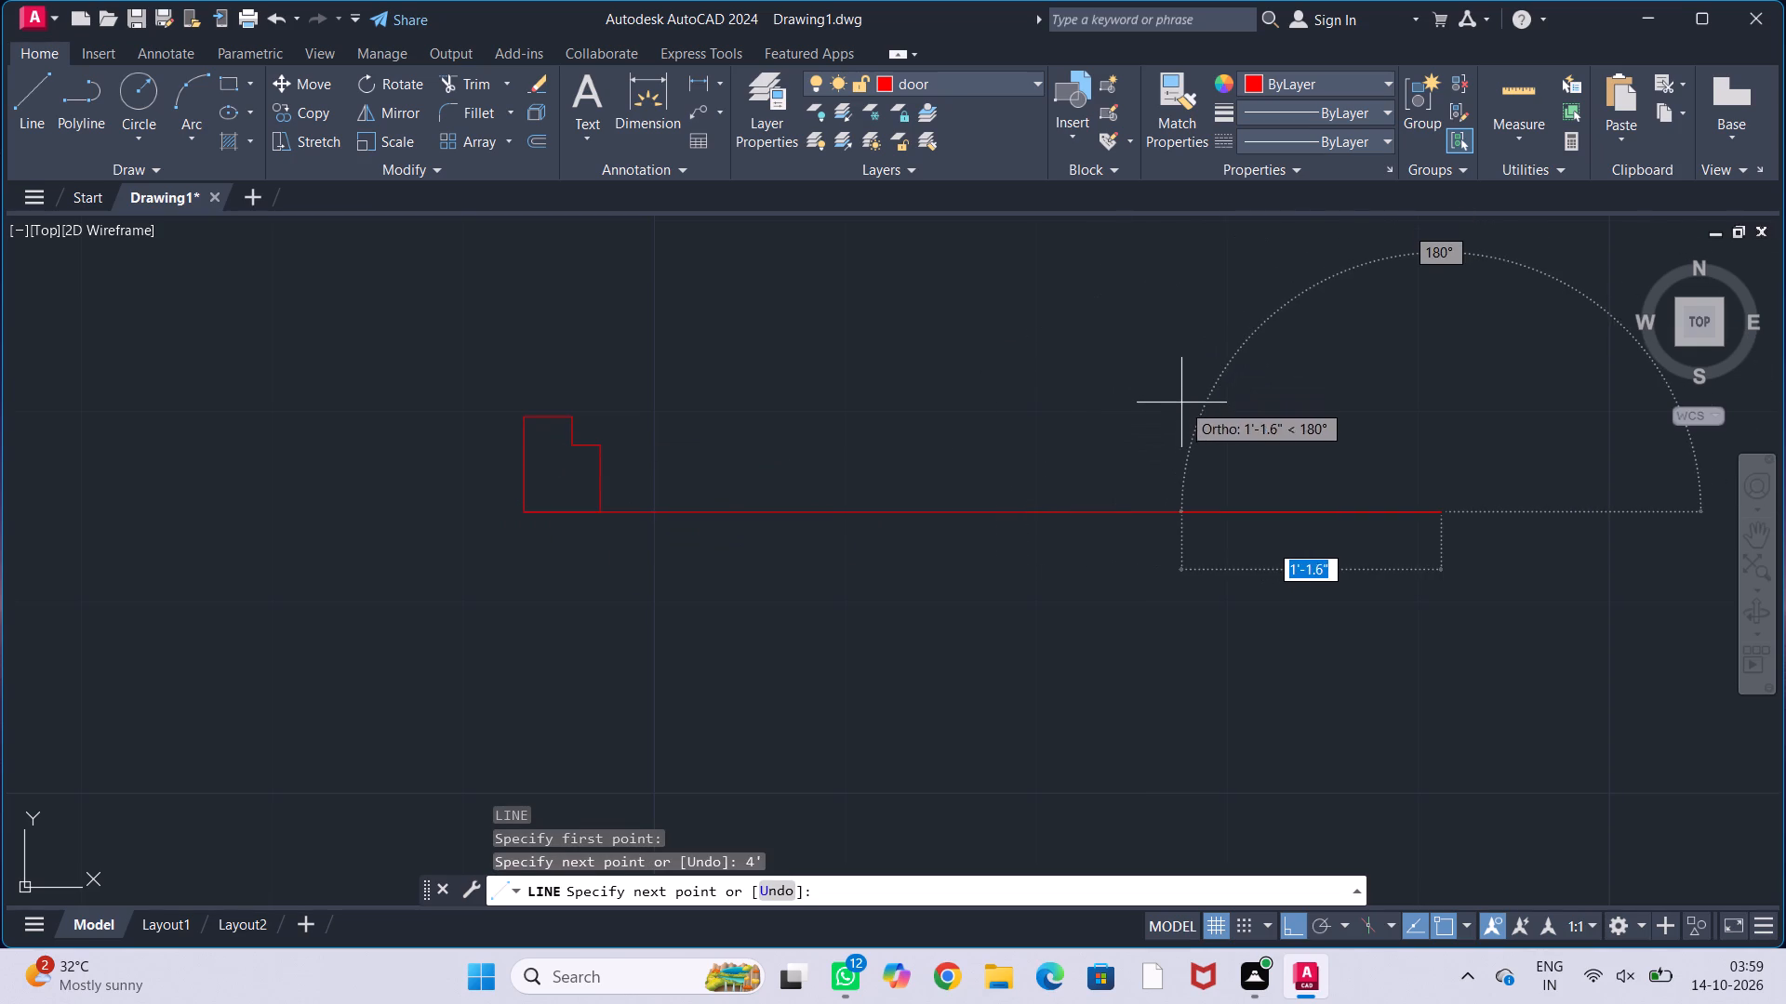
{"action": "key", "text": "Escape"}
{"action": "key", "text": "Escape"}
{"action": "key", "text": "Escape"}
Mirror the notched jamb about the vertical through the 4' line's midpoint, keeping the original.
{"action": "scroll", "coordinate": [1181, 407], "scroll_direction": "down", "scroll_amount": 1}
{"action": "middle_click_drag", "start_coordinate": [1181, 401], "coordinate": [978, 490]}
{"action": "left_click", "coordinate": [625, 527]}
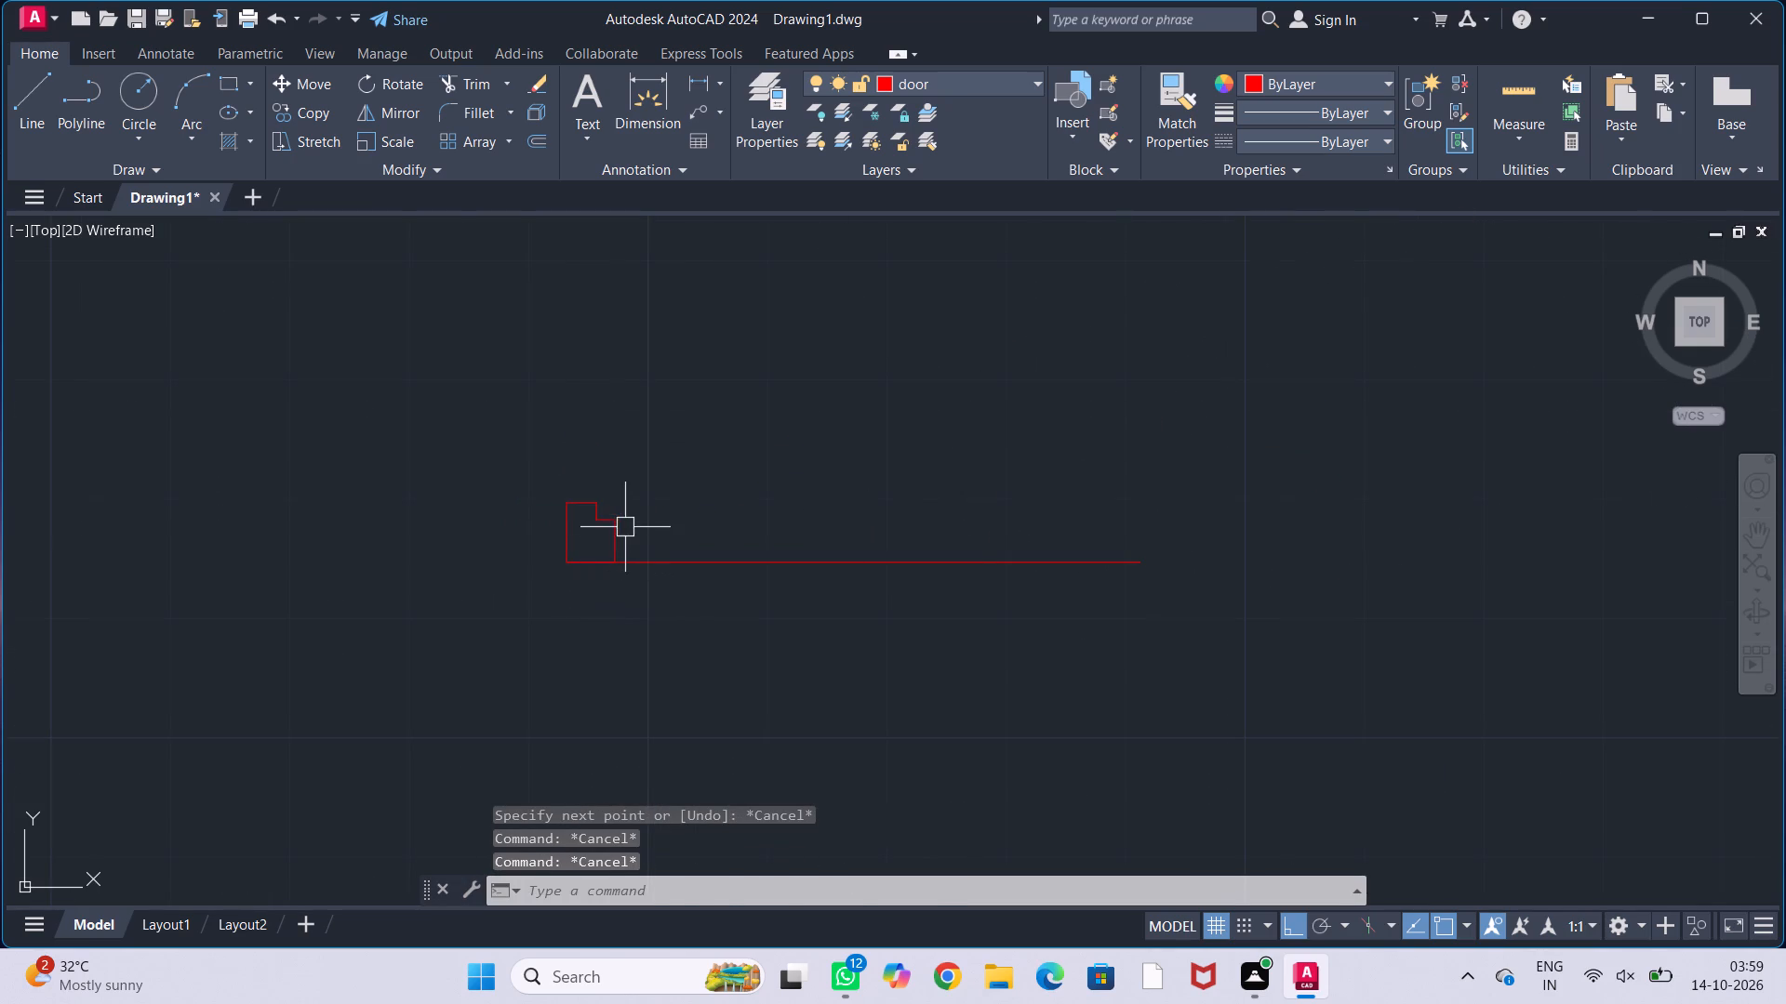
{"action": "left_click", "coordinate": [613, 533]}
{"action": "type", "text": "mi"}
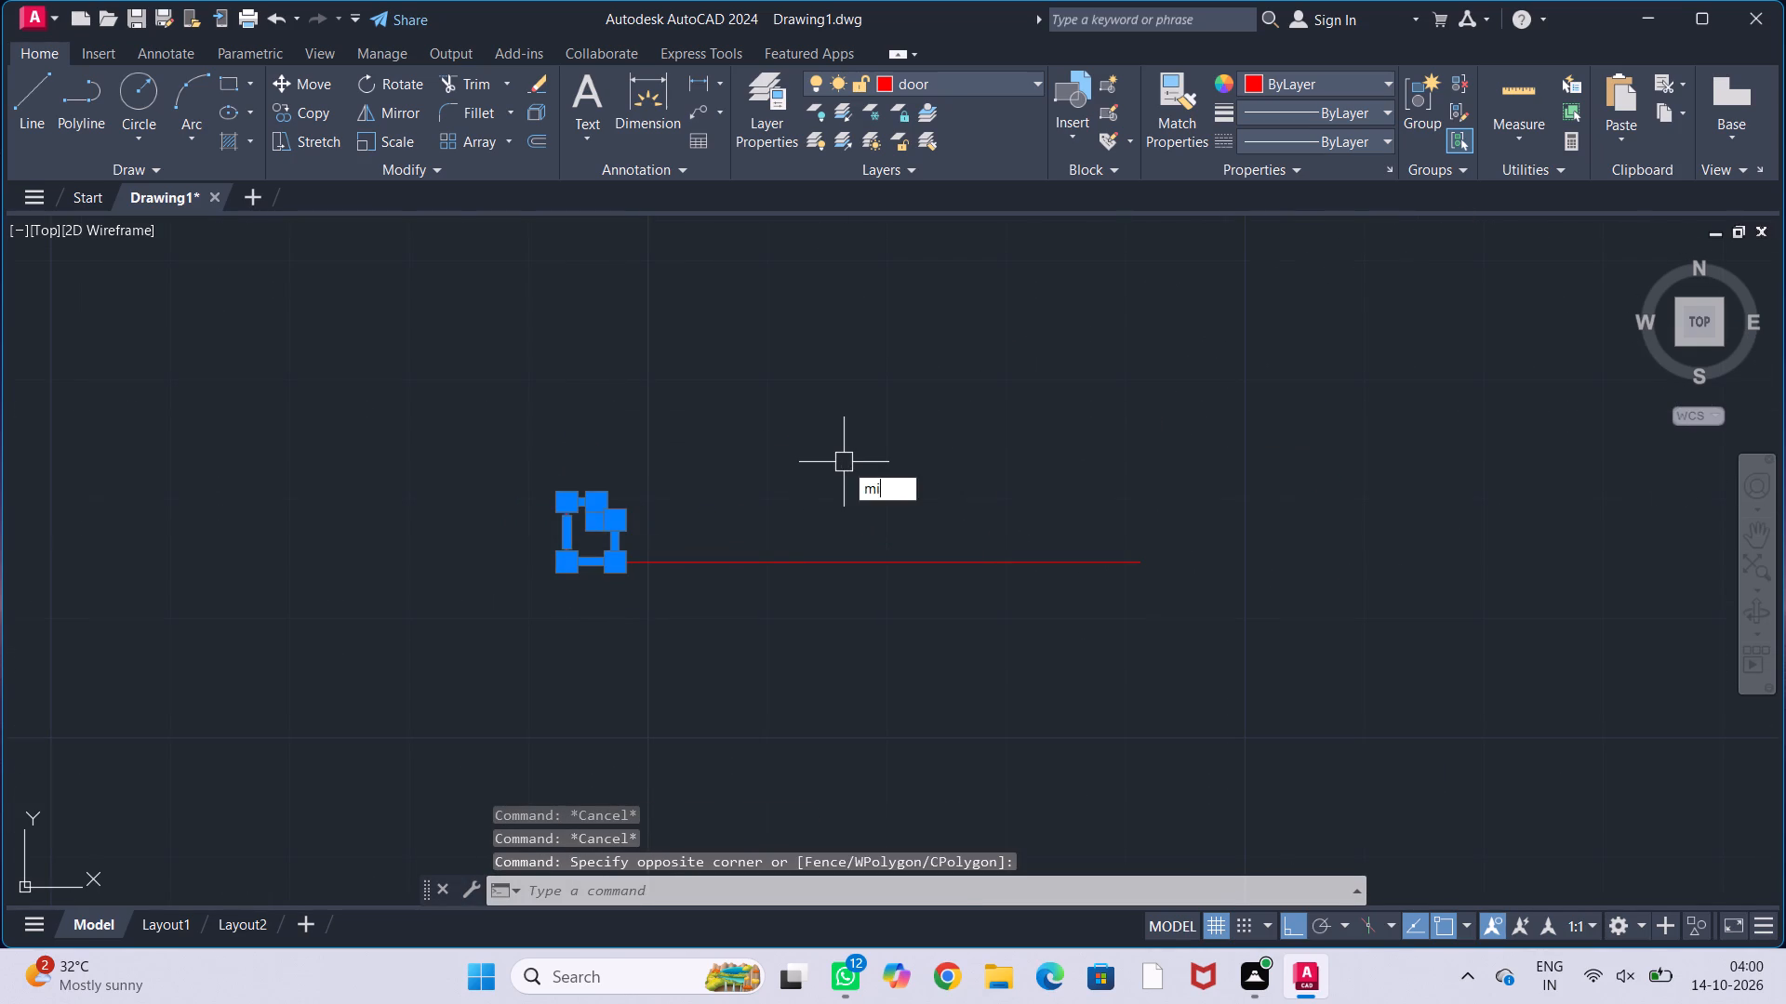
{"action": "key", "text": "Return"}
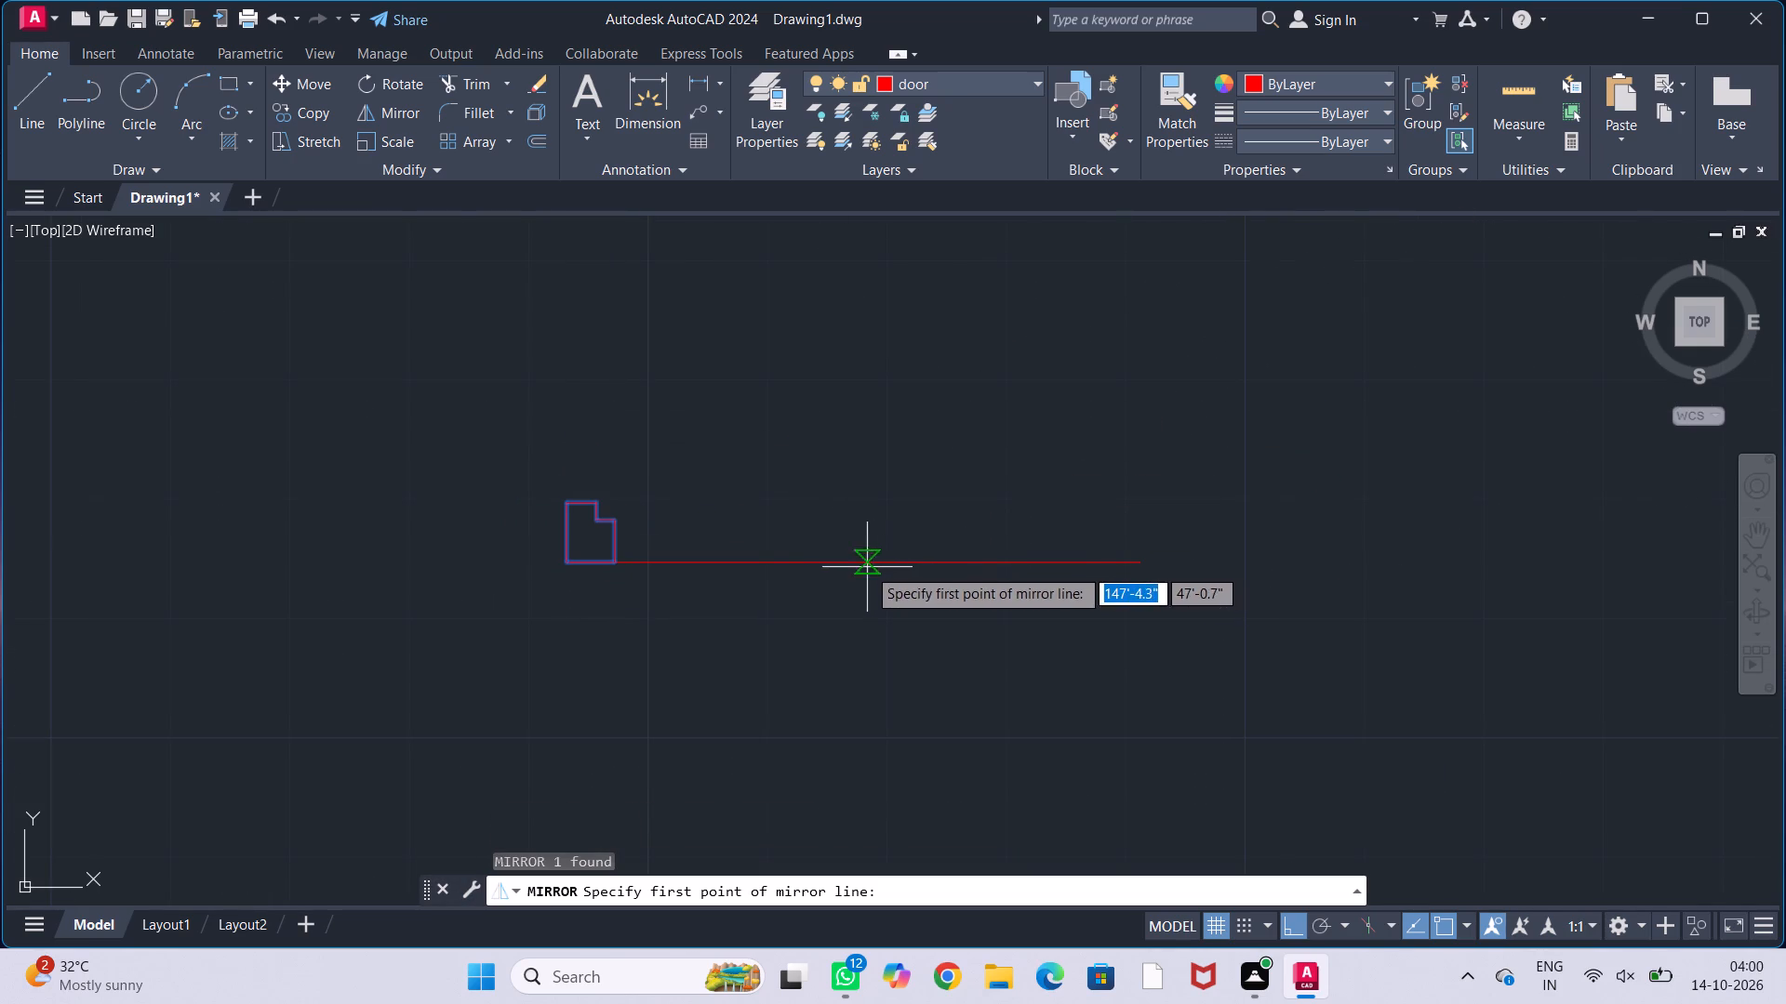
{"action": "left_click", "coordinate": [850, 562]}
{"action": "left_click", "coordinate": [882, 396]}
{"action": "left_click_drag", "start_coordinate": [910, 478], "coordinate": [883, 396]}
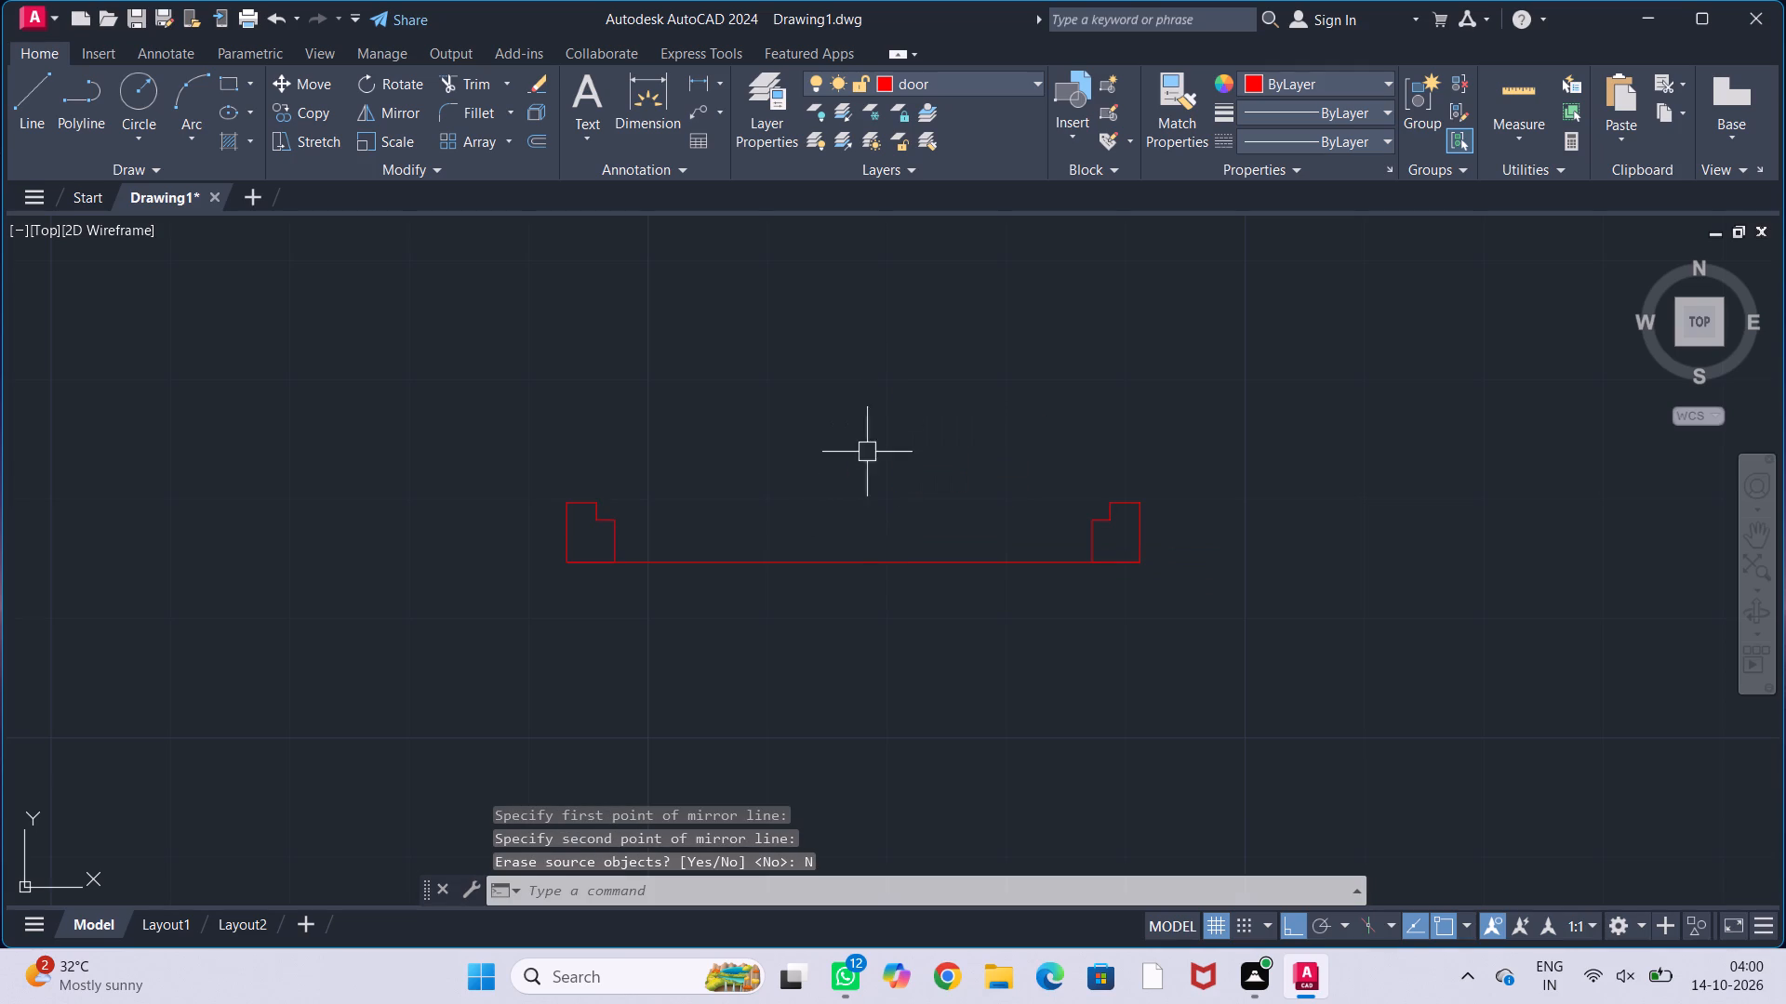
{"action": "key", "text": "Escape"}
{"action": "key", "text": "Escape"}
{"action": "key", "text": "Escape"}
{"action": "key", "text": "Escape"}
Draw a 1.5" by 1'10" upright rectangle as the double door's leaf, in the empty space beside the jambs.
{"action": "scroll", "coordinate": [860, 480], "scroll_direction": "down", "scroll_amount": 2}
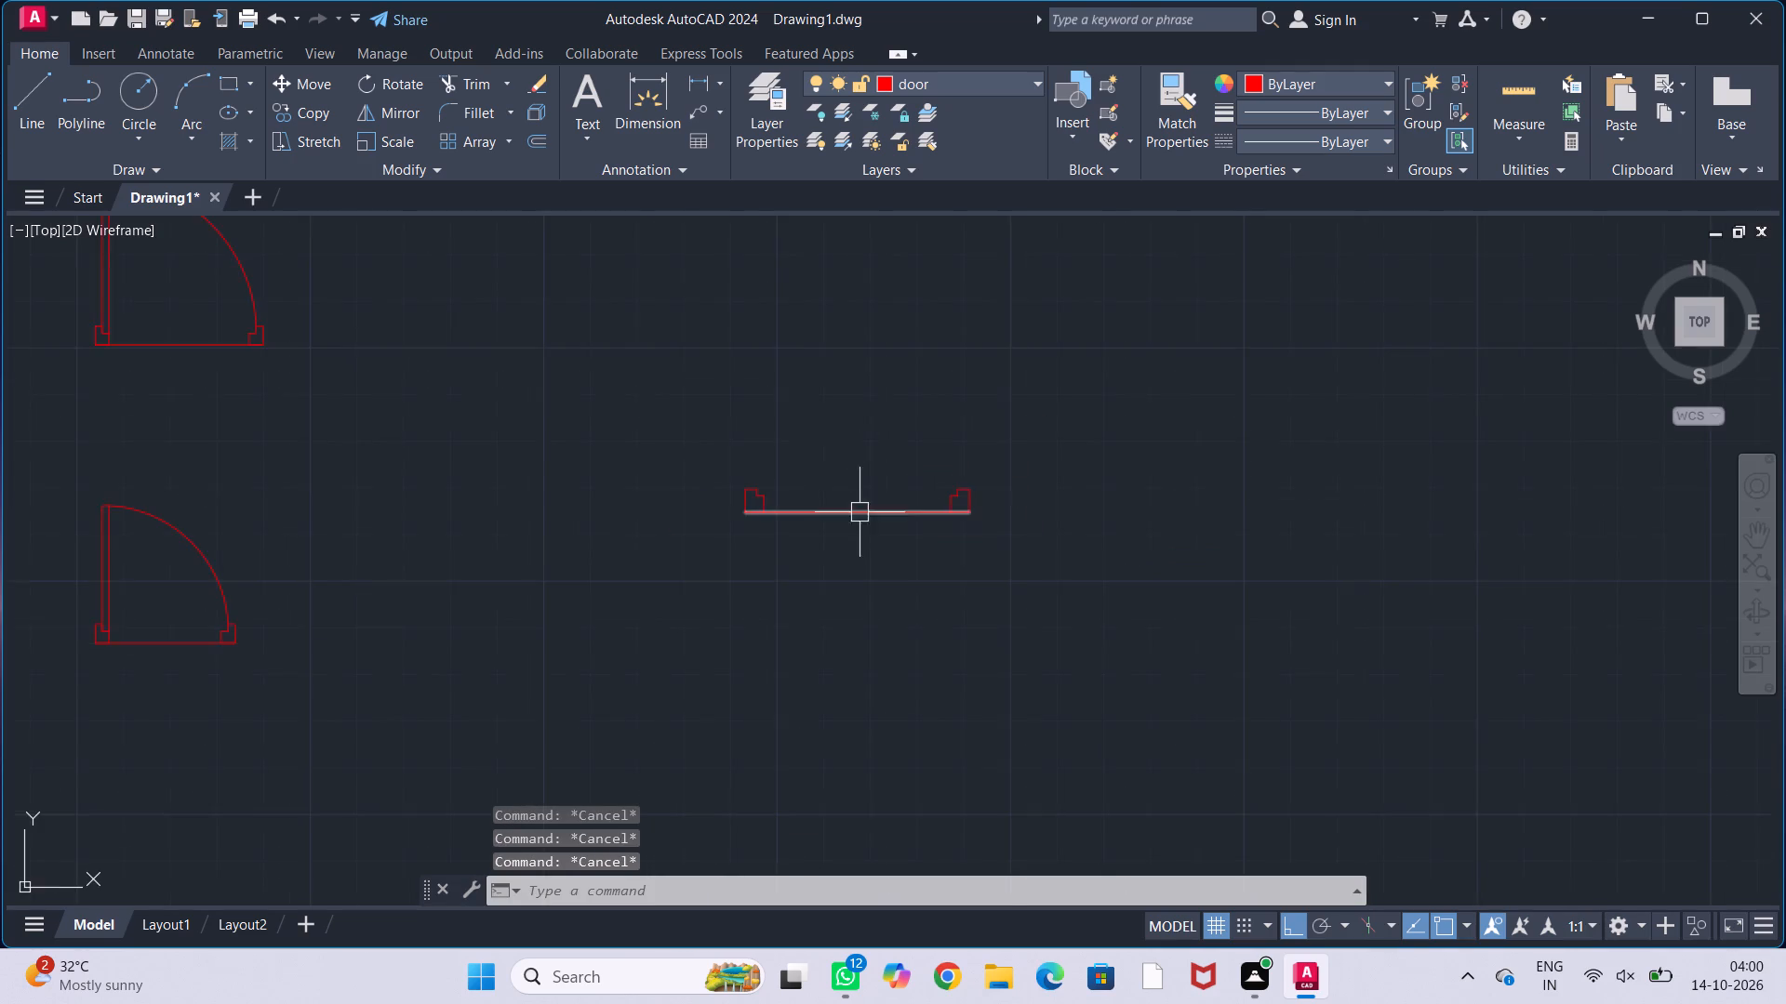
{"action": "middle_click_drag", "start_coordinate": [860, 498], "coordinate": [851, 575]}
{"action": "scroll", "coordinate": [710, 455], "scroll_direction": "up", "scroll_amount": 1}
{"action": "type", "text": "rec"}
{"action": "key", "text": "Return"}
{"action": "left_click_drag", "start_coordinate": [494, 358], "coordinate": [526, 383]}
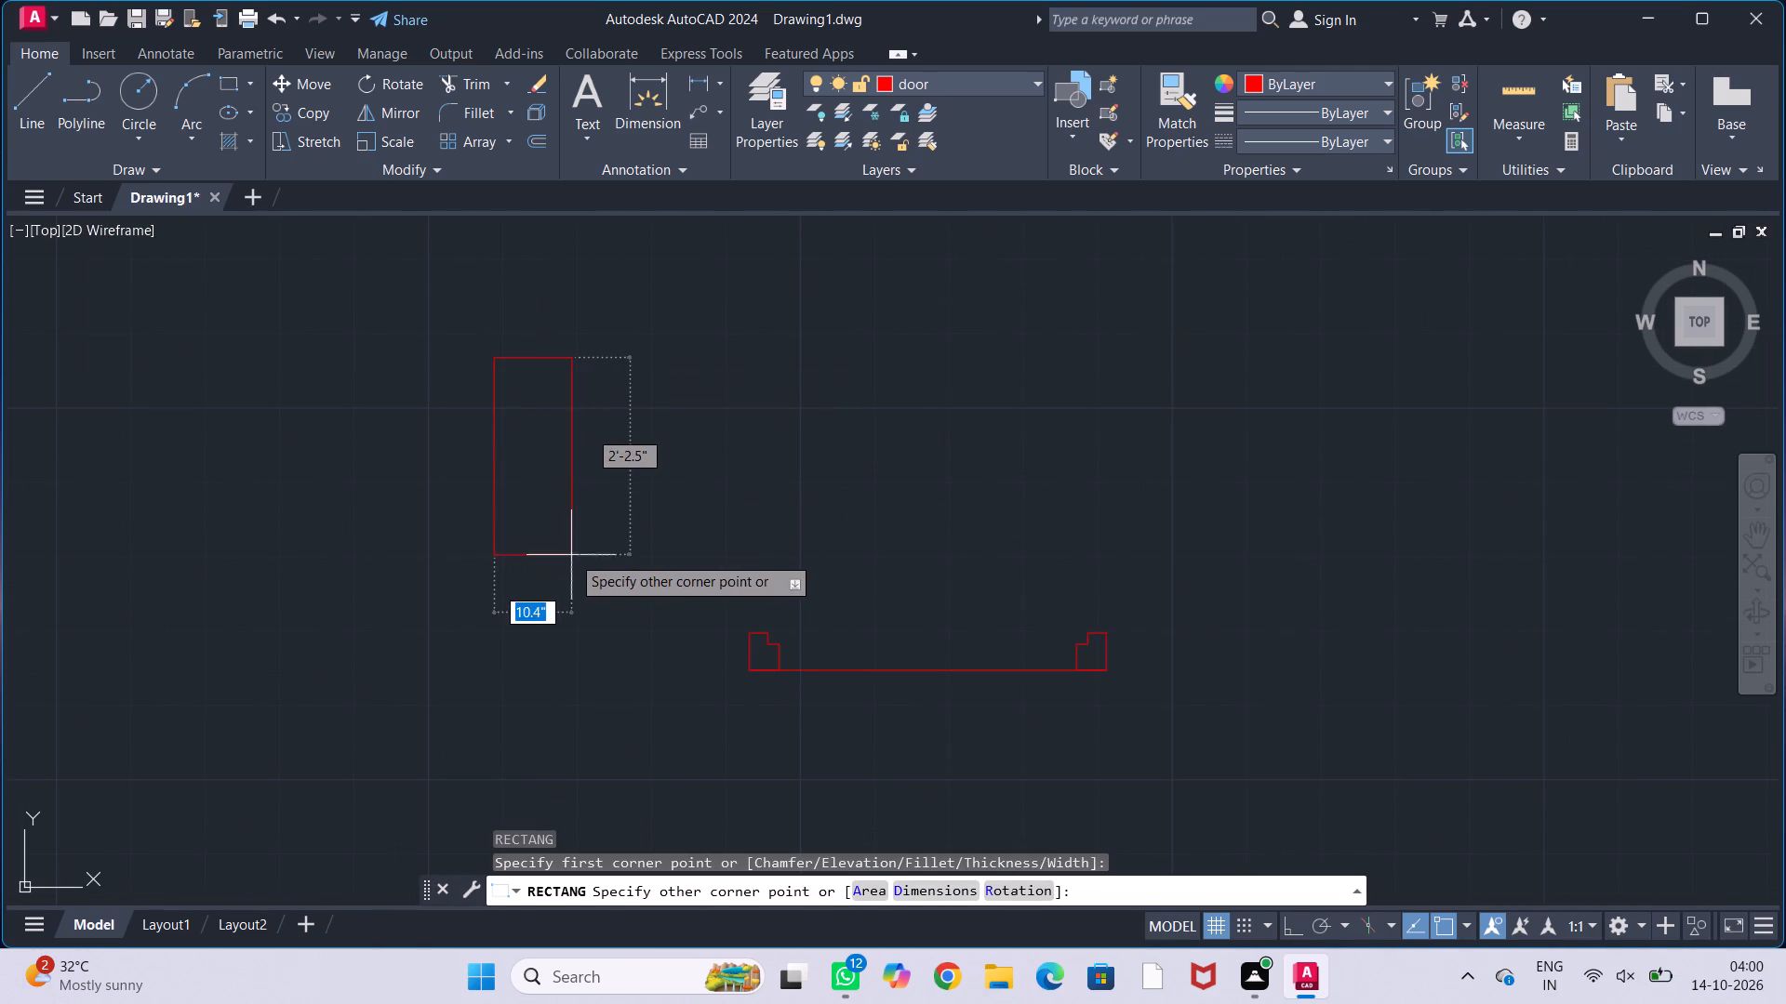
{"action": "type", "text": "1."}
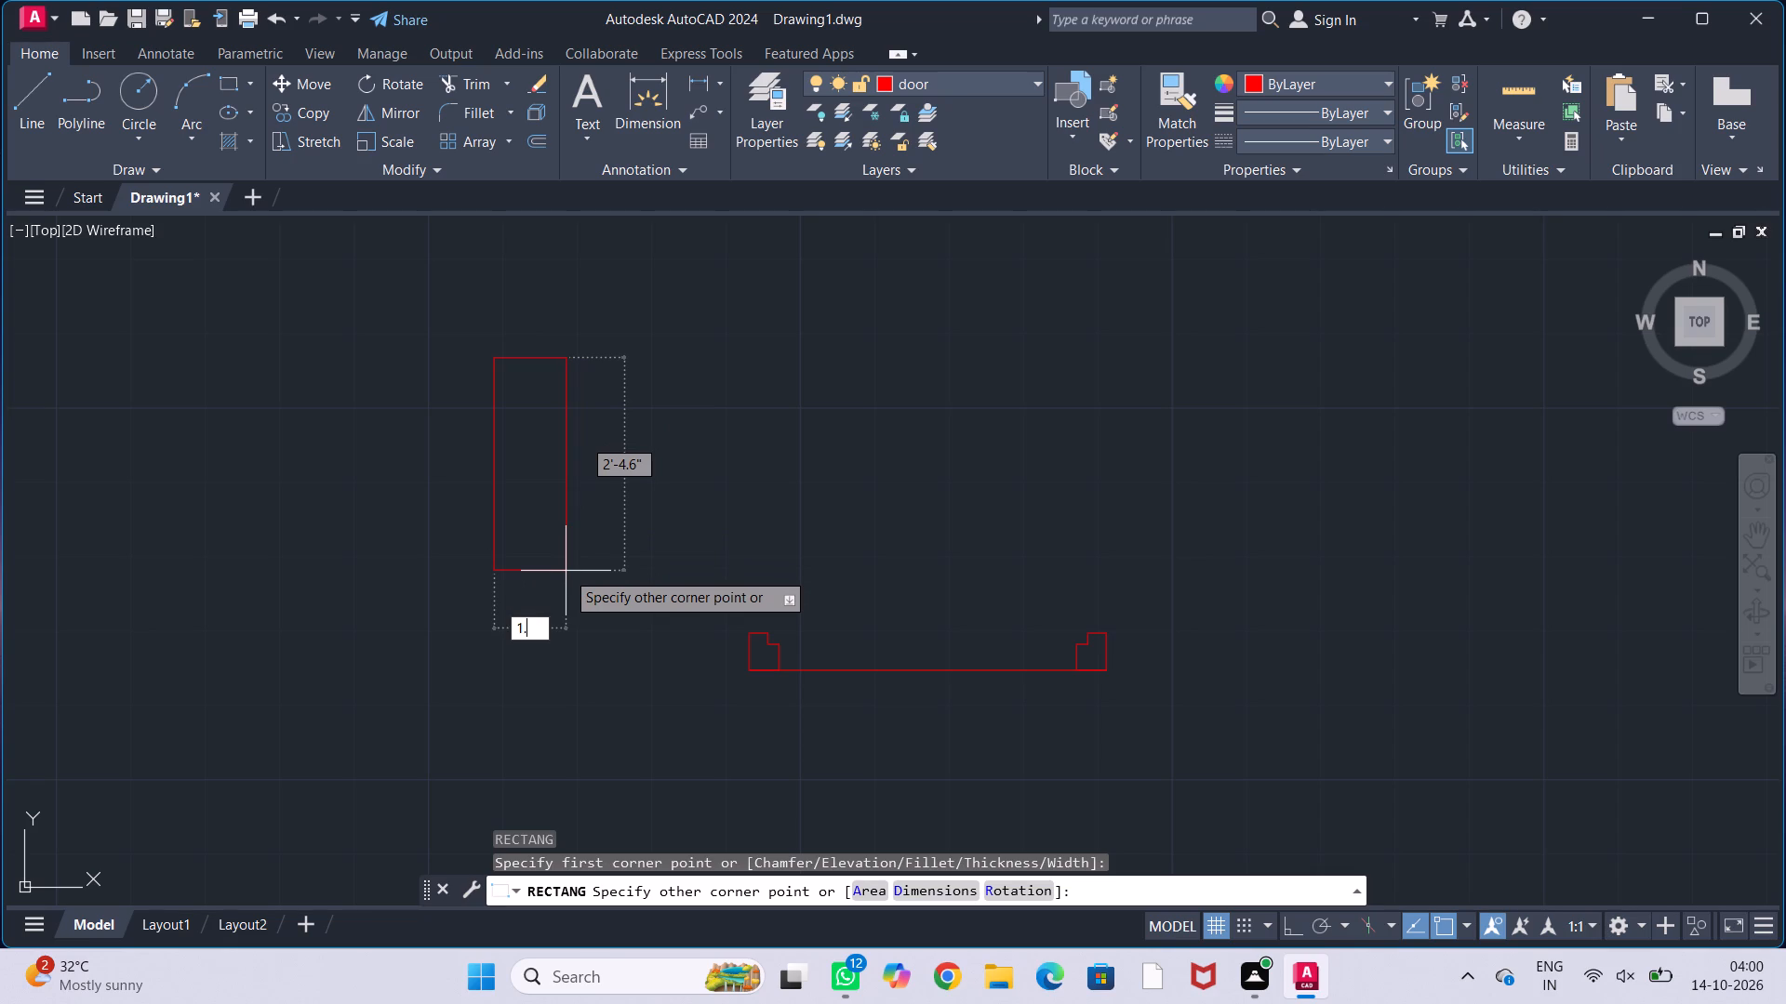
{"action": "key", "text": "5"}
{"action": "type", "text": "\",1'10\""}
{"action": "key", "text": "Return"}
Move the 1'10" door leaf by its lower left corner into the notch of the 4' door's left jamb.
{"action": "left_click", "coordinate": [495, 354]}
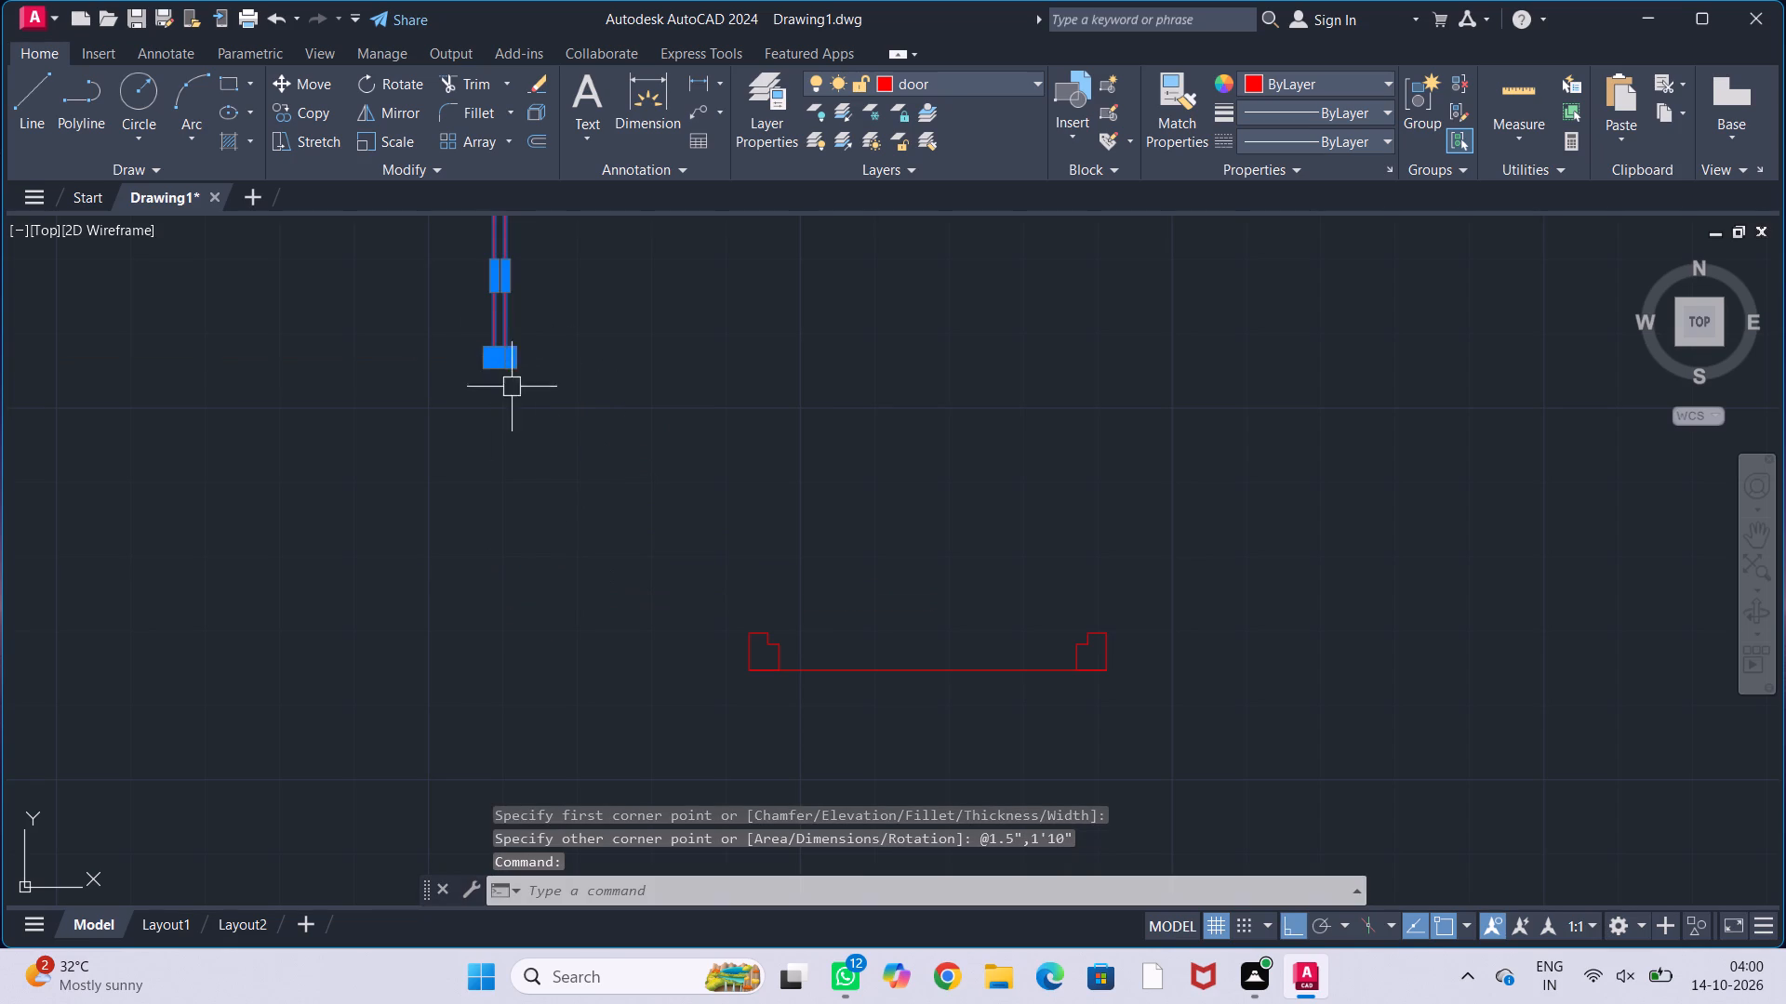
{"action": "key", "text": "m"}
{"action": "key", "text": "Return"}
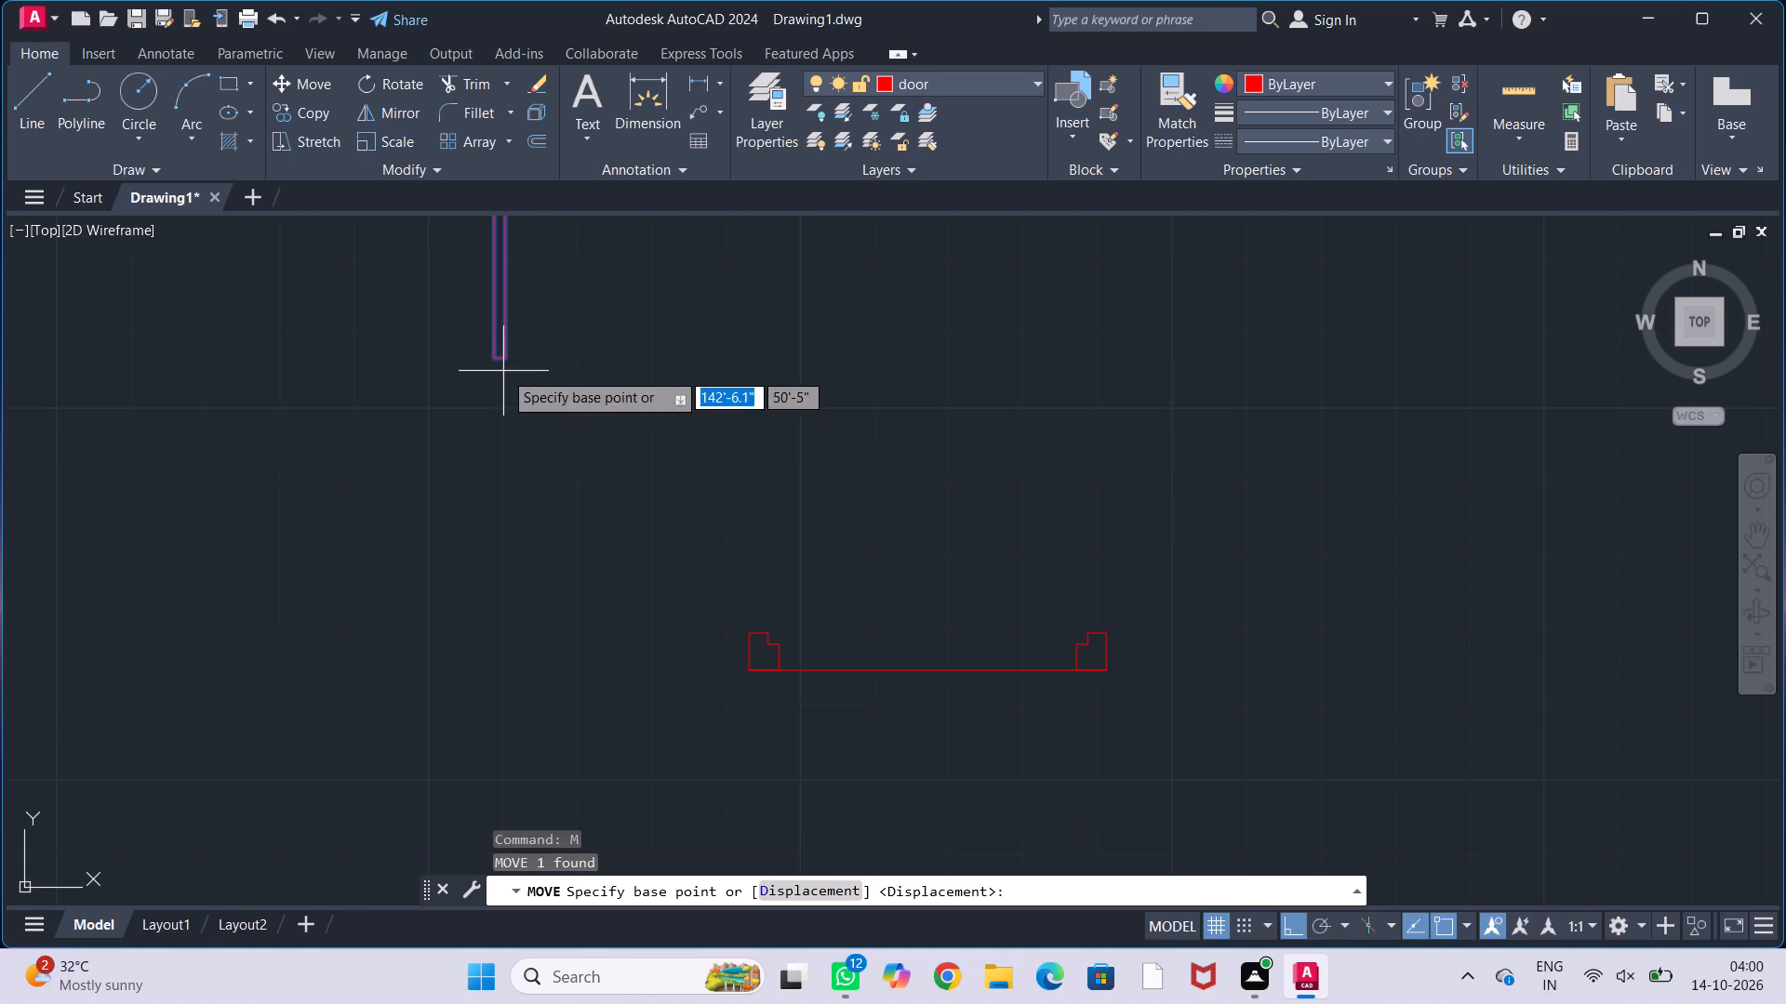
{"action": "scroll", "coordinate": [496, 374], "scroll_direction": "up", "scroll_amount": 2}
{"action": "left_click", "coordinate": [487, 333]}
{"action": "scroll", "coordinate": [594, 474], "scroll_direction": "down", "scroll_amount": 3}
{"action": "middle_click_drag", "start_coordinate": [654, 579], "coordinate": [553, 454]}
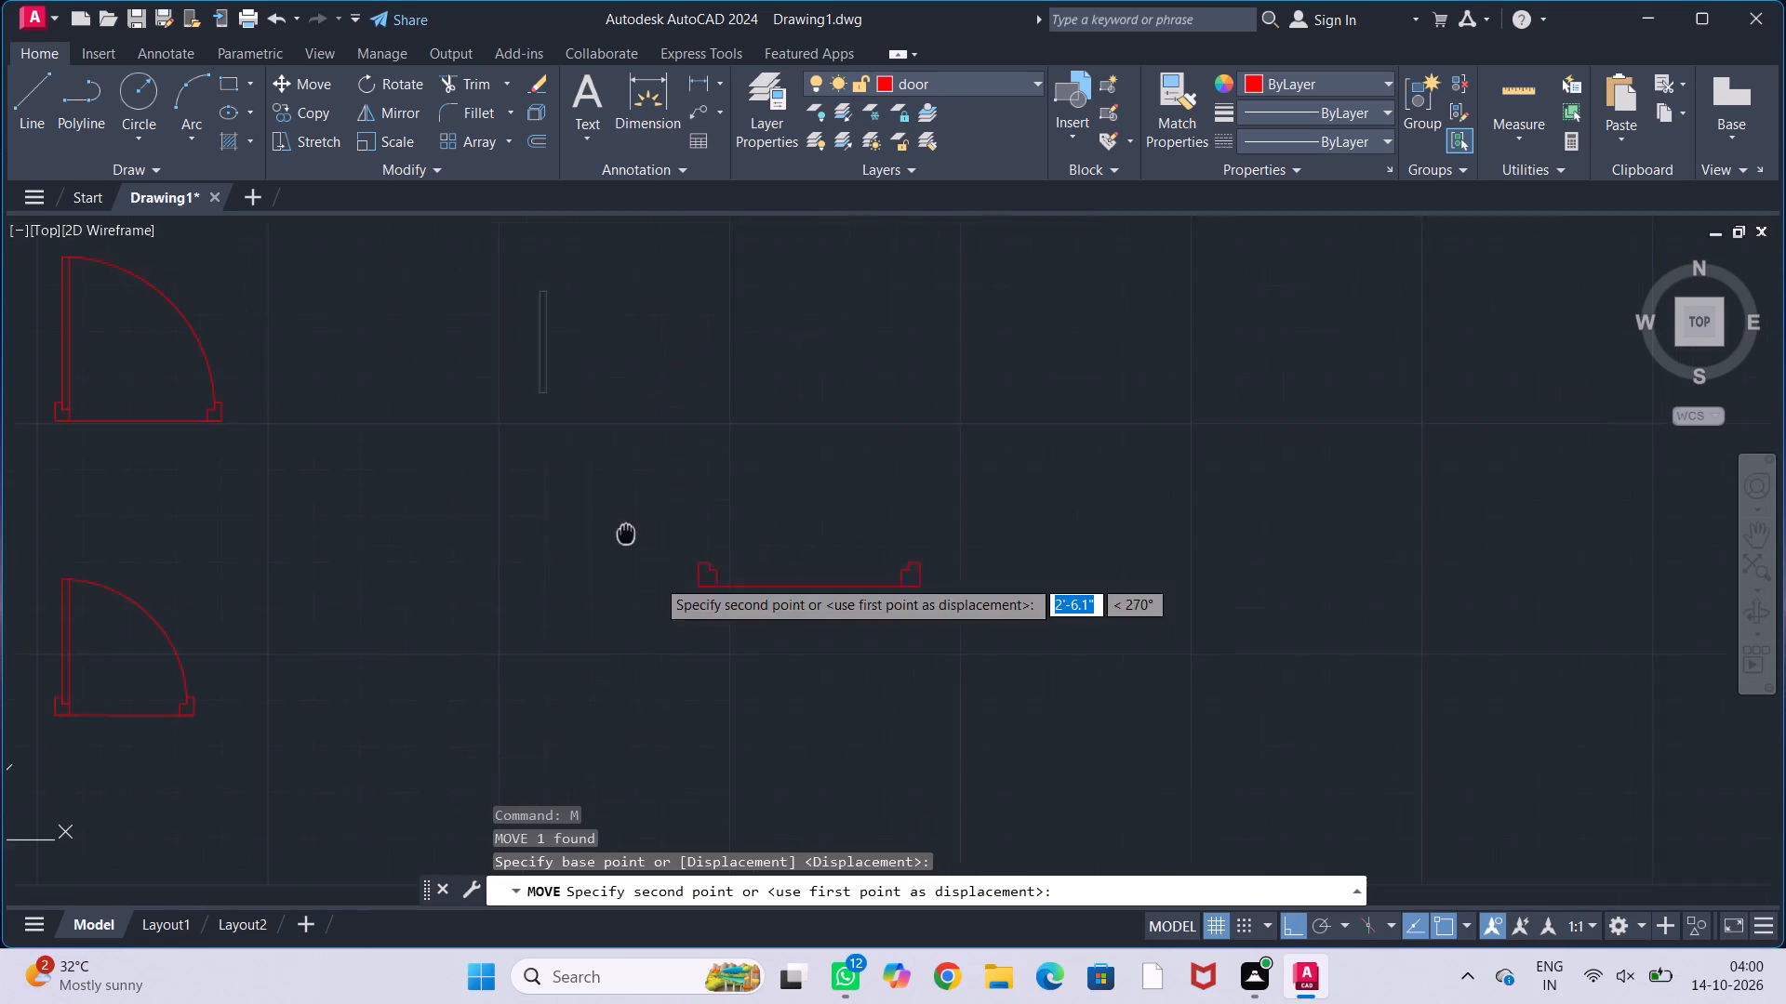
{"action": "middle_click_drag", "start_coordinate": [553, 454], "coordinate": [536, 432]}
{"action": "scroll", "coordinate": [622, 503], "scroll_direction": "up", "scroll_amount": 2}
{"action": "scroll", "coordinate": [612, 425], "scroll_direction": "up", "scroll_amount": 2}
{"action": "left_click", "coordinate": [594, 429]}
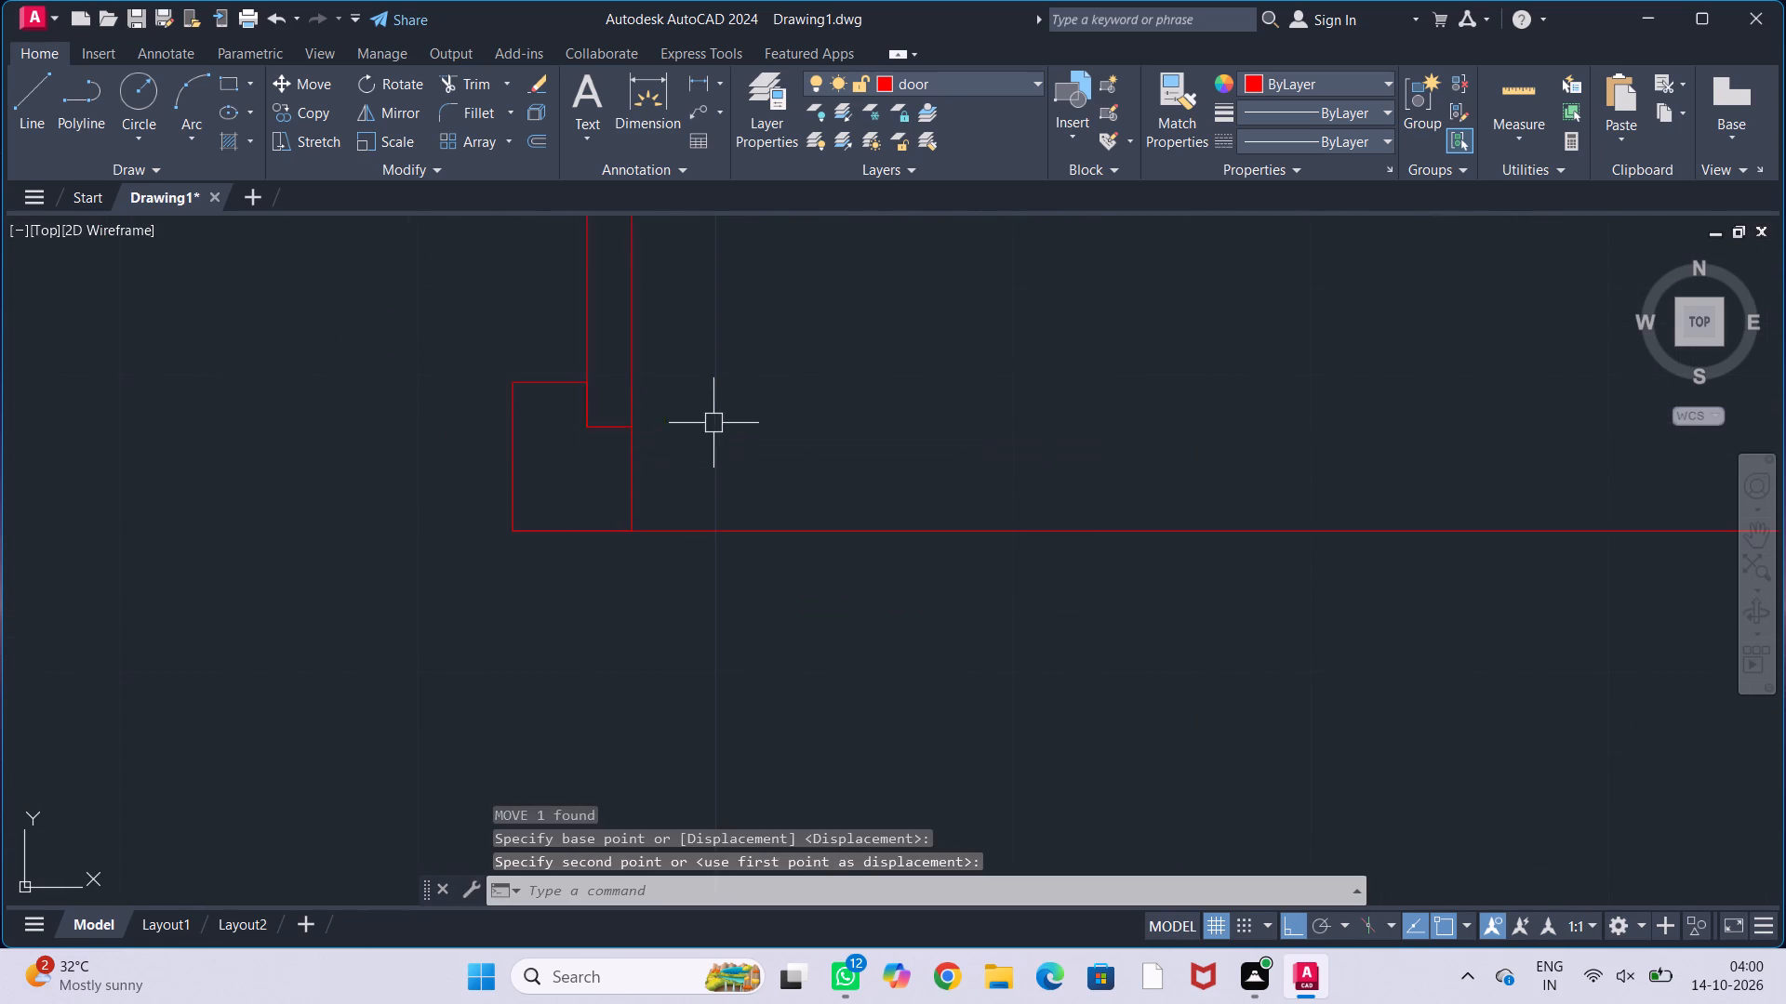
{"action": "scroll", "coordinate": [713, 423], "scroll_direction": "down", "scroll_amount": 3}
{"action": "middle_click_drag", "start_coordinate": [740, 408], "coordinate": [691, 560]}
{"action": "key", "text": "Escape"}
{"action": "key", "text": "Escape"}
{"action": "key", "text": "Escape"}
Copy the 1'10" leaf by its lower right corner into the notch of the right jamb.
{"action": "left_click", "coordinate": [650, 526]}
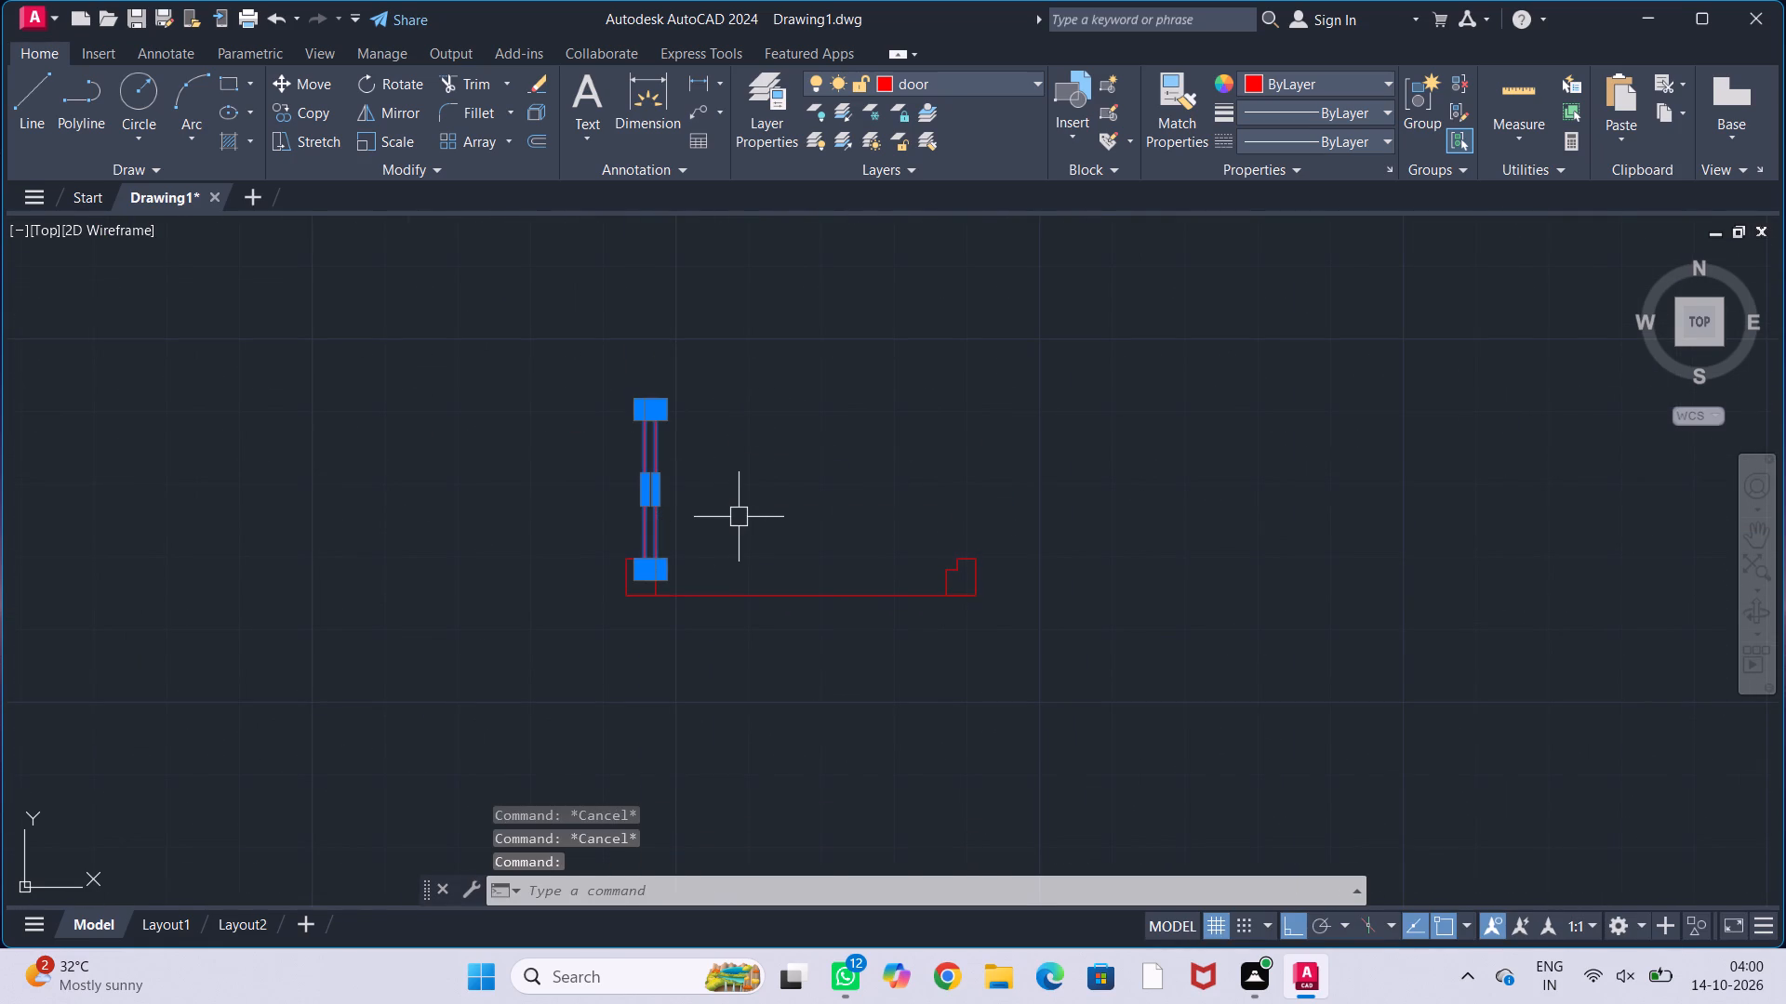
{"action": "type", "text": "co"}
{"action": "key", "text": "Return"}
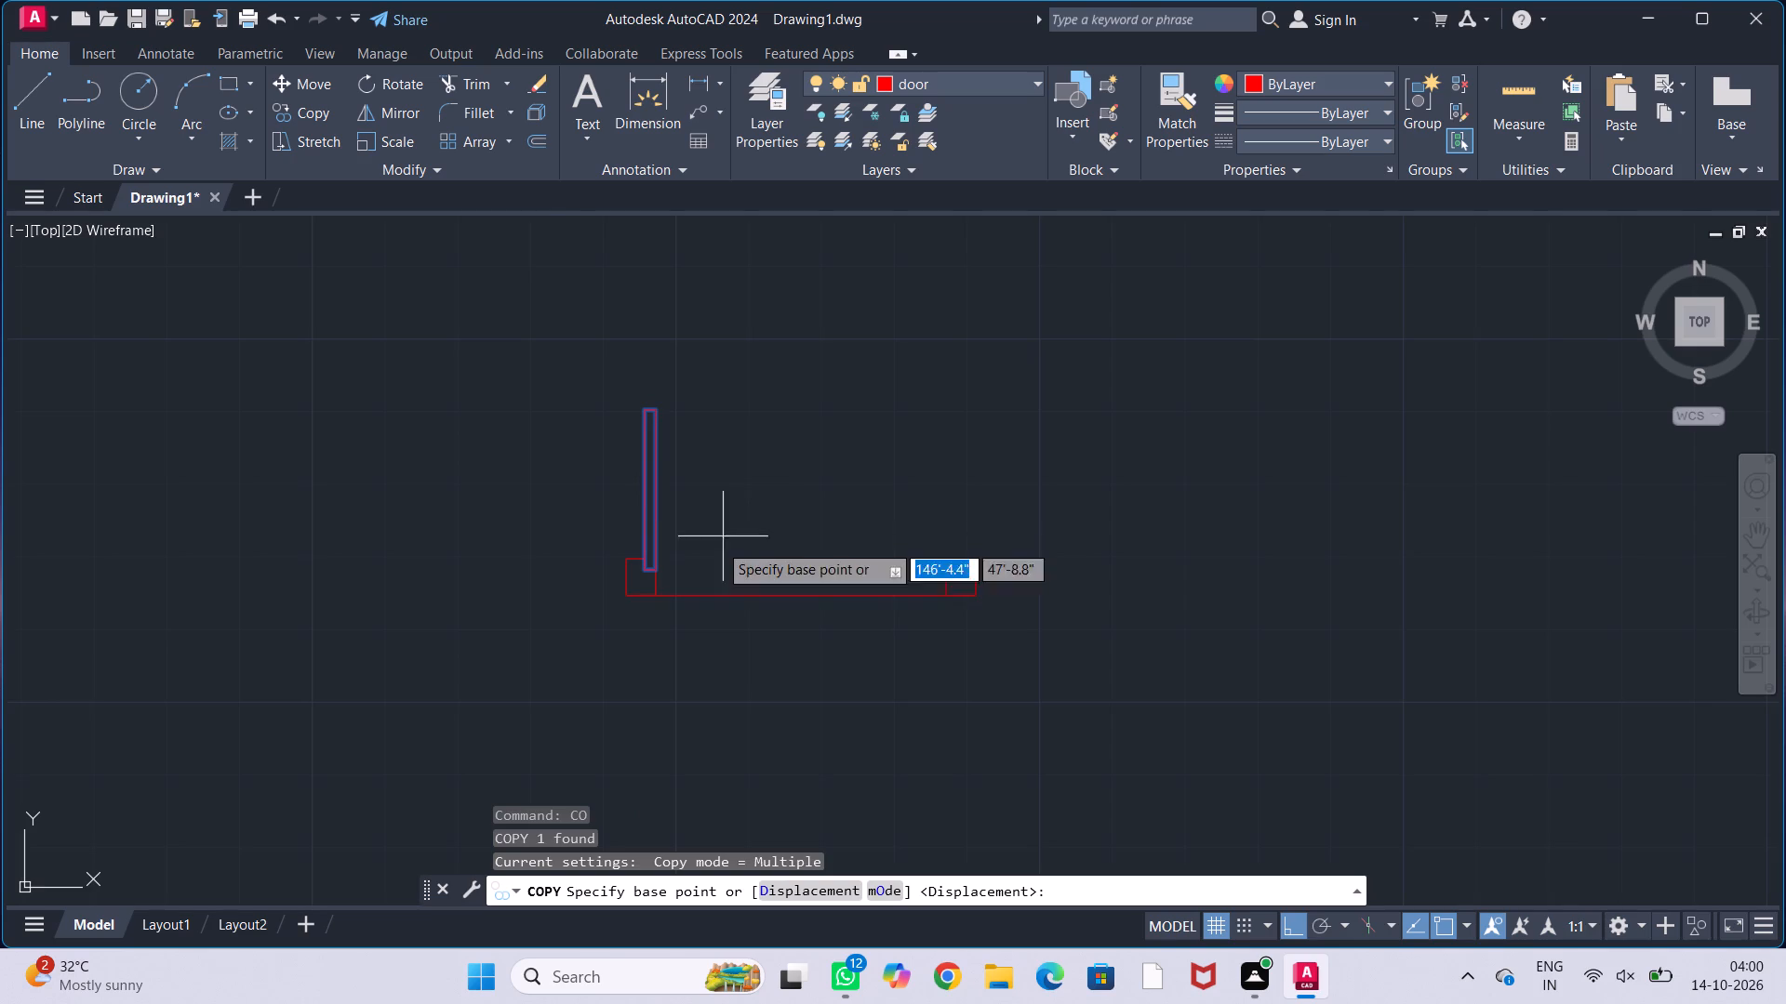
{"action": "scroll", "coordinate": [700, 561], "scroll_direction": "up", "scroll_amount": 2}
{"action": "left_click", "coordinate": [587, 588]}
{"action": "scroll", "coordinate": [1318, 598], "scroll_direction": "up", "scroll_amount": 2}
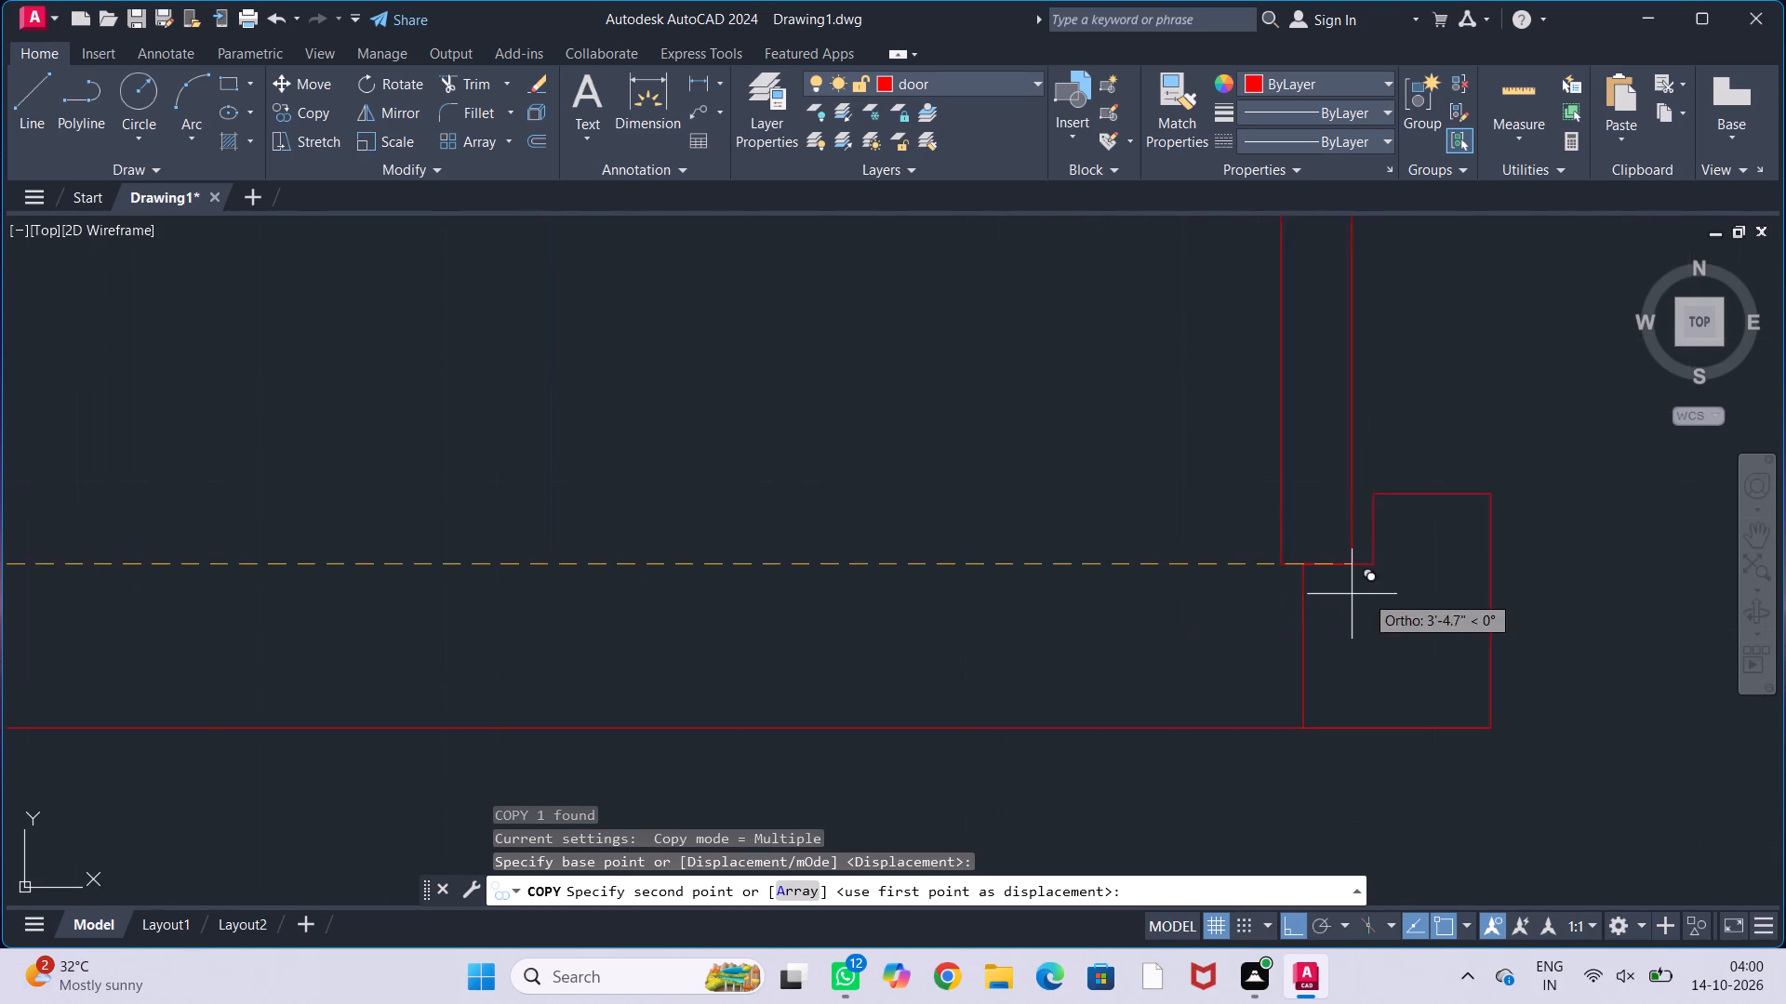
{"action": "scroll", "coordinate": [1412, 588], "scroll_direction": "up", "scroll_amount": 2}
{"action": "left_click", "coordinate": [1310, 531]}
{"action": "key", "text": "Escape"}
{"action": "key", "text": "Escape"}
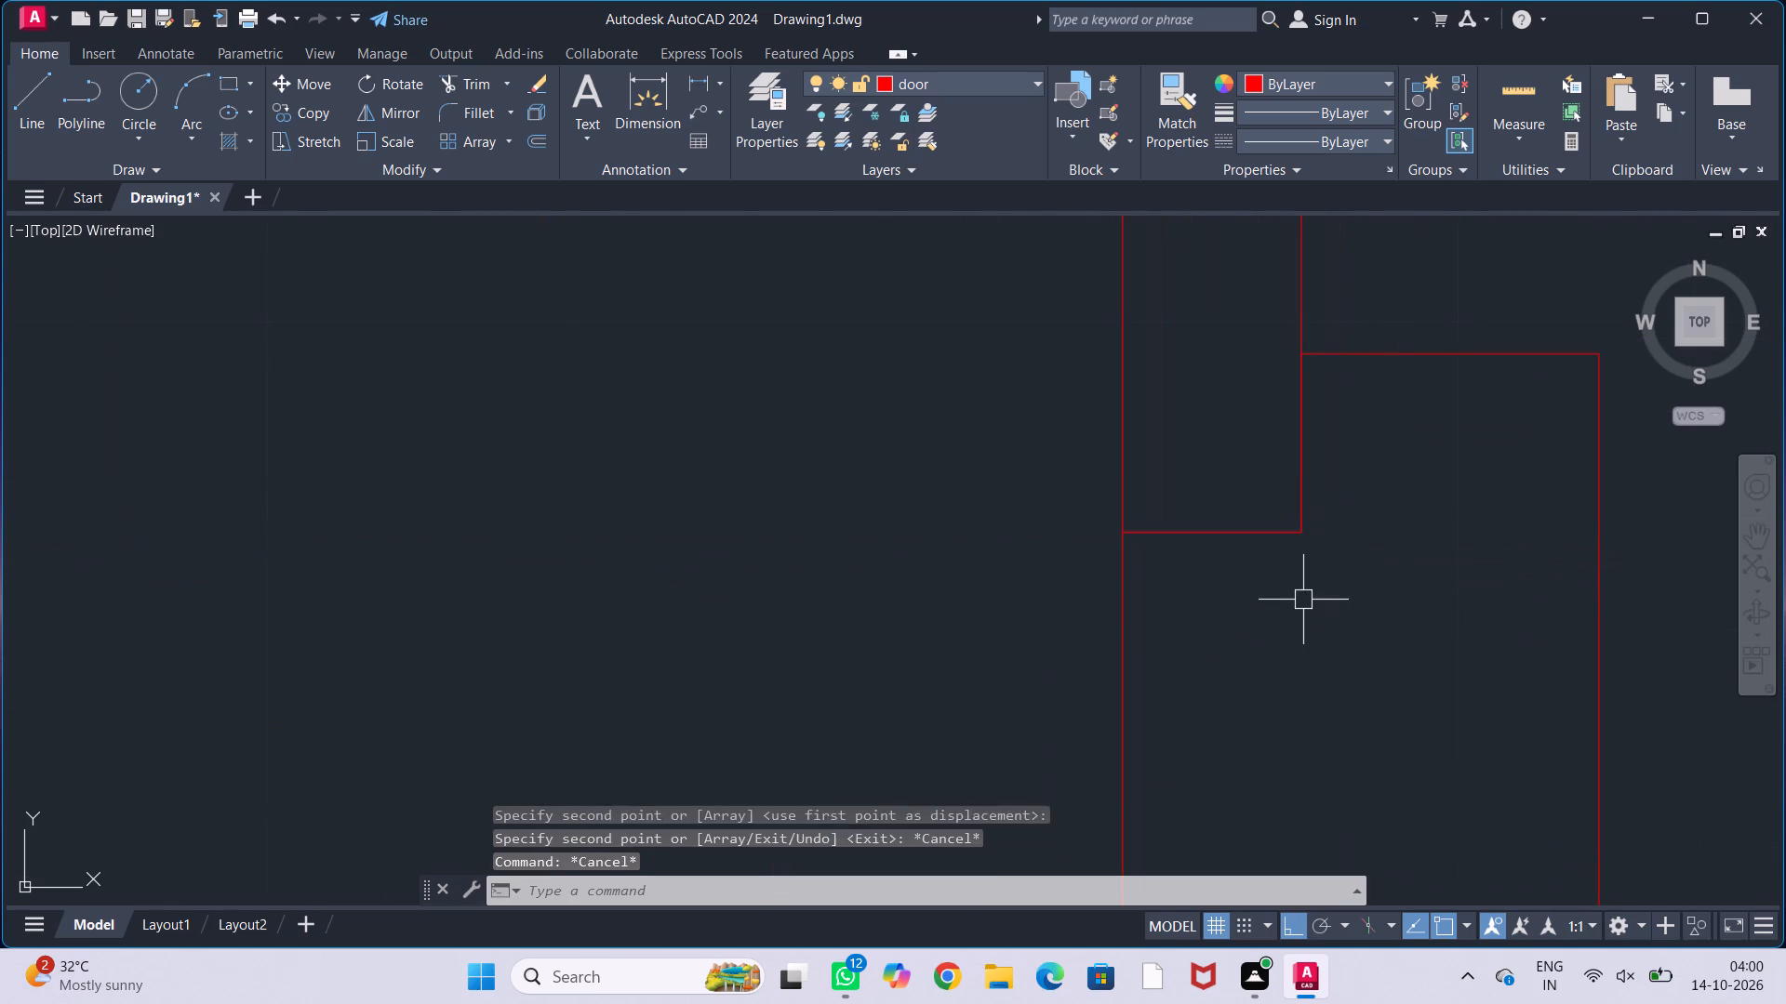
{"action": "key", "text": "Escape"}
{"action": "key", "text": "Escape"}
{"action": "key", "text": "Escape"}
Draw a circle centred on the left leaf's lower left corner, with its radius reaching that leaf's upper right corner, about 1'10".
{"action": "scroll", "coordinate": [1302, 601], "scroll_direction": "down", "scroll_amount": 5}
{"action": "middle_click_drag", "start_coordinate": [1084, 550], "coordinate": [939, 585]}
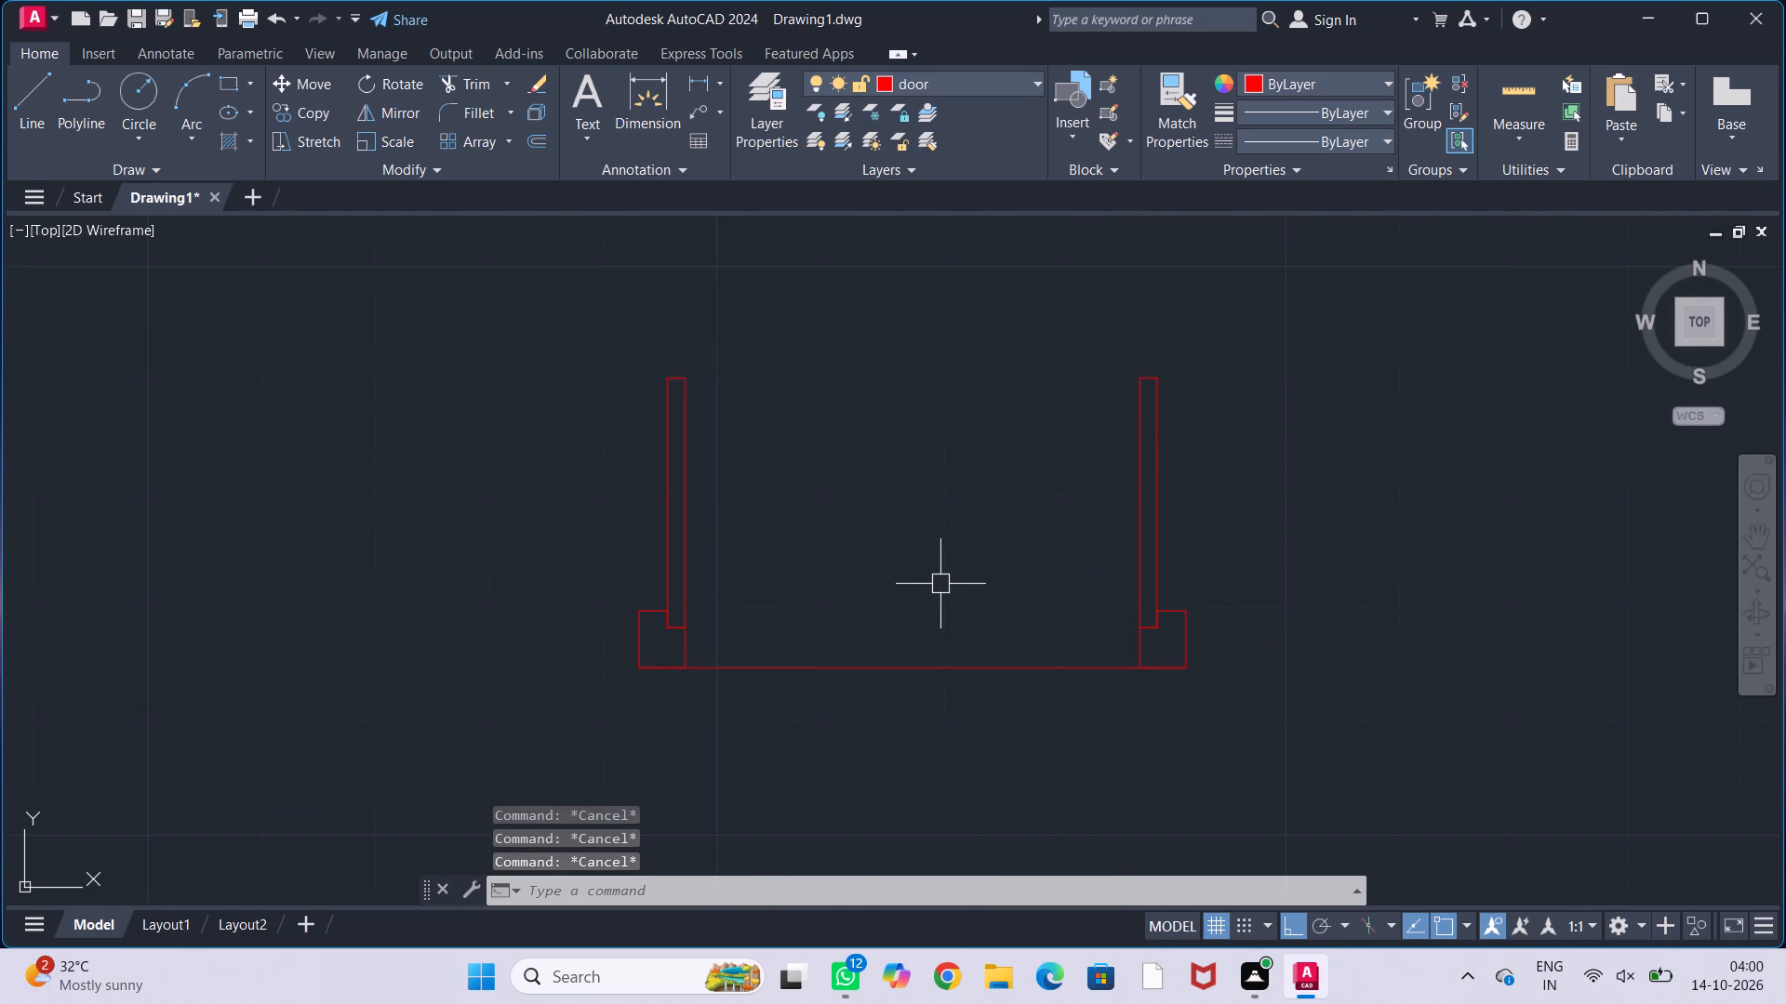
{"action": "key", "text": "c"}
{"action": "key", "text": "Return"}
{"action": "scroll", "coordinate": [705, 630], "scroll_direction": "up", "scroll_amount": 2}
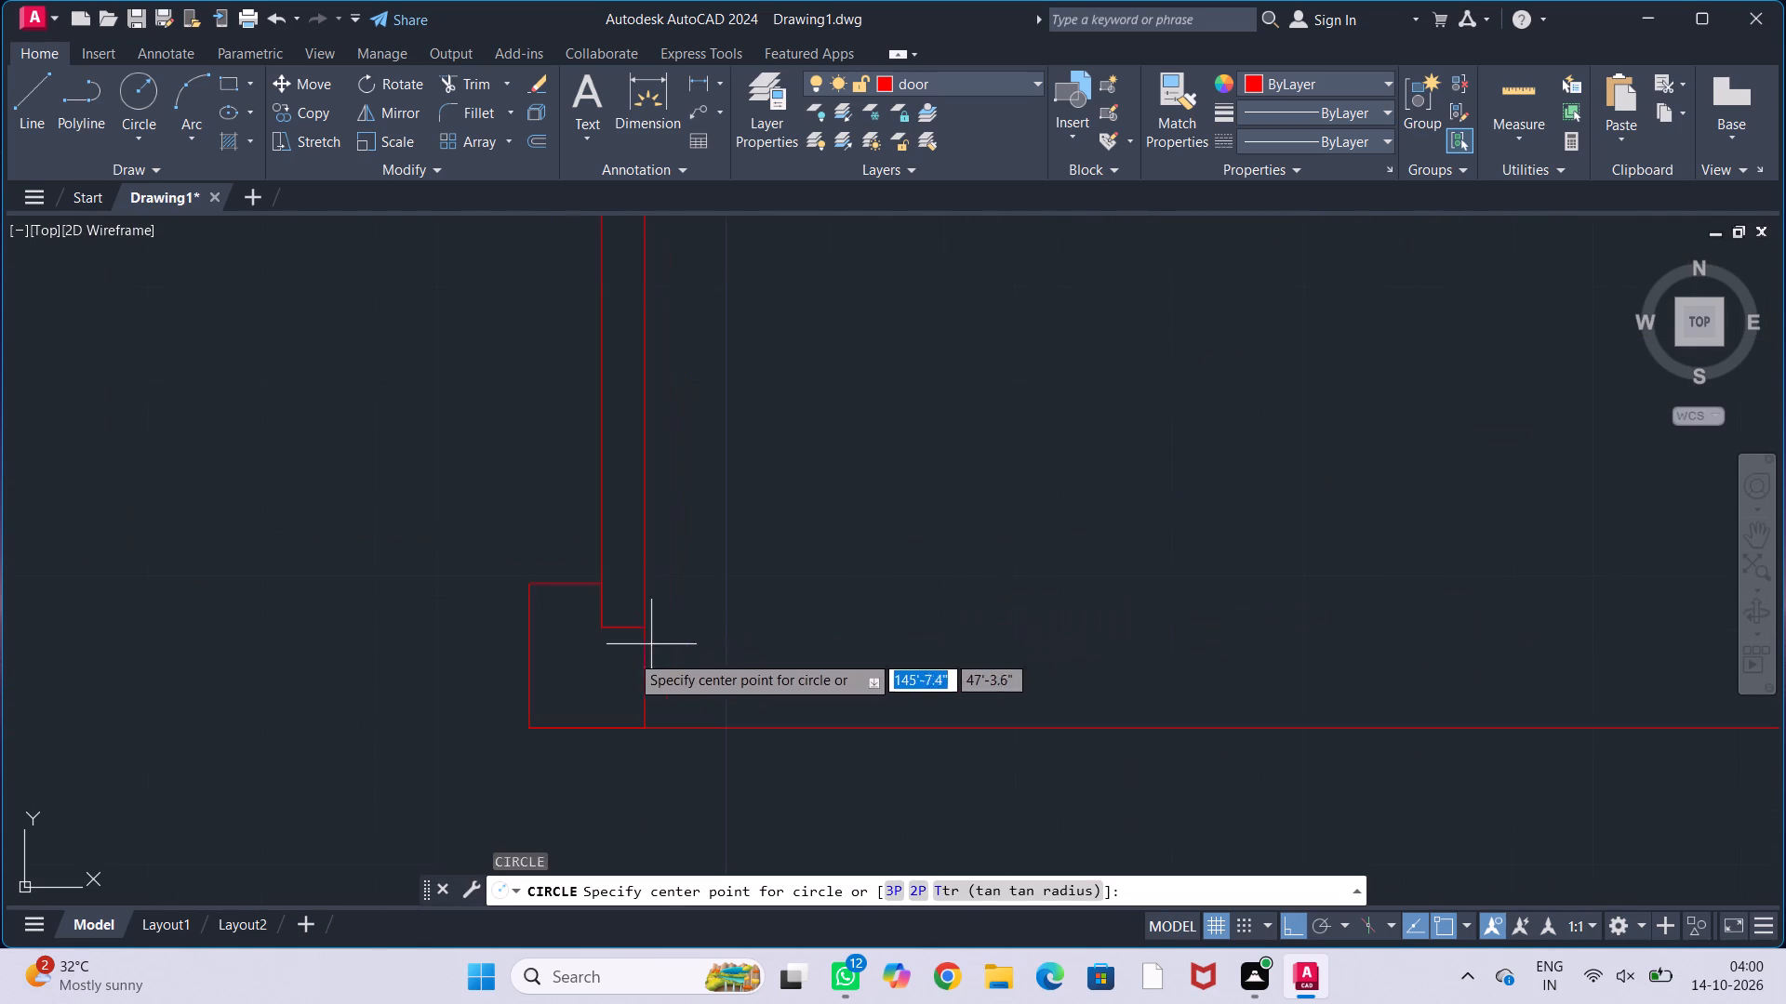
{"action": "left_click", "coordinate": [600, 632]}
{"action": "middle_click_drag", "start_coordinate": [824, 398], "coordinate": [712, 639]}
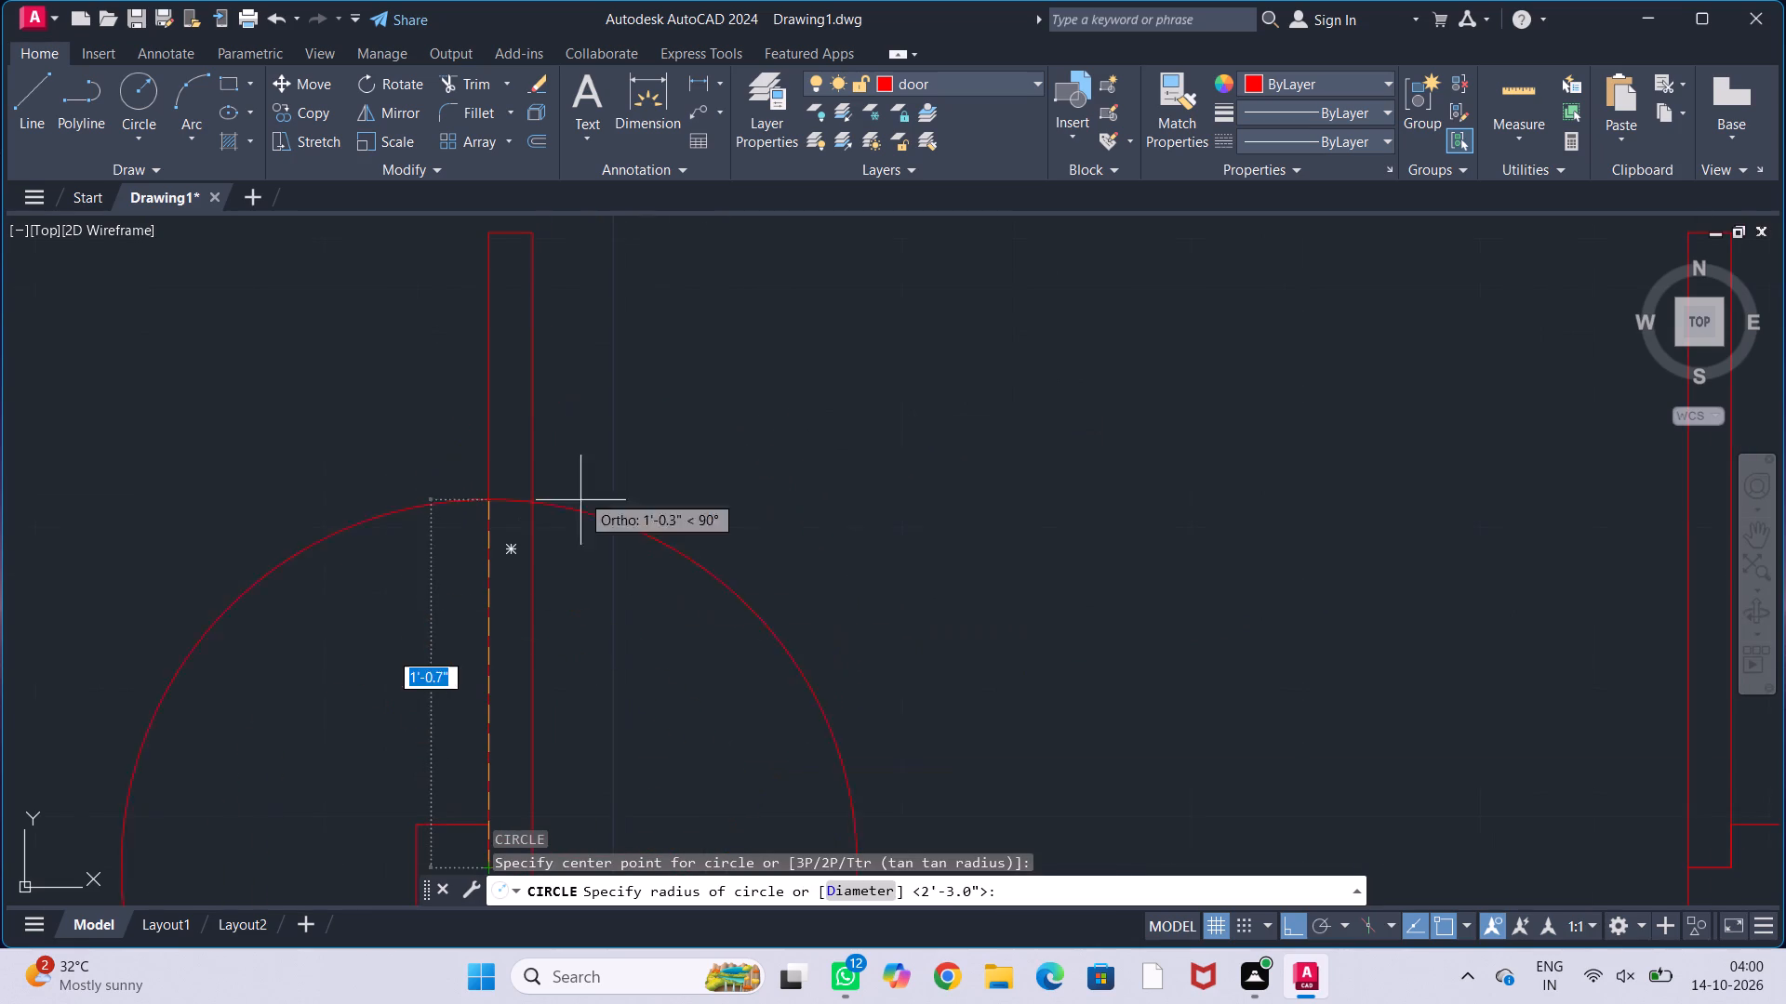
{"action": "middle_click_drag", "start_coordinate": [790, 341], "coordinate": [834, 504]}
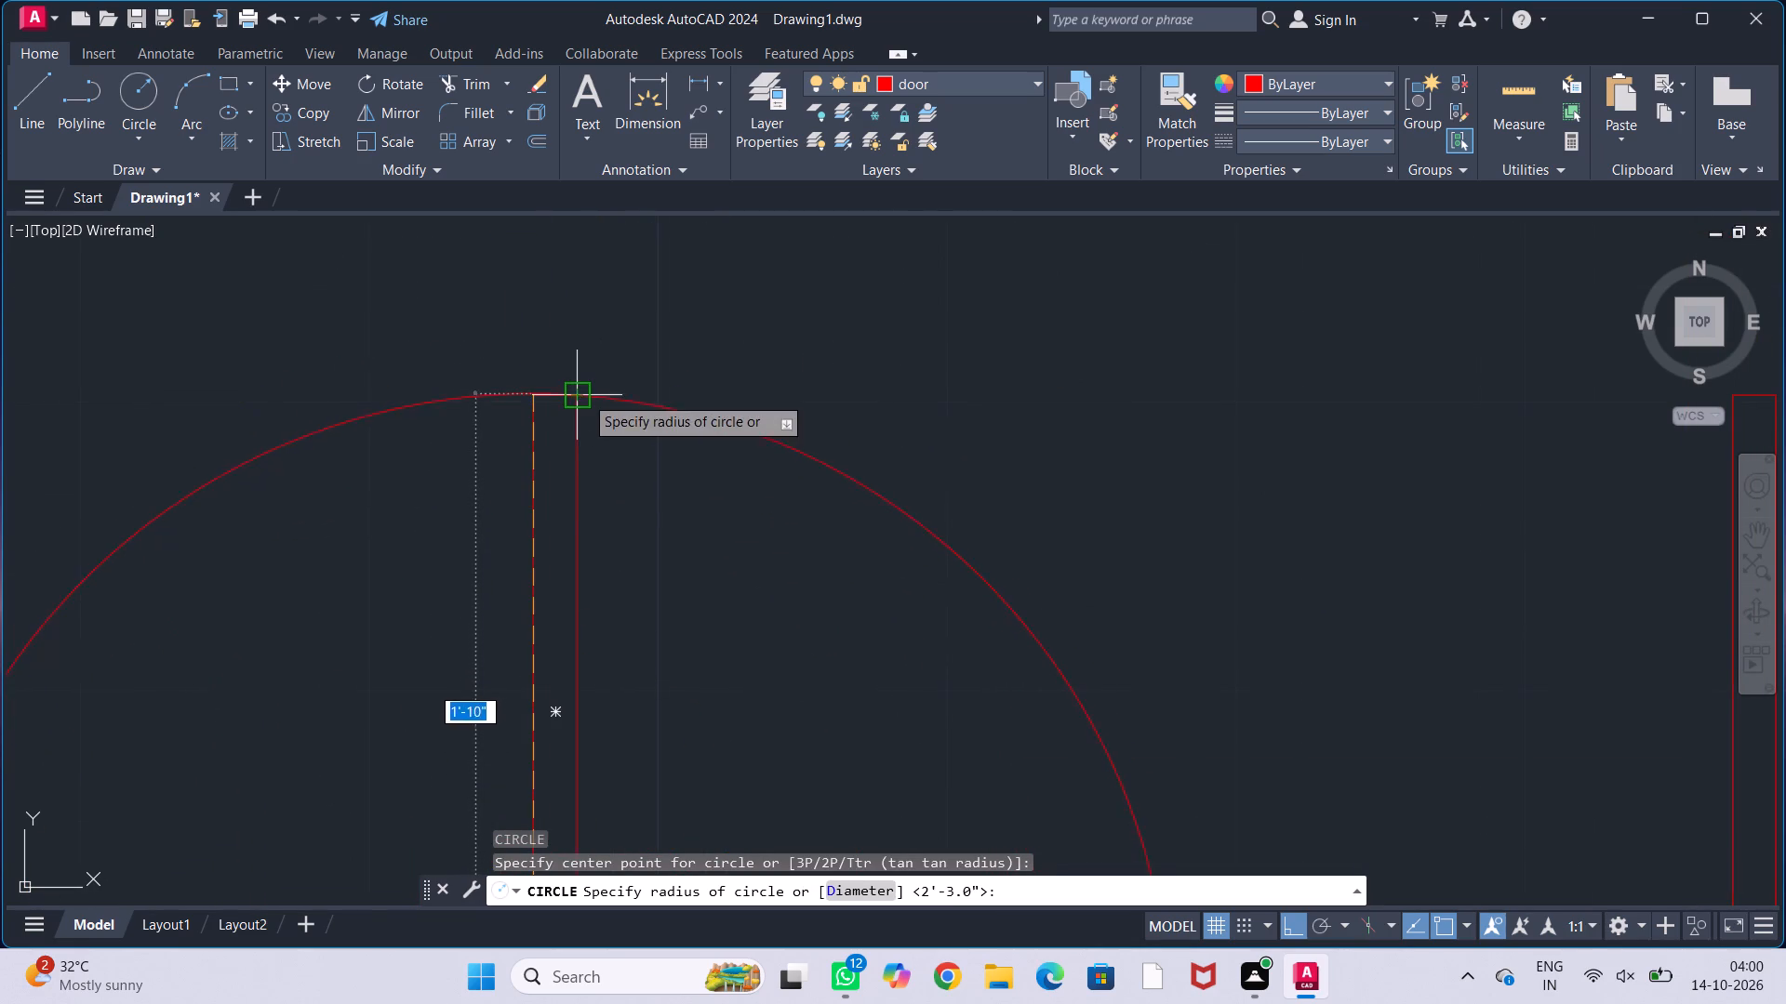
{"action": "left_click", "coordinate": [584, 395]}
{"action": "key", "text": "Escape"}
{"action": "key", "text": "Escape"}
{"action": "key", "text": "Escape"}
{"action": "key", "text": "Escape"}
{"action": "scroll", "coordinate": [916, 372], "scroll_direction": "down", "scroll_amount": 2}
{"action": "middle_click_drag", "start_coordinate": [1018, 464], "coordinate": [900, 408]}
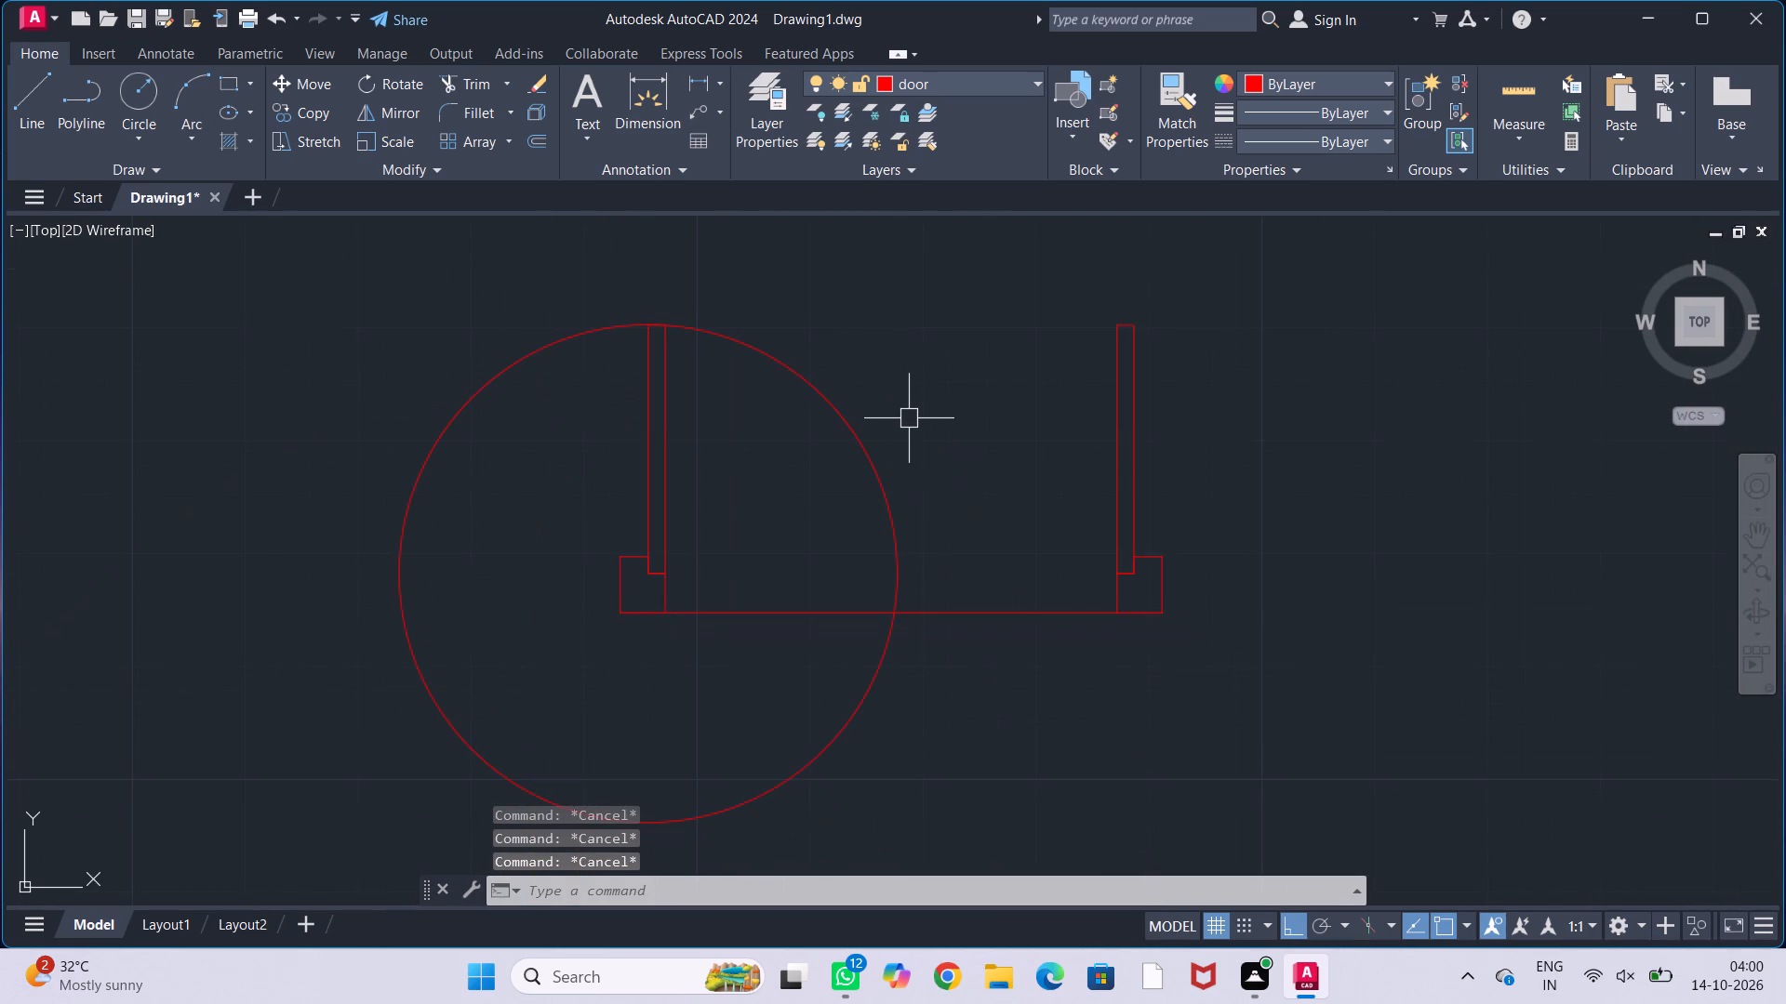
Draw a circle centred on the right leaf's lower right corner, with its radius reaching that leaf's upper left corner, about 1'10".
{"action": "key", "text": "c"}
{"action": "key", "text": "Return"}
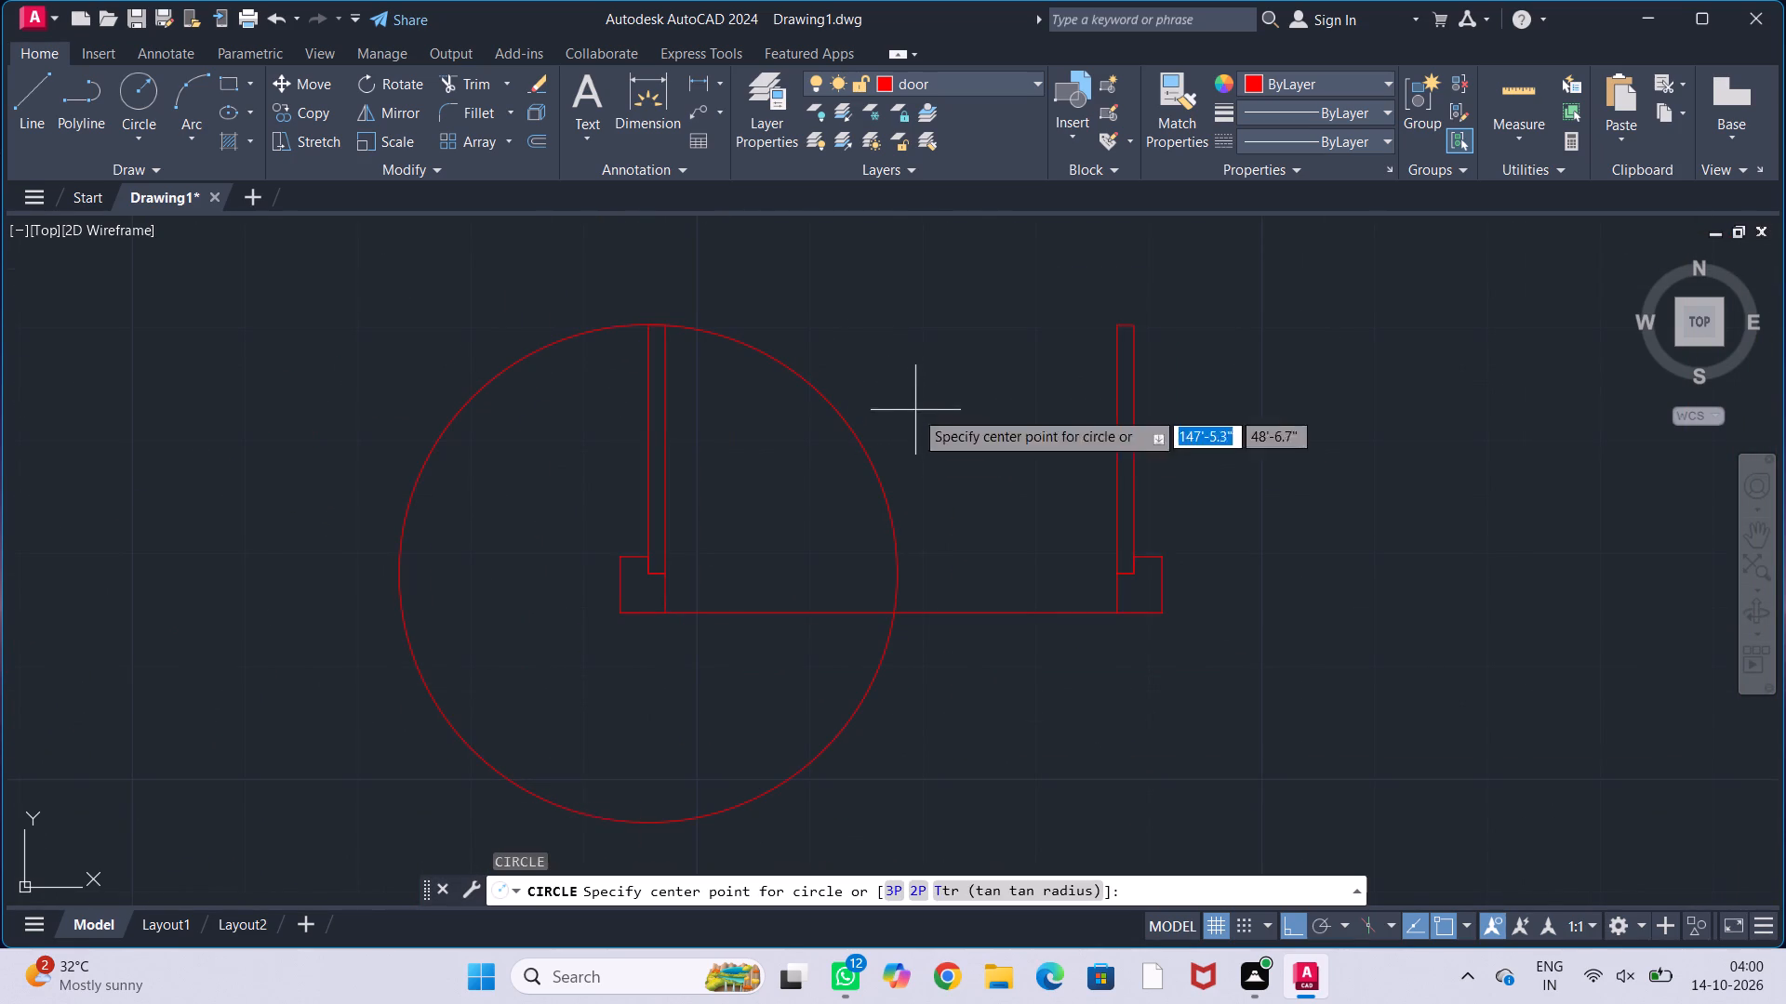
{"action": "scroll", "coordinate": [1003, 489], "scroll_direction": "up", "scroll_amount": 1}
{"action": "left_click", "coordinate": [1207, 622]}
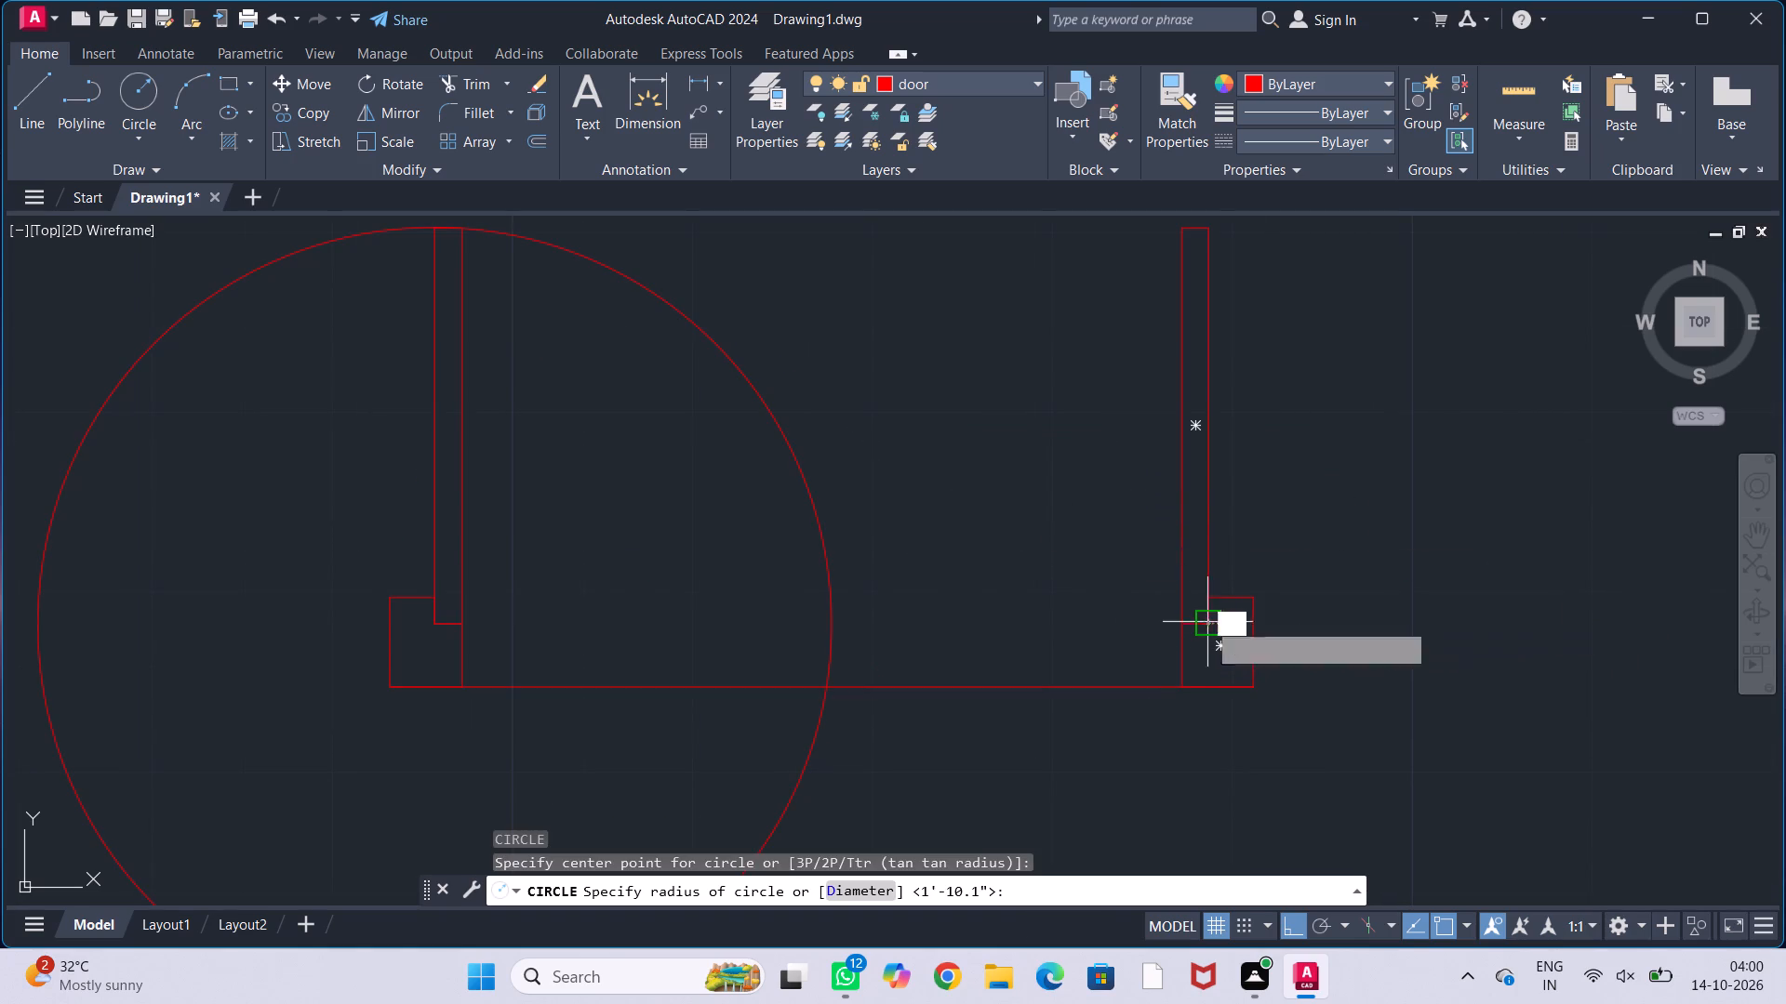
{"action": "middle_click_drag", "start_coordinate": [1120, 278], "coordinate": [1078, 381]}
{"action": "scroll", "coordinate": [1101, 353], "scroll_direction": "up", "scroll_amount": 1}
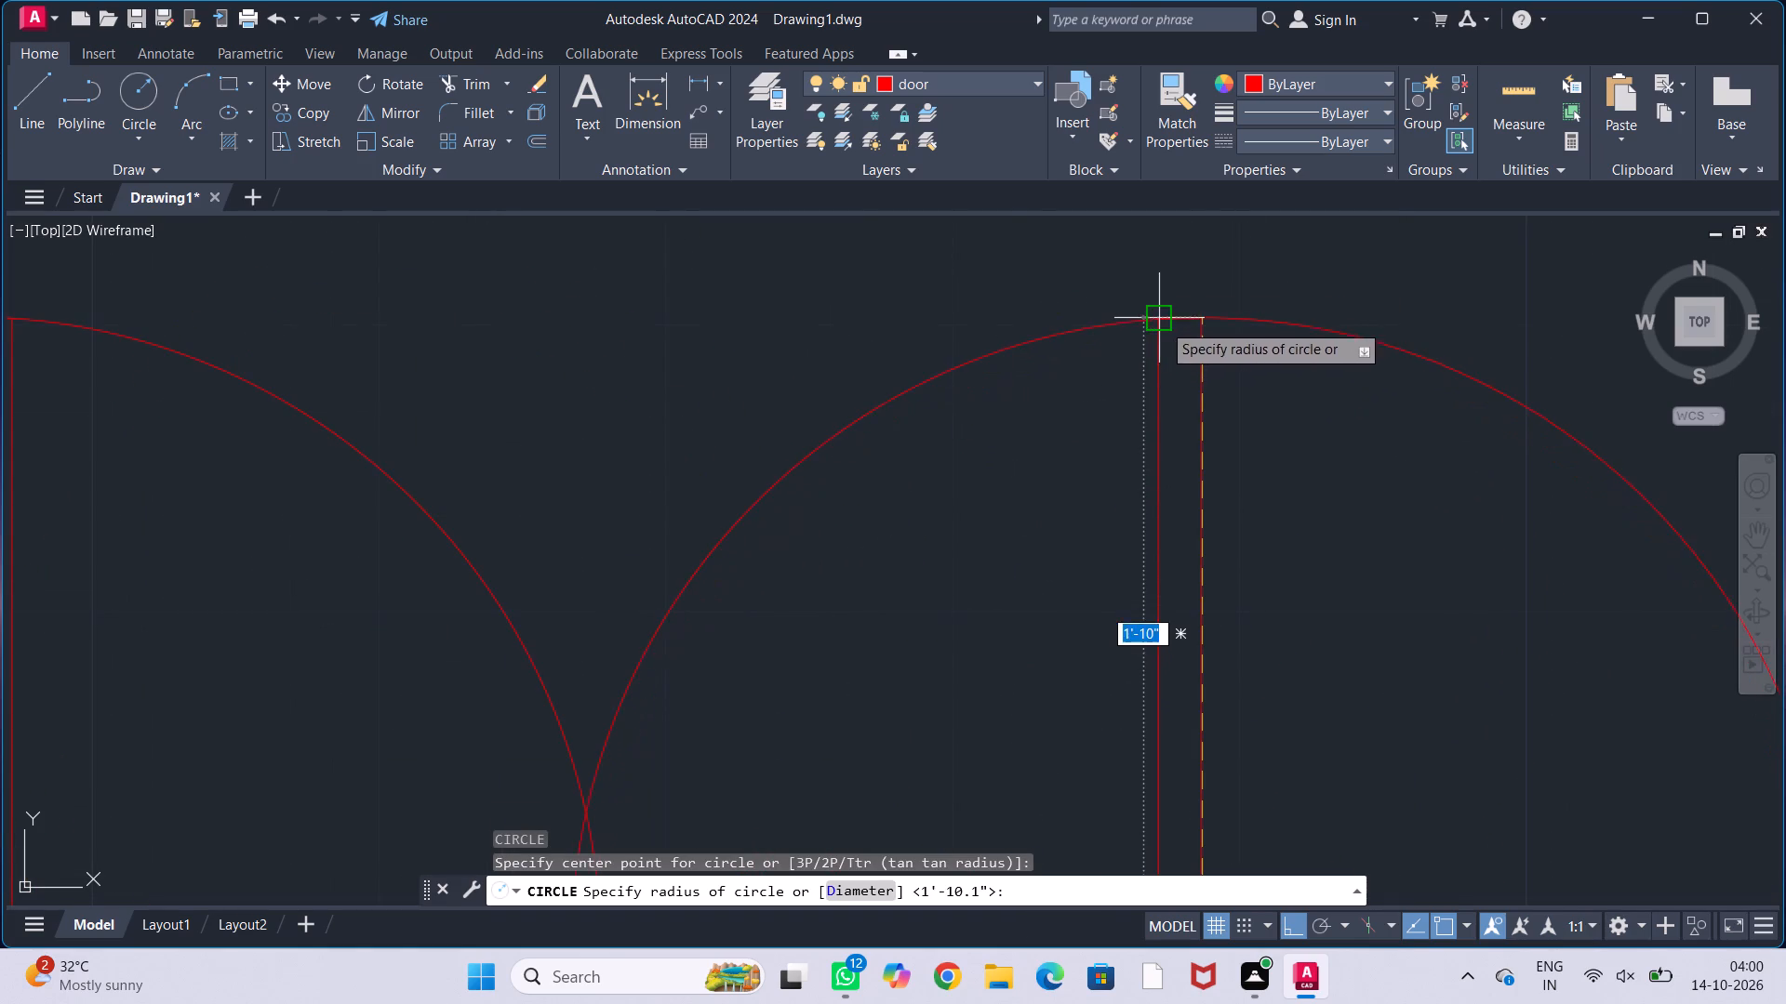
{"action": "left_click", "coordinate": [1162, 323]}
{"action": "key", "text": "Escape"}
{"action": "key", "text": "Escape"}
{"action": "key", "text": "Escape"}
{"action": "key", "text": "Escape"}
{"action": "key", "text": "Escape"}
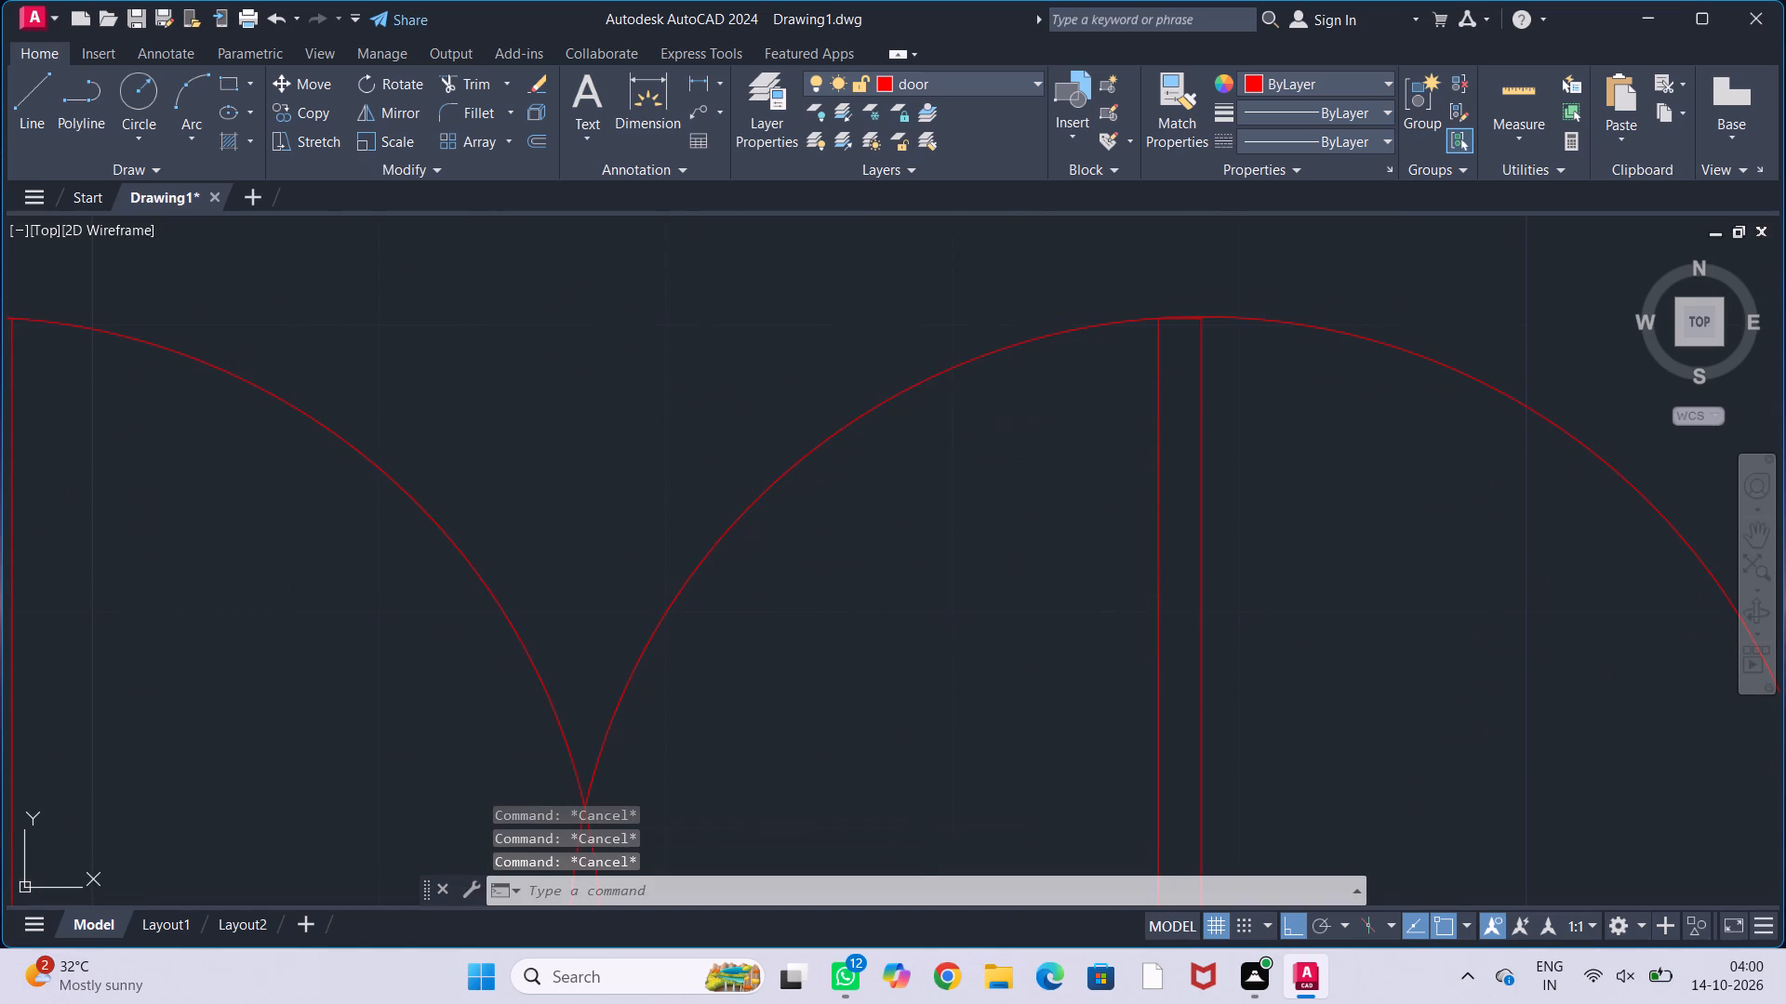
Trim both circles to swing arcs from the leaf tops to their meeting point, clearing the overlapping ends down past the 4' line.
{"action": "scroll", "coordinate": [1019, 417], "scroll_direction": "down", "scroll_amount": 2}
{"action": "middle_click_drag", "start_coordinate": [1005, 486], "coordinate": [992, 376]}
{"action": "scroll", "coordinate": [991, 384], "scroll_direction": "down", "scroll_amount": 1}
{"action": "middle_click_drag", "start_coordinate": [991, 384], "coordinate": [978, 368]}
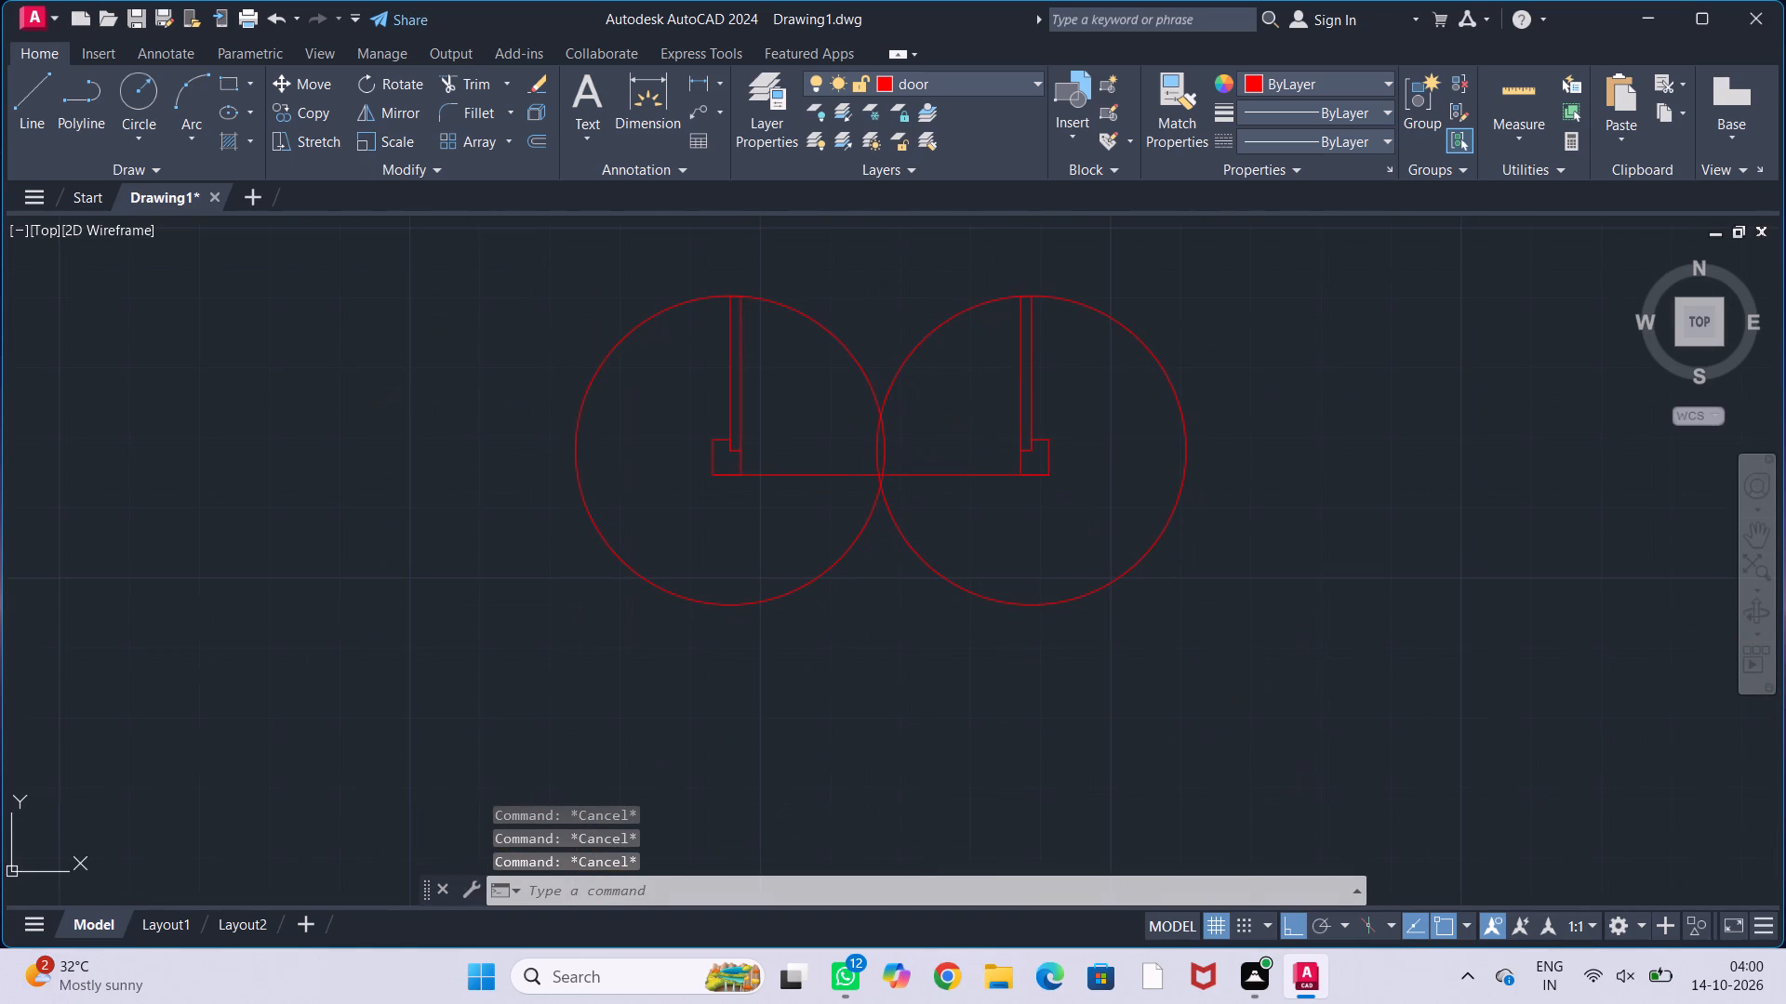
{"action": "type", "text": "tr"}
{"action": "key", "text": "Return"}
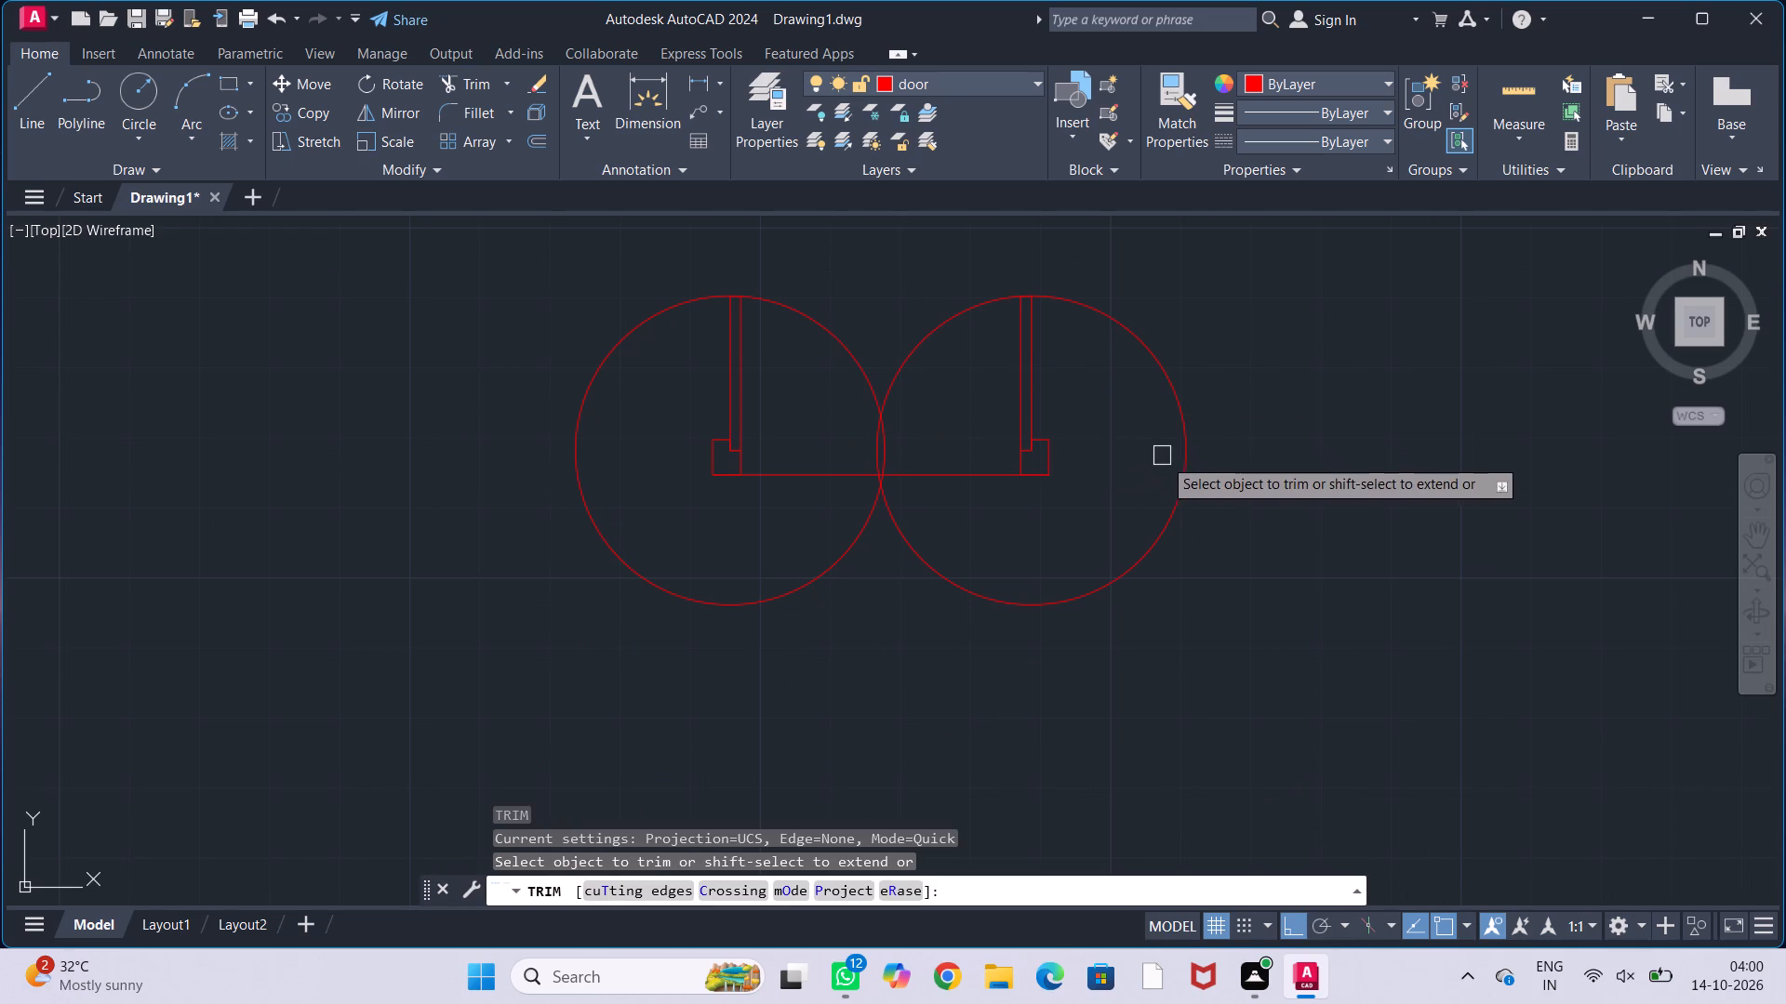
{"action": "left_click", "coordinate": [1180, 487]}
{"action": "left_click", "coordinate": [720, 601]}
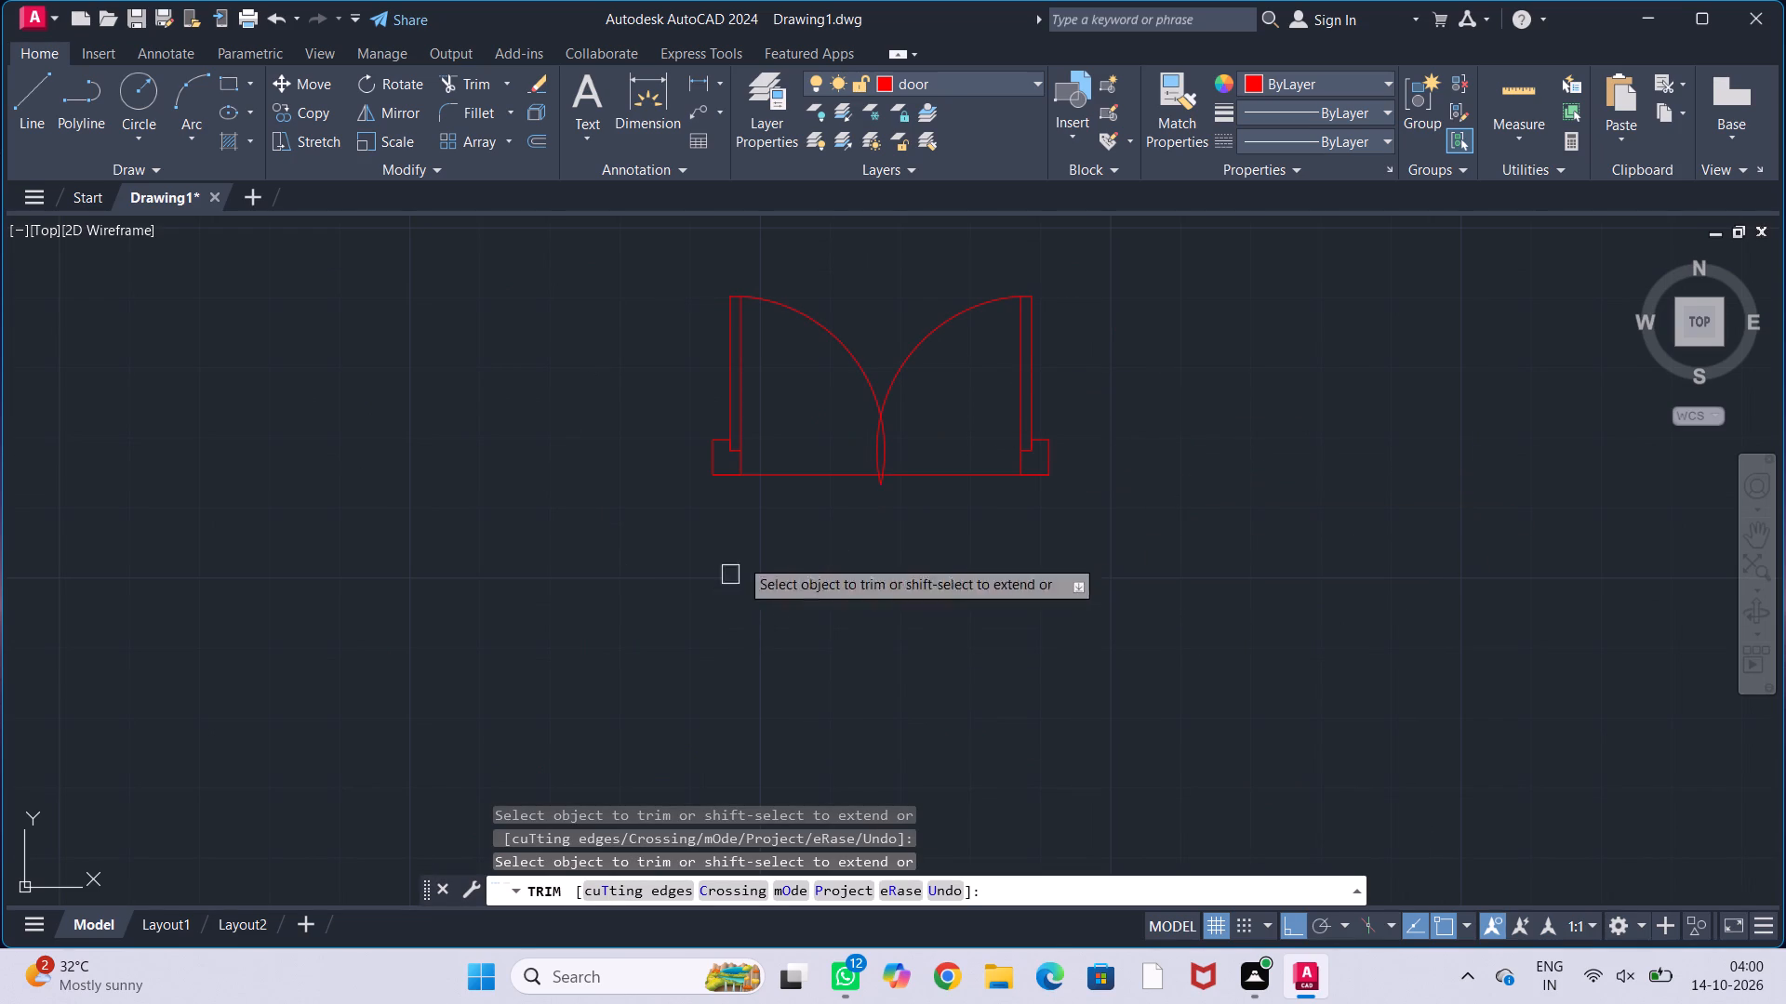
{"action": "scroll", "coordinate": [892, 440], "scroll_direction": "up", "scroll_amount": 2}
{"action": "left_click_drag", "start_coordinate": [919, 481], "coordinate": [674, 468]}
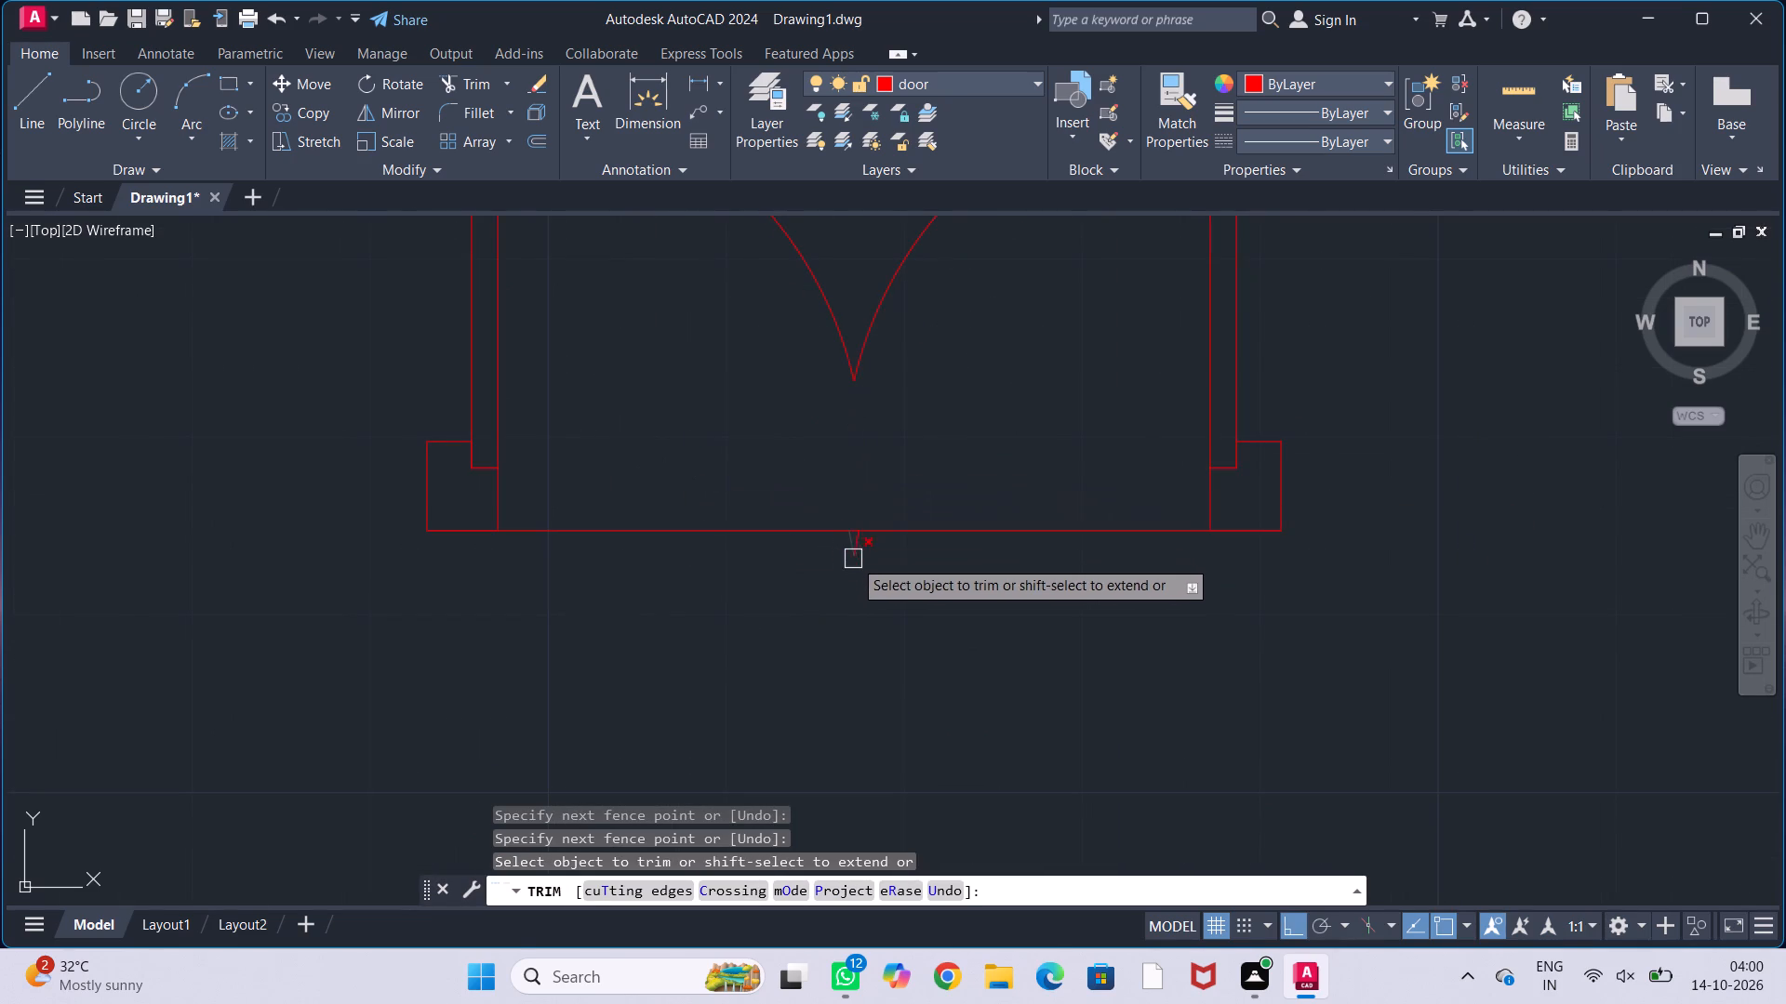
{"action": "scroll", "coordinate": [853, 559], "scroll_direction": "up", "scroll_amount": 2}
{"action": "left_click_drag", "start_coordinate": [866, 505], "coordinate": [779, 514]}
{"action": "key", "text": "Escape"}
{"action": "key", "text": "Escape"}
{"action": "key", "text": "Escape"}
{"action": "key", "text": "Escape"}
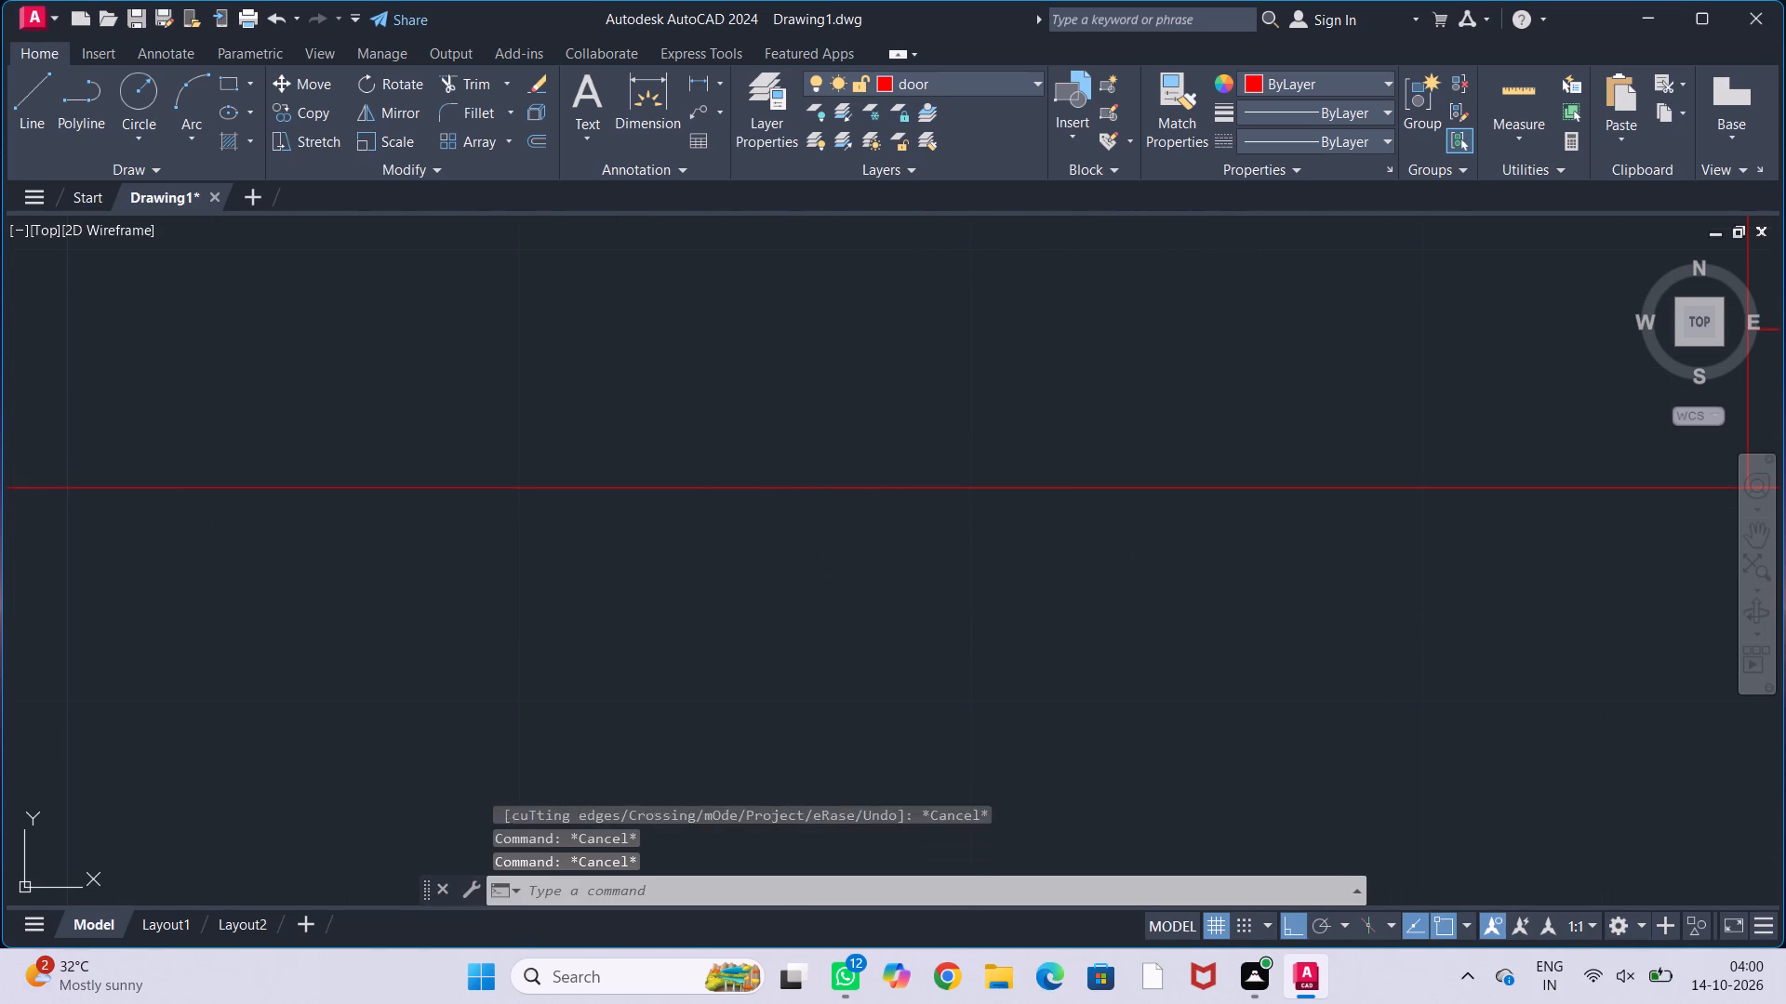
Define the finished 4' double door as a block named d3.
{"action": "scroll", "coordinate": [909, 624], "scroll_direction": "down", "scroll_amount": 4}
{"action": "middle_click_drag", "start_coordinate": [907, 653], "coordinate": [909, 651]}
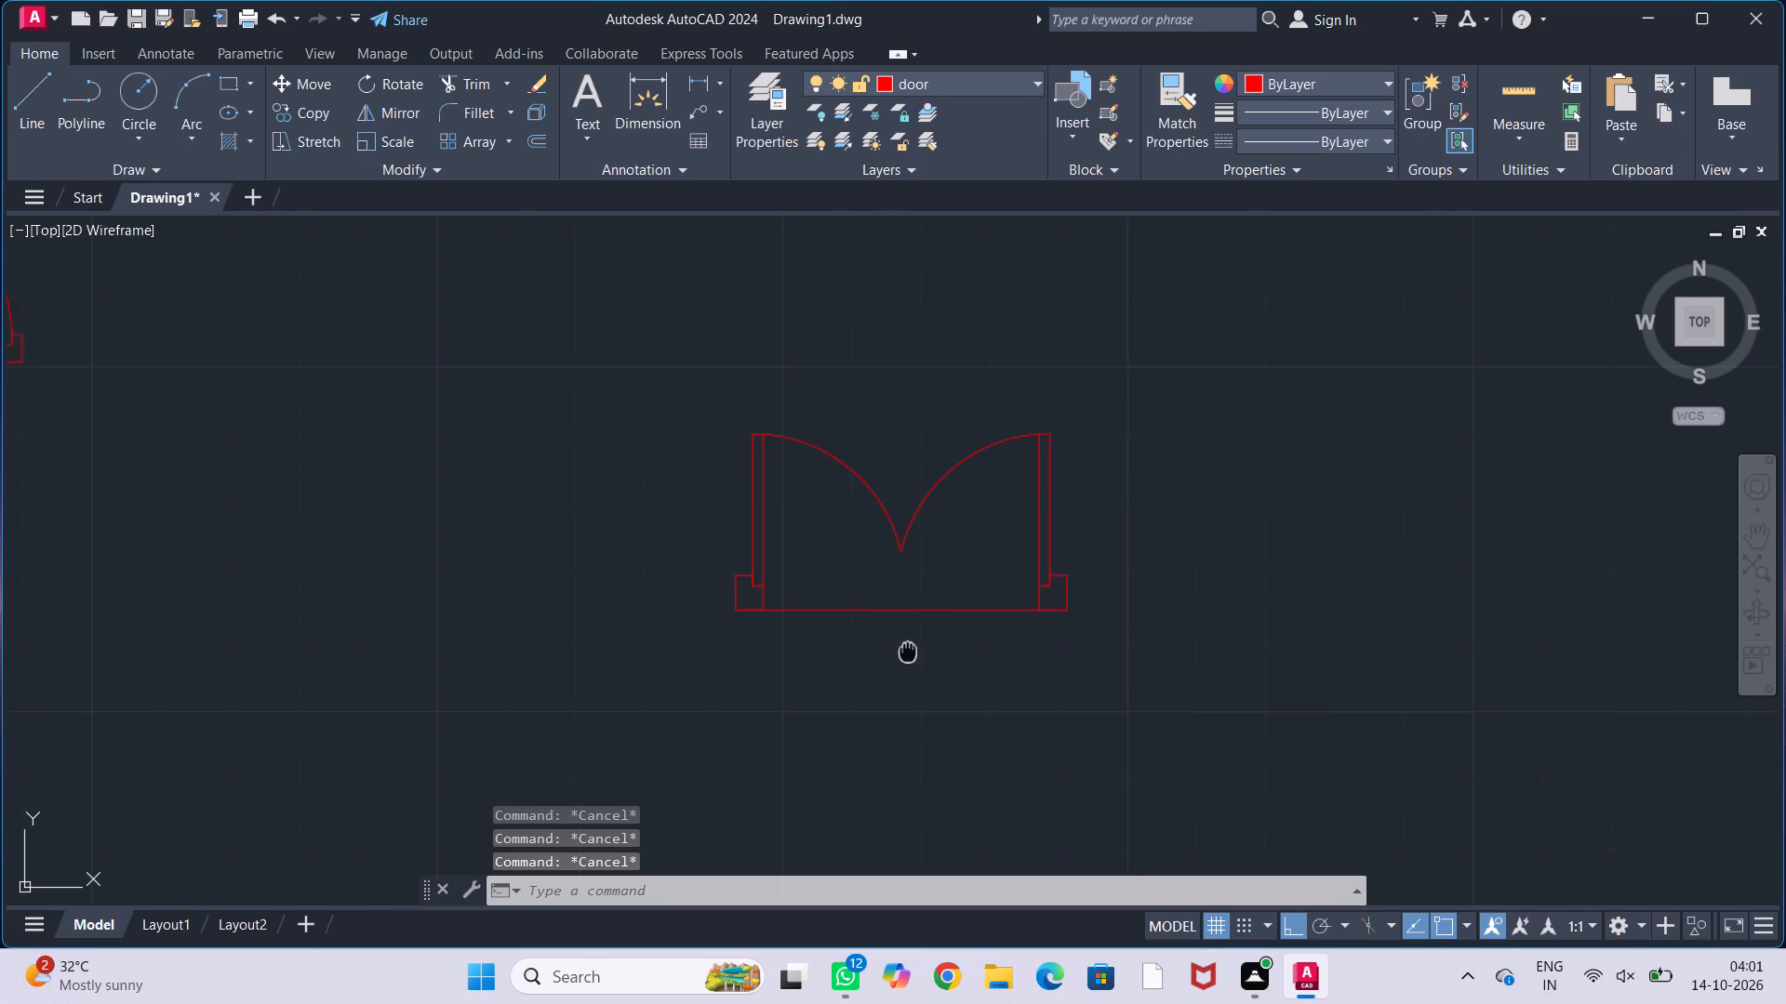
{"action": "middle_click_drag", "start_coordinate": [909, 651], "coordinate": [909, 620]}
{"action": "scroll", "coordinate": [909, 566], "scroll_direction": "down", "scroll_amount": 2}
{"action": "middle_click_drag", "start_coordinate": [933, 663], "coordinate": [913, 614]}
{"action": "key", "text": "Escape"}
{"action": "key", "text": "Escape"}
{"action": "key", "text": "Escape"}
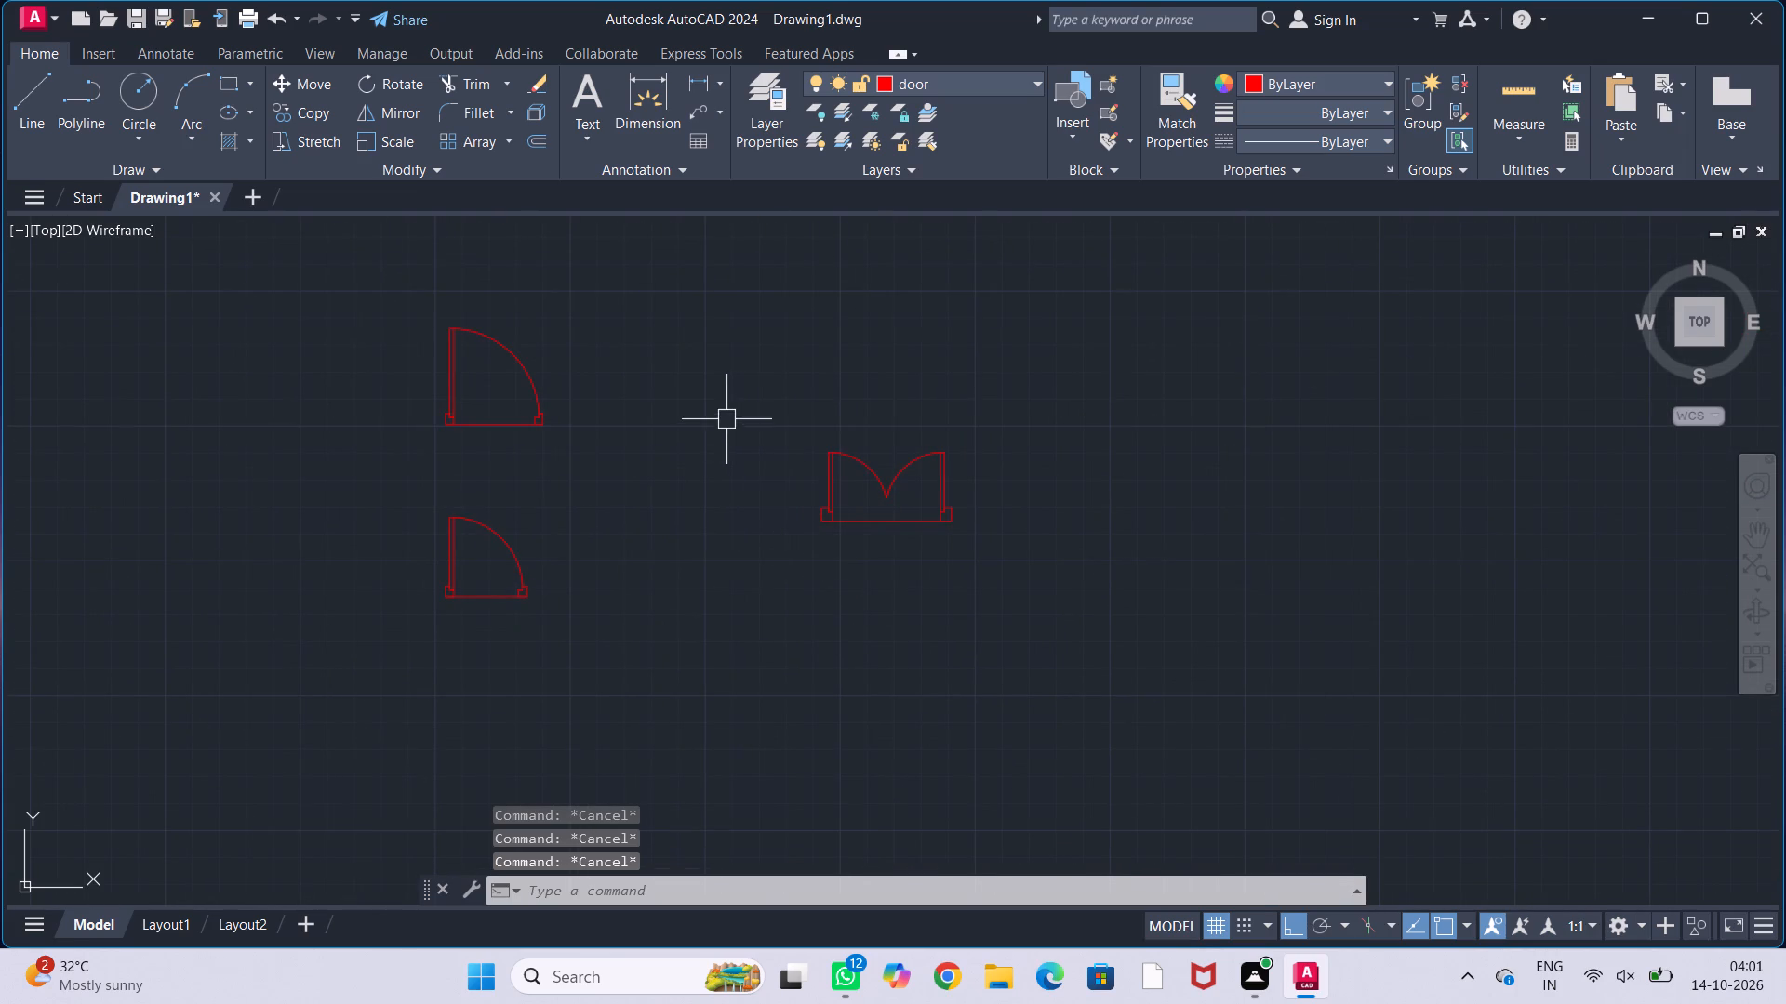
{"action": "left_click_drag", "start_coordinate": [754, 420], "coordinate": [876, 428]}
{"action": "left_click", "coordinate": [1040, 616]}
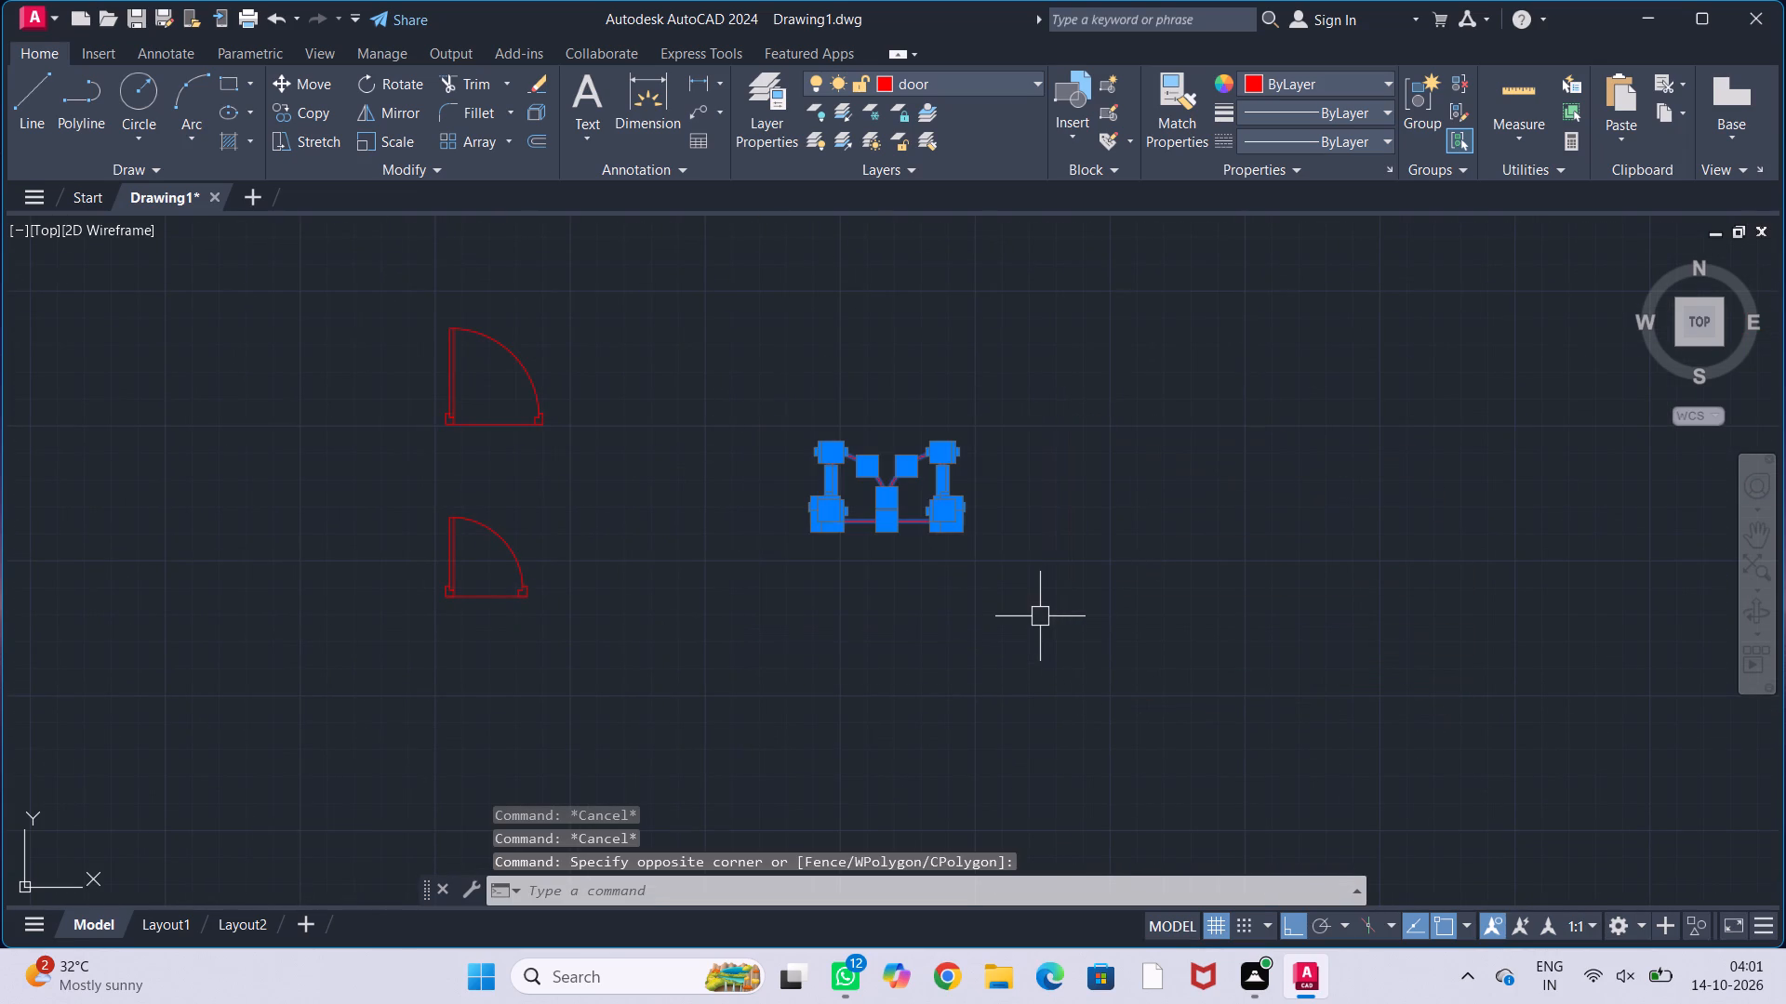
{"action": "key", "text": "b"}
{"action": "key", "text": "Return"}
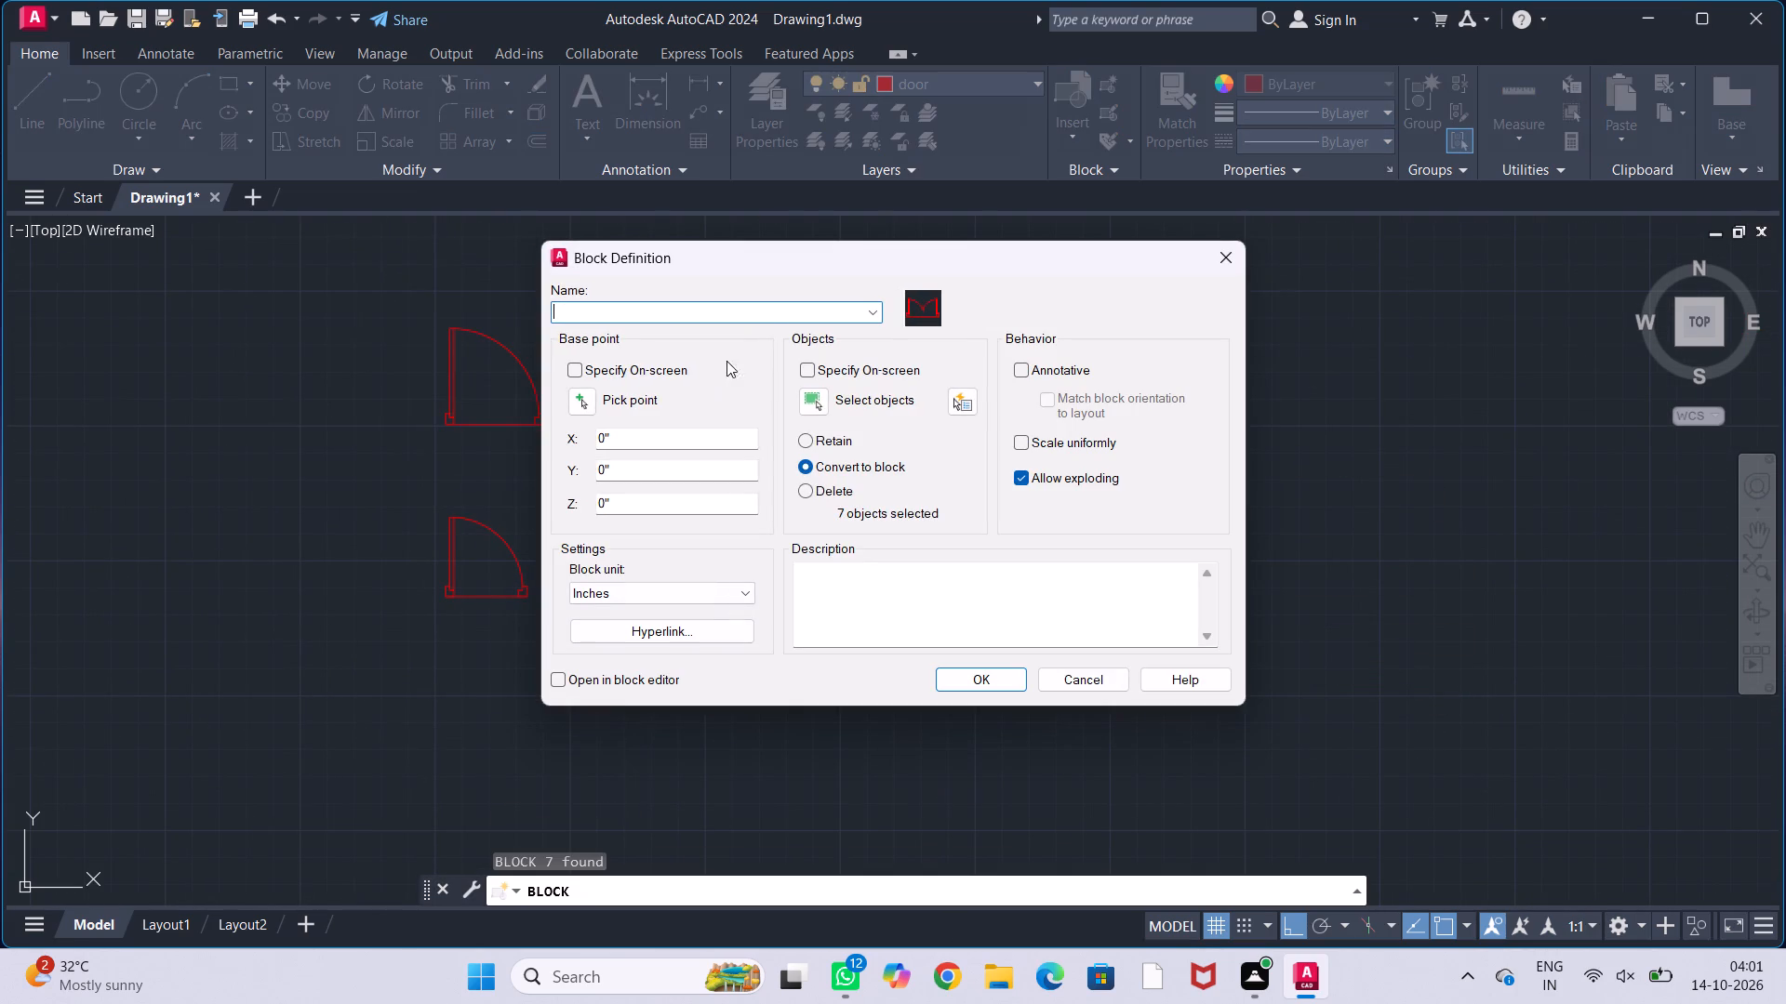
{"action": "left_click", "coordinate": [766, 306]}
{"action": "type", "text": "d3"}
{"action": "left_click", "coordinate": [1006, 684]}
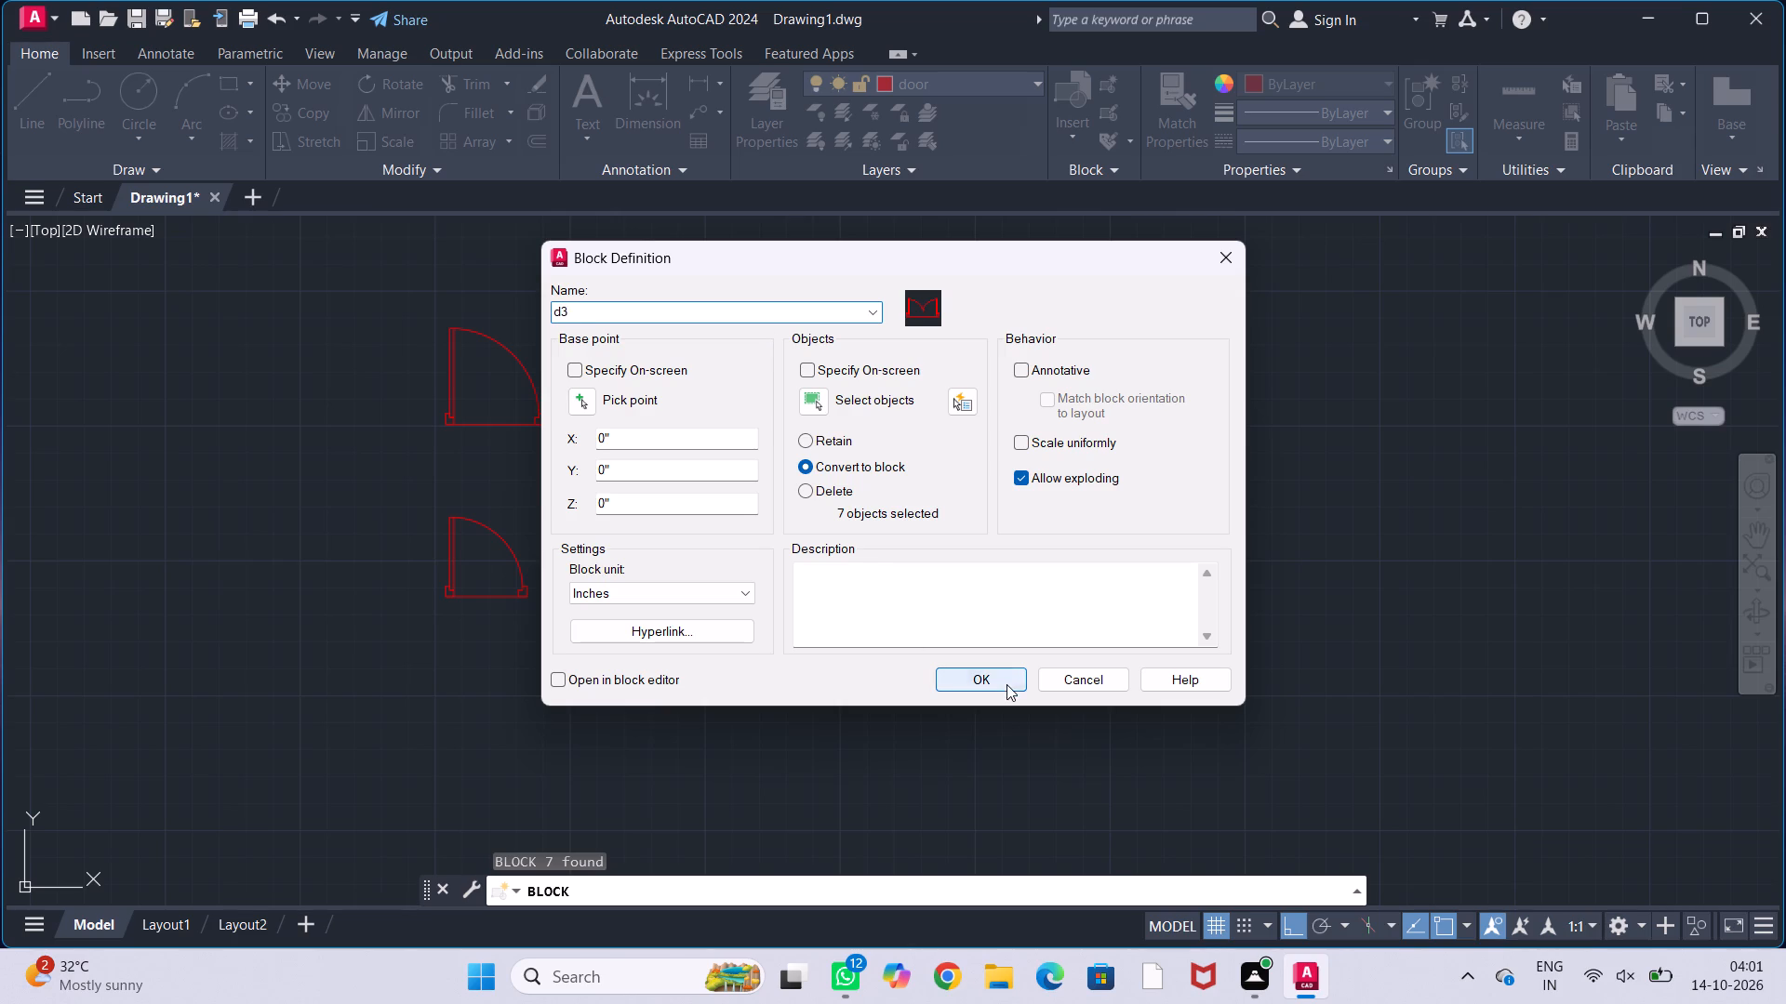
Make the window layer current and draw a 9" by 3' upright rectangle in the empty space beside the floor plan.
{"action": "scroll", "coordinate": [874, 536], "scroll_direction": "down", "scroll_amount": 2}
{"action": "middle_click_drag", "start_coordinate": [780, 596], "coordinate": [841, 571]}
{"action": "middle_click_drag", "start_coordinate": [785, 460], "coordinate": [823, 635]}
{"action": "scroll", "coordinate": [611, 500], "scroll_direction": "up", "scroll_amount": 2}
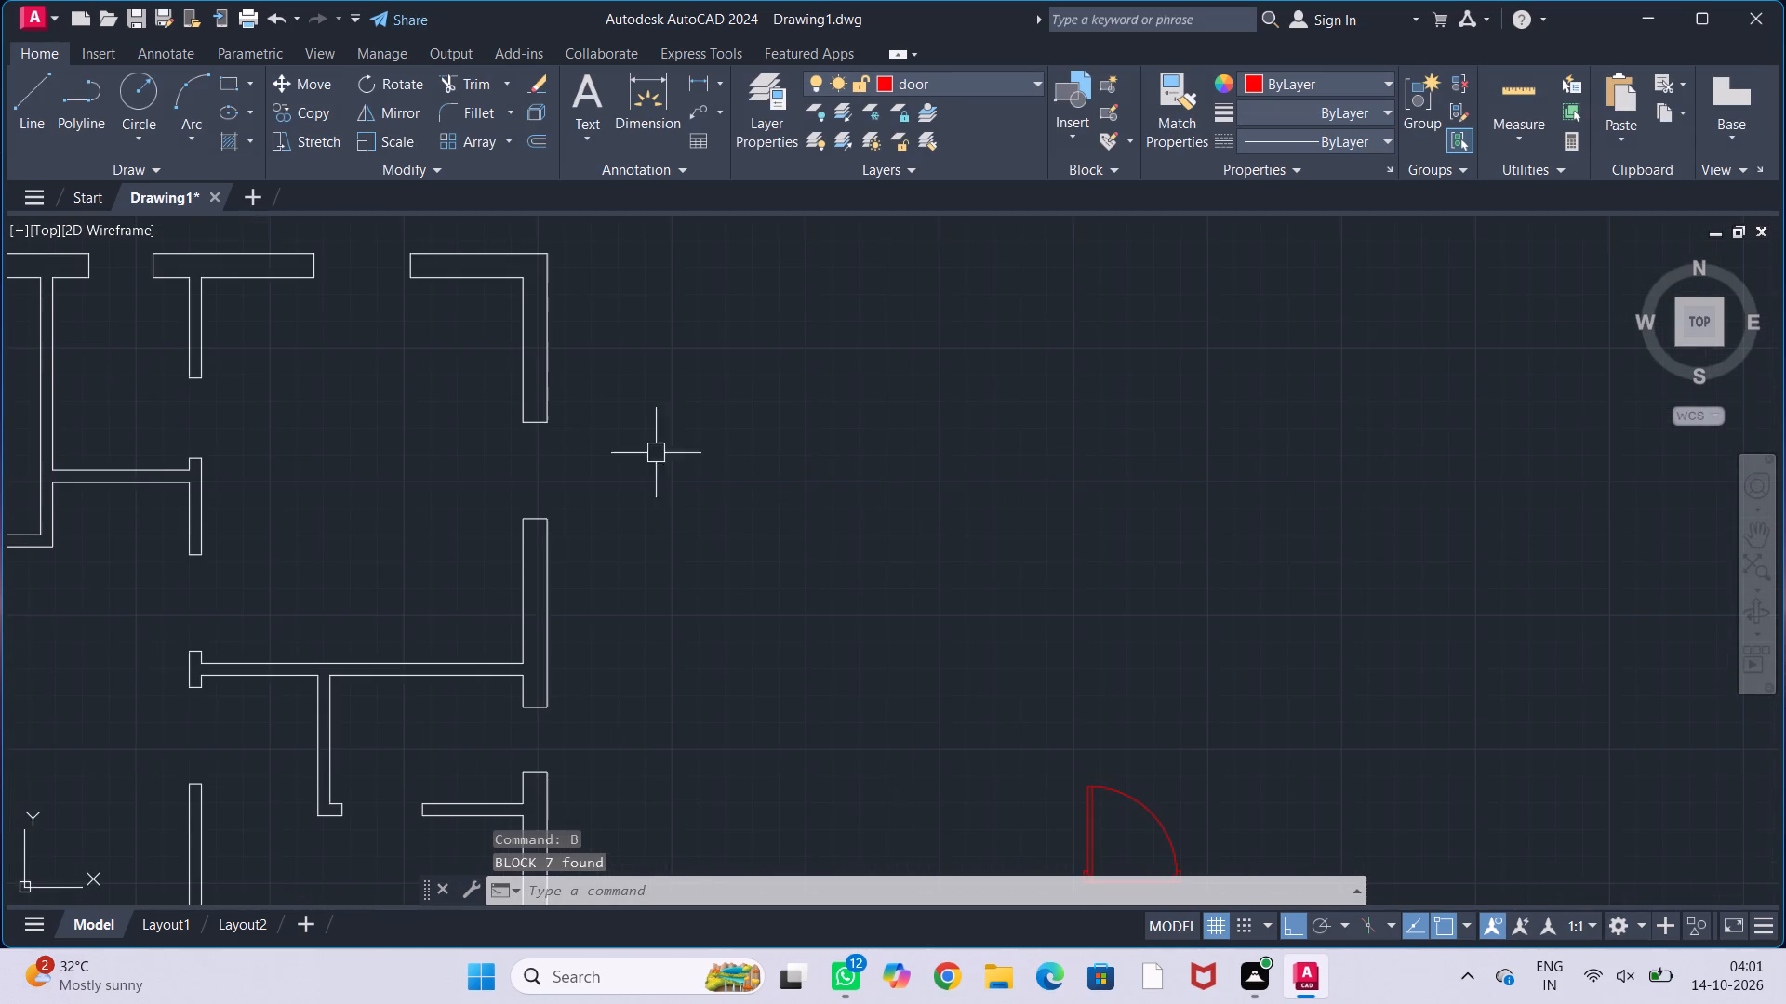
{"action": "middle_click", "coordinate": [688, 454]}
{"action": "left_click", "coordinate": [975, 78]}
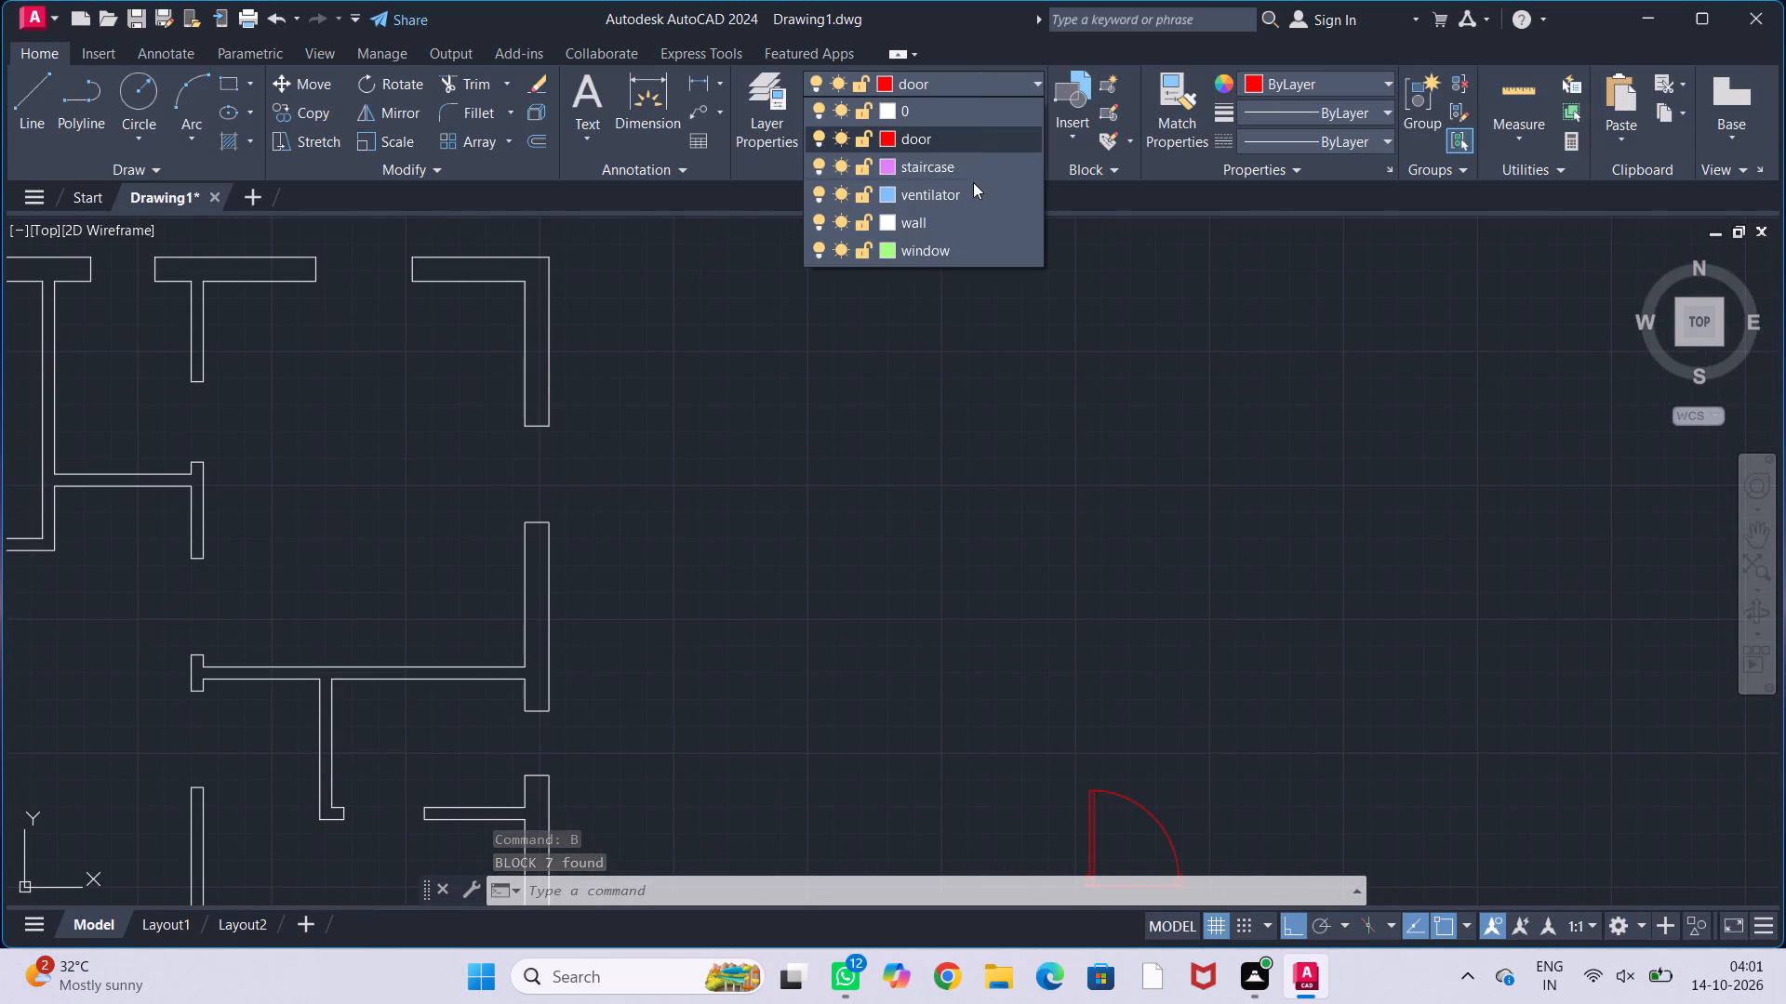
{"action": "left_click", "coordinate": [978, 251]}
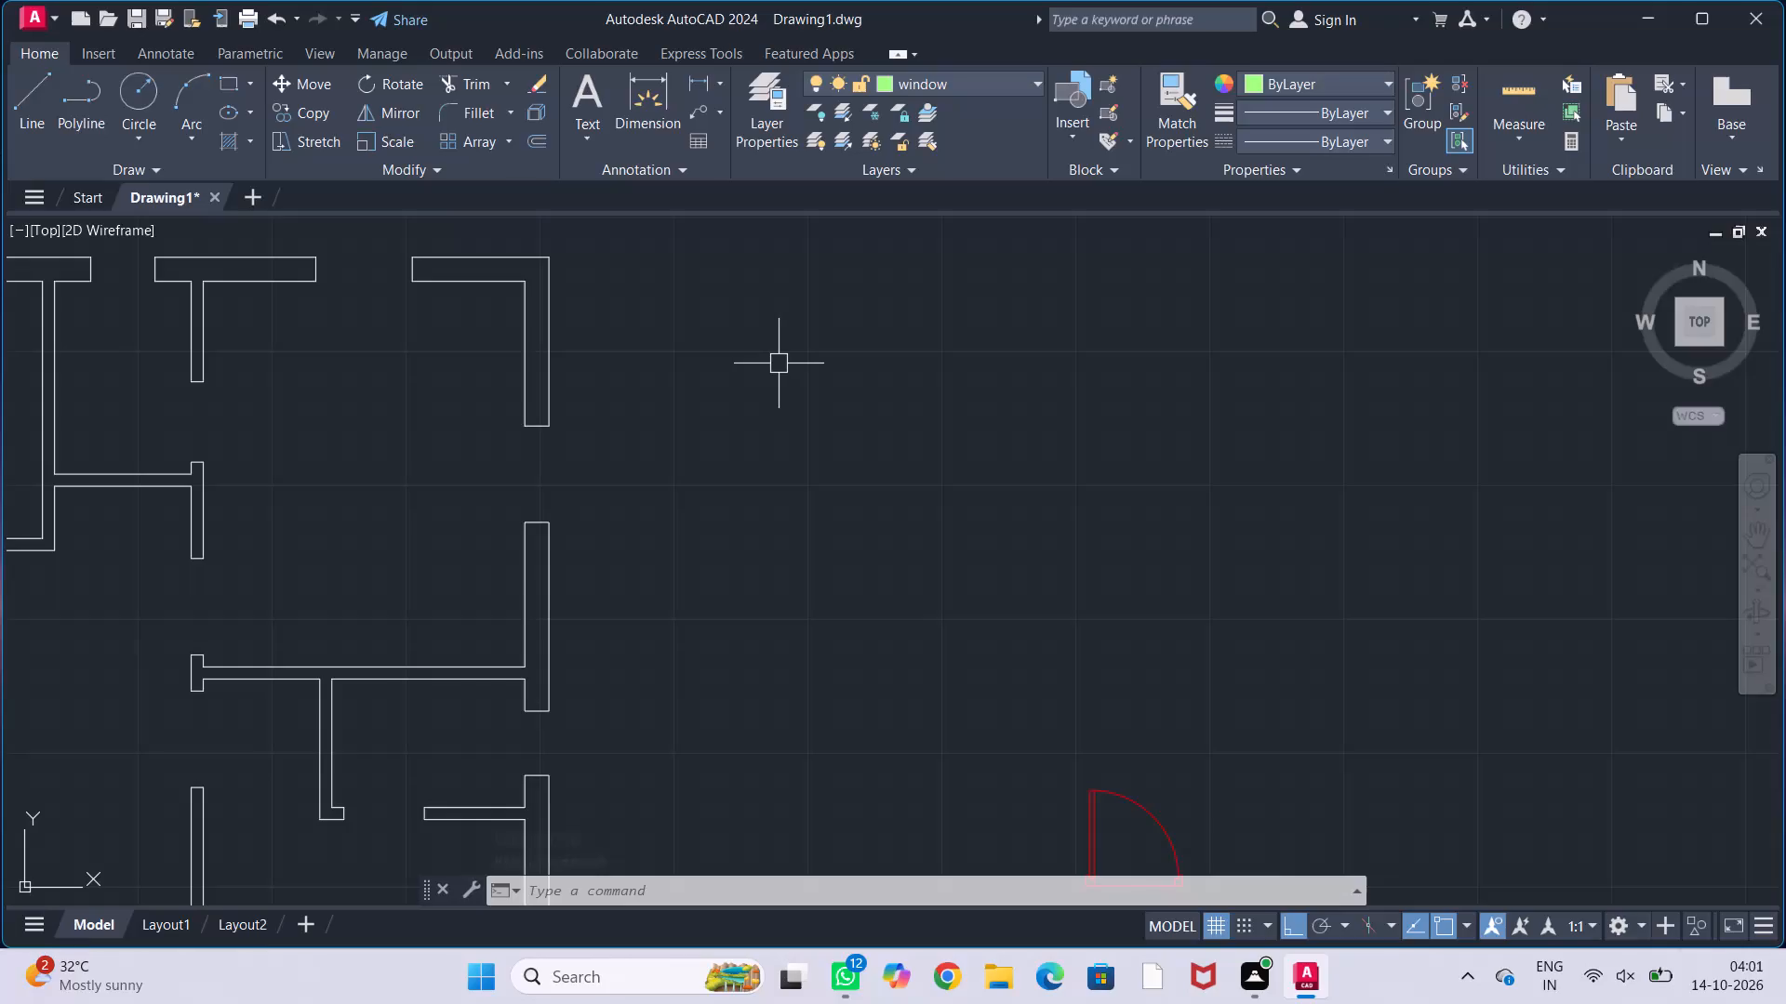
{"action": "type", "text": "rec"}
{"action": "key", "text": "Return"}
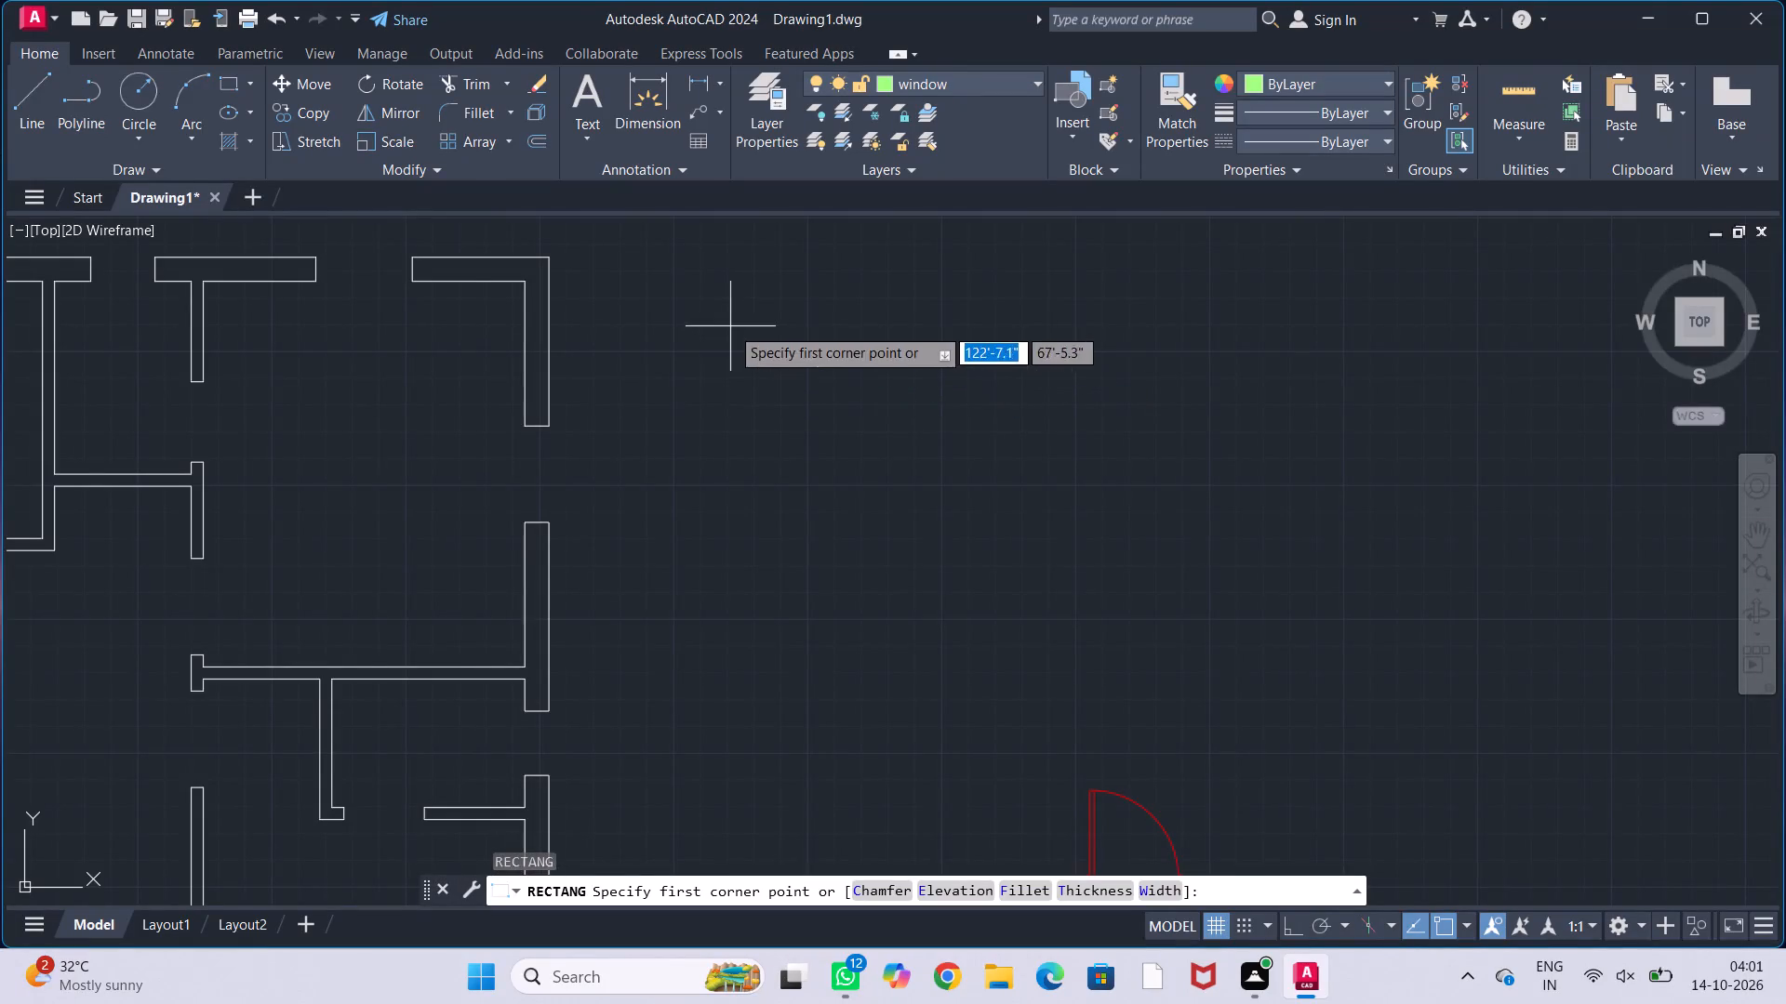
{"action": "left_click", "coordinate": [732, 326]}
{"action": "key", "text": "9"}
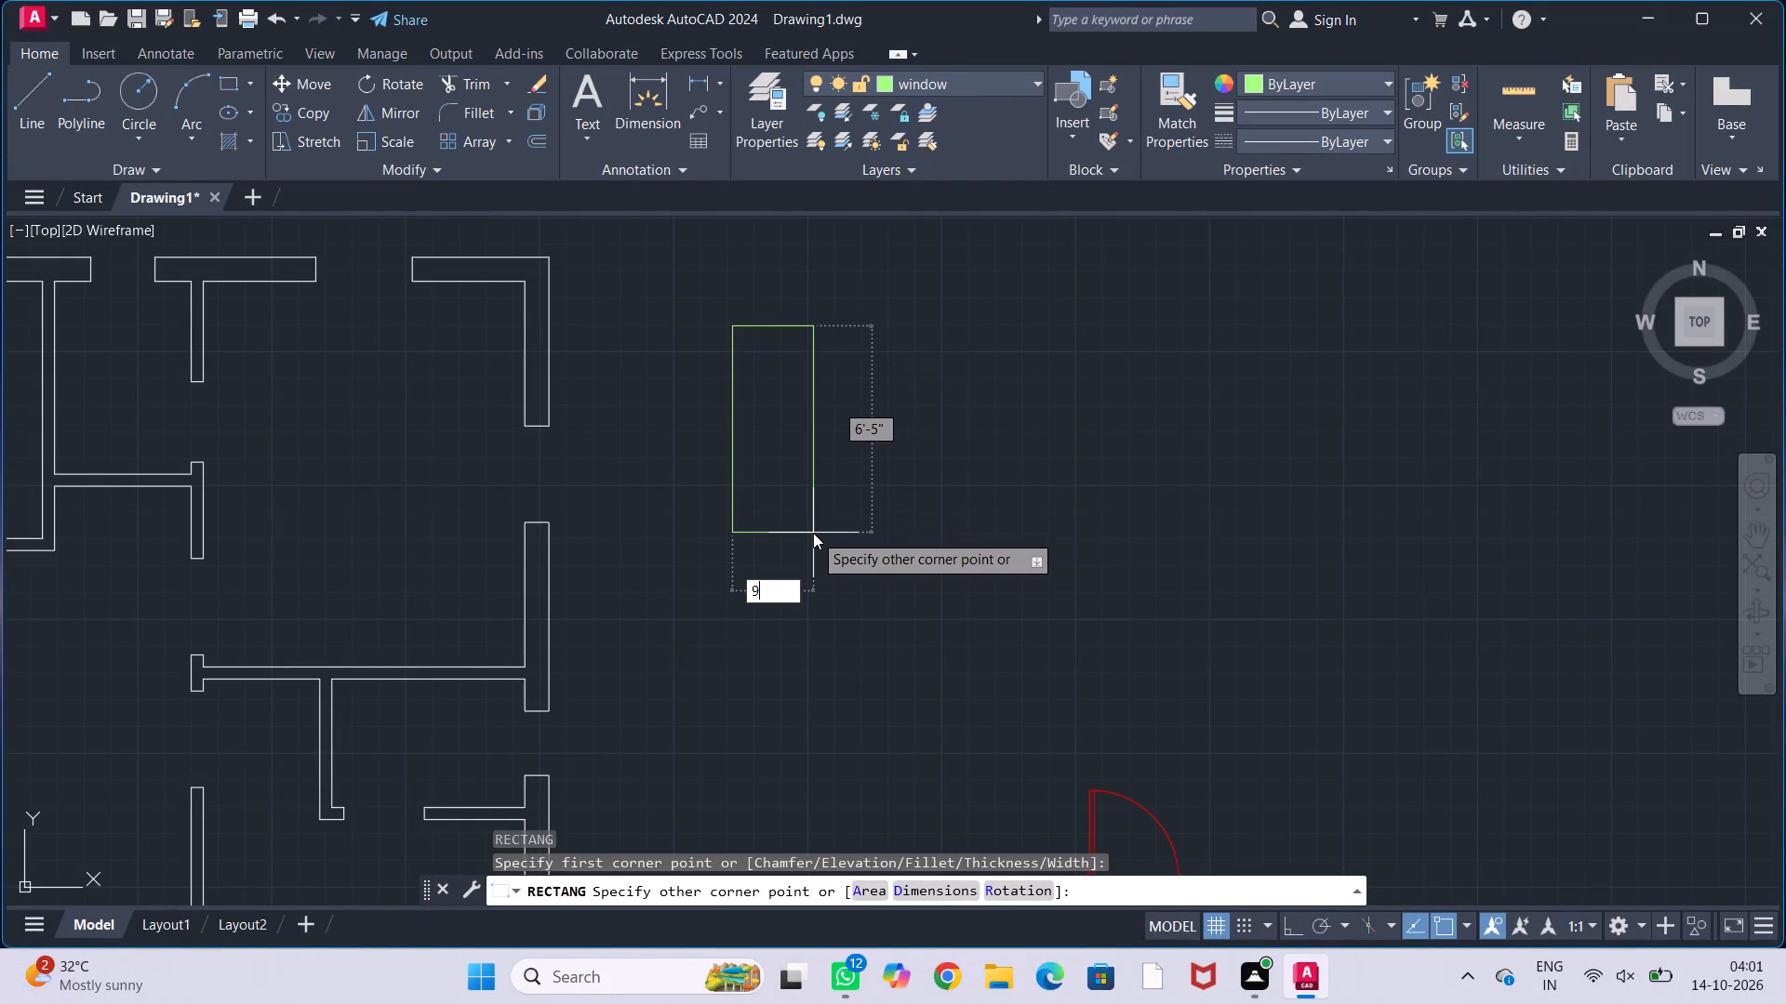
{"action": "key", "text": "shift+quotedbl"}
{"action": "type", "text": ",3'"}
{"action": "key", "text": "Return"}
Draw a vertical centre line through the 9" by 3' window rectangle, from its top edge's midpoint to its bottom edge's midpoint.
{"action": "middle_click_drag", "start_coordinate": [905, 318], "coordinate": [850, 544]}
{"action": "scroll", "coordinate": [635, 479], "scroll_direction": "up", "scroll_amount": 2}
{"action": "middle_click_drag", "start_coordinate": [669, 528], "coordinate": [653, 441]}
{"action": "key", "text": "l"}
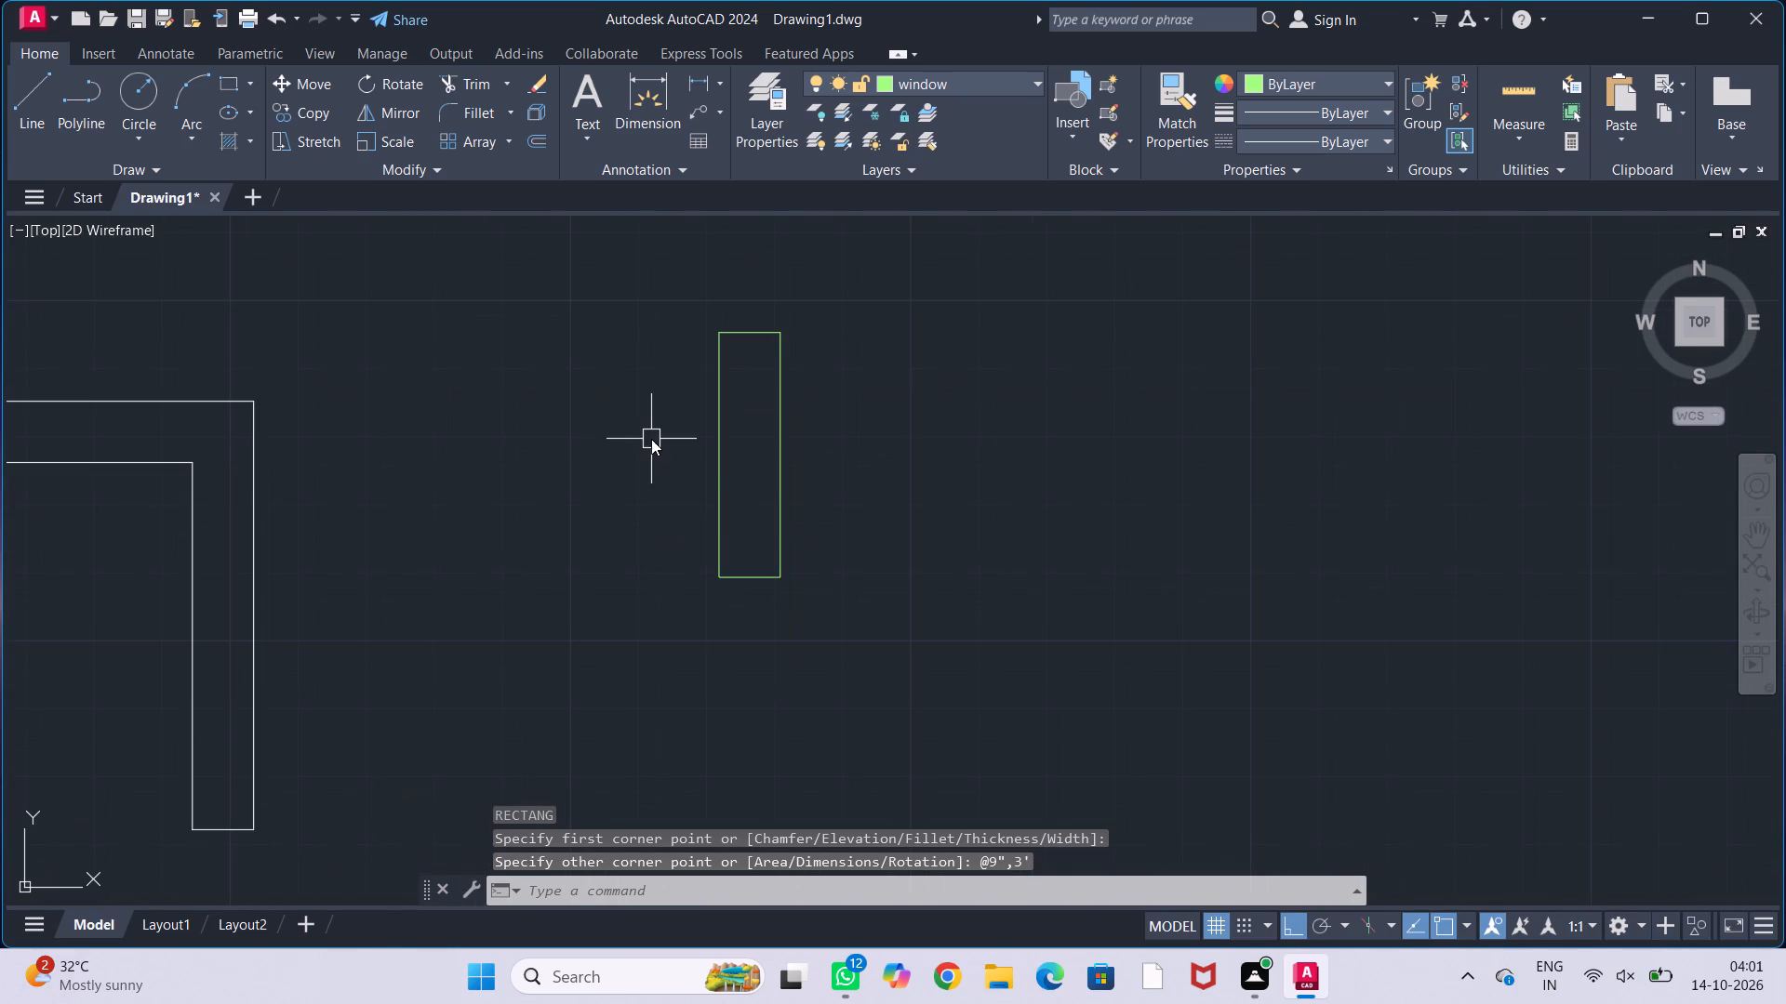
{"action": "key", "text": "Return"}
{"action": "left_click", "coordinate": [740, 337]}
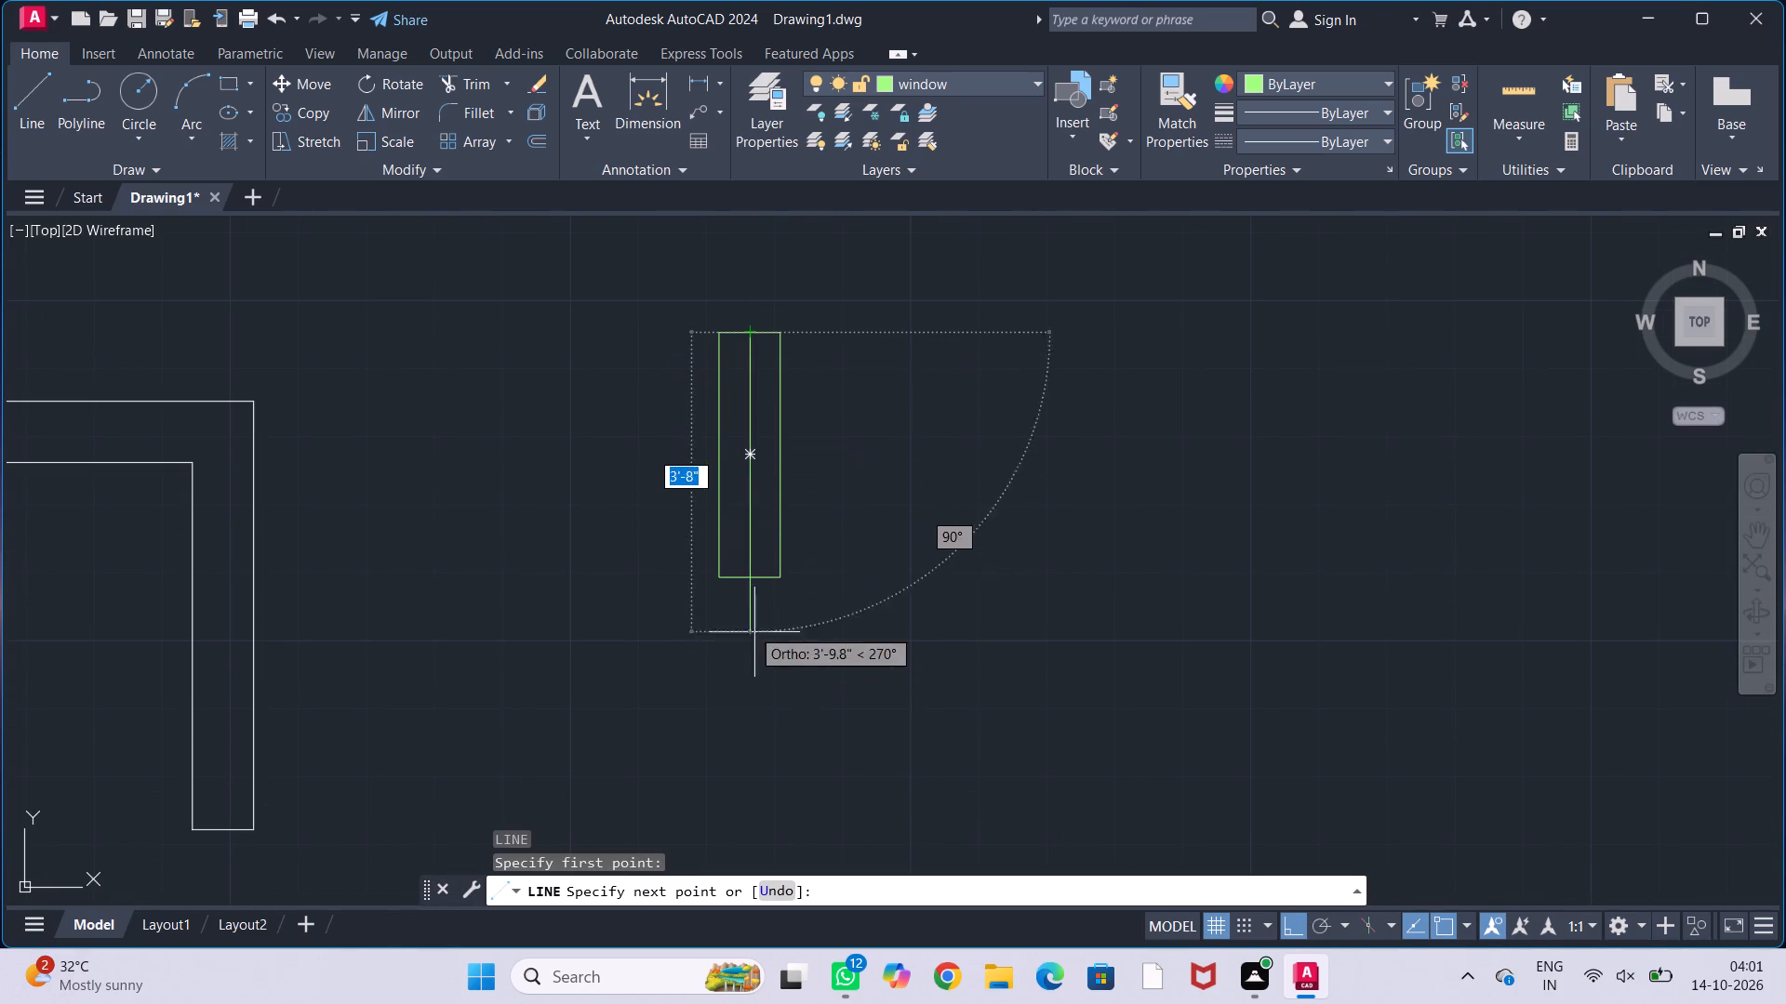
{"action": "left_click", "coordinate": [750, 585]}
{"action": "key", "text": "Escape"}
{"action": "key", "text": "Escape"}
{"action": "key", "text": "Escape"}
Offset the window's centre line by 1" to each side.
{"action": "scroll", "coordinate": [761, 473], "scroll_direction": "up", "scroll_amount": 1}
{"action": "middle_click_drag", "start_coordinate": [761, 471], "coordinate": [785, 516]}
{"action": "type", "text": "off"}
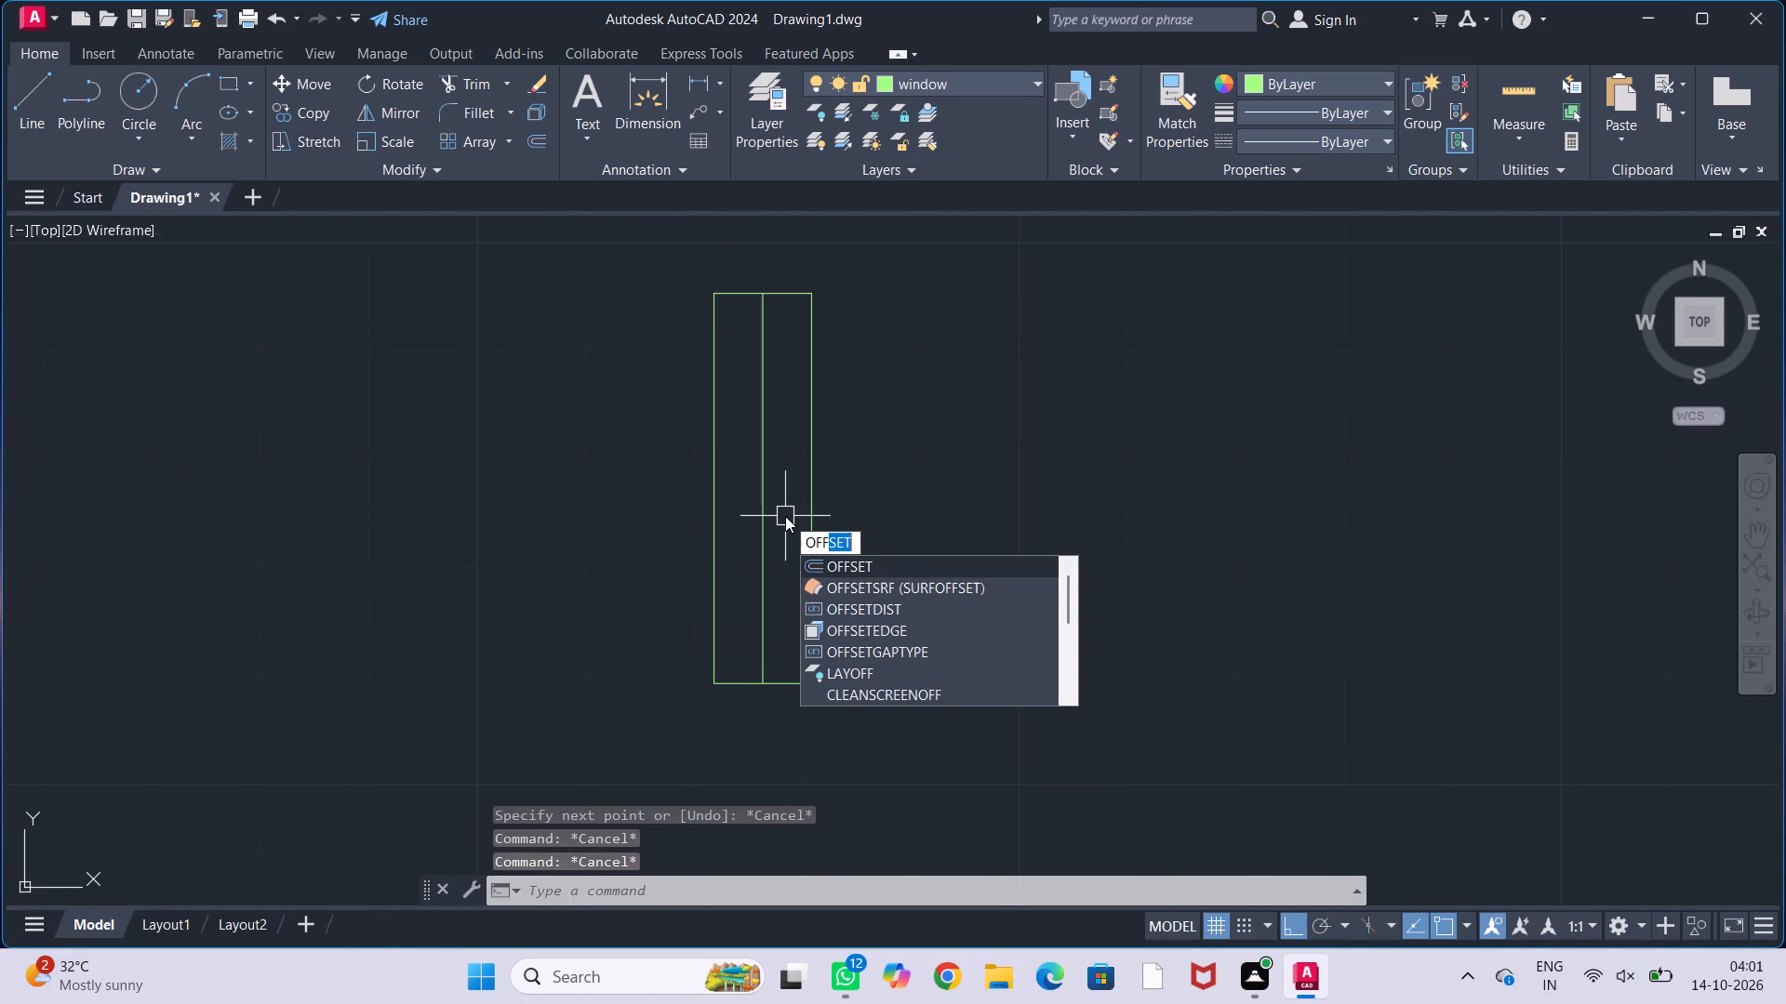
{"action": "key", "text": "Return"}
{"action": "type", "text": "1\""}
{"action": "key", "text": "Return"}
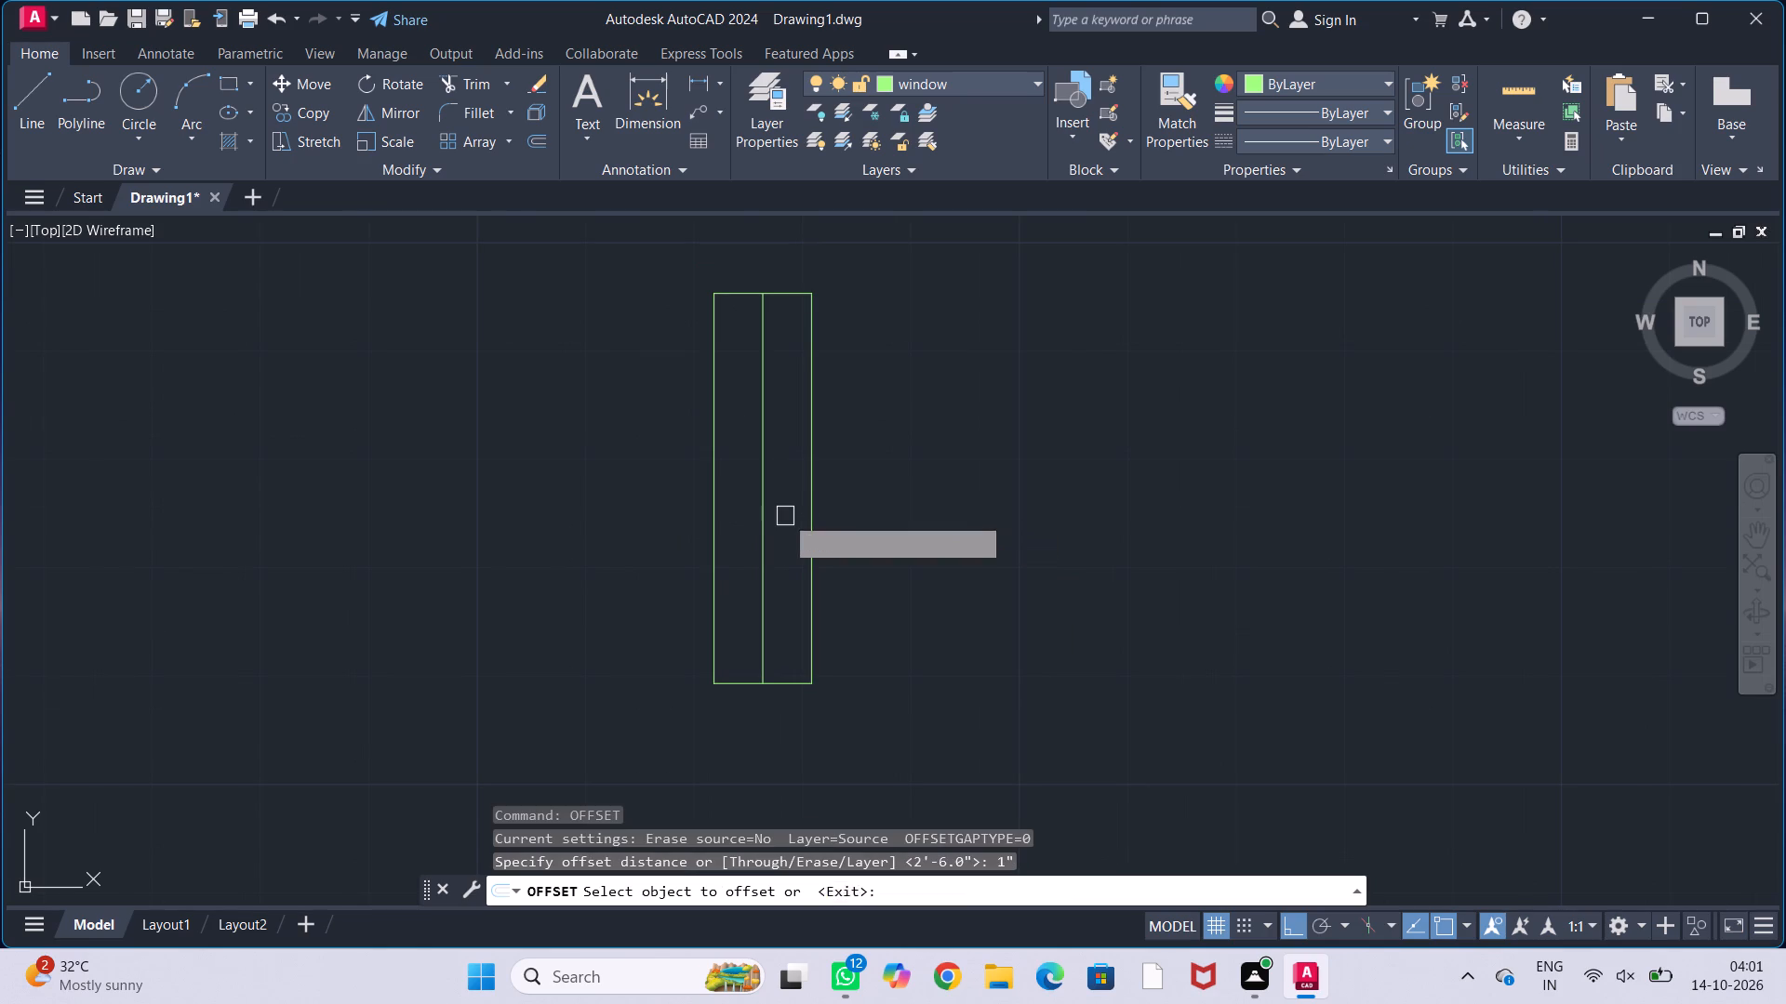
{"action": "left_click", "coordinate": [760, 568]}
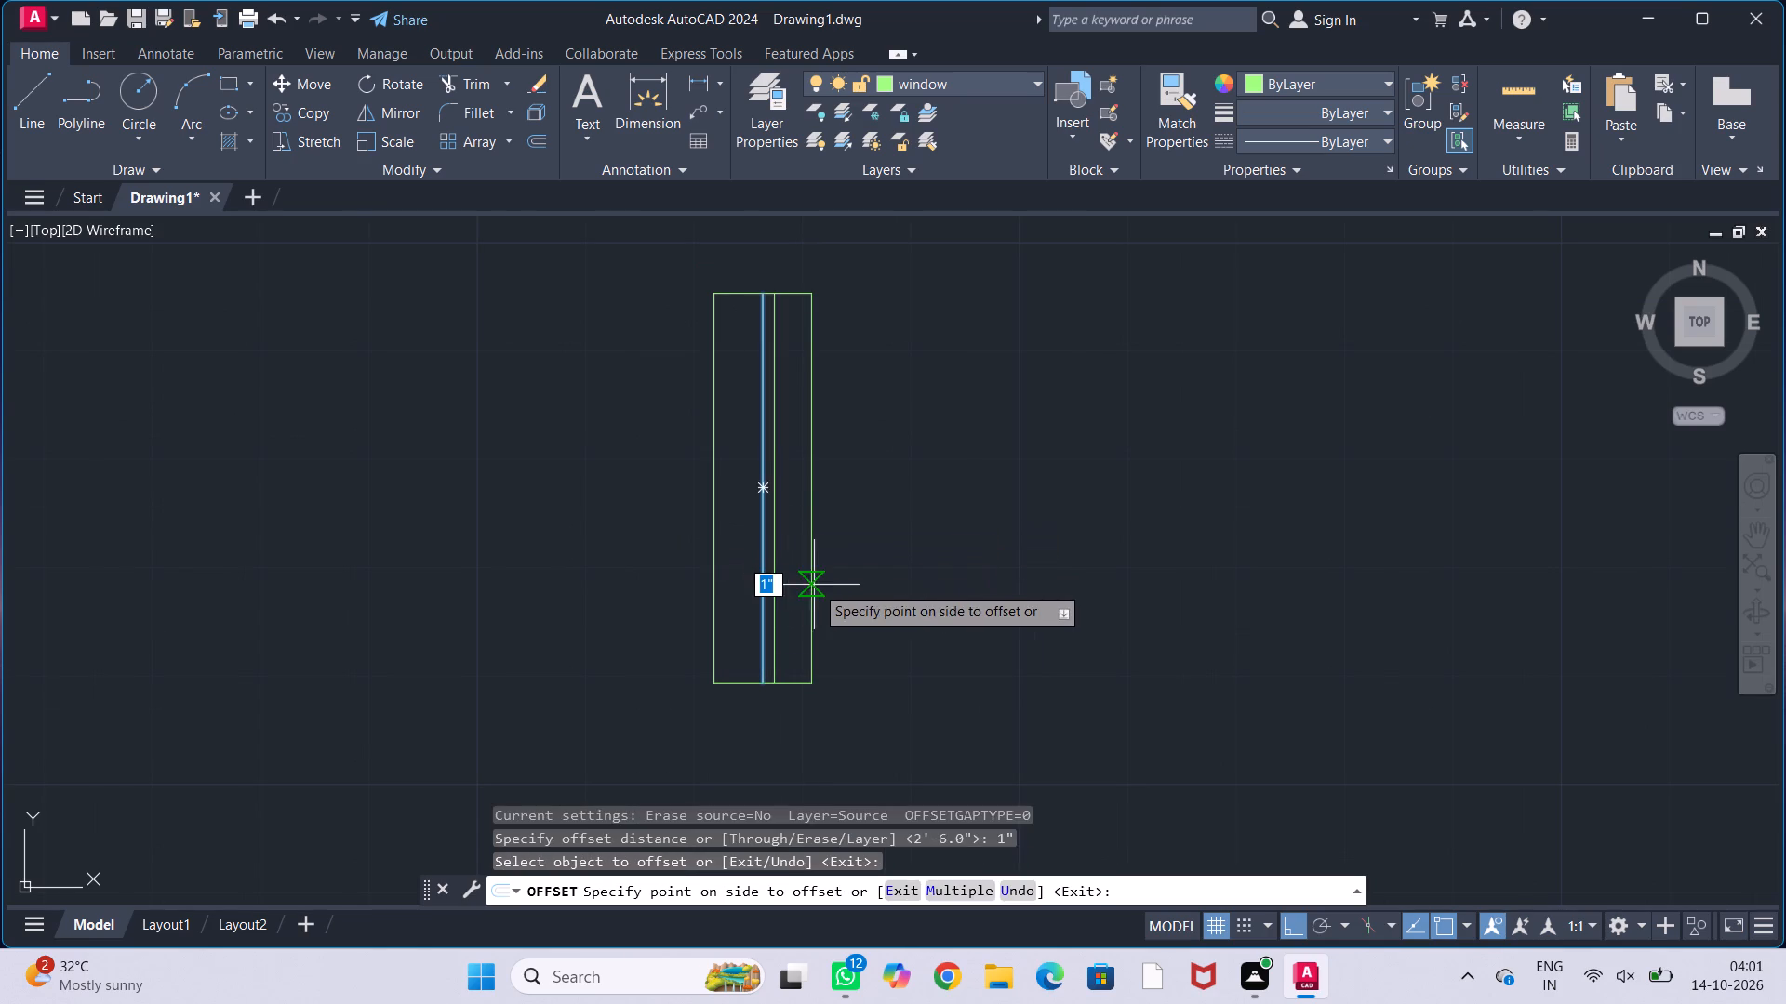
{"action": "left_click", "coordinate": [815, 587]}
{"action": "left_click", "coordinate": [761, 638]}
{"action": "left_click", "coordinate": [733, 641]}
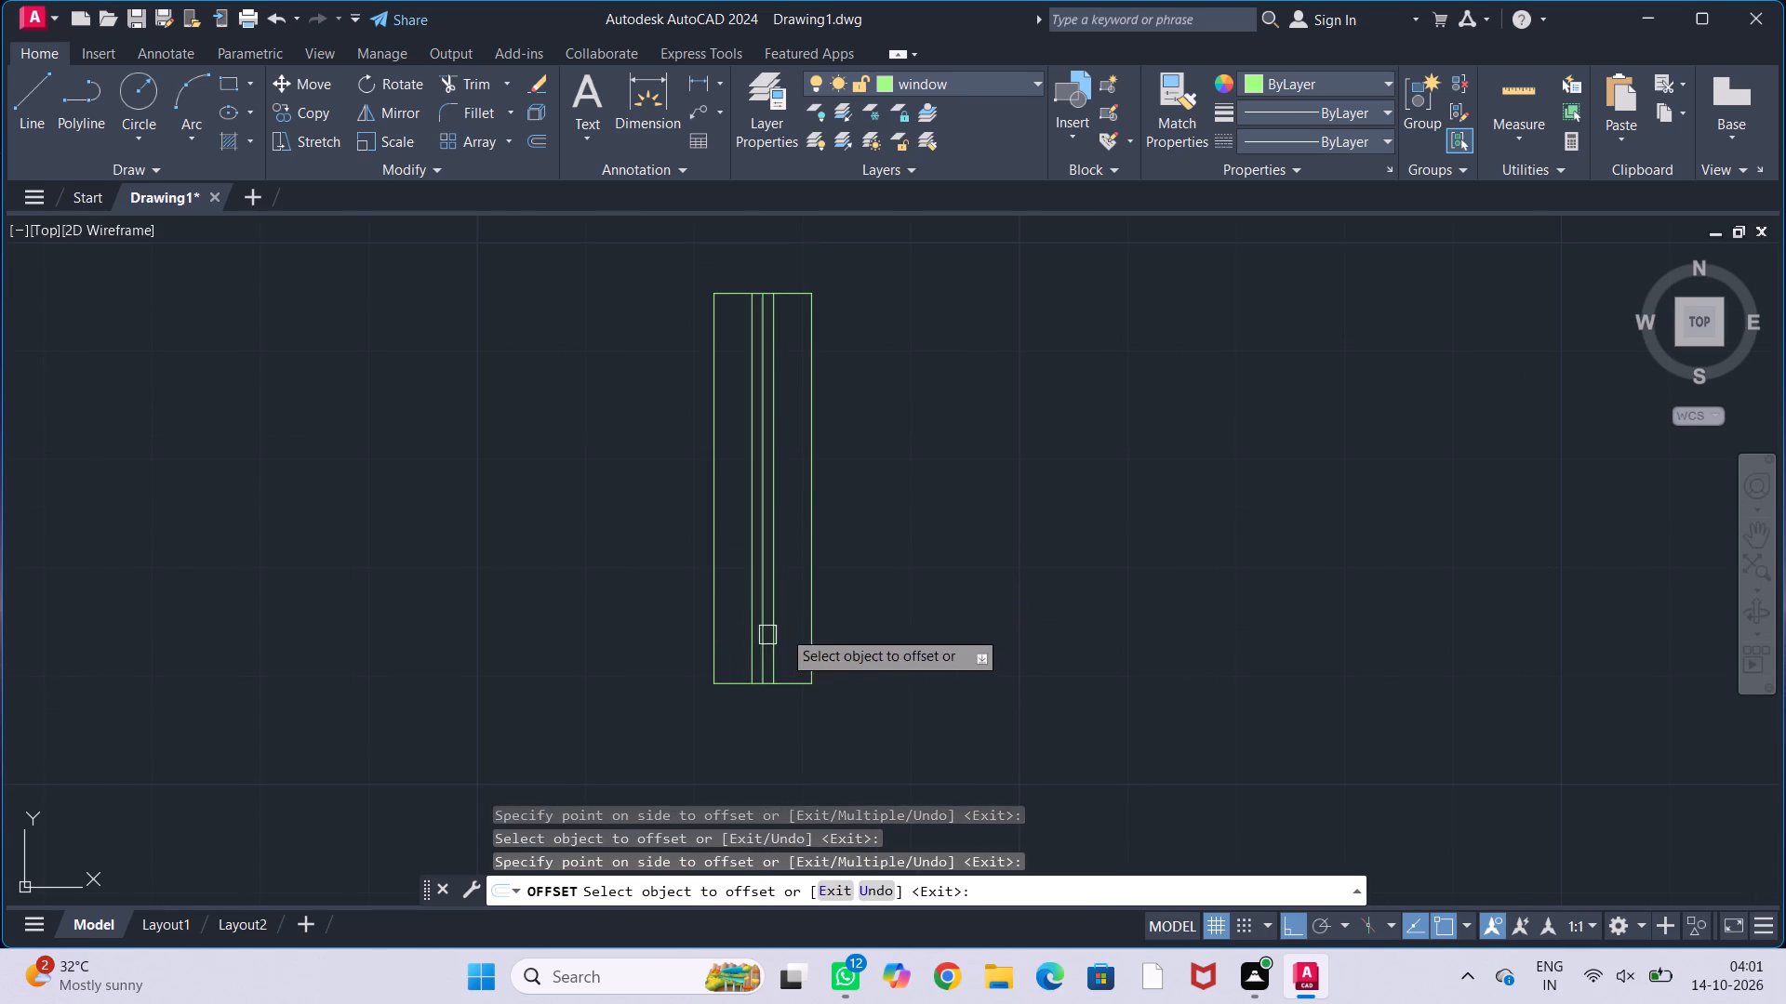
{"action": "key", "text": "Escape"}
{"action": "key", "text": "Escape"}
{"action": "key", "text": "Escape"}
{"action": "key", "text": "Escape"}
Erase the window's original centre line, keeping the two offset lines.
{"action": "left_click", "coordinate": [761, 644]}
{"action": "key", "text": "Escape"}
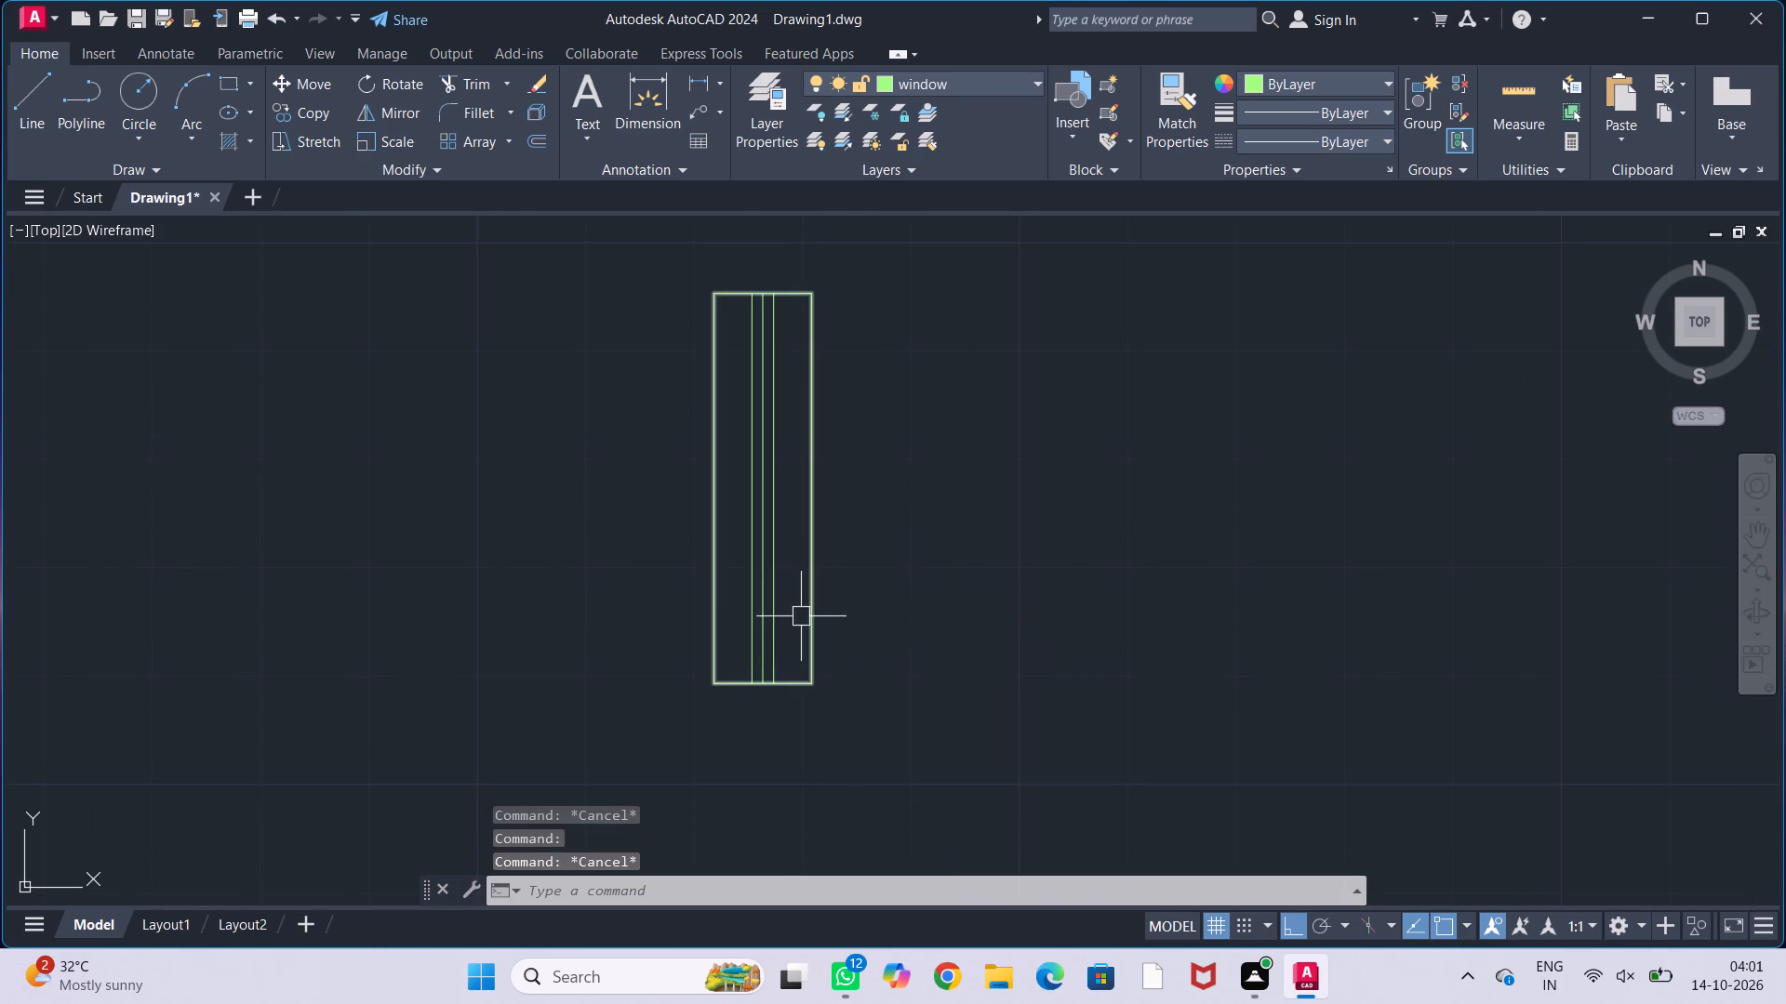
{"action": "key", "text": "Escape"}
{"action": "scroll", "coordinate": [739, 643], "scroll_direction": "up", "scroll_amount": 2}
{"action": "left_click", "coordinate": [785, 689]}
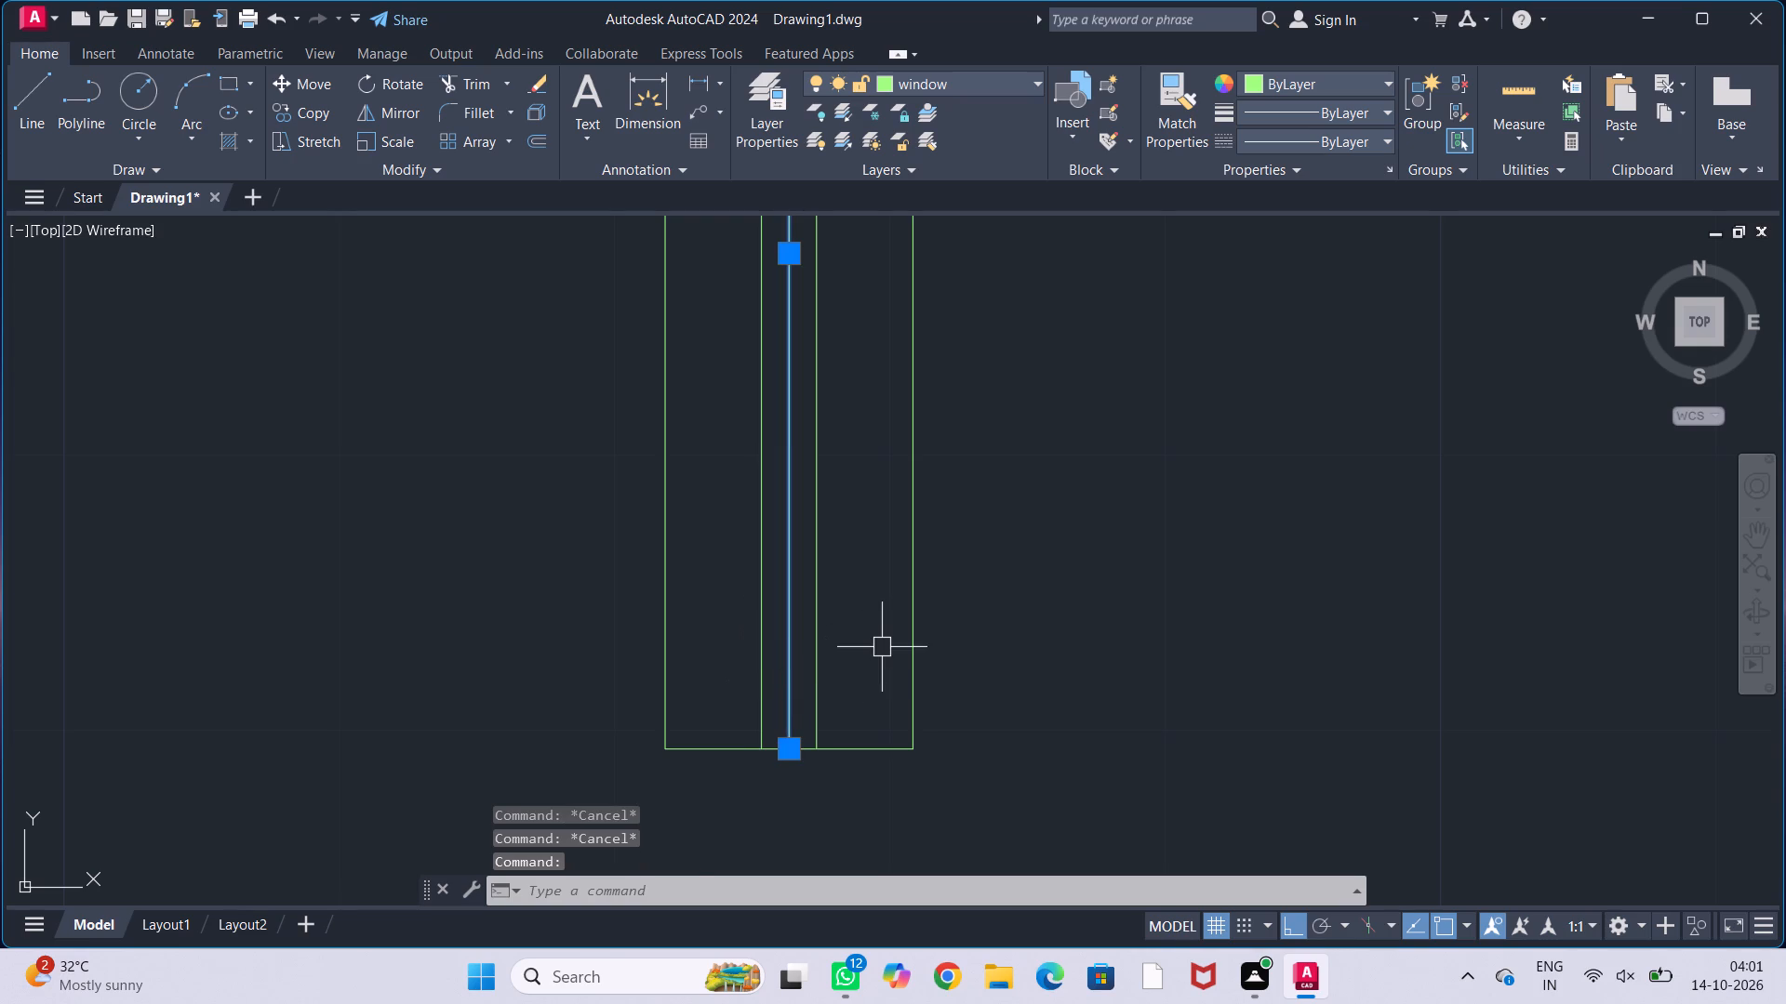
{"action": "key", "text": "Delete"}
Define the window rectangle and its two inner lines as a block named w1.
{"action": "scroll", "coordinate": [879, 647], "scroll_direction": "down", "scroll_amount": 3}
{"action": "left_click", "coordinate": [750, 402]}
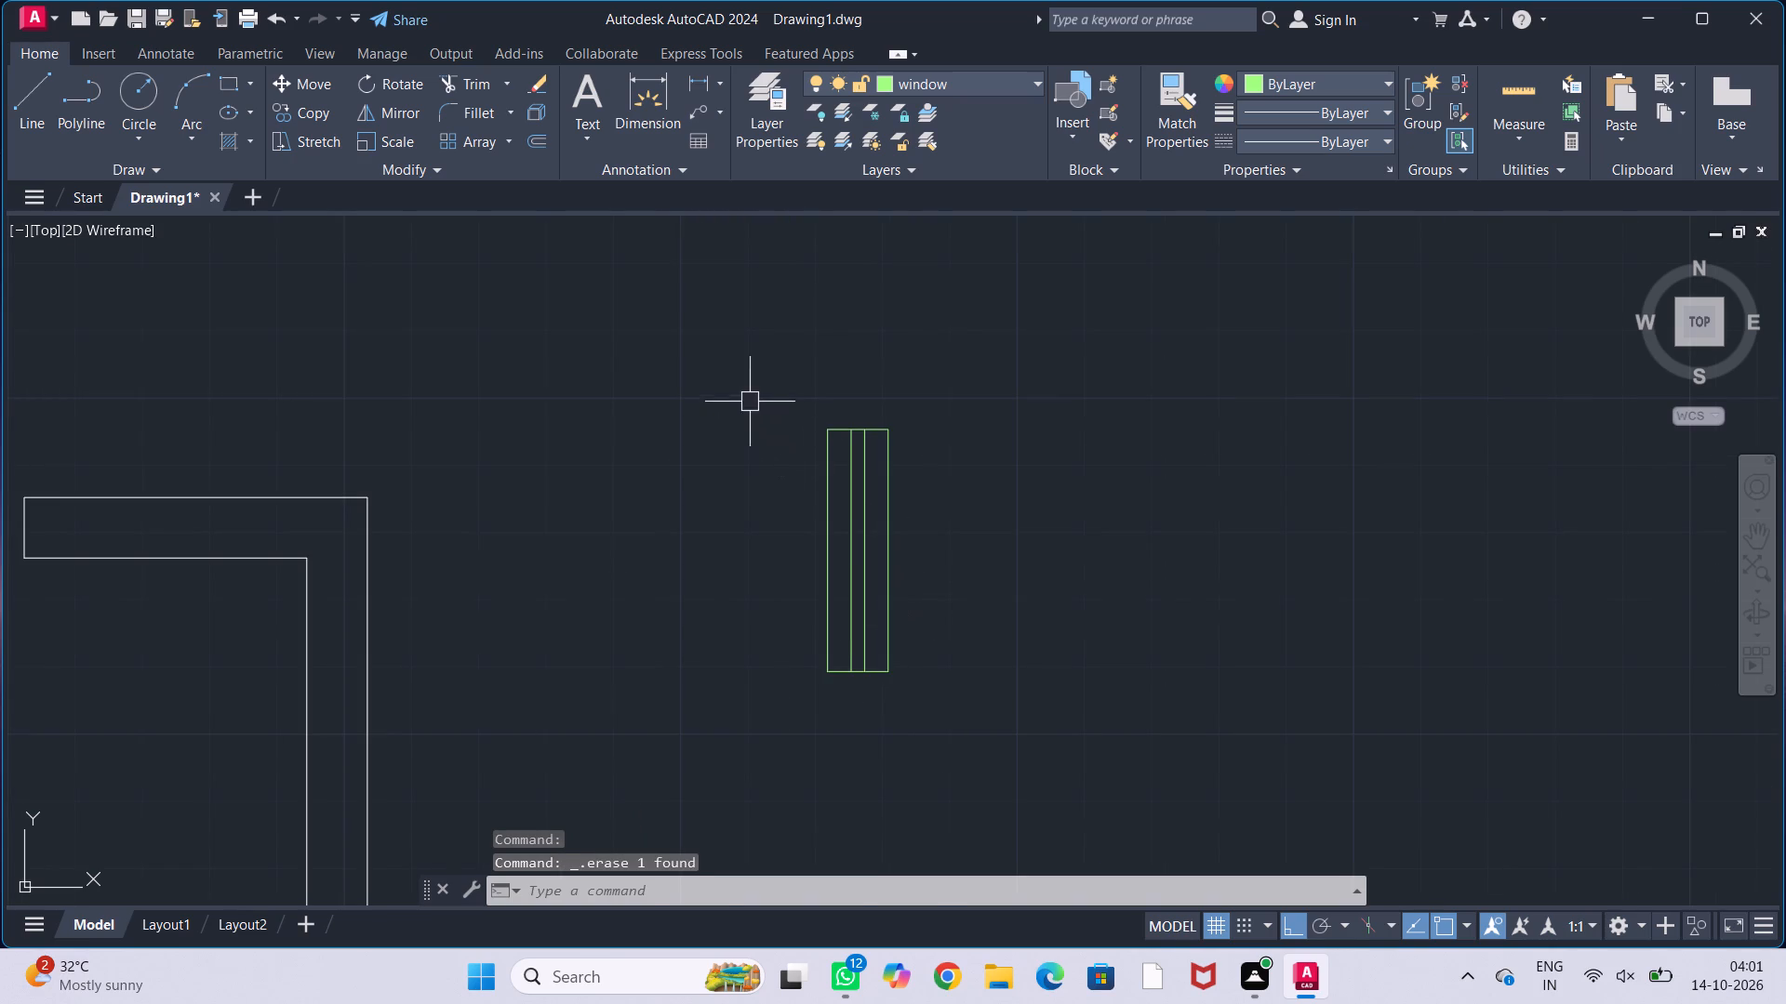
{"action": "left_click", "coordinate": [926, 758]}
{"action": "key", "text": "b"}
{"action": "key", "text": "Return"}
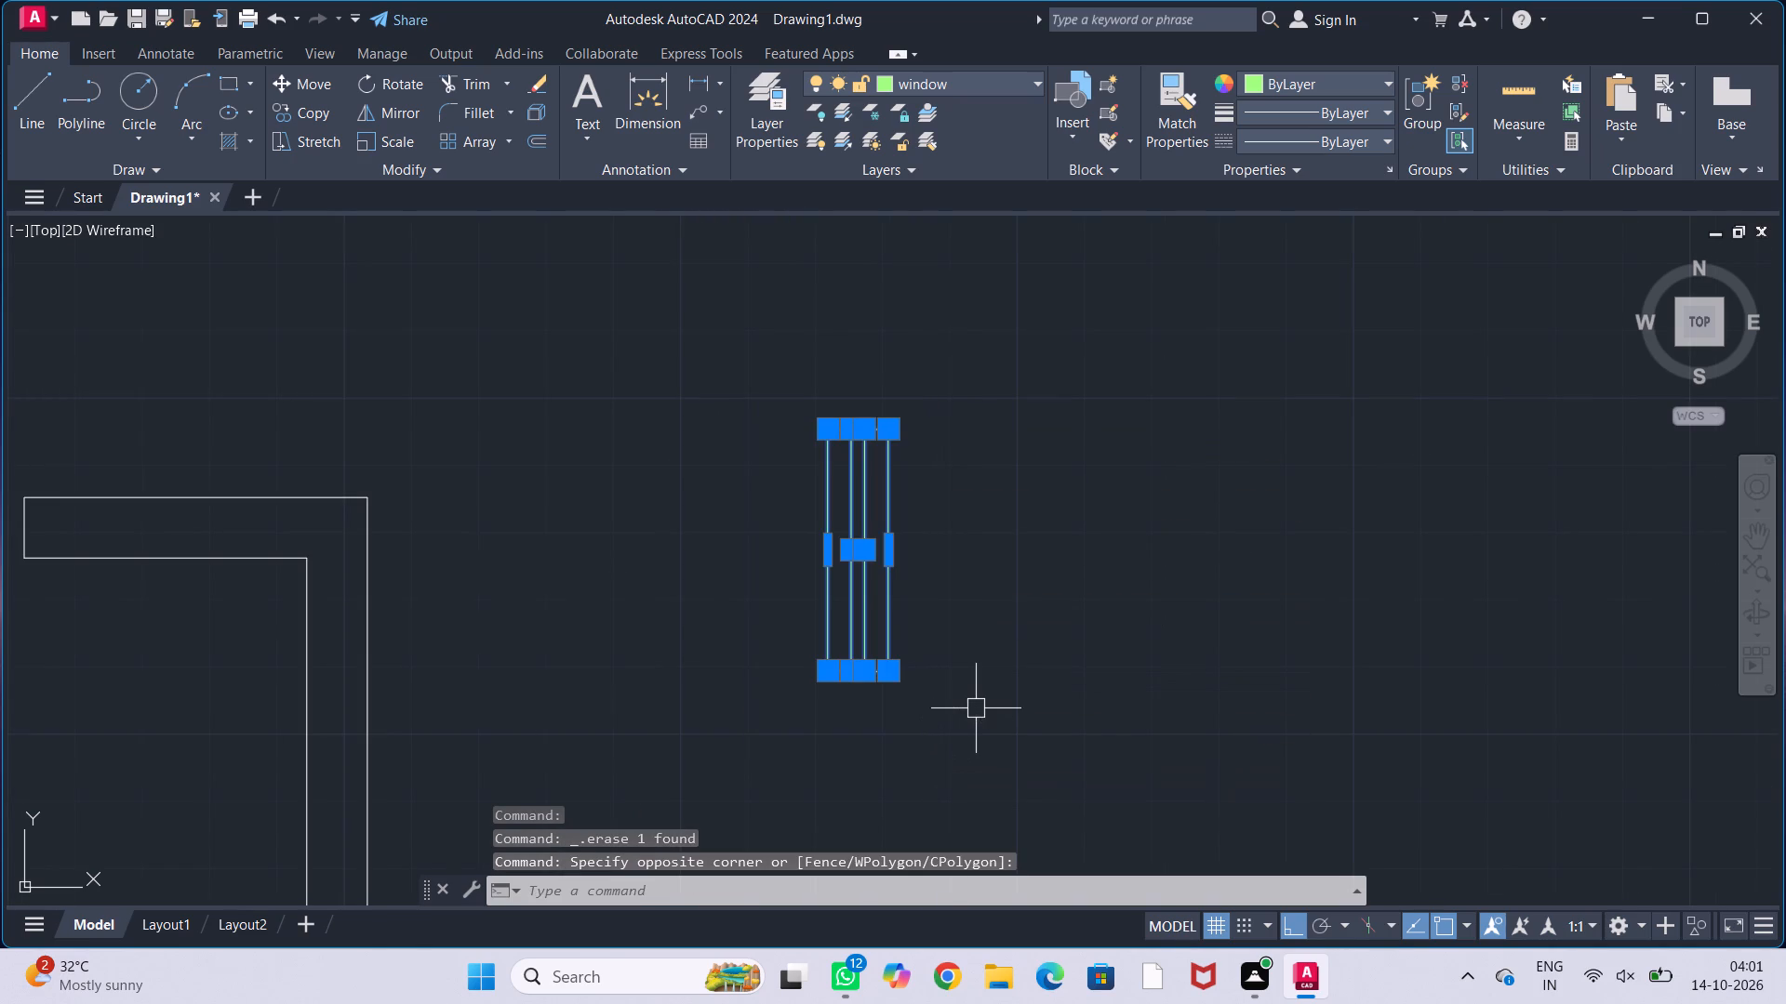
{"action": "left_click", "coordinate": [753, 310]}
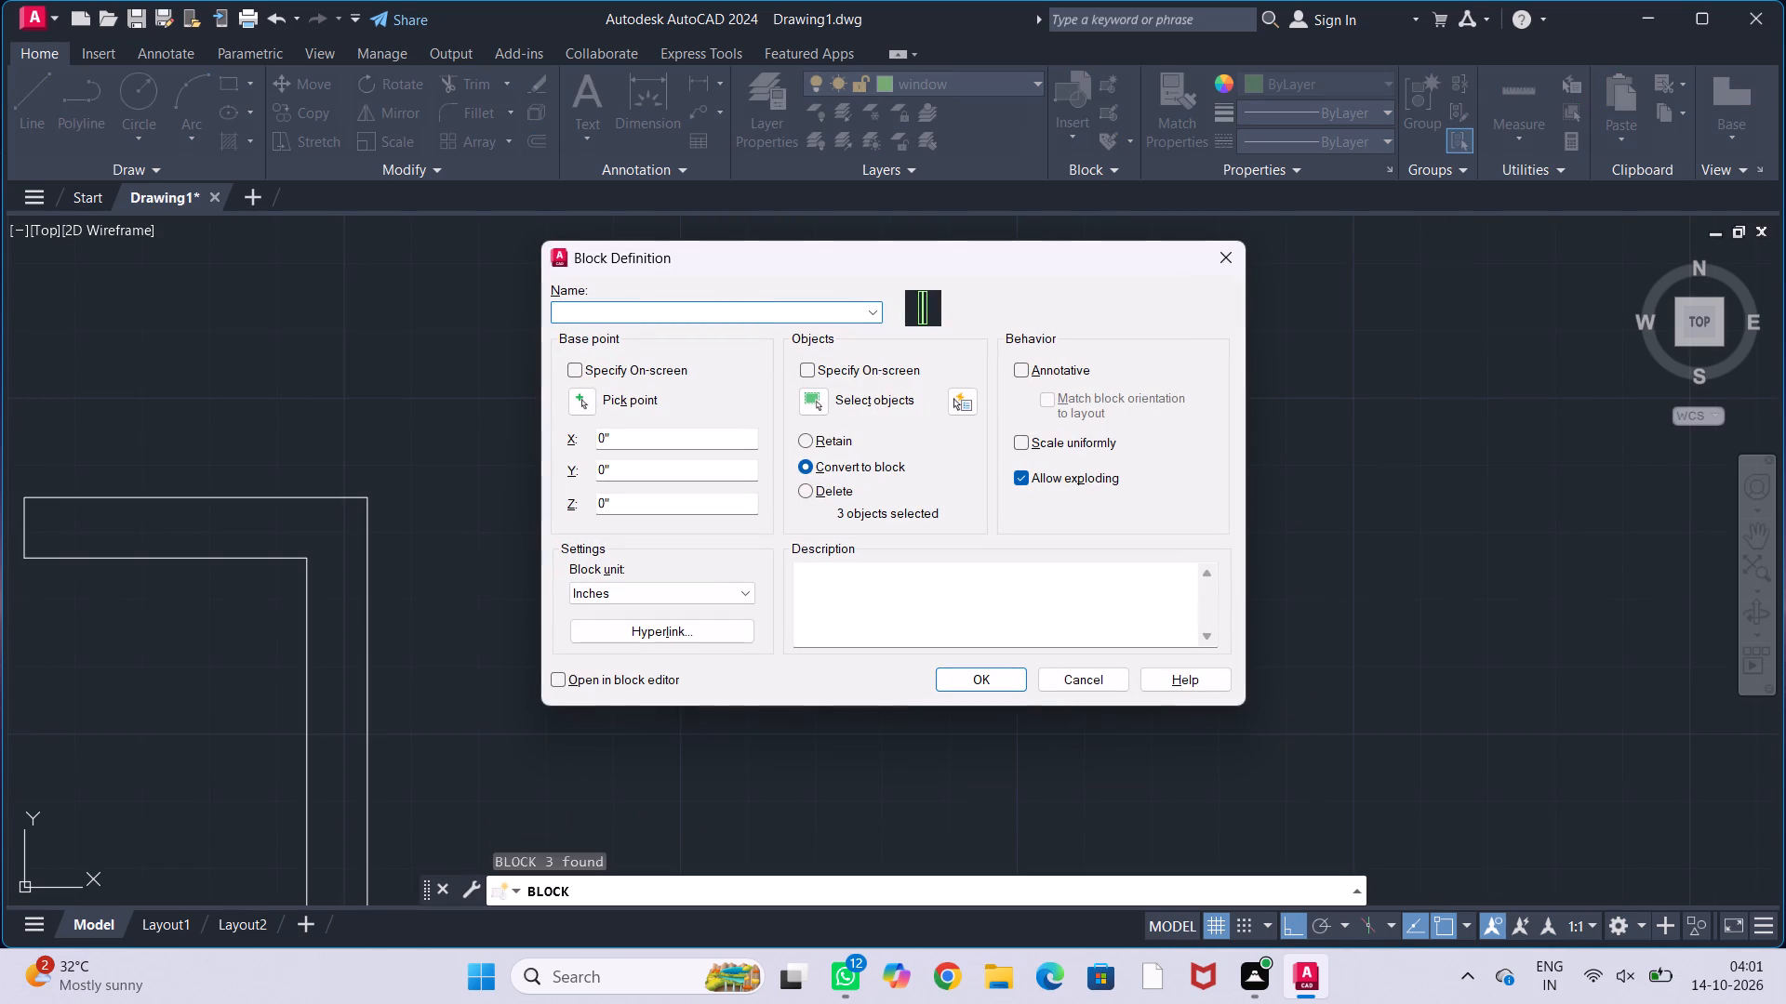
{"action": "type", "text": "w1"}
{"action": "left_click", "coordinate": [986, 686]}
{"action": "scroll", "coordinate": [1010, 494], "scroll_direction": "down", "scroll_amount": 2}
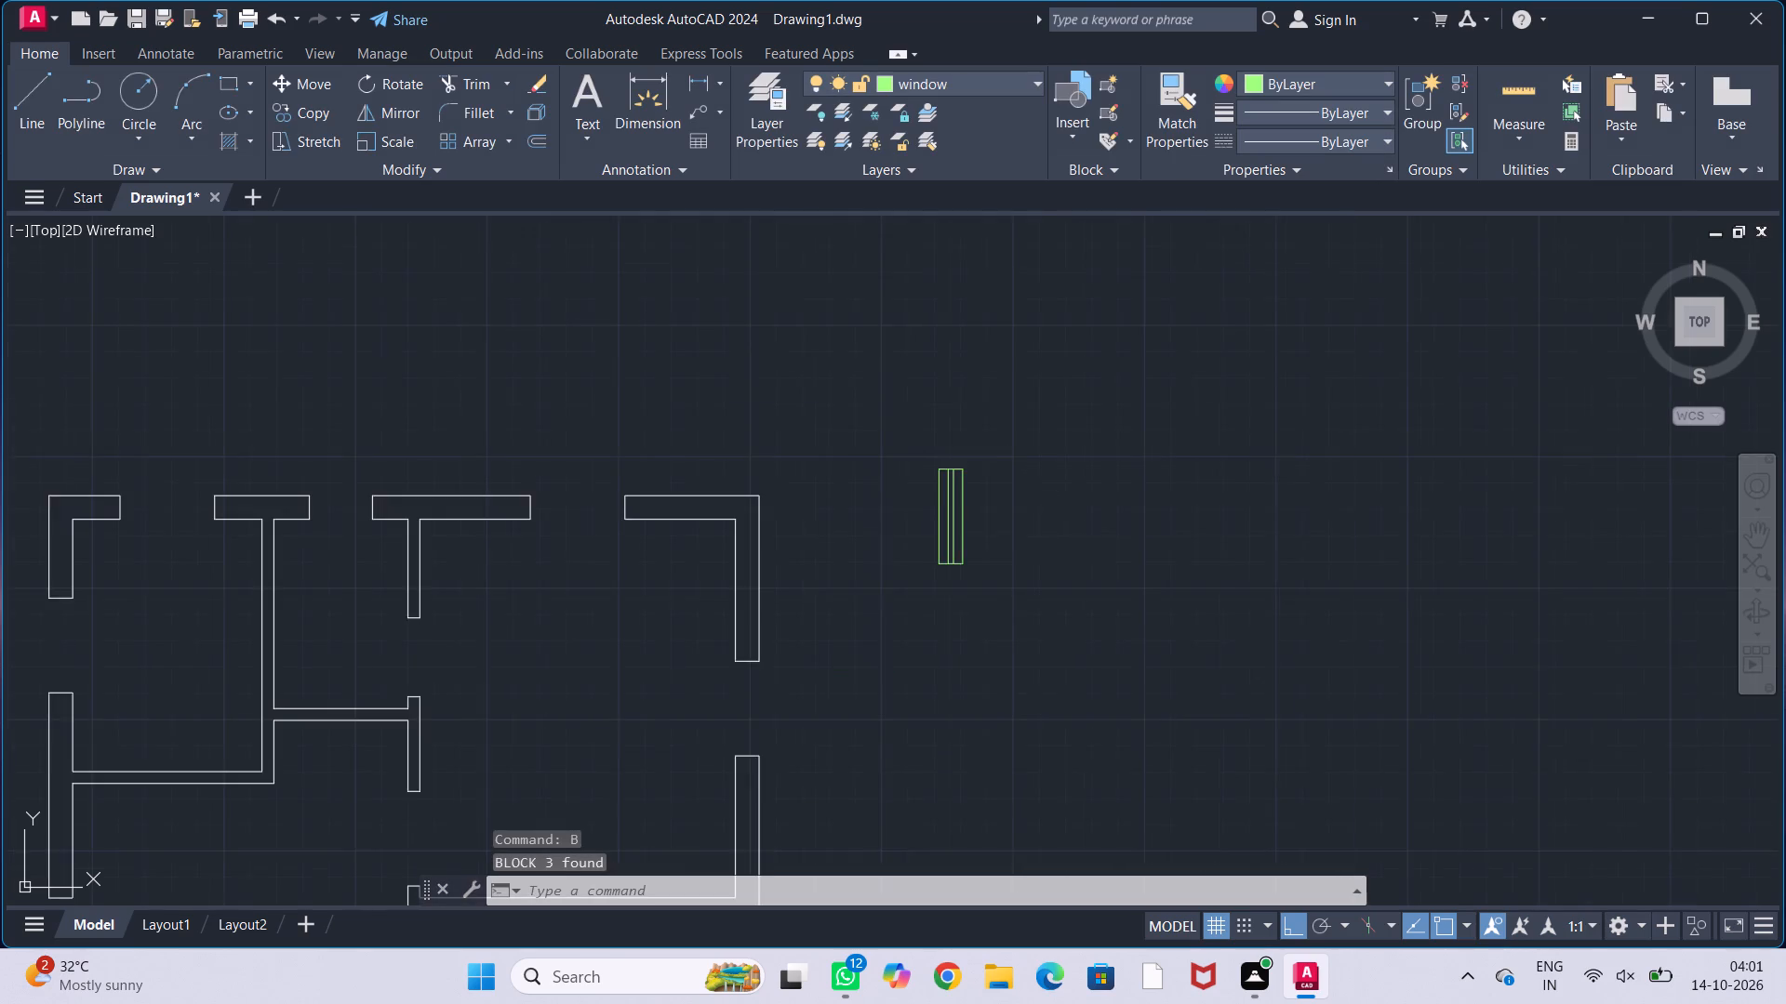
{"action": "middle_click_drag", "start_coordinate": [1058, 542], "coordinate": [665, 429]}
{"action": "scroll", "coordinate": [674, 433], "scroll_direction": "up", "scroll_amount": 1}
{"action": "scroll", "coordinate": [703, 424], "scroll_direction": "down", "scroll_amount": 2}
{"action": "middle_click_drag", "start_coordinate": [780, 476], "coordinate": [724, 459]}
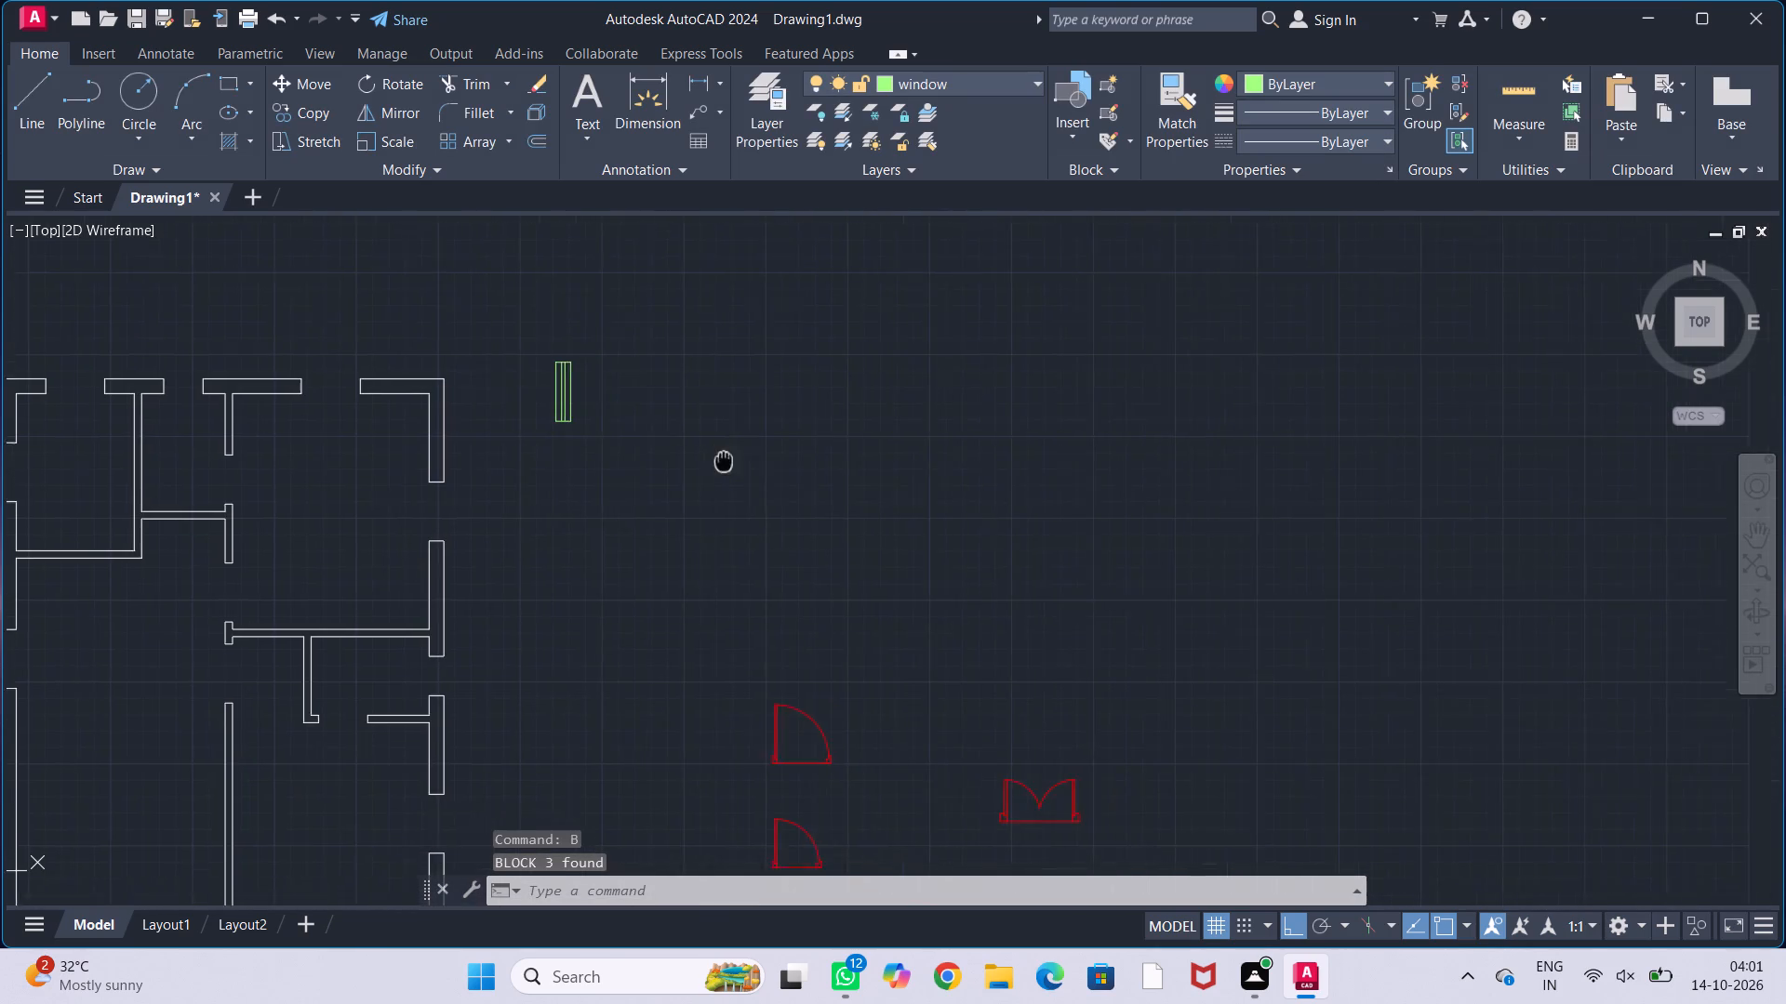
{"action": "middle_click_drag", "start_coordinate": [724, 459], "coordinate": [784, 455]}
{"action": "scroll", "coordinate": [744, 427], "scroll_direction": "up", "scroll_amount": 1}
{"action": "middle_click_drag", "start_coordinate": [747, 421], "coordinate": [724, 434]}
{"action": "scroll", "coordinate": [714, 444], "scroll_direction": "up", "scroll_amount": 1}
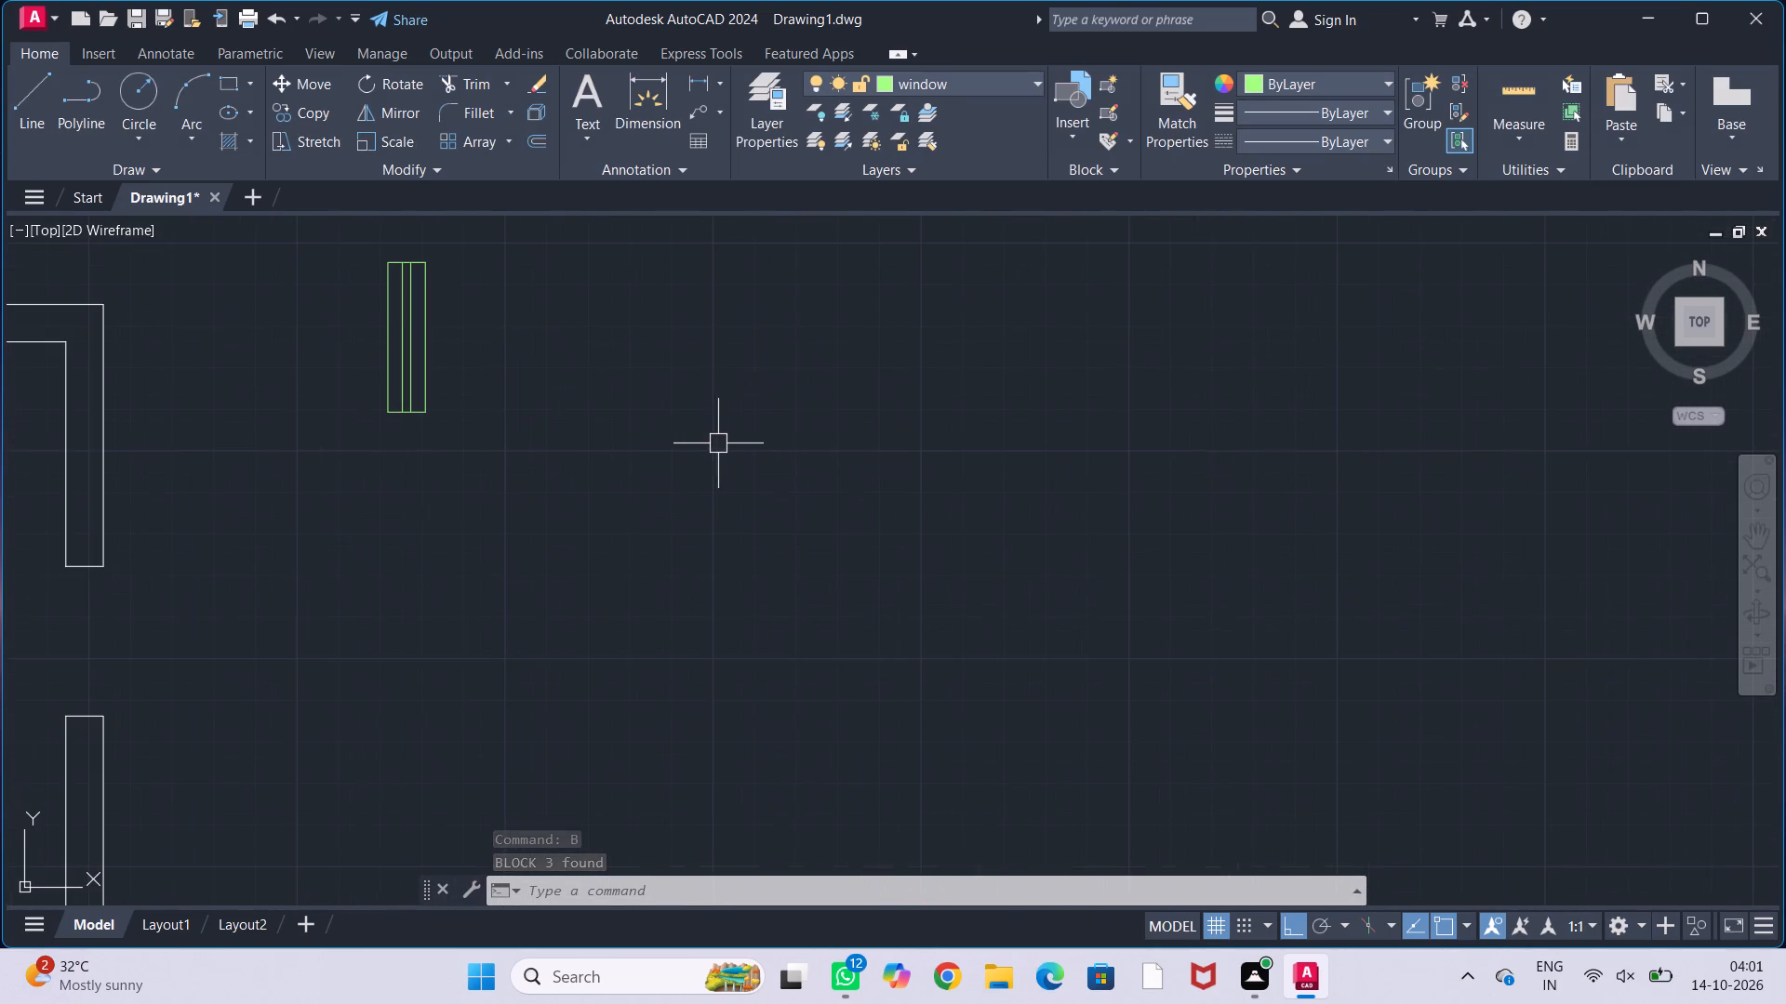
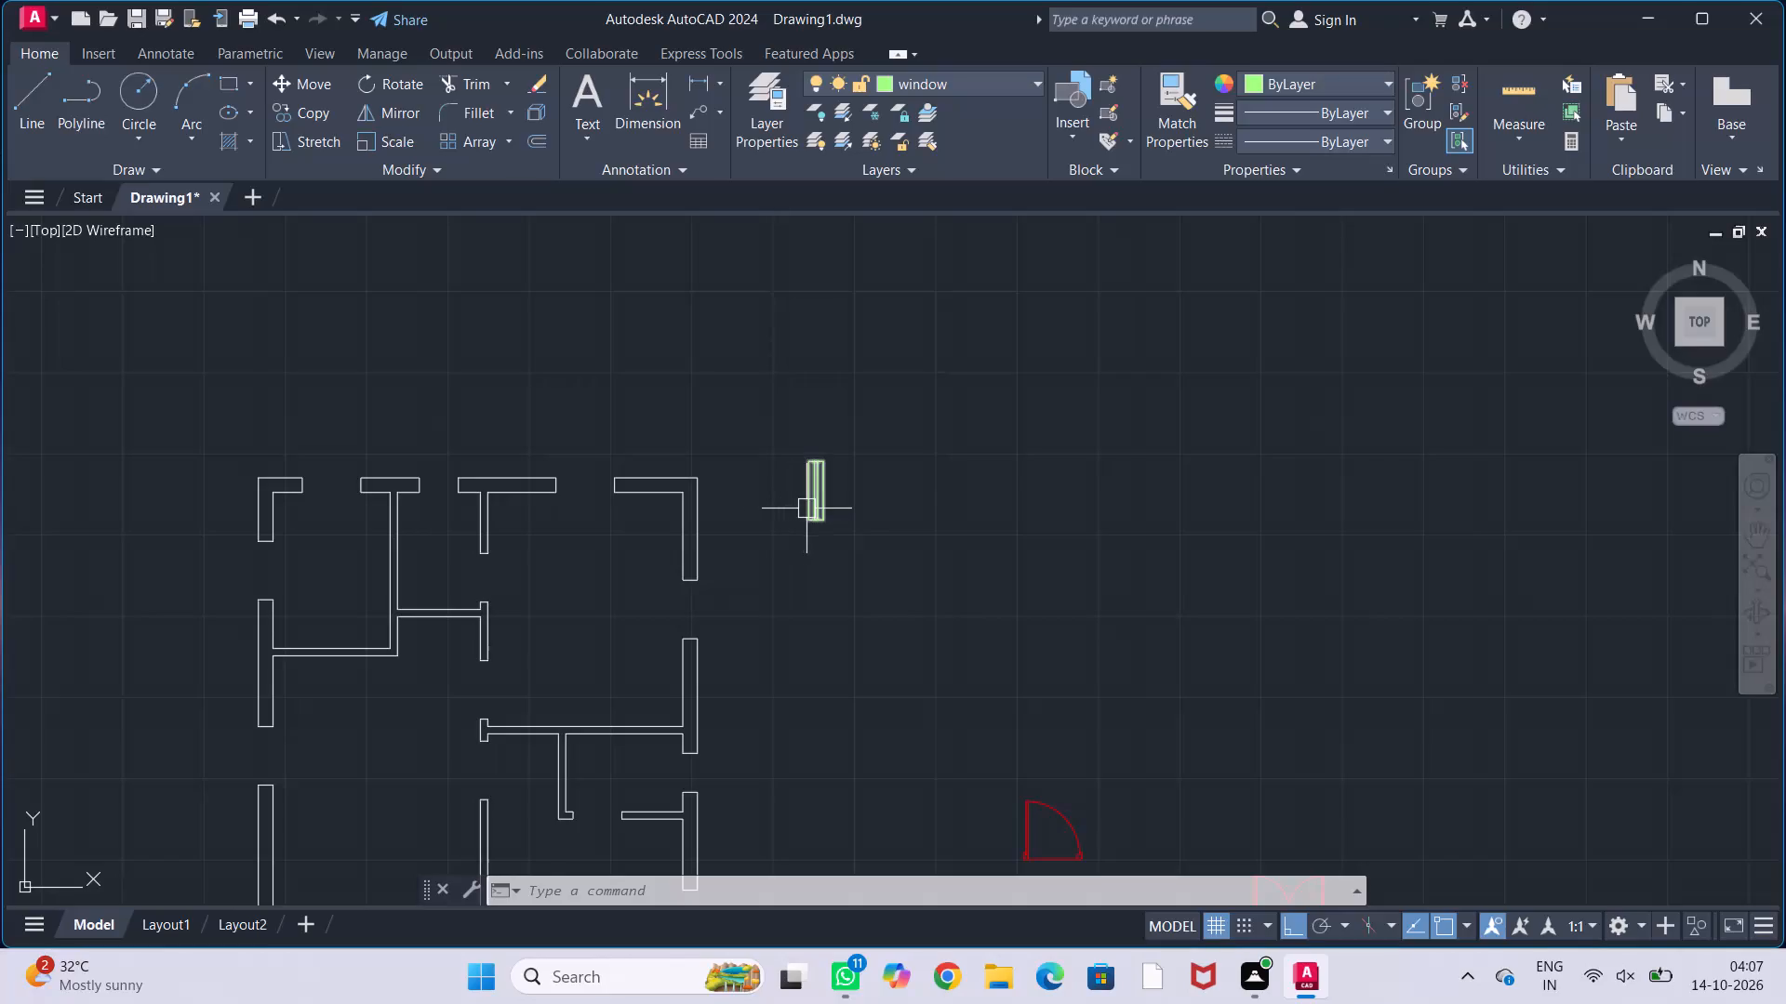
Make ventilator the current layer.
{"action": "scroll", "coordinate": [896, 483], "scroll_direction": "up", "scroll_amount": 2}
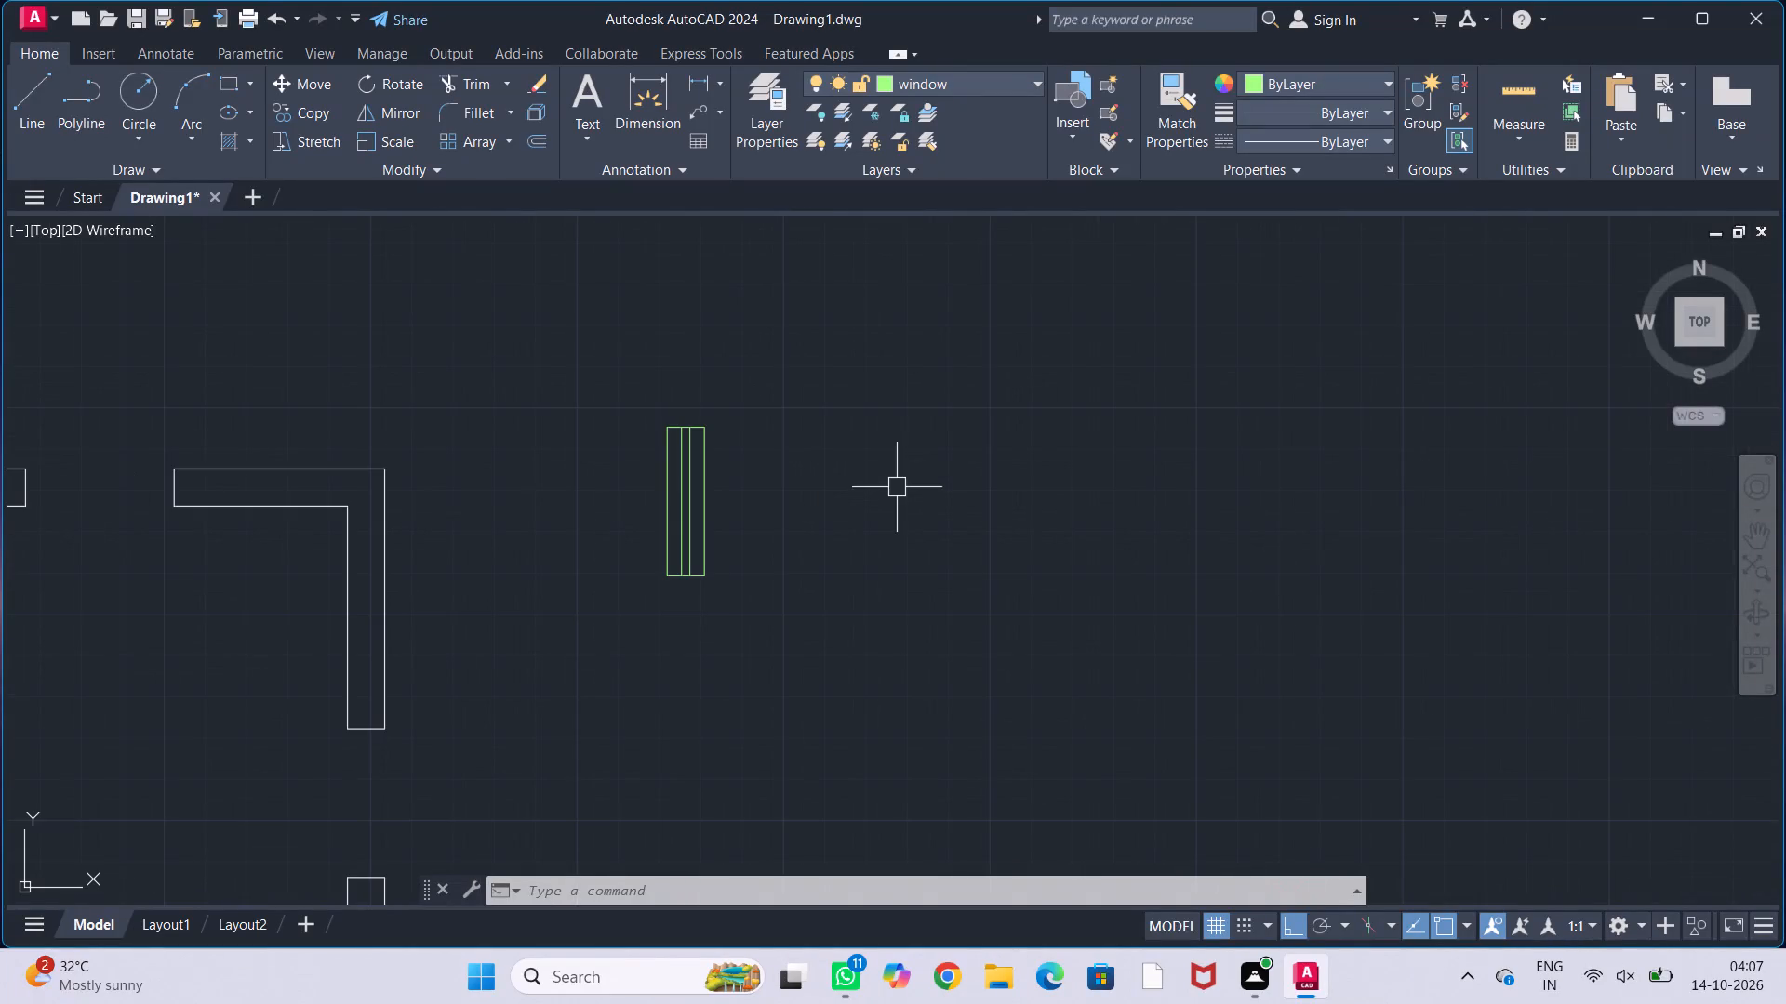
{"action": "left_click", "coordinate": [1000, 82]}
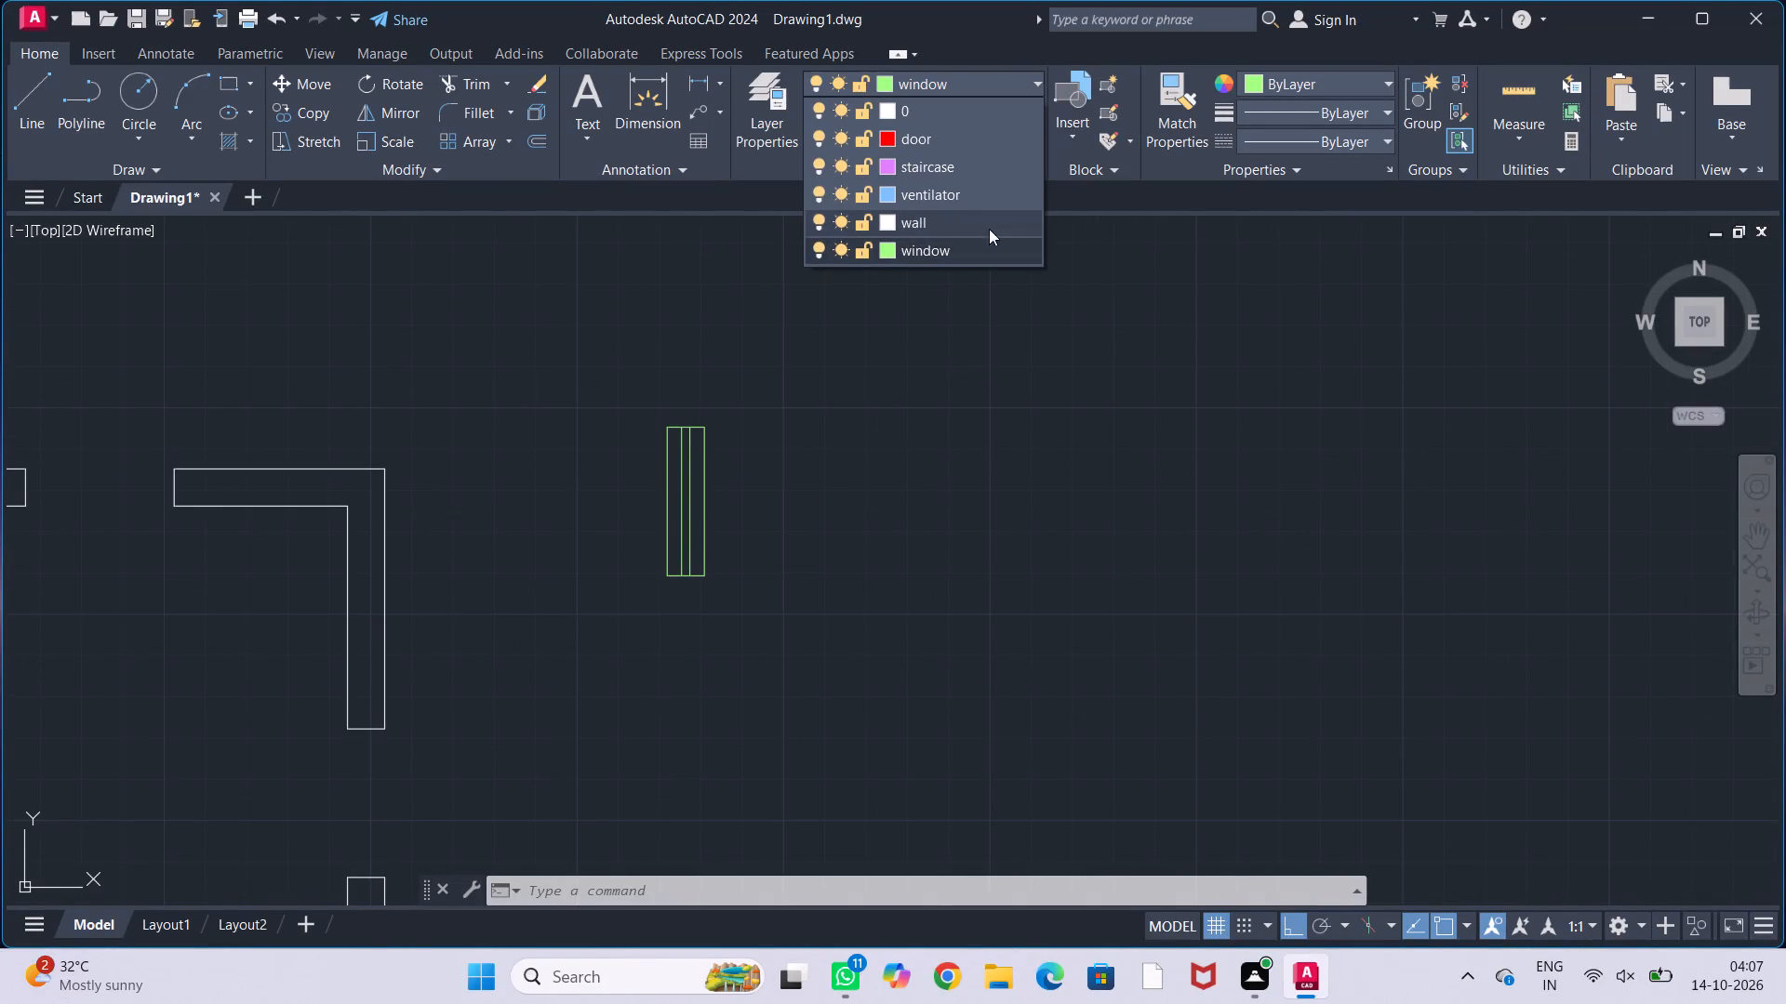
{"action": "left_click", "coordinate": [981, 187]}
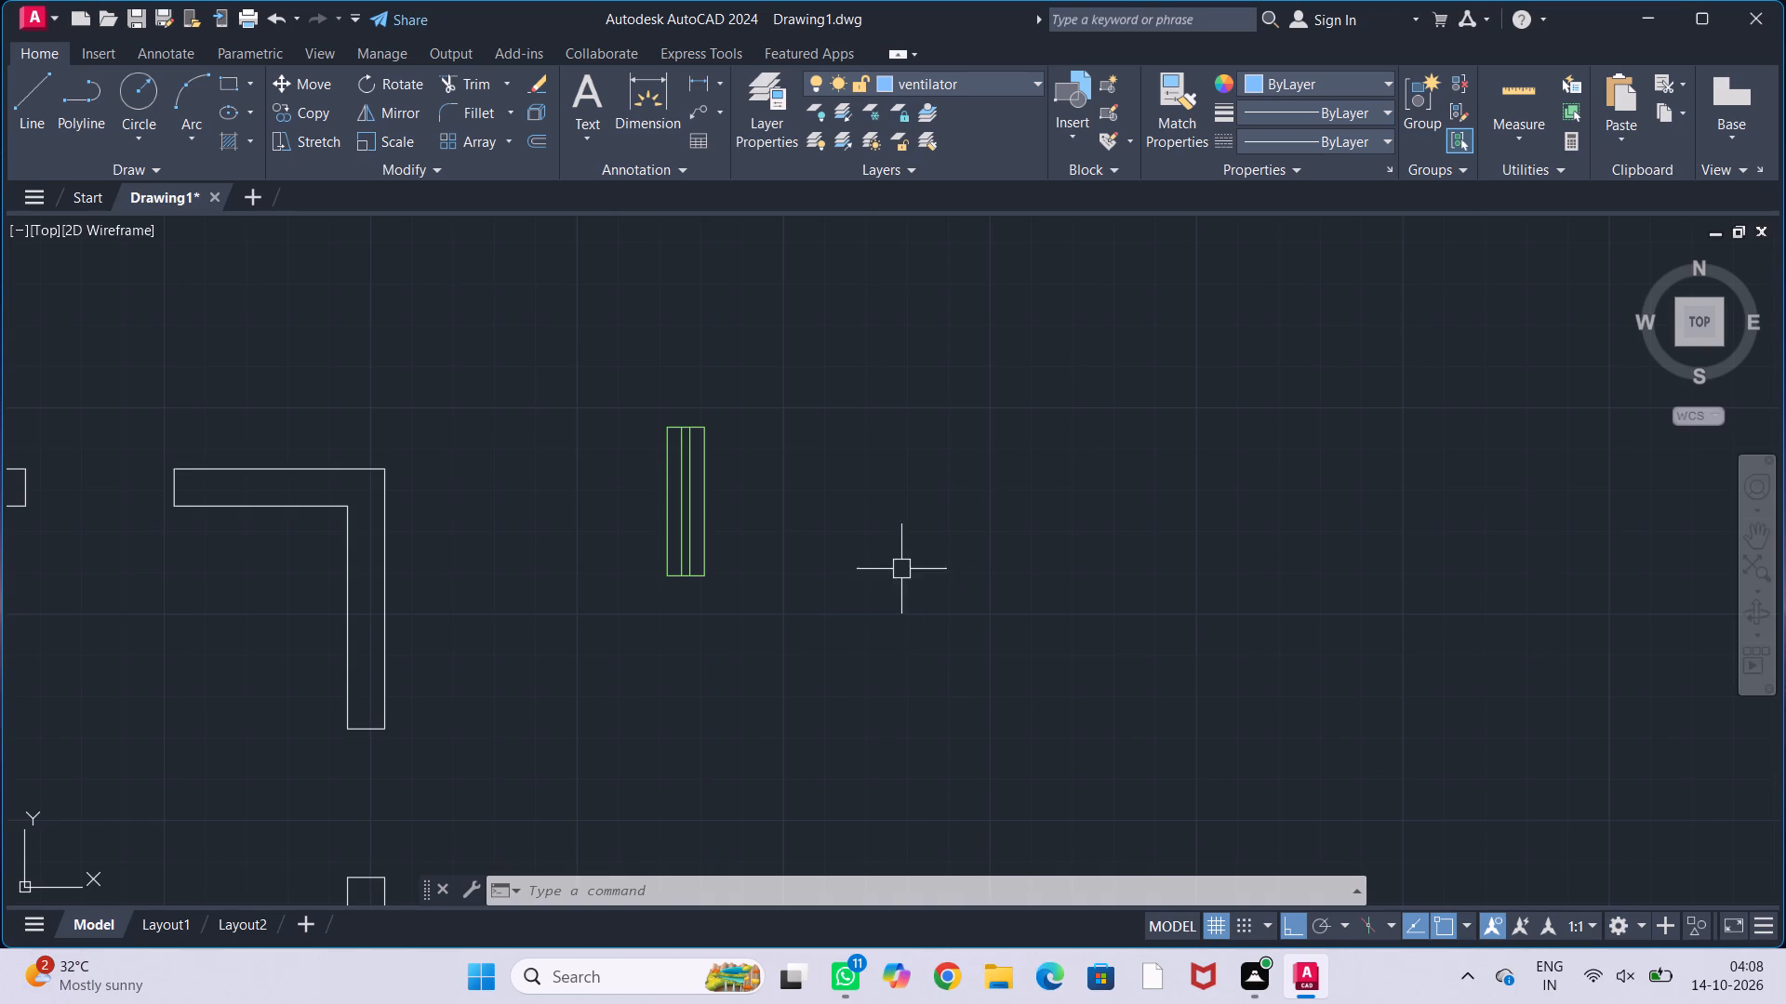
{"action": "middle_click_drag", "start_coordinate": [903, 566], "coordinate": [900, 515]}
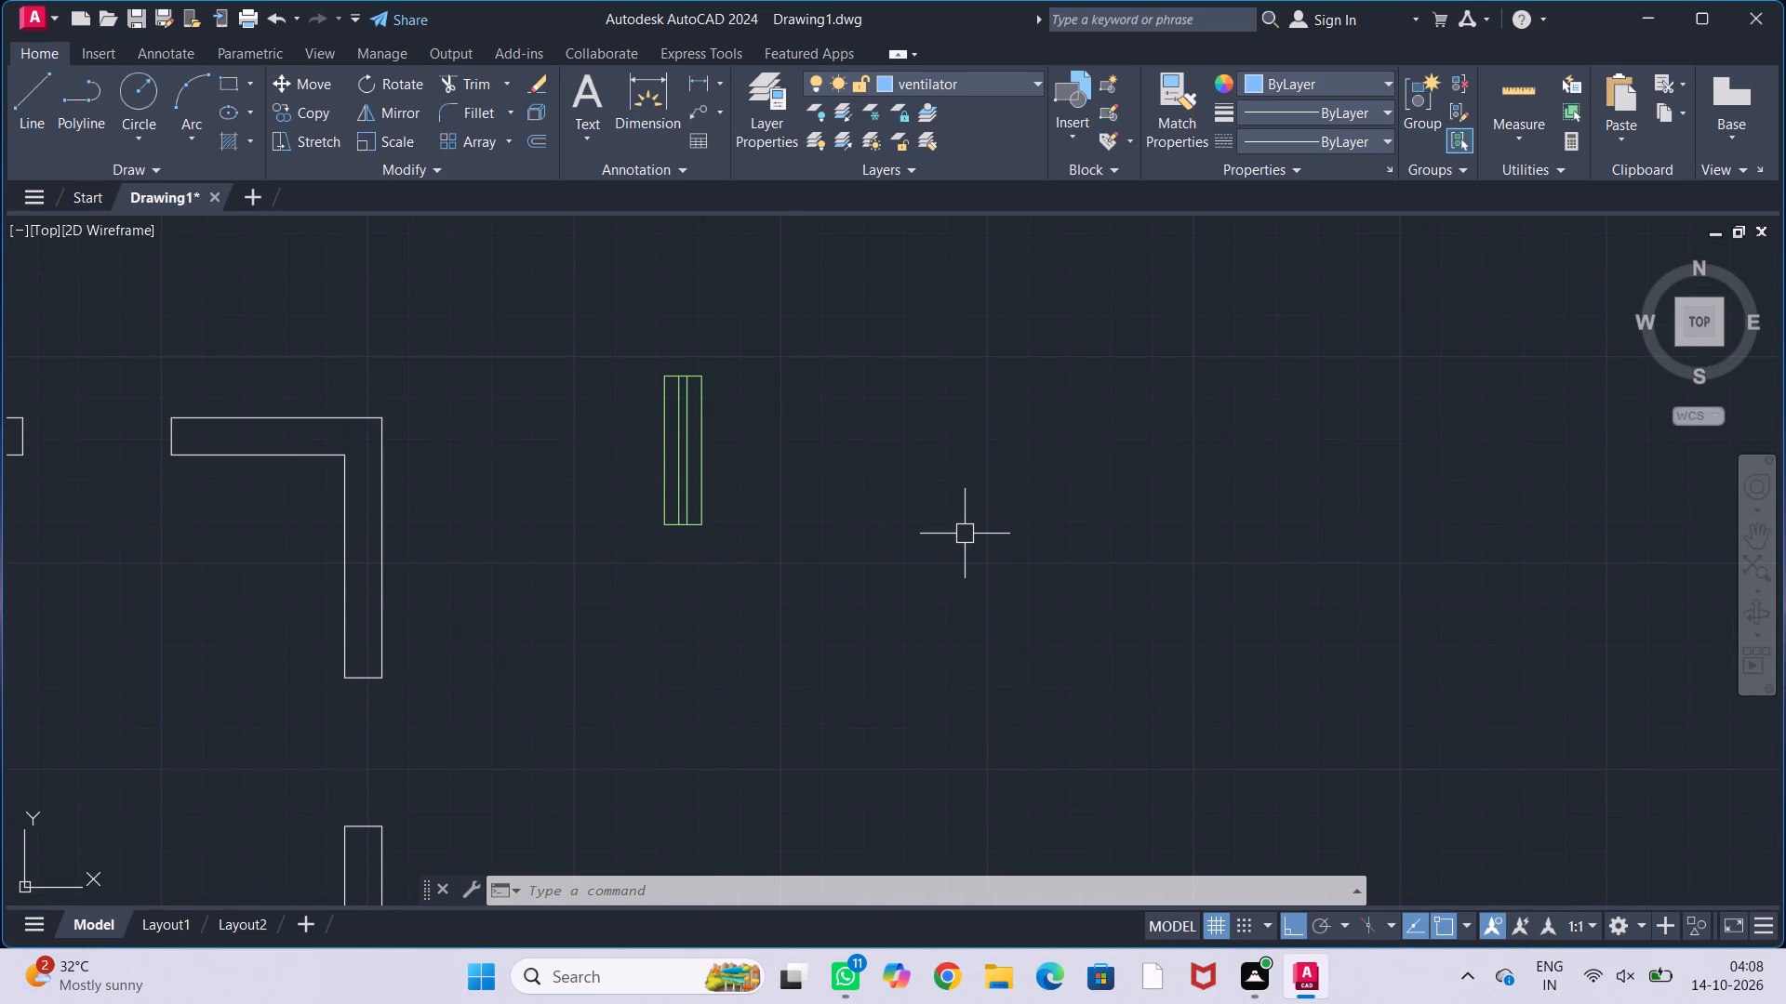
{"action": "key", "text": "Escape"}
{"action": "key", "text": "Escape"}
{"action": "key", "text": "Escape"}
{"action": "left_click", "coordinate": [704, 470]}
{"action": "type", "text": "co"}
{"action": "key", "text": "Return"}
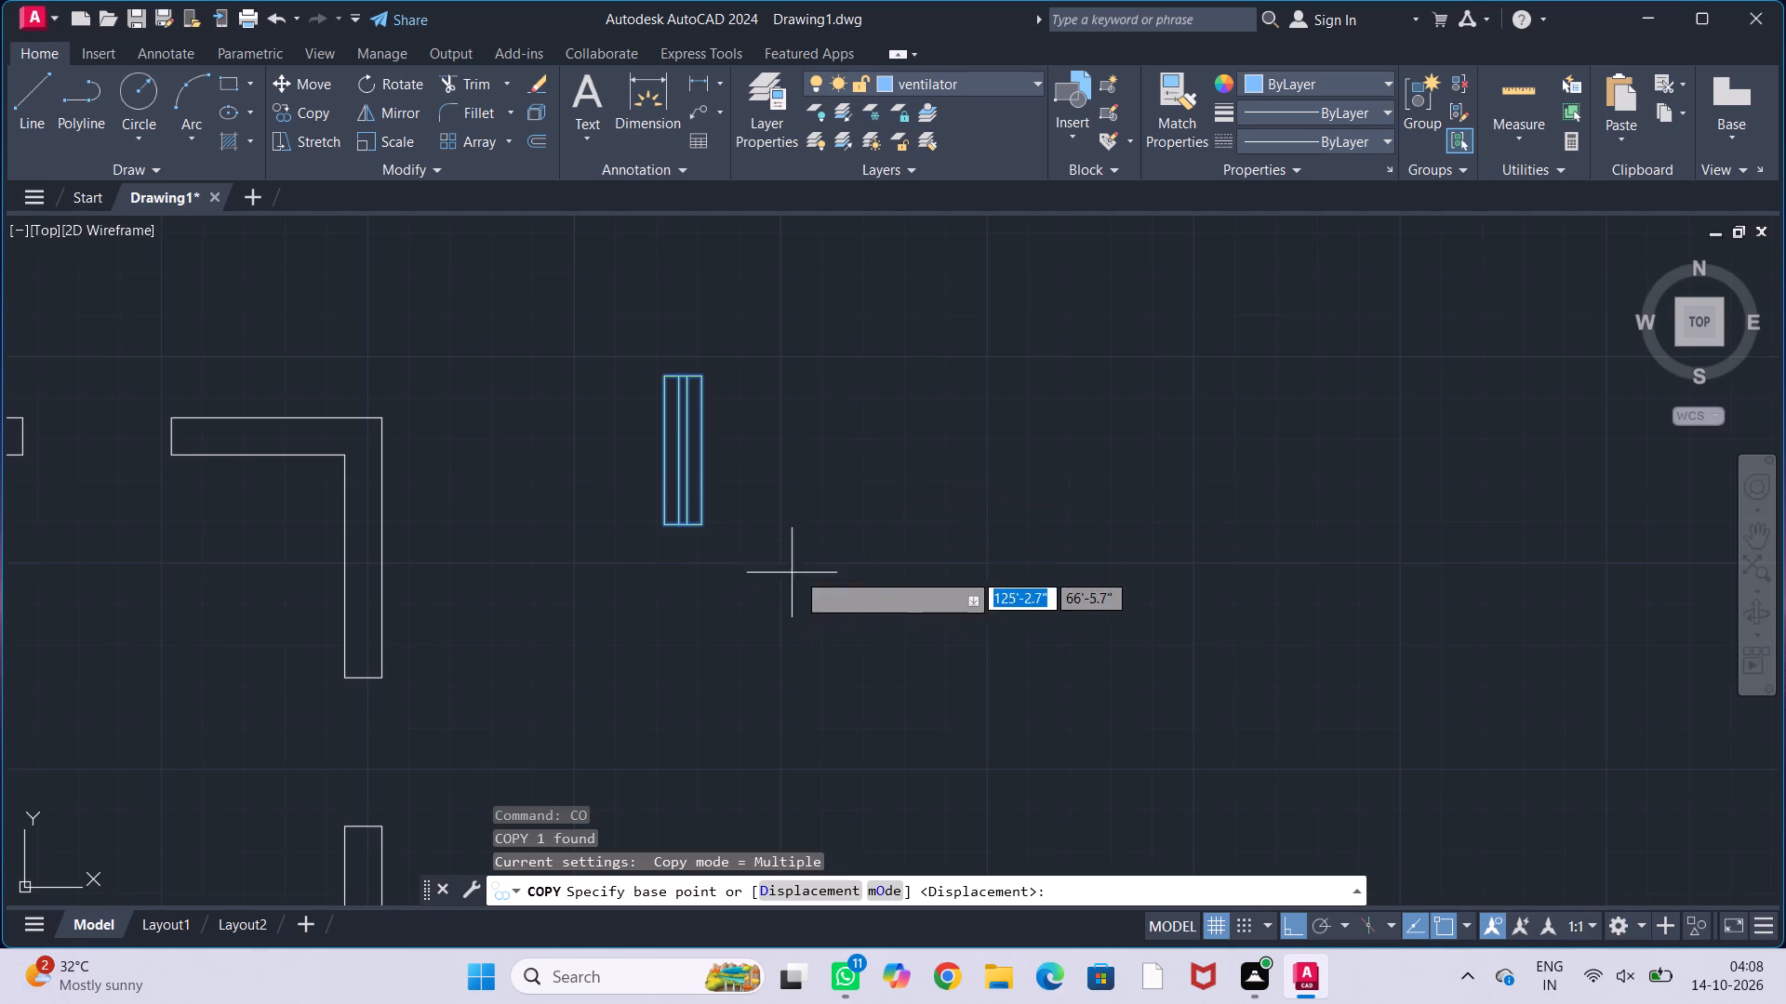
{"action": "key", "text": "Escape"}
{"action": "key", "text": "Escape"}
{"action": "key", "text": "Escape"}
Copy the vertical window block from its bottom-right corner to an empty spot beside it, on the side away from the plan.
{"action": "left_click", "coordinate": [683, 521]}
{"action": "type", "text": "co"}
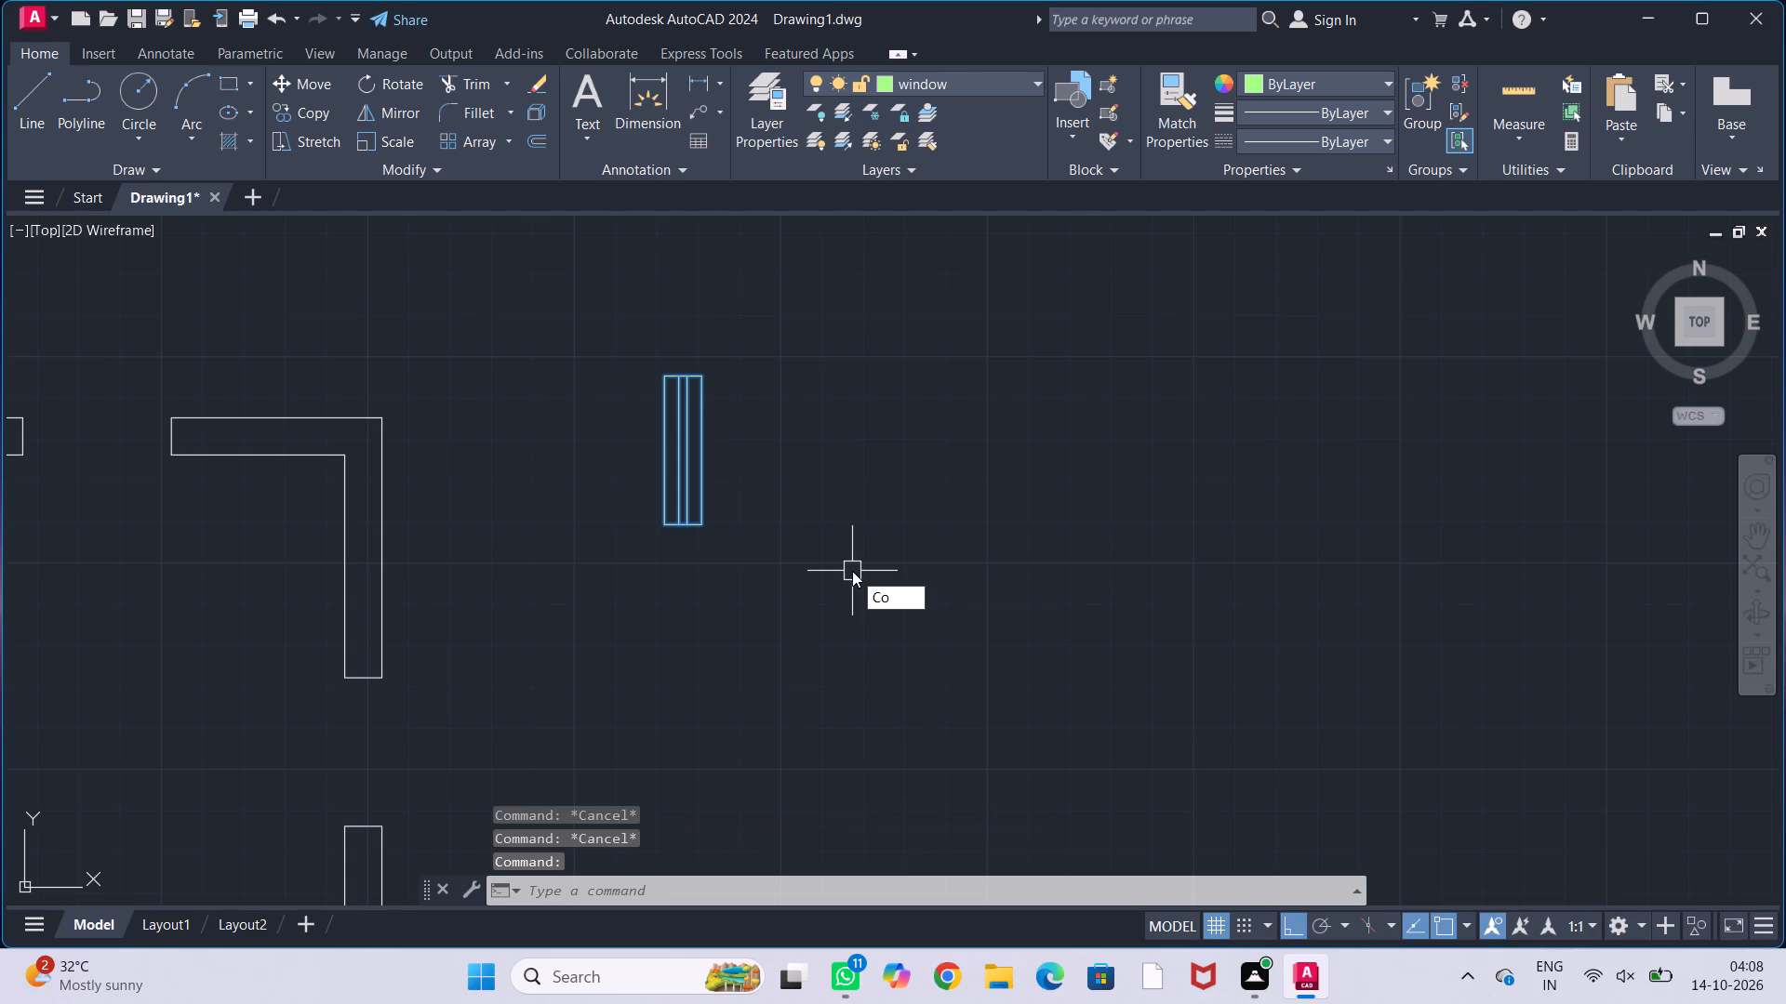
{"action": "key", "text": "Return"}
{"action": "left_click", "coordinate": [705, 522]}
{"action": "left_click", "coordinate": [1033, 529]}
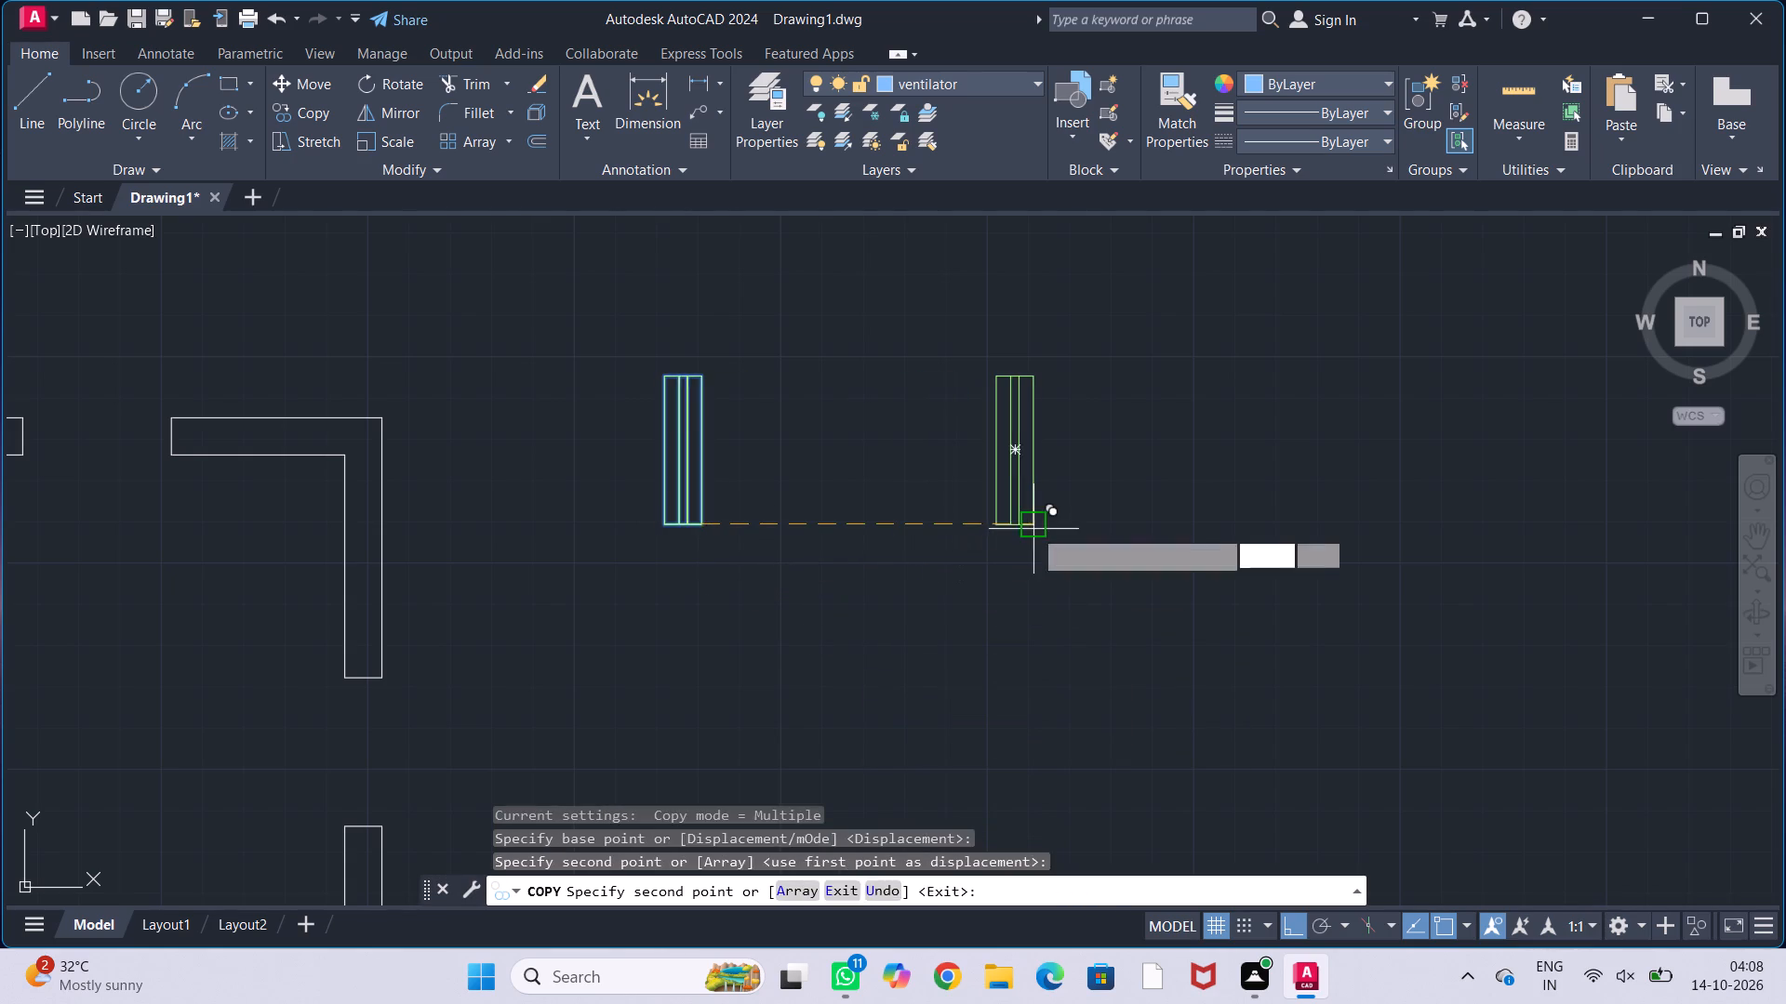
{"action": "key", "text": "Escape"}
{"action": "key", "text": "Escape"}
{"action": "key", "text": "Escape"}
Rotate the copied window block 90° clockwise about its bottom-left corner so it lies horizontally.
{"action": "left_click", "coordinate": [1034, 500]}
{"action": "type", "text": "ro"}
{"action": "key", "text": "Return"}
{"action": "left_click", "coordinate": [995, 529]}
{"action": "left_click", "coordinate": [1036, 686]}
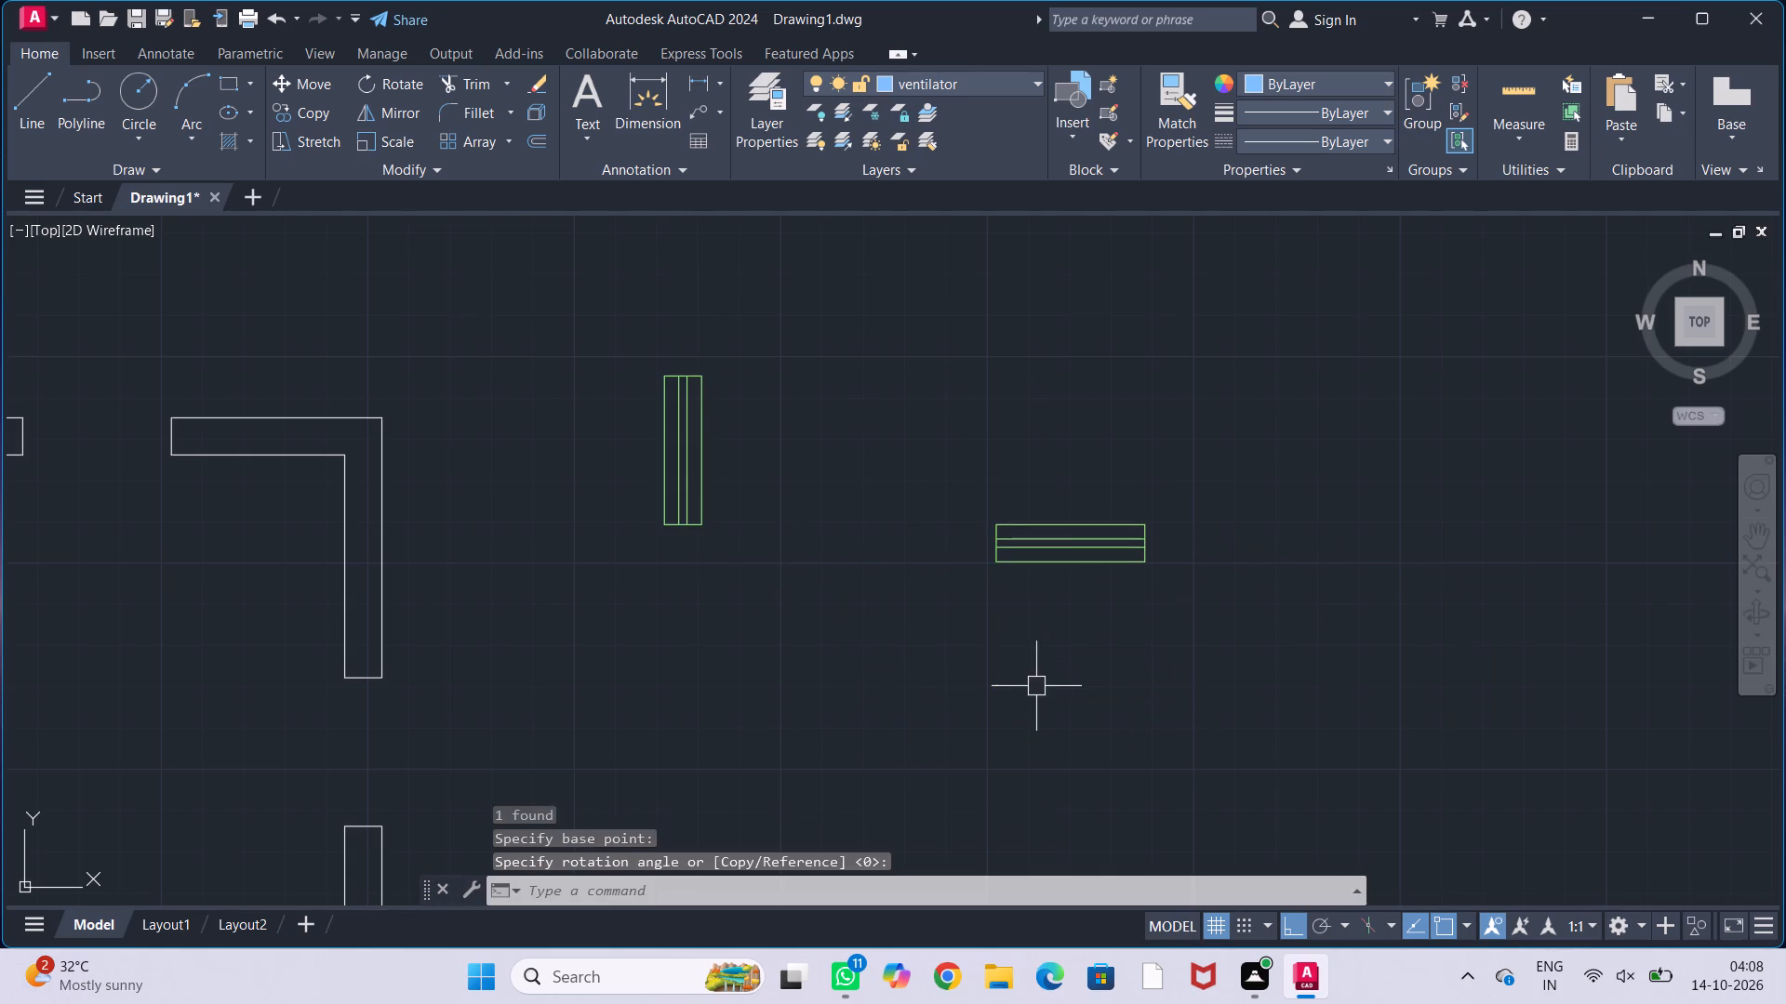
{"action": "key", "text": "Escape"}
{"action": "key", "text": "Escape"}
{"action": "key", "text": "Escape"}
{"action": "key", "text": "Escape"}
{"action": "scroll", "coordinate": [1068, 635], "scroll_direction": "down", "scroll_amount": 1}
{"action": "middle_click_drag", "start_coordinate": [1132, 622], "coordinate": [992, 638]}
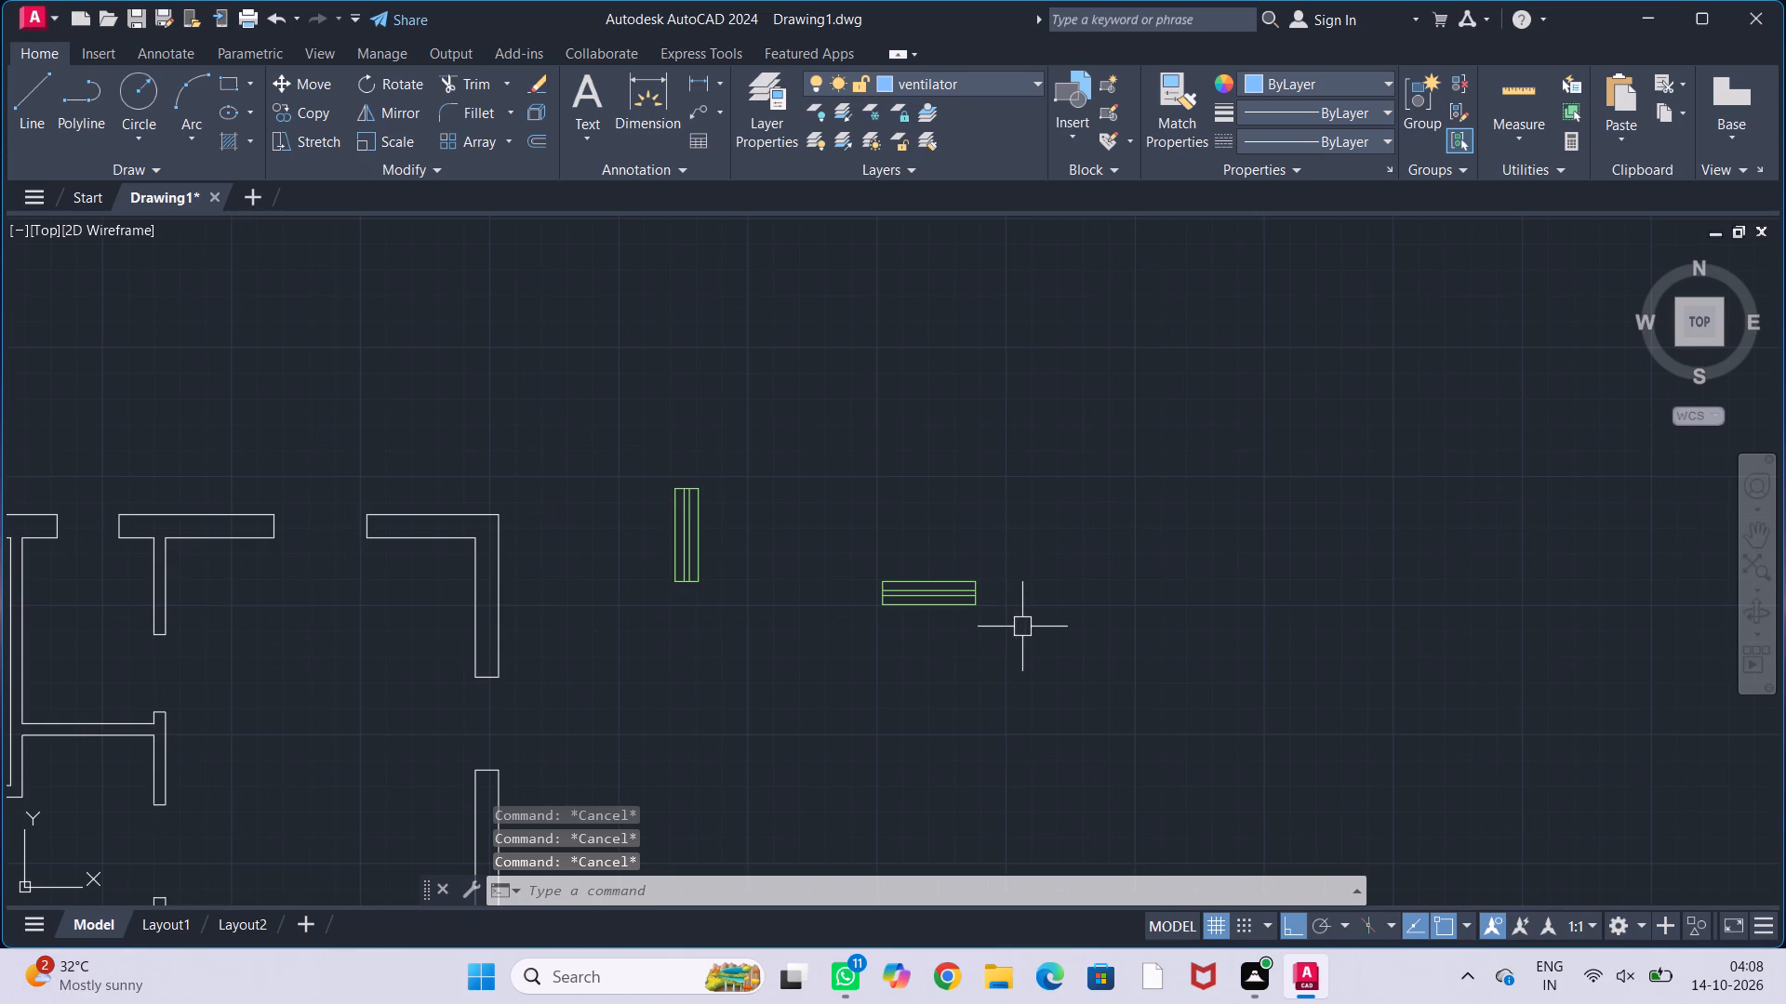
Draw a 9" by 2' rectangle on the ventilator layer in the empty area above the two window blocks.
{"action": "left_click", "coordinate": [1008, 87]}
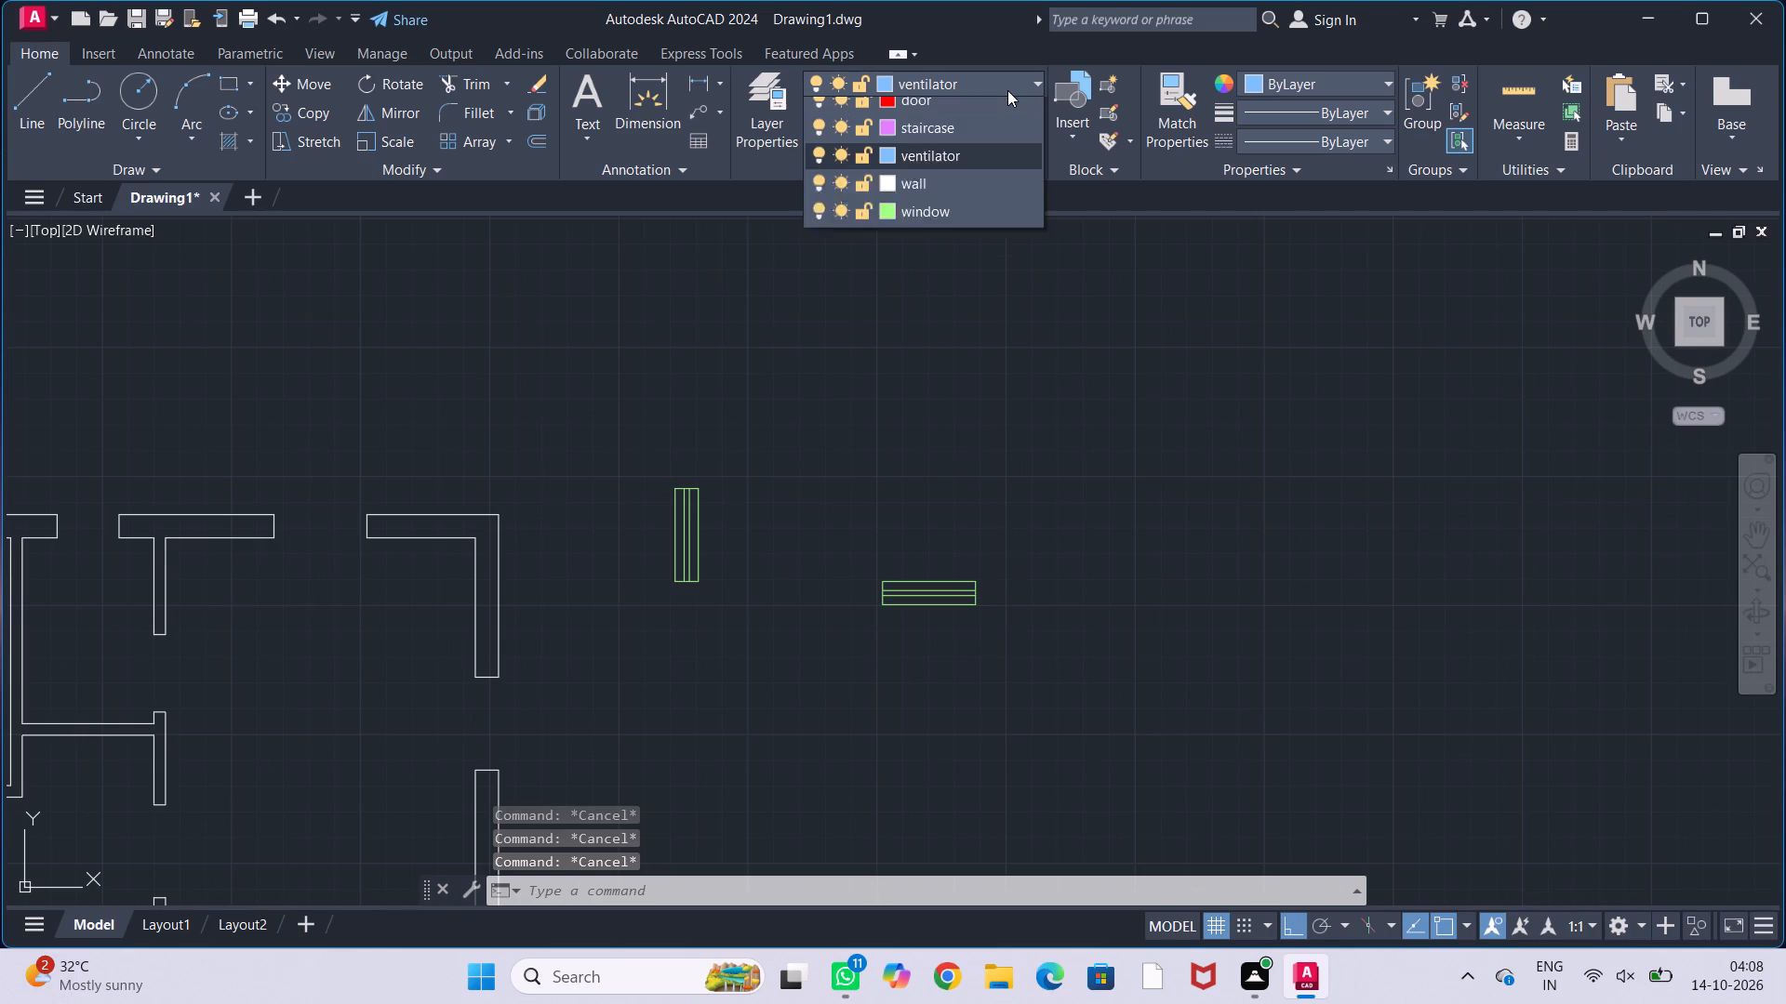
{"action": "left_click", "coordinate": [985, 190]}
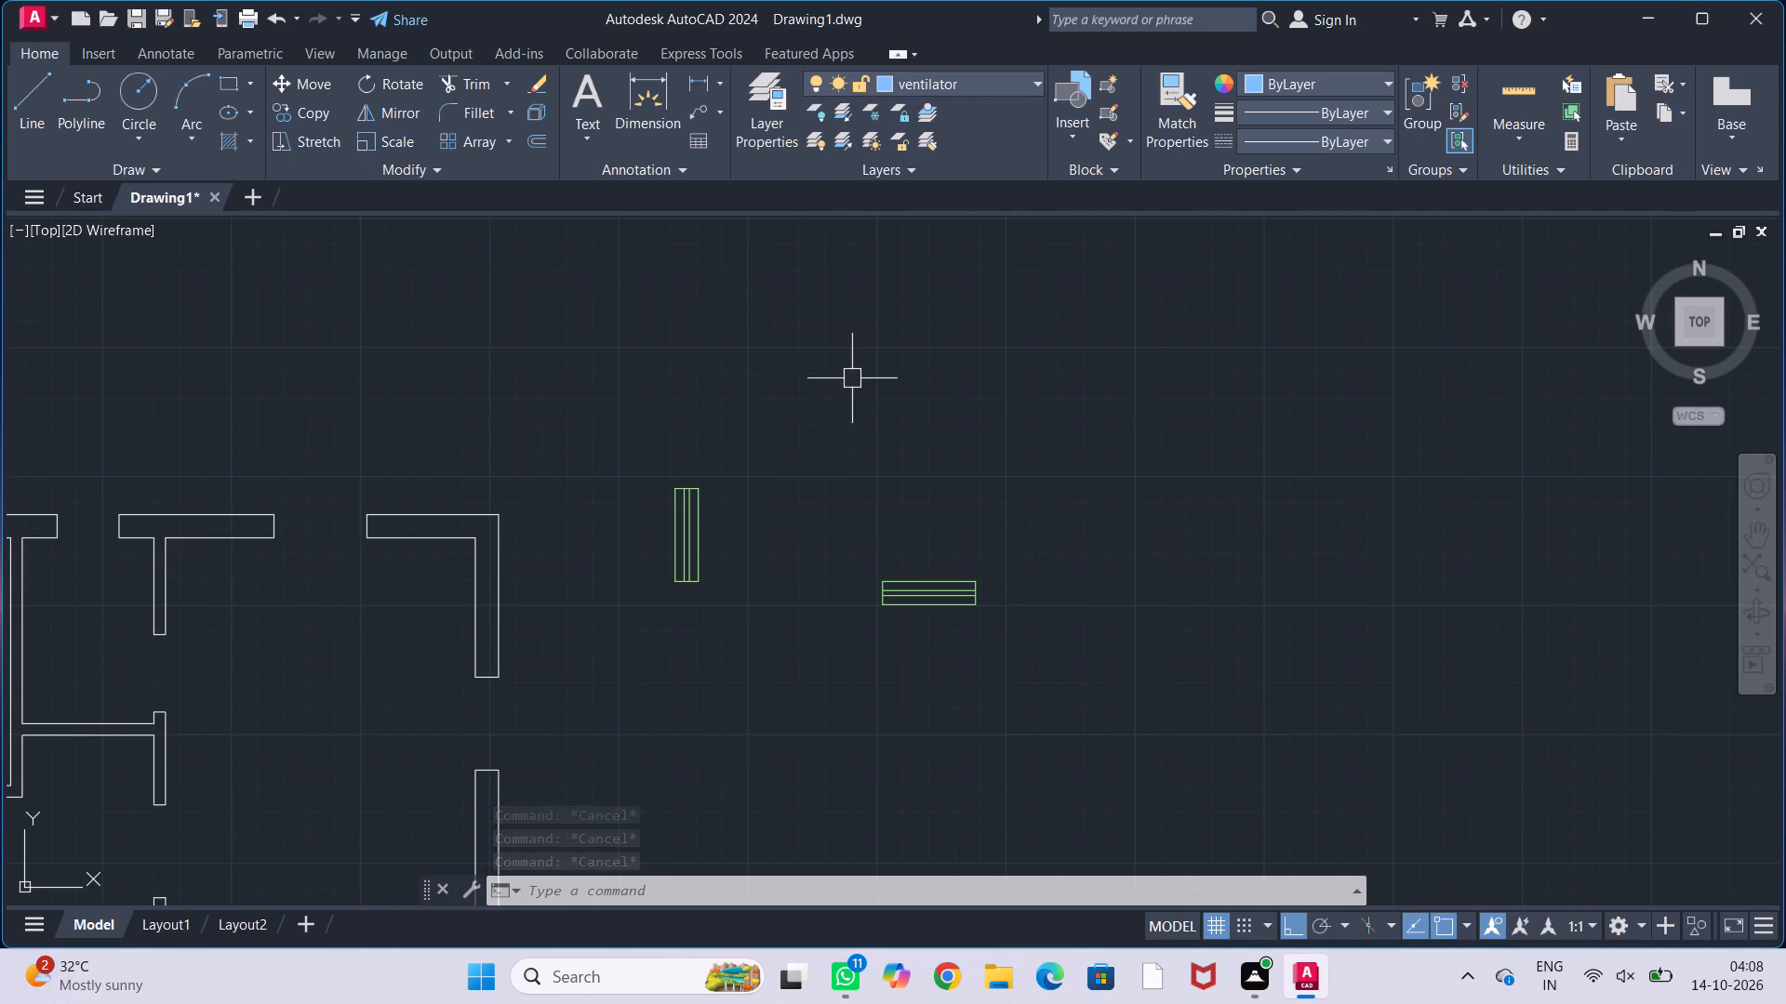
{"action": "type", "text": "rec"}
{"action": "key", "text": "Return"}
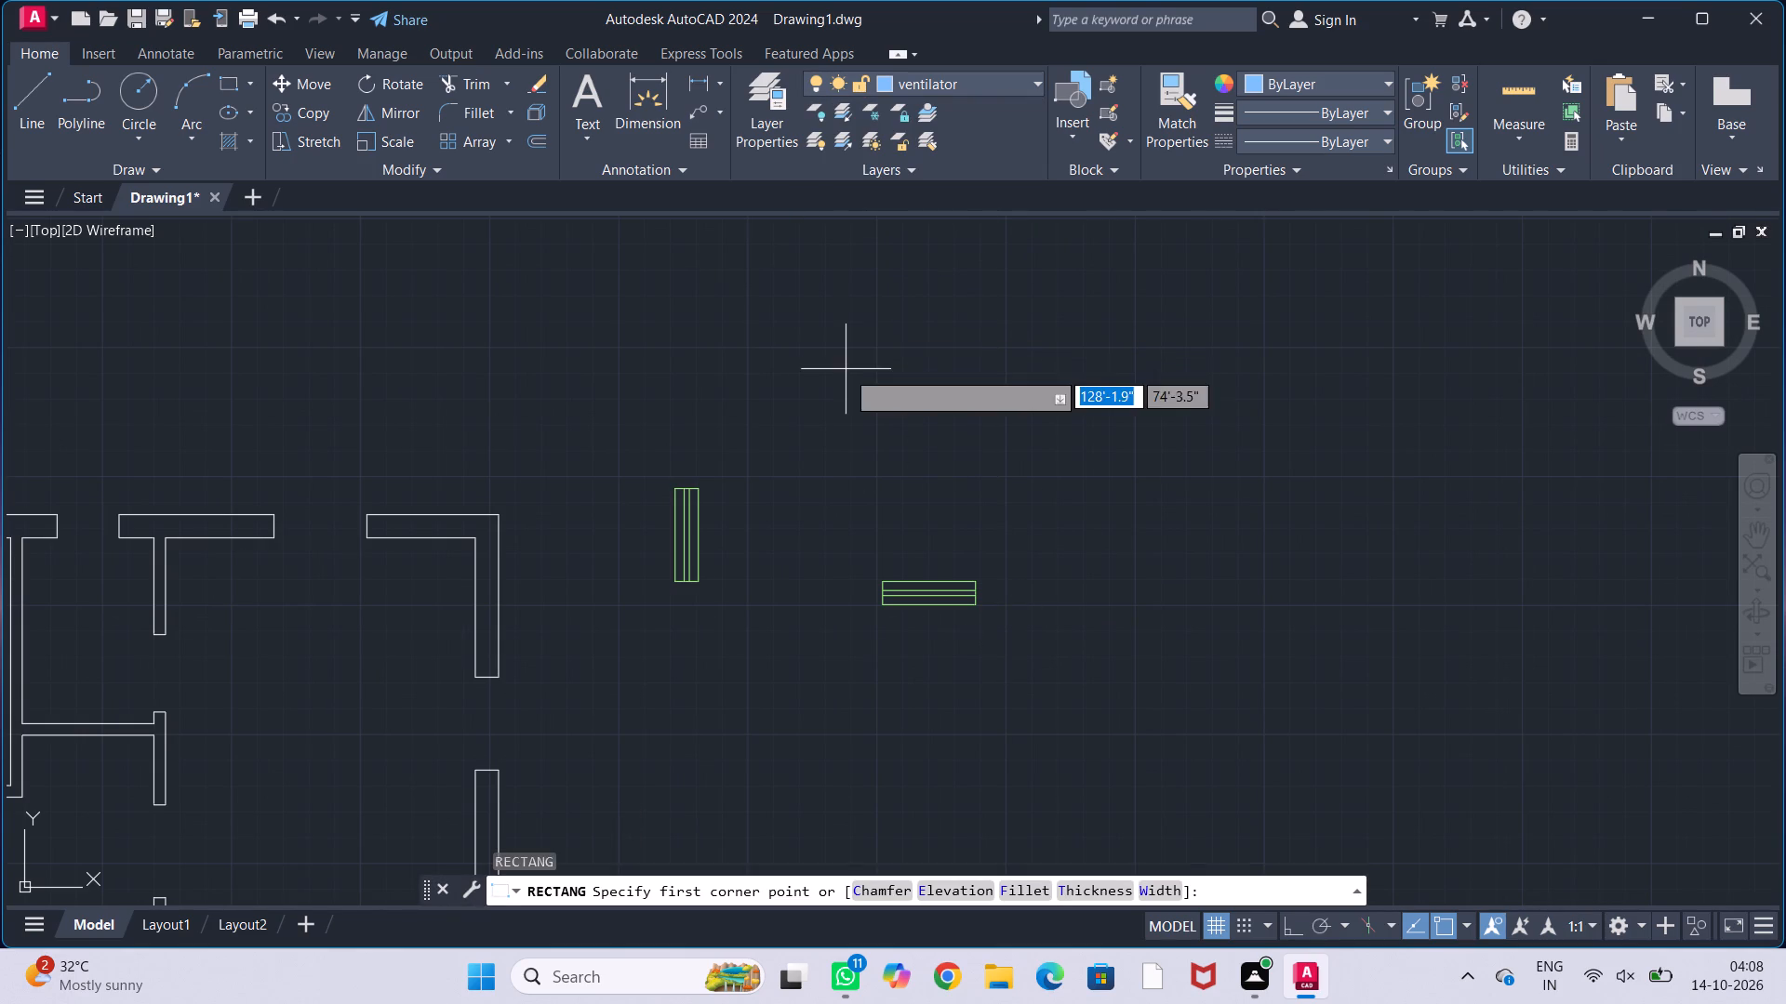
{"action": "left_click", "coordinate": [841, 357]}
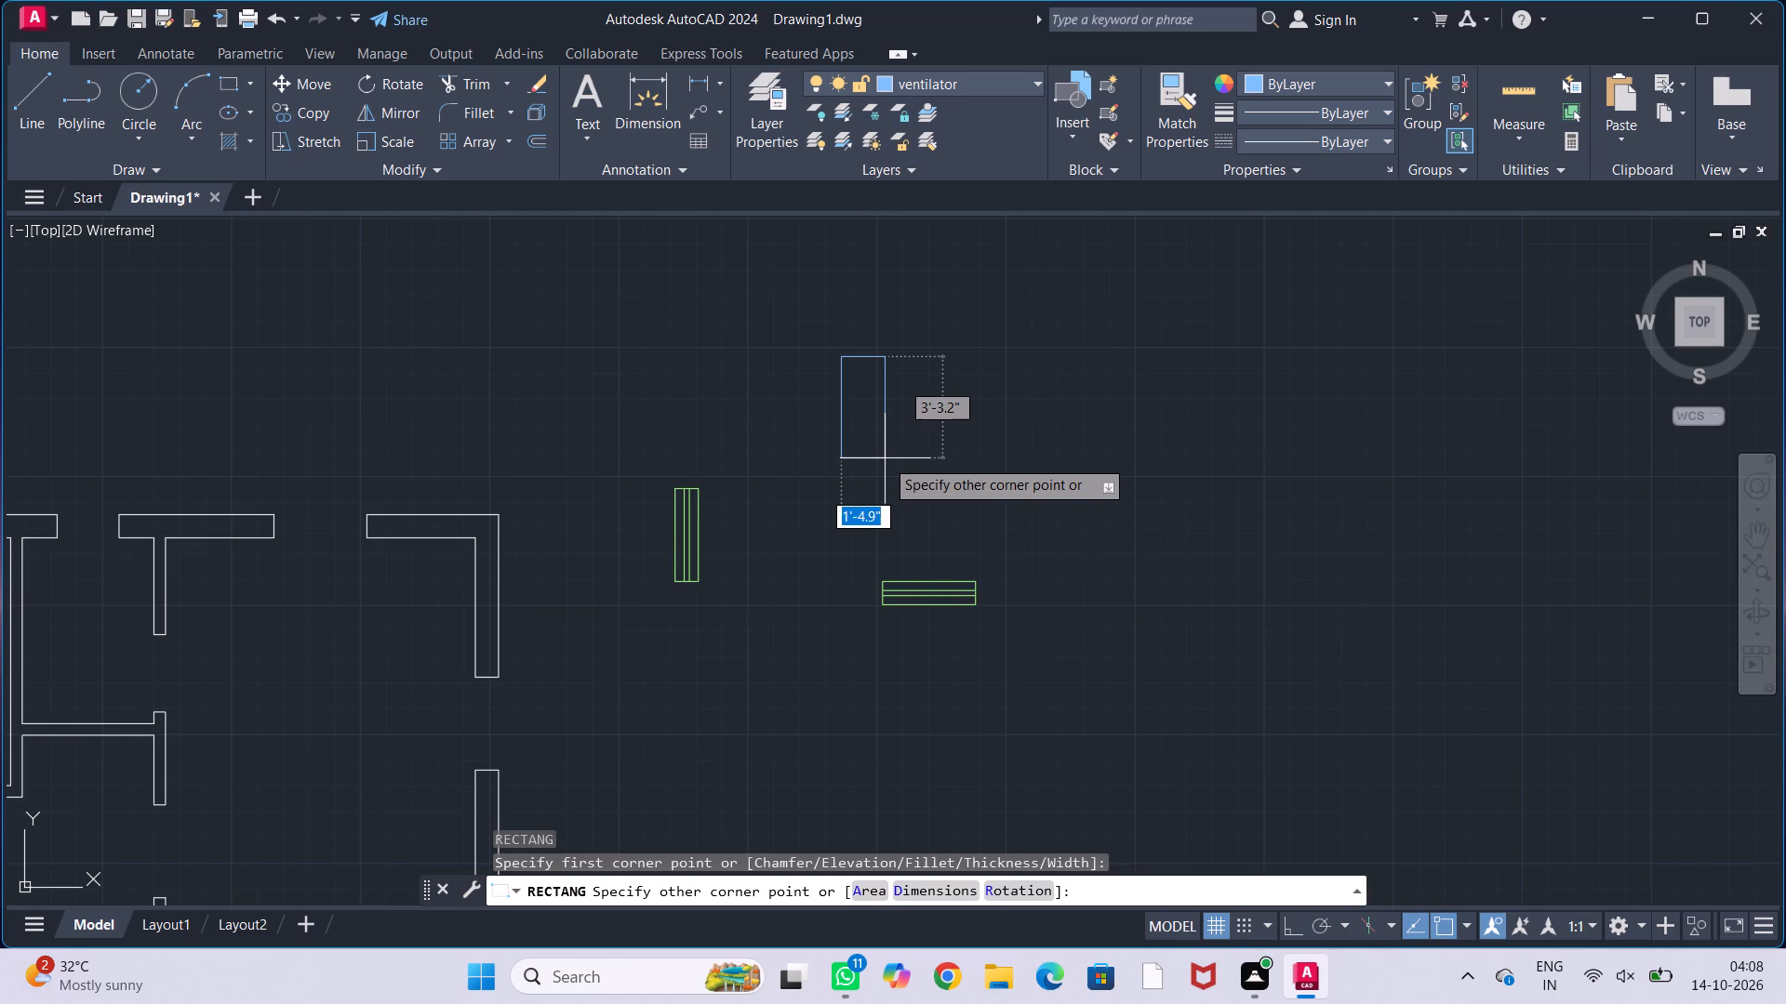
{"action": "type", "text": "9\",2'"}
{"action": "key", "text": "Return"}
{"action": "scroll", "coordinate": [860, 288], "scroll_direction": "up", "scroll_amount": 2}
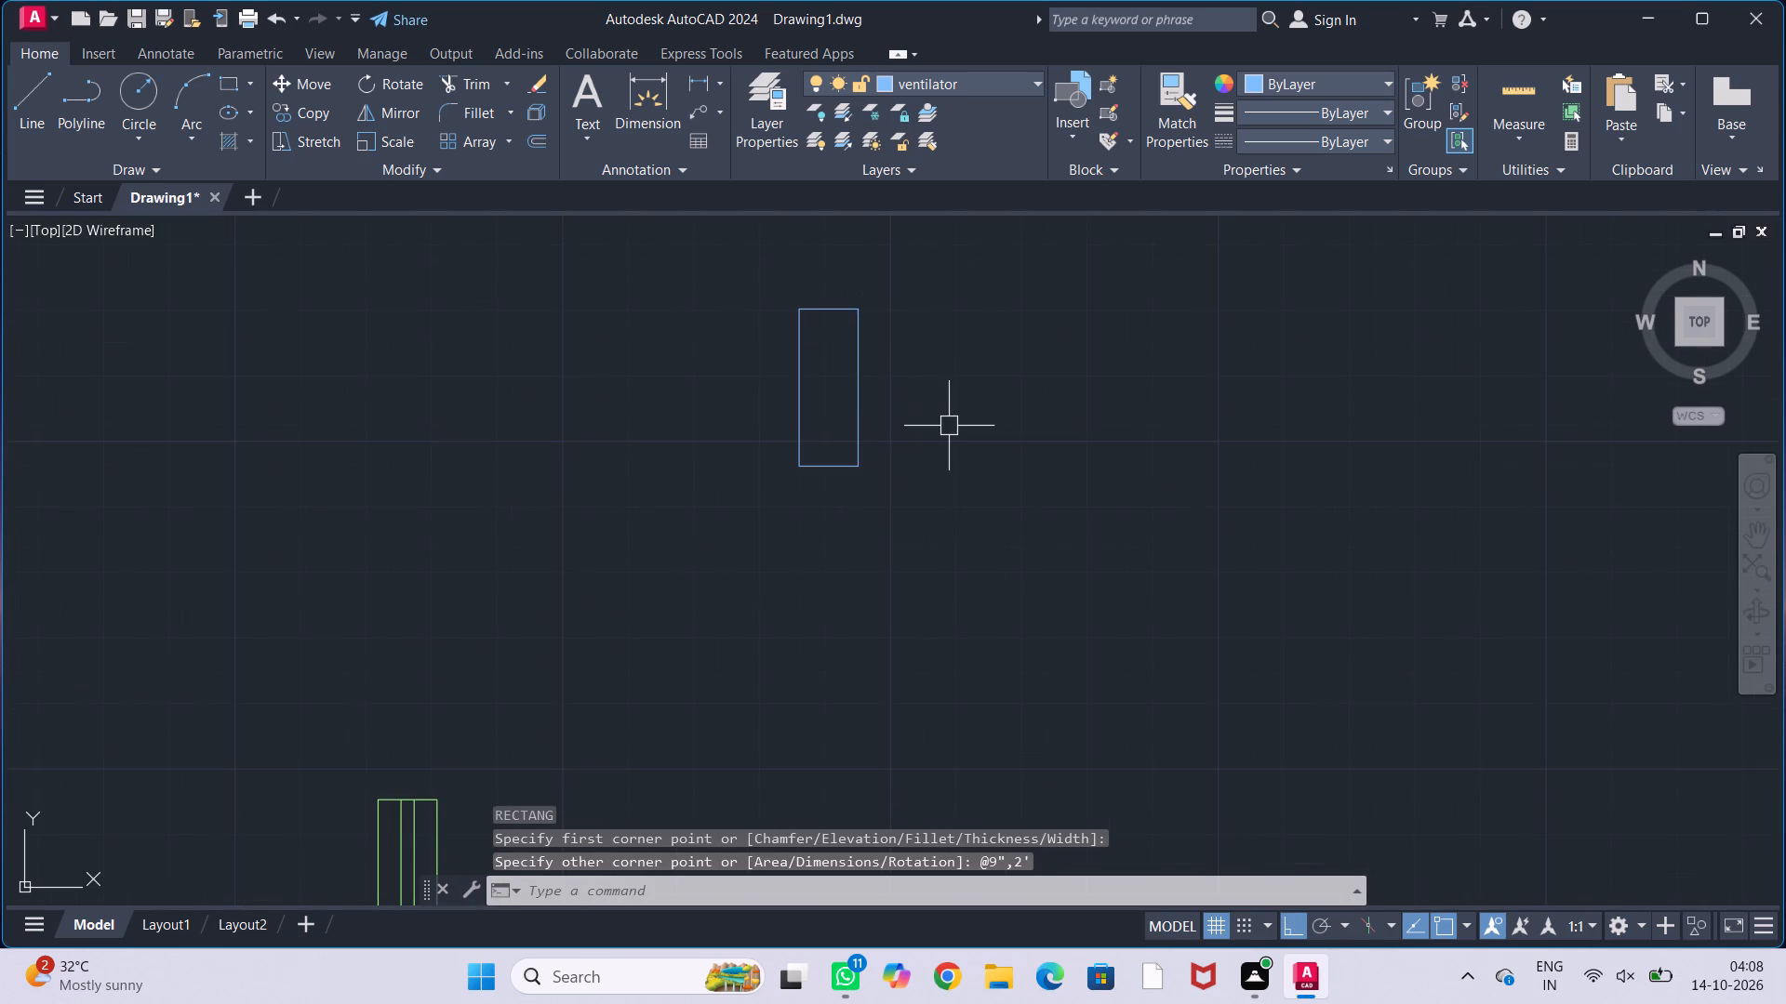
Draw a vertical centre line through the ventilator rectangle, from its top edge's midpoint to its bottom edge's midpoint.
{"action": "key", "text": "l"}
{"action": "key", "text": "Return"}
{"action": "left_click", "coordinate": [828, 309]}
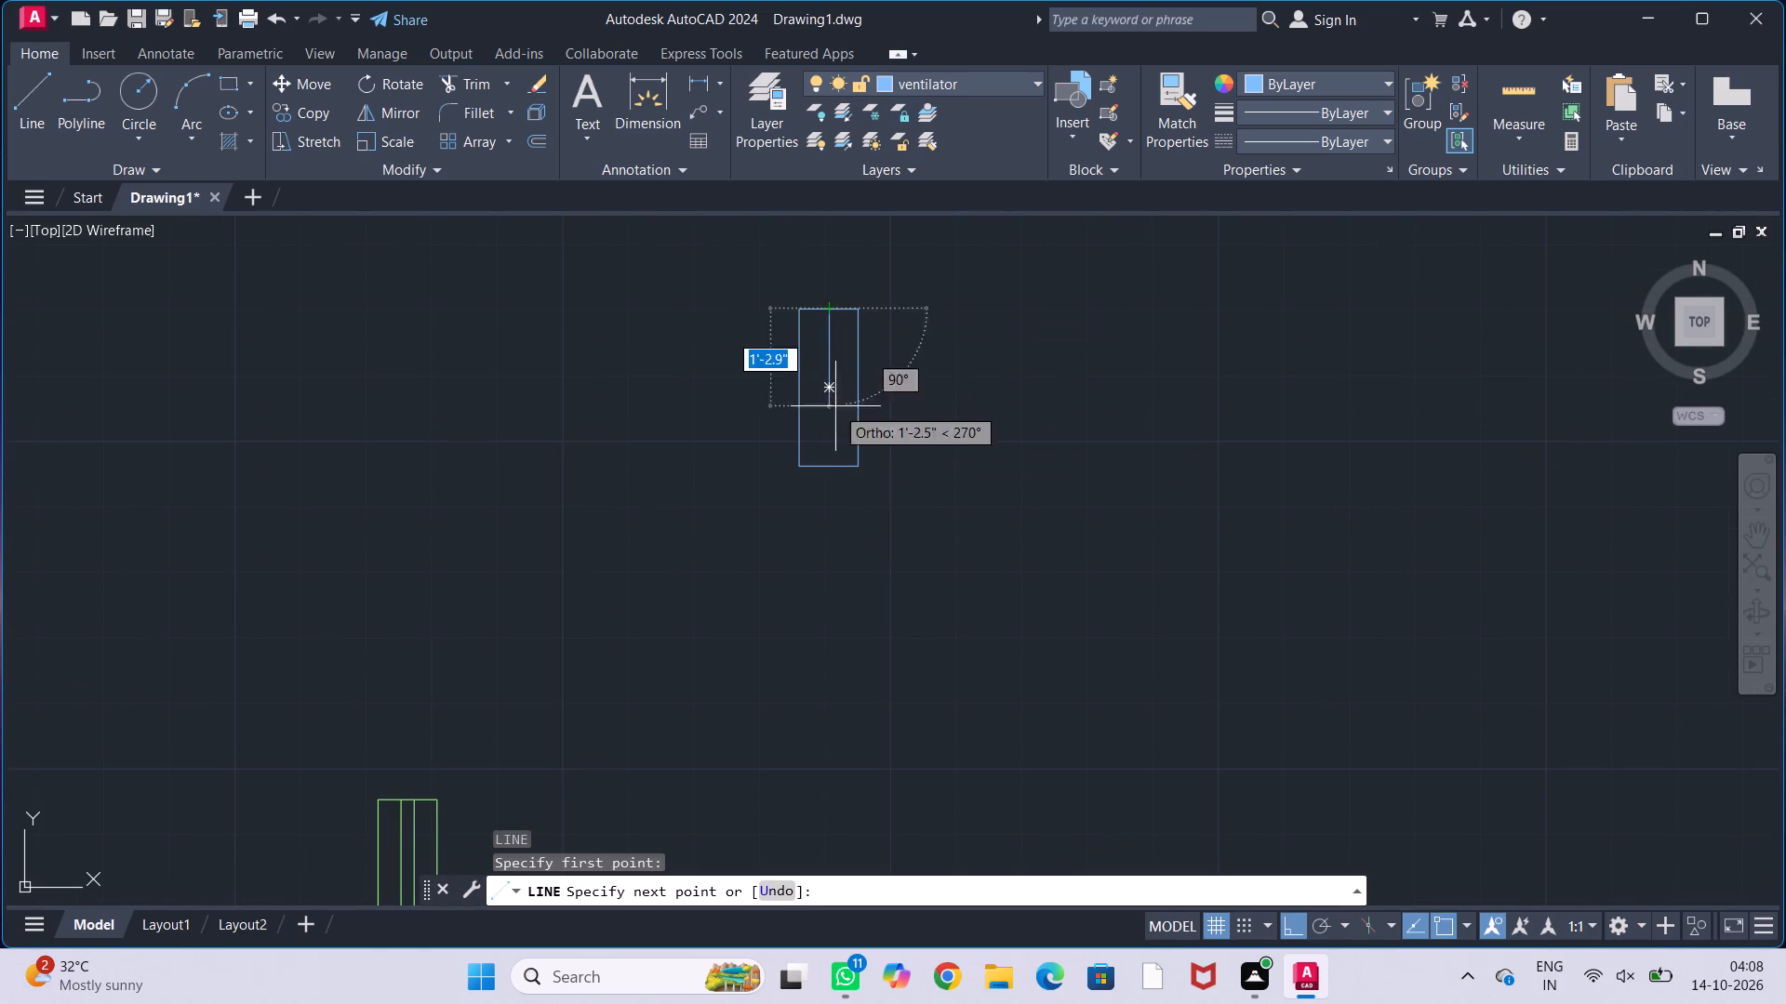
{"action": "left_click", "coordinate": [832, 465]}
{"action": "key", "text": "Escape"}
{"action": "key", "text": "Escape"}
Offset the ventilator's centre line by 1" to each side.
{"action": "scroll", "coordinate": [833, 379], "scroll_direction": "up", "scroll_amount": 2}
{"action": "middle_click_drag", "start_coordinate": [832, 379], "coordinate": [906, 468]}
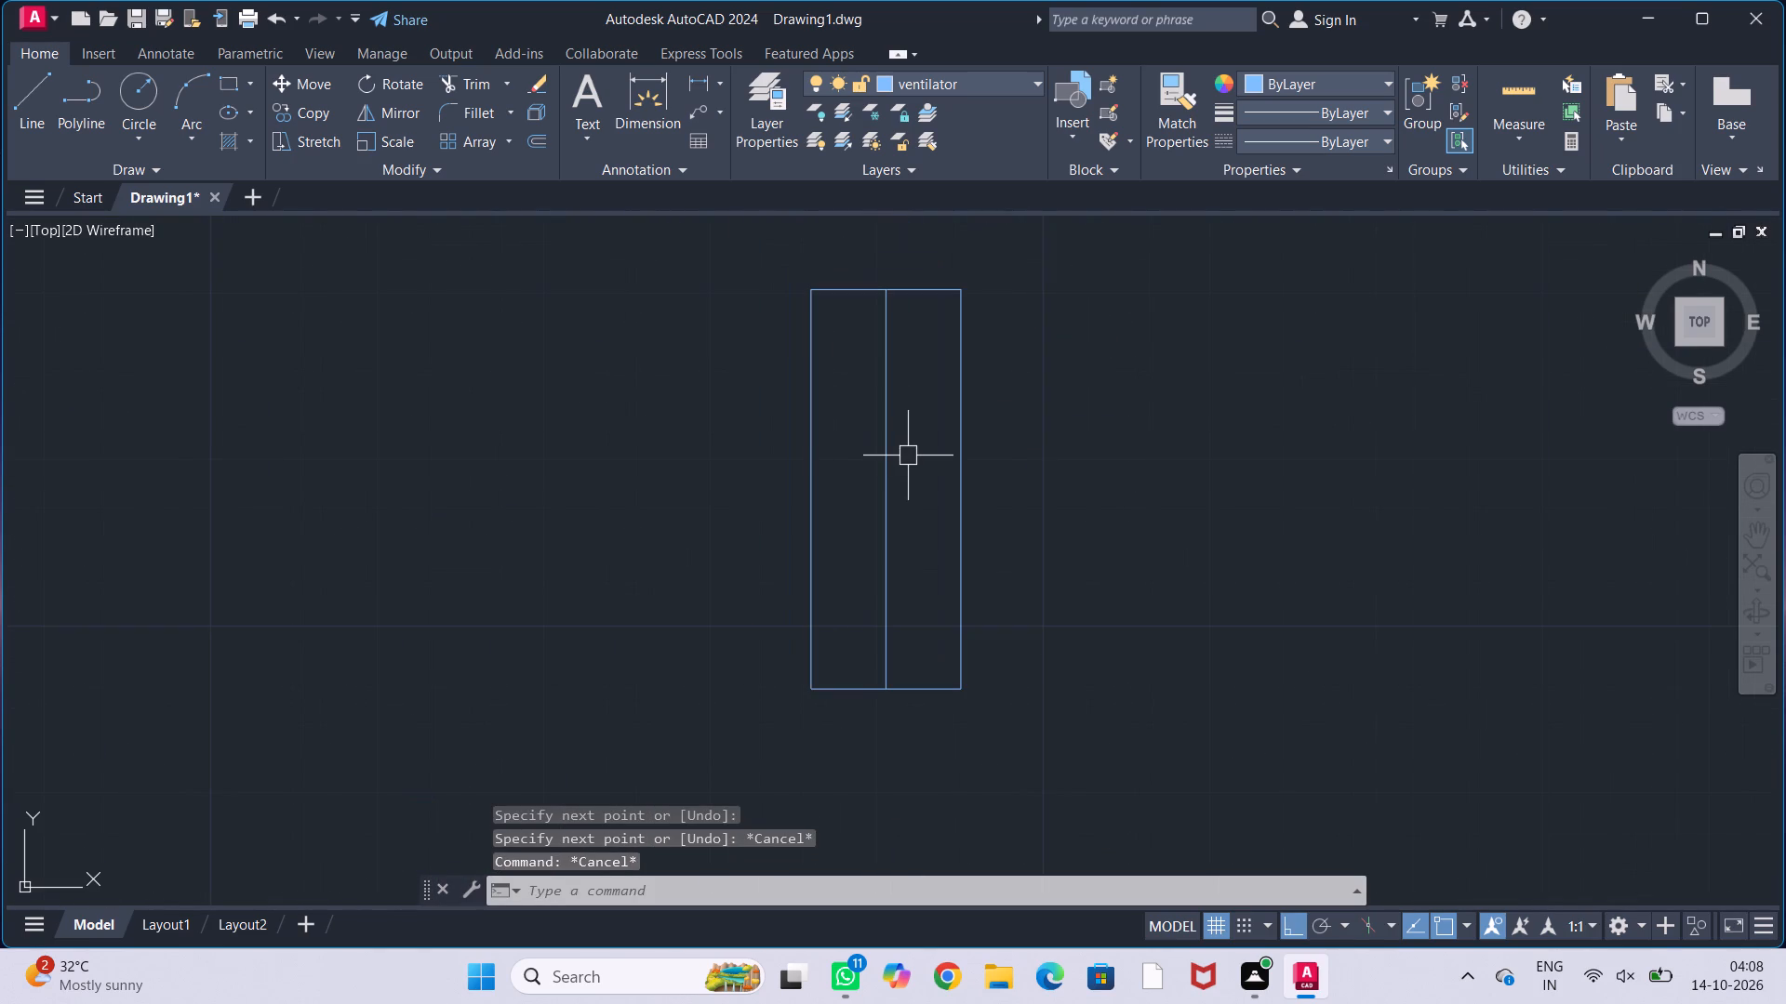
{"action": "key", "text": "o"}
{"action": "type", "text": "ff"}
{"action": "key", "text": "Return"}
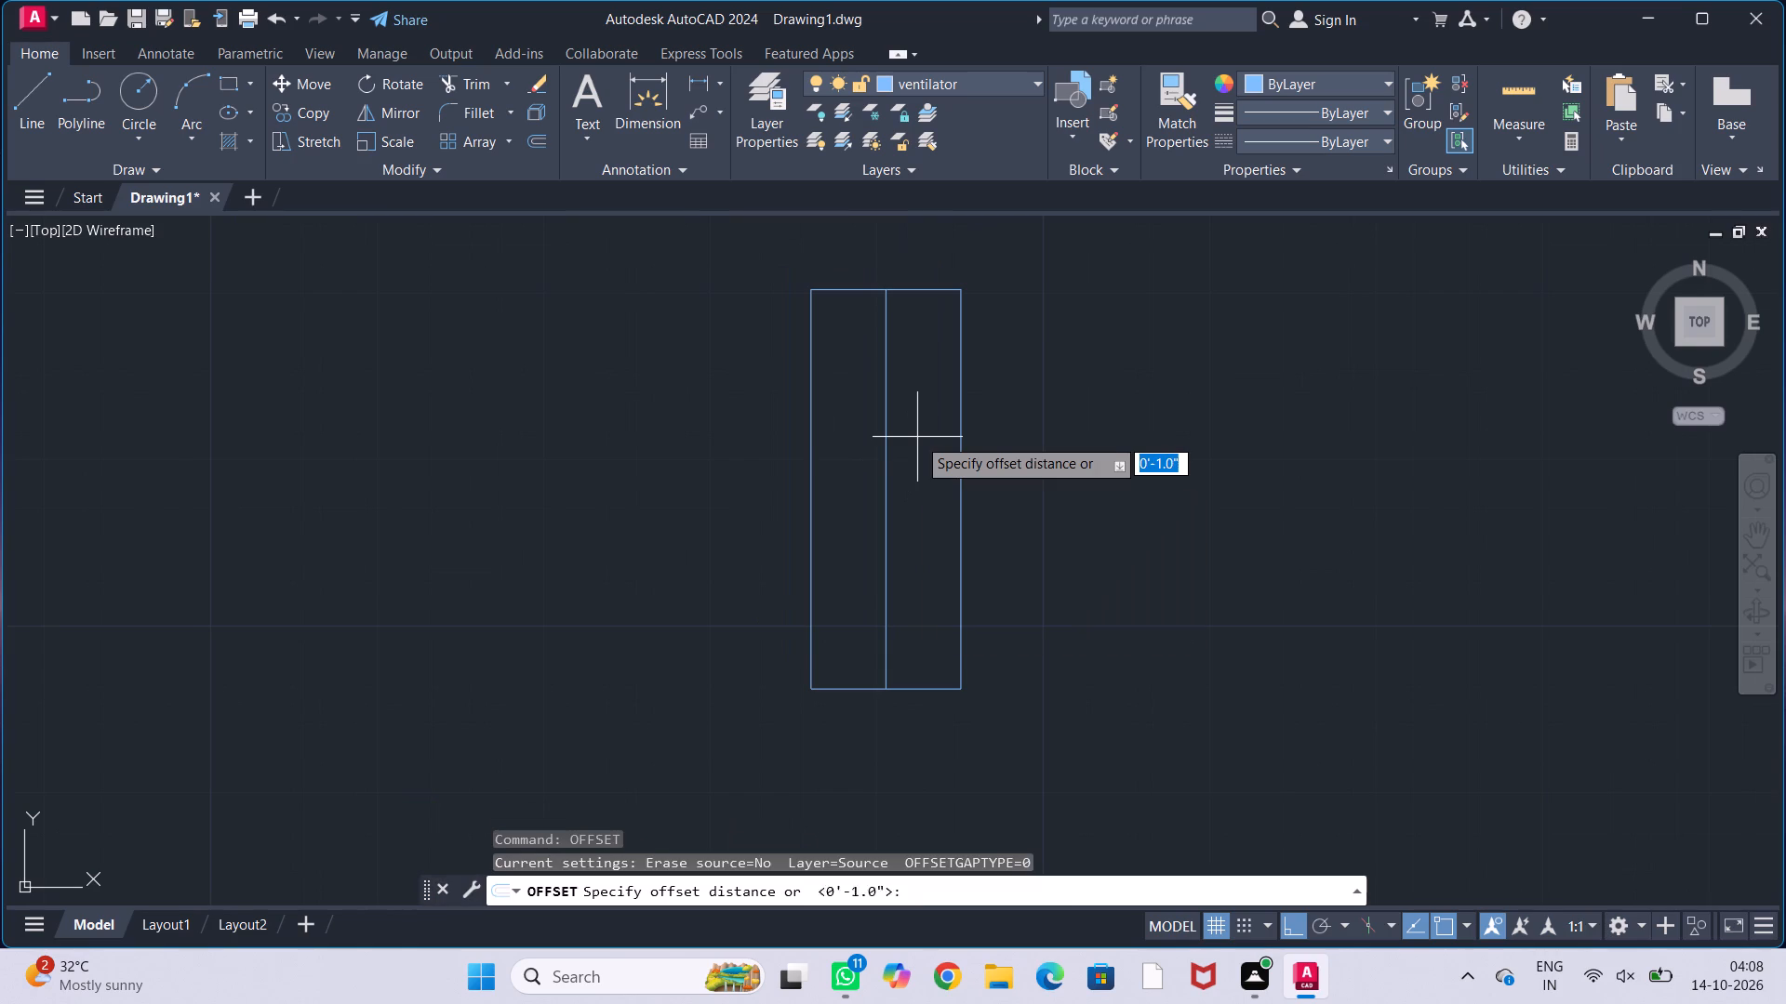
{"action": "type", "text": "1\""}
{"action": "key", "text": "Return"}
{"action": "left_click", "coordinate": [894, 436]}
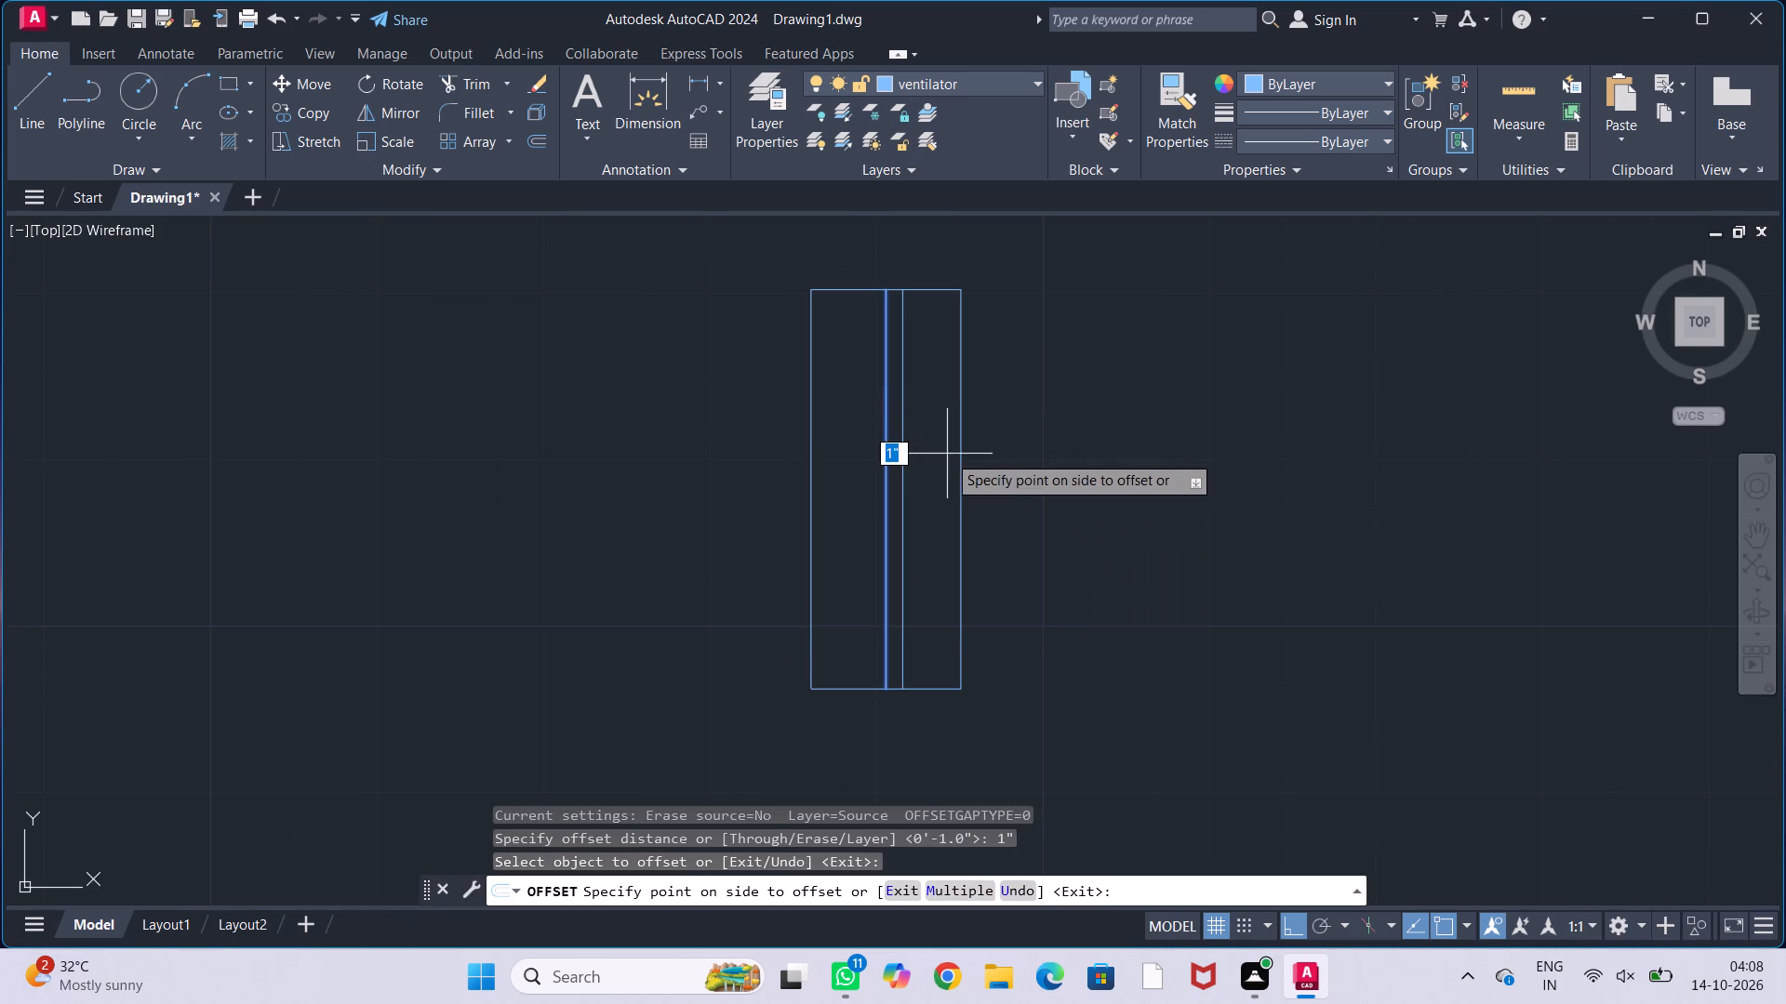
{"action": "left_click", "coordinate": [947, 454]}
{"action": "left_click", "coordinate": [886, 508]}
{"action": "left_click", "coordinate": [846, 515]}
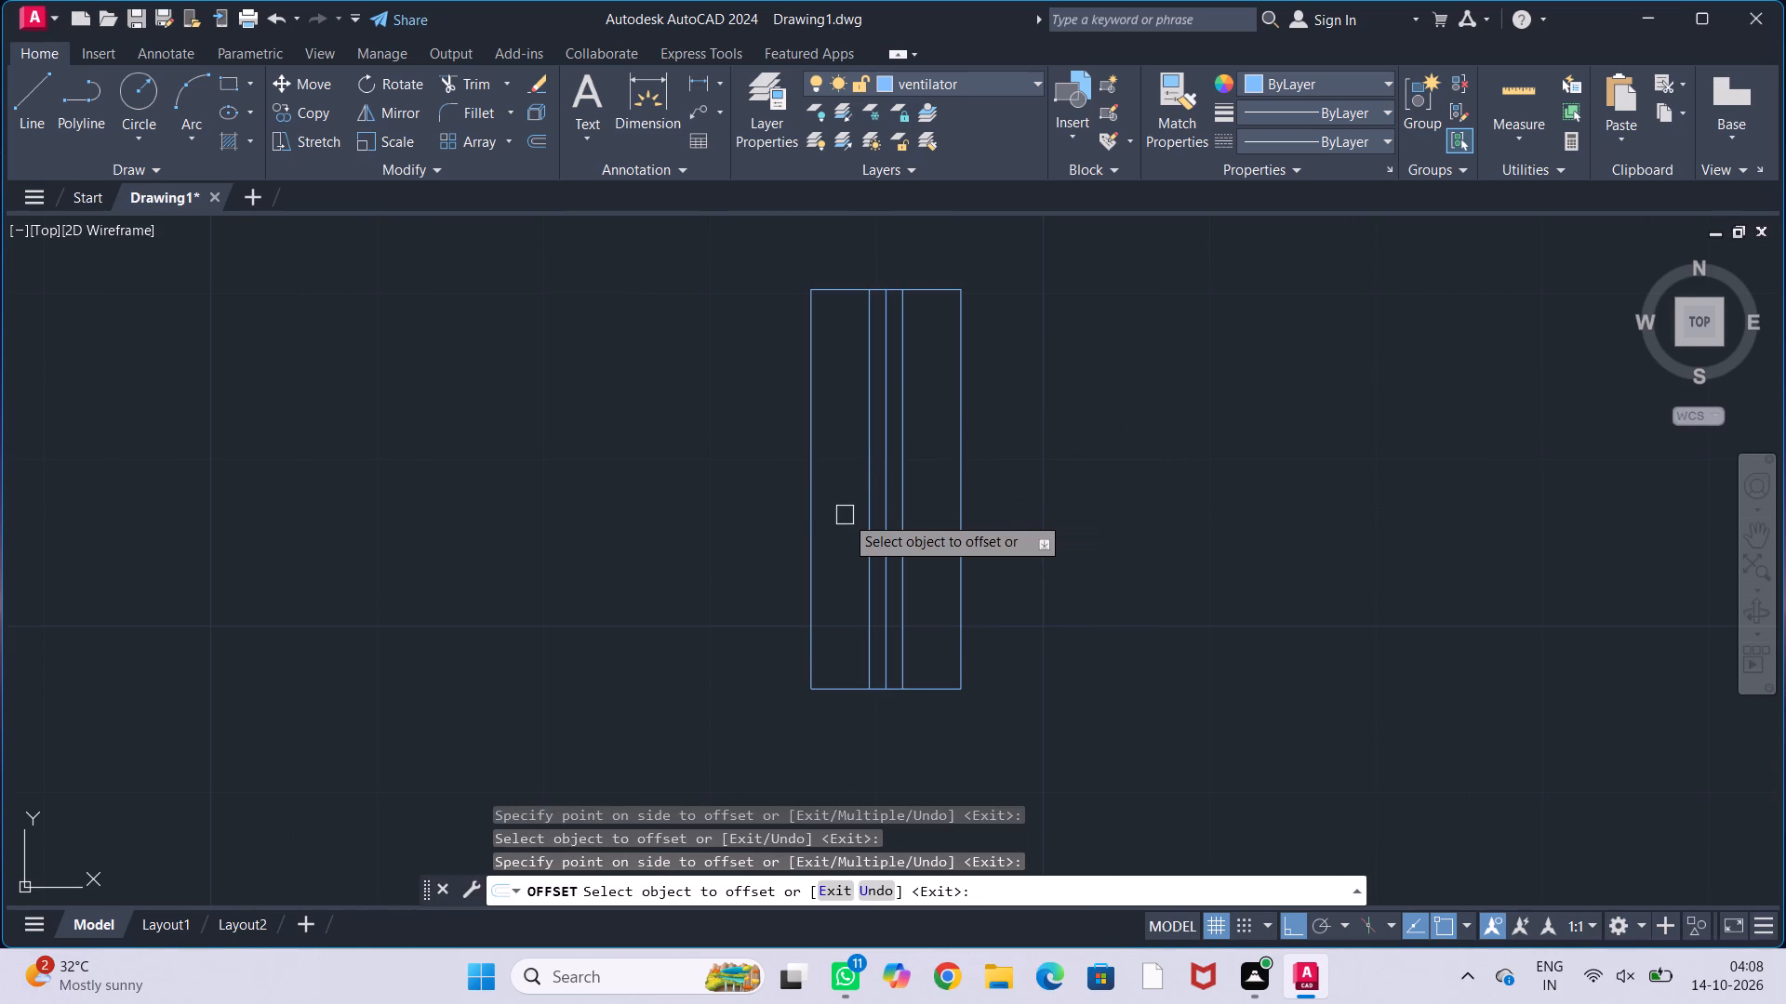
{"action": "key", "text": "Escape"}
{"action": "key", "text": "Escape"}
{"action": "key", "text": "Escape"}
{"action": "key", "text": "Escape"}
Erase the ventilator's original centre line, keeping the two offset lines.
{"action": "scroll", "coordinate": [887, 520], "scroll_direction": "up", "scroll_amount": 1}
{"action": "left_click", "coordinate": [884, 523]}
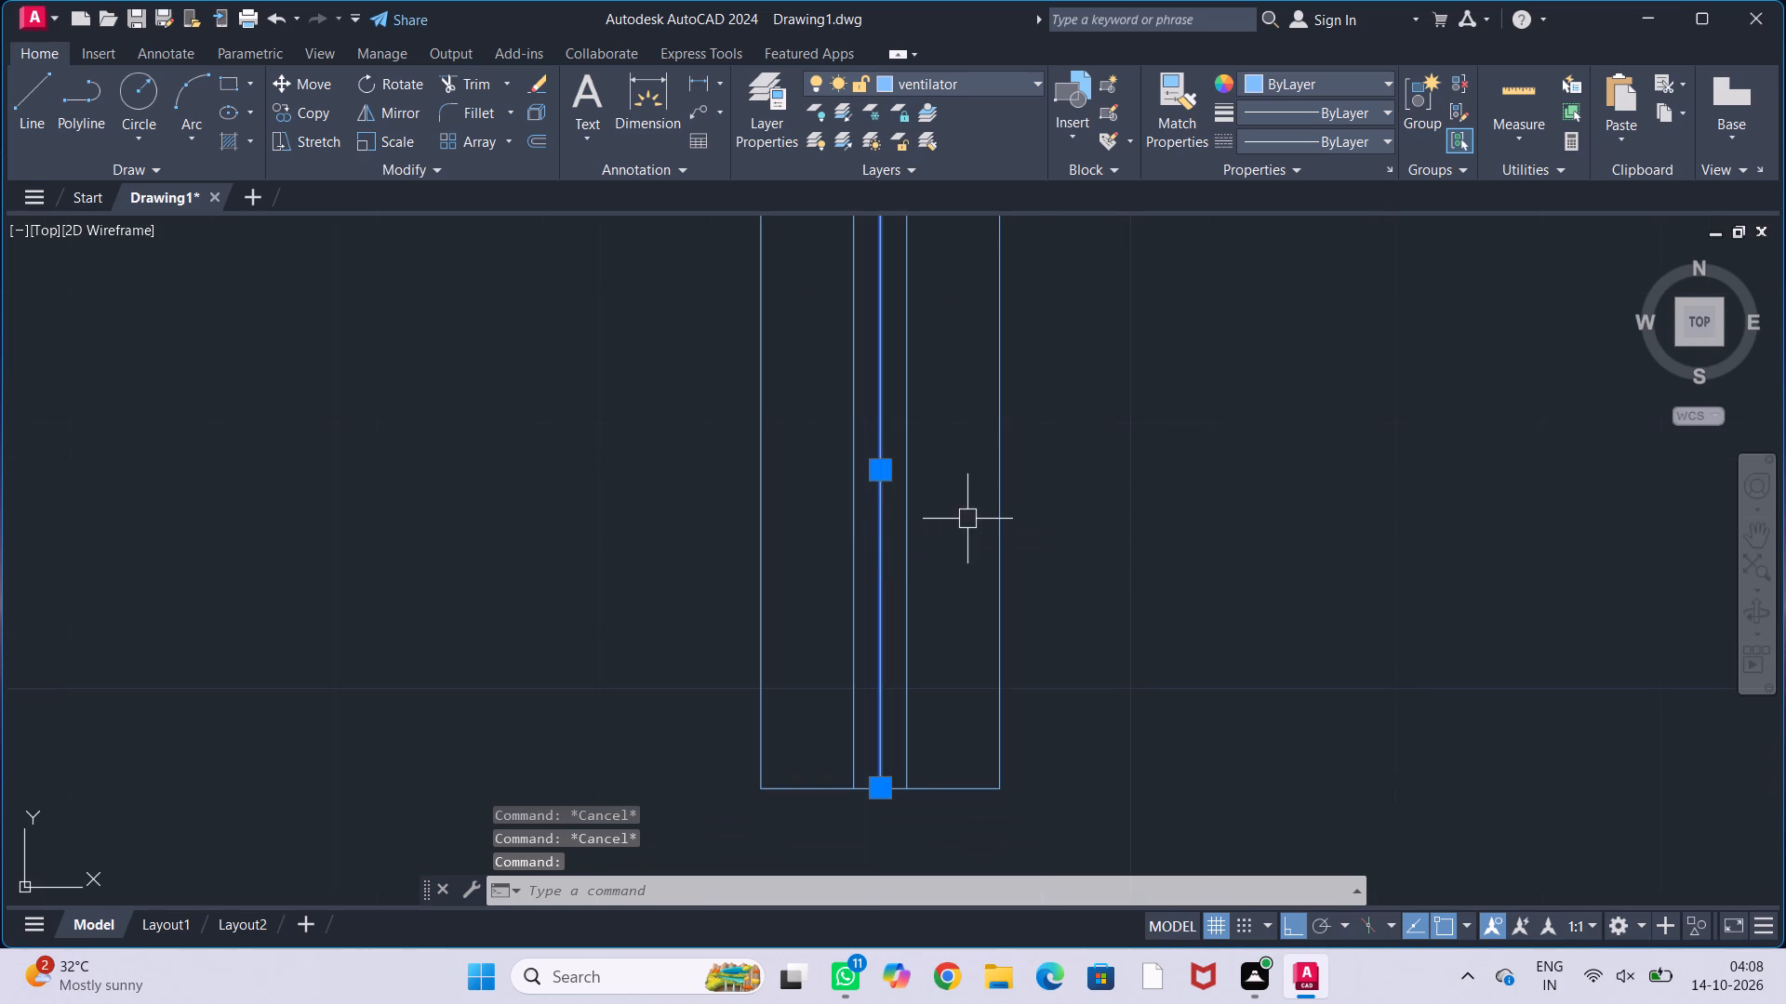
{"action": "key", "text": "Delete"}
Define the ventilator rectangle and its two inner lines as a block named v.
{"action": "scroll", "coordinate": [986, 507], "scroll_direction": "down", "scroll_amount": 2}
{"action": "middle_click_drag", "start_coordinate": [1047, 497], "coordinate": [1024, 486]}
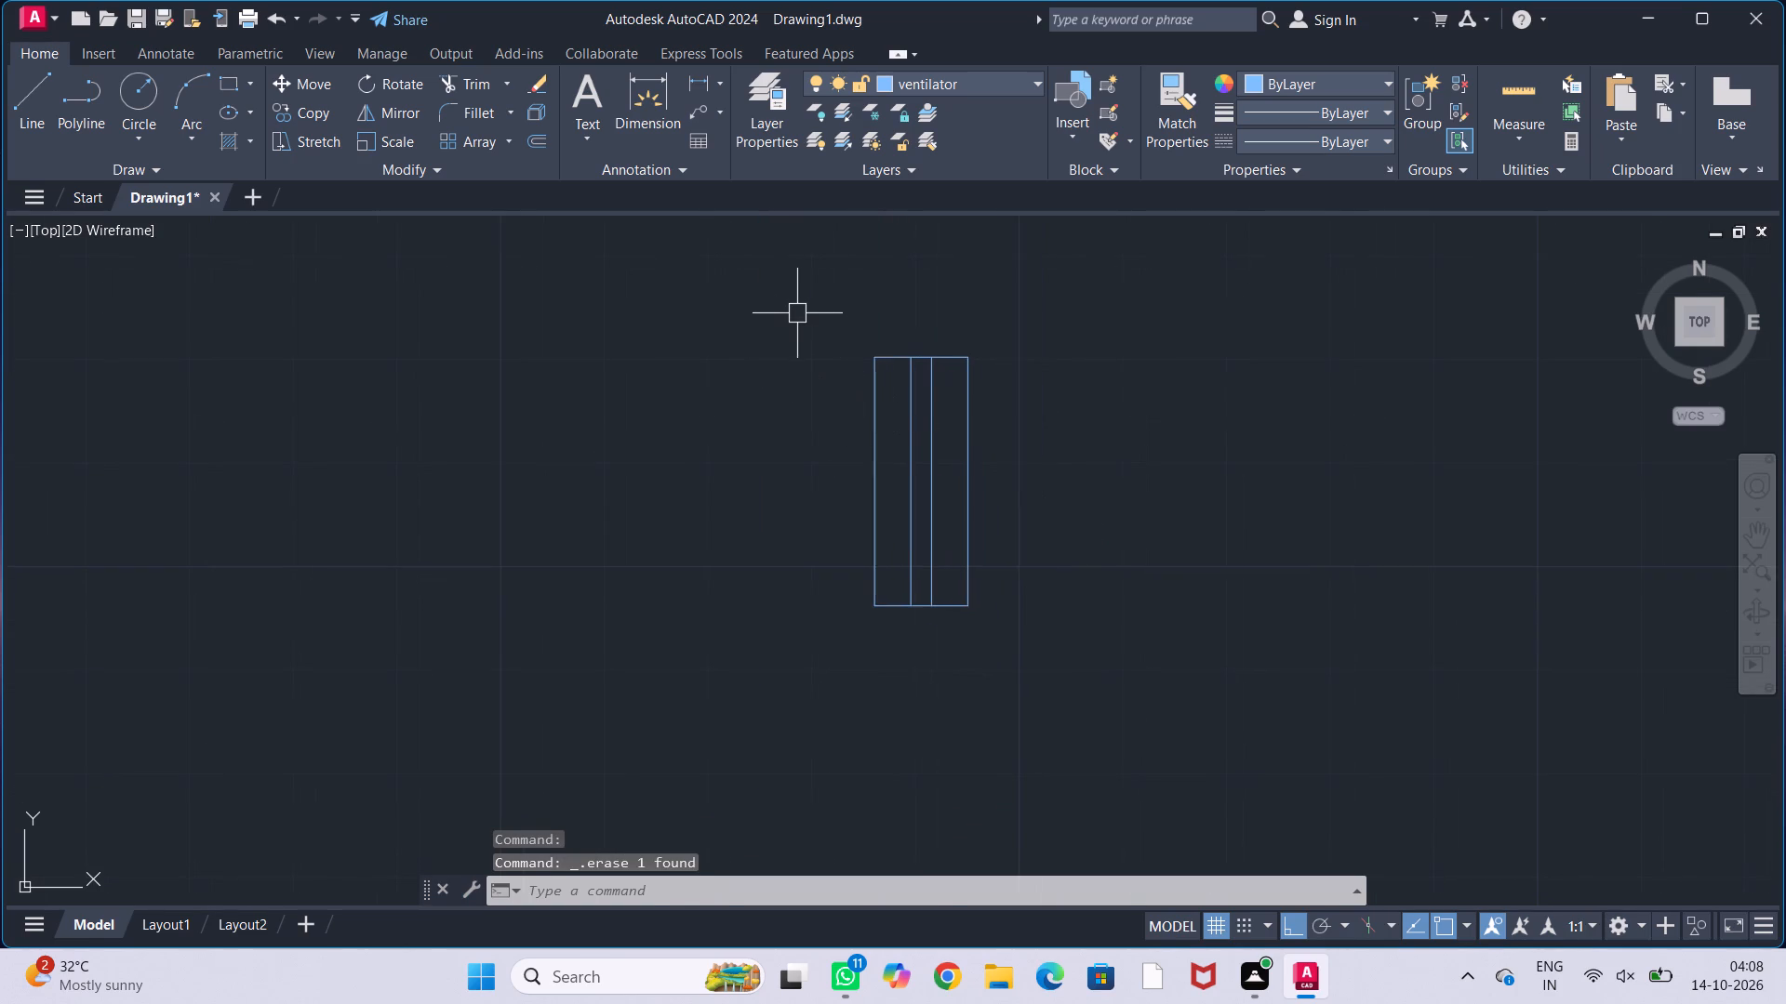
{"action": "left_click_drag", "start_coordinate": [794, 307], "coordinate": [849, 323]}
{"action": "left_click", "coordinate": [1053, 691]}
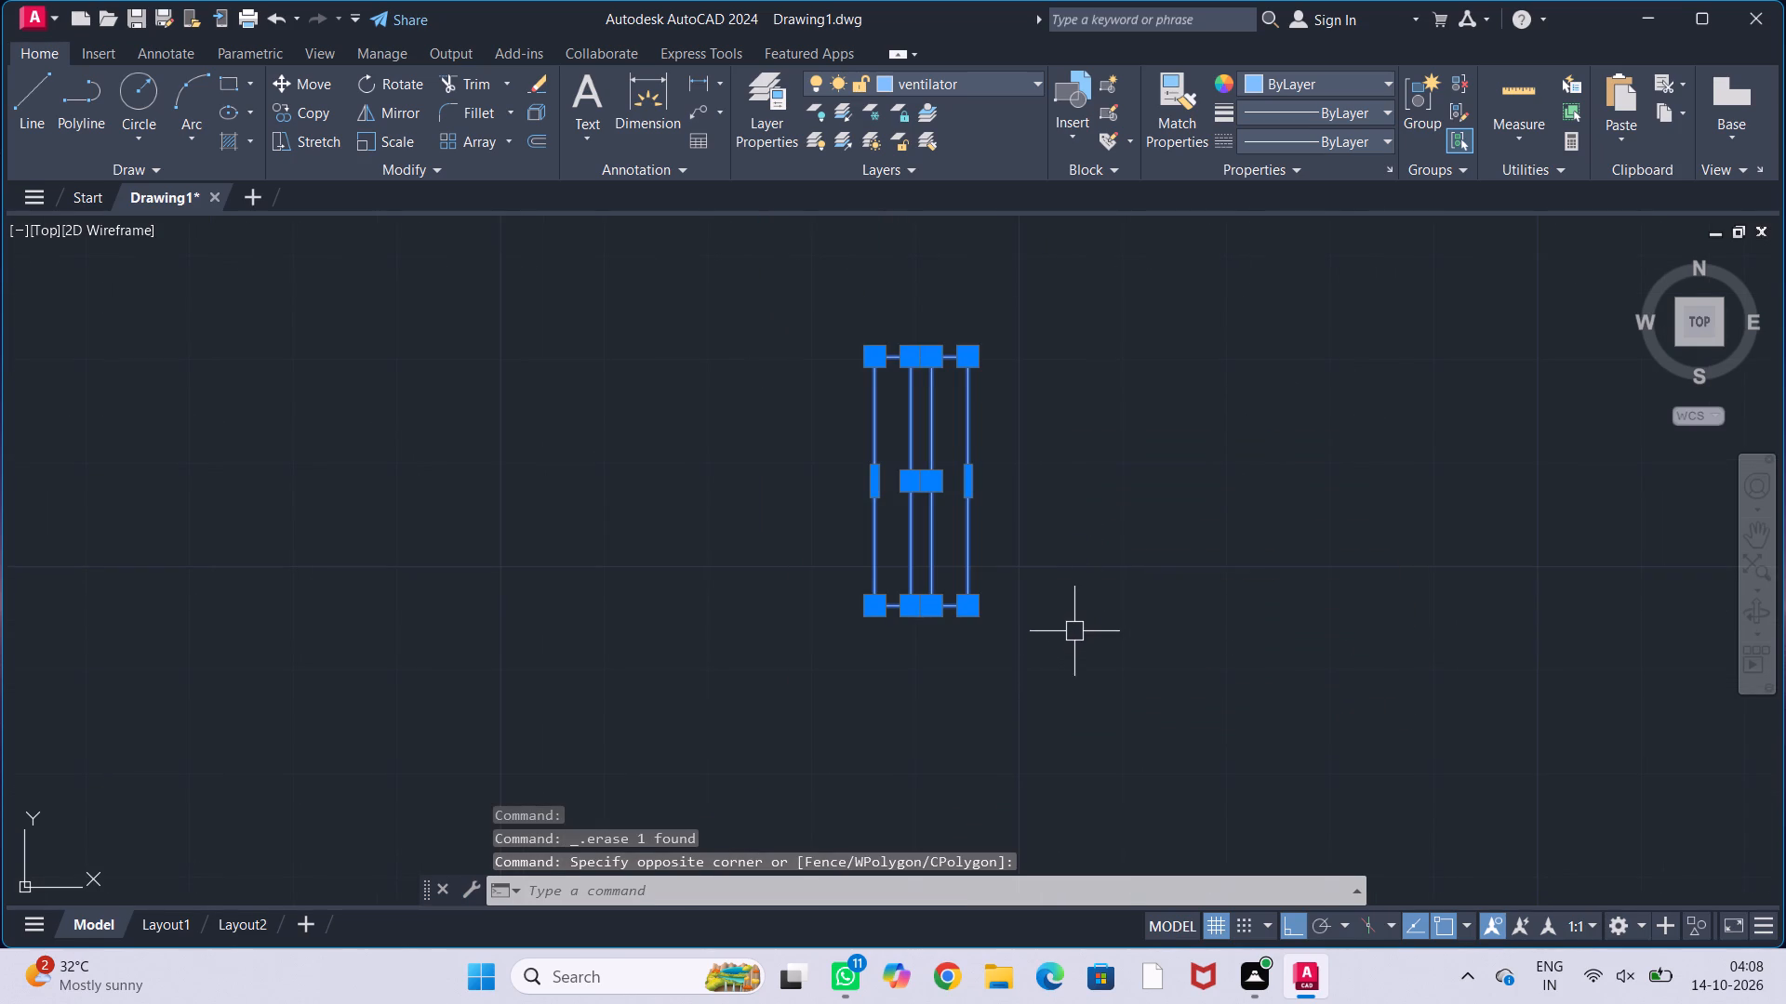
{"action": "middle_click_drag", "start_coordinate": [1086, 531], "coordinate": [1076, 476]}
{"action": "middle_click_drag", "start_coordinate": [1076, 476], "coordinate": [1092, 565]}
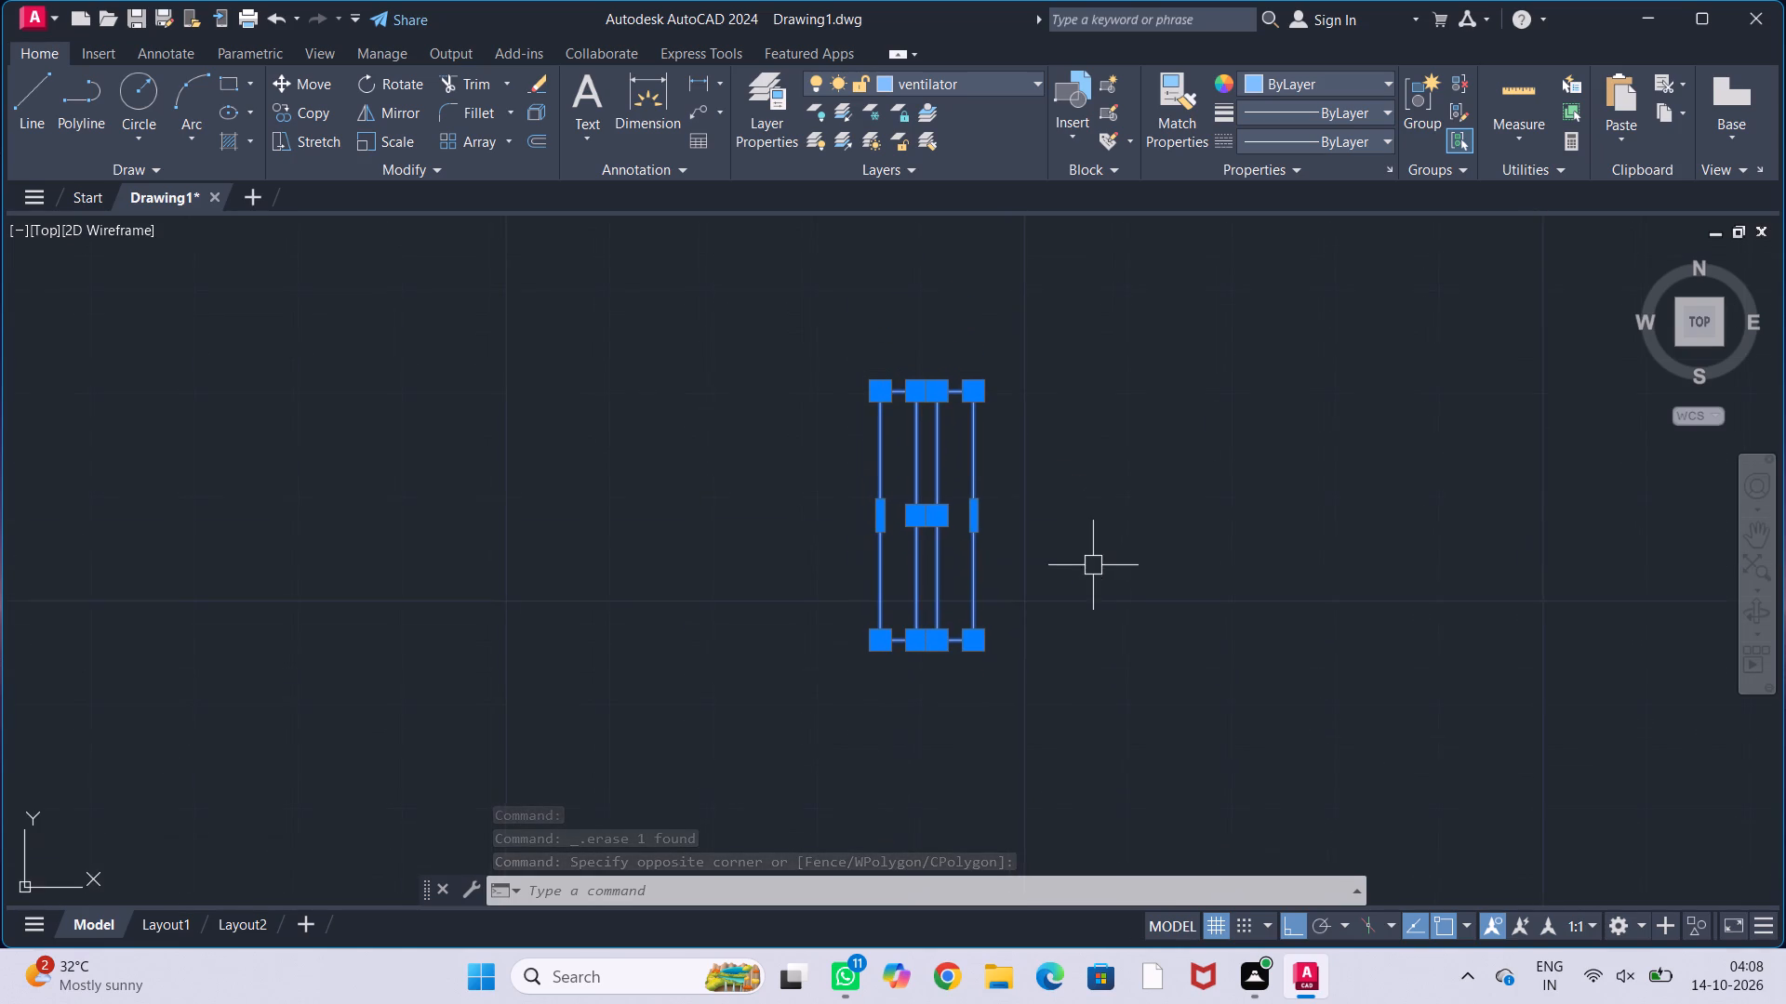
{"action": "middle_click_drag", "start_coordinate": [1093, 565], "coordinate": [1114, 528]}
{"action": "middle_click_drag", "start_coordinate": [1097, 513], "coordinate": [1077, 518]}
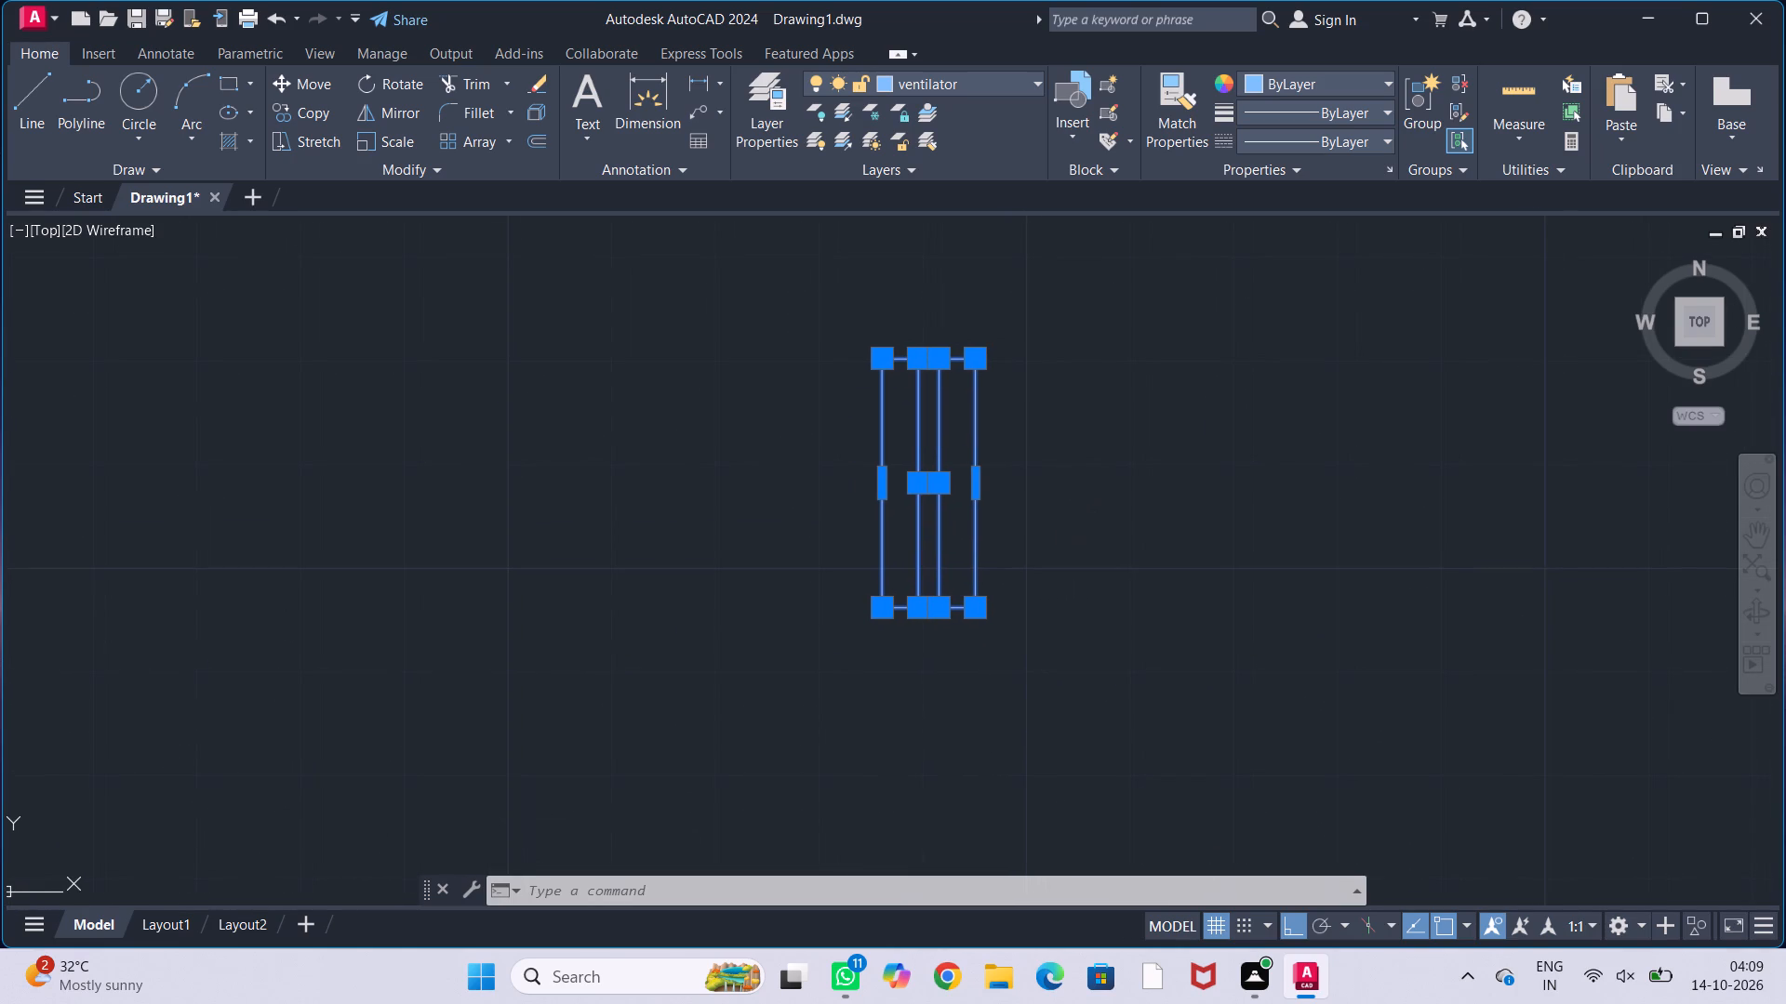
{"action": "key", "text": "b"}
{"action": "key", "text": "Return"}
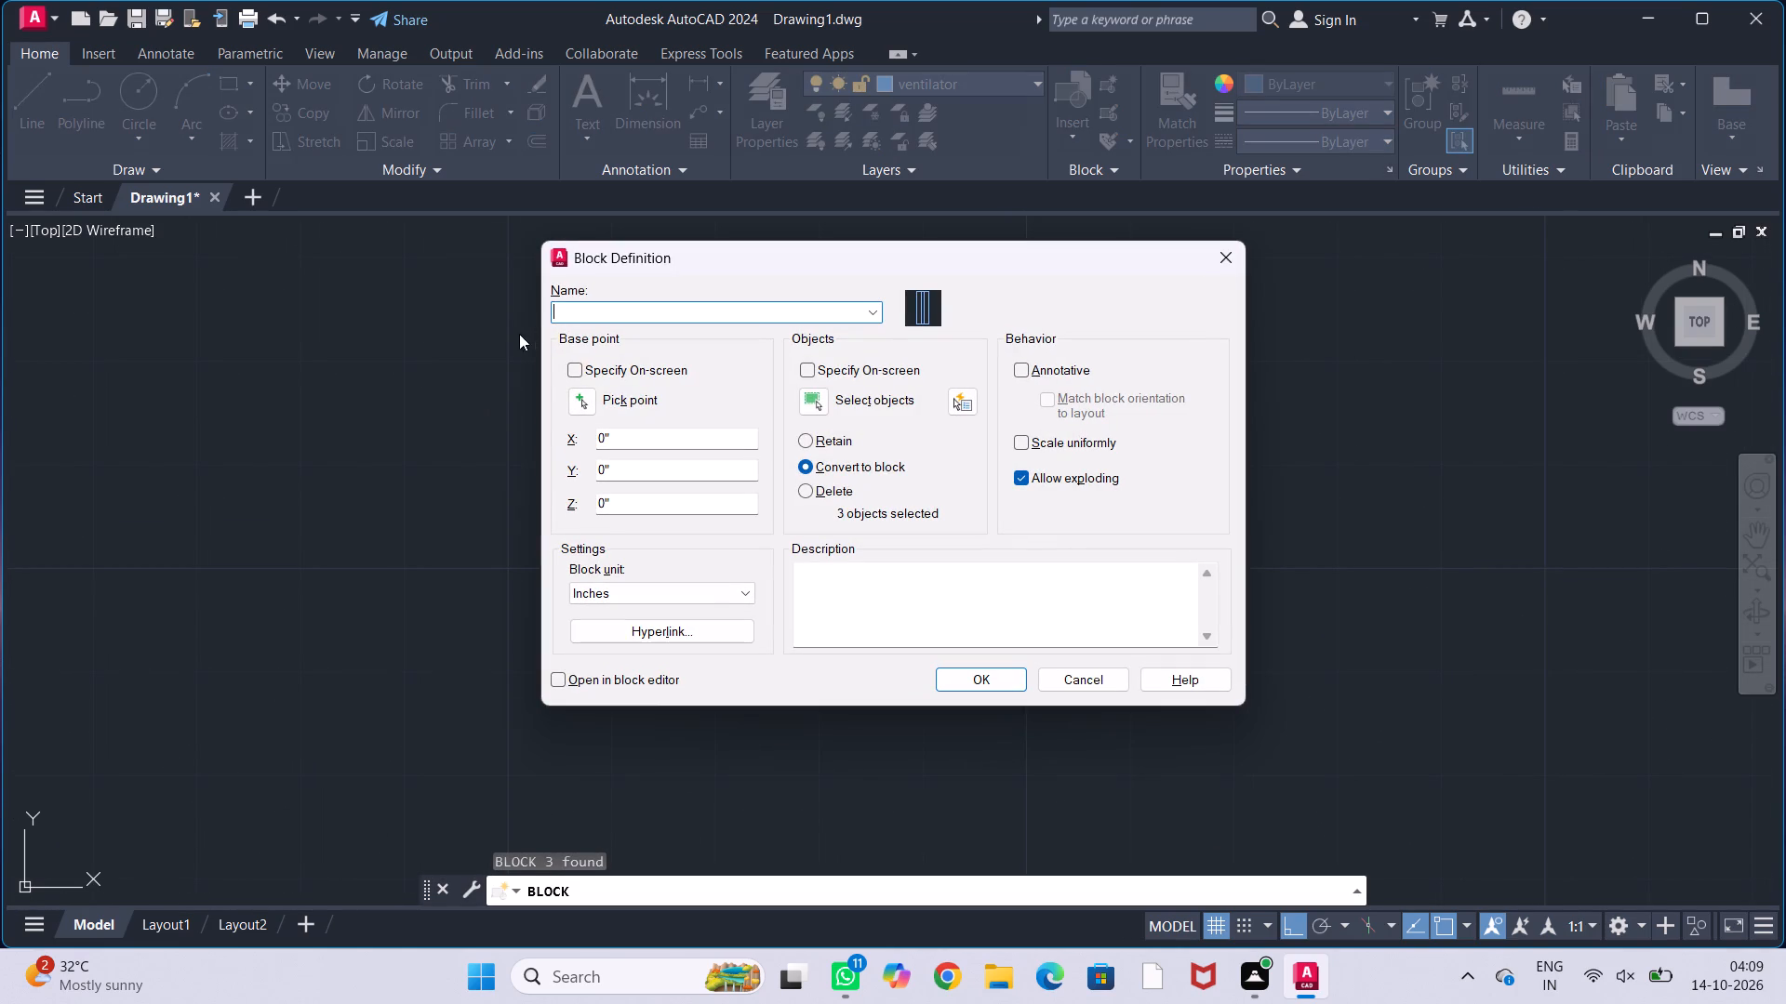
{"action": "left_click", "coordinate": [624, 312]}
{"action": "key", "text": "v"}
{"action": "left_click", "coordinate": [1005, 676]}
Move the horizontal window block by its bottom-left corner into the first opening of the top wall, in the upper-left room.
{"action": "scroll", "coordinate": [962, 532], "scroll_direction": "down", "scroll_amount": 2}
{"action": "scroll", "coordinate": [1052, 523], "scroll_direction": "down", "scroll_amount": 2}
{"action": "middle_click_drag", "start_coordinate": [1061, 561], "coordinate": [1070, 451]}
{"action": "middle_click_drag", "start_coordinate": [964, 593], "coordinate": [1053, 473]}
{"action": "scroll", "coordinate": [1065, 492], "scroll_direction": "down", "scroll_amount": 1}
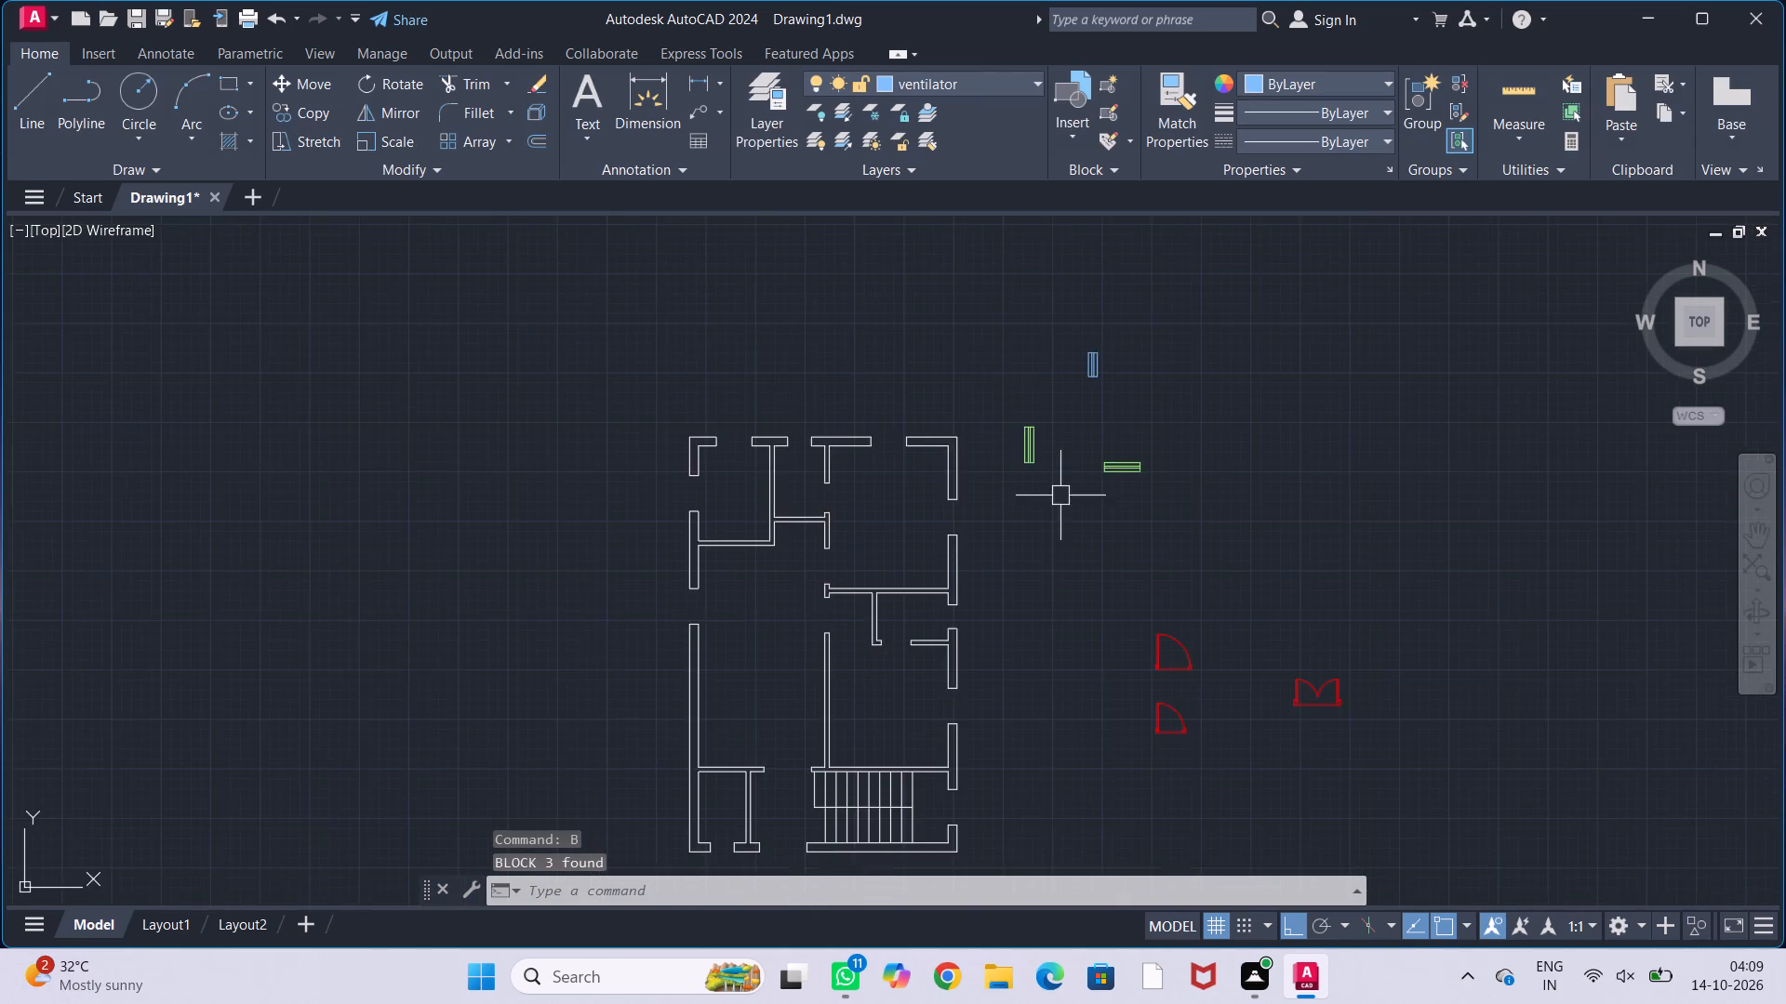
{"action": "middle_click_drag", "start_coordinate": [1063, 495], "coordinate": [1090, 500]}
{"action": "scroll", "coordinate": [1078, 492], "scroll_direction": "up", "scroll_amount": 1}
{"action": "left_click", "coordinate": [1174, 472]}
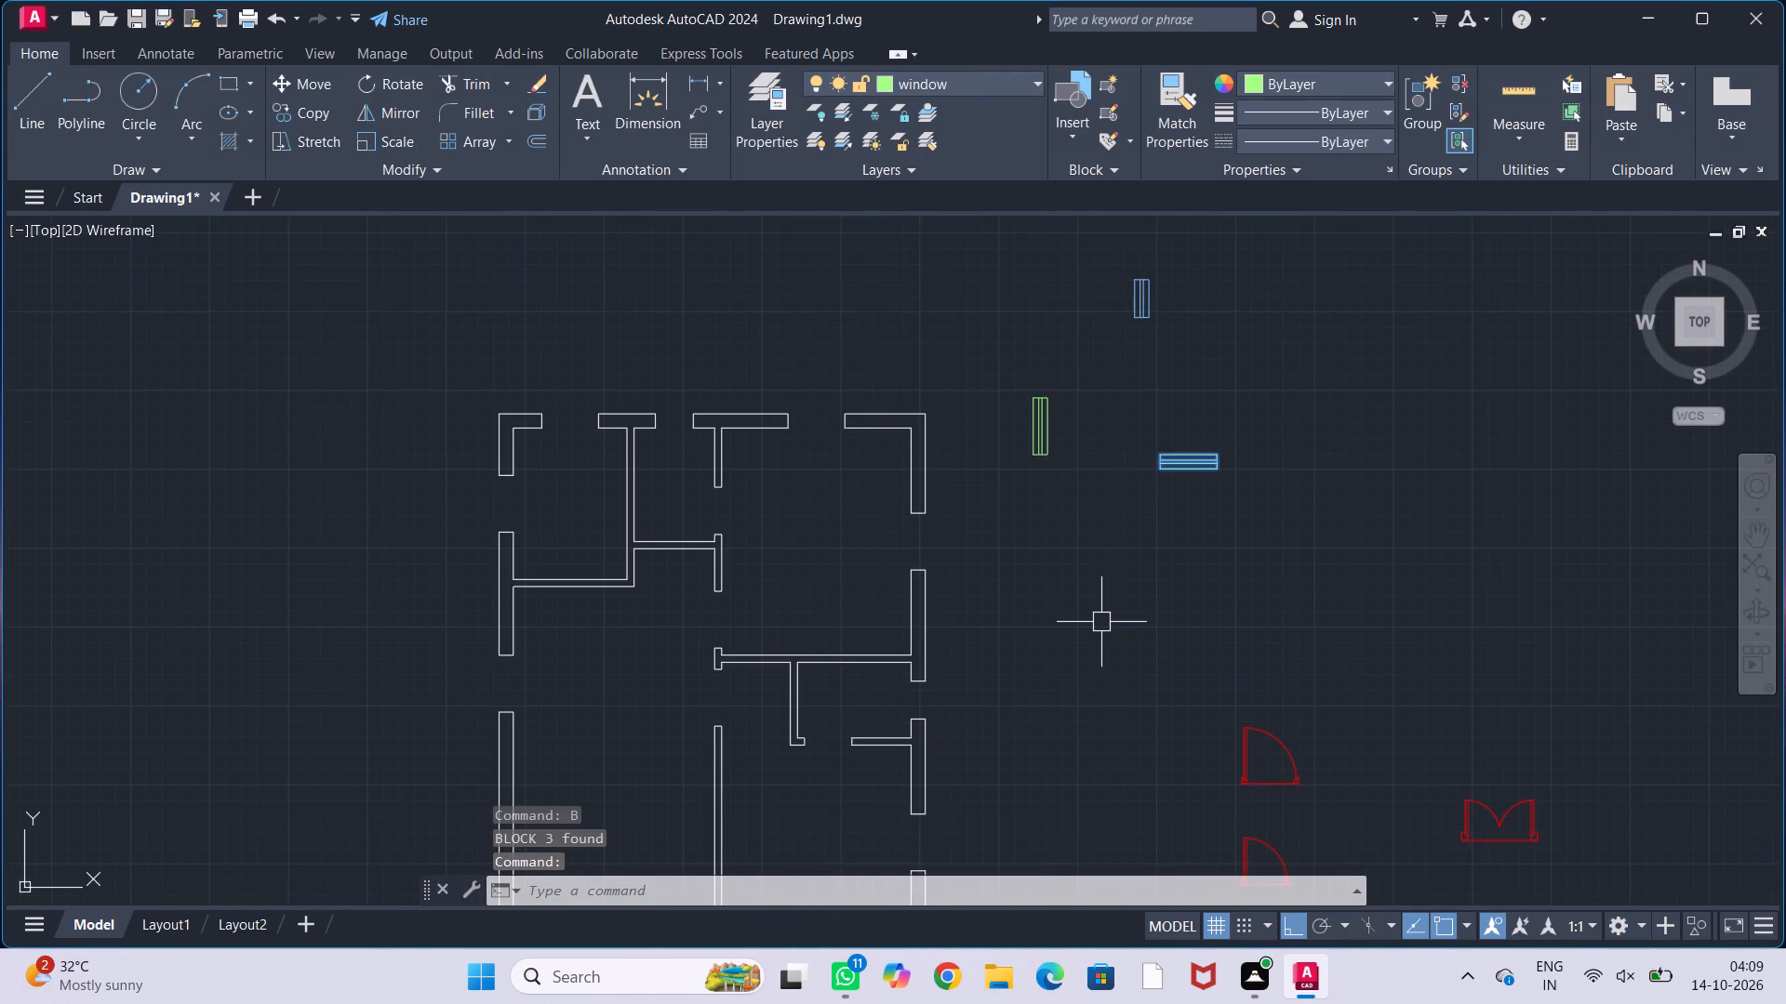
{"action": "key", "text": "m"}
{"action": "key", "text": "Return"}
{"action": "scroll", "coordinate": [1122, 528], "scroll_direction": "up", "scroll_amount": 2}
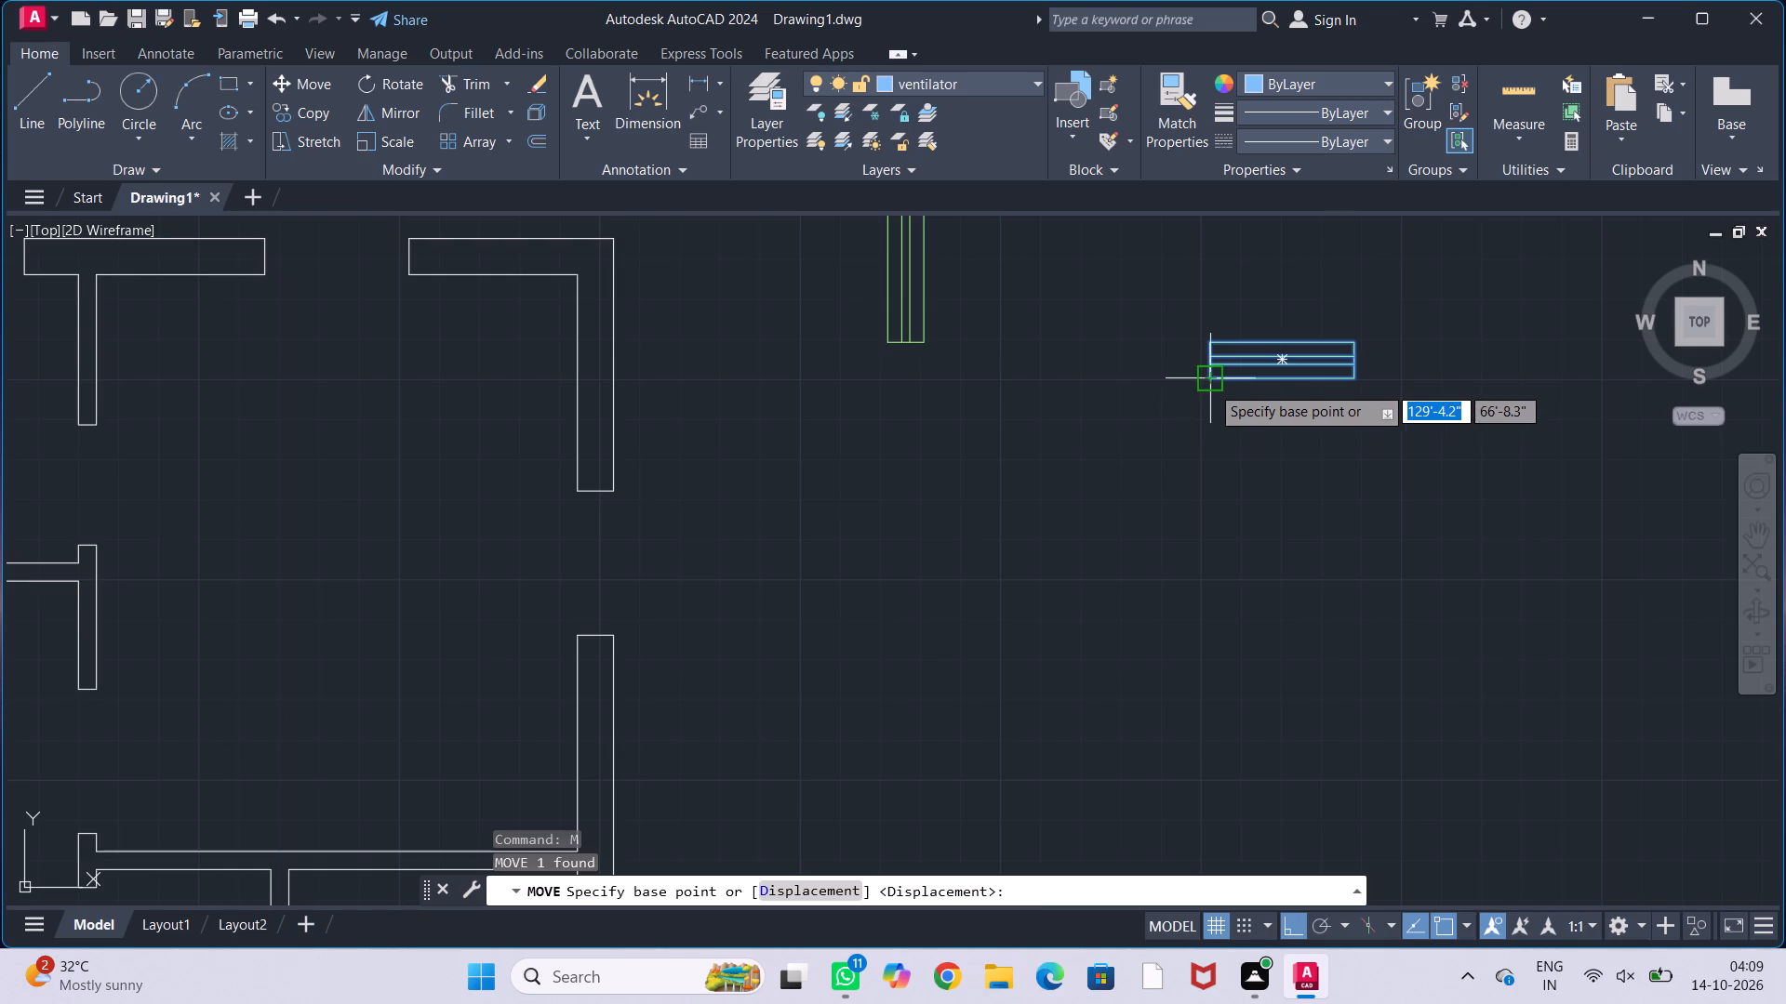
{"action": "left_click_drag", "start_coordinate": [1210, 385], "coordinate": [1203, 406]}
{"action": "scroll", "coordinate": [868, 509], "scroll_direction": "down", "scroll_amount": 2}
{"action": "middle_click_drag", "start_coordinate": [929, 529], "coordinate": [947, 534]}
{"action": "scroll", "coordinate": [481, 430], "scroll_direction": "up", "scroll_amount": 1}
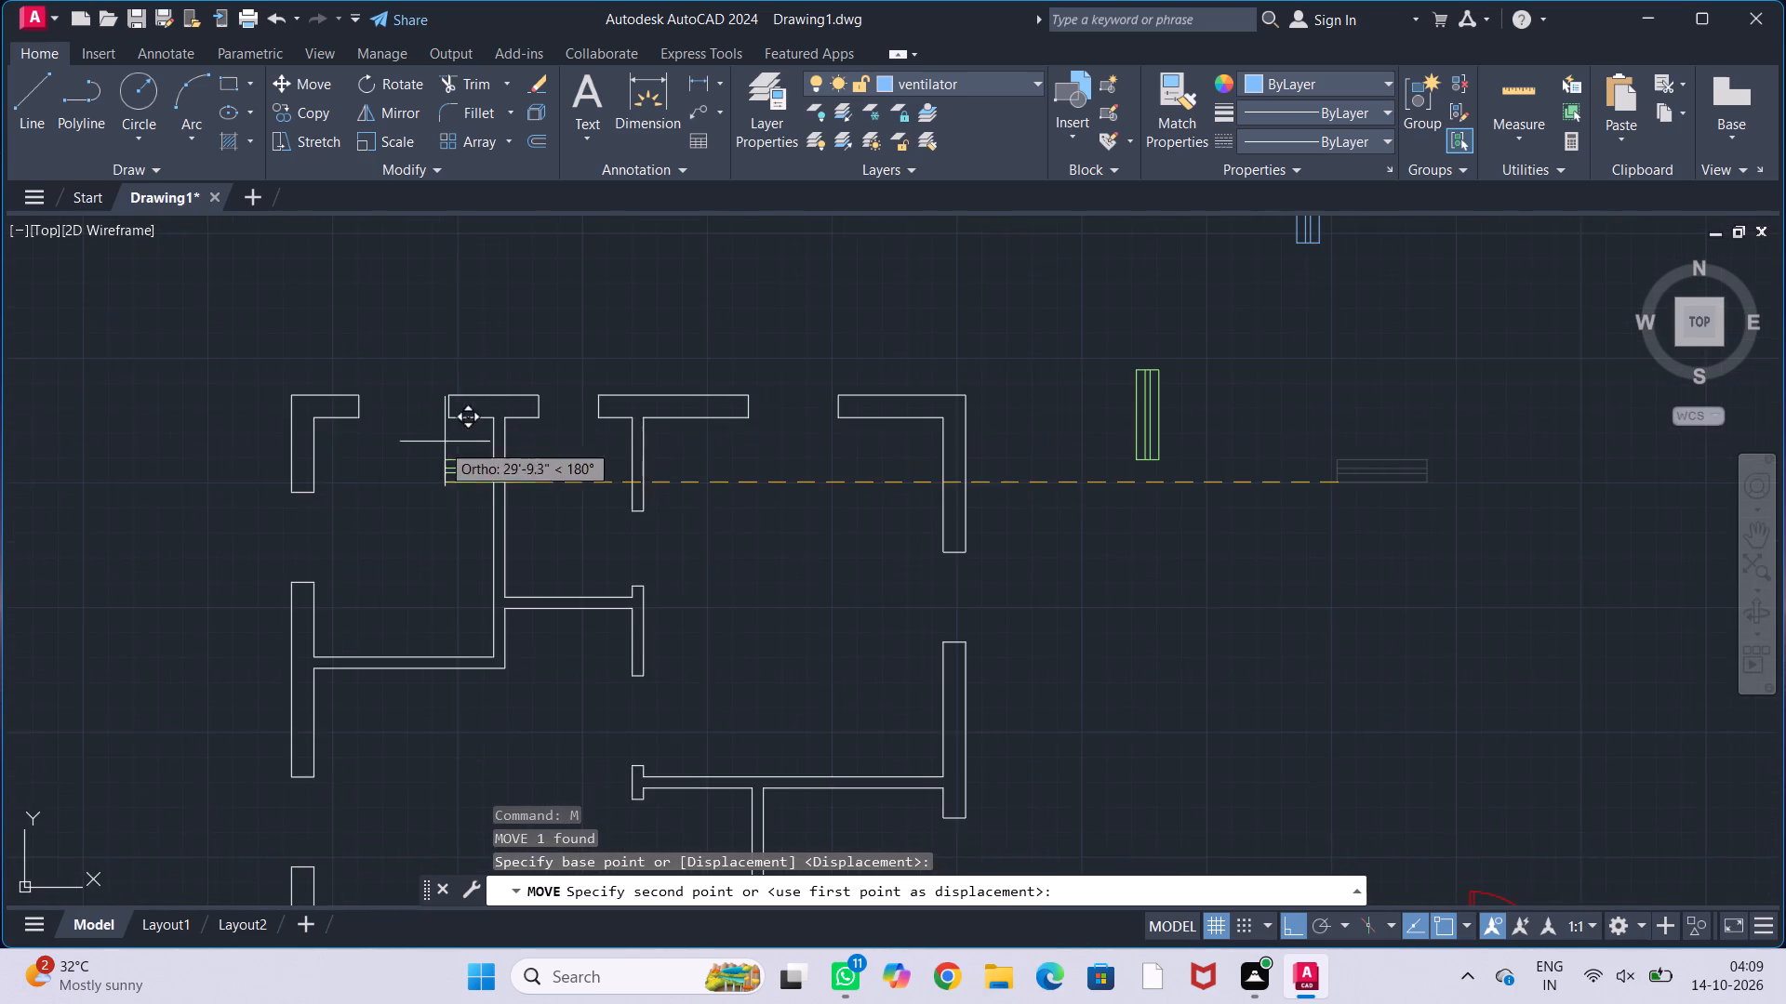
{"action": "middle_click_drag", "start_coordinate": [412, 443], "coordinate": [627, 498]}
{"action": "scroll", "coordinate": [632, 489], "scroll_direction": "up", "scroll_amount": 2}
{"action": "left_click", "coordinate": [485, 455]}
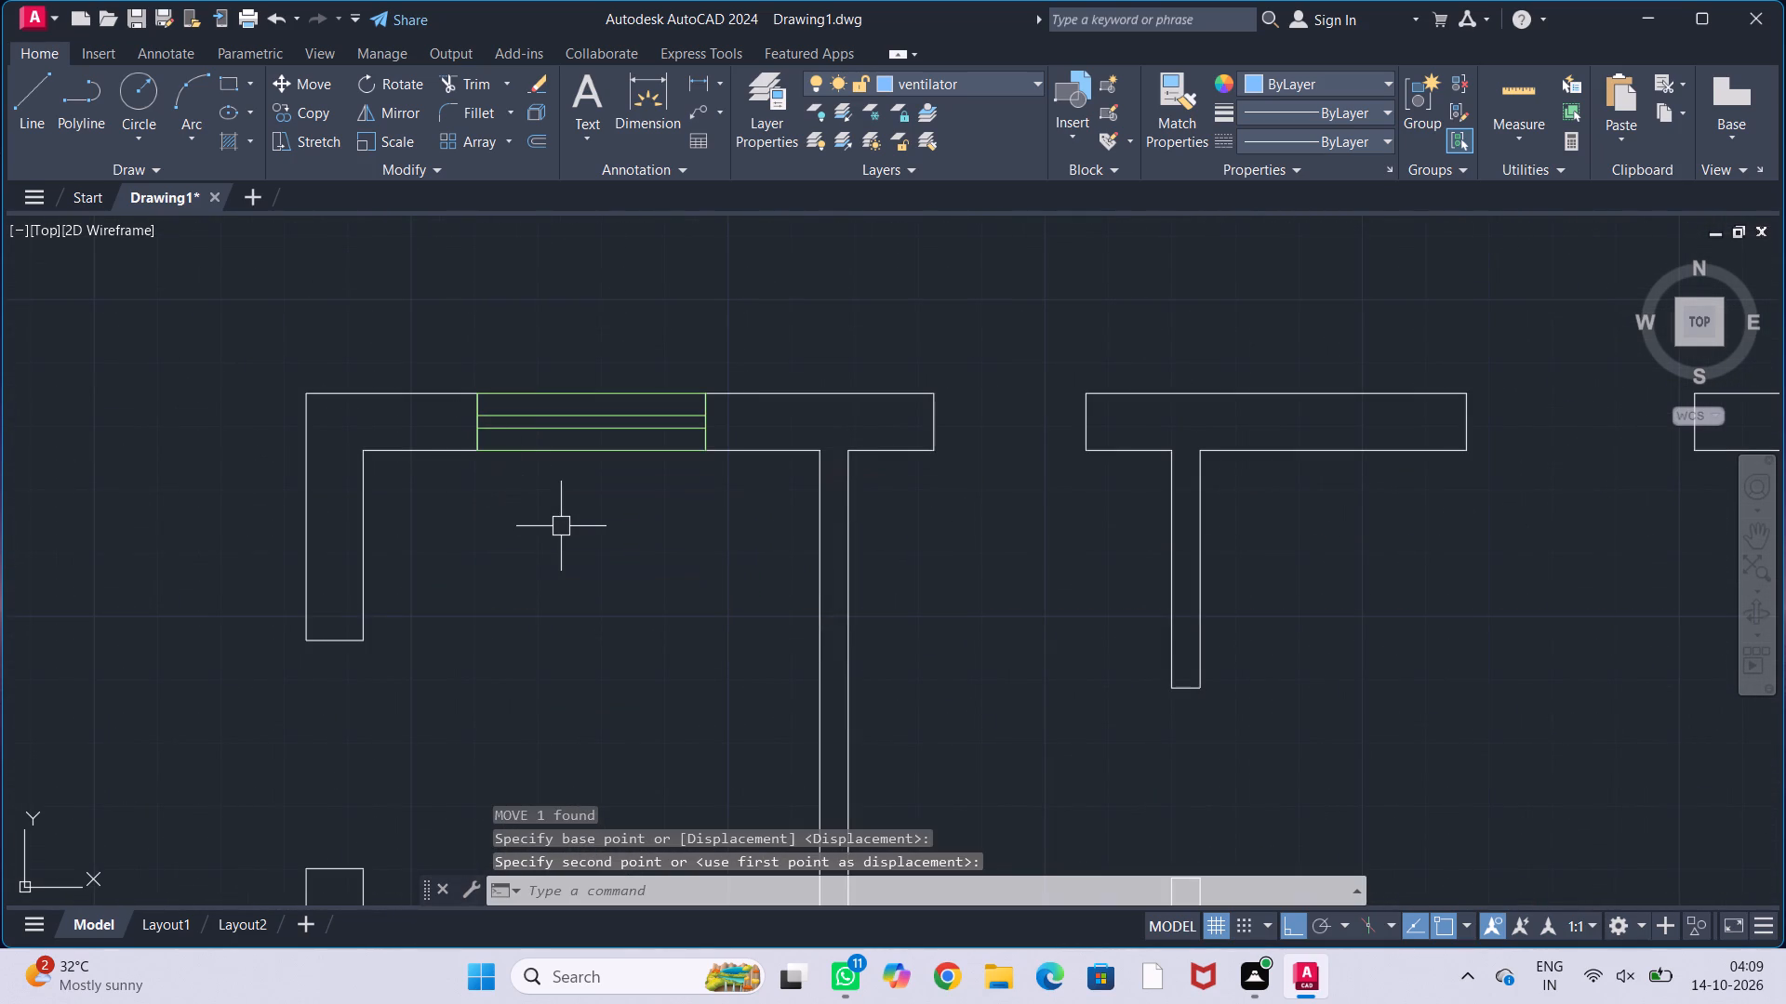
{"action": "key", "text": "Escape"}
{"action": "key", "text": "Escape"}
{"action": "key", "text": "Escape"}
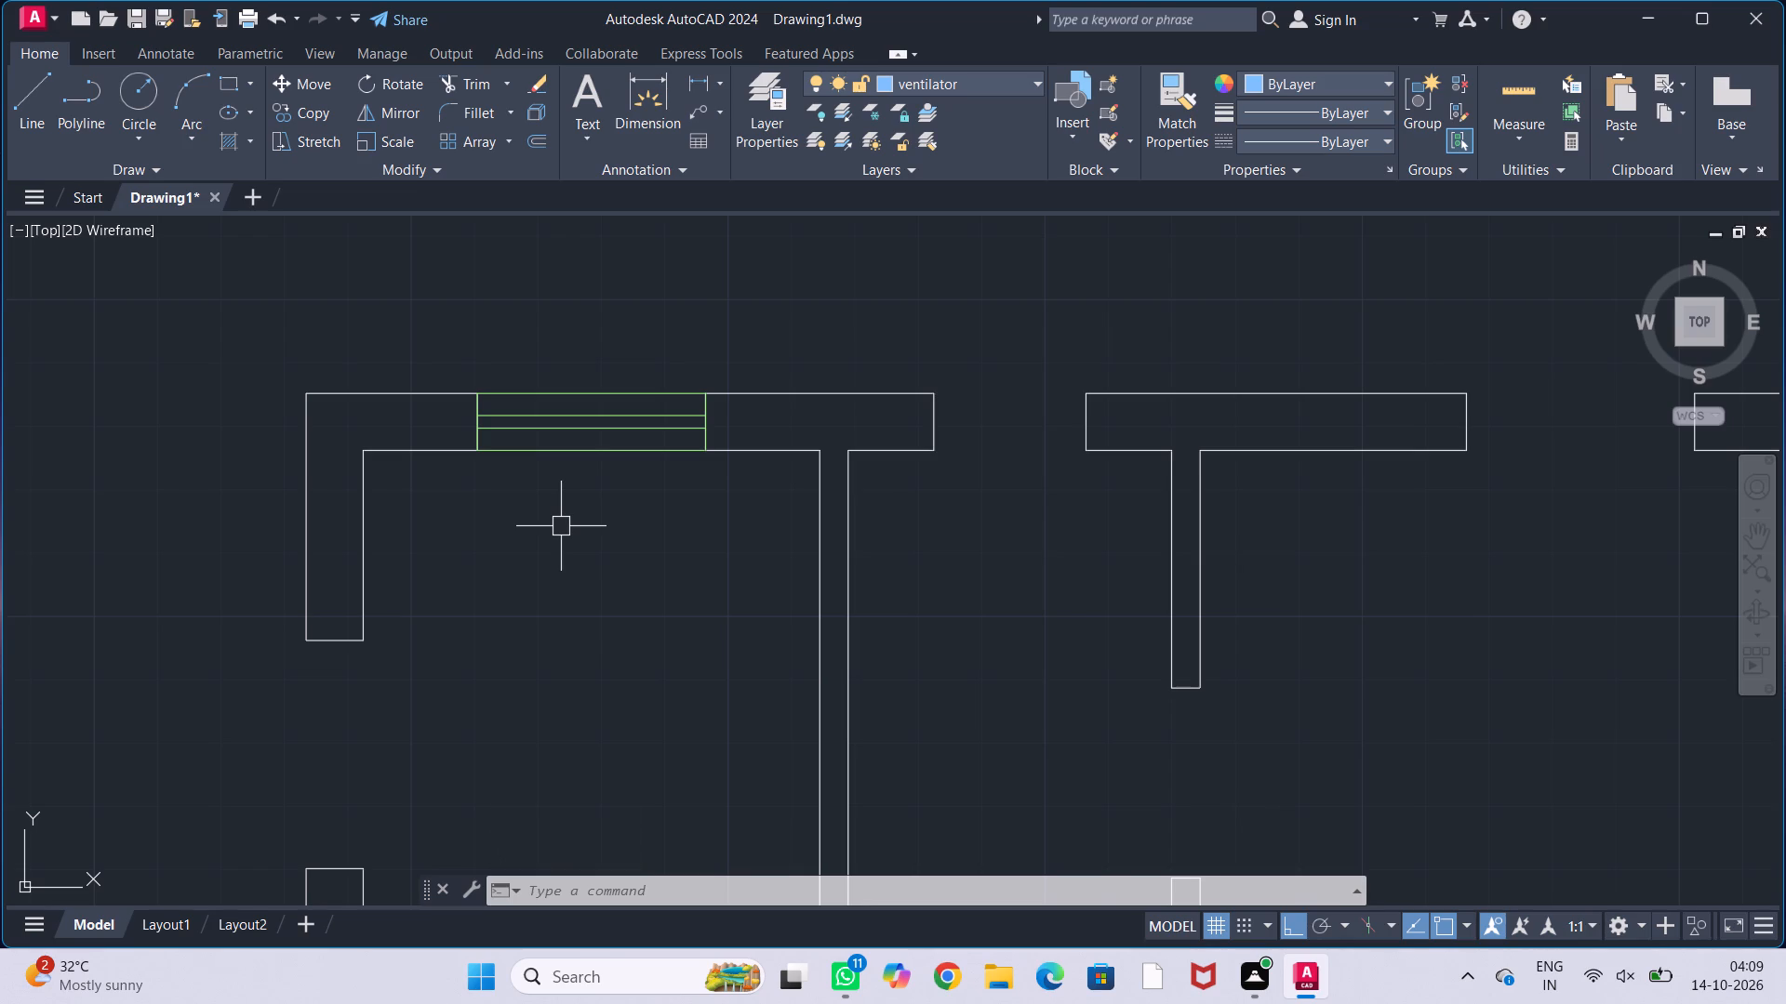
Copy the horizontal window block by its bottom-left corner into the second window opening of the top wall, in the upper-right room.
{"action": "scroll", "coordinate": [639, 496], "scroll_direction": "down", "scroll_amount": 1}
{"action": "middle_click_drag", "start_coordinate": [633, 561], "coordinate": [611, 535]}
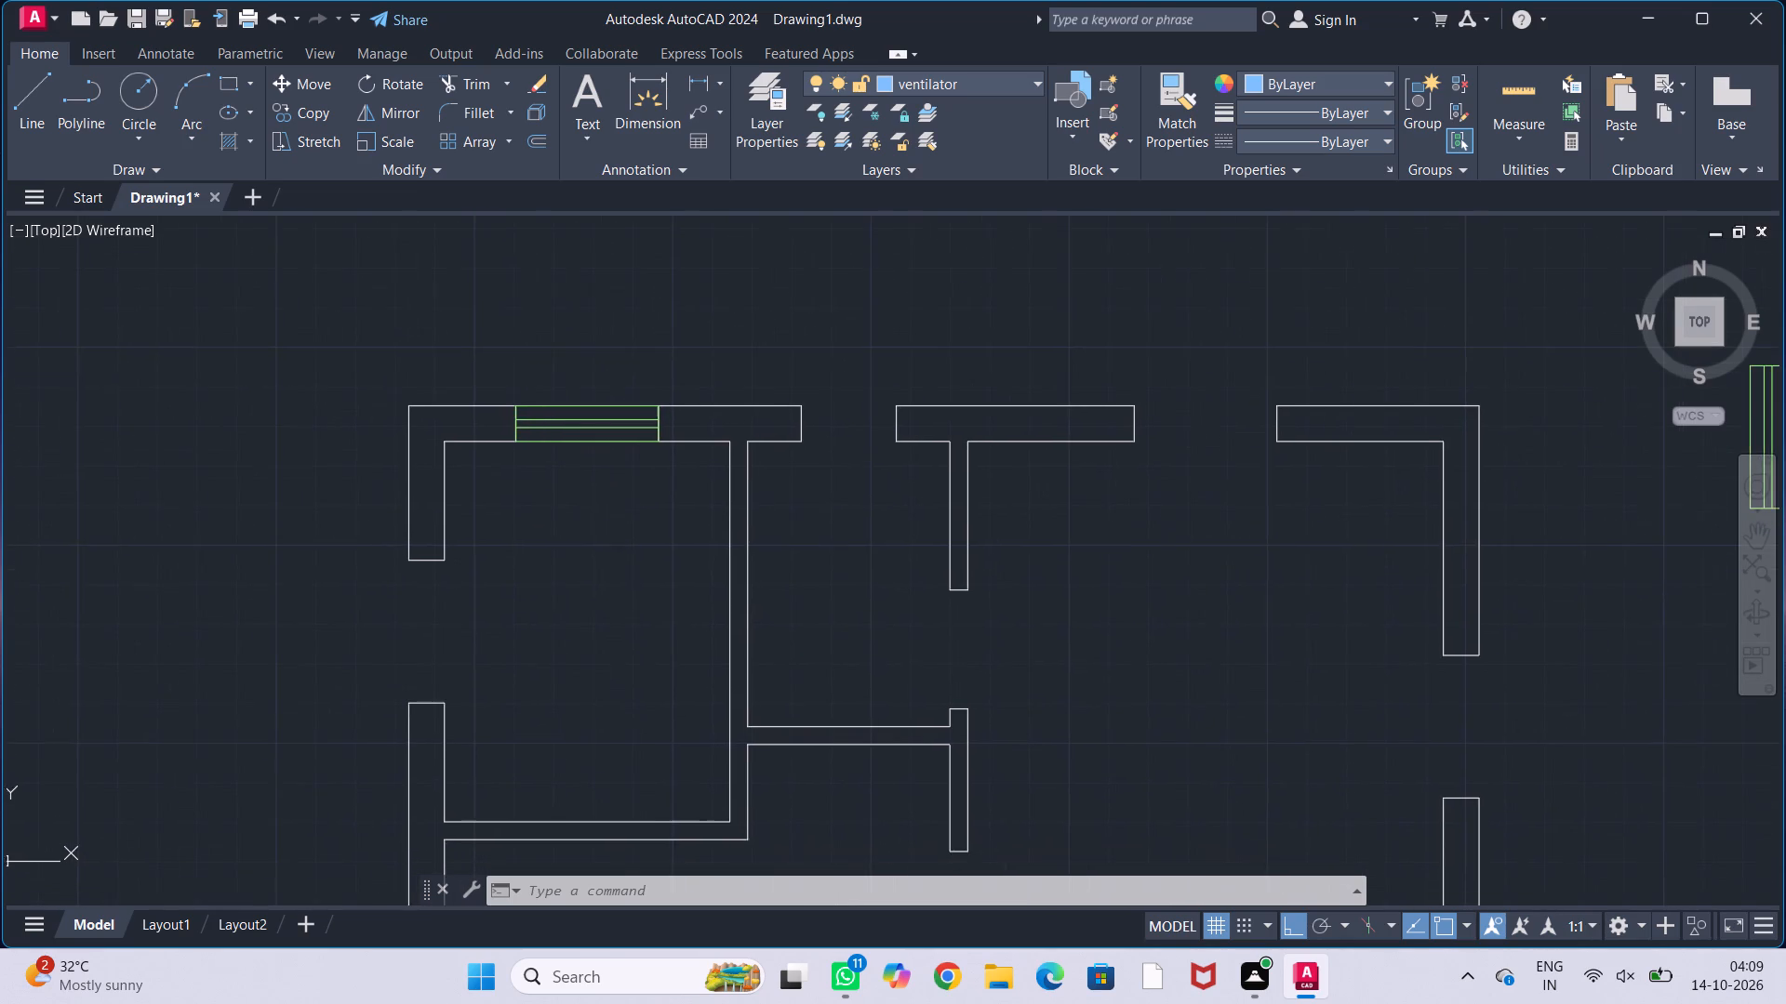
{"action": "middle_click_drag", "start_coordinate": [793, 550], "coordinate": [694, 532]}
{"action": "left_click", "coordinate": [495, 429]}
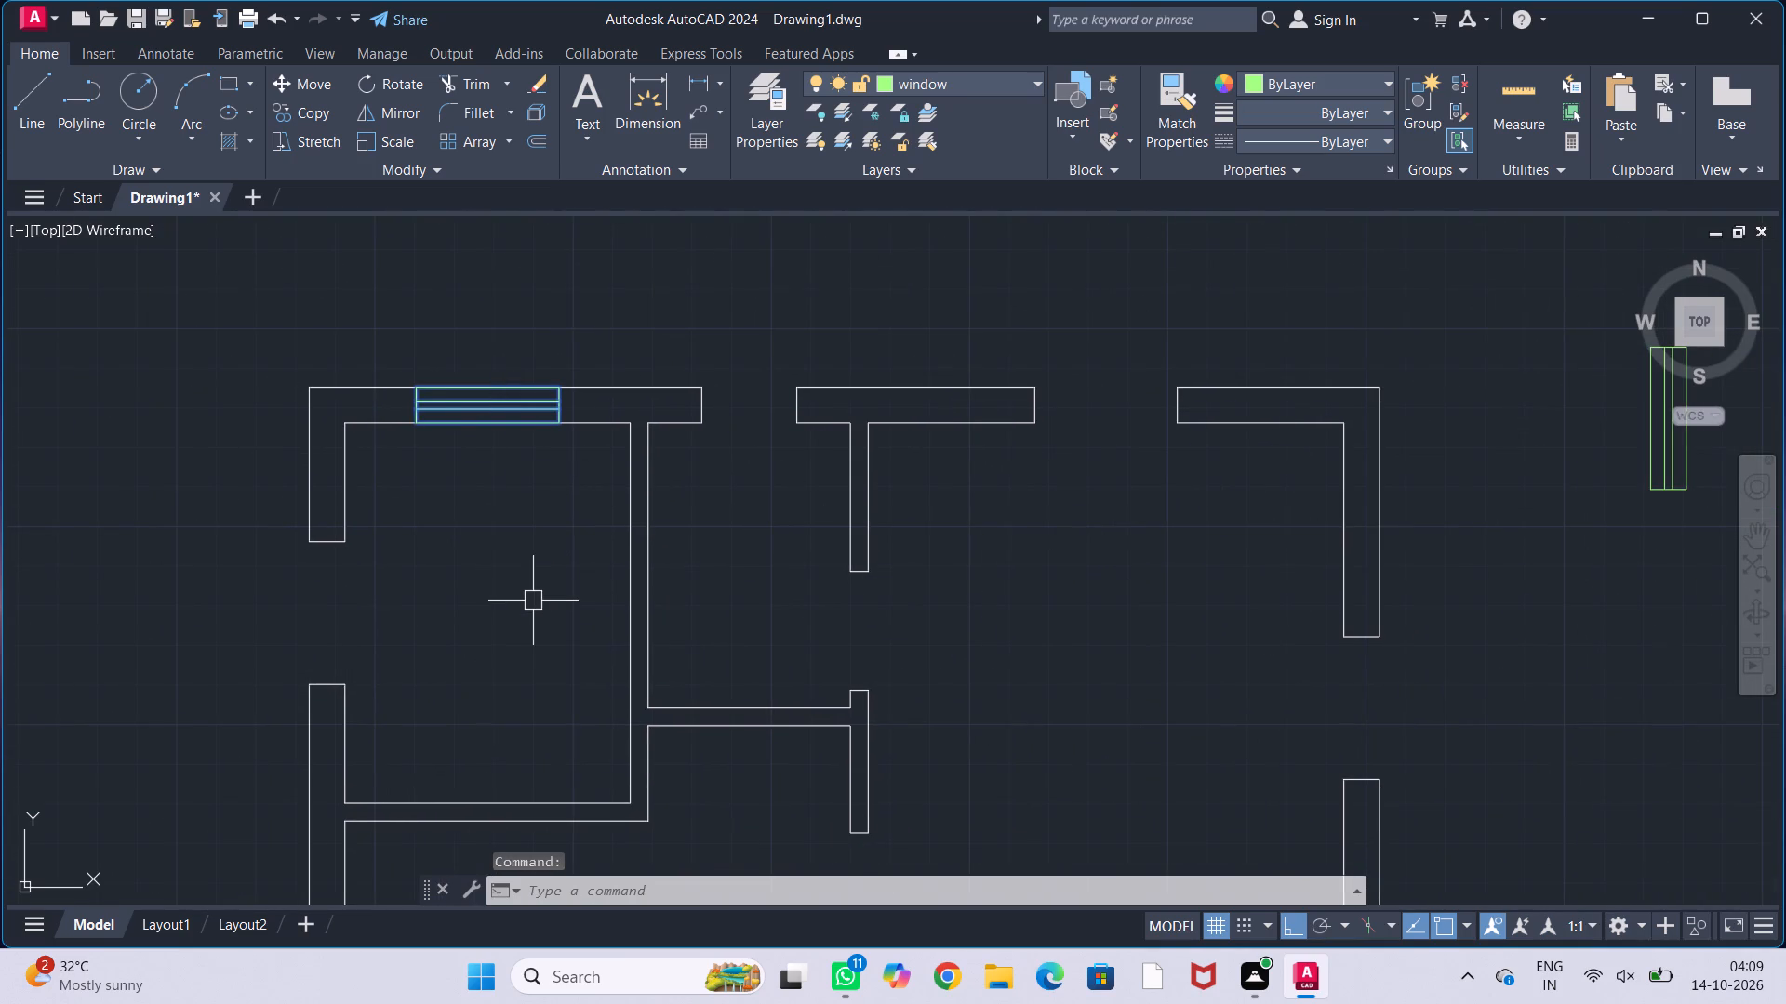
{"action": "key", "text": "c"}
{"action": "key", "text": "o"}
{"action": "key", "text": "Return"}
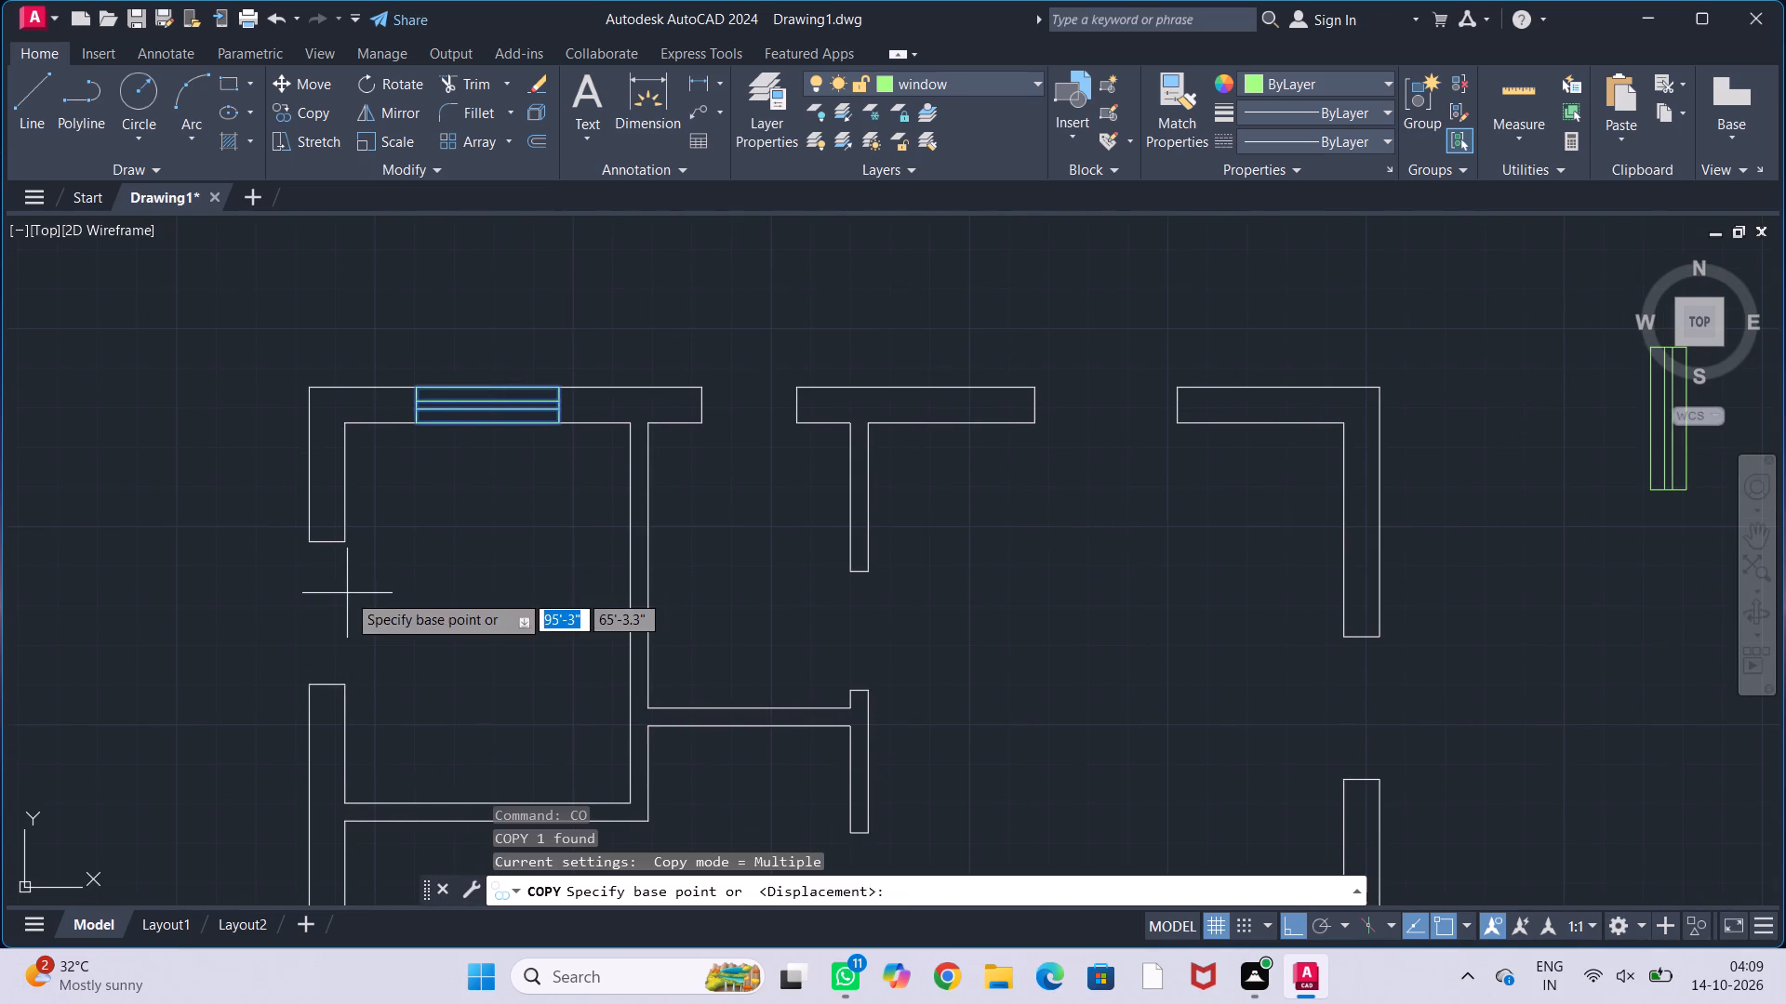
{"action": "left_click", "coordinate": [413, 422]}
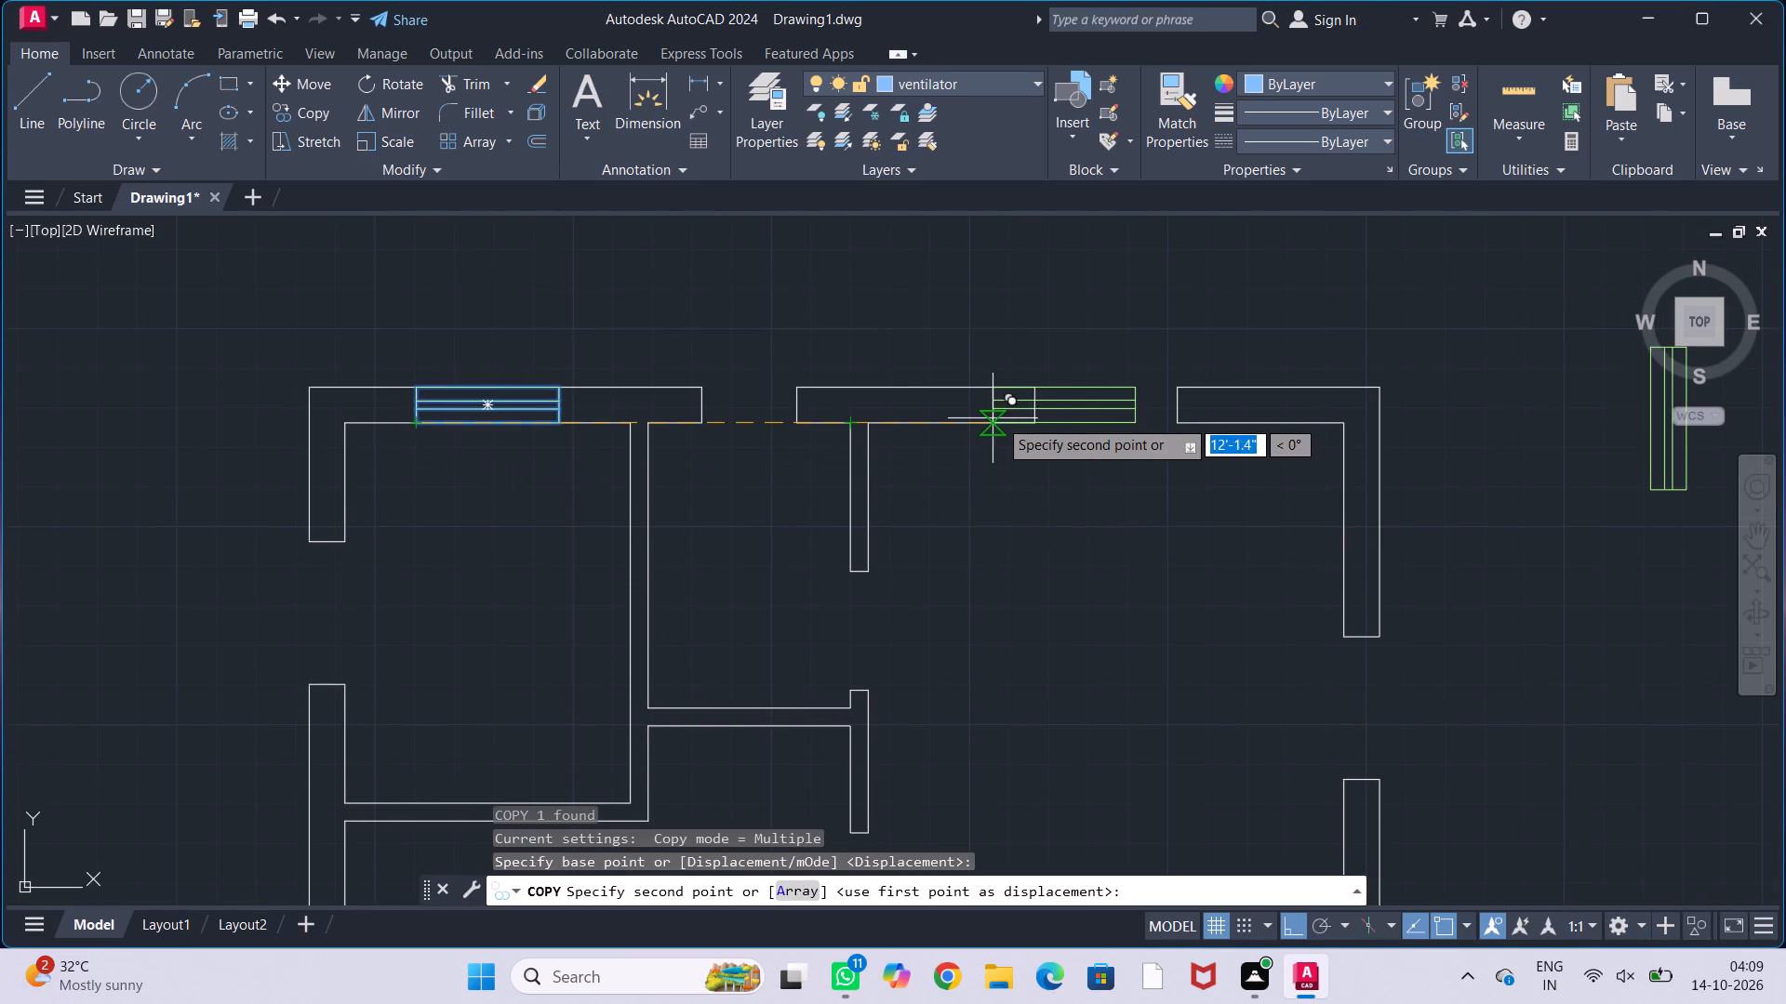
{"action": "left_click", "coordinate": [1034, 418]}
{"action": "scroll", "coordinate": [1031, 482], "scroll_direction": "down", "scroll_amount": 3}
{"action": "middle_click_drag", "start_coordinate": [1043, 535], "coordinate": [1001, 417]}
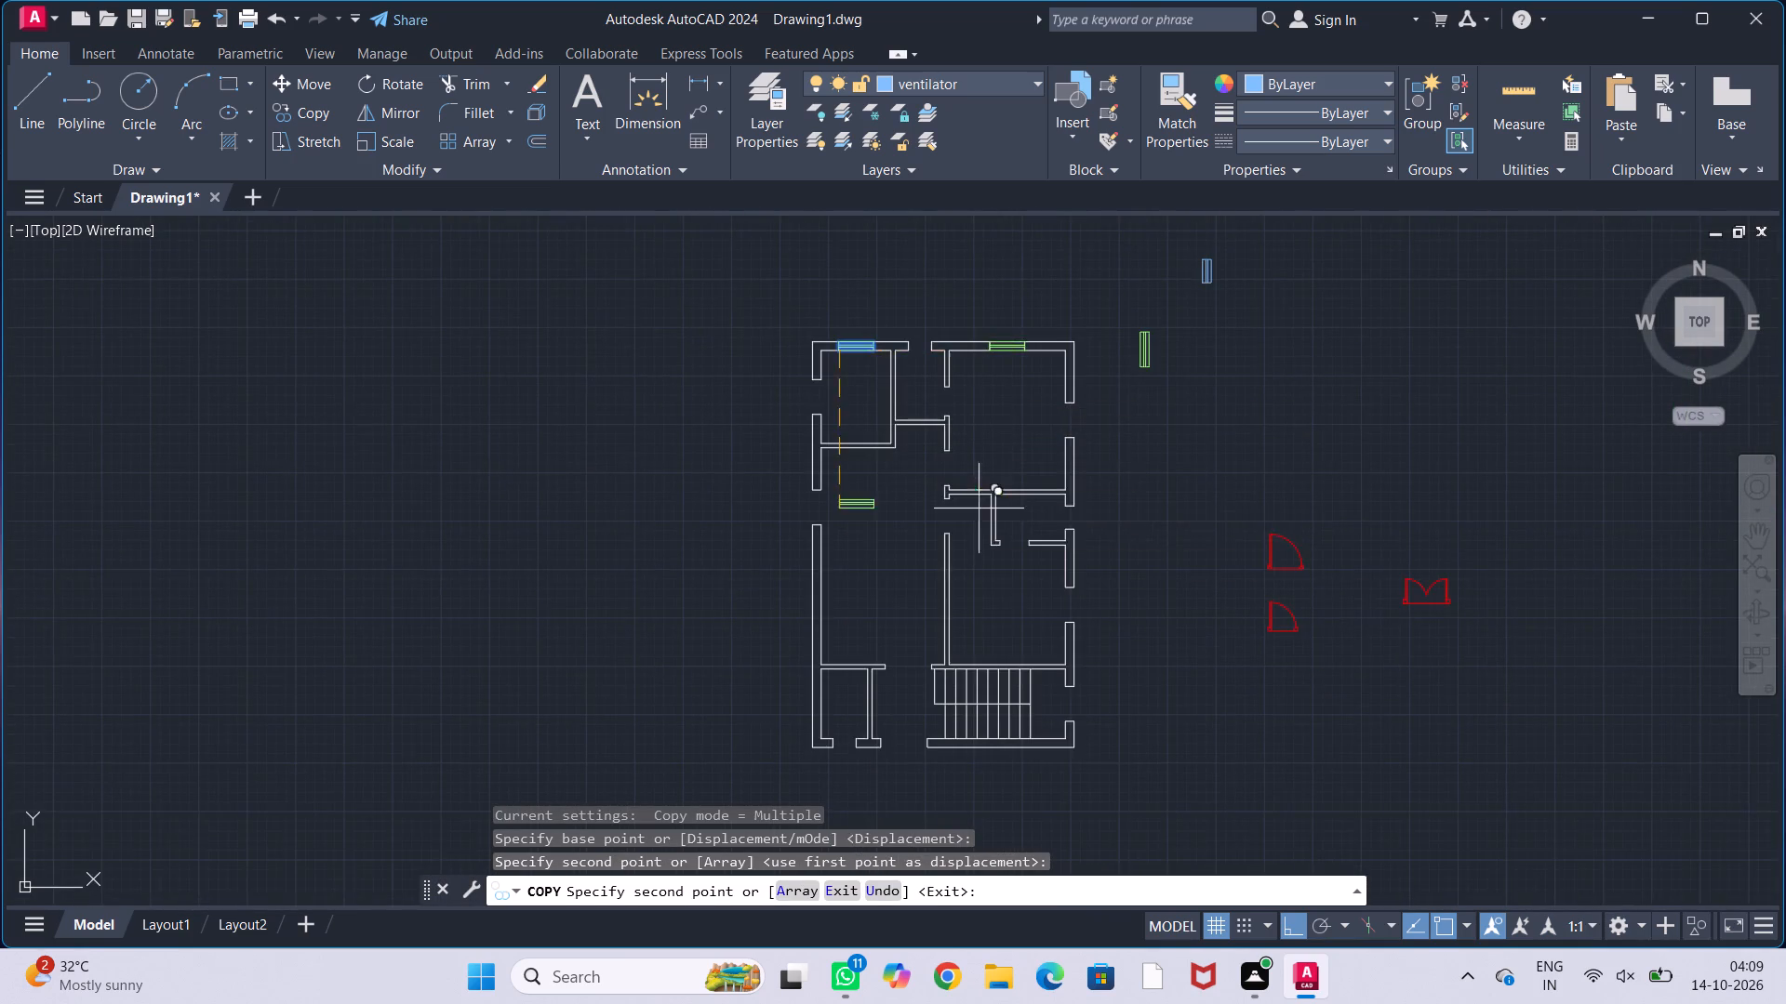
{"action": "middle_click_drag", "start_coordinate": [982, 506], "coordinate": [921, 337]}
{"action": "scroll", "coordinate": [822, 572], "scroll_direction": "up", "scroll_amount": 1}
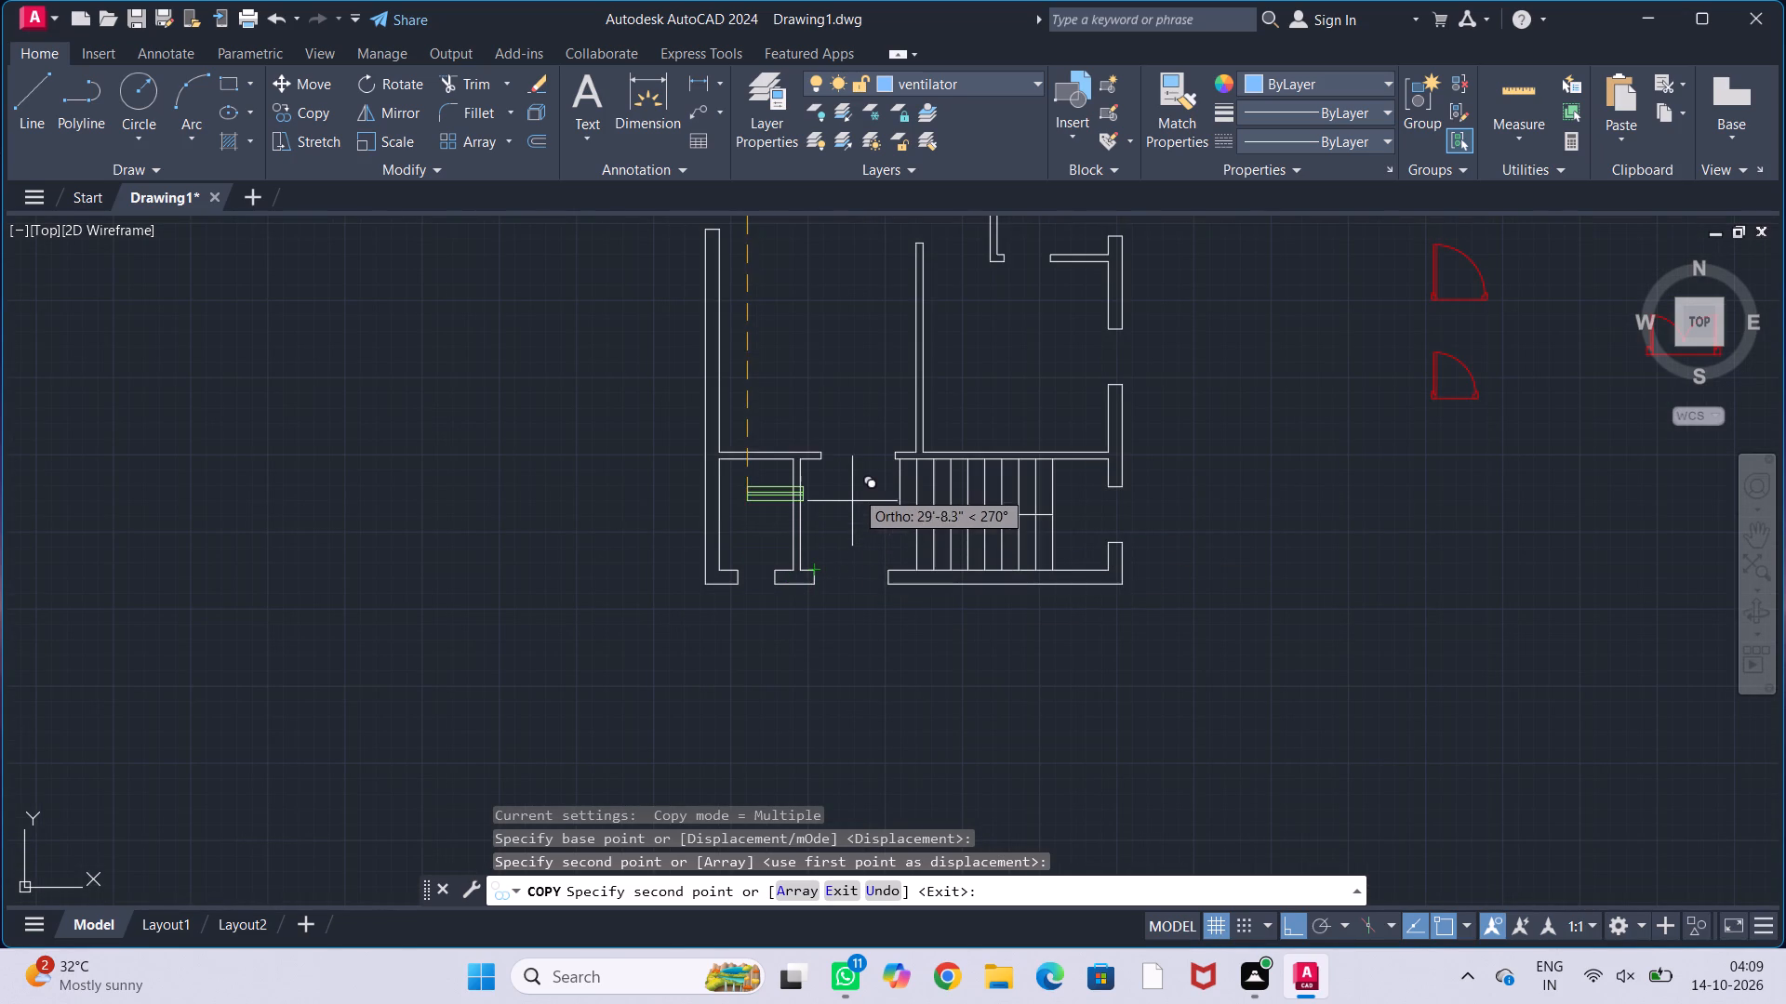
{"action": "scroll", "coordinate": [857, 484], "scroll_direction": "down", "scroll_amount": 2}
{"action": "middle_click_drag", "start_coordinate": [861, 446], "coordinate": [873, 592]}
{"action": "scroll", "coordinate": [901, 492], "scroll_direction": "up", "scroll_amount": 1}
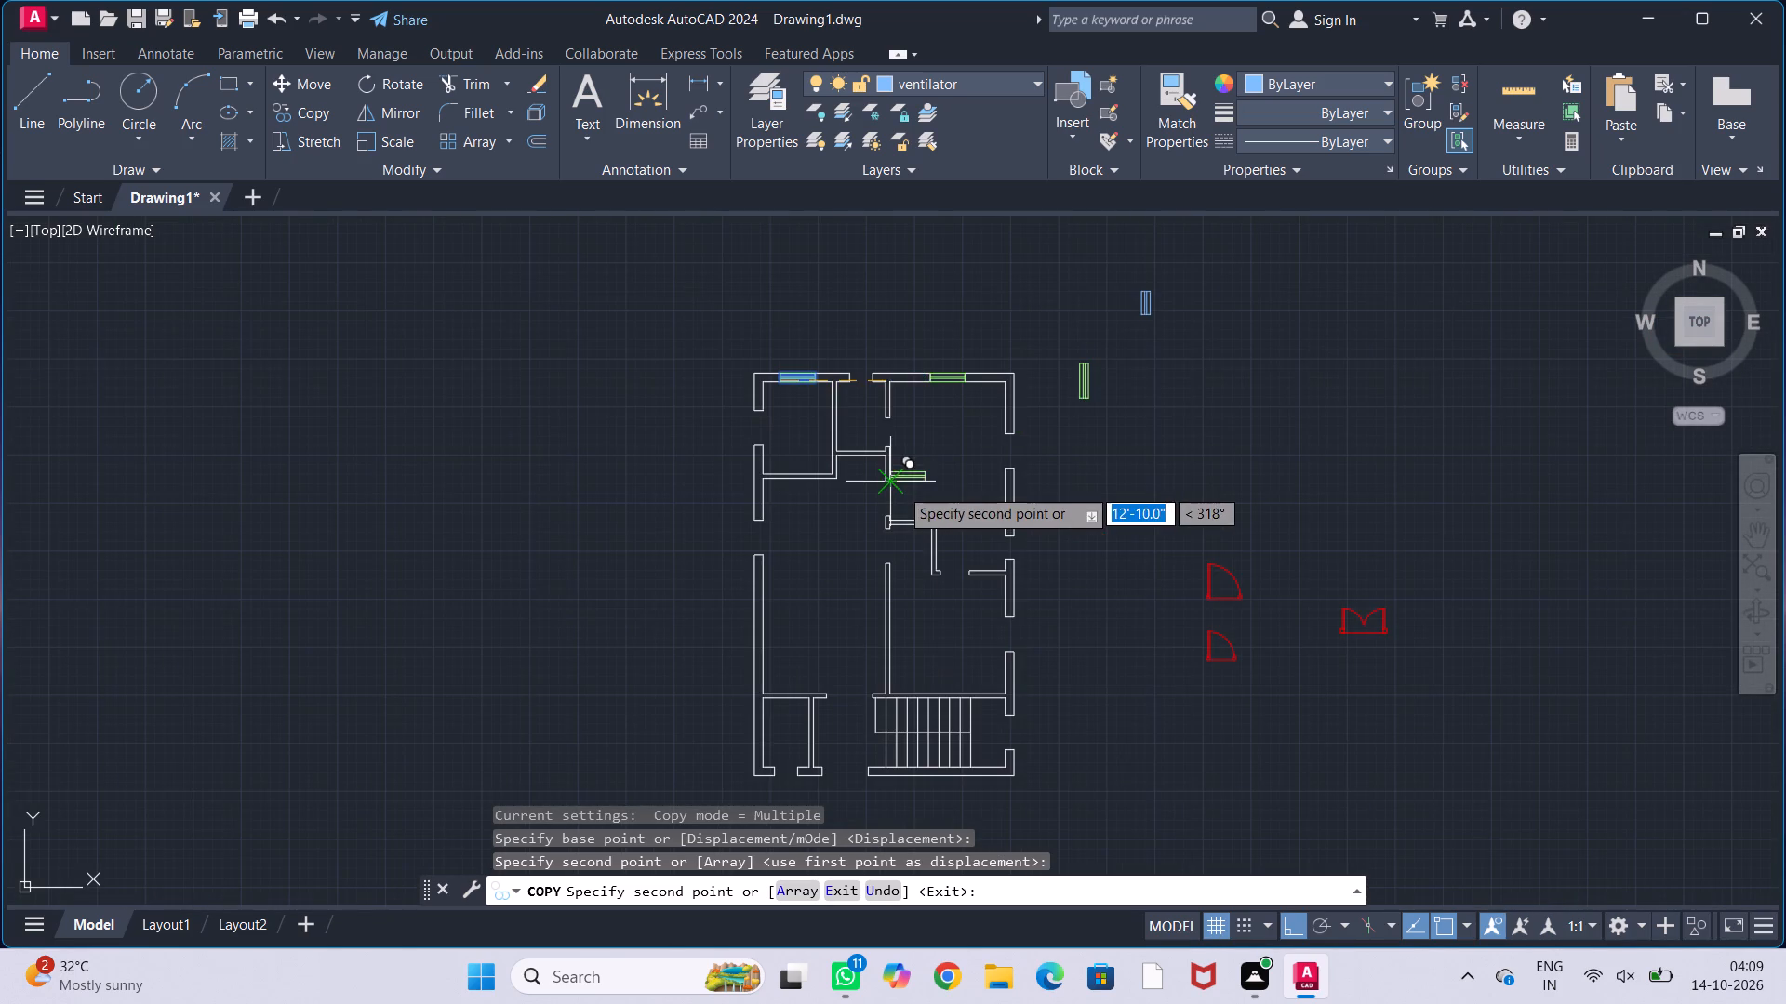
{"action": "key", "text": "Escape"}
{"action": "key", "text": "Escape"}
{"action": "key", "text": "Escape"}
Move the vertical window block by its bottom-left corner into the left outer wall's opening in the upper-left room.
{"action": "middle_click_drag", "start_coordinate": [848, 515], "coordinate": [792, 566]}
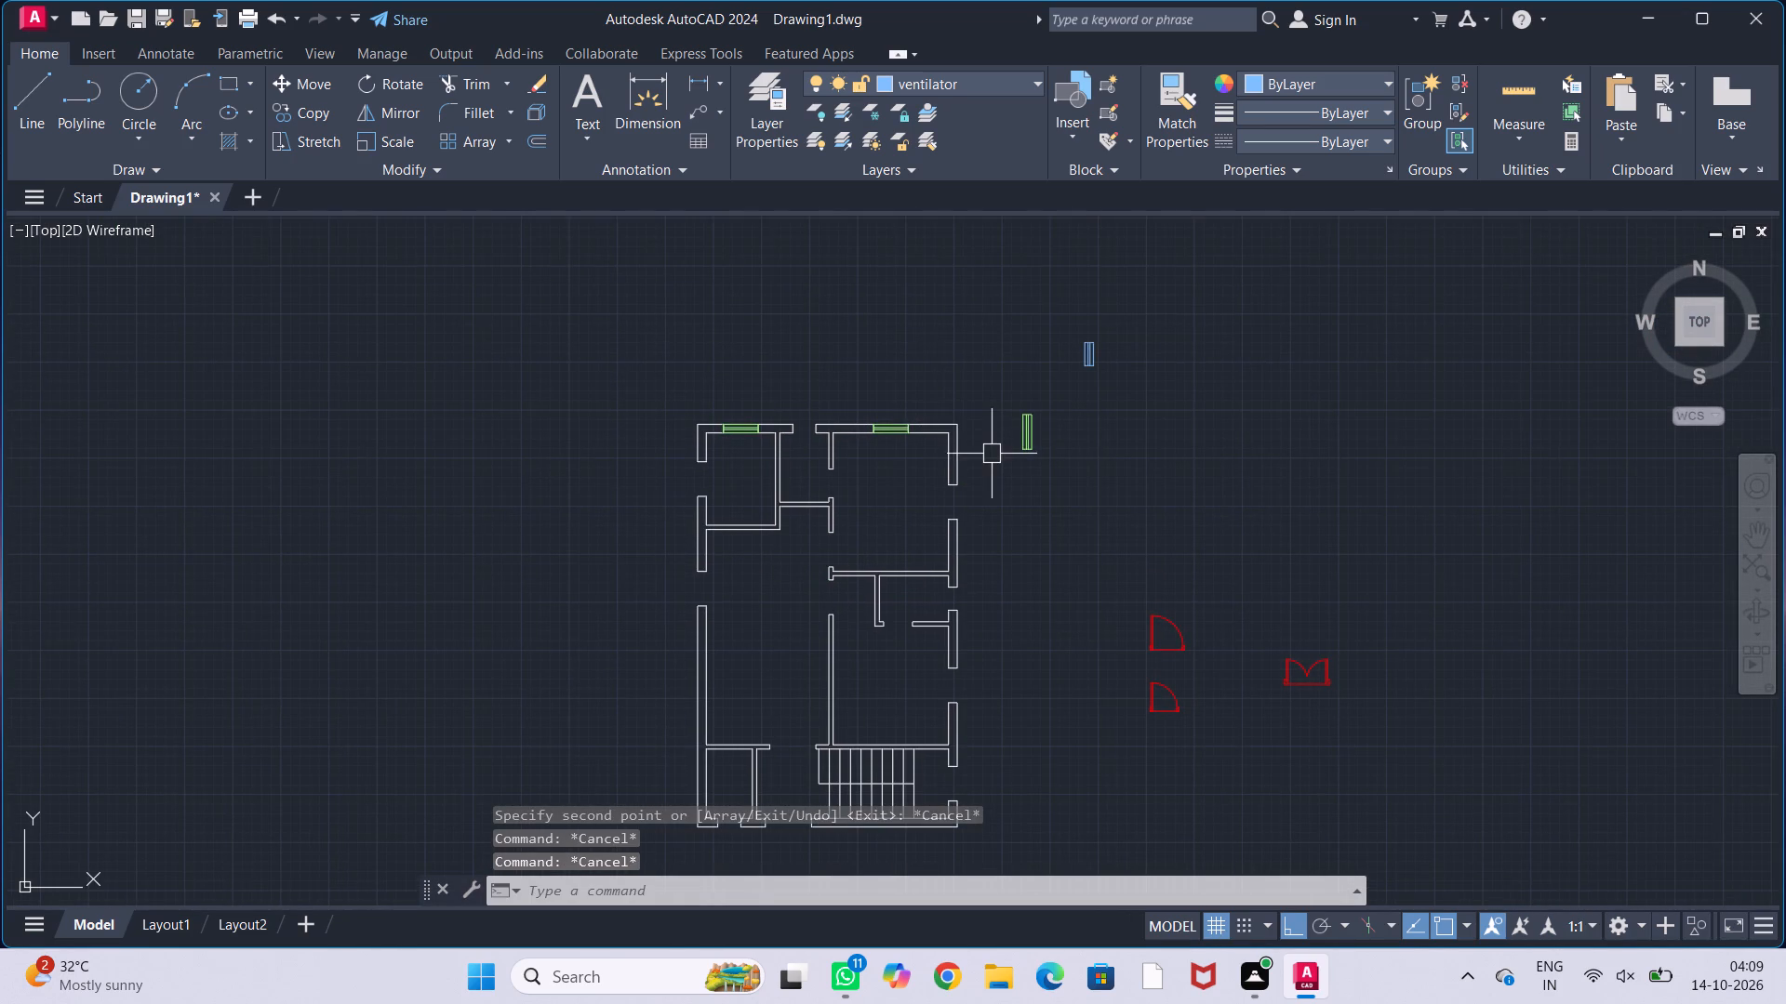
{"action": "left_click", "coordinate": [1030, 448]}
{"action": "key", "text": "m"}
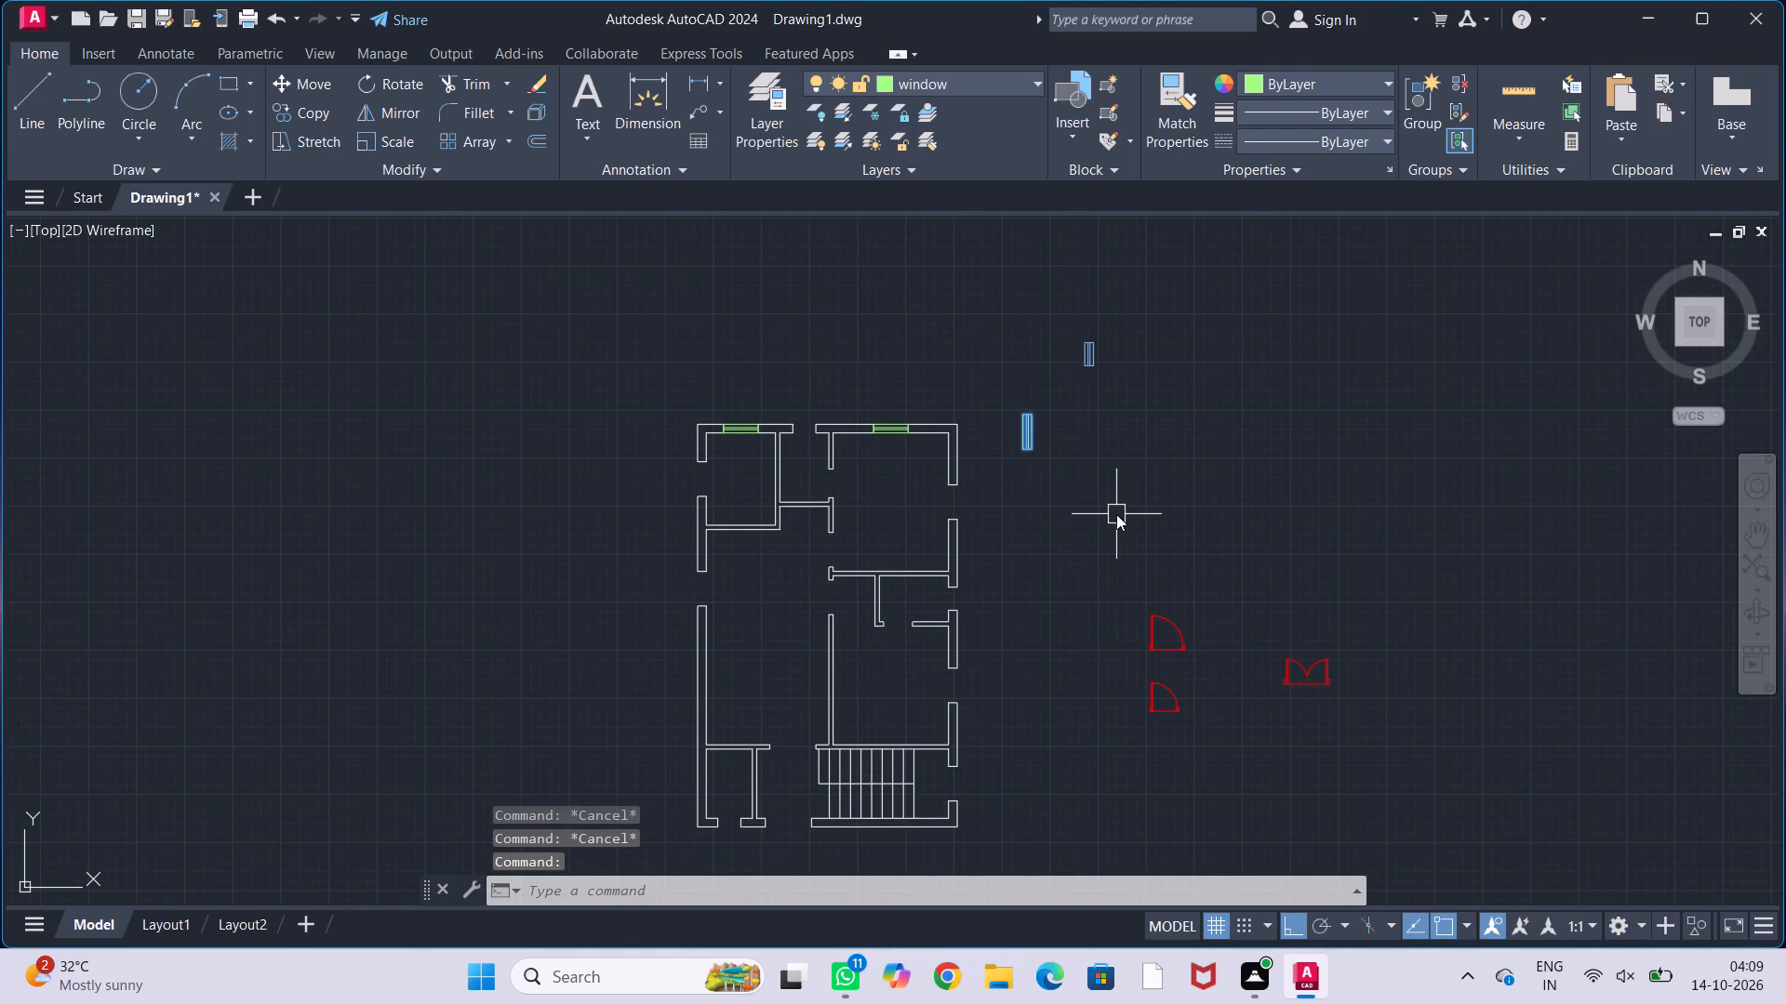
{"action": "key", "text": "Return"}
{"action": "scroll", "coordinate": [1096, 474], "scroll_direction": "up", "scroll_amount": 2}
{"action": "left_click", "coordinate": [899, 413]}
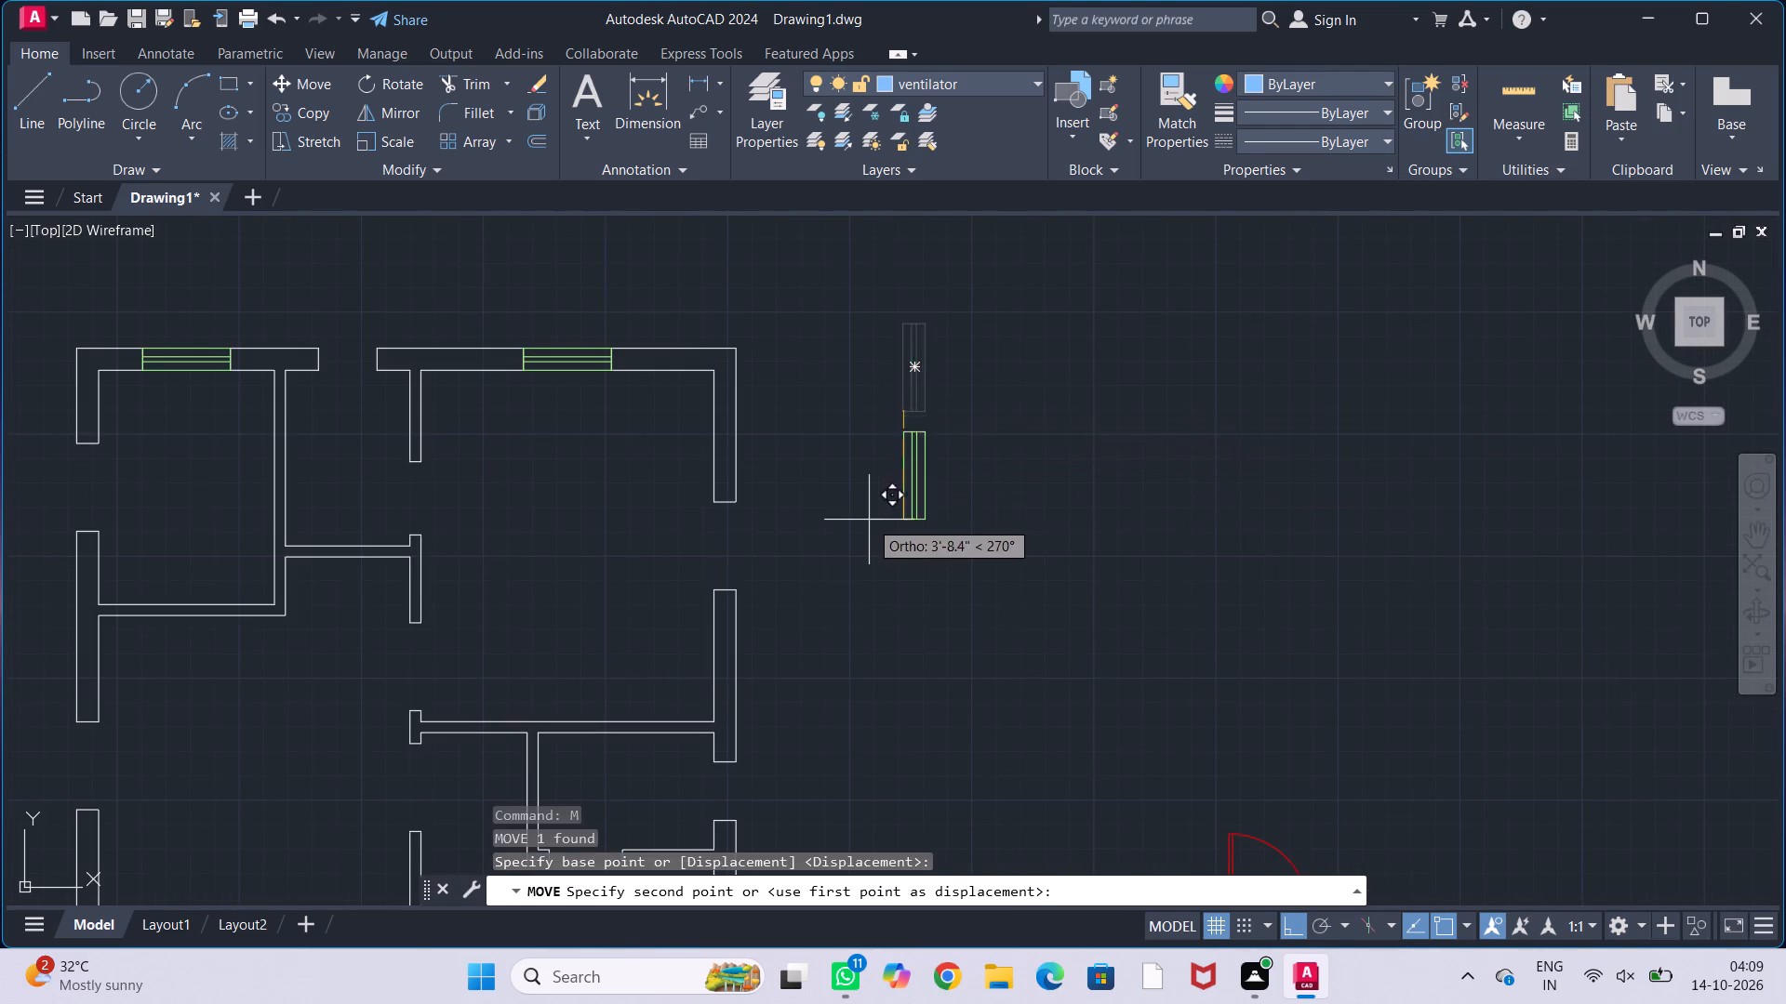
{"action": "scroll", "coordinate": [867, 493], "scroll_direction": "down", "scroll_amount": 2}
{"action": "middle_click_drag", "start_coordinate": [852, 509], "coordinate": [1103, 440]}
{"action": "scroll", "coordinate": [850, 433], "scroll_direction": "up", "scroll_amount": 2}
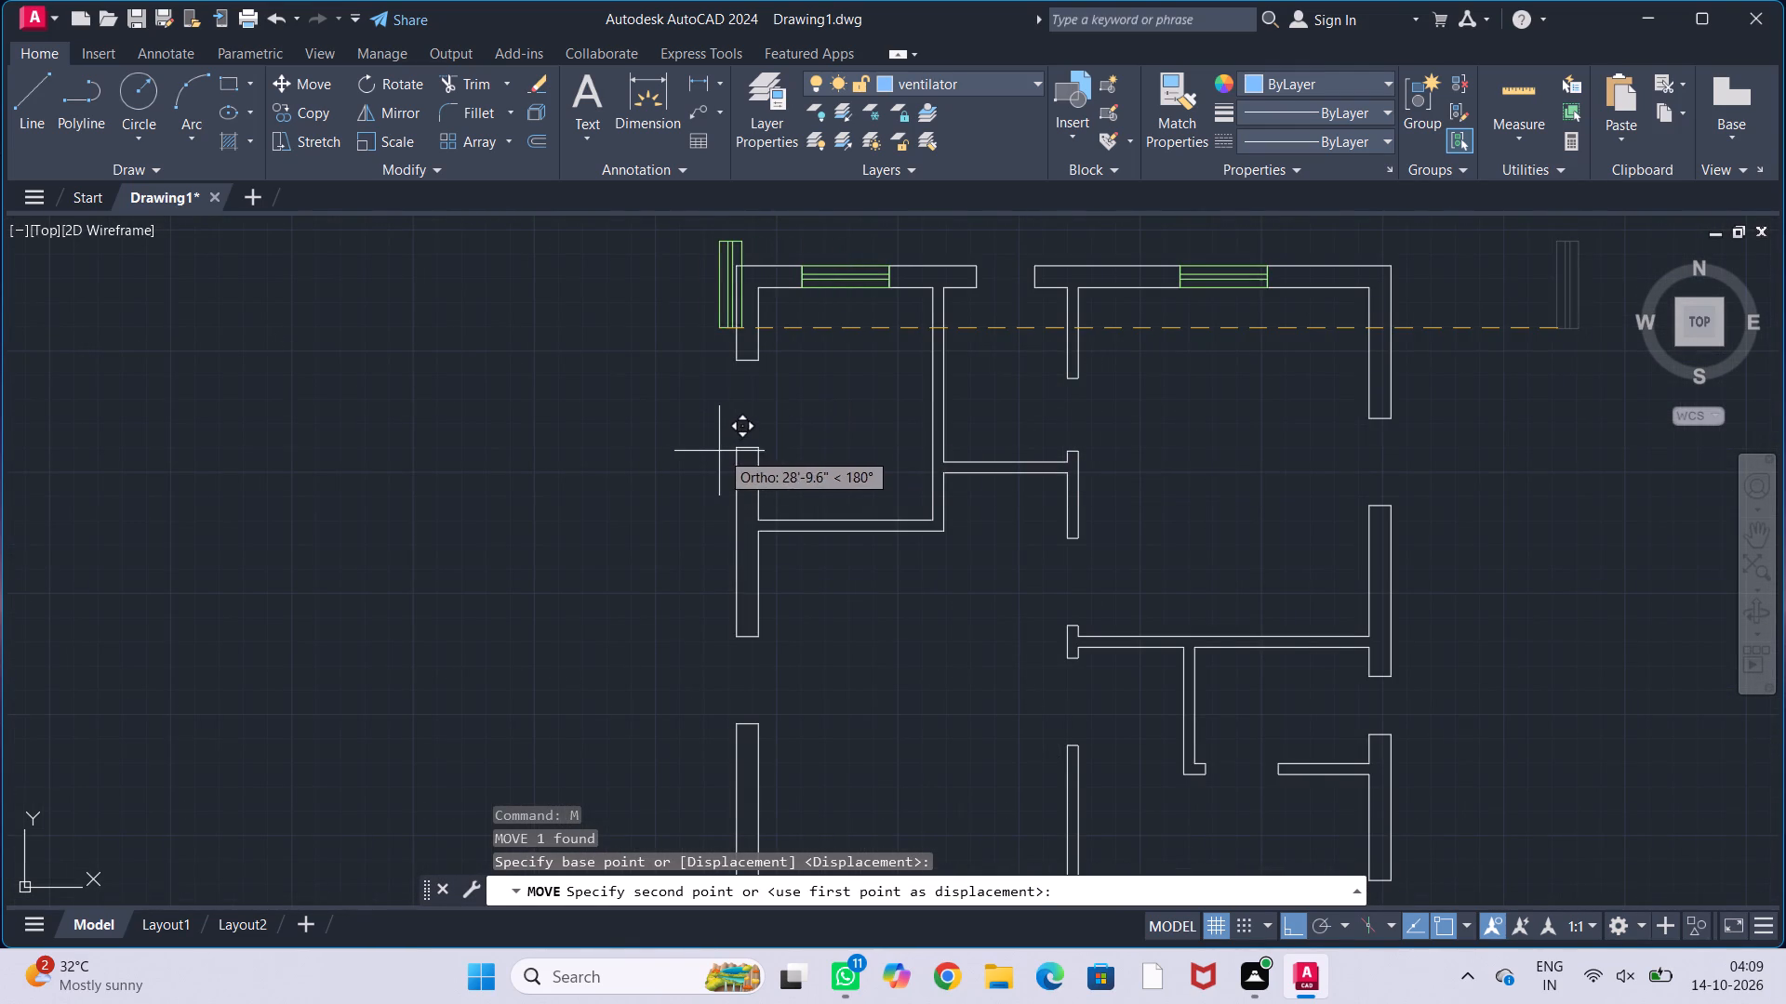
{"action": "left_click", "coordinate": [742, 451]}
{"action": "key", "text": "Escape"}
{"action": "key", "text": "Escape"}
{"action": "key", "text": "Escape"}
{"action": "key", "text": "Escape"}
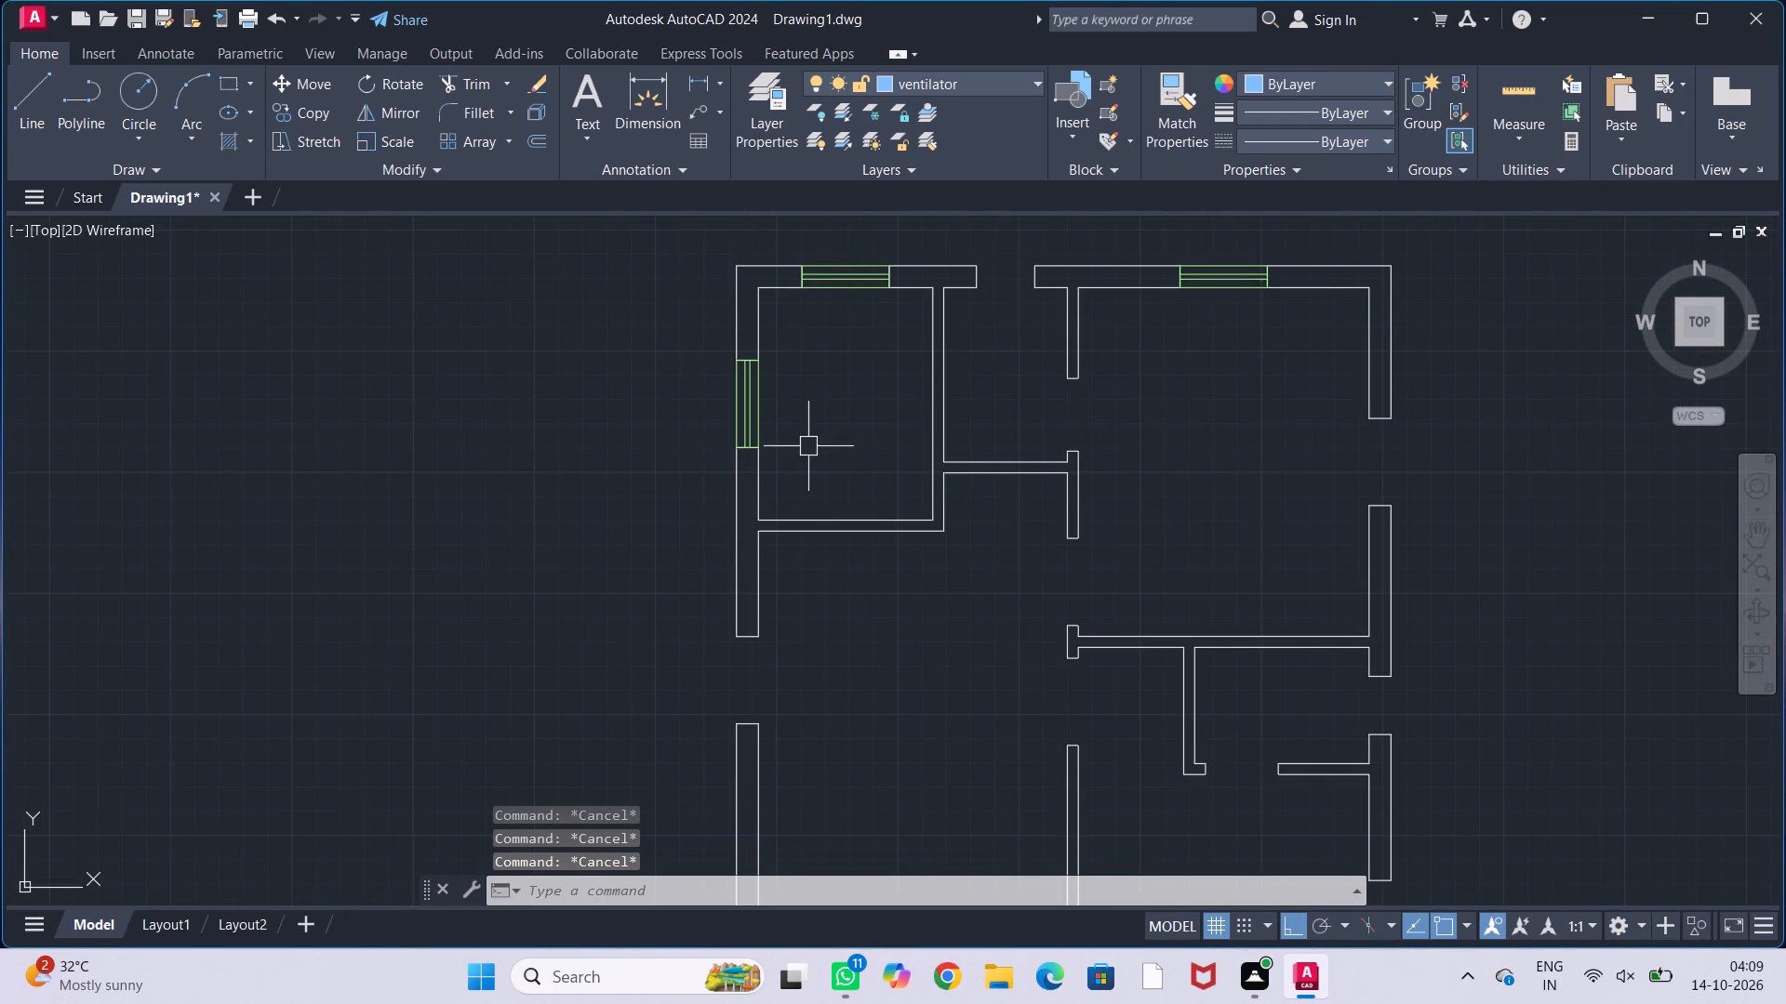
Copy the vertical window block by its bottom-left corner to the next opening down in the left outer wall.
{"action": "left_click", "coordinate": [765, 429]}
{"action": "type", "text": "co"}
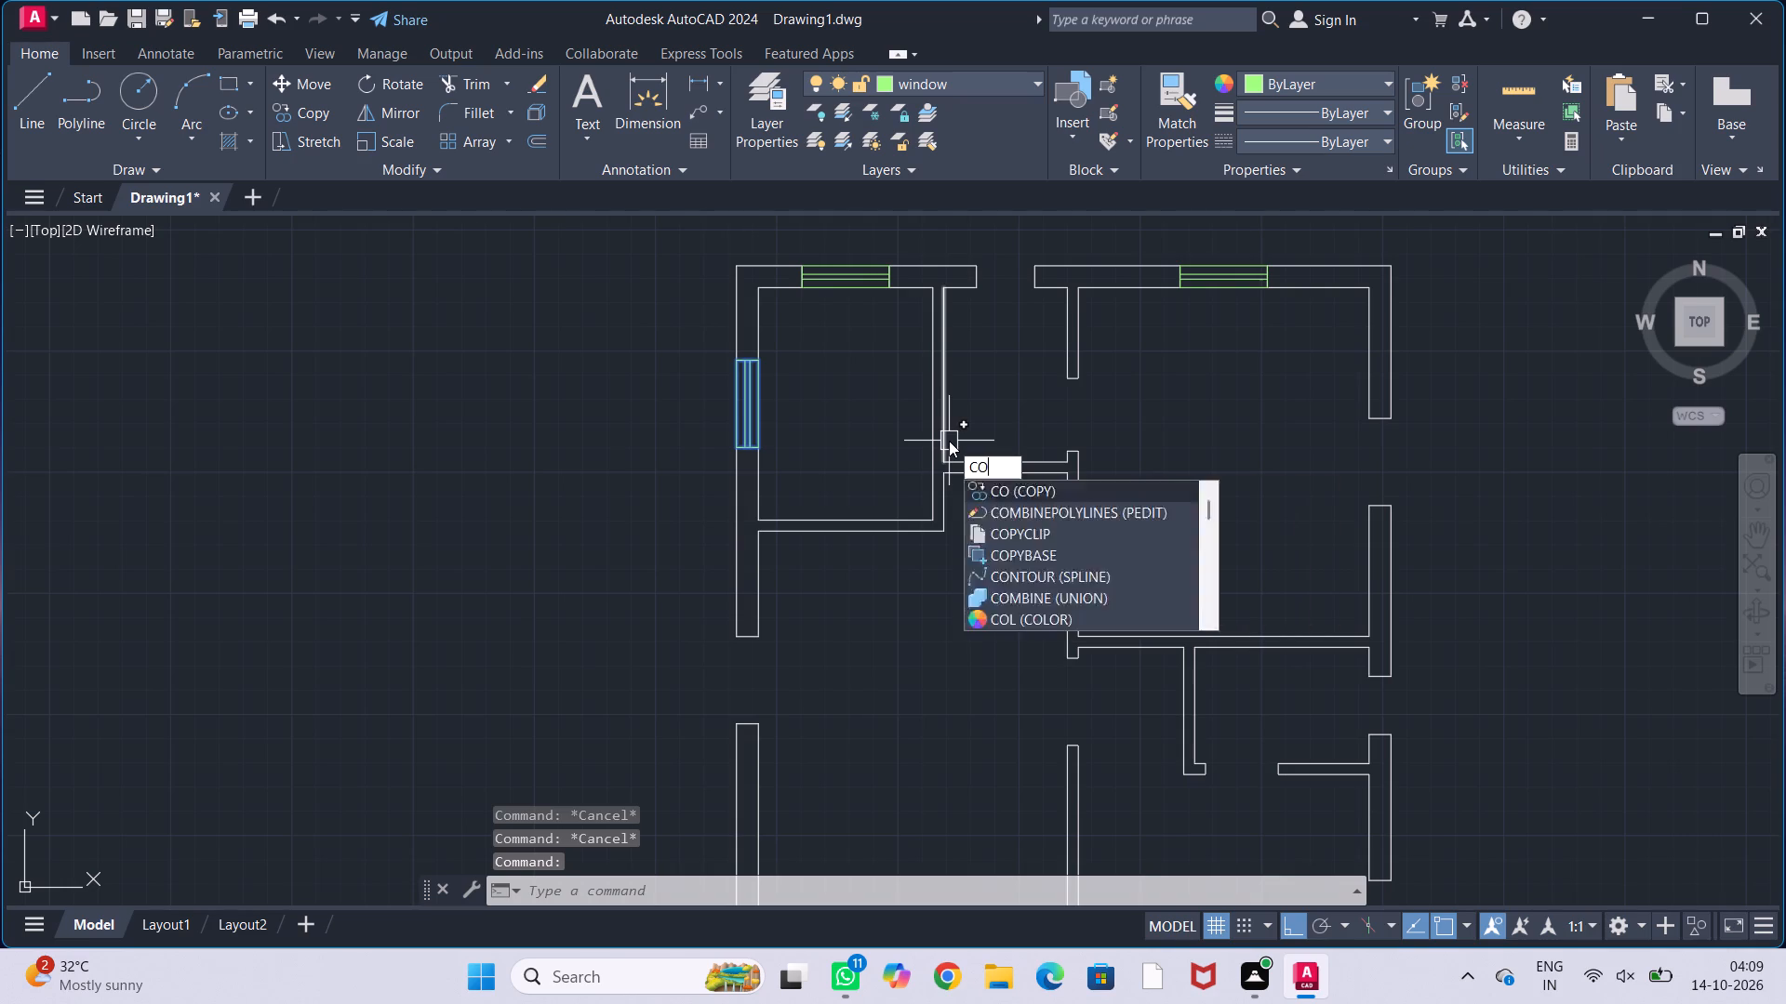
{"action": "key", "text": "Return"}
{"action": "scroll", "coordinate": [737, 468], "scroll_direction": "up", "scroll_amount": 2}
{"action": "left_click", "coordinate": [730, 418]}
{"action": "scroll", "coordinate": [760, 547], "scroll_direction": "down", "scroll_amount": 2}
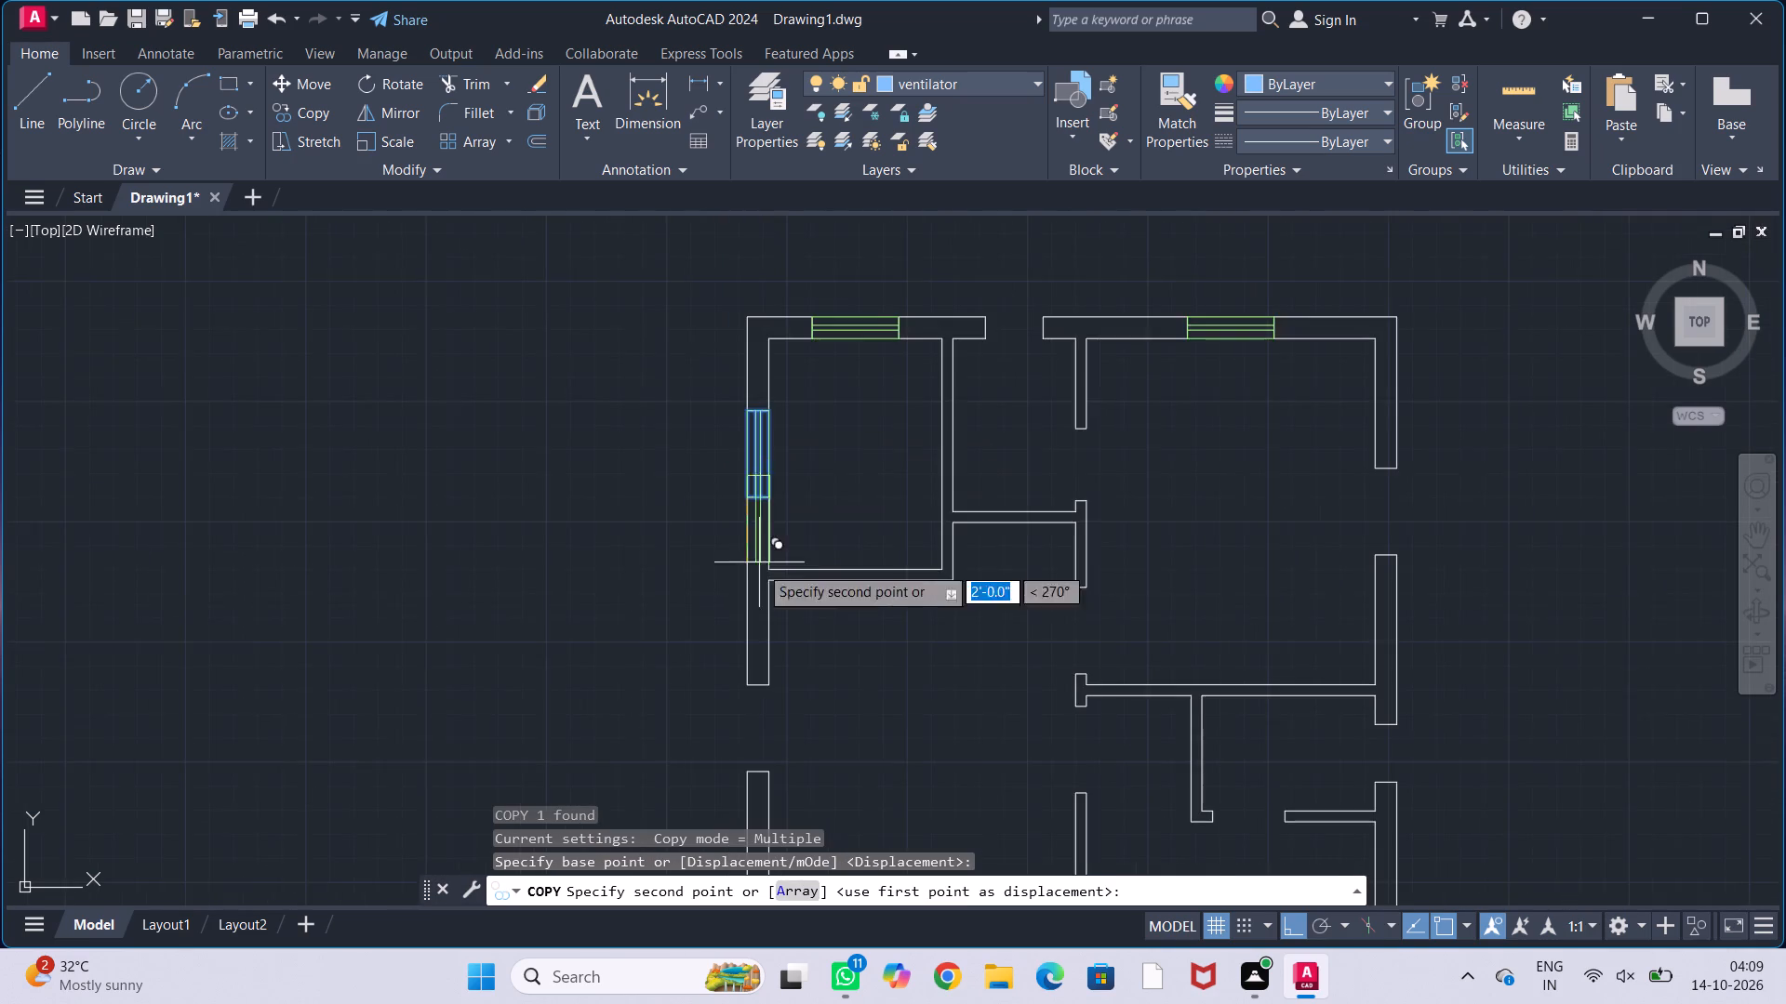
{"action": "middle_click_drag", "start_coordinate": [766, 596], "coordinate": [733, 487]}
{"action": "scroll", "coordinate": [725, 632], "scroll_direction": "up", "scroll_amount": 1}
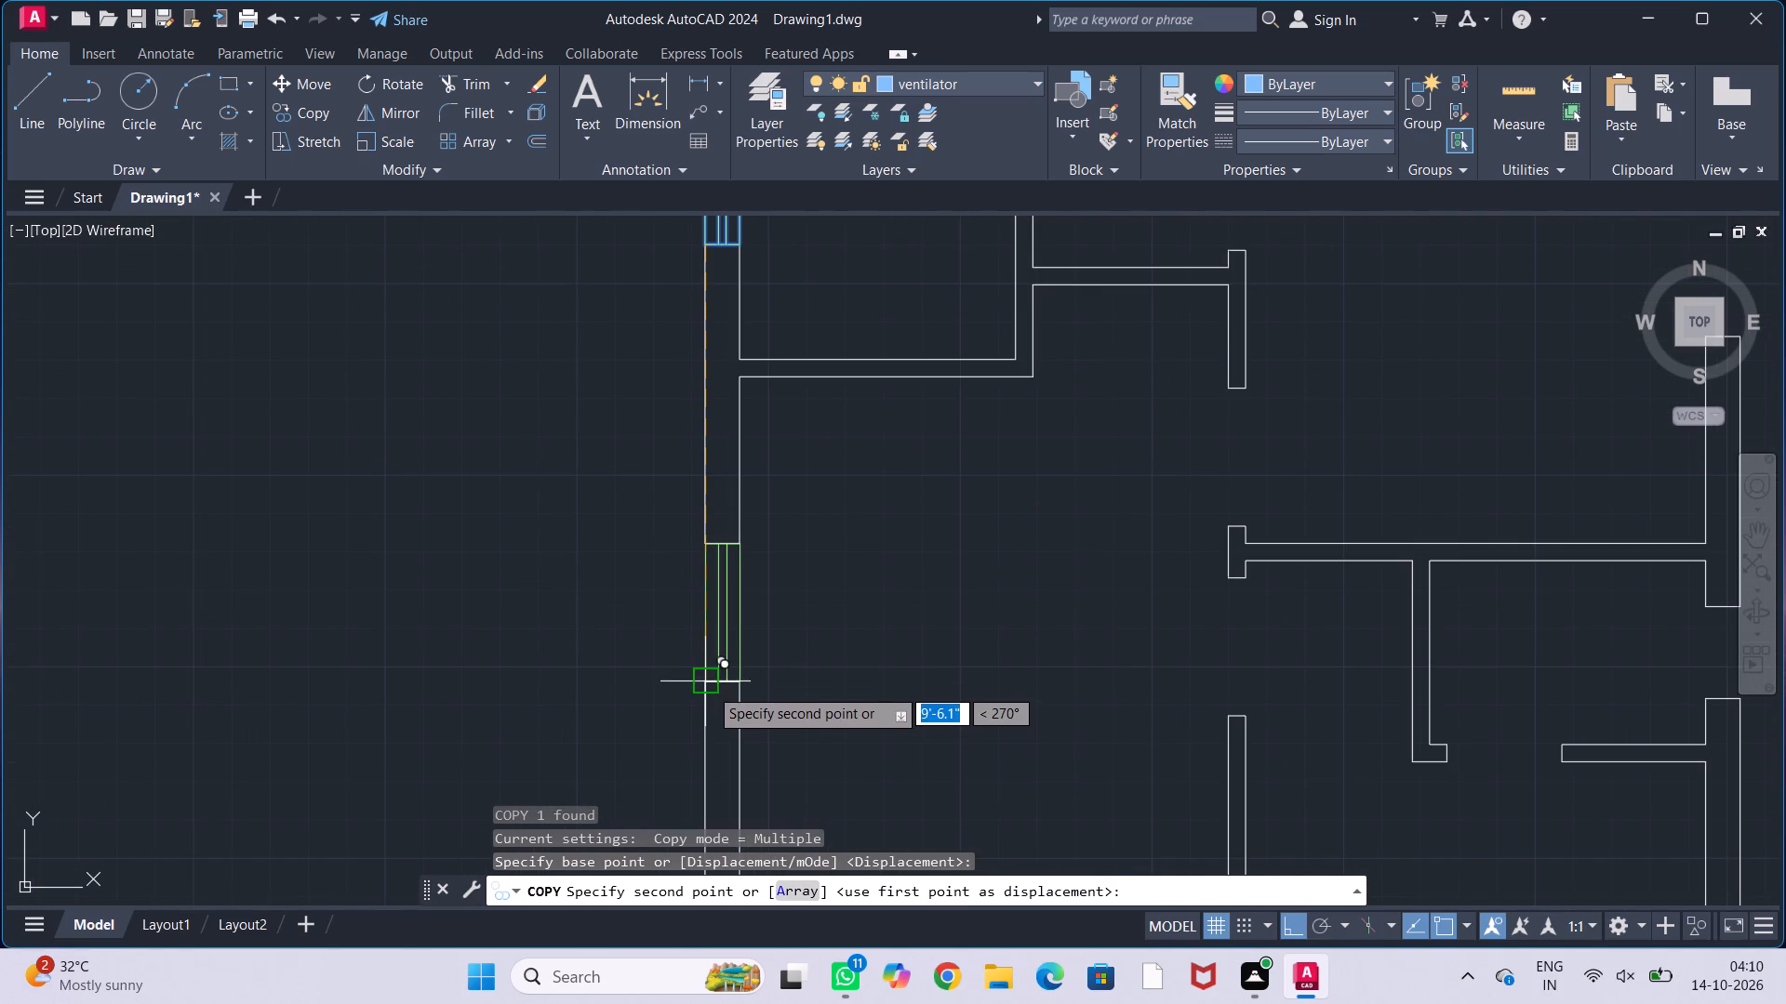
{"action": "left_click", "coordinate": [714, 684]}
Place copies of the vertical window in the right outer wall's openings of the upper-right room and the room above the staircase.
{"action": "scroll", "coordinate": [903, 615], "scroll_direction": "down", "scroll_amount": 2}
{"action": "middle_click_drag", "start_coordinate": [915, 604], "coordinate": [664, 620]}
{"action": "scroll", "coordinate": [969, 519], "scroll_direction": "up", "scroll_amount": 2}
{"action": "left_click", "coordinate": [948, 525]}
{"action": "scroll", "coordinate": [986, 500], "scroll_direction": "down", "scroll_amount": 1}
{"action": "scroll", "coordinate": [1068, 502], "scroll_direction": "down", "scroll_amount": 2}
{"action": "middle_click_drag", "start_coordinate": [1073, 554], "coordinate": [923, 486]}
{"action": "middle_click_drag", "start_coordinate": [909, 589], "coordinate": [898, 504]}
{"action": "scroll", "coordinate": [862, 542], "scroll_direction": "up", "scroll_amount": 2}
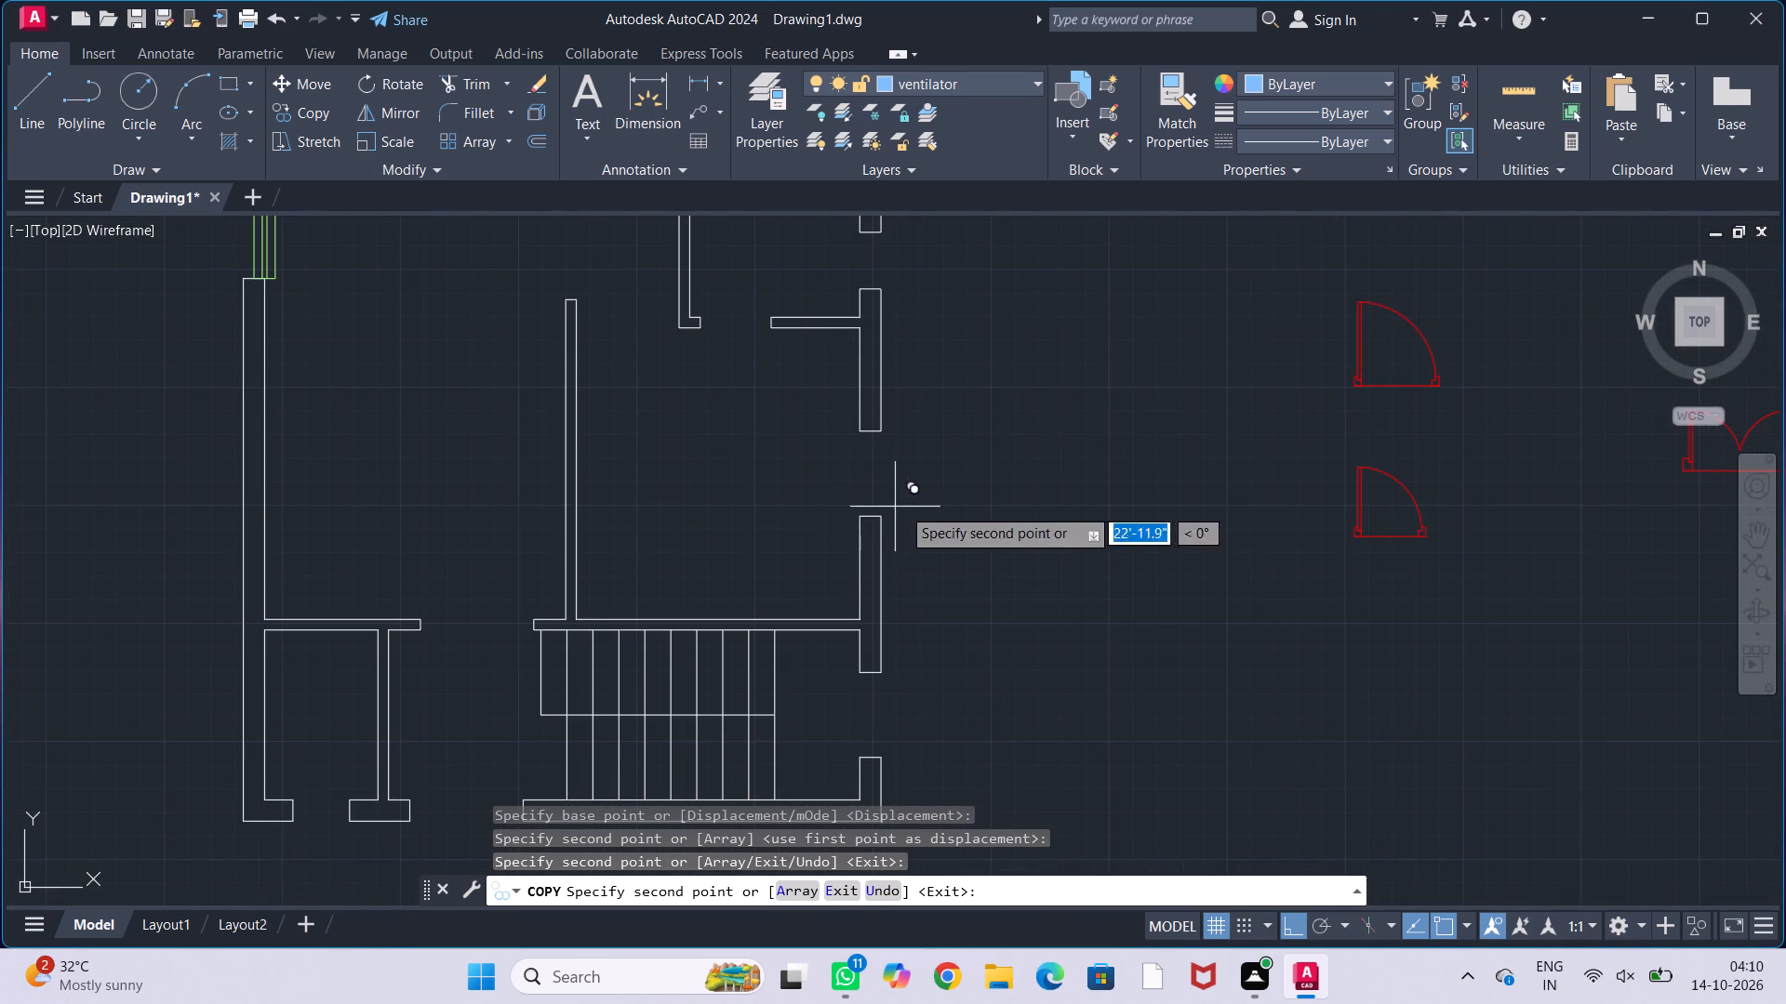
{"action": "left_click", "coordinate": [854, 519]}
Place another copy of the vertical window in the right outer wall's opening beside the staircase.
{"action": "scroll", "coordinate": [925, 444], "scroll_direction": "down", "scroll_amount": 2}
{"action": "middle_click_drag", "start_coordinate": [929, 431], "coordinate": [934, 439]}
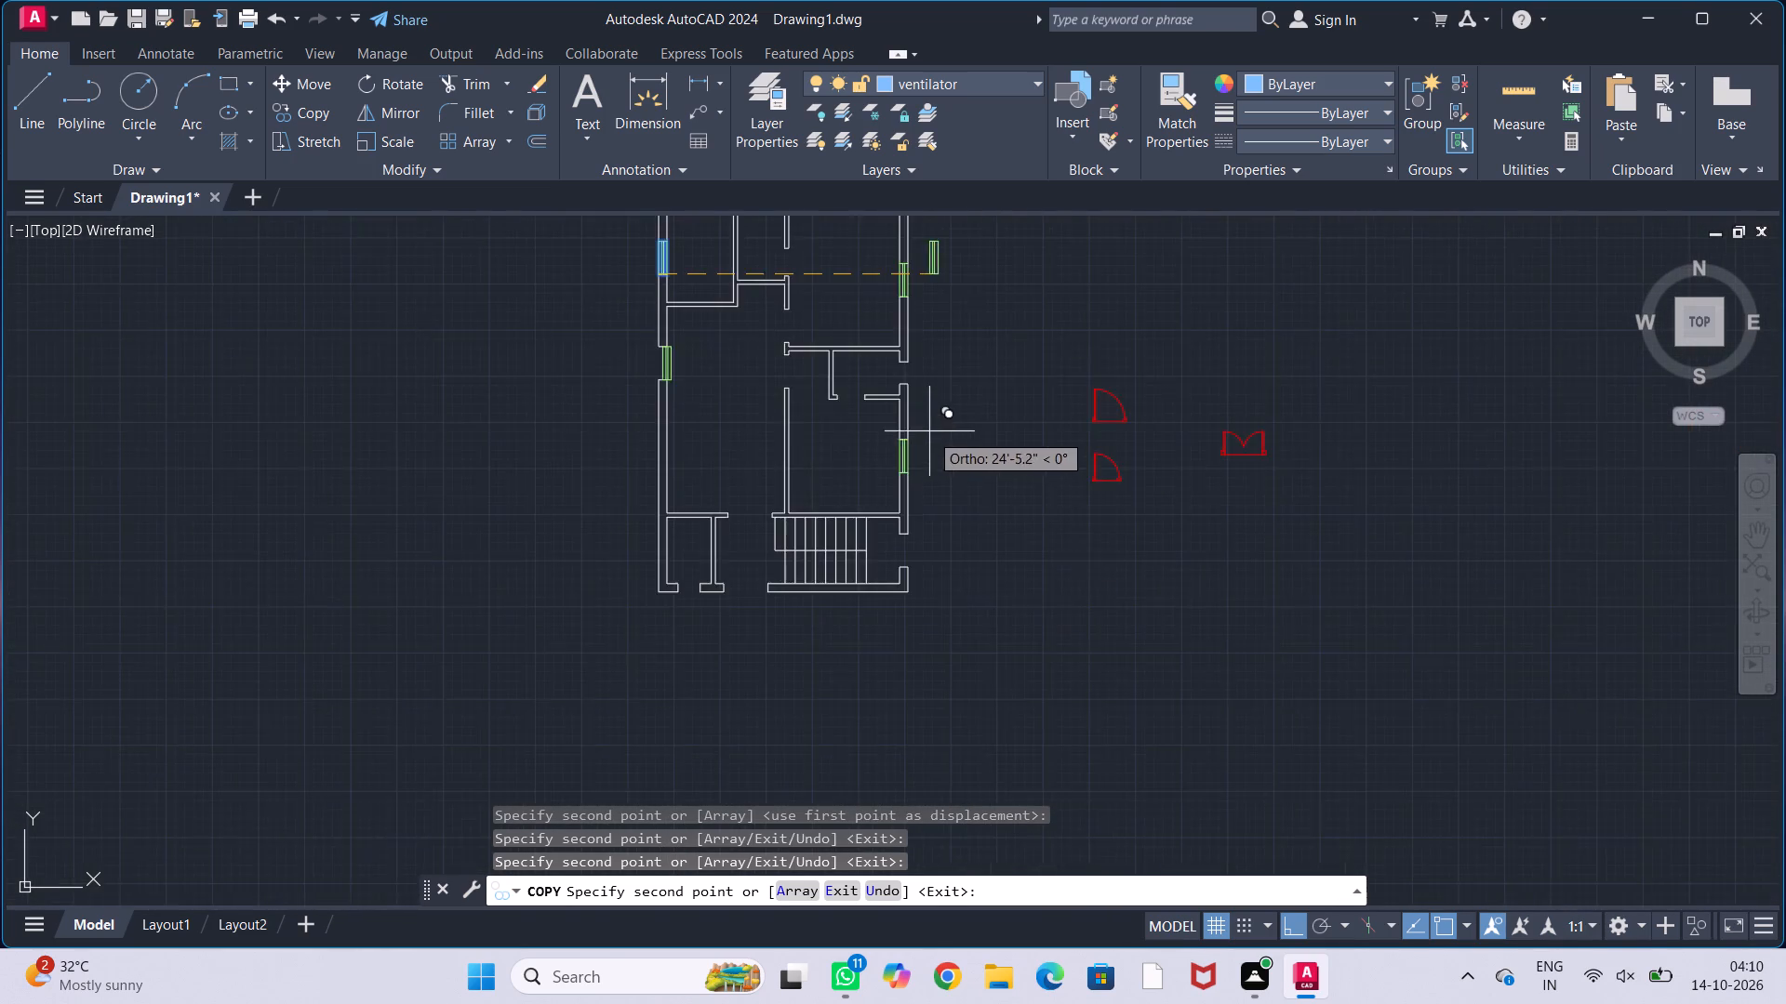
{"action": "middle_click_drag", "start_coordinate": [934, 439], "coordinate": [944, 525]}
{"action": "scroll", "coordinate": [912, 481], "scroll_direction": "up", "scroll_amount": 2}
{"action": "scroll", "coordinate": [1031, 506], "scroll_direction": "down", "scroll_amount": 3}
{"action": "middle_click_drag", "start_coordinate": [1013, 575], "coordinate": [943, 500]}
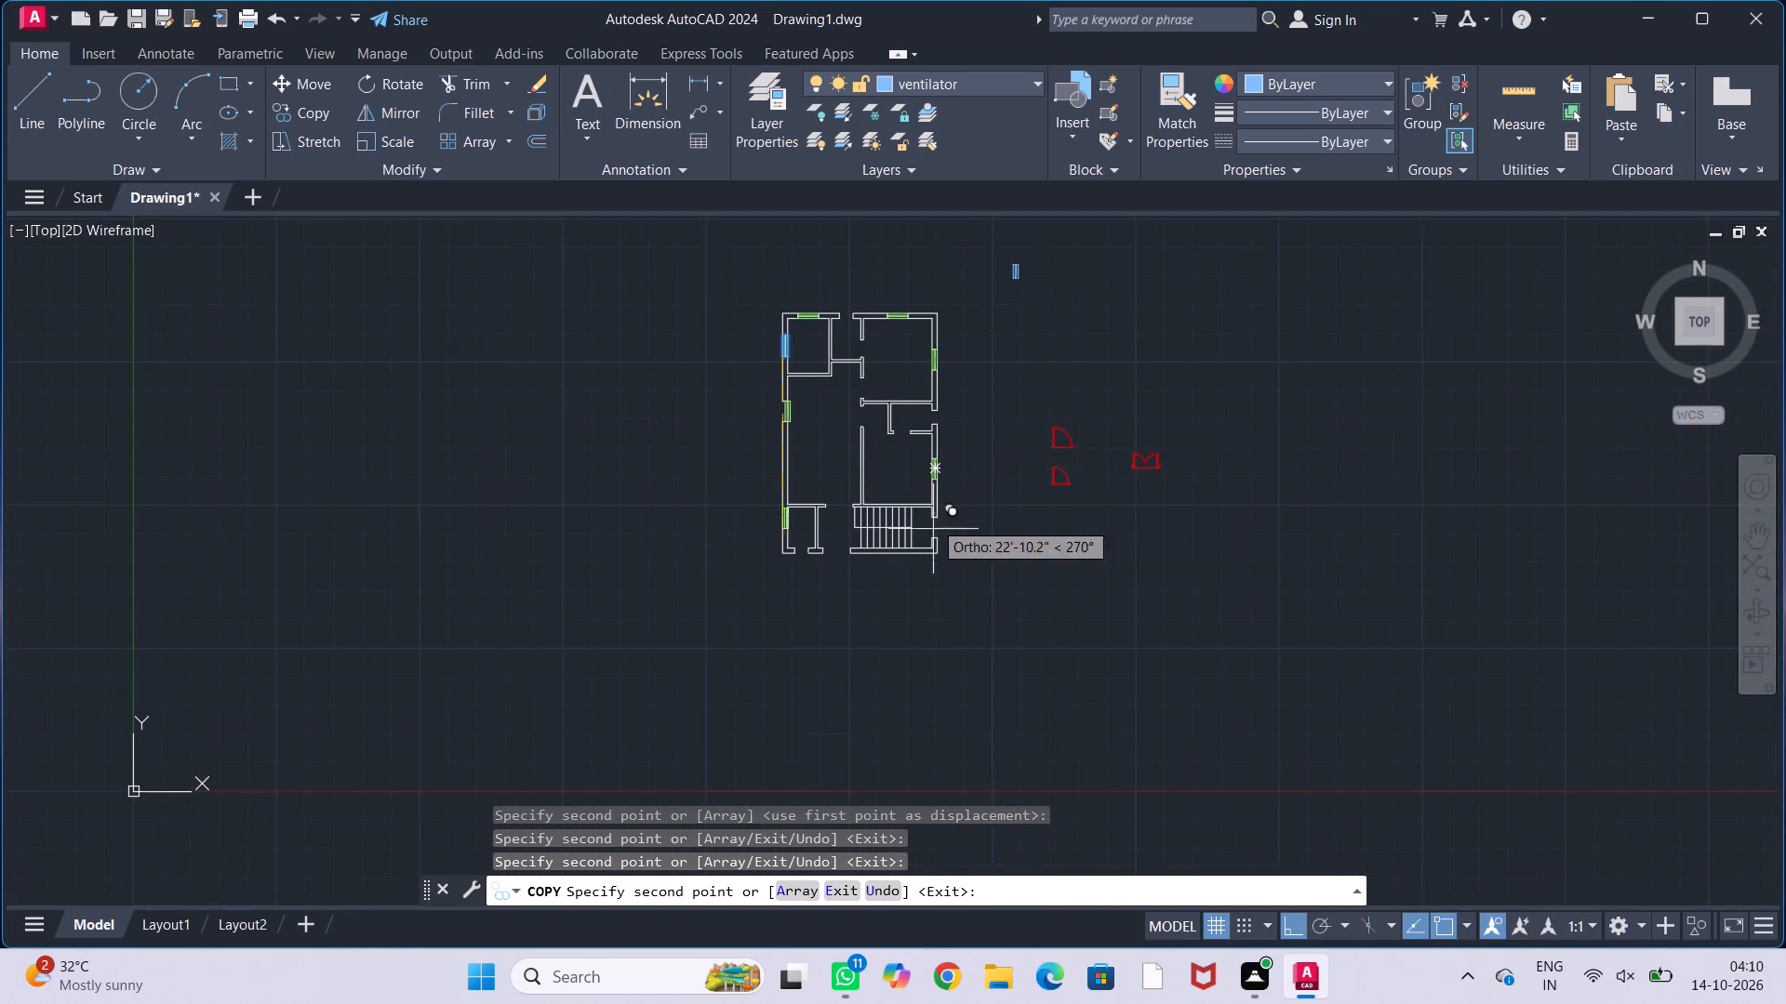
{"action": "scroll", "coordinate": [938, 557], "scroll_direction": "up", "scroll_amount": 4}
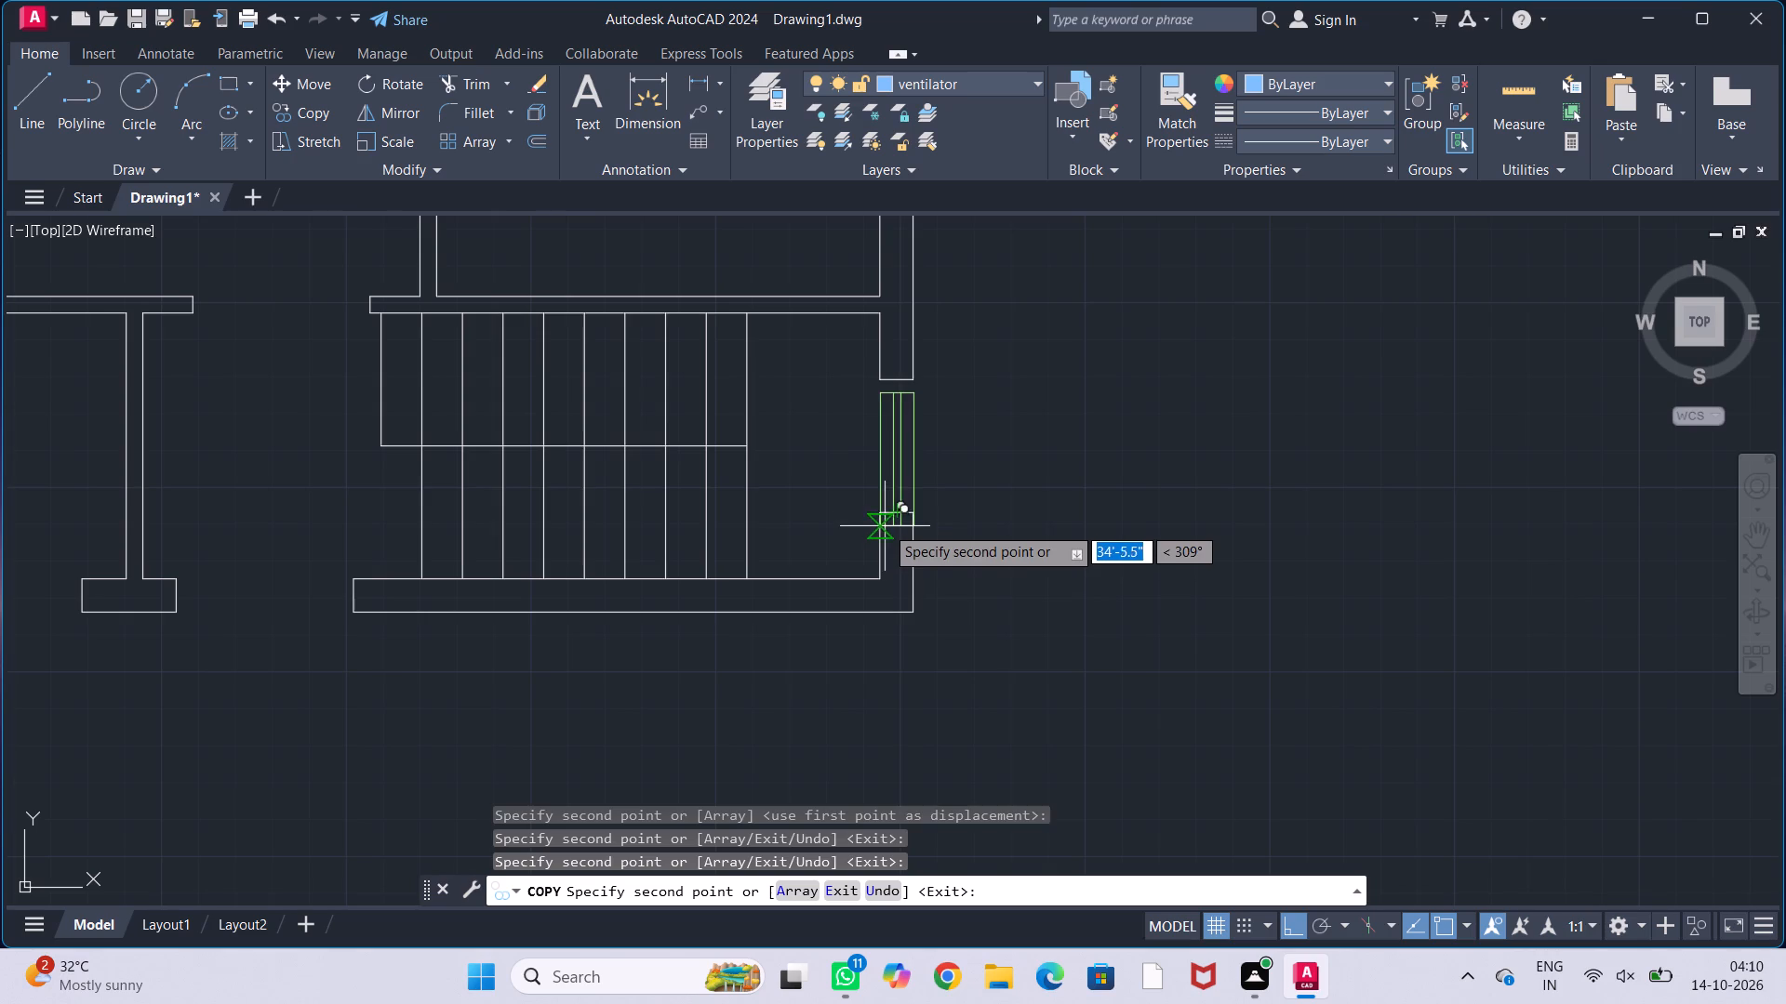
{"action": "left_click", "coordinate": [886, 516]}
{"action": "scroll", "coordinate": [967, 479], "scroll_direction": "down", "scroll_amount": 2}
{"action": "middle_click_drag", "start_coordinate": [1013, 446], "coordinate": [1110, 596]}
{"action": "scroll", "coordinate": [914, 512], "scroll_direction": "down", "scroll_amount": 1}
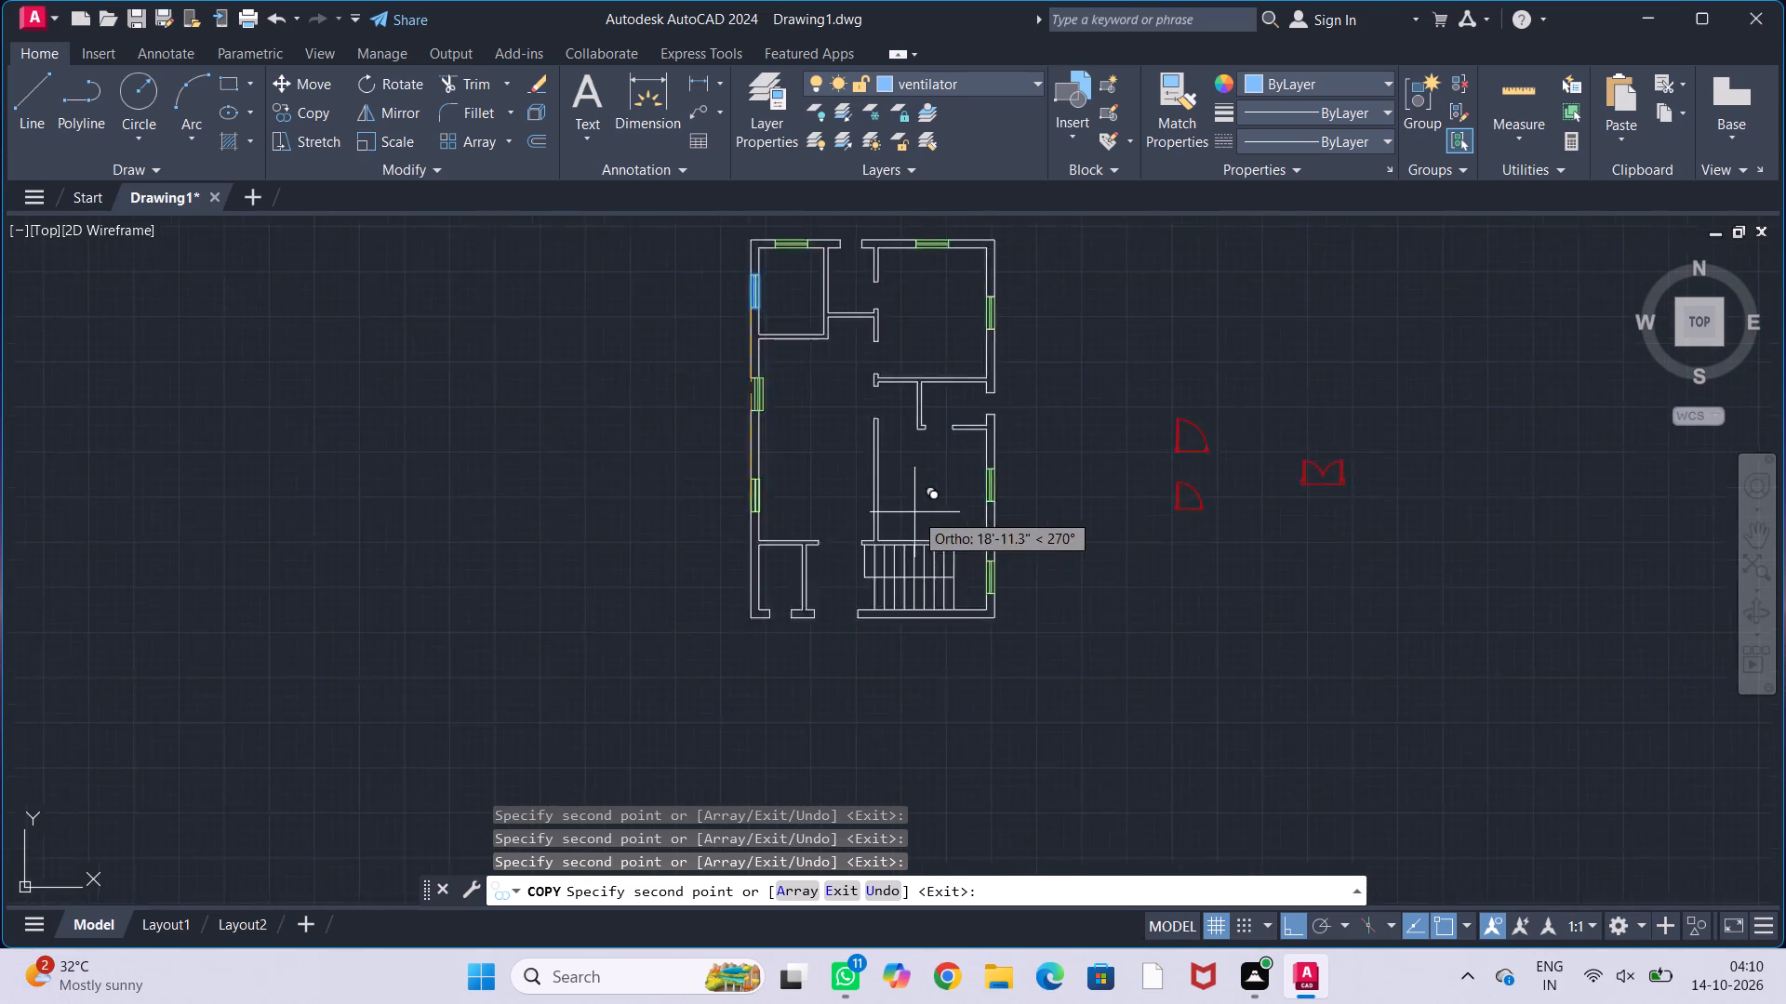
{"action": "scroll", "coordinate": [914, 512], "scroll_direction": "down", "scroll_amount": 1}
{"action": "middle_click_drag", "start_coordinate": [928, 496], "coordinate": [927, 550]}
{"action": "scroll", "coordinate": [820, 547], "scroll_direction": "up", "scroll_amount": 2}
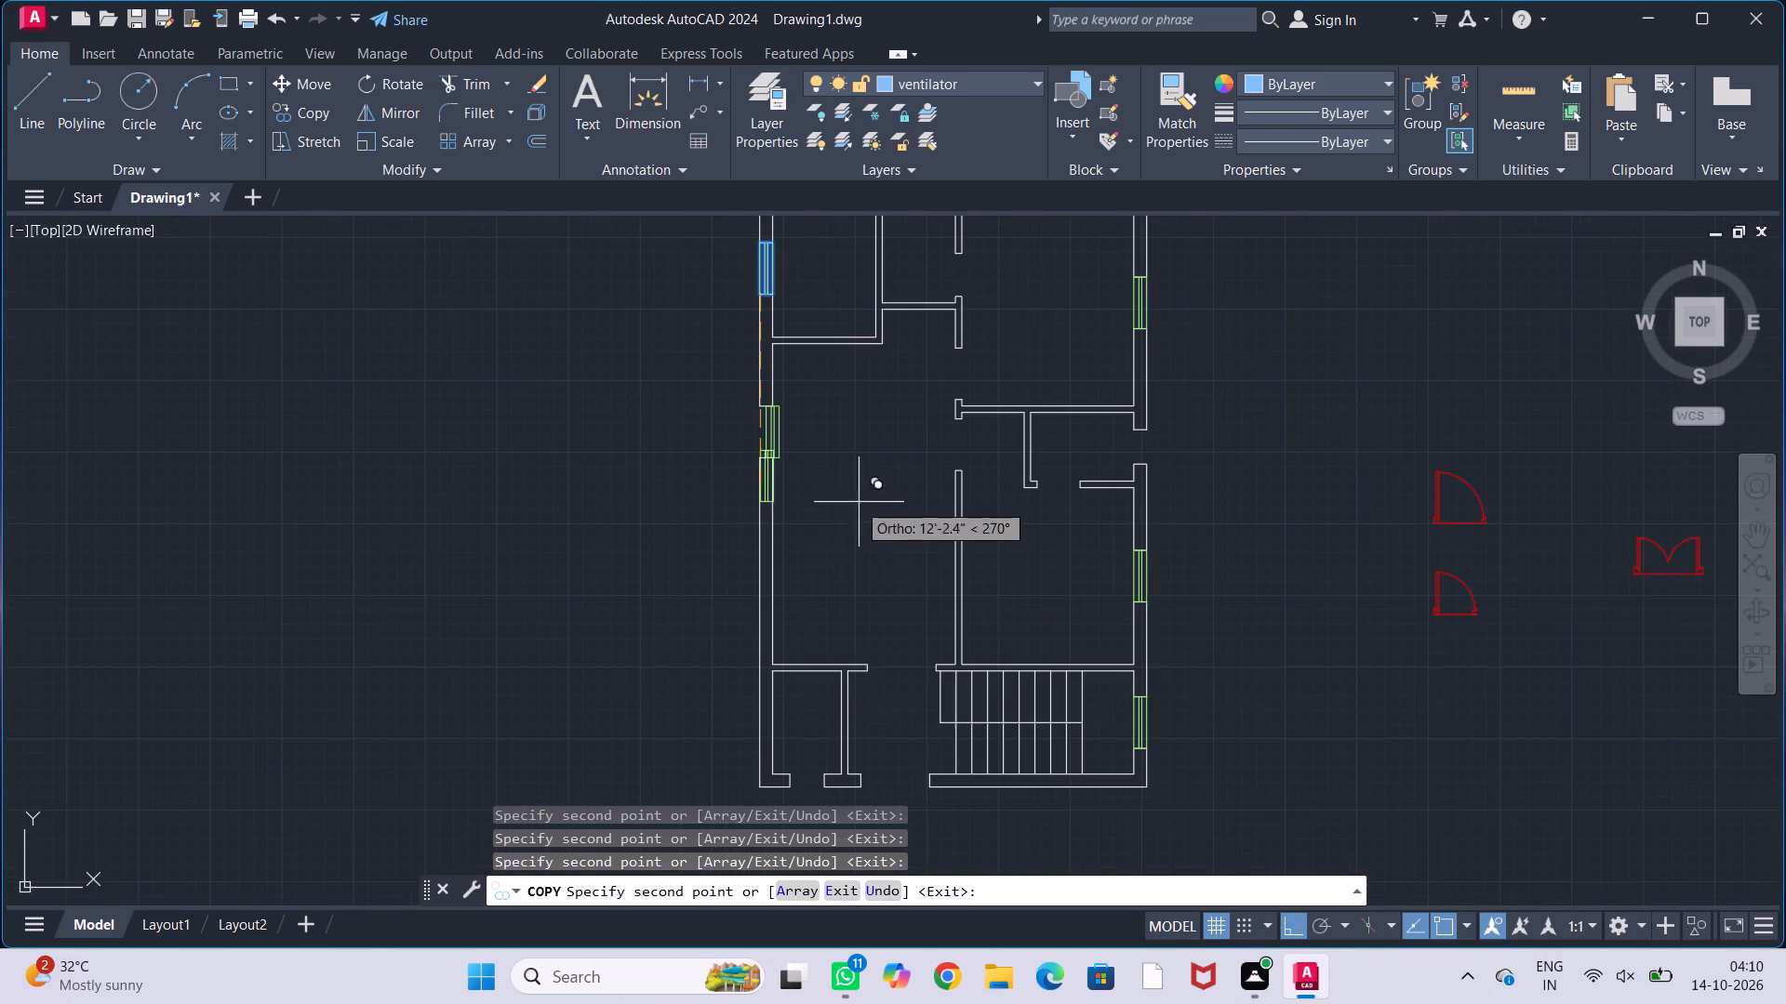
{"action": "key", "text": "Escape"}
{"action": "key", "text": "Escape"}
{"action": "key", "text": "Escape"}
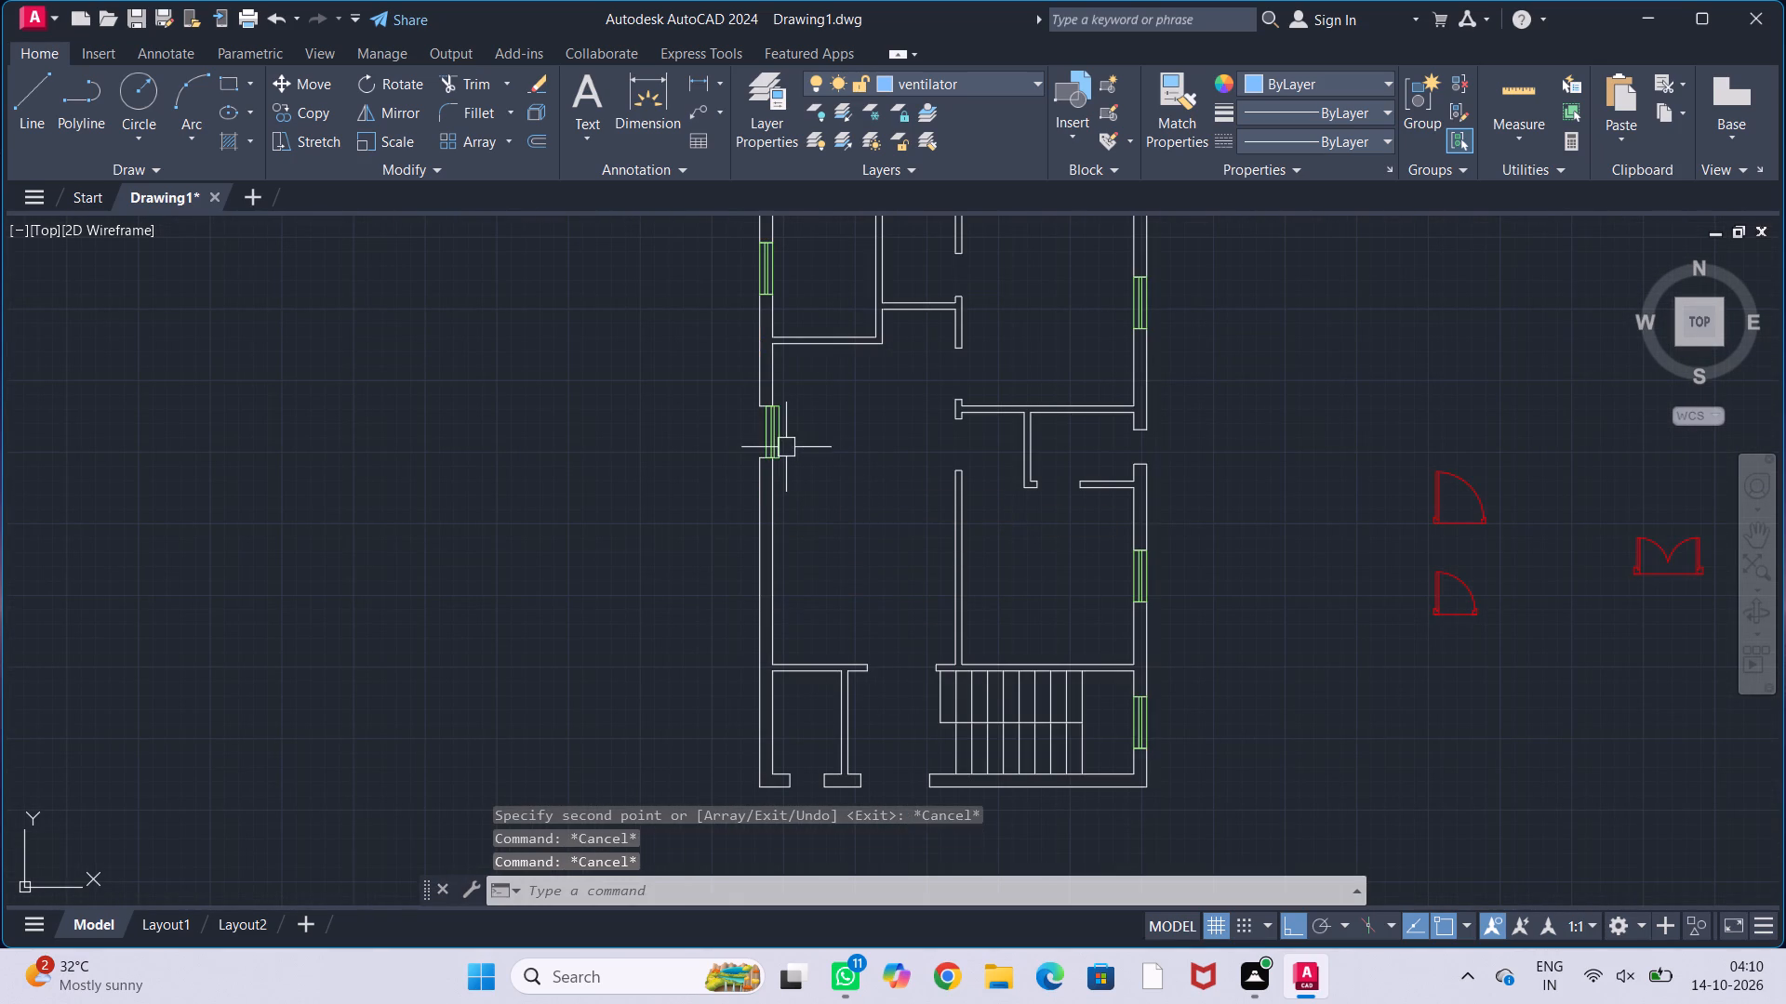
Move the lower window in the left outer wall by its top-left corner to the opening's outer corner, flush with the wall.
{"action": "left_click", "coordinate": [786, 447]}
{"action": "scroll", "coordinate": [794, 444], "scroll_direction": "up", "scroll_amount": 2}
{"action": "key", "text": "m"}
{"action": "key", "text": "Return"}
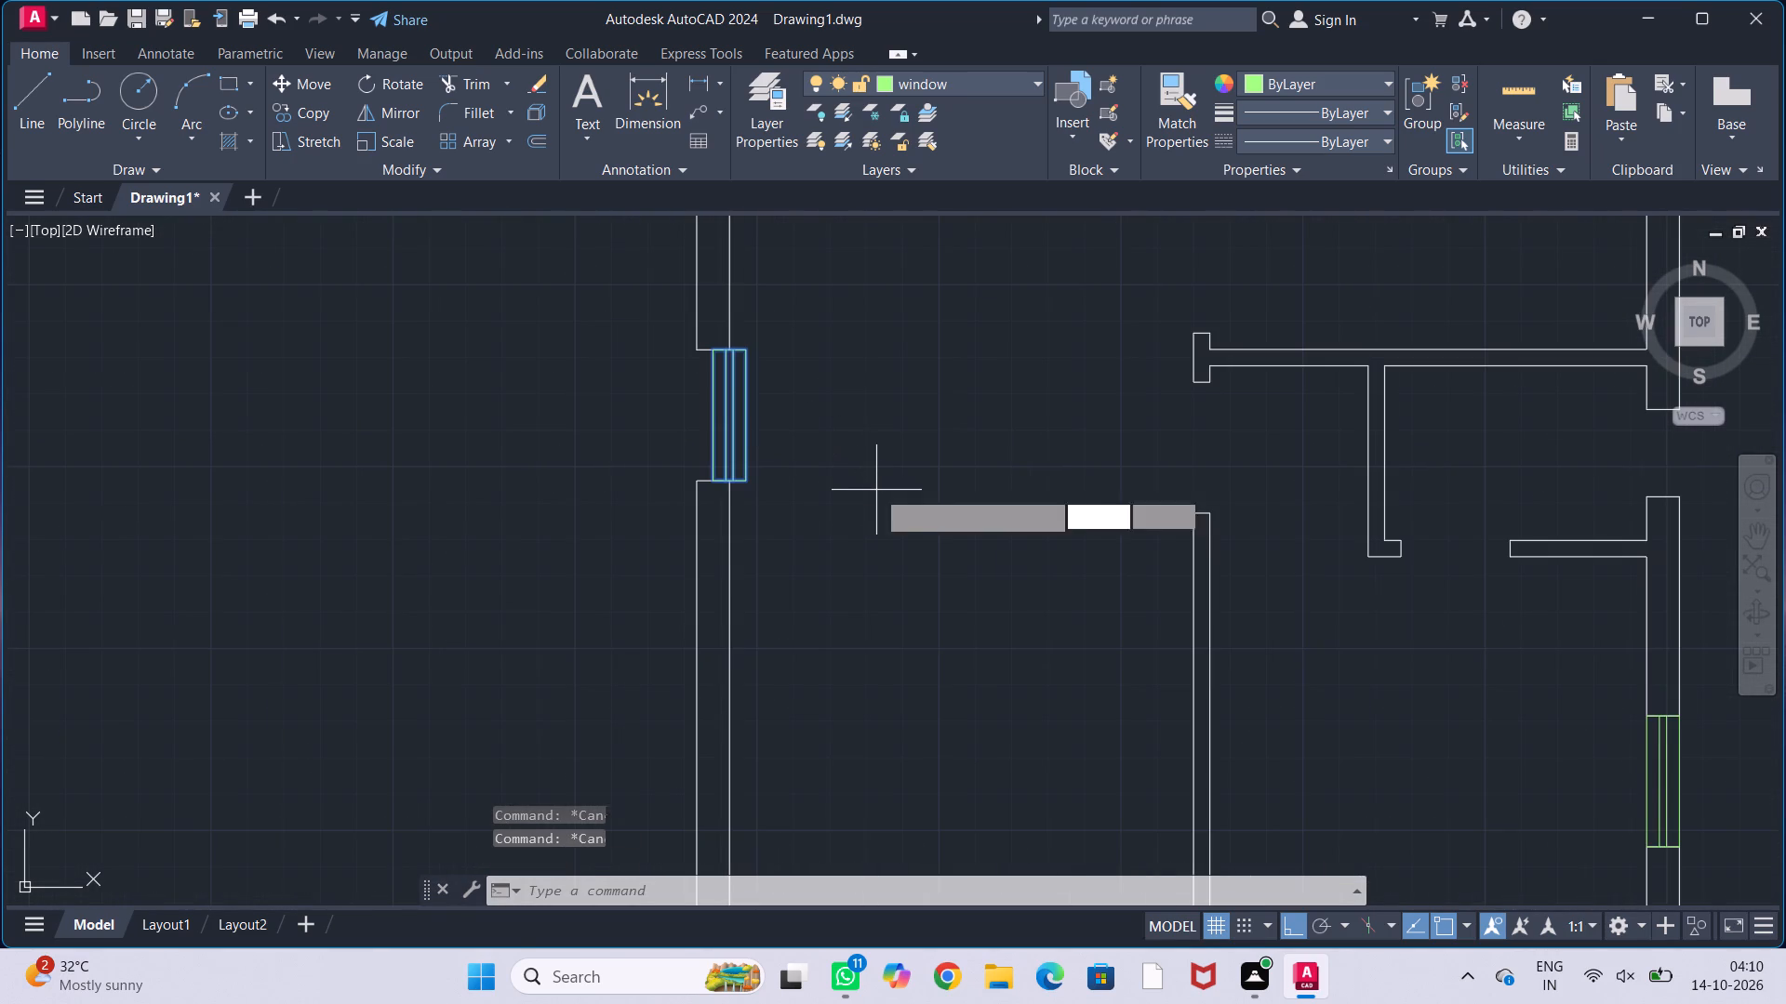
{"action": "left_click", "coordinate": [710, 353]}
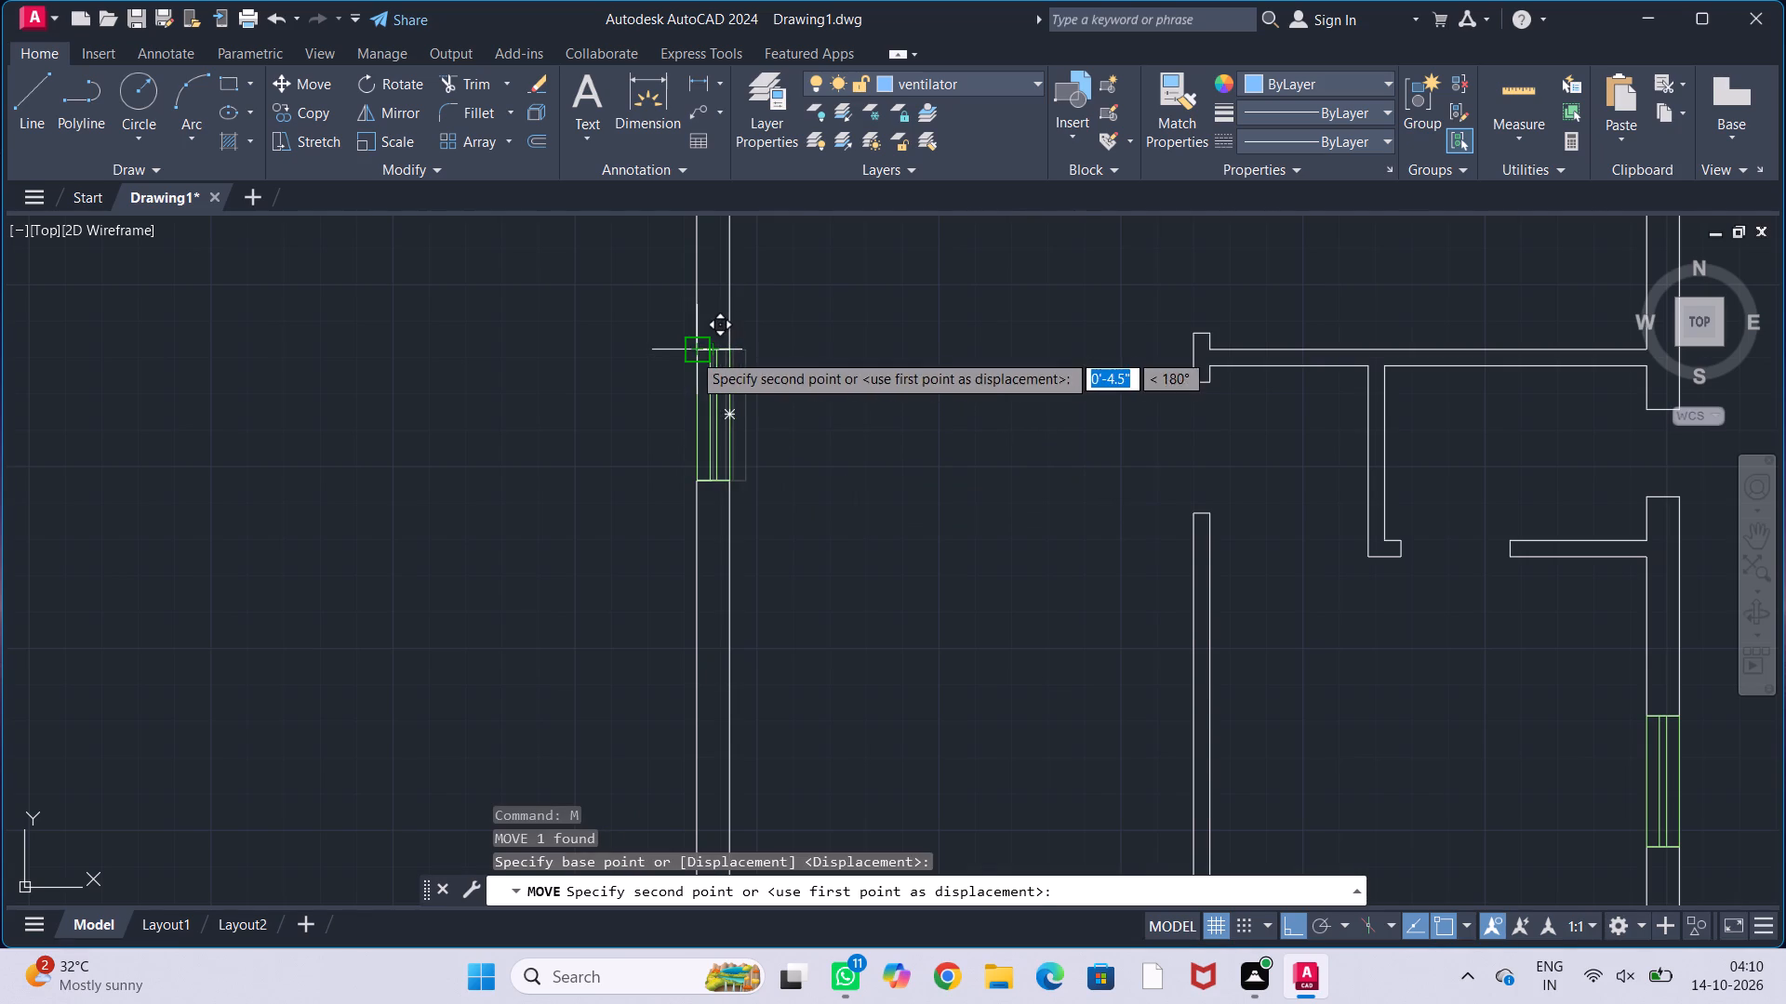
{"action": "left_click", "coordinate": [692, 352]}
{"action": "key", "text": "Escape"}
{"action": "key", "text": "Escape"}
{"action": "key", "text": "Escape"}
{"action": "key", "text": "Escape"}
Move the ventilator block by its bottom-left corner into the narrow right outer wall opening of the small middle room.
{"action": "scroll", "coordinate": [846, 427], "scroll_direction": "down", "scroll_amount": 2}
{"action": "middle_click_drag", "start_coordinate": [873, 459], "coordinate": [814, 444]}
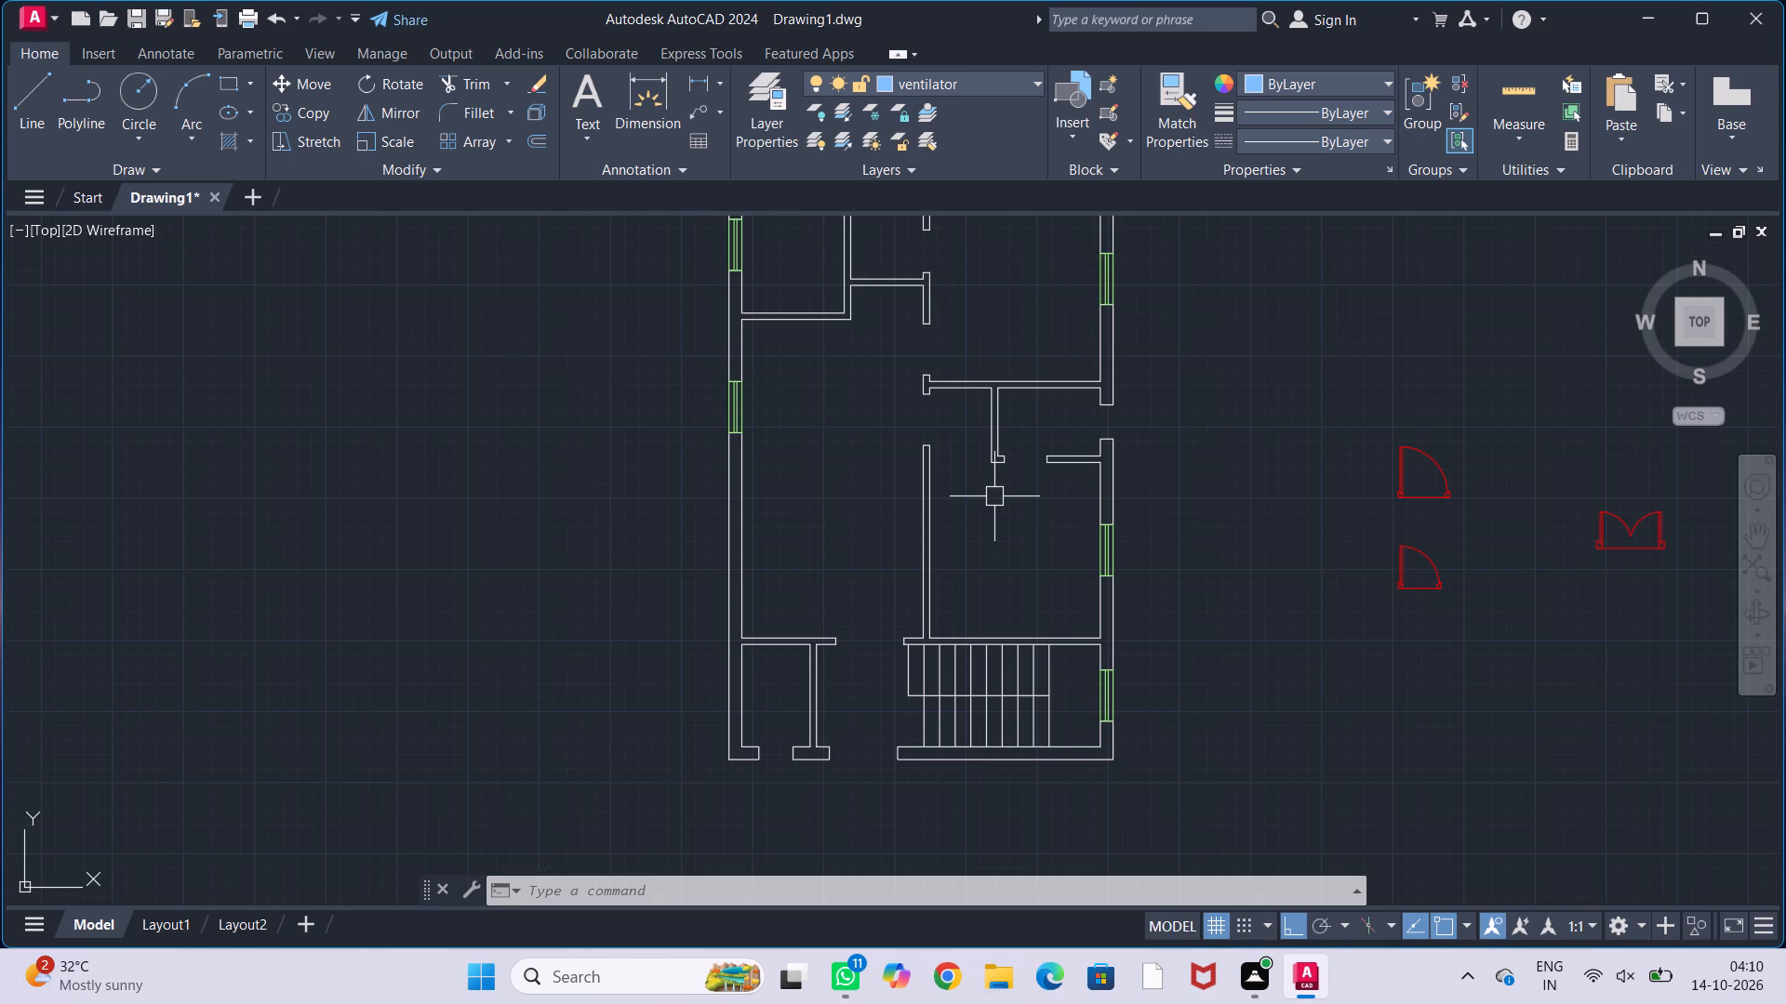
{"action": "scroll", "coordinate": [994, 496], "scroll_direction": "down", "scroll_amount": 1}
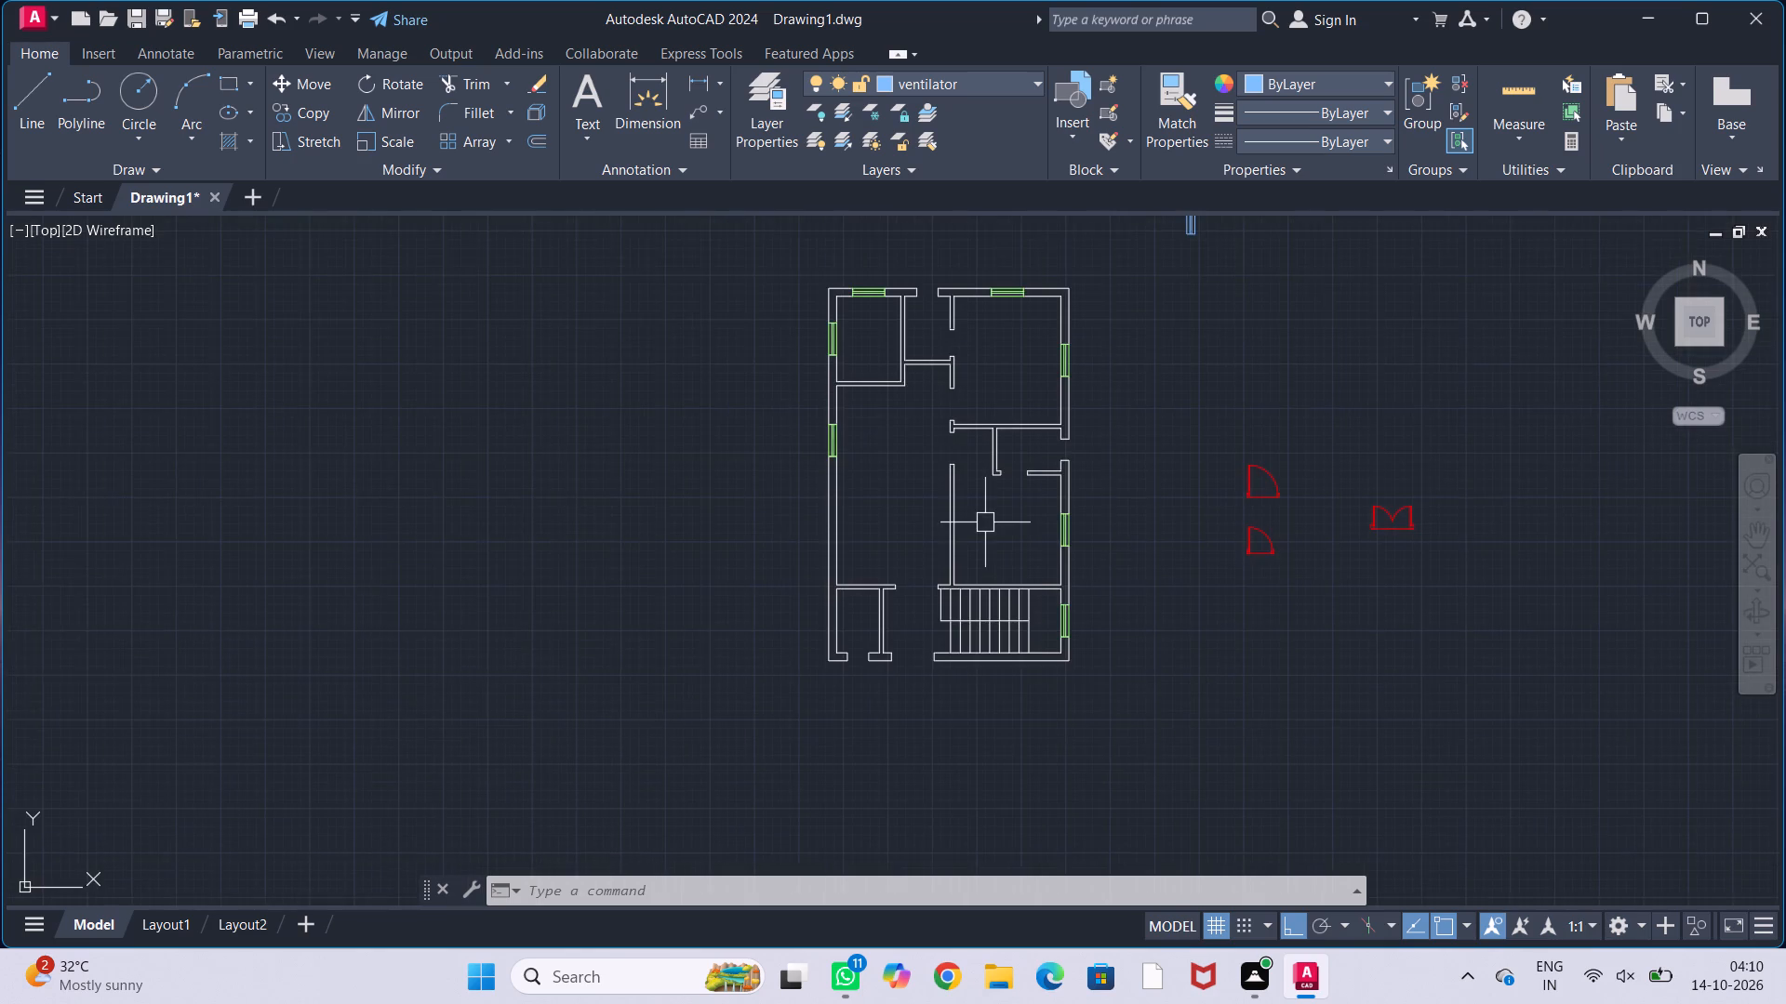
{"action": "middle_click_drag", "start_coordinate": [984, 522], "coordinate": [956, 559]}
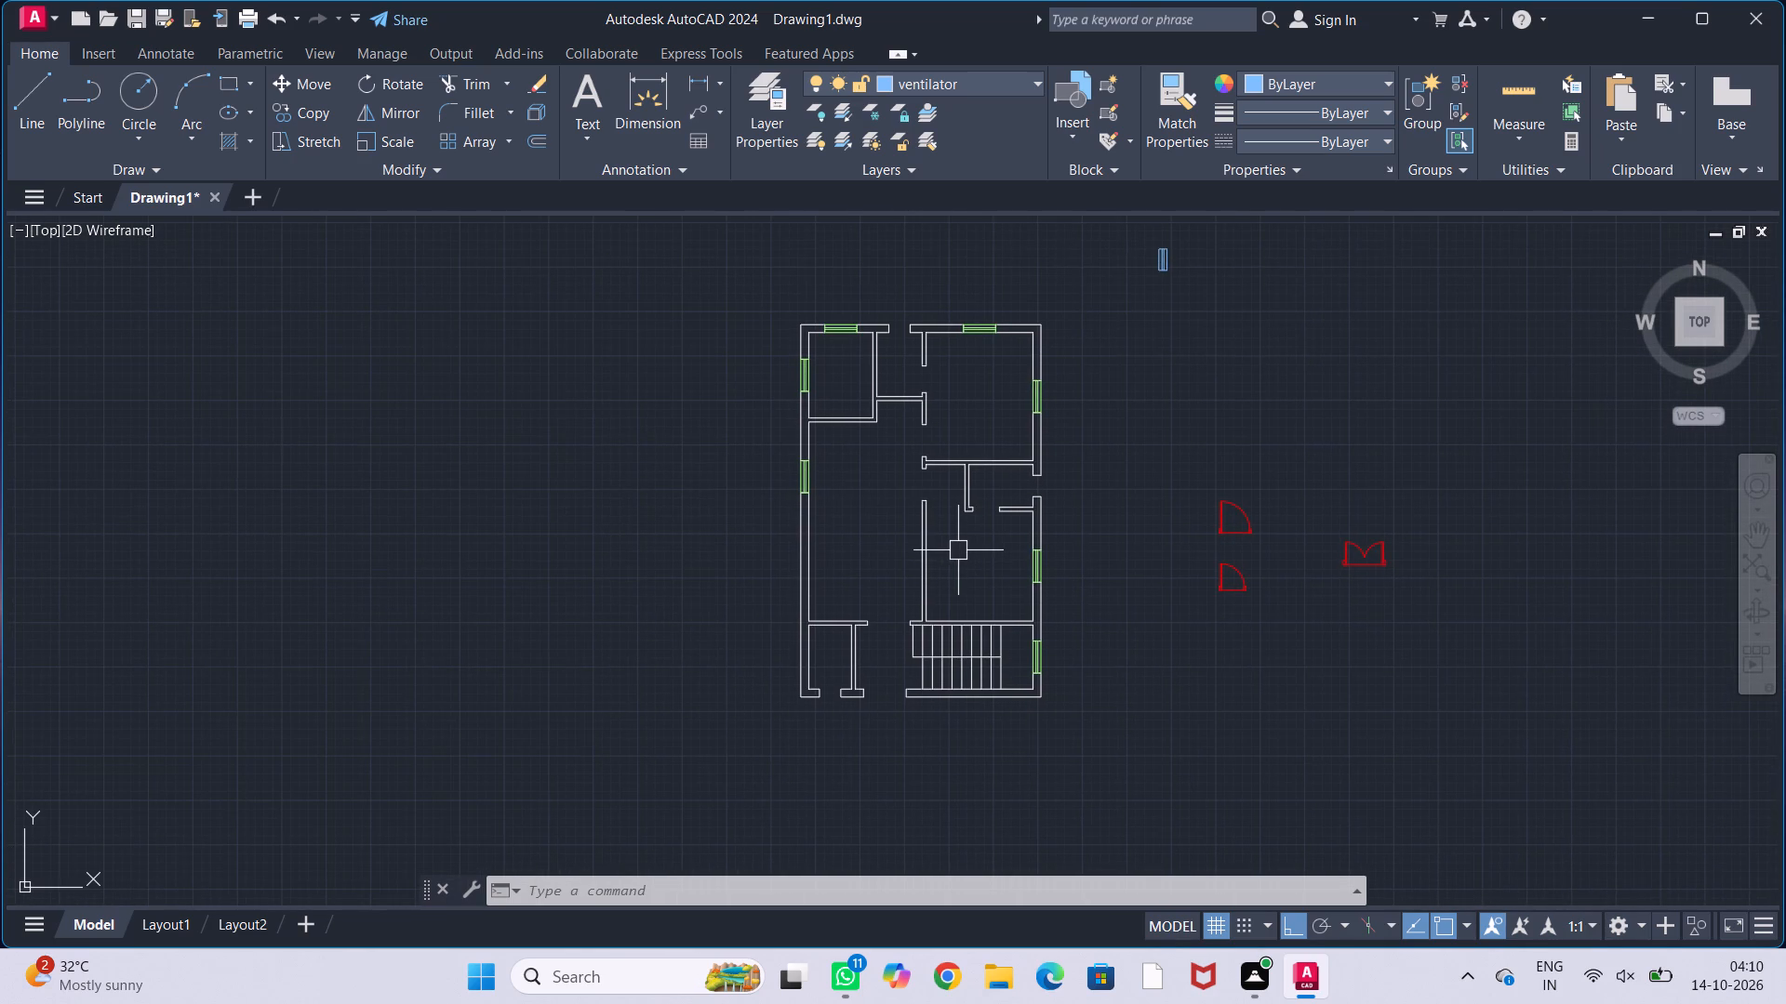
{"action": "middle_click_drag", "start_coordinate": [964, 548], "coordinate": [1000, 597]}
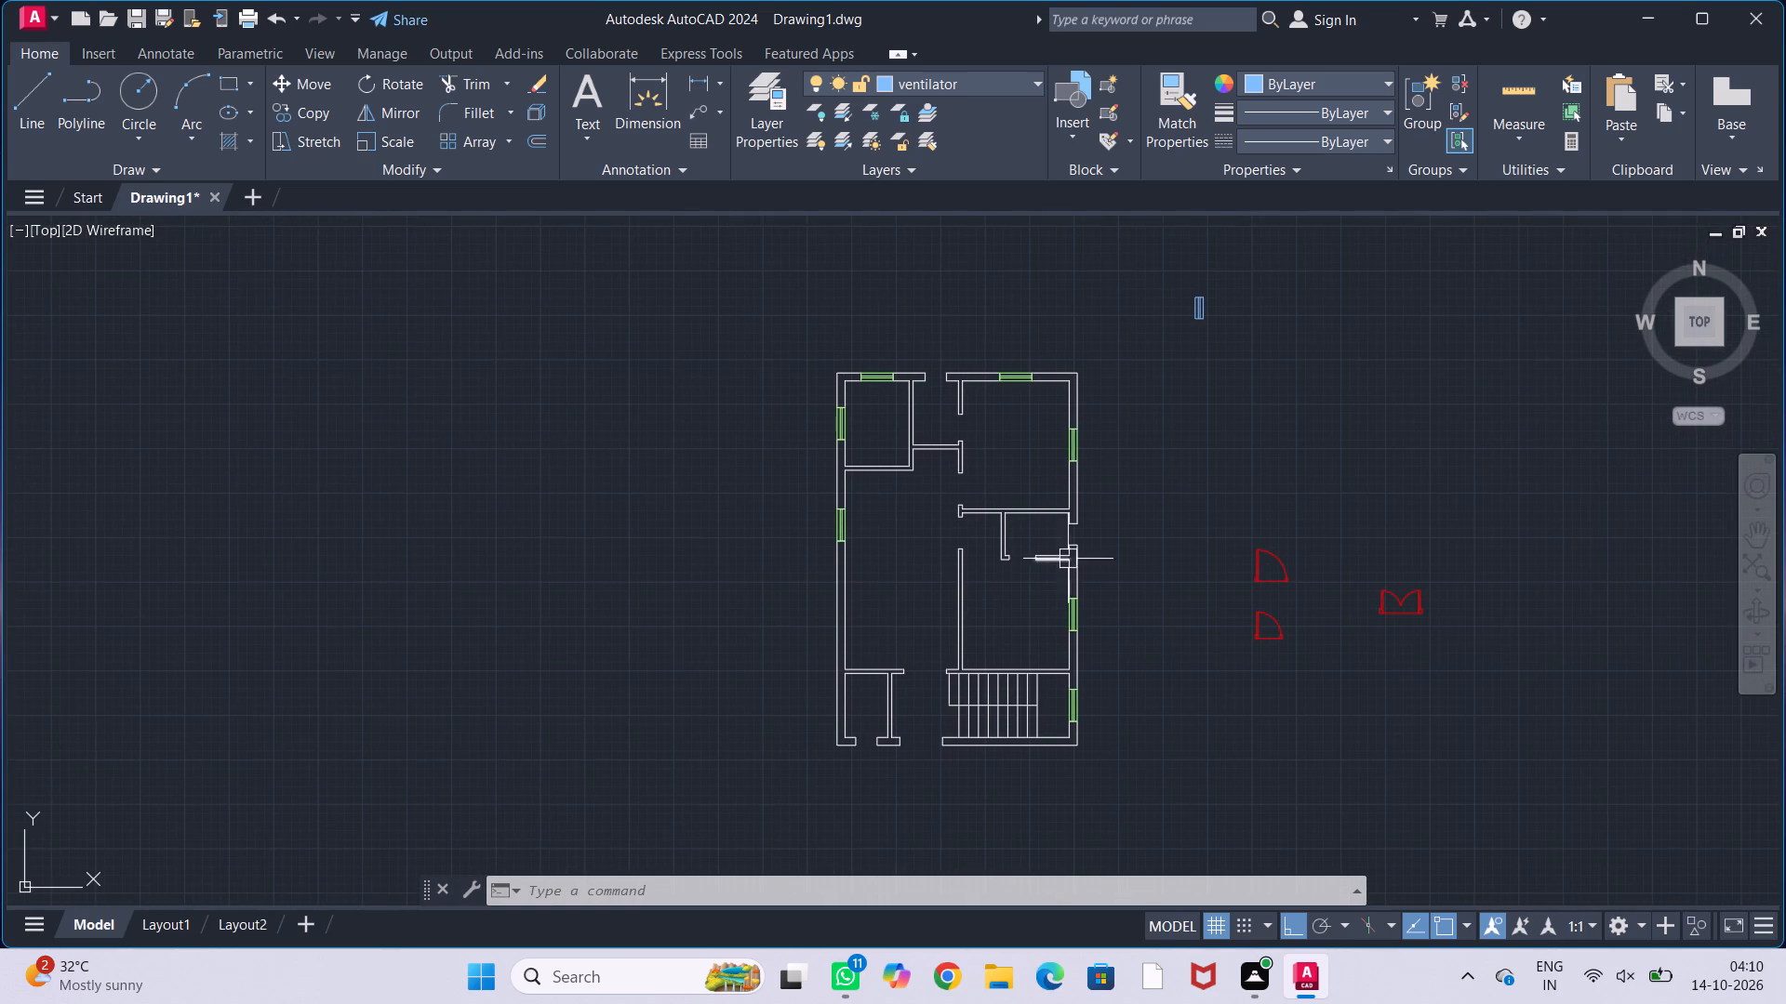
{"action": "left_click", "coordinate": [1195, 312]}
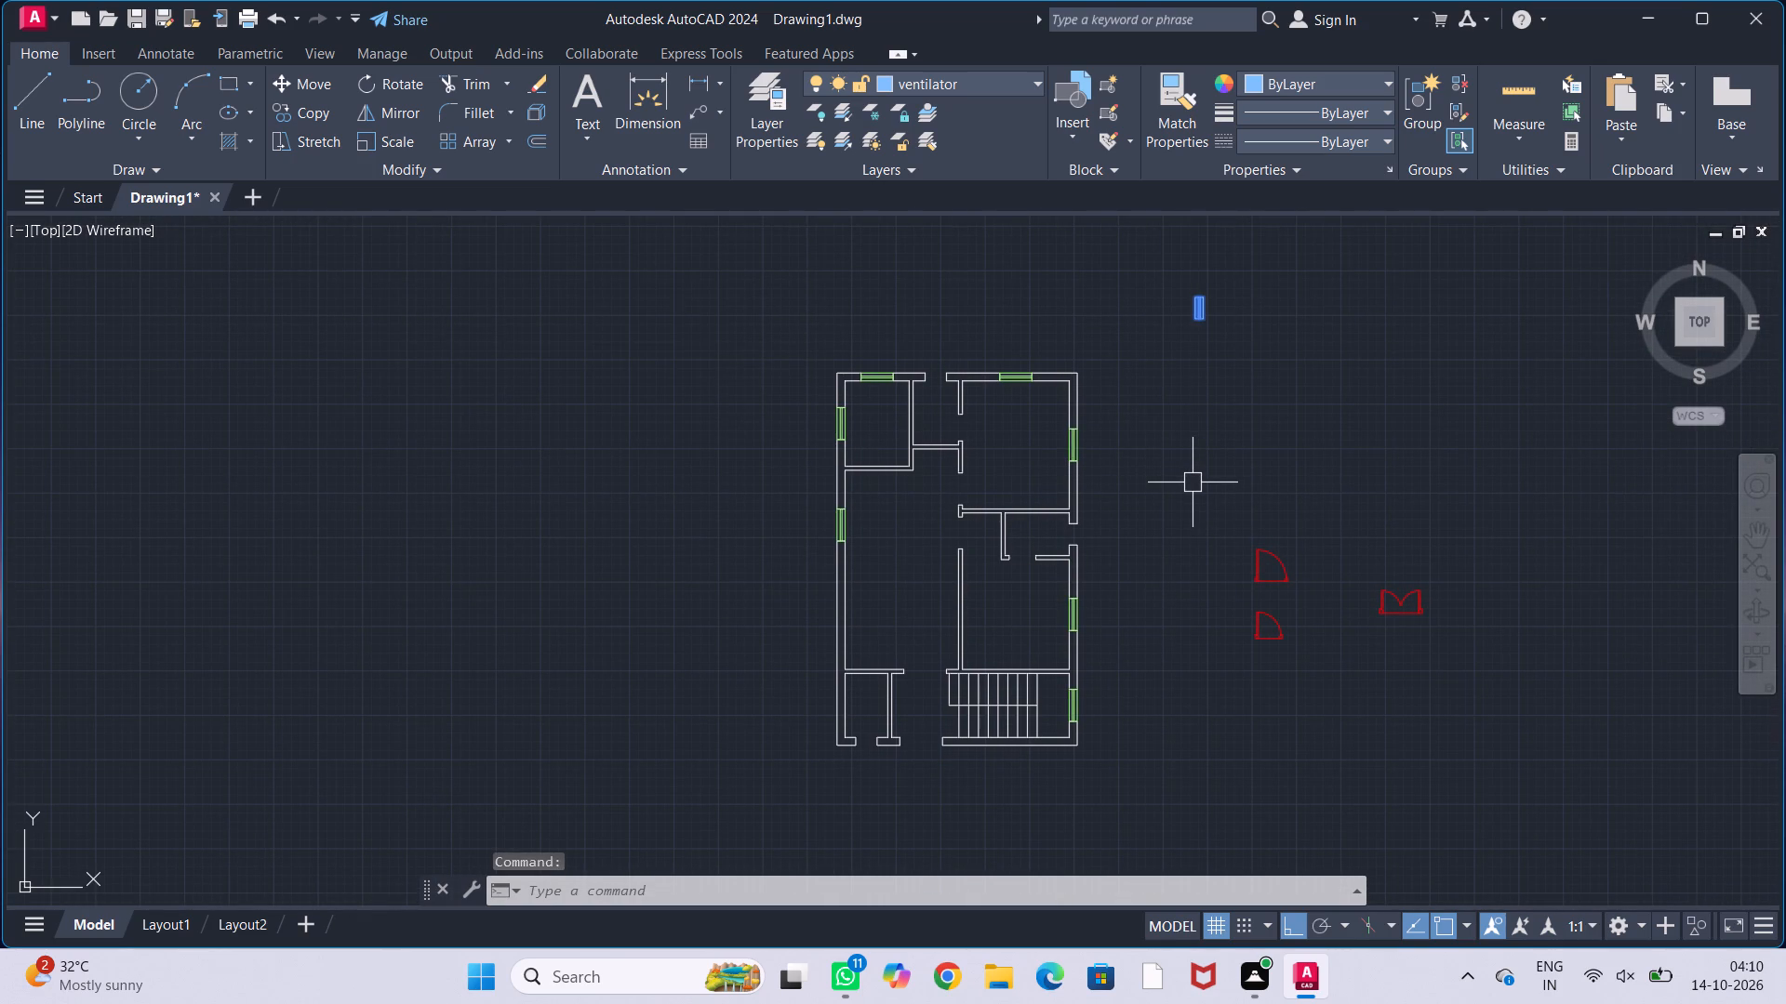
{"action": "key", "text": "m"}
{"action": "key", "text": "Return"}
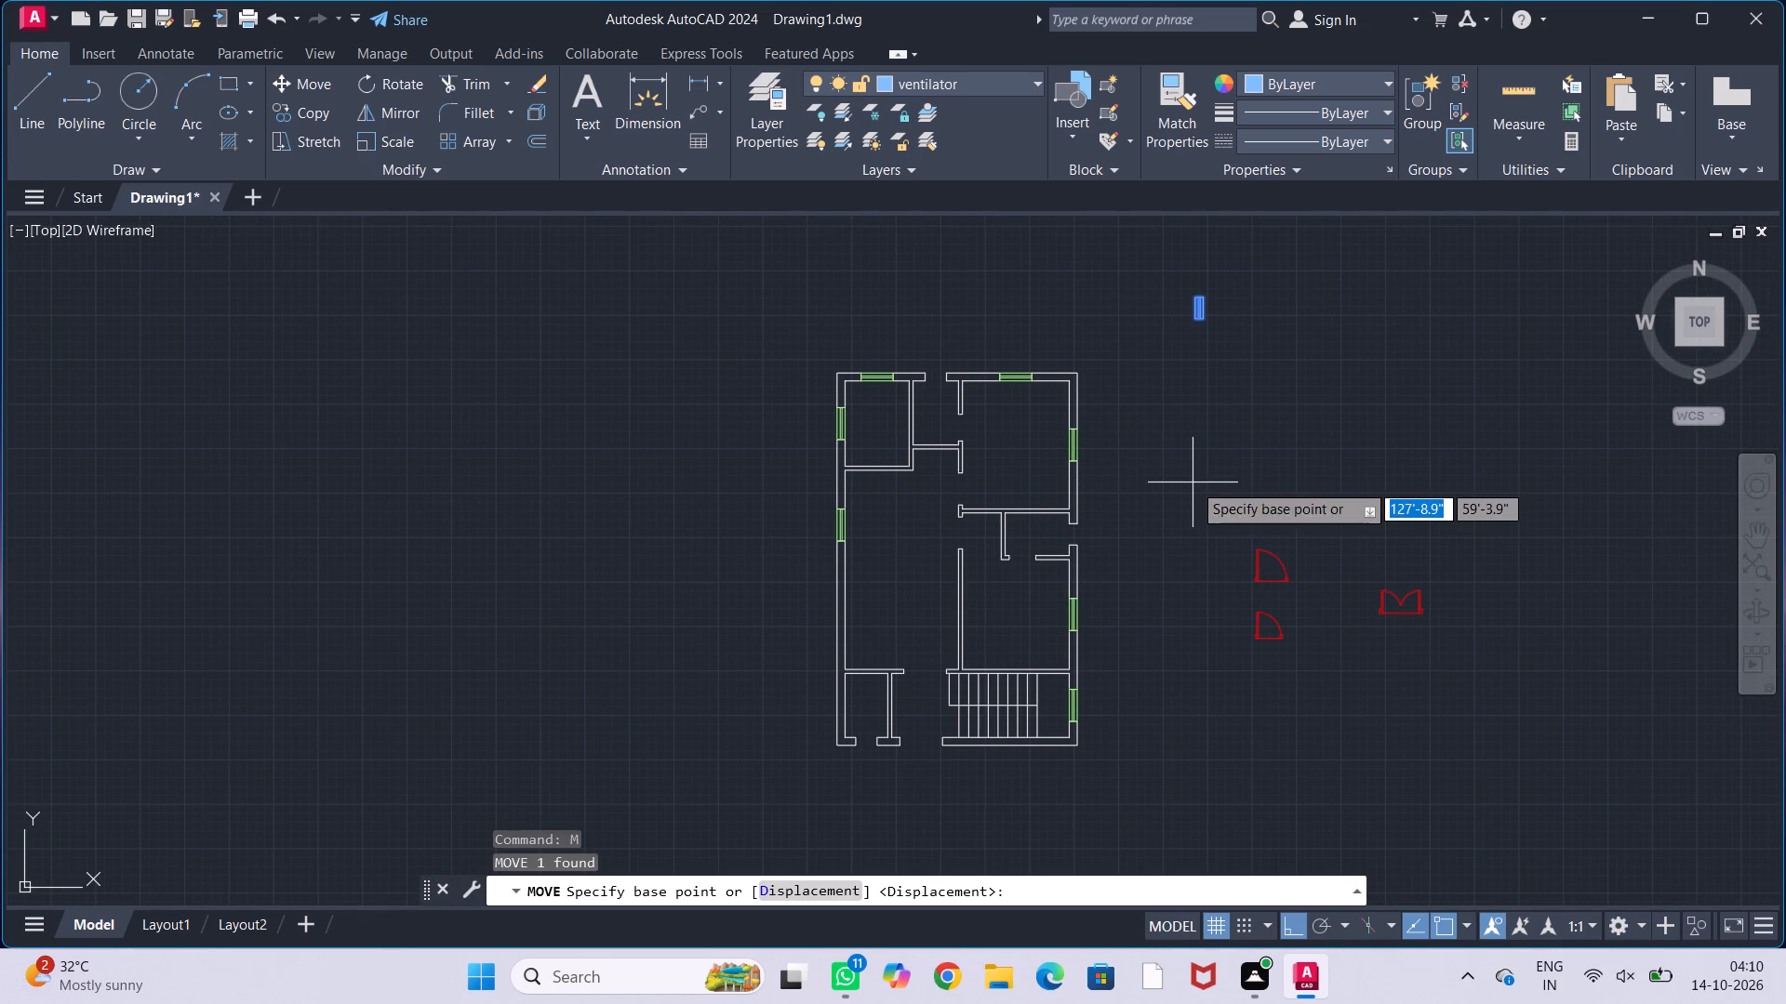
{"action": "scroll", "coordinate": [1160, 323], "scroll_direction": "up", "scroll_amount": 3}
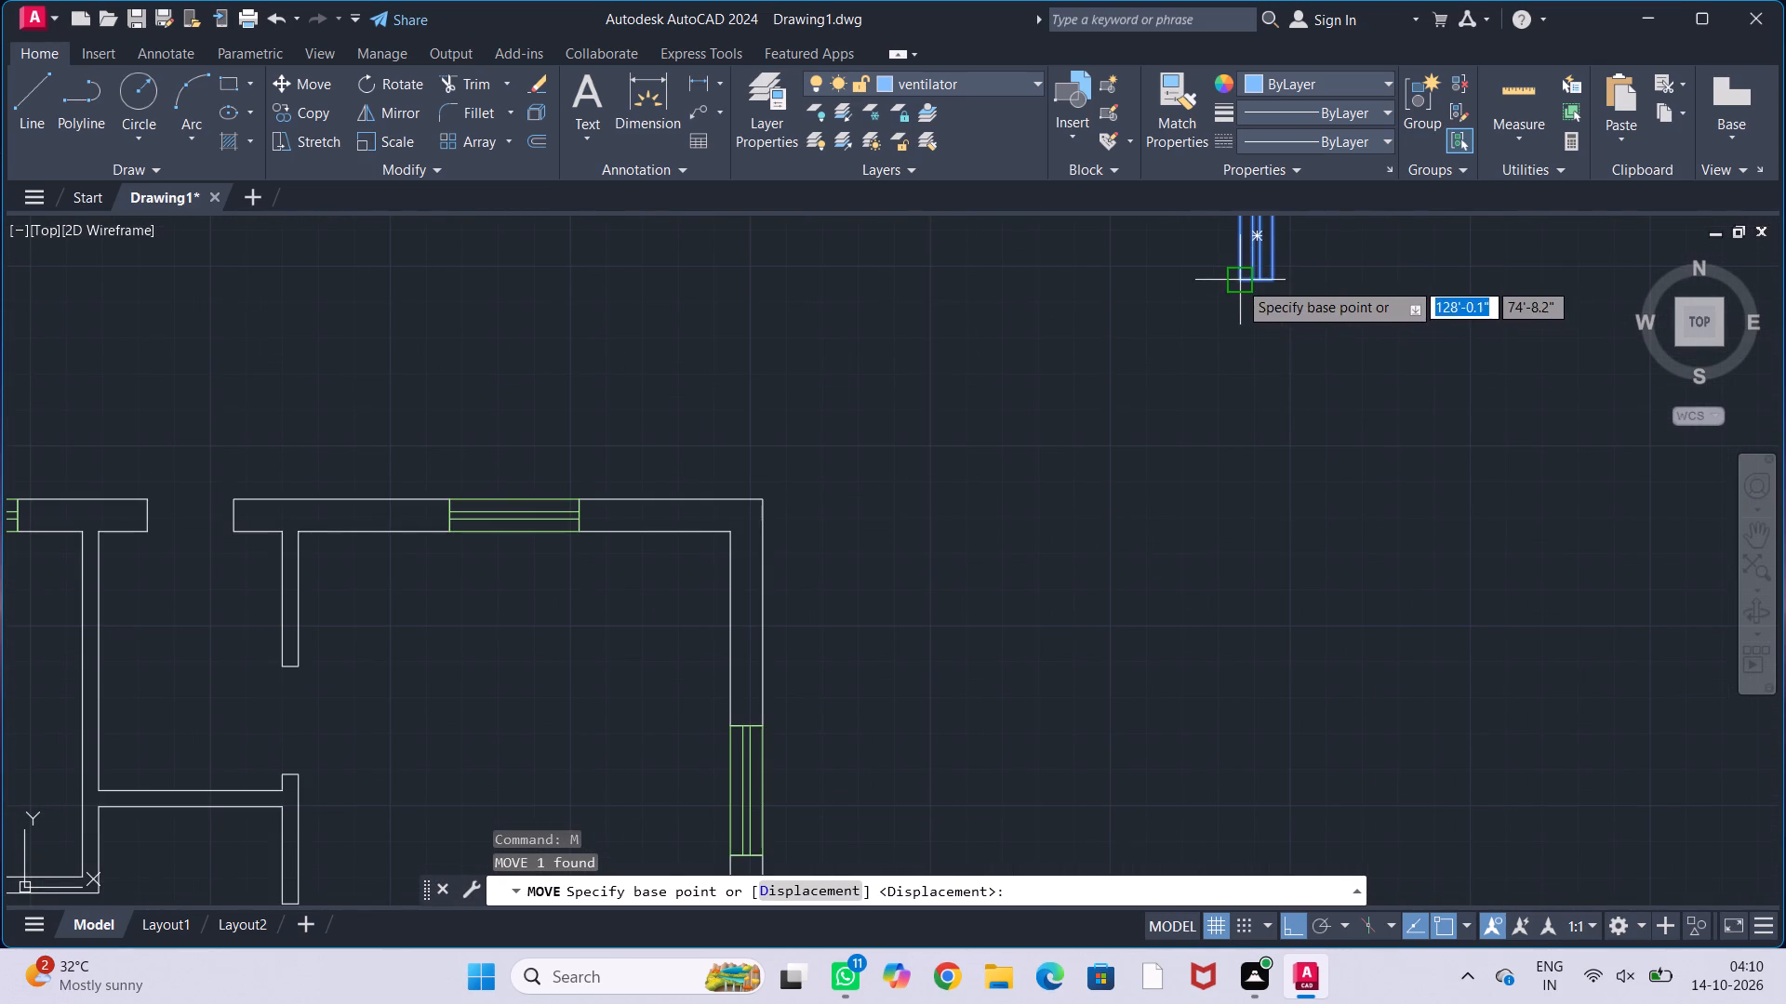
{"action": "left_click", "coordinate": [1238, 281]}
{"action": "scroll", "coordinate": [1124, 550], "scroll_direction": "down", "scroll_amount": 2}
{"action": "middle_click_drag", "start_coordinate": [1101, 636], "coordinate": [1027, 495]}
{"action": "scroll", "coordinate": [926, 645], "scroll_direction": "up", "scroll_amount": 1}
{"action": "middle_click_drag", "start_coordinate": [908, 663], "coordinate": [909, 663]}
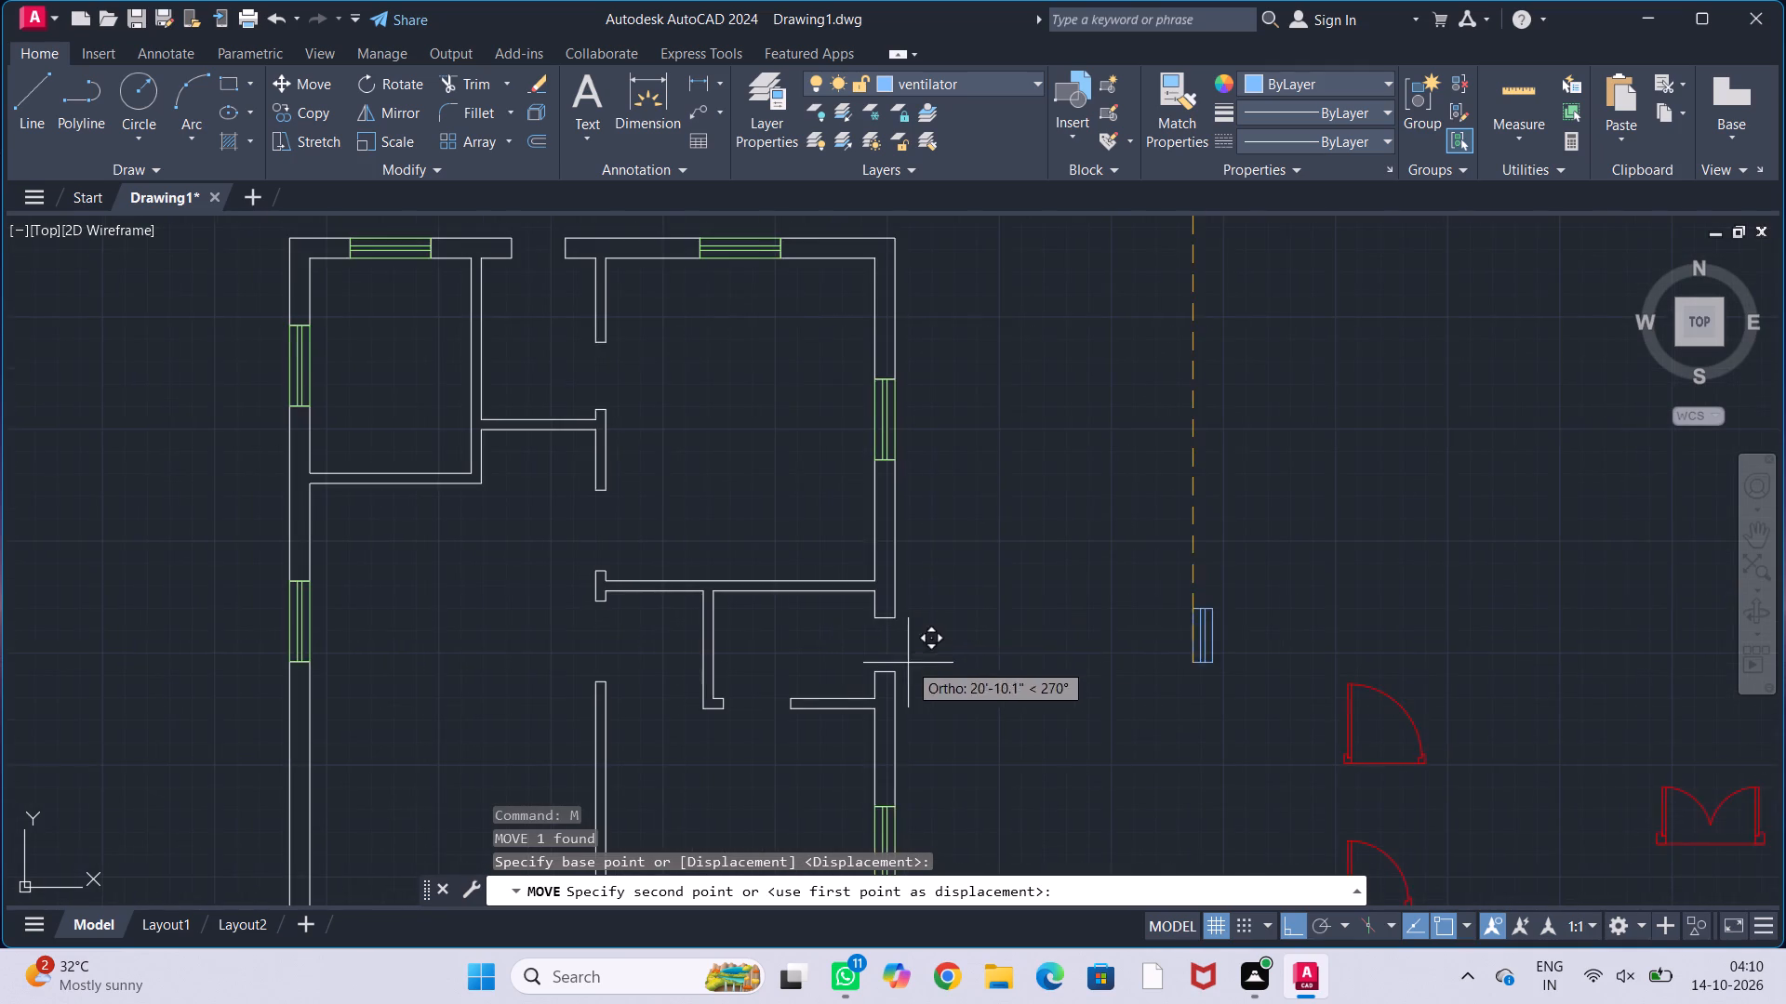
{"action": "middle_click_drag", "start_coordinate": [909, 663], "coordinate": [1138, 529]}
{"action": "scroll", "coordinate": [1108, 550], "scroll_direction": "up", "scroll_amount": 1}
{"action": "left_click", "coordinate": [1105, 536]}
{"action": "key", "text": "Escape"}
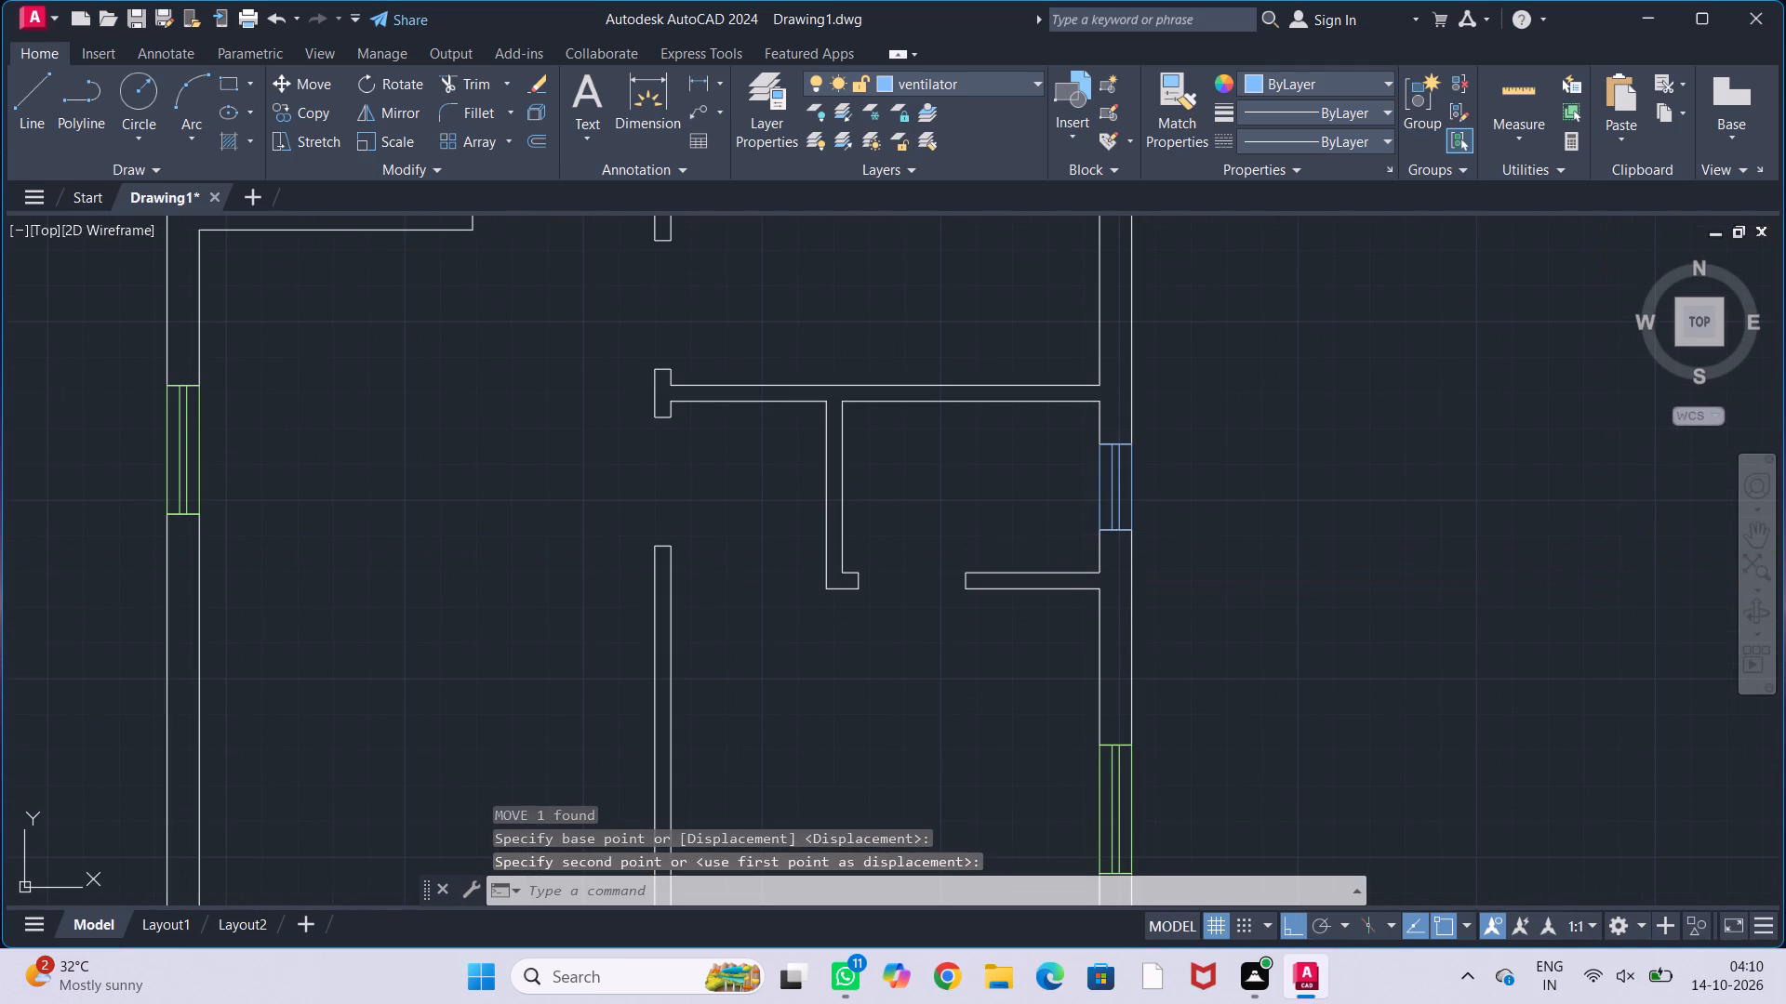
{"action": "key", "text": "Escape"}
{"action": "key", "text": "Escape"}
{"action": "key", "text": "Escape"}
Copy the ventilator block horizontally to a free spot inside the small middle room.
{"action": "left_click", "coordinate": [1126, 517]}
{"action": "type", "text": "co"}
{"action": "key", "text": "Return"}
{"action": "left_click_drag", "start_coordinate": [1097, 525], "coordinate": [1086, 525]}
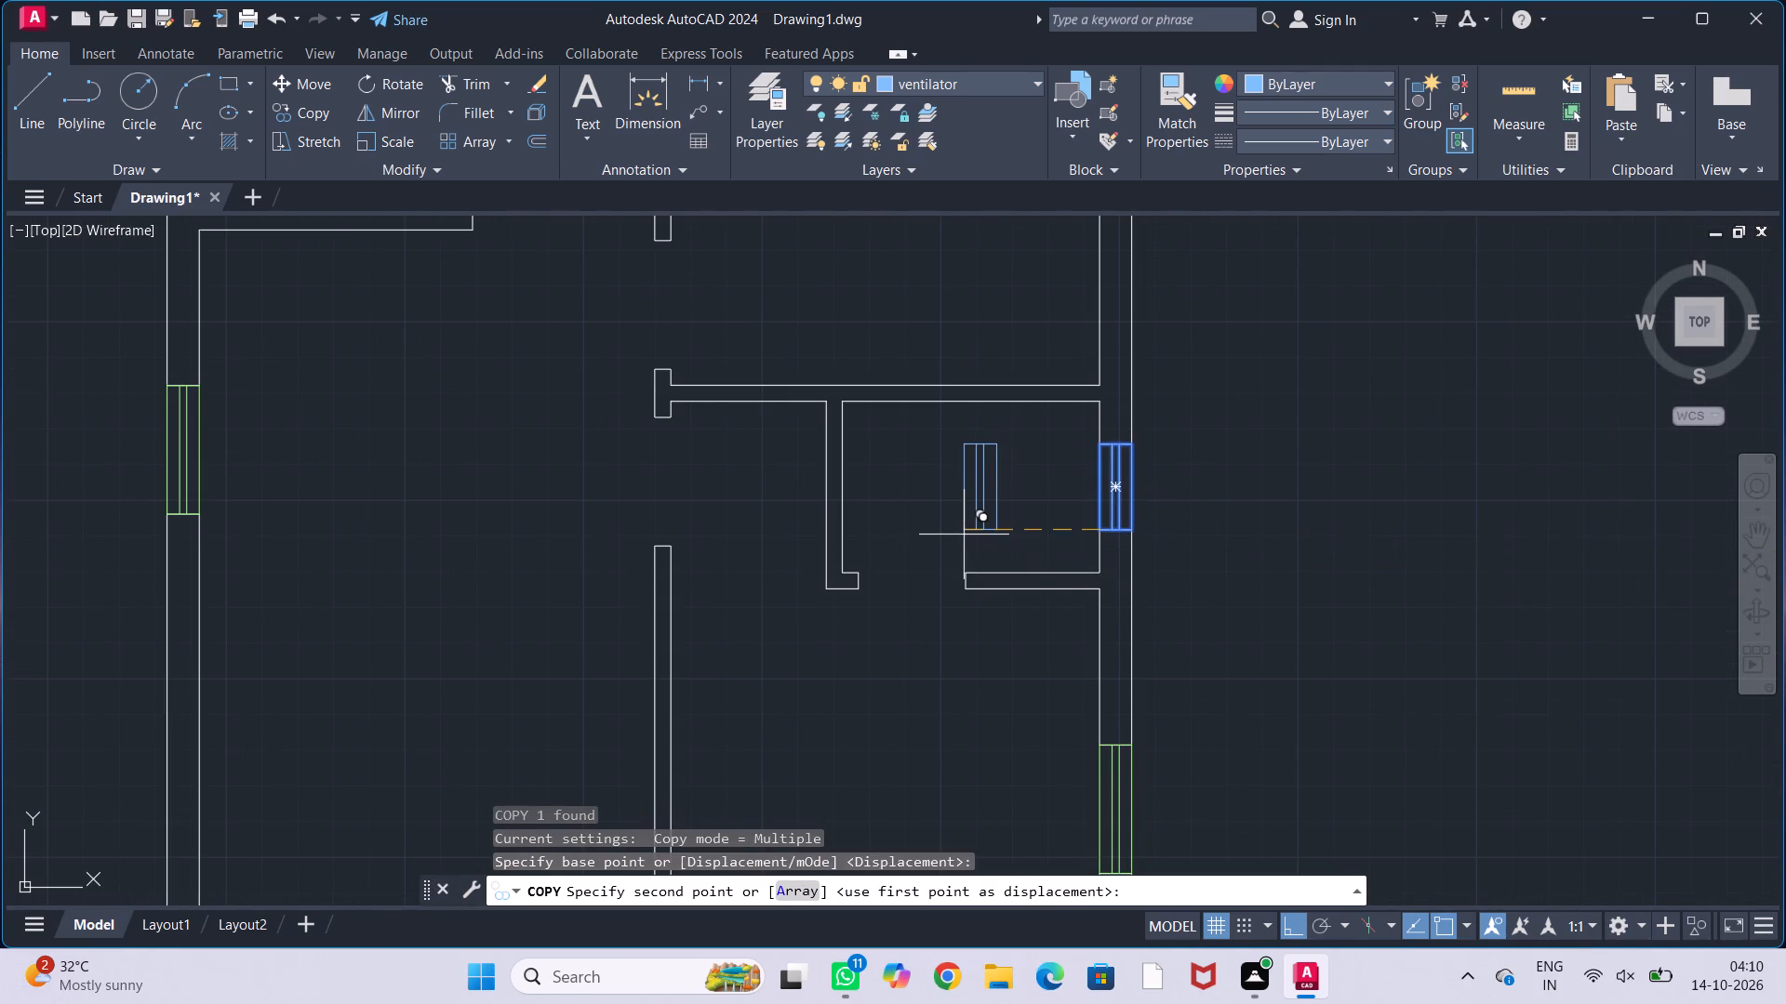
{"action": "left_click", "coordinate": [964, 535]}
{"action": "key", "text": "Escape"}
{"action": "key", "text": "Escape"}
{"action": "key", "text": "Escape"}
Rotate the ventilator copy in the small middle room by 270° about its bottom-left corner so it lies horizontally.
{"action": "left_click", "coordinate": [976, 525]}
{"action": "key", "text": "r"}
{"action": "key", "text": "o"}
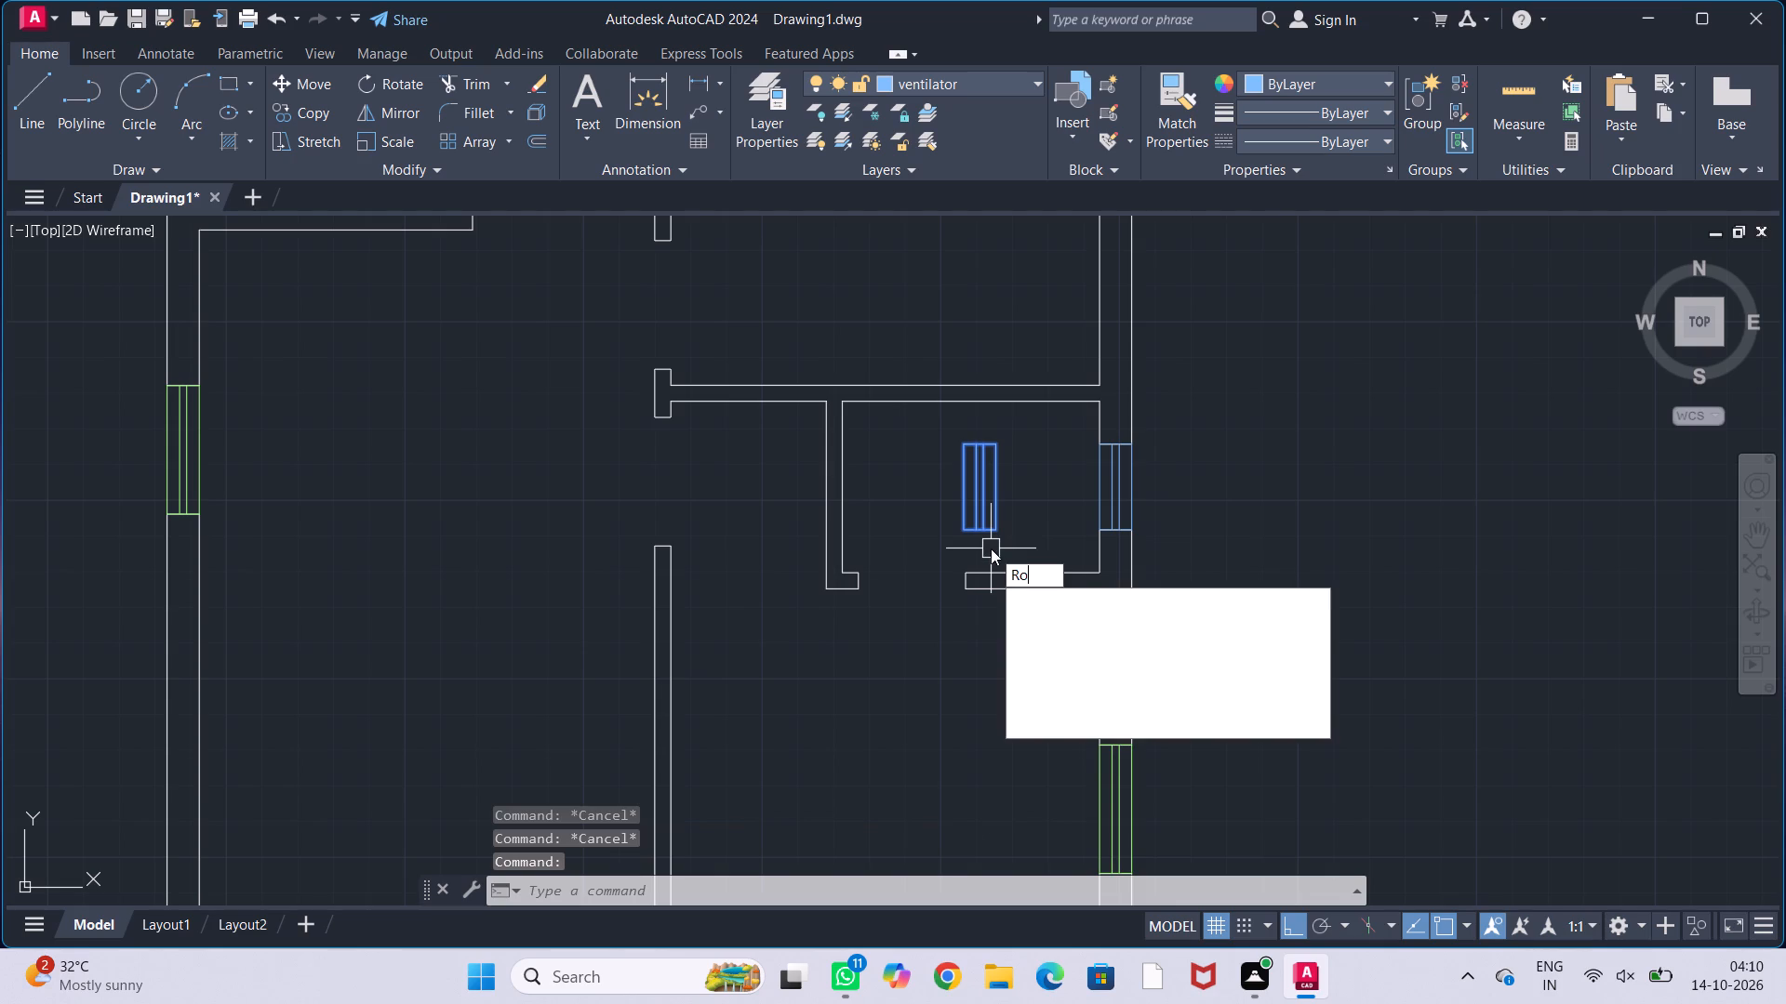
{"action": "key", "text": "Return"}
{"action": "left_click", "coordinate": [960, 534]}
{"action": "left_click", "coordinate": [929, 731]}
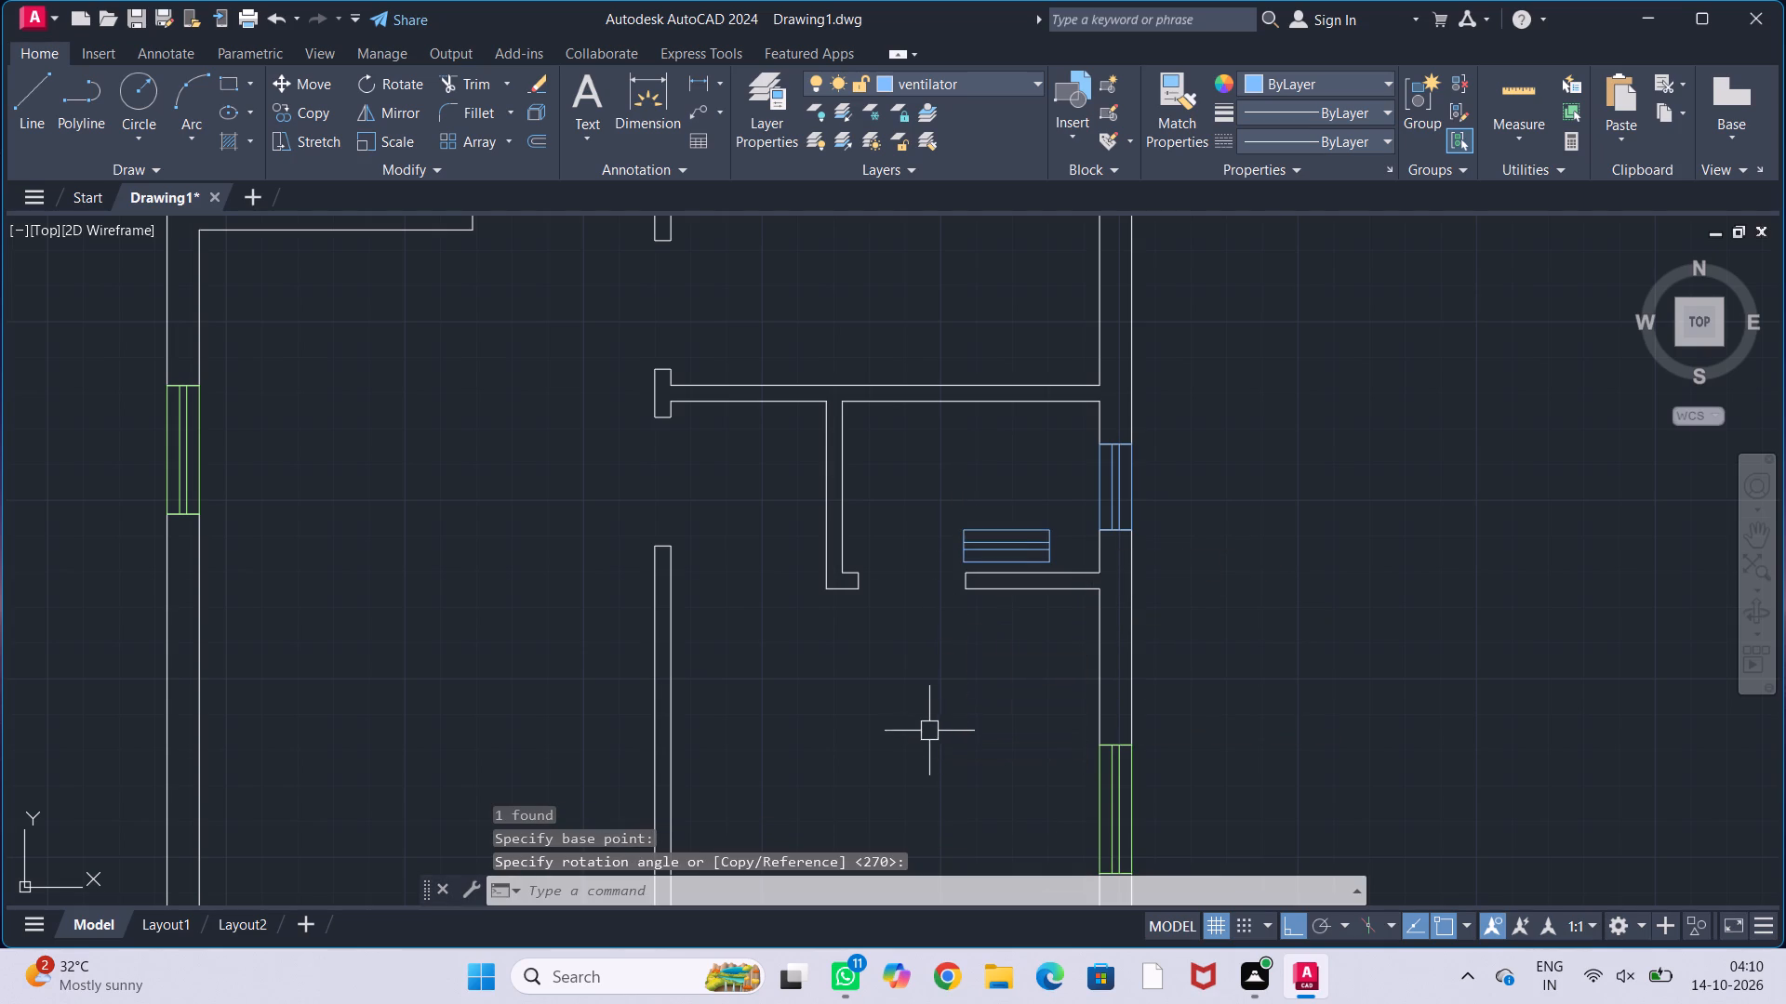
Move the horizontal ventilator by its bottom-left corner into the top outer wall's opening, between the two windows.
{"action": "left_click", "coordinate": [1035, 532]}
{"action": "key", "text": "m"}
{"action": "key", "text": "Return"}
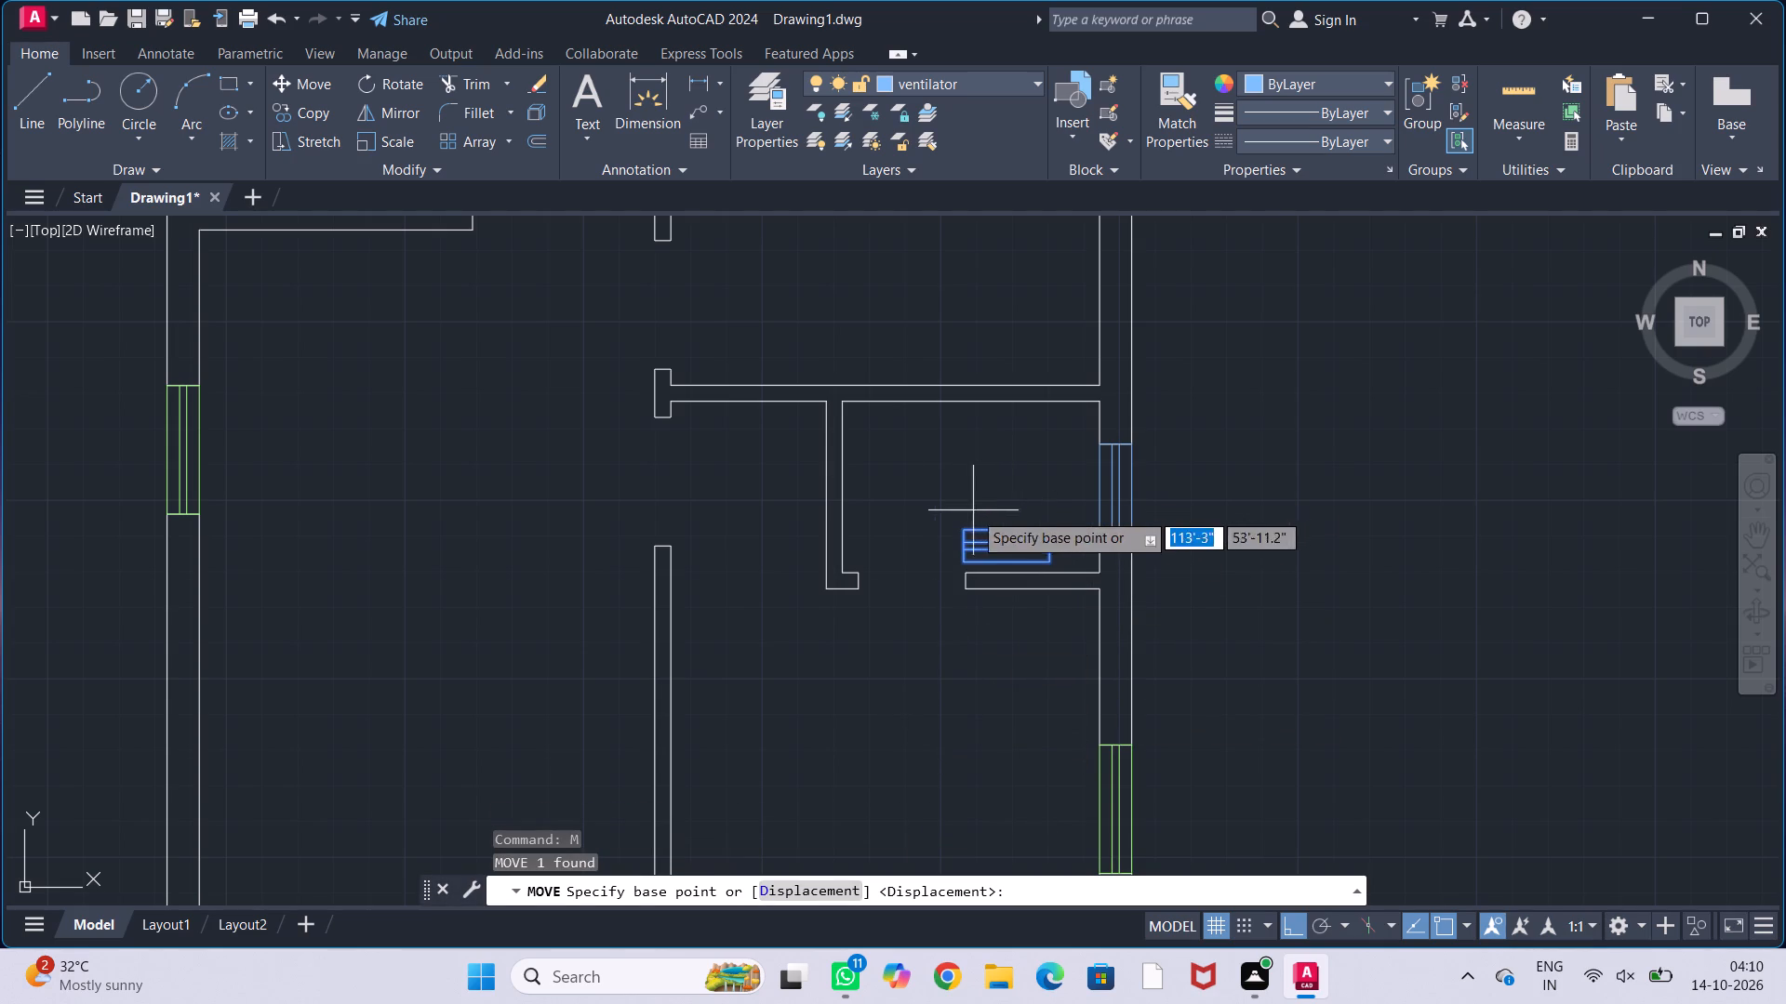
{"action": "scroll", "coordinate": [958, 557], "scroll_direction": "up", "scroll_amount": 3}
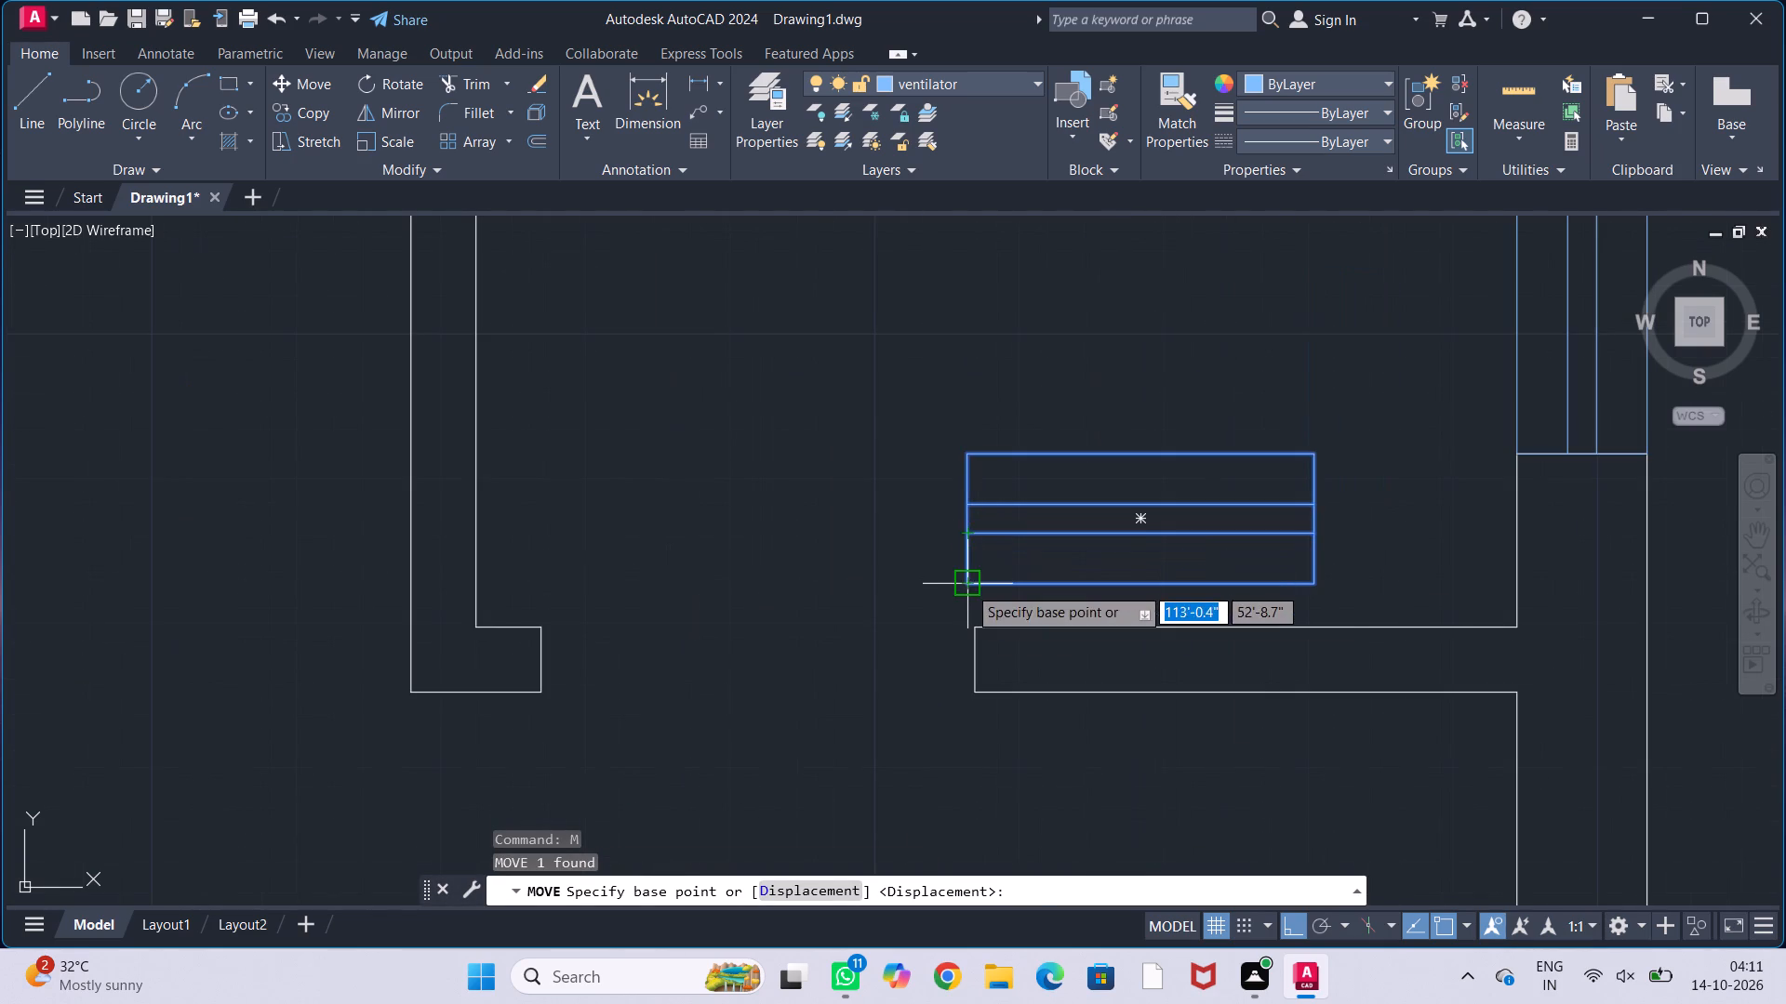
{"action": "left_click", "coordinate": [967, 586]}
{"action": "scroll", "coordinate": [970, 545], "scroll_direction": "down", "scroll_amount": 3}
{"action": "middle_click_drag", "start_coordinate": [888, 479], "coordinate": [995, 577]}
{"action": "scroll", "coordinate": [948, 434], "scroll_direction": "down", "scroll_amount": 2}
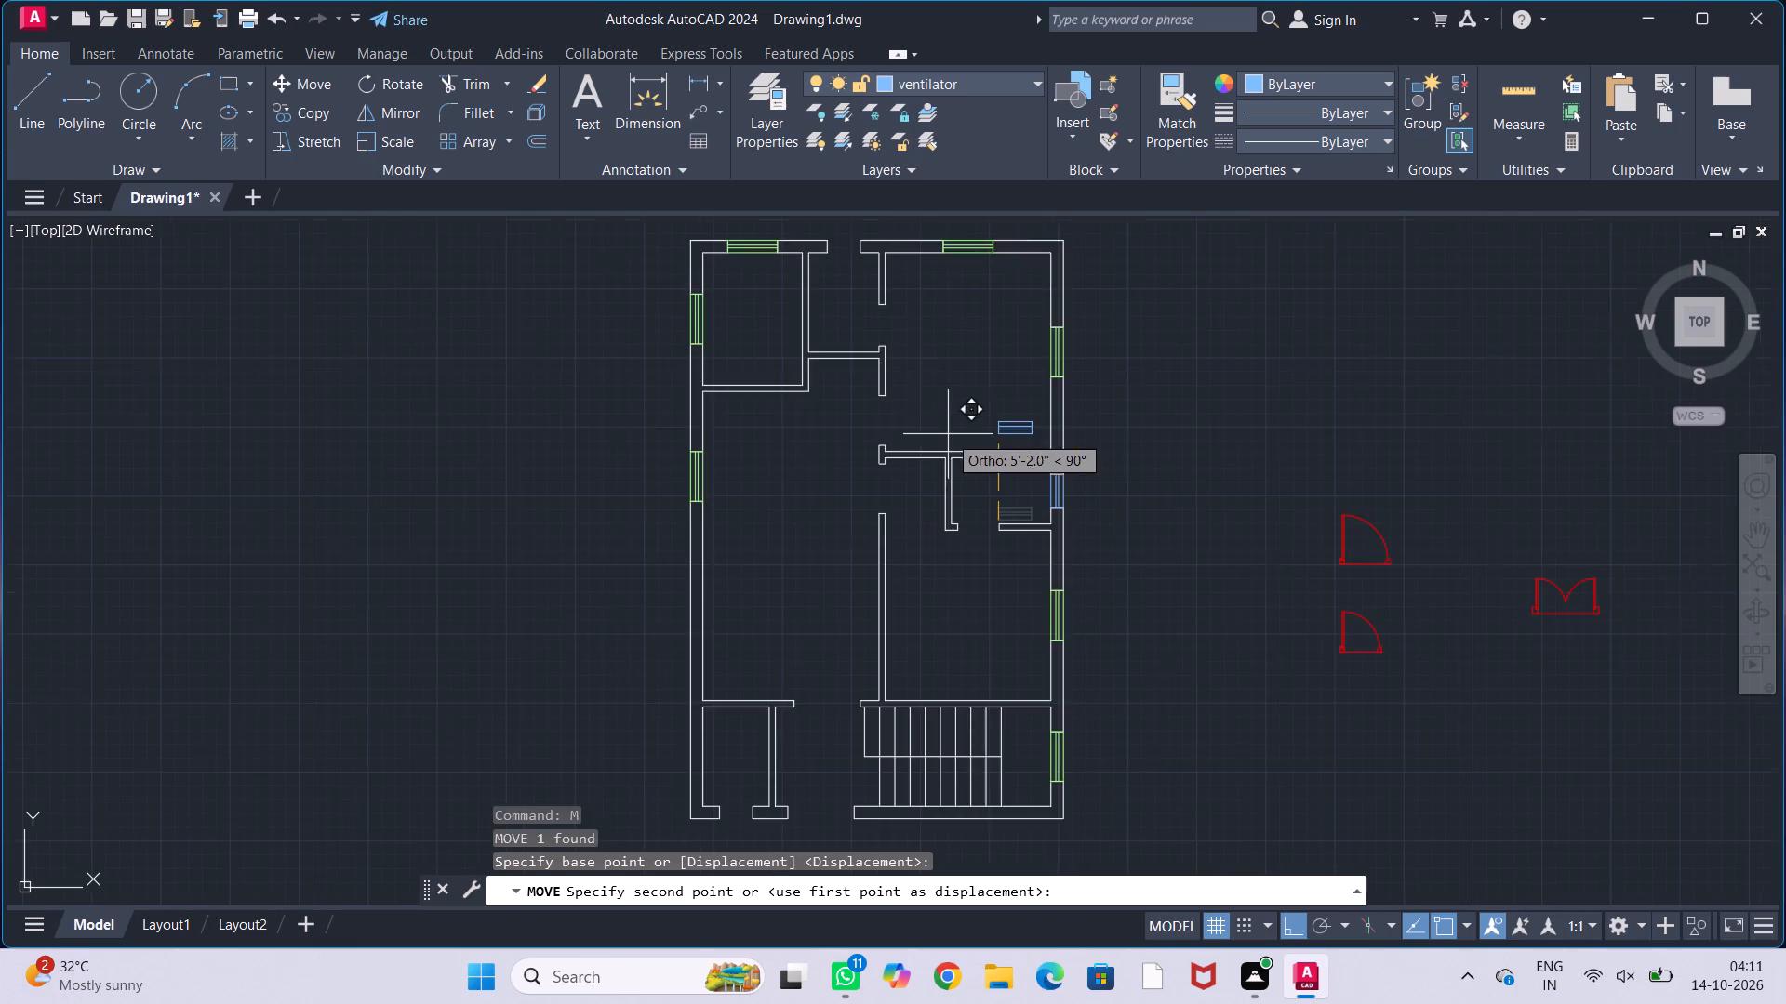
{"action": "middle_click_drag", "start_coordinate": [937, 403], "coordinate": [993, 533]}
{"action": "scroll", "coordinate": [795, 348], "scroll_direction": "up", "scroll_amount": 1}
{"action": "scroll", "coordinate": [936, 418], "scroll_direction": "up", "scroll_amount": 2}
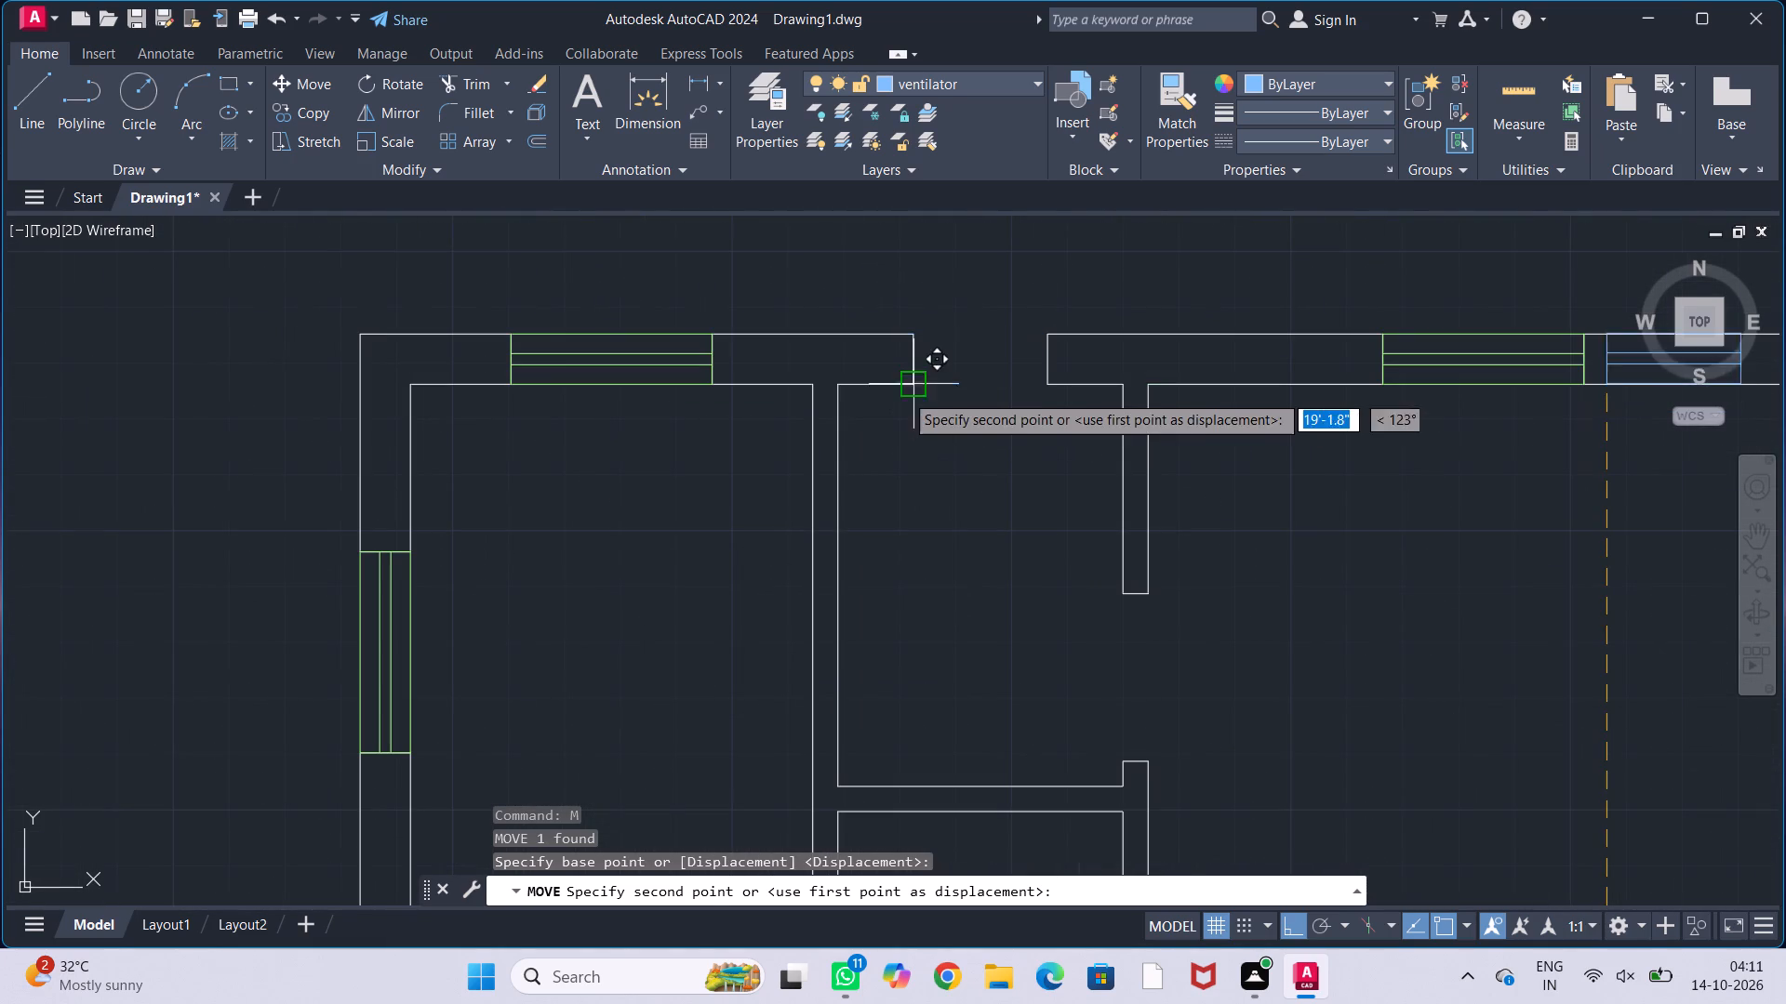
{"action": "left_click", "coordinate": [919, 384]}
{"action": "key", "text": "Escape"}
{"action": "key", "text": "Escape"}
{"action": "key", "text": "Escape"}
{"action": "key", "text": "Escape"}
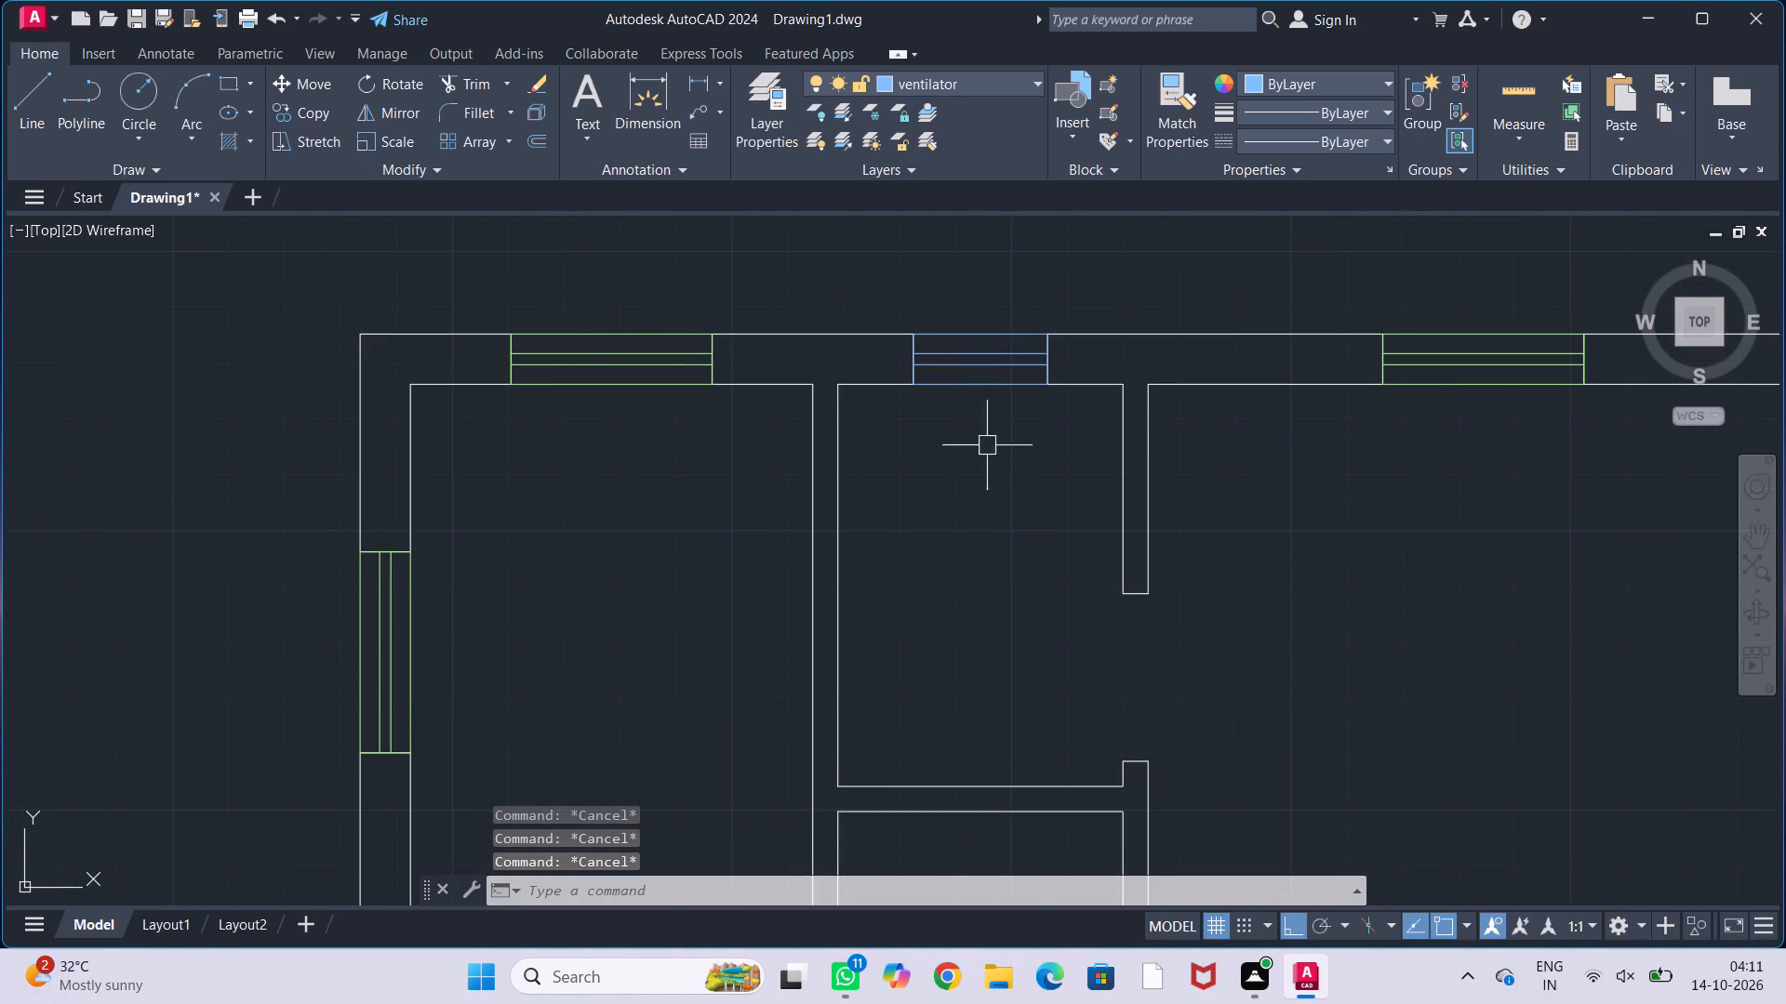
Copy the top wall's ventilator by its bottom-left corner into the bottom outer wall's opening of the small lower-left room.
{"action": "scroll", "coordinate": [987, 445], "scroll_direction": "down", "scroll_amount": 2}
{"action": "middle_click_drag", "start_coordinate": [985, 517], "coordinate": [914, 371]}
{"action": "scroll", "coordinate": [894, 402], "scroll_direction": "down", "scroll_amount": 2}
{"action": "middle_click_drag", "start_coordinate": [873, 415], "coordinate": [890, 543]}
{"action": "scroll", "coordinate": [916, 462], "scroll_direction": "up", "scroll_amount": 2}
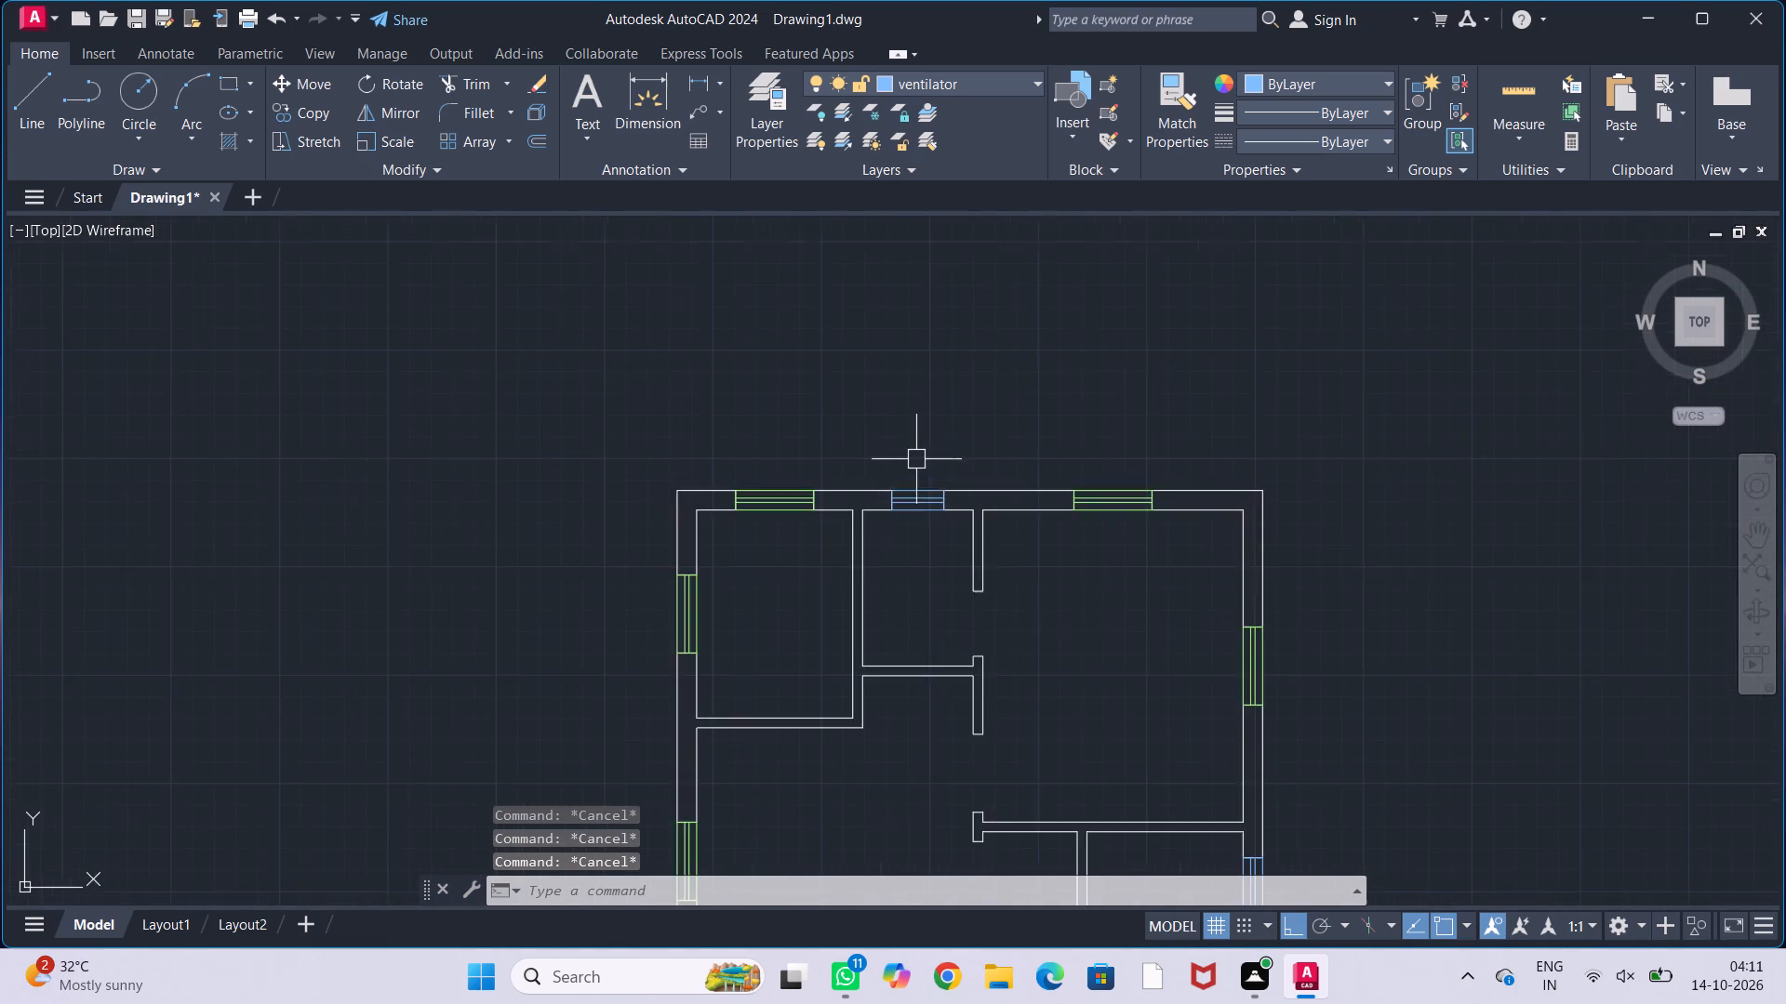
{"action": "scroll", "coordinate": [916, 529], "scroll_direction": "up", "scroll_amount": 2}
{"action": "left_click", "coordinate": [916, 476]}
{"action": "key", "text": "Escape"}
{"action": "key", "text": "Escape"}
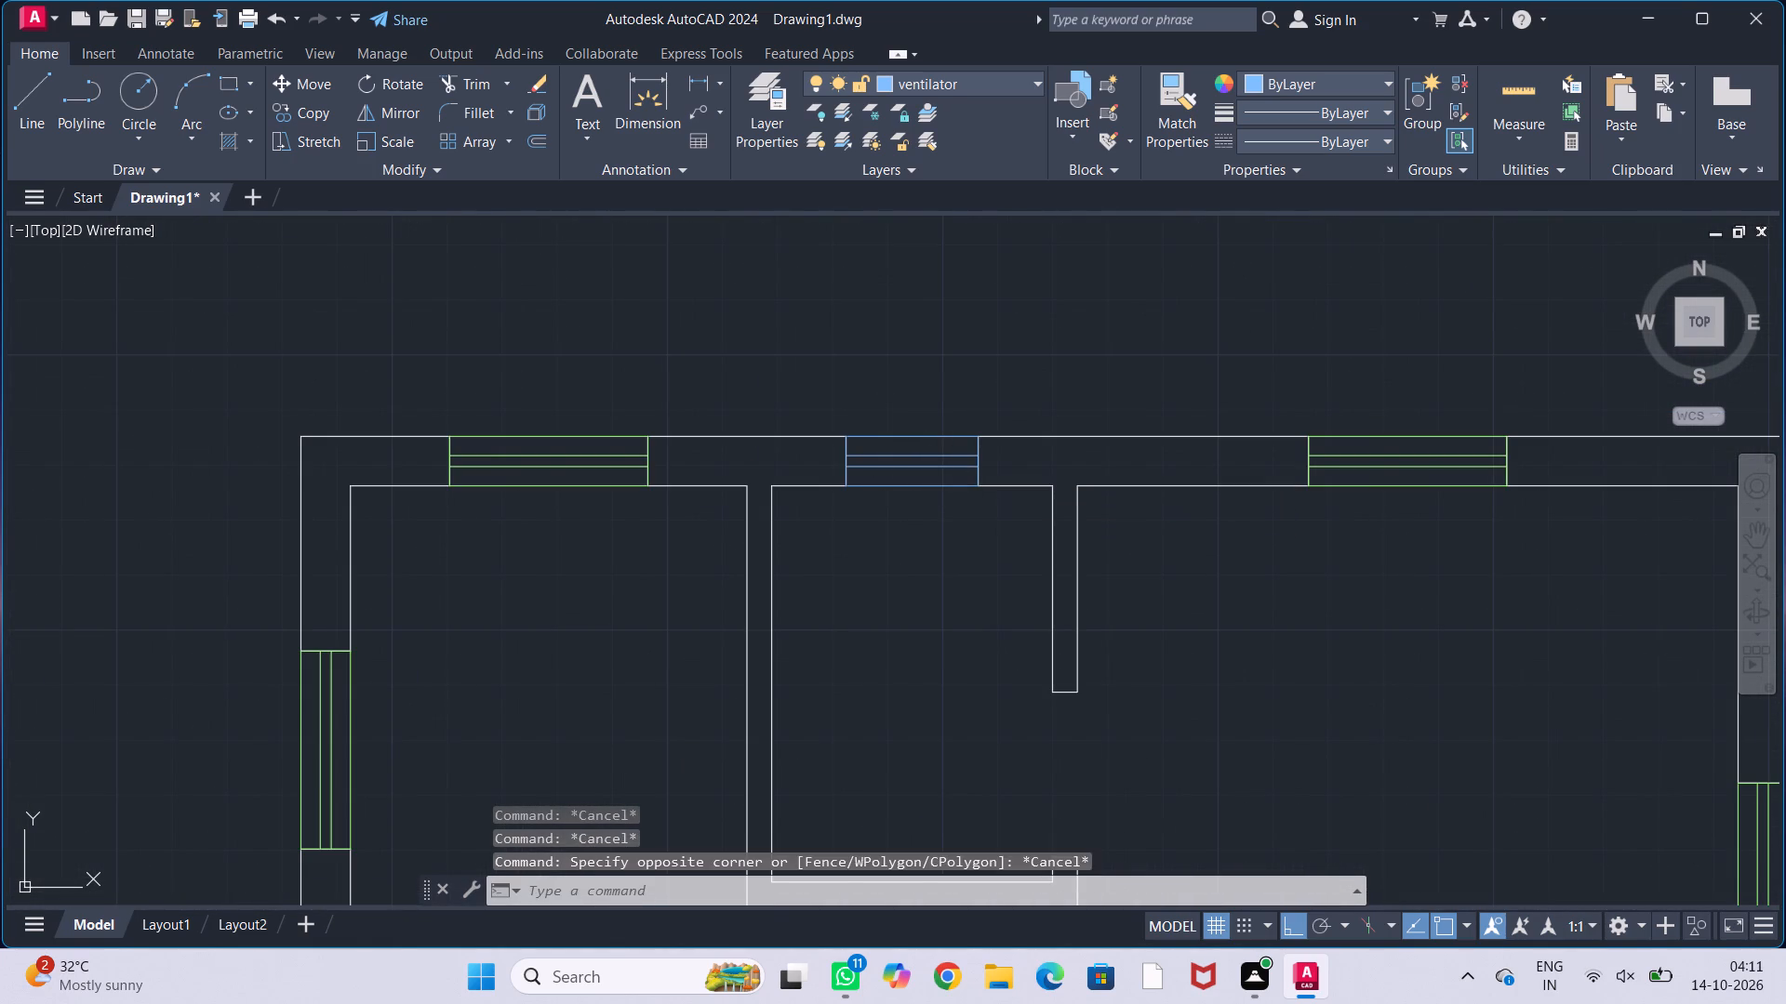
{"action": "key", "text": "Escape"}
{"action": "left_click", "coordinate": [929, 489]}
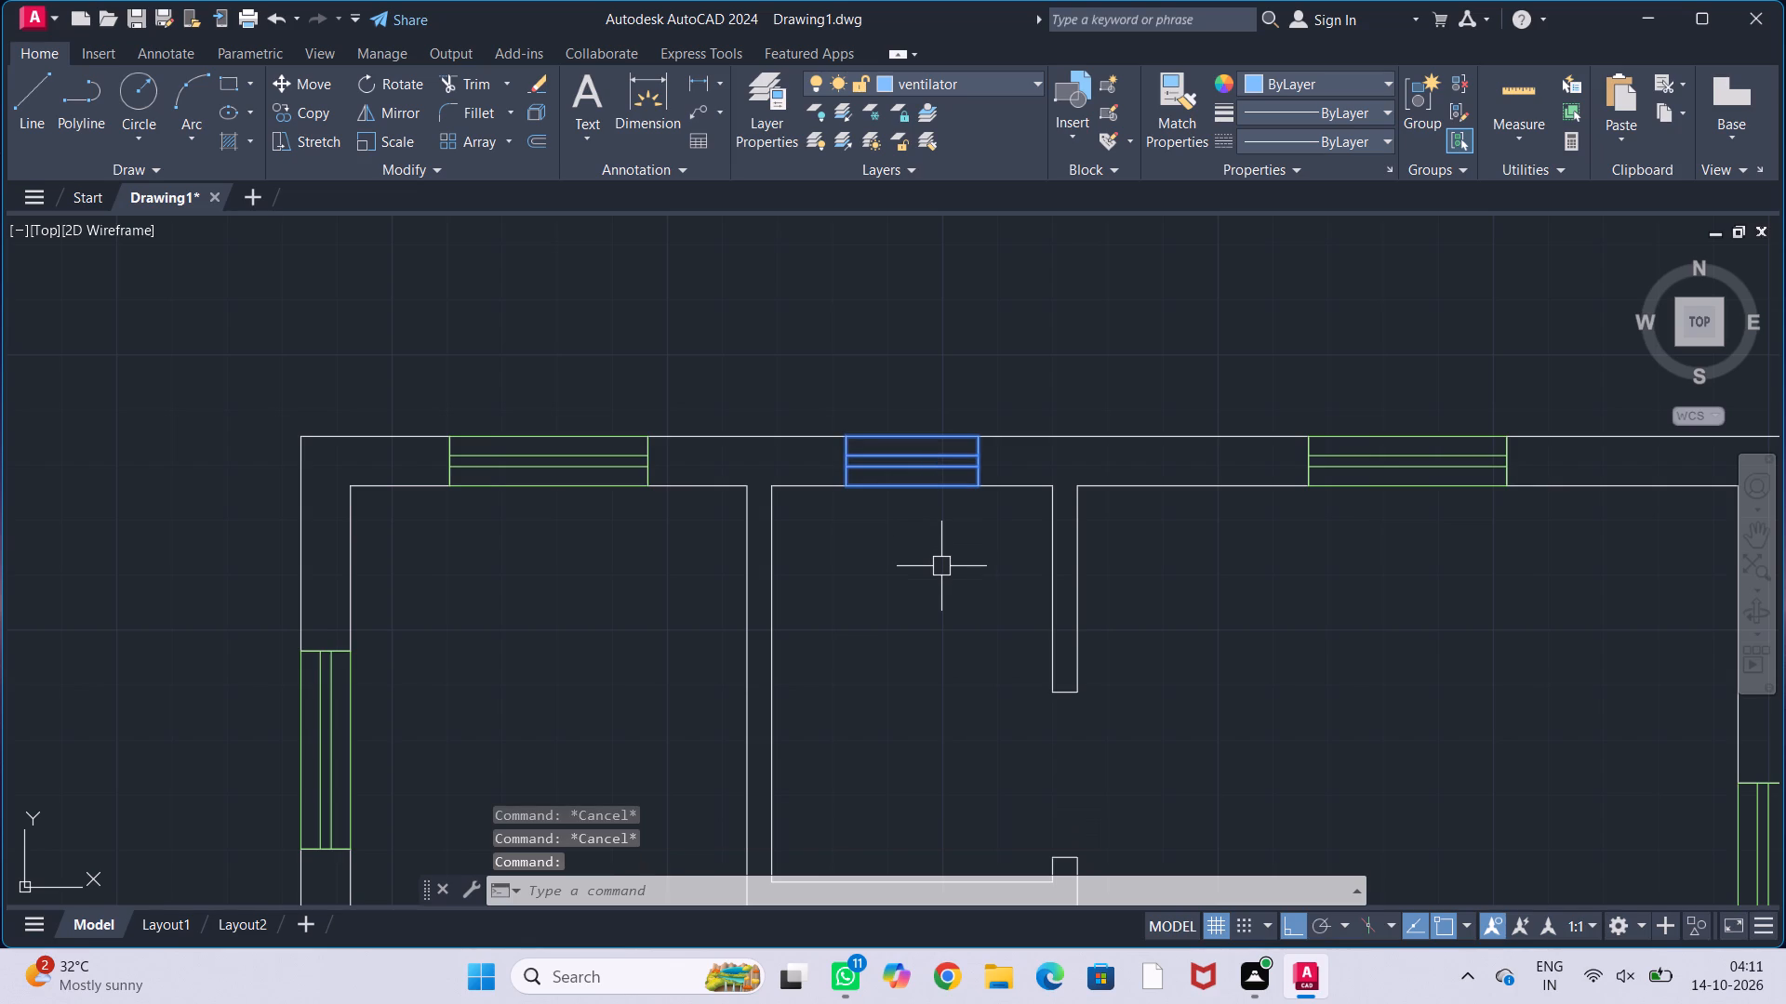
{"action": "type", "text": "co"}
{"action": "key", "text": "Return"}
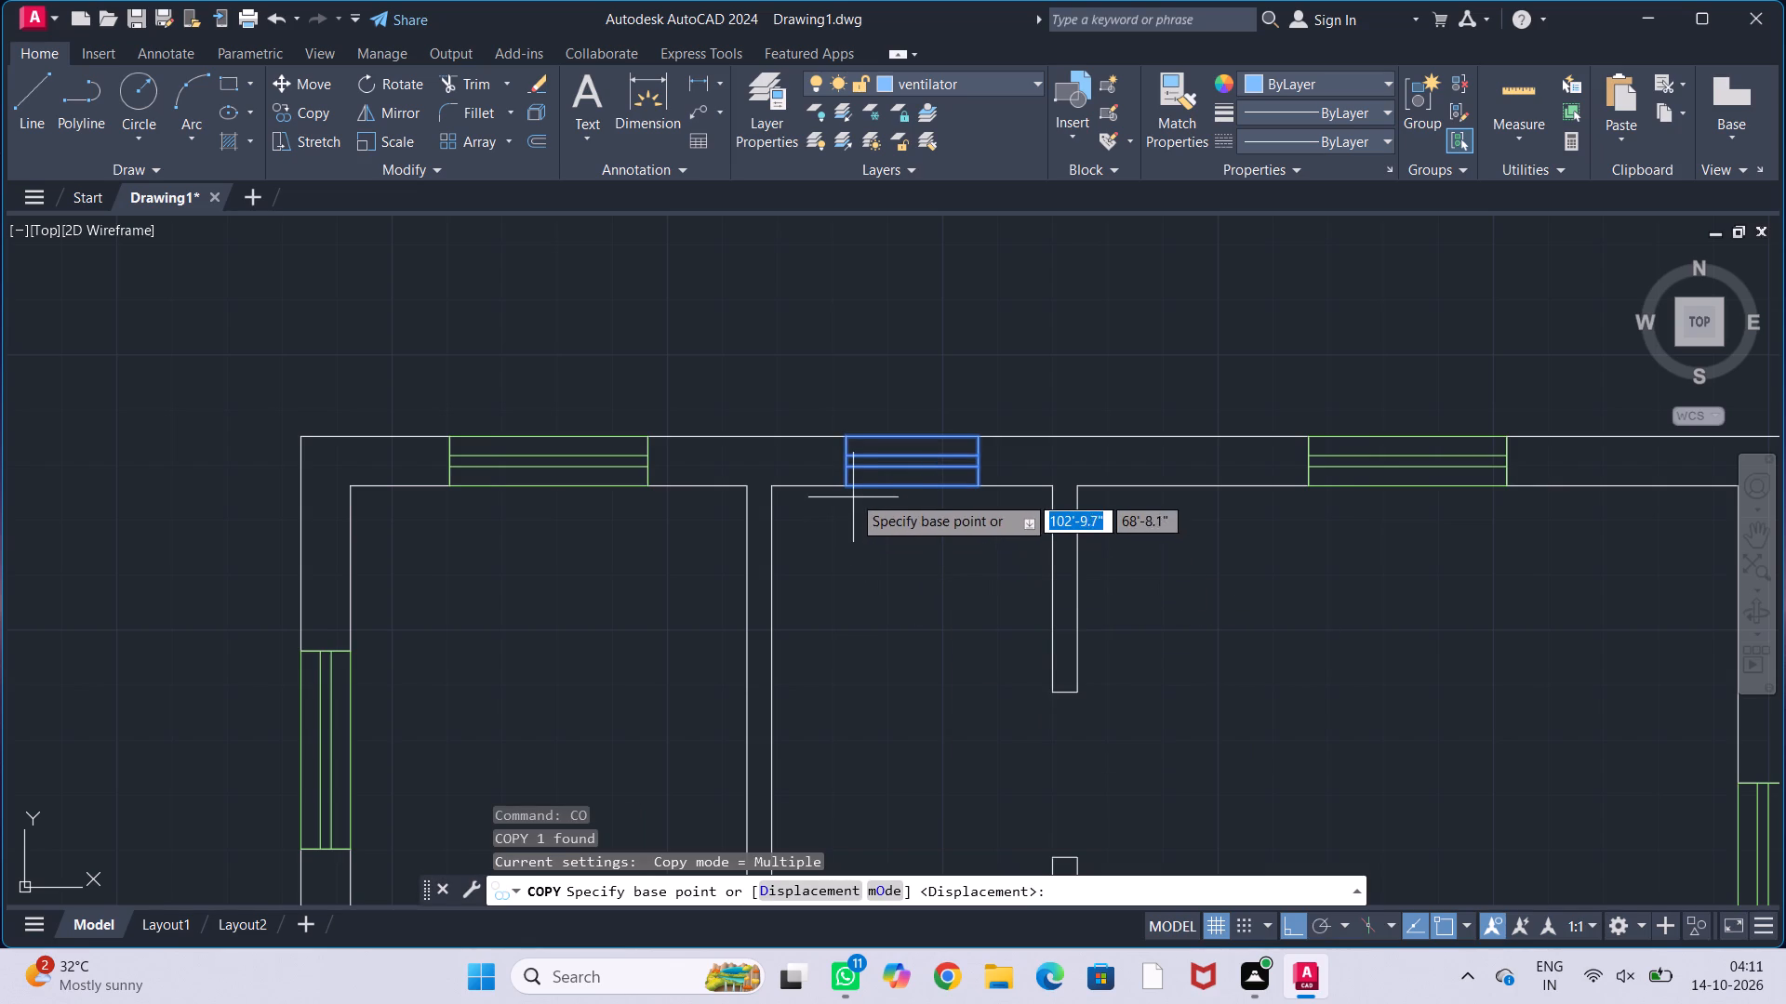
{"action": "left_click_drag", "start_coordinate": [850, 482], "coordinate": [866, 530]}
{"action": "scroll", "coordinate": [896, 552], "scroll_direction": "down", "scroll_amount": 2}
{"action": "middle_click_drag", "start_coordinate": [919, 707], "coordinate": [887, 509]}
{"action": "scroll", "coordinate": [872, 577], "scroll_direction": "down", "scroll_amount": 2}
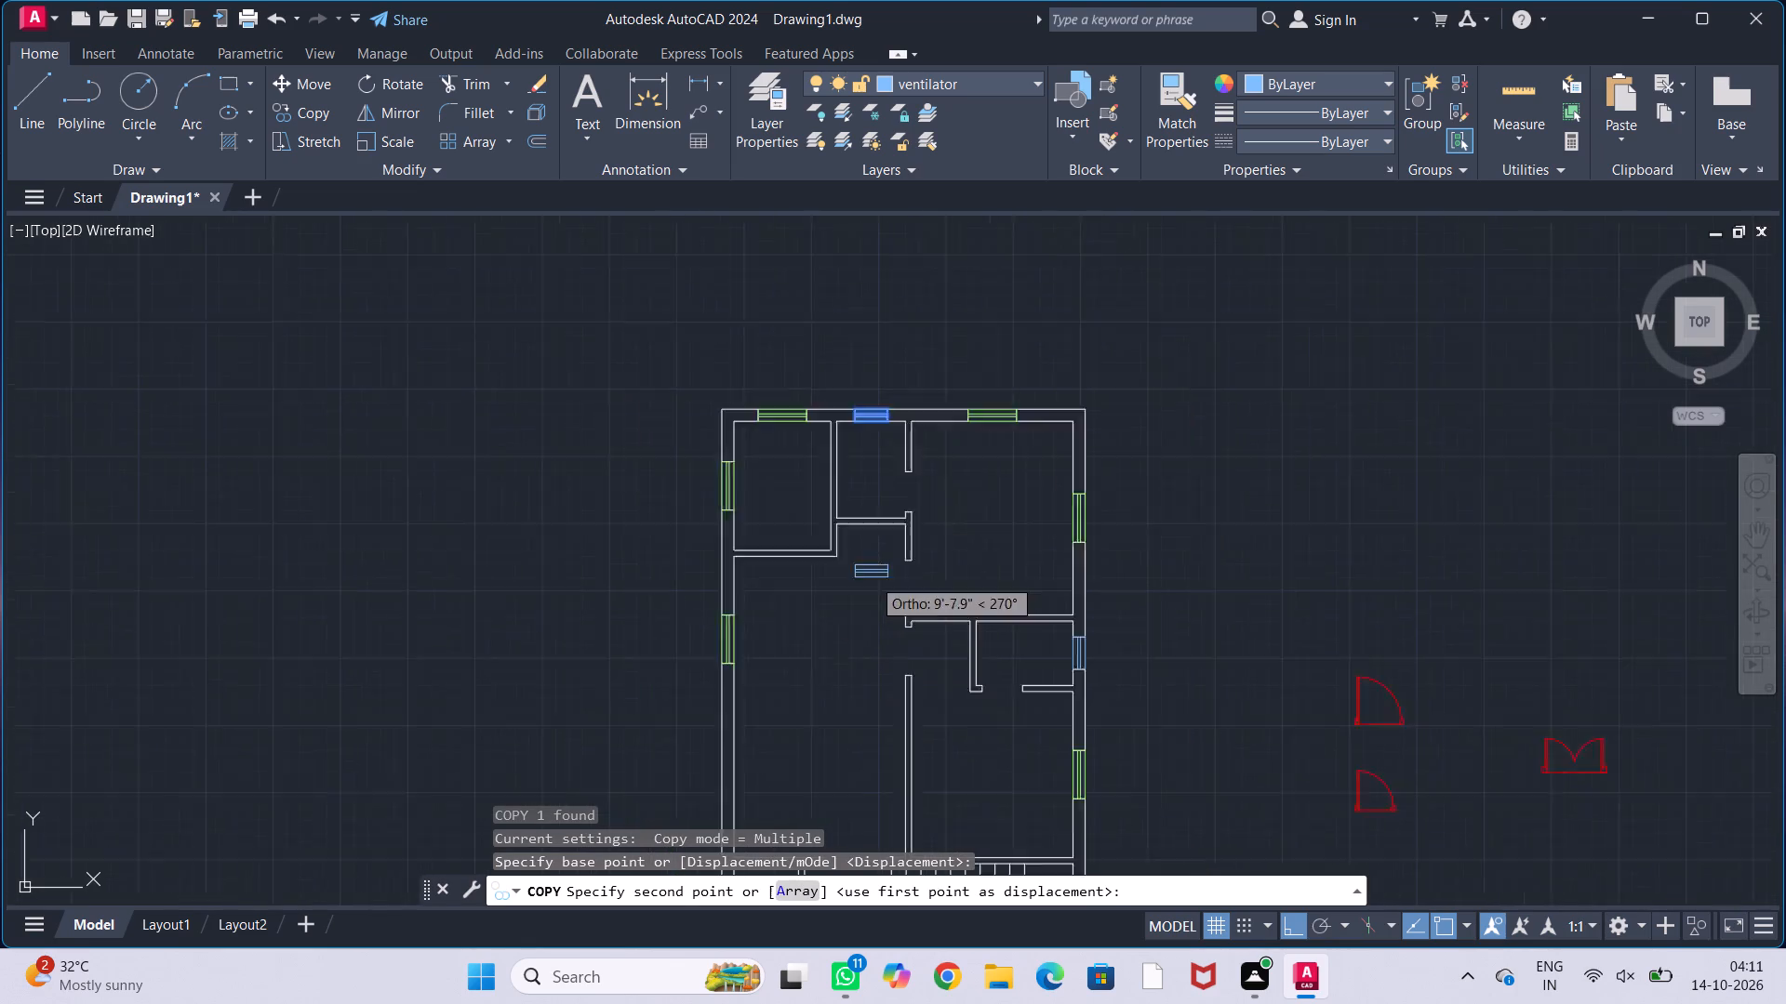
{"action": "scroll", "coordinate": [872, 577], "scroll_direction": "down", "scroll_amount": 1}
{"action": "middle_click_drag", "start_coordinate": [878, 673], "coordinate": [852, 501]}
{"action": "scroll", "coordinate": [810, 580], "scroll_direction": "up", "scroll_amount": 5}
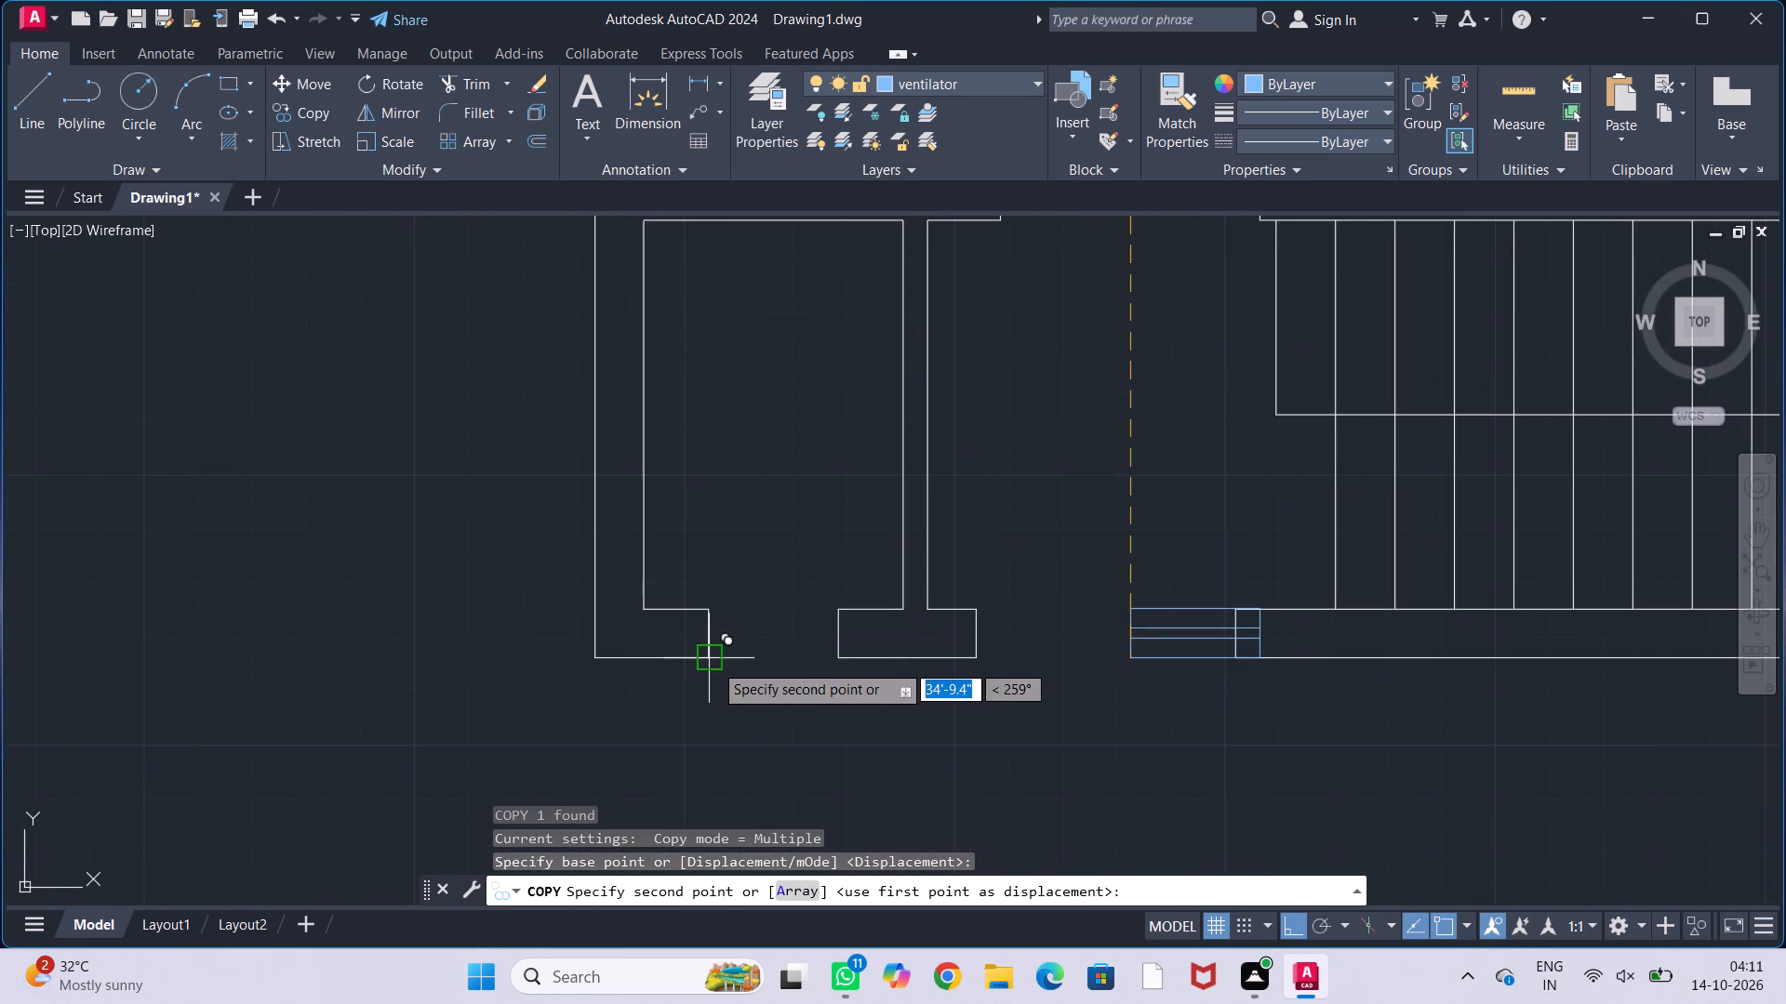
{"action": "left_click", "coordinate": [709, 658]}
{"action": "key", "text": "Escape"}
{"action": "key", "text": "Escape"}
{"action": "key", "text": "Escape"}
{"action": "key", "text": "Escape"}
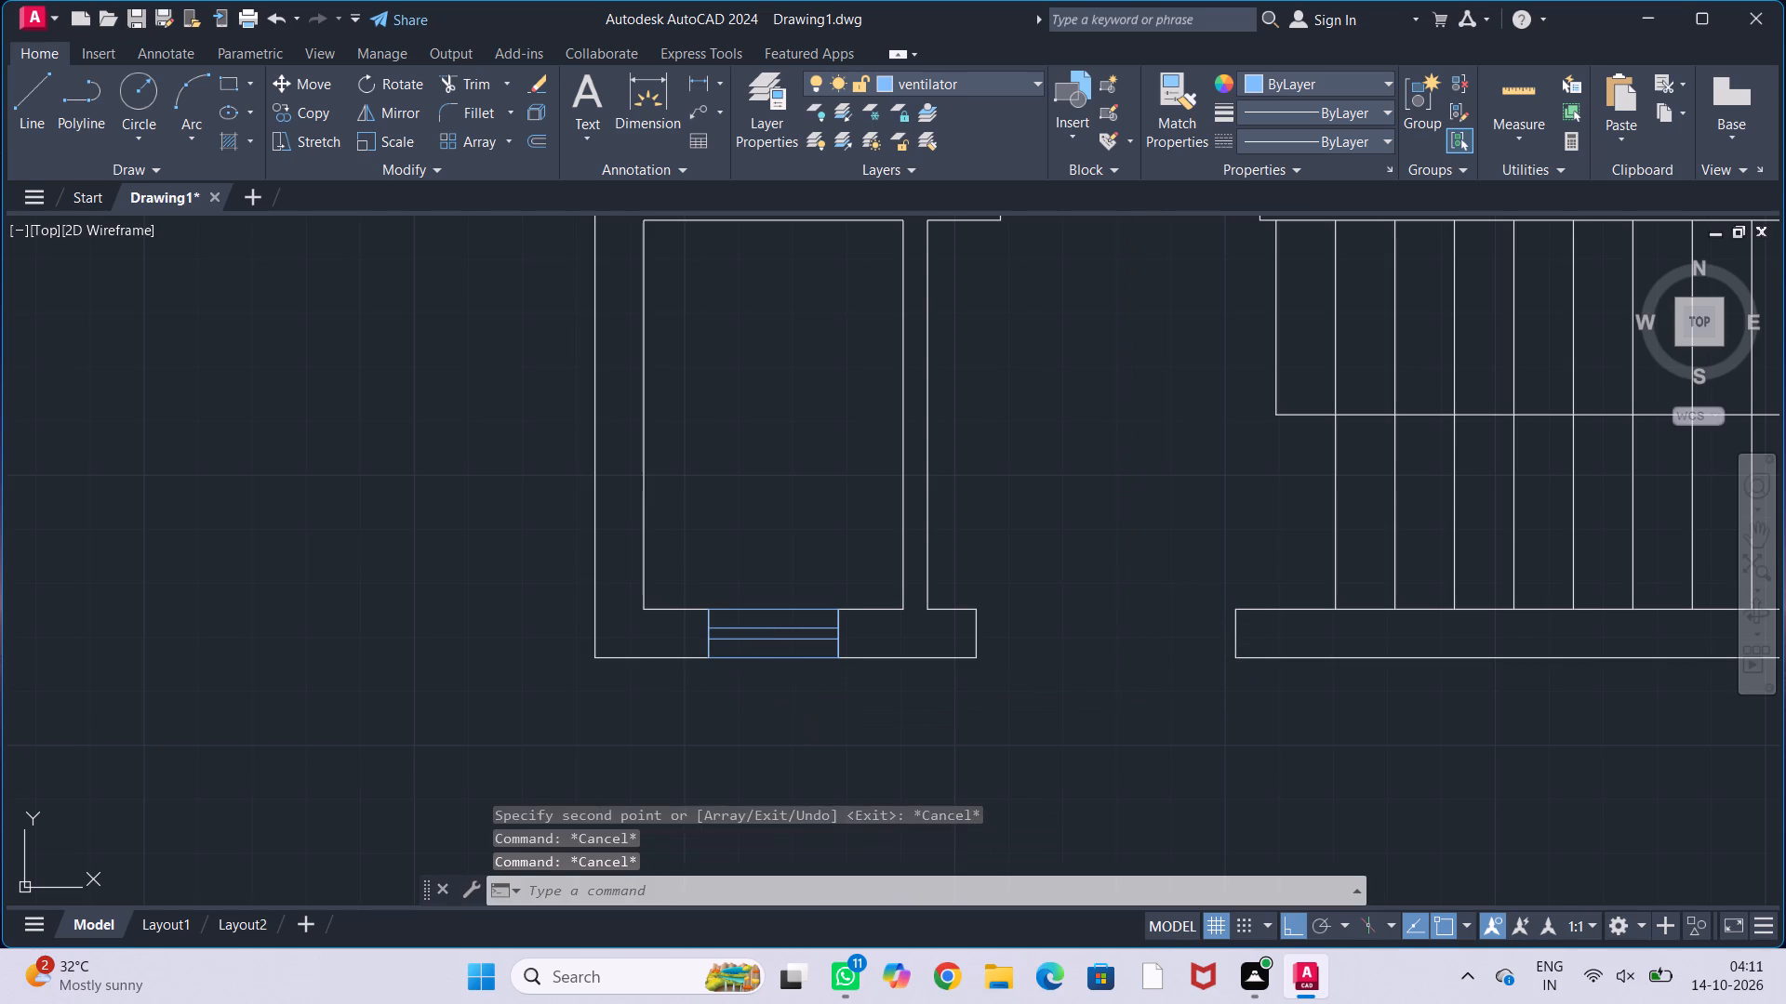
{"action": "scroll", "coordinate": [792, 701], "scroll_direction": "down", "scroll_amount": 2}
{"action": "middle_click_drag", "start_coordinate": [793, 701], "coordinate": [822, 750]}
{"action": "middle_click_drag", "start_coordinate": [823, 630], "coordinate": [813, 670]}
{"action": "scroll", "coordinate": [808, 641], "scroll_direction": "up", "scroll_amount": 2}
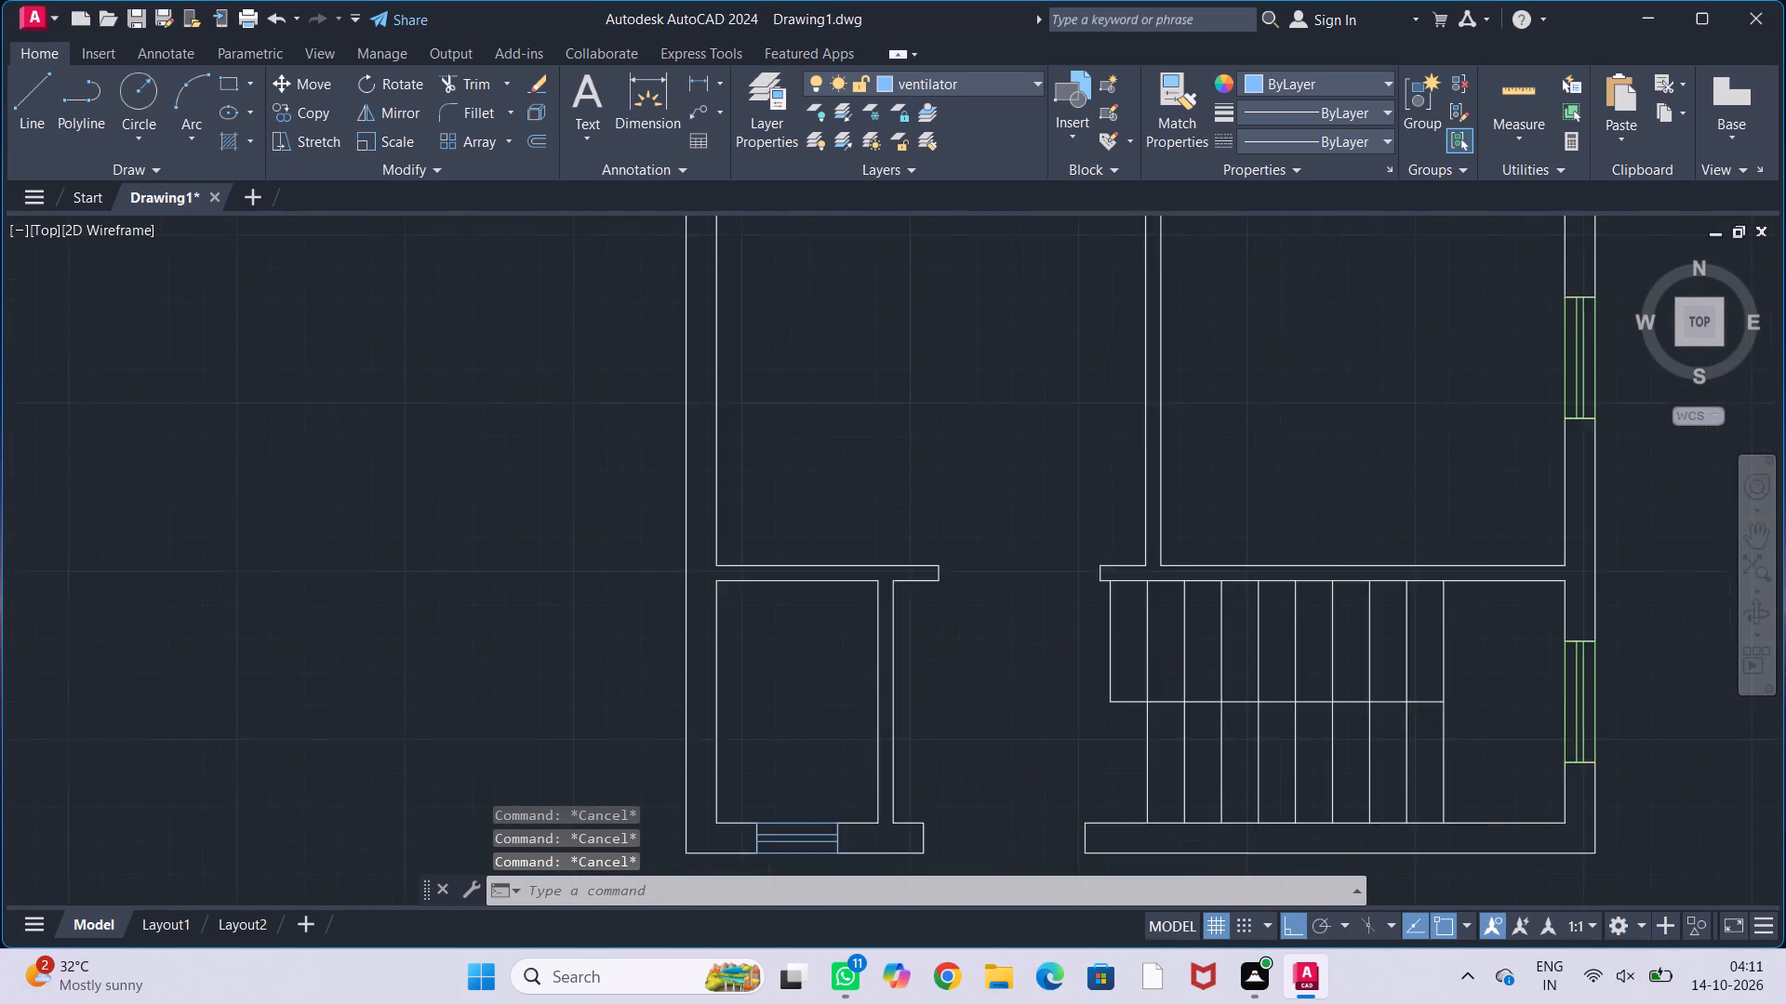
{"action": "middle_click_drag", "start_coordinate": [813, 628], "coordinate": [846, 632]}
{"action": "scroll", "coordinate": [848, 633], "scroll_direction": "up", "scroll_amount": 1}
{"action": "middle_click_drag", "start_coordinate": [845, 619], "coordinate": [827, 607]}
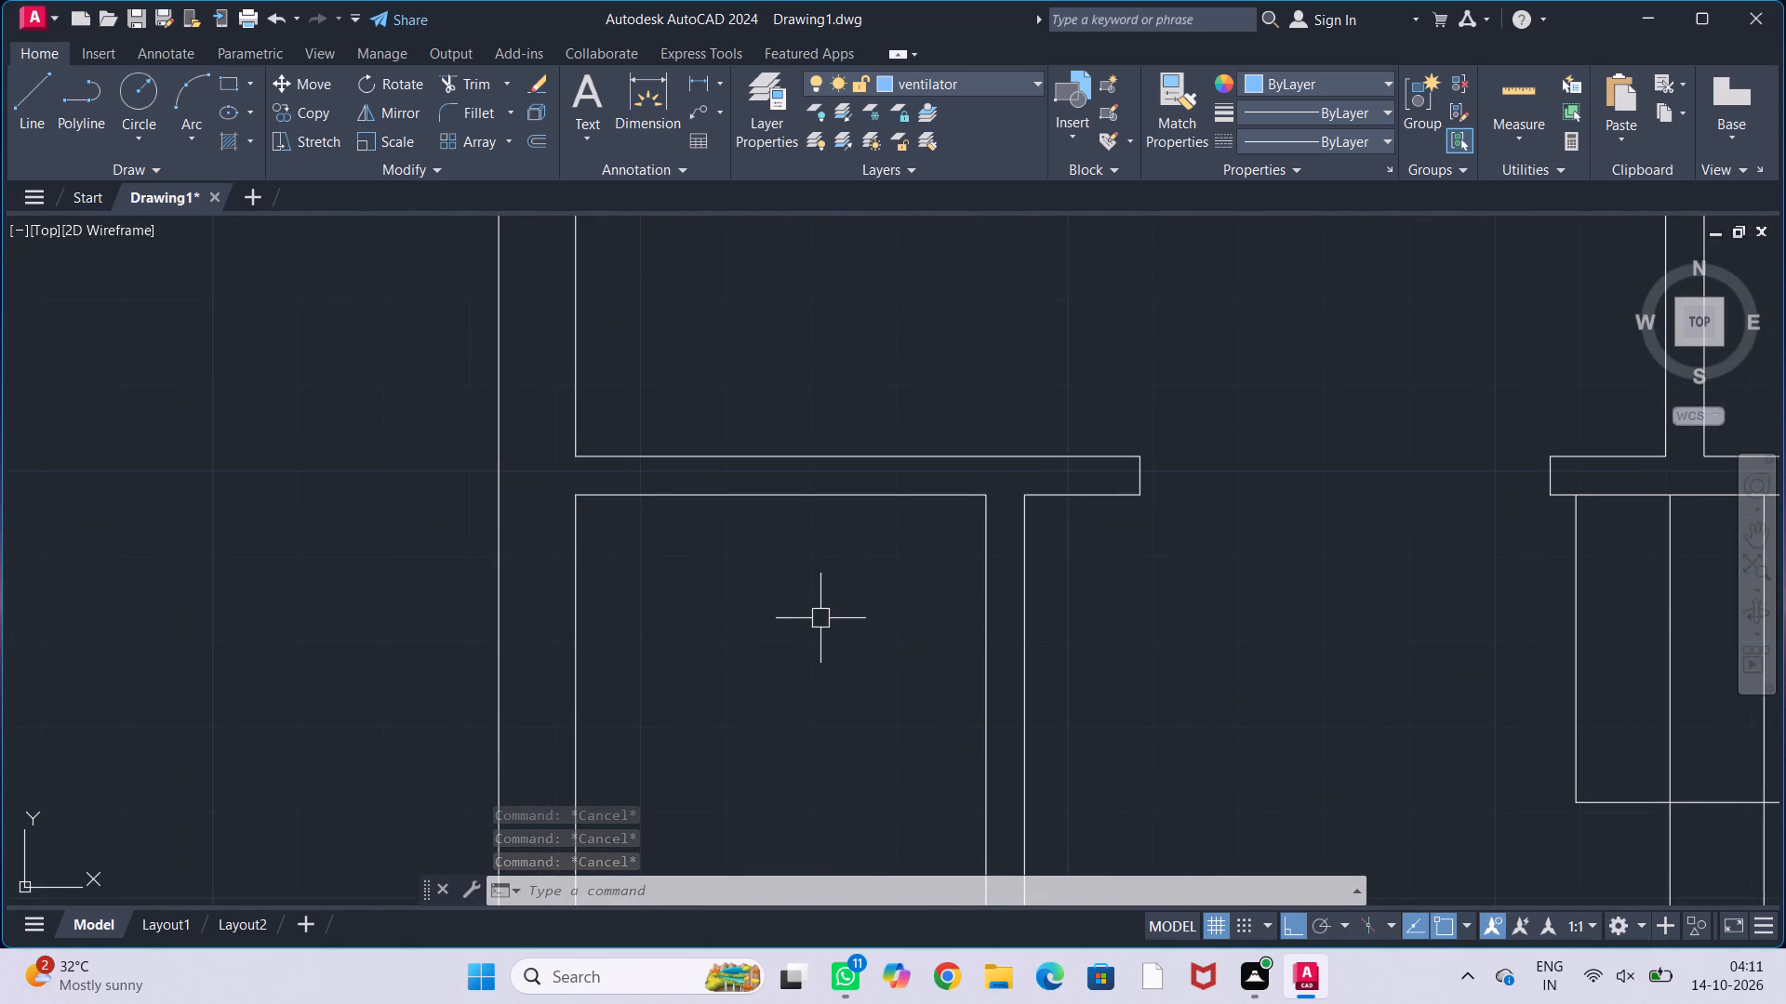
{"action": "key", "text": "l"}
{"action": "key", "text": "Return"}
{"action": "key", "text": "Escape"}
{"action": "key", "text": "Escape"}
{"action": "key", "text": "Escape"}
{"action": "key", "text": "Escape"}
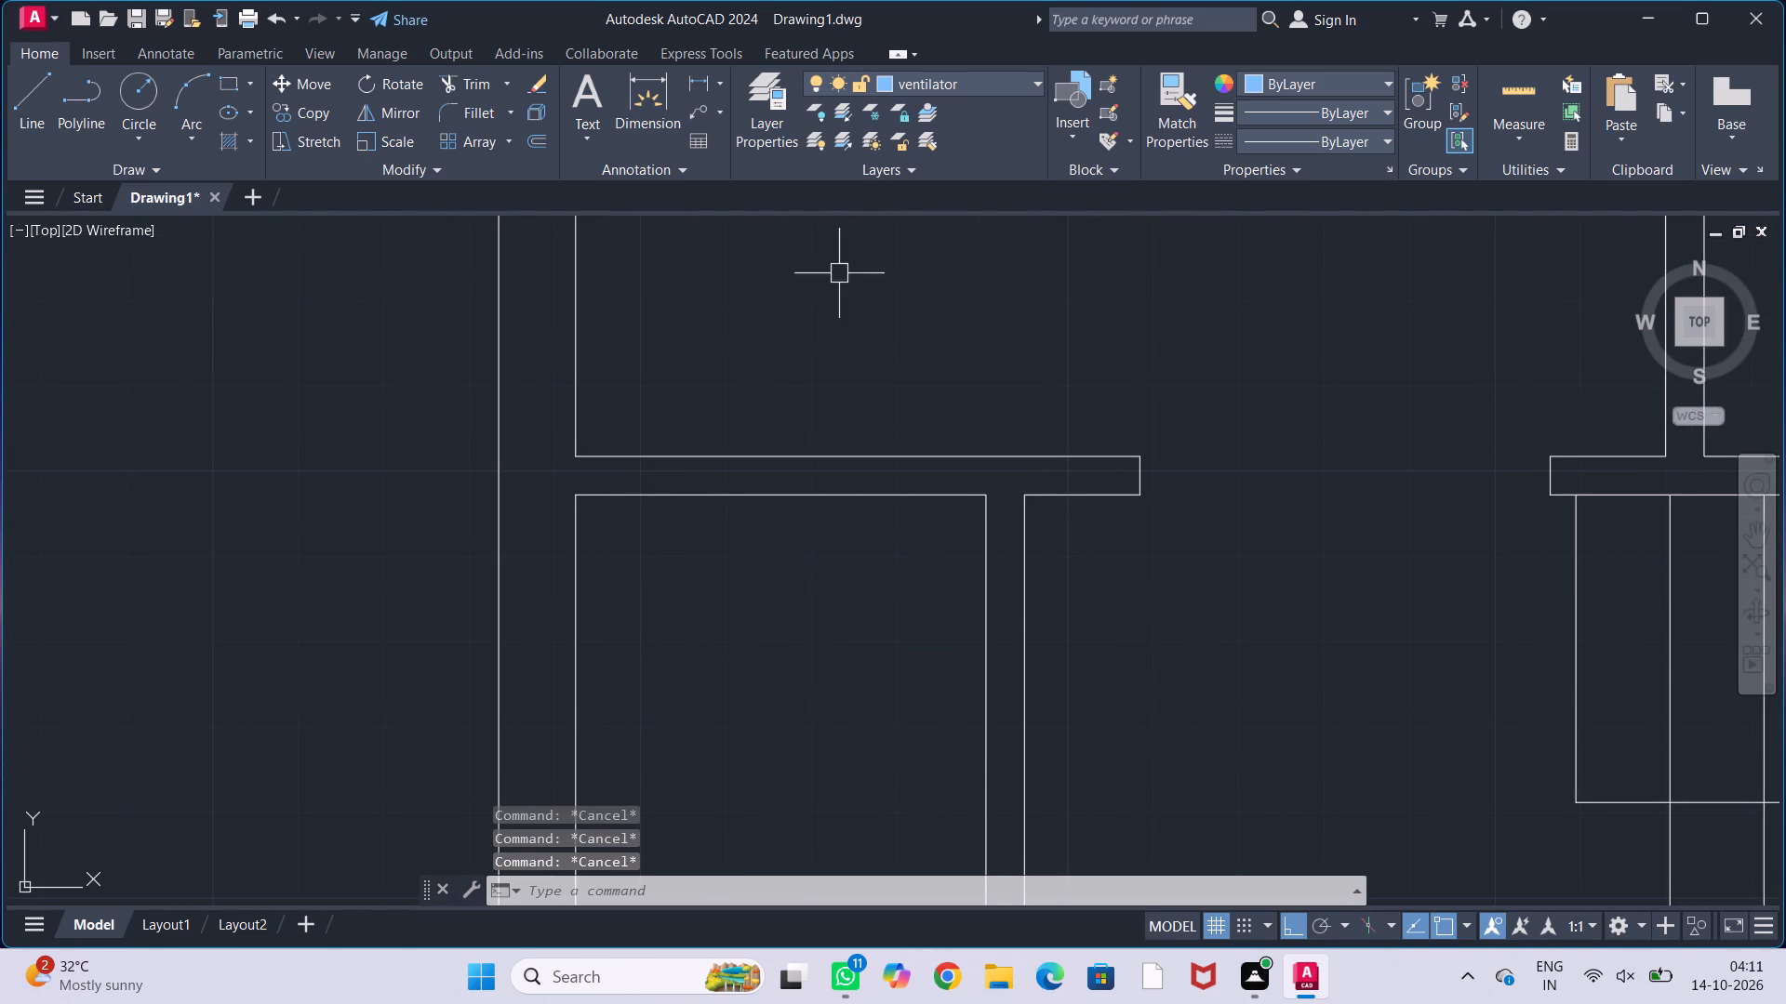
Make the wall layer current.
{"action": "left_click", "coordinate": [973, 86]}
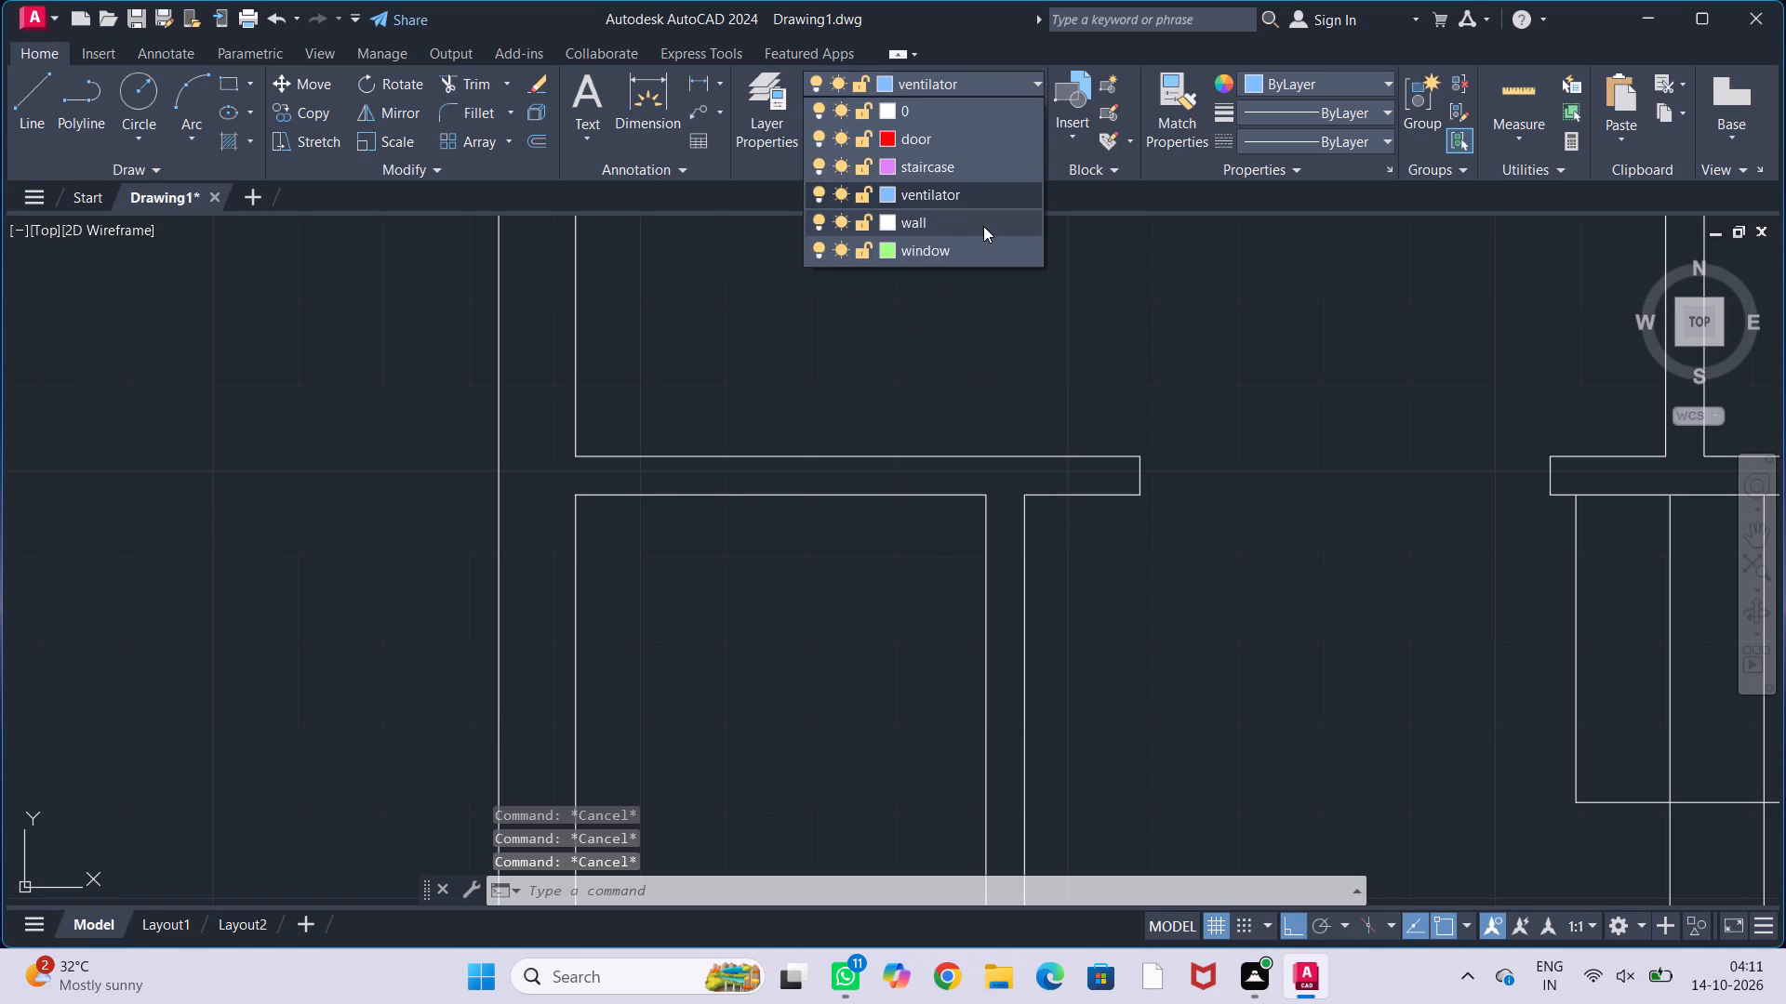
{"action": "left_click", "coordinate": [983, 226]}
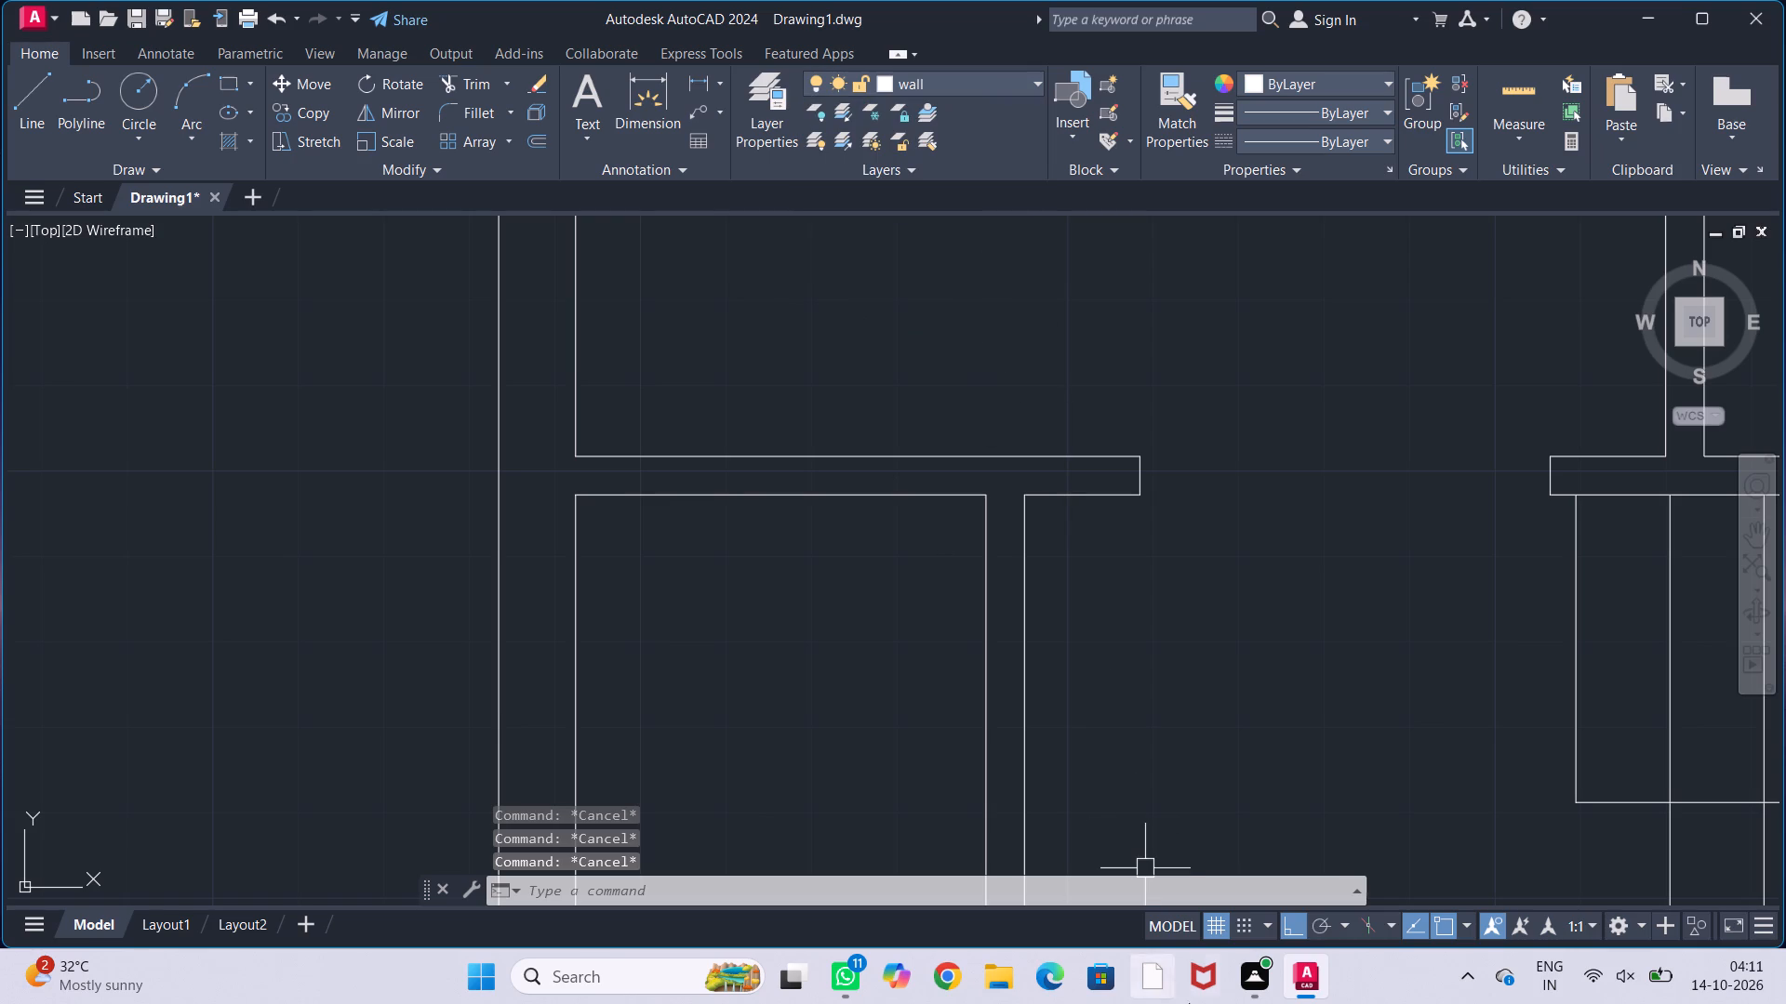
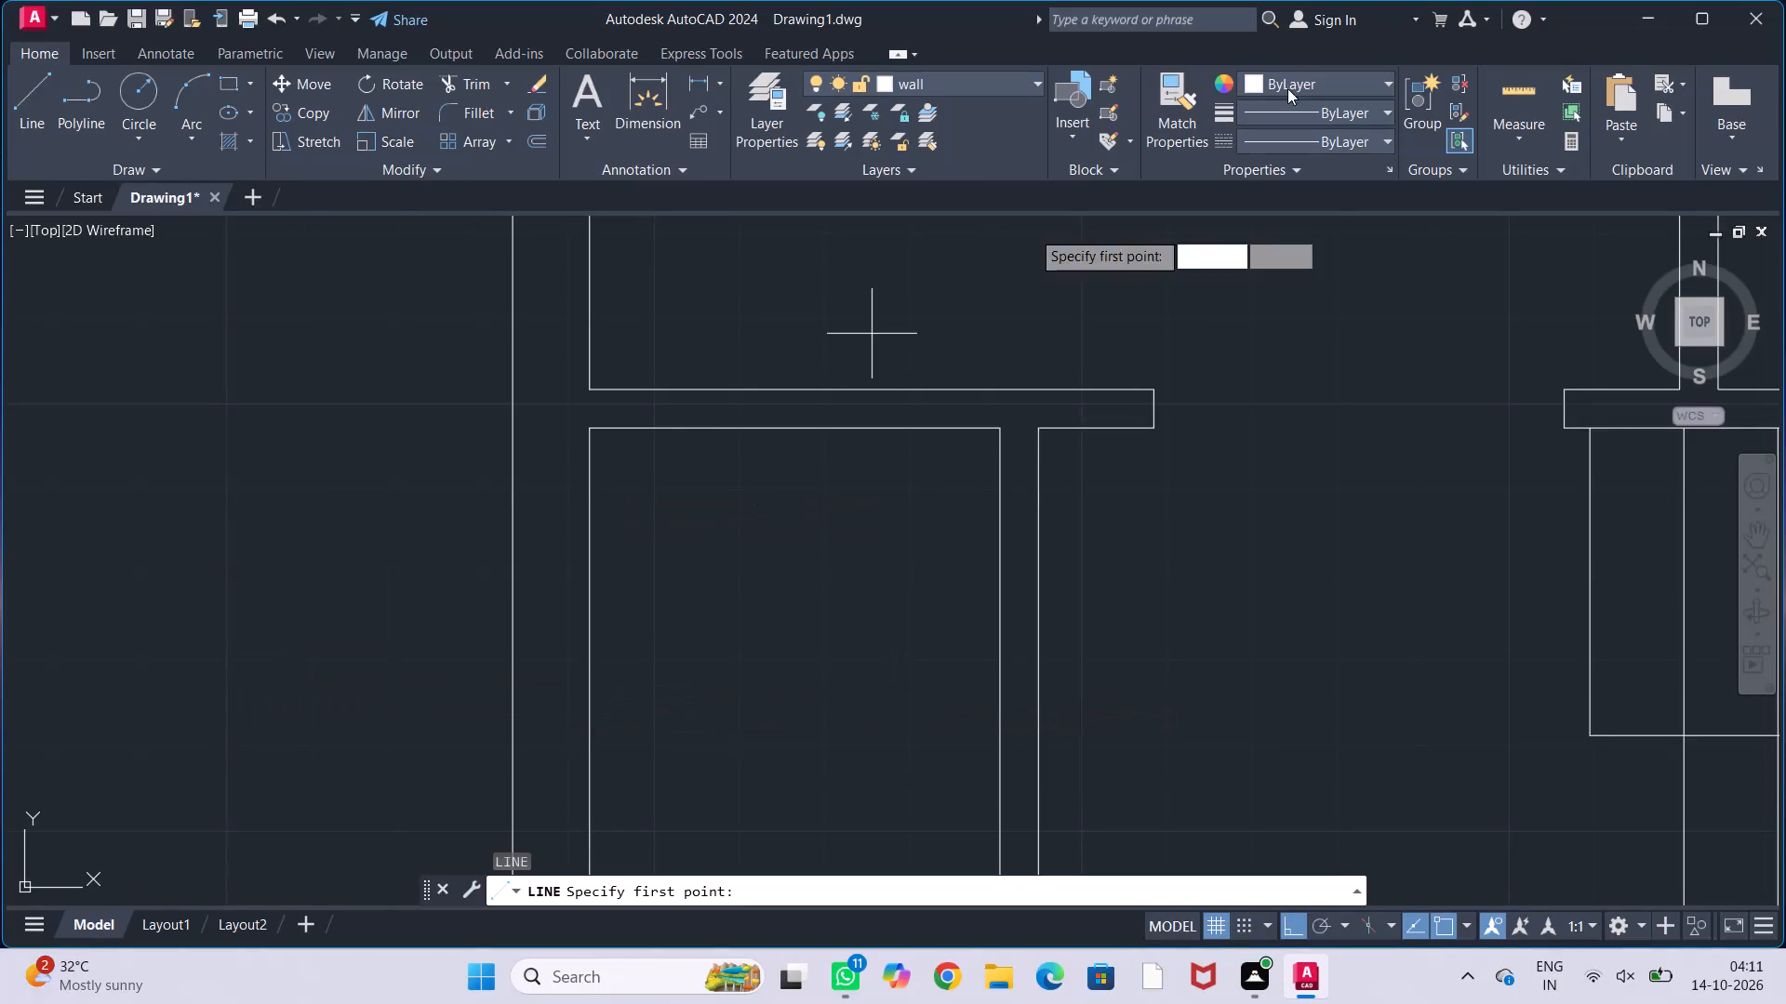
Draw a vertical line across the thickness of the inner wall above the small lower-left room, near its middle.
{"action": "left_click", "coordinate": [790, 430]}
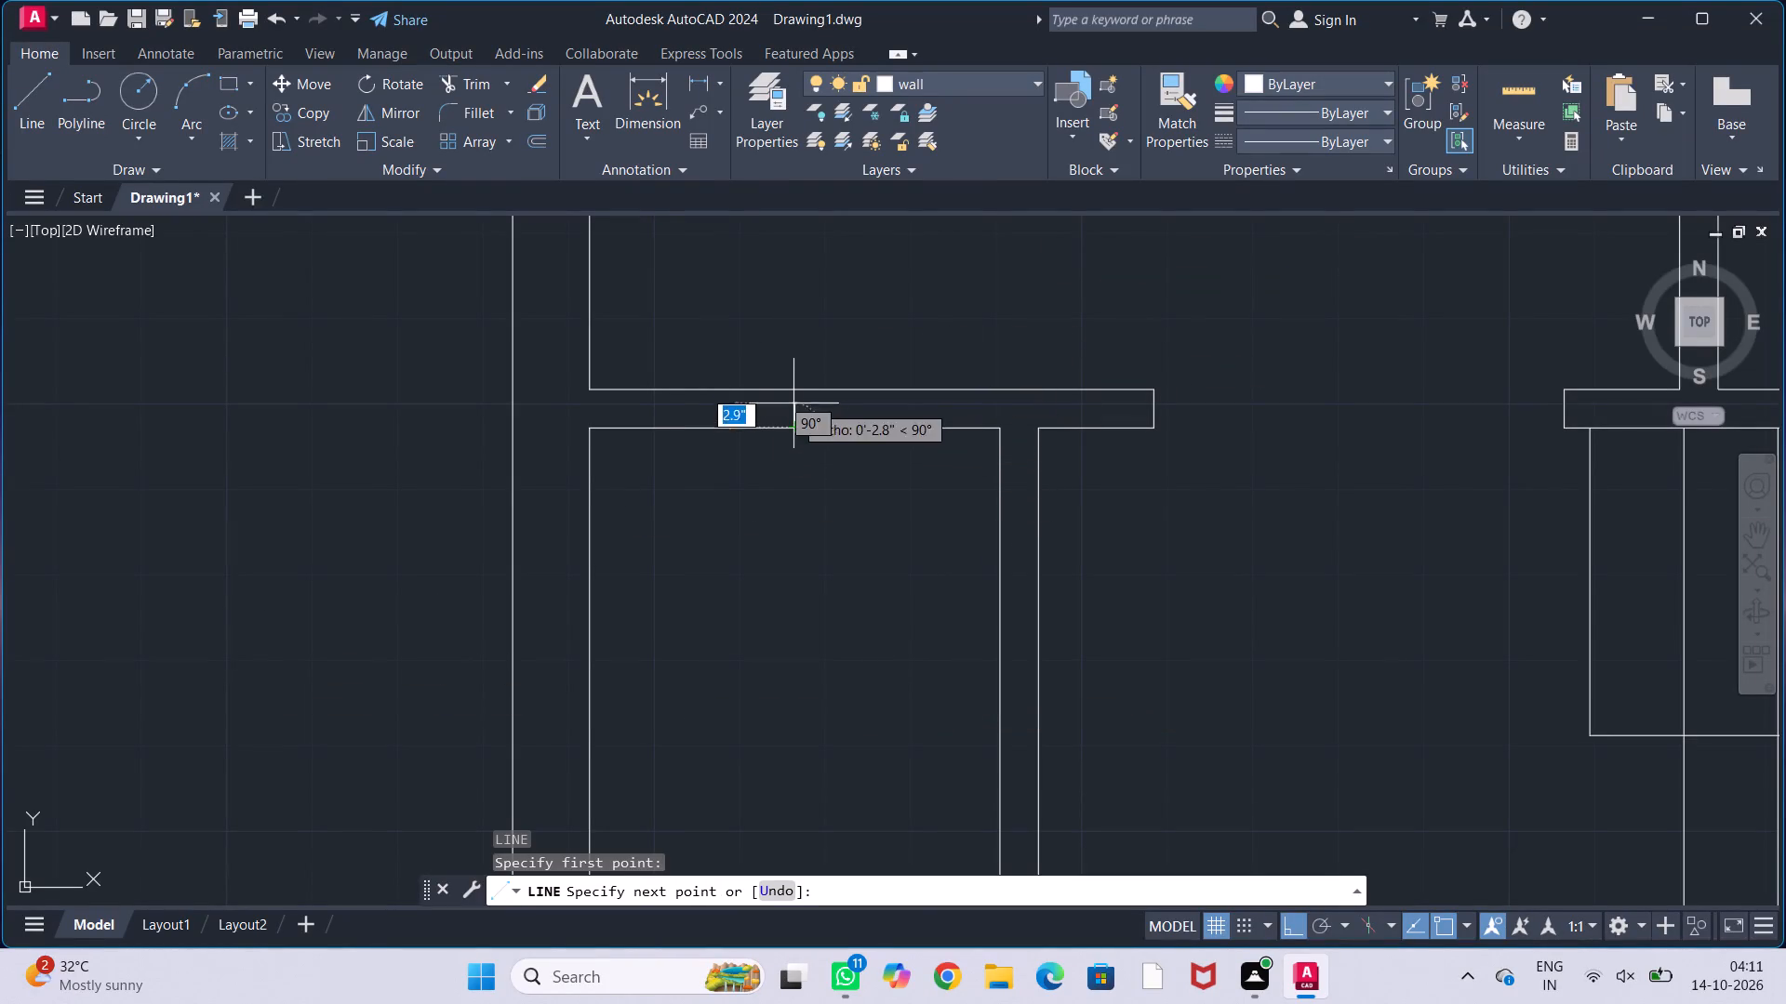
{"action": "left_click", "coordinate": [793, 391]}
{"action": "key", "text": "Escape"}
{"action": "key", "text": "Escape"}
{"action": "key", "text": "Escape"}
{"action": "key", "text": "Escape"}
{"action": "key", "text": "Escape"}
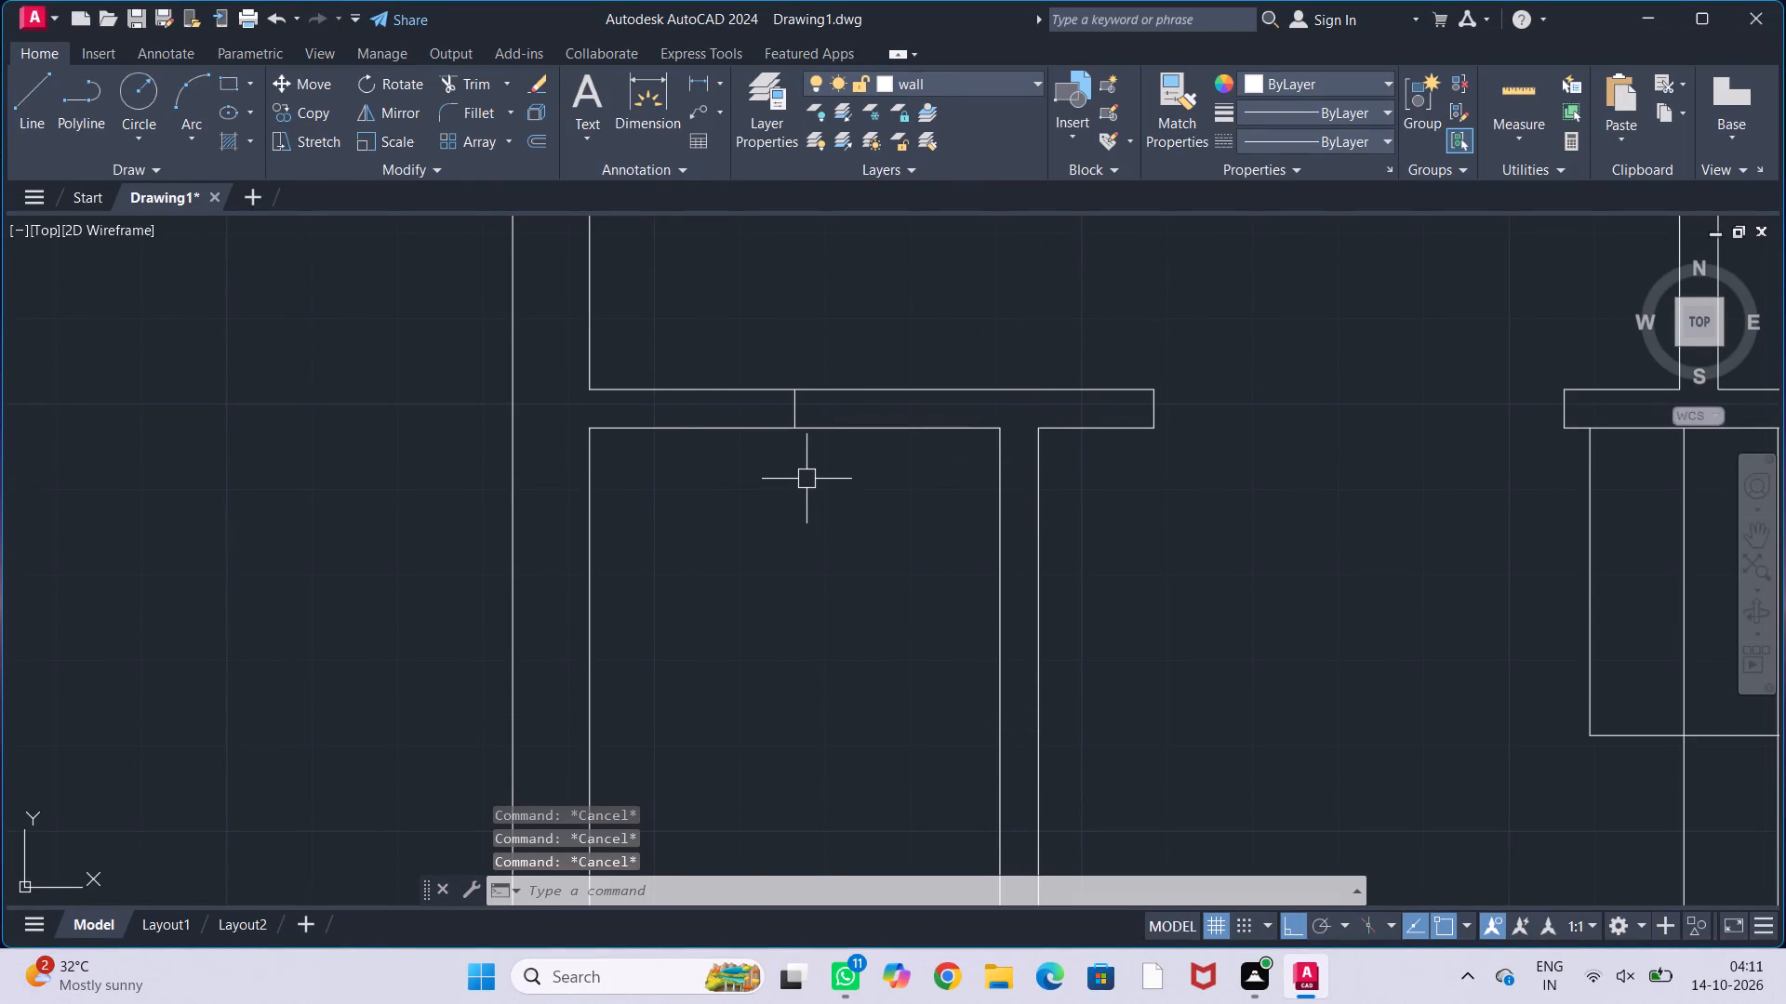
Offset the short line across the wall by 1.5' to both sides.
{"action": "key", "text": "o"}
{"action": "type", "text": "ff"}
{"action": "key", "text": "Return"}
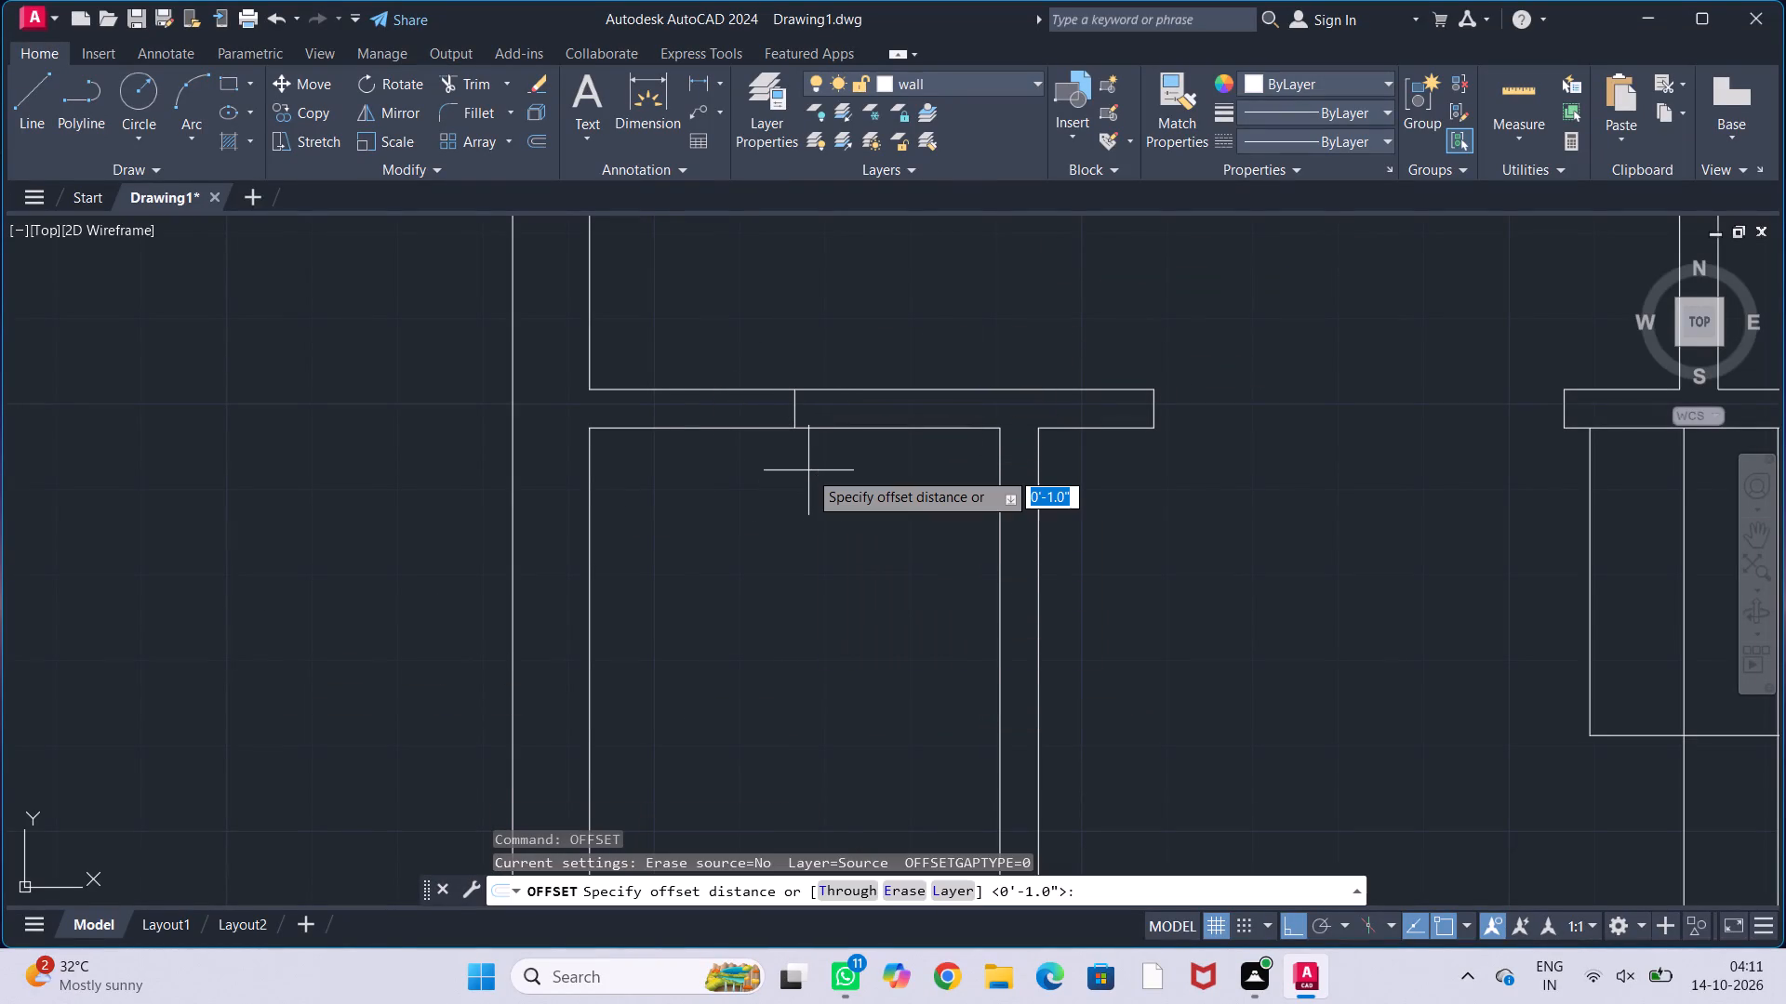
{"action": "key", "text": "1"}
{"action": "key", "text": "period"}
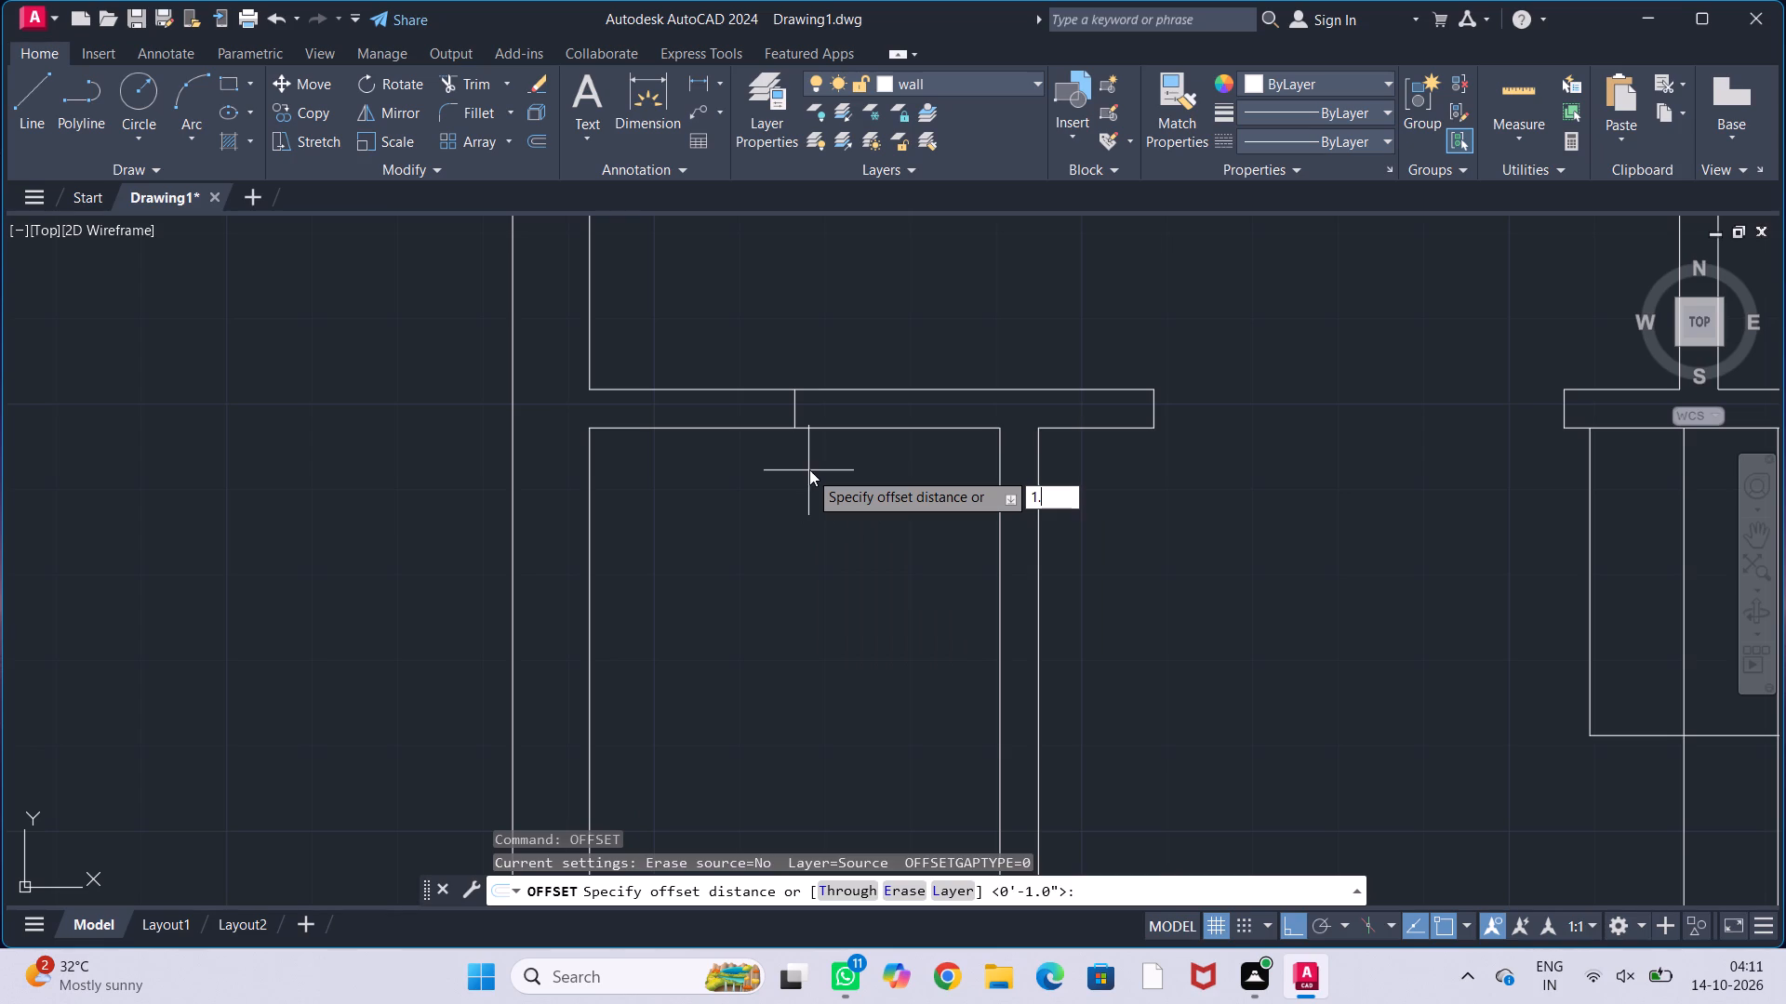
{"action": "type", "text": "5'"}
{"action": "key", "text": "Return"}
{"action": "left_click", "coordinate": [795, 416]}
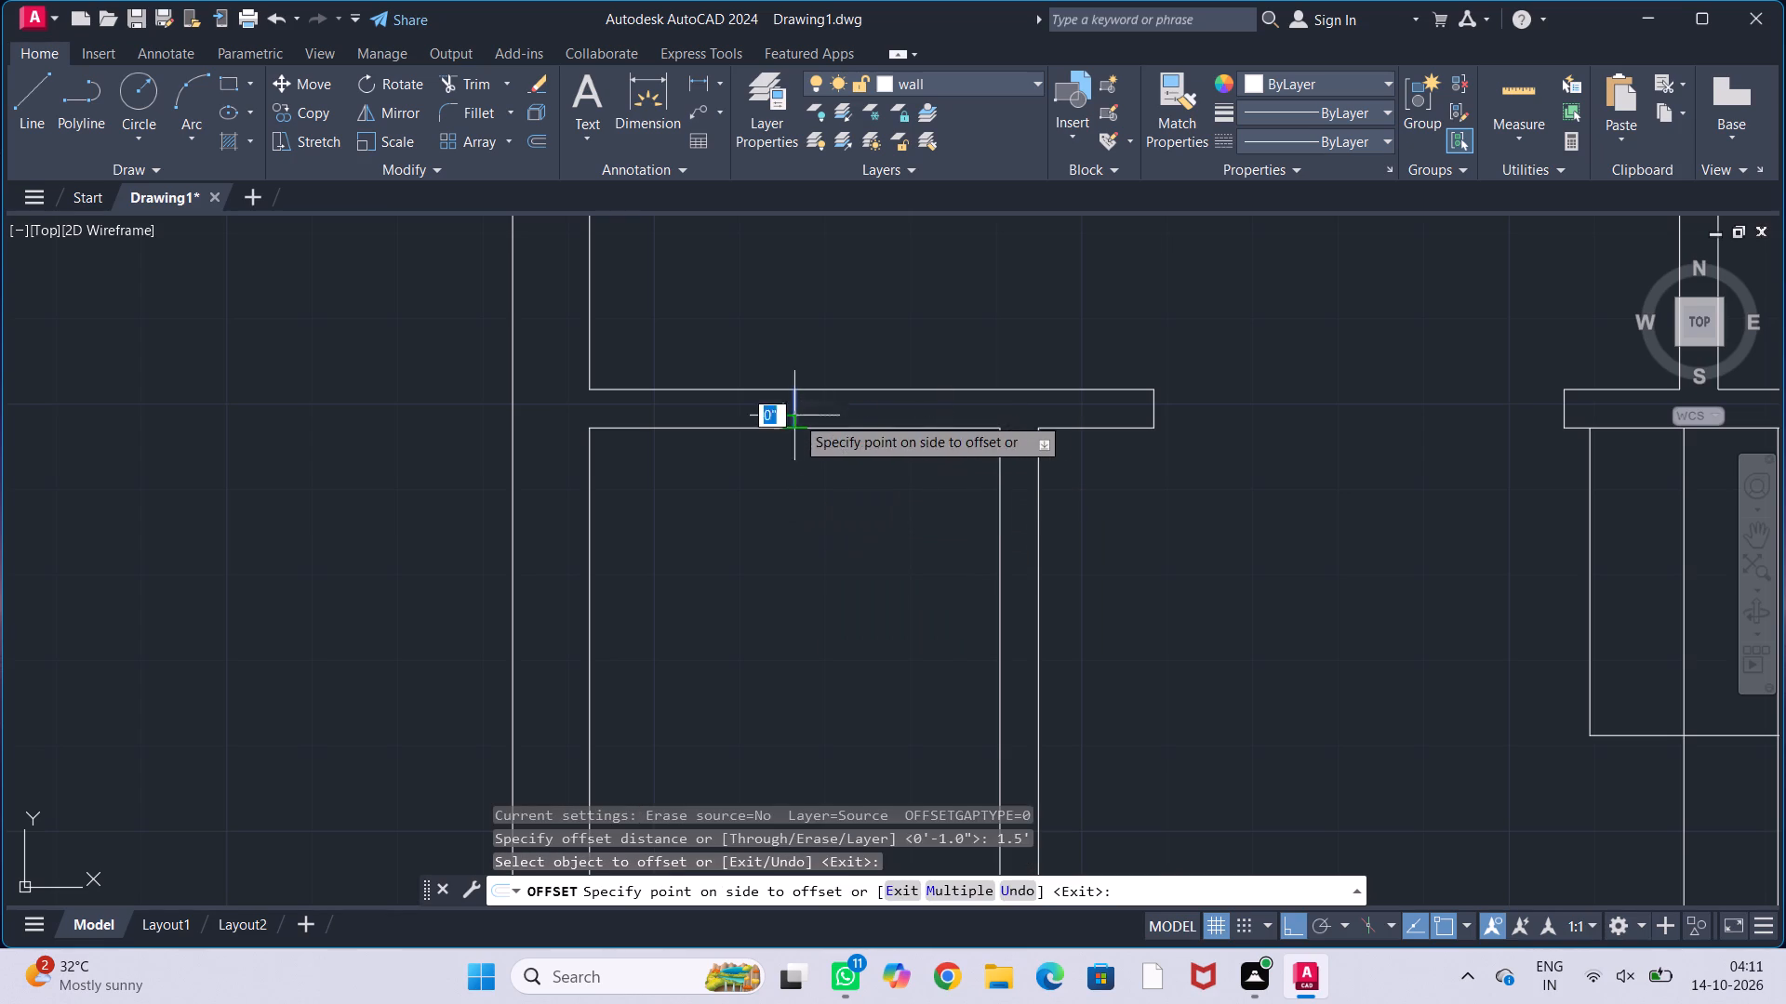
{"action": "left_click", "coordinate": [904, 414]}
{"action": "left_click_drag", "start_coordinate": [795, 407], "coordinate": [786, 407]}
{"action": "left_click", "coordinate": [700, 407]}
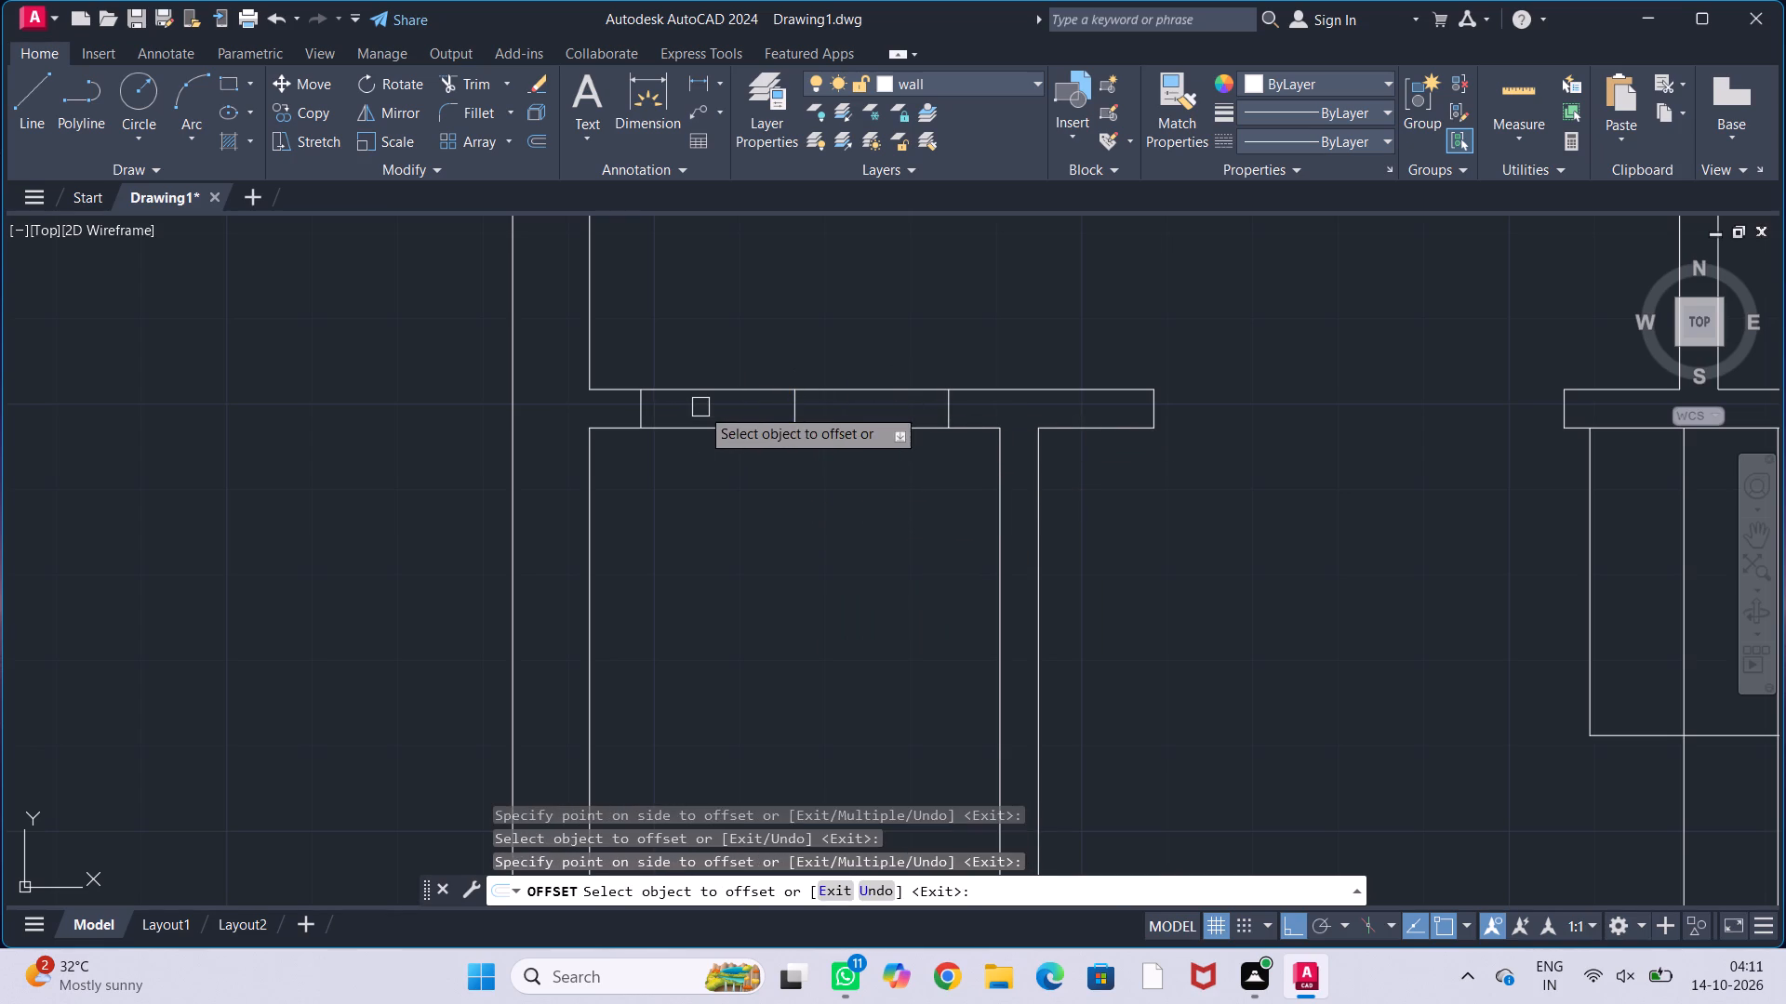
{"action": "key", "text": "Escape"}
{"action": "key", "text": "Escape"}
{"action": "key", "text": "Escape"}
{"action": "key", "text": "Escape"}
Trim the wall faces between the two offset lines and remove the middle line to open the small room's doorway.
{"action": "type", "text": "tr"}
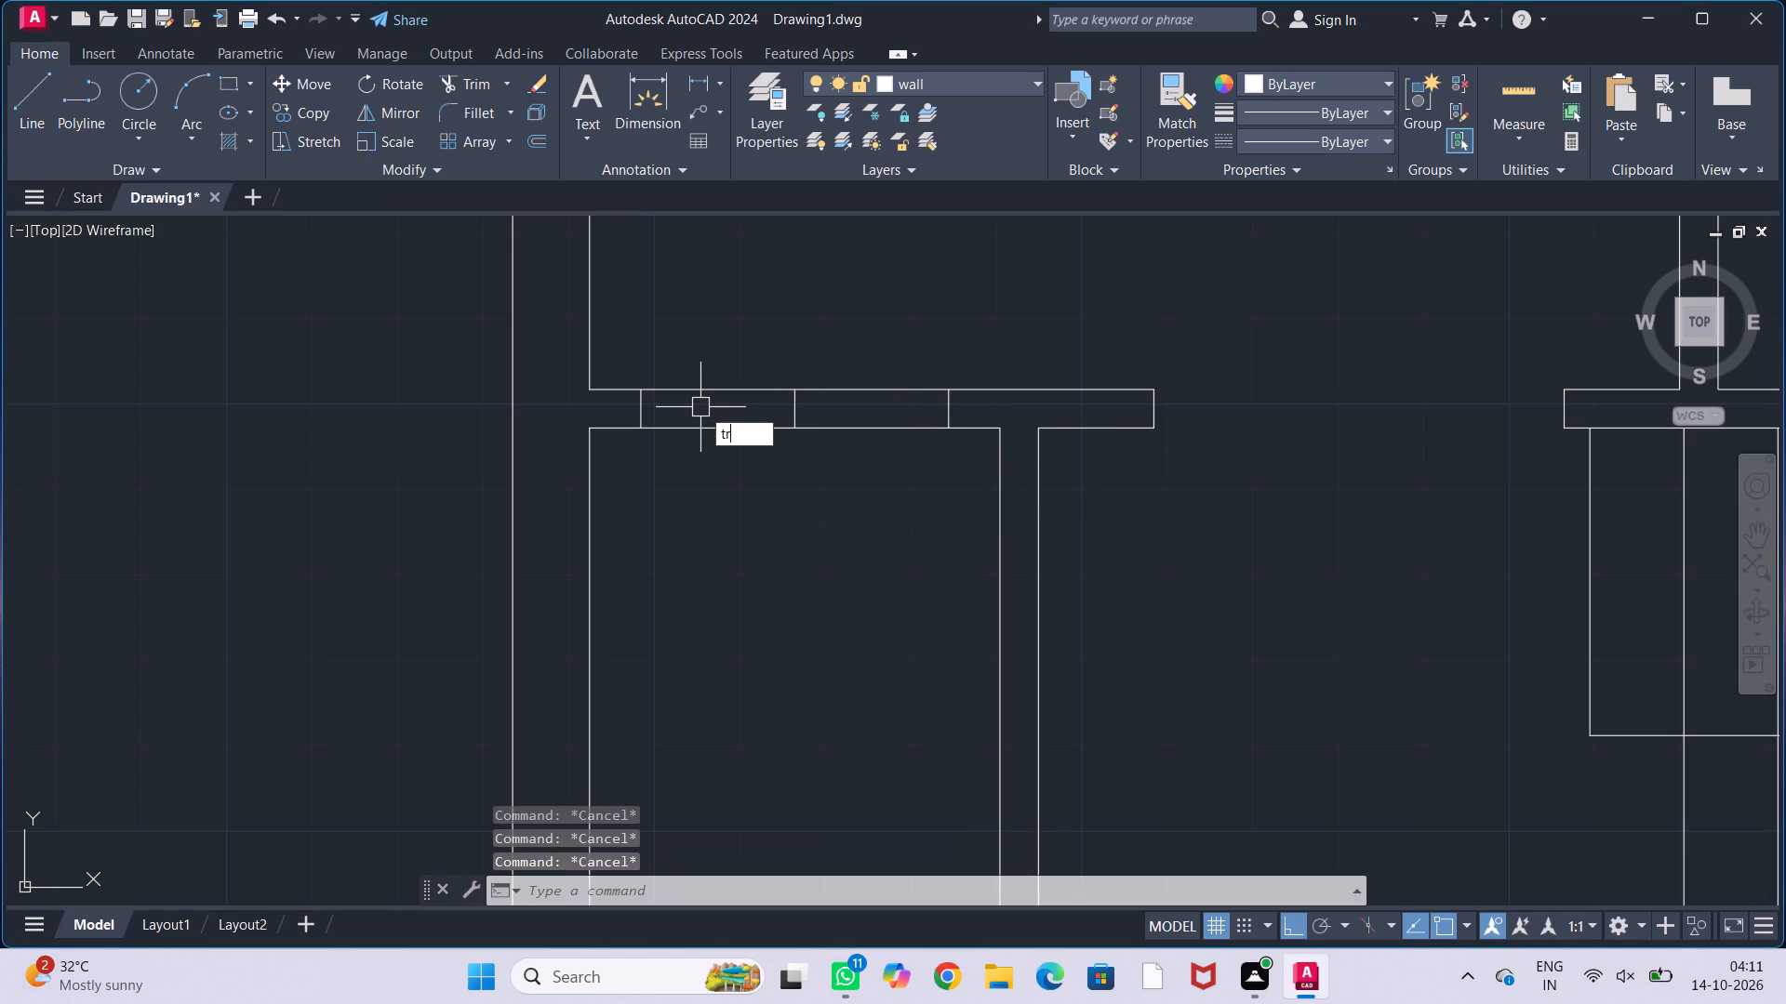
{"action": "key", "text": "Return"}
{"action": "left_click_drag", "start_coordinate": [713, 325], "coordinate": [732, 567]}
{"action": "left_click_drag", "start_coordinate": [843, 354], "coordinate": [855, 415]}
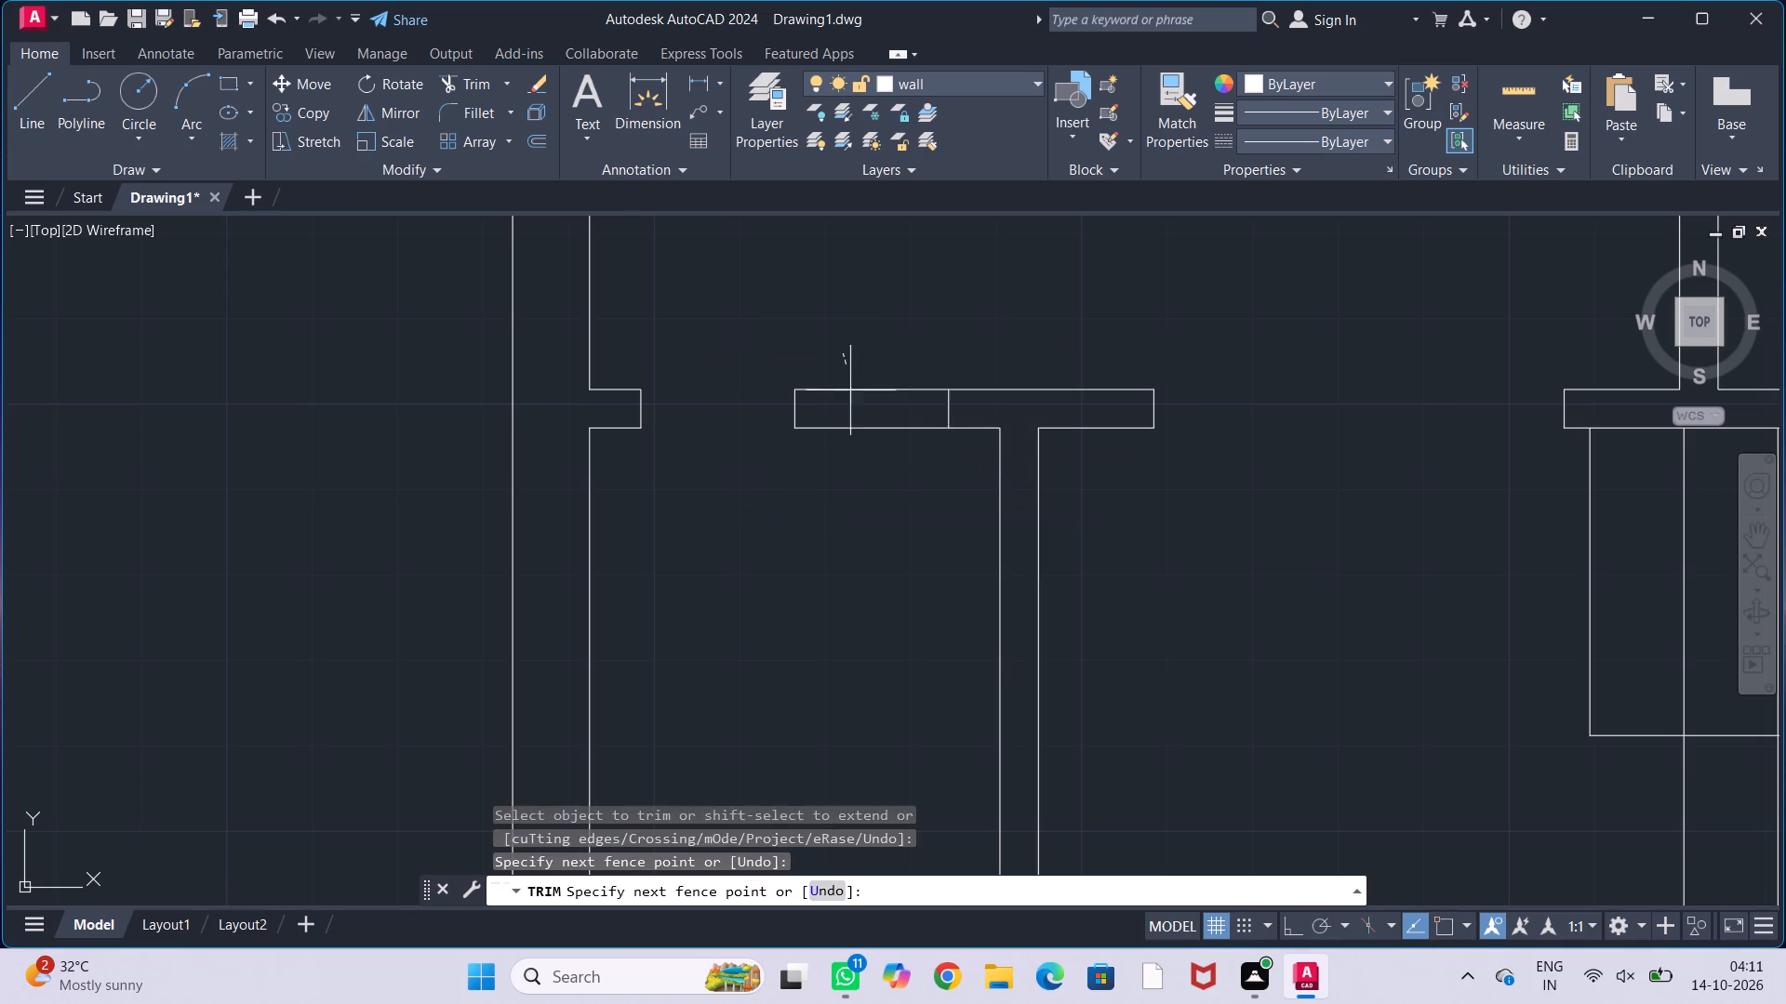
{"action": "left_click_drag", "start_coordinate": [855, 415], "coordinate": [869, 507]}
{"action": "left_click", "coordinate": [795, 412]}
{"action": "key", "text": "Escape"}
{"action": "key", "text": "Escape"}
{"action": "key", "text": "Escape"}
{"action": "key", "text": "Escape"}
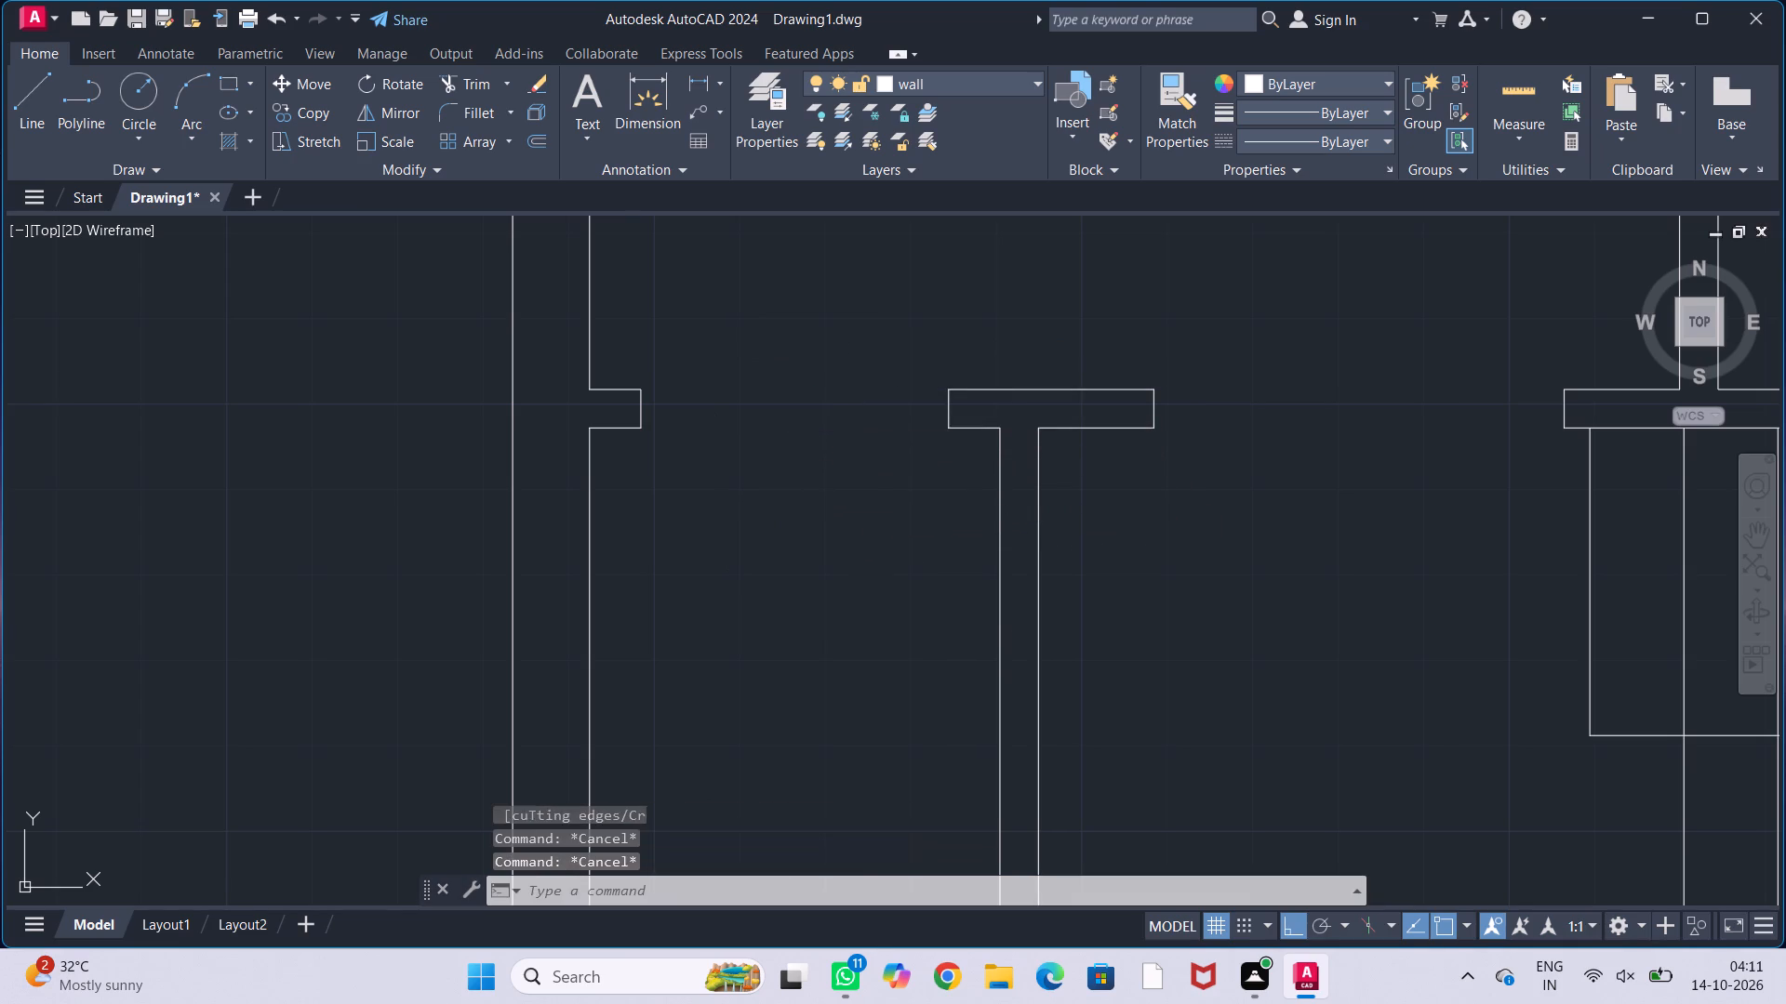
Draw a 3' by 4.5" rectangle filling the new opening in the wall above the small lower-left room.
{"action": "scroll", "coordinate": [814, 505], "scroll_direction": "down", "scroll_amount": 2}
{"action": "middle_click_drag", "start_coordinate": [814, 515], "coordinate": [811, 487]}
{"action": "scroll", "coordinate": [810, 498], "scroll_direction": "up", "scroll_amount": 1}
{"action": "middle_click_drag", "start_coordinate": [810, 498], "coordinate": [745, 493]}
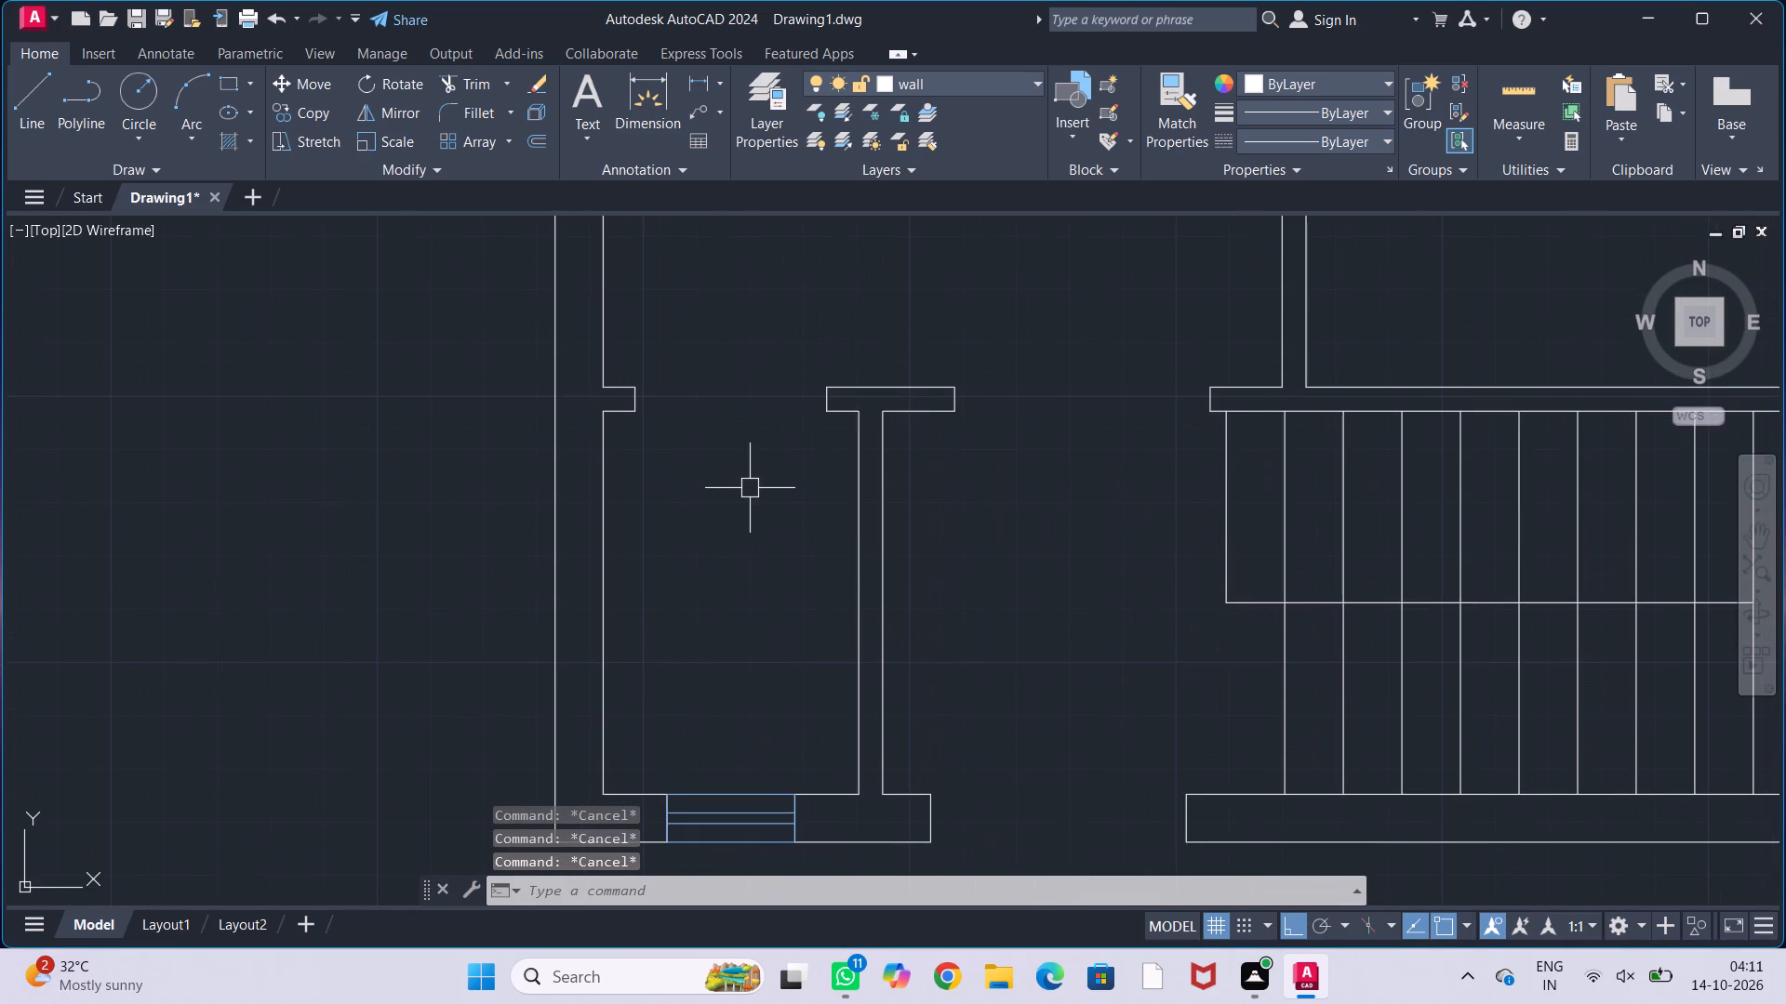
{"action": "type", "text": "rec"}
{"action": "key", "text": "Return"}
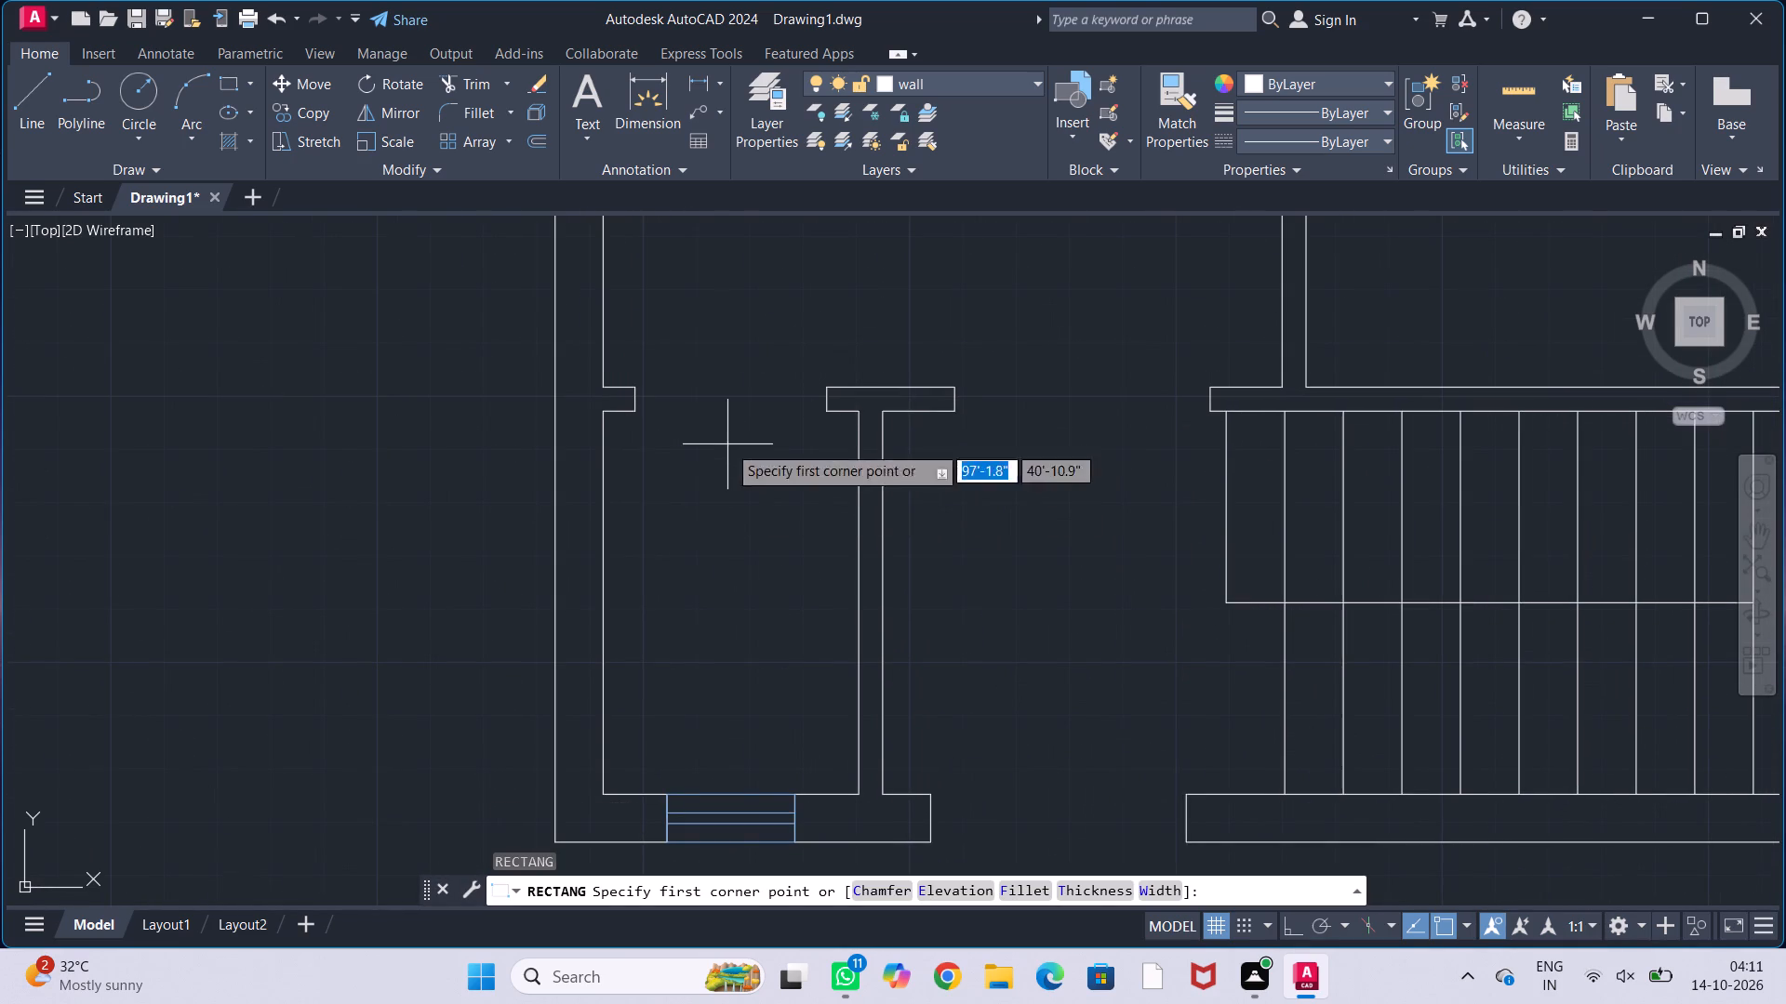
{"action": "left_click", "coordinate": [641, 388]}
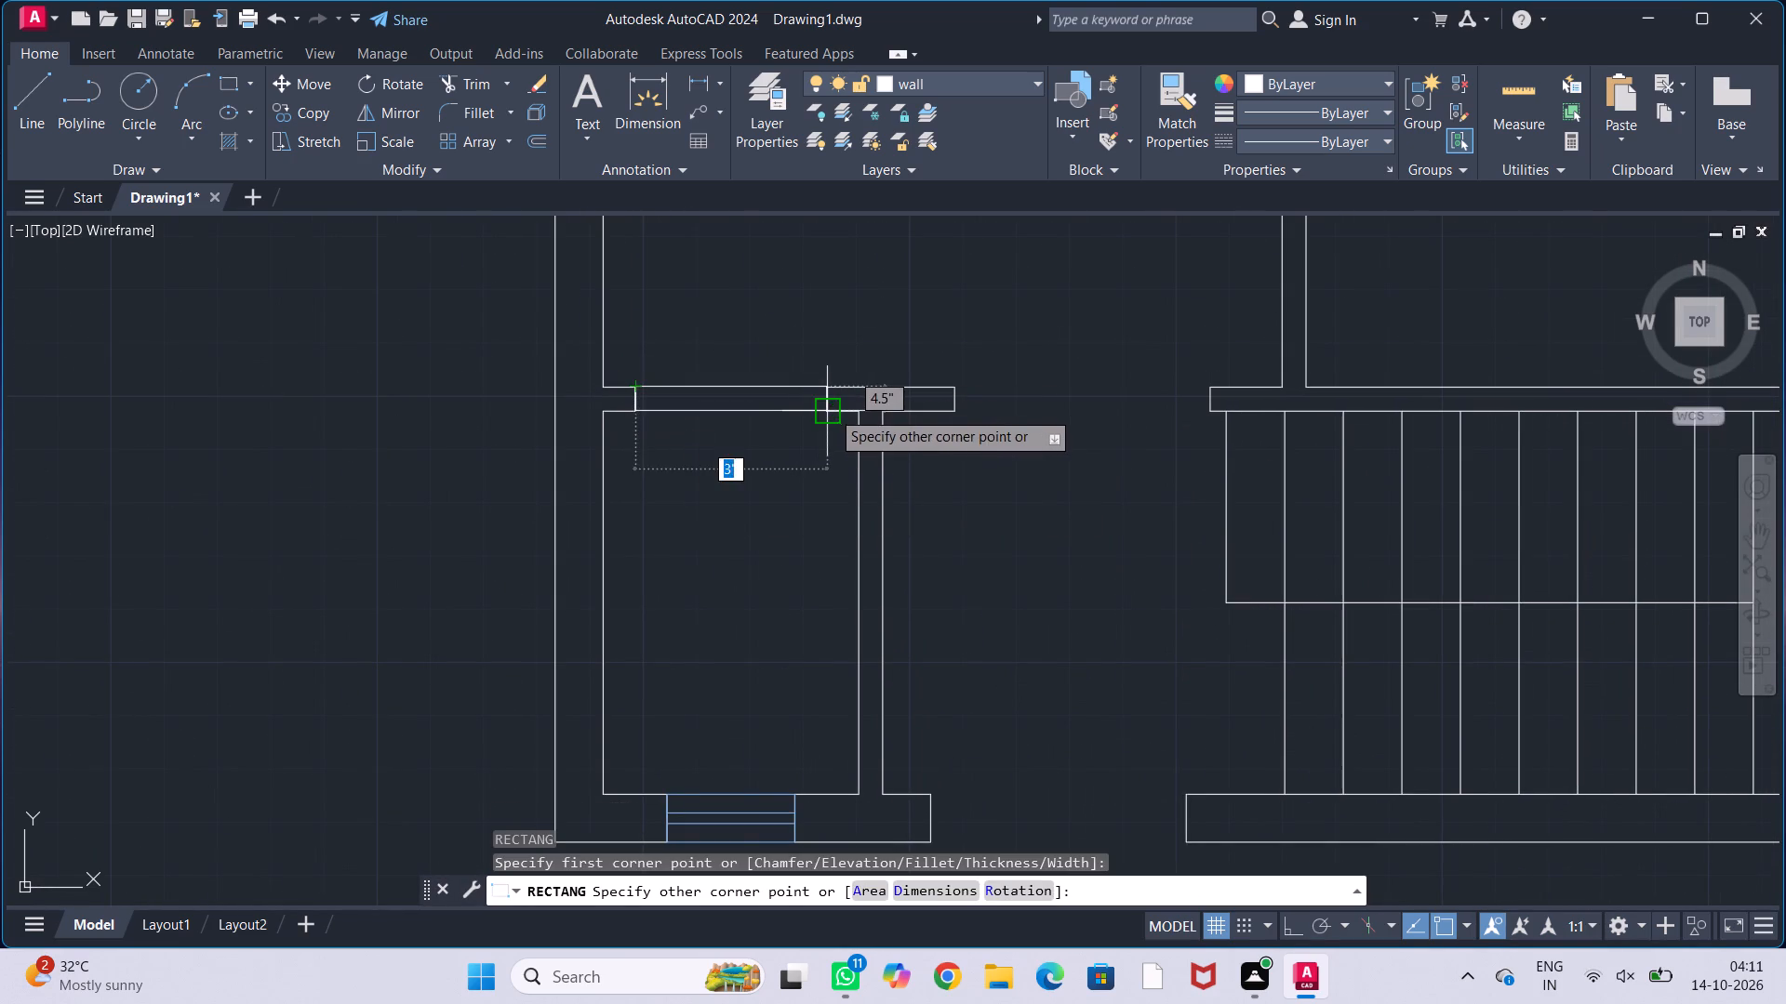
{"action": "left_click", "coordinate": [832, 411]}
{"action": "key", "text": "Escape"}
{"action": "key", "text": "Escape"}
{"action": "key", "text": "Escape"}
Draw a rectangle from corner to corner across the wider opening in the same wall, beside the staircase.
{"action": "middle_click_drag", "start_coordinate": [766, 578], "coordinate": [614, 583]}
{"action": "scroll", "coordinate": [742, 559], "scroll_direction": "down", "scroll_amount": 1}
{"action": "middle_click_drag", "start_coordinate": [781, 563], "coordinate": [695, 544]}
{"action": "middle_click_drag", "start_coordinate": [770, 570], "coordinate": [749, 552]}
{"action": "scroll", "coordinate": [742, 522], "scroll_direction": "up", "scroll_amount": 1}
{"action": "type", "text": "rec"}
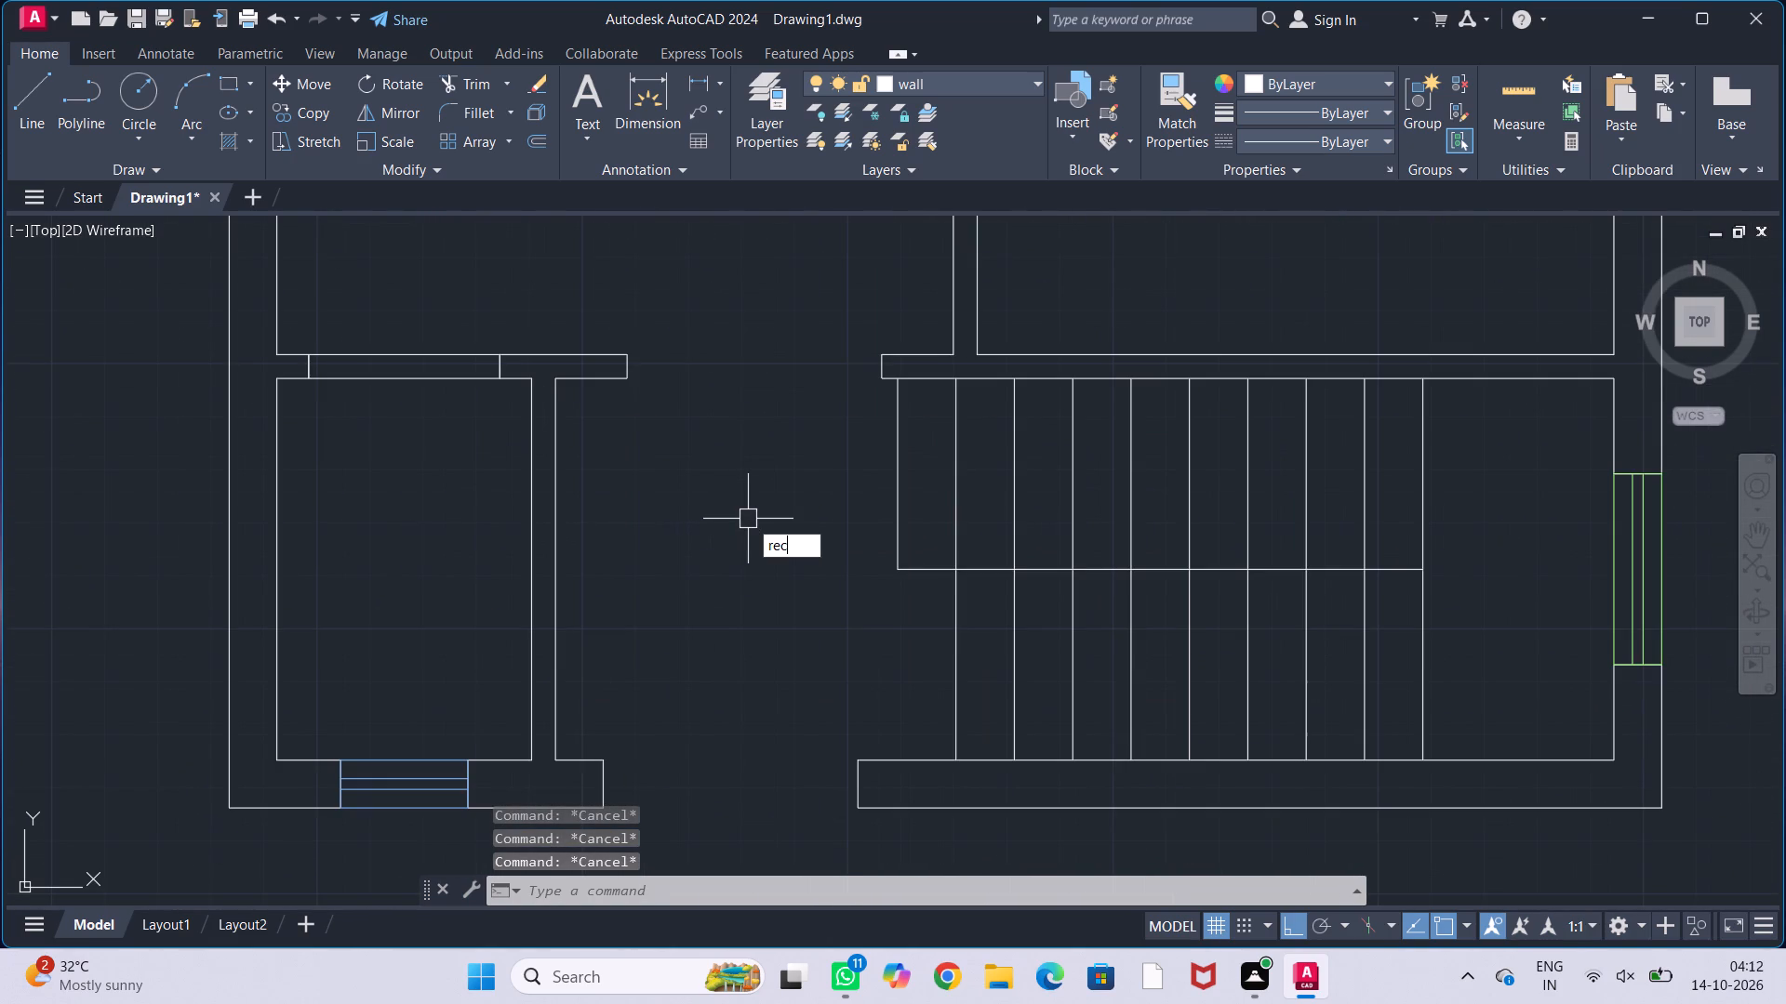
{"action": "key", "text": "Return"}
{"action": "left_click", "coordinate": [629, 350]}
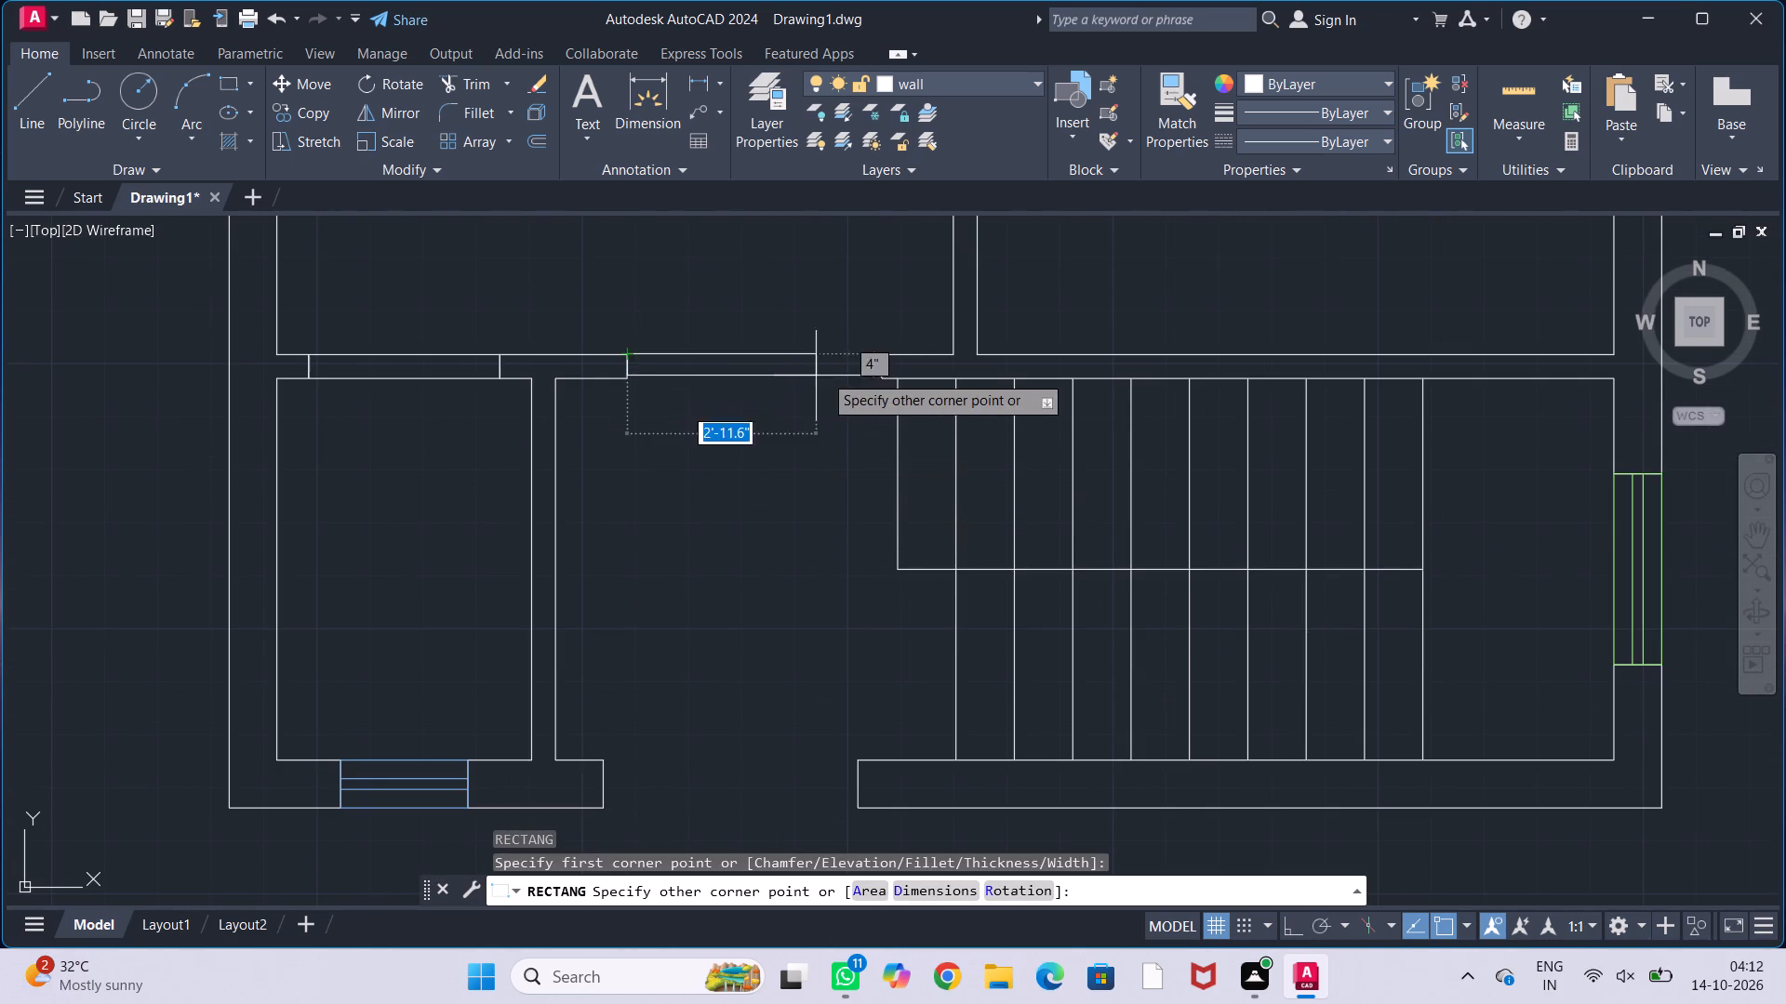
{"action": "left_click", "coordinate": [881, 385]}
{"action": "key", "text": "Escape"}
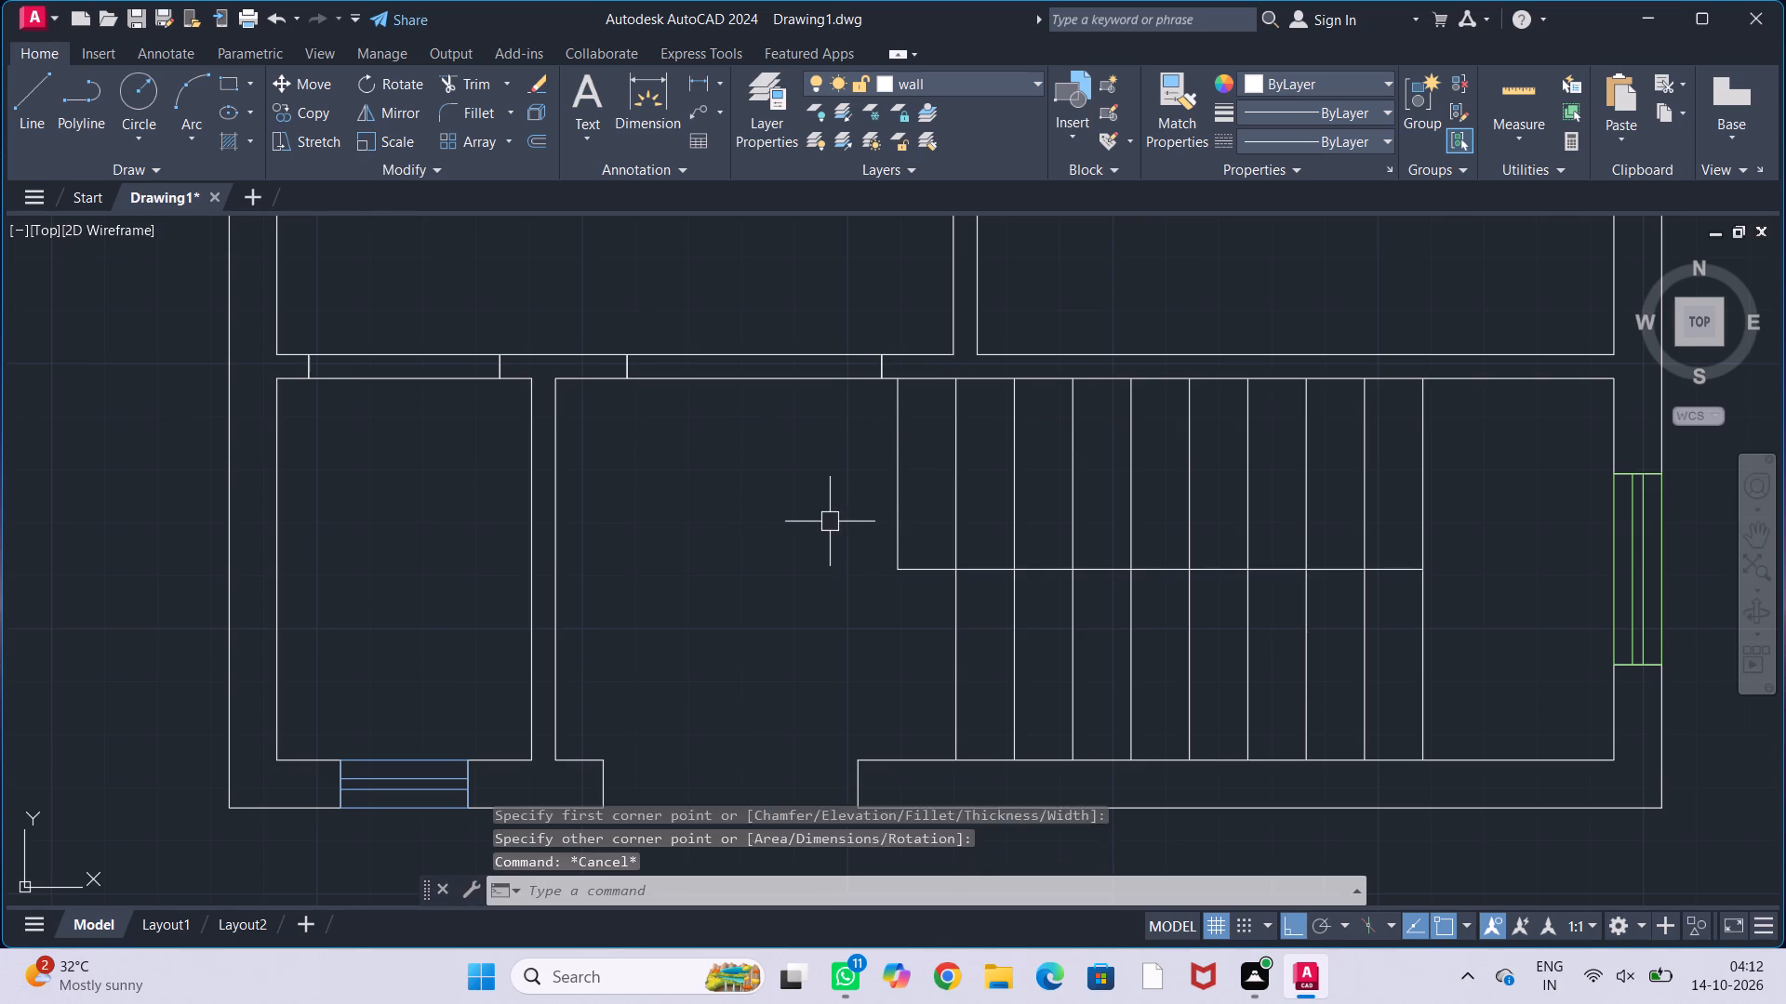
{"action": "key", "text": "Escape"}
{"action": "key", "text": "Escape"}
{"action": "key", "text": "Escape"}
Move the larger single door block, by the midpoint of its bottom edge, from beside the plan into the large left room.
{"action": "scroll", "coordinate": [821, 507], "scroll_direction": "down", "scroll_amount": 2}
{"action": "middle_click_drag", "start_coordinate": [806, 506], "coordinate": [930, 604]}
{"action": "scroll", "coordinate": [935, 588], "scroll_direction": "down", "scroll_amount": 2}
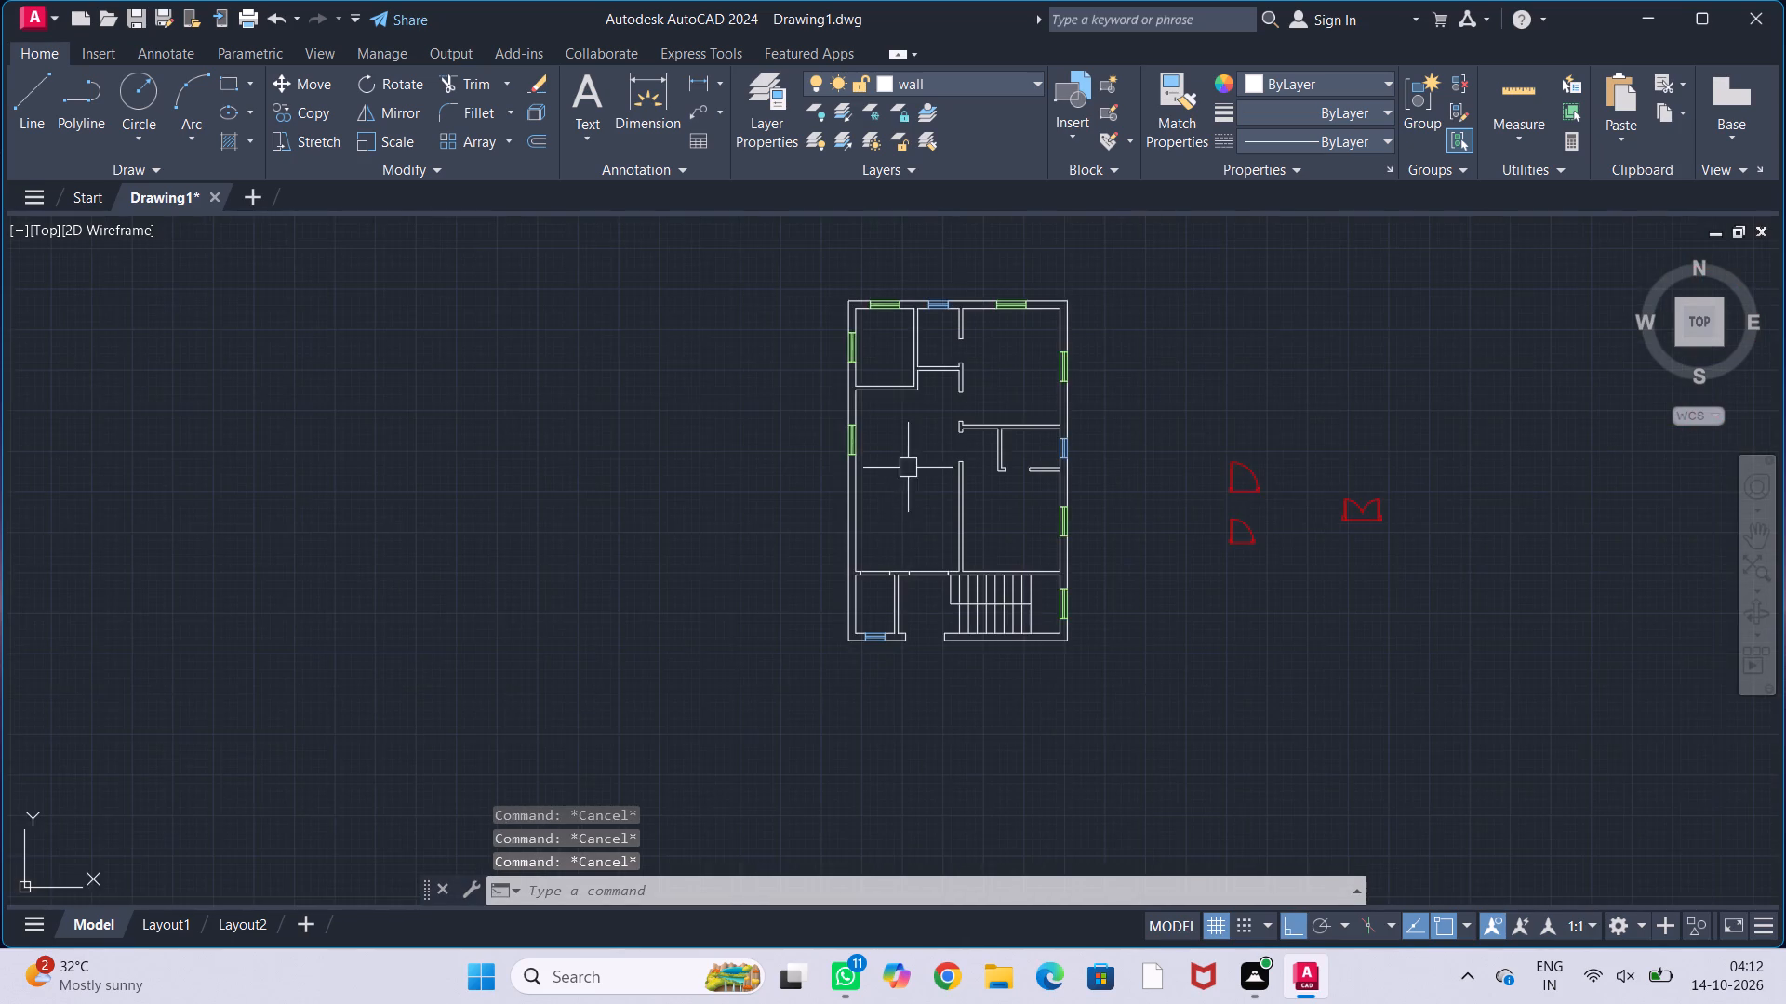
{"action": "middle_click_drag", "start_coordinate": [911, 465], "coordinate": [903, 582]}
{"action": "scroll", "coordinate": [930, 450], "scroll_direction": "up", "scroll_amount": 2}
{"action": "middle_click_drag", "start_coordinate": [920, 487], "coordinate": [886, 410]}
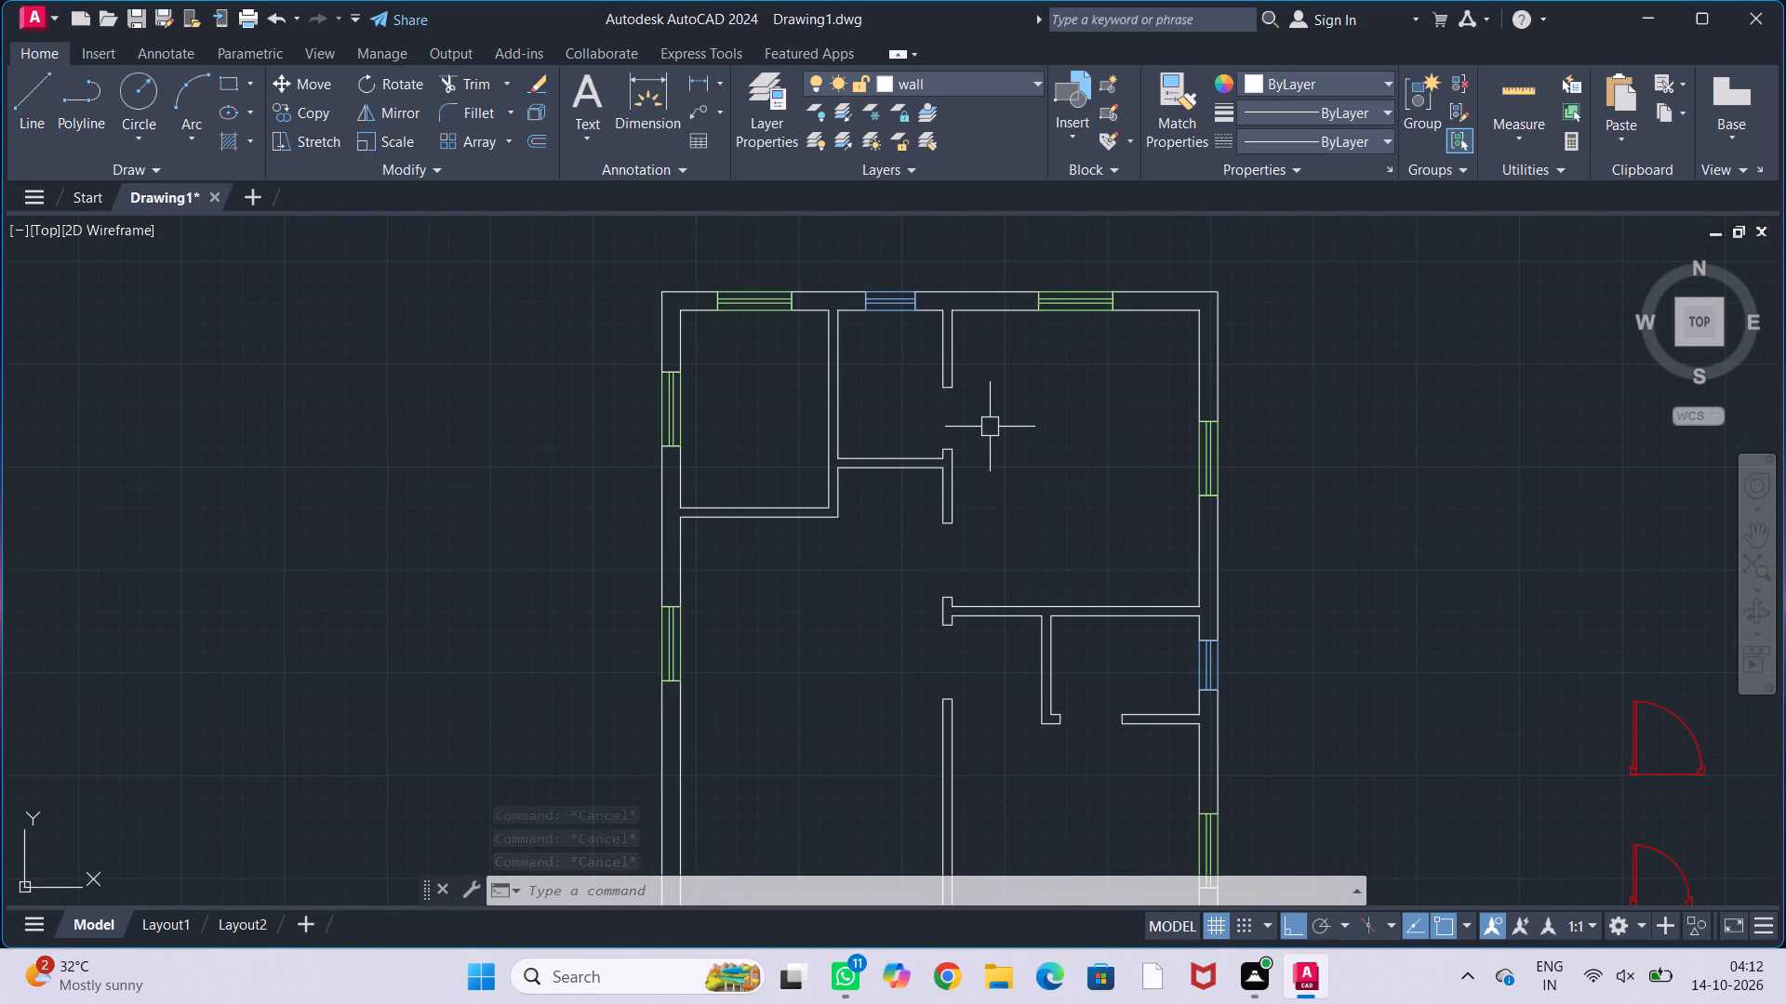
{"action": "scroll", "coordinate": [990, 427], "scroll_direction": "down", "scroll_amount": 1}
{"action": "middle_click_drag", "start_coordinate": [1355, 538], "coordinate": [1187, 343]}
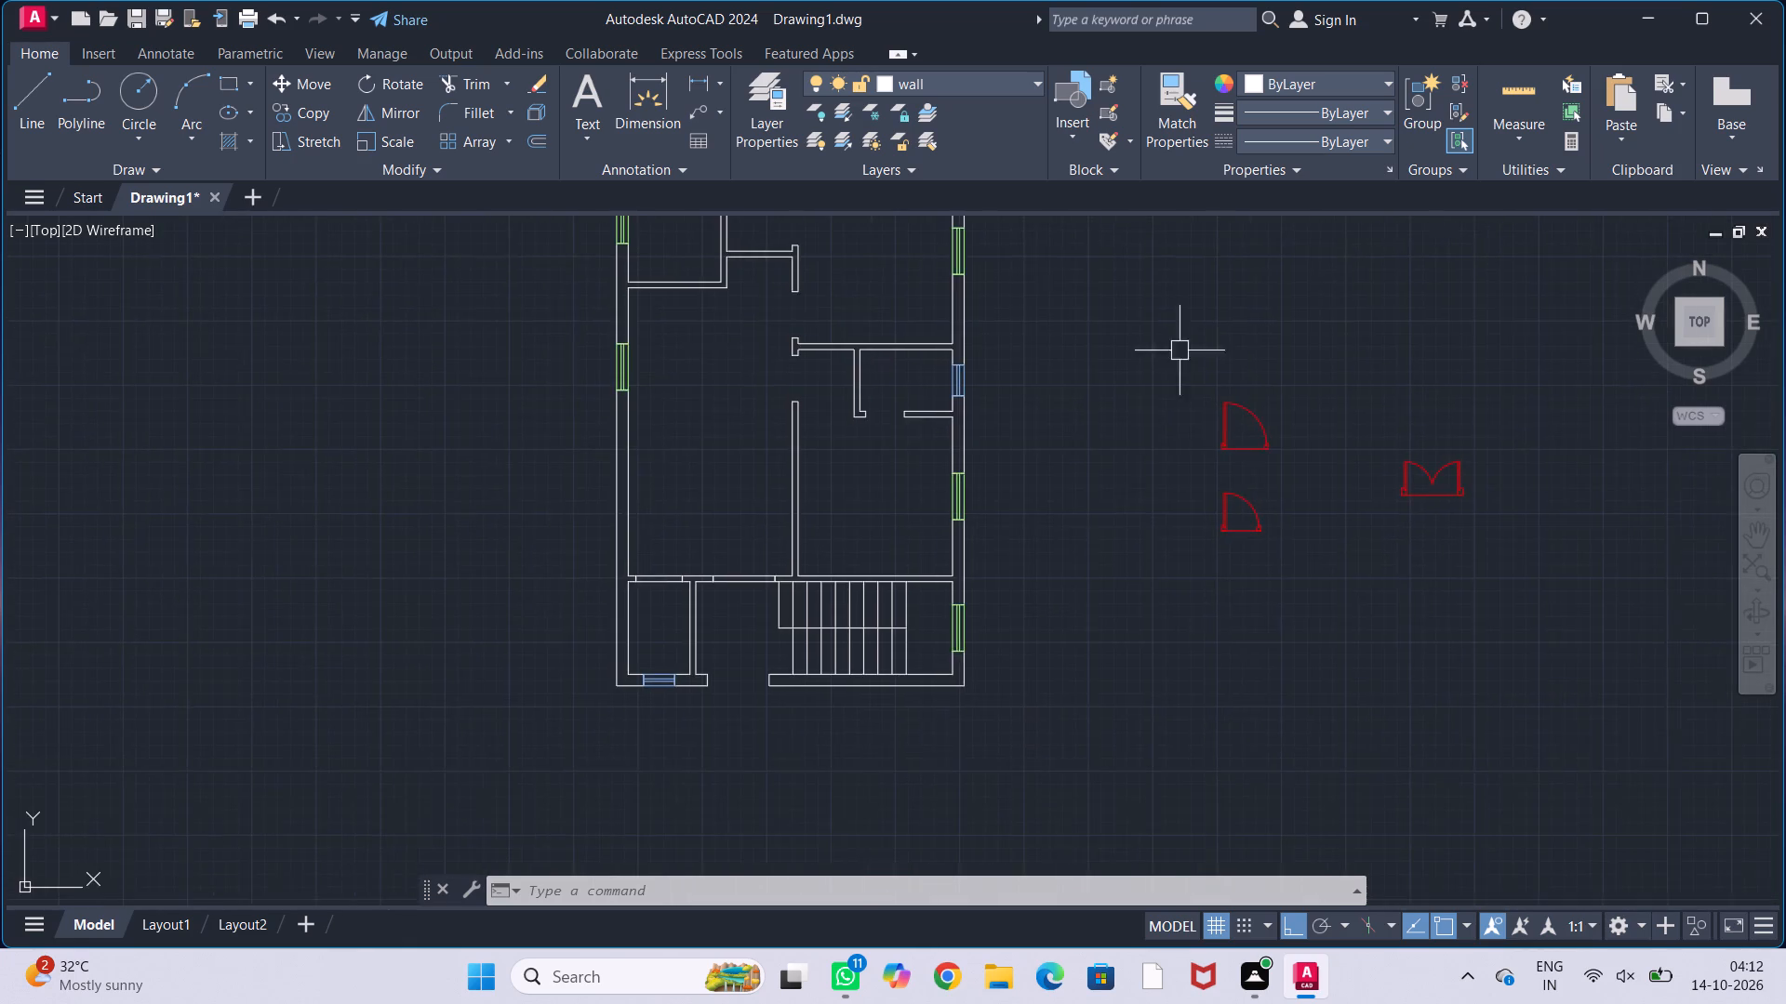
{"action": "middle_click_drag", "start_coordinate": [1153, 393], "coordinate": [1217, 517]}
{"action": "middle_click_drag", "start_coordinate": [1247, 561], "coordinate": [1264, 493]}
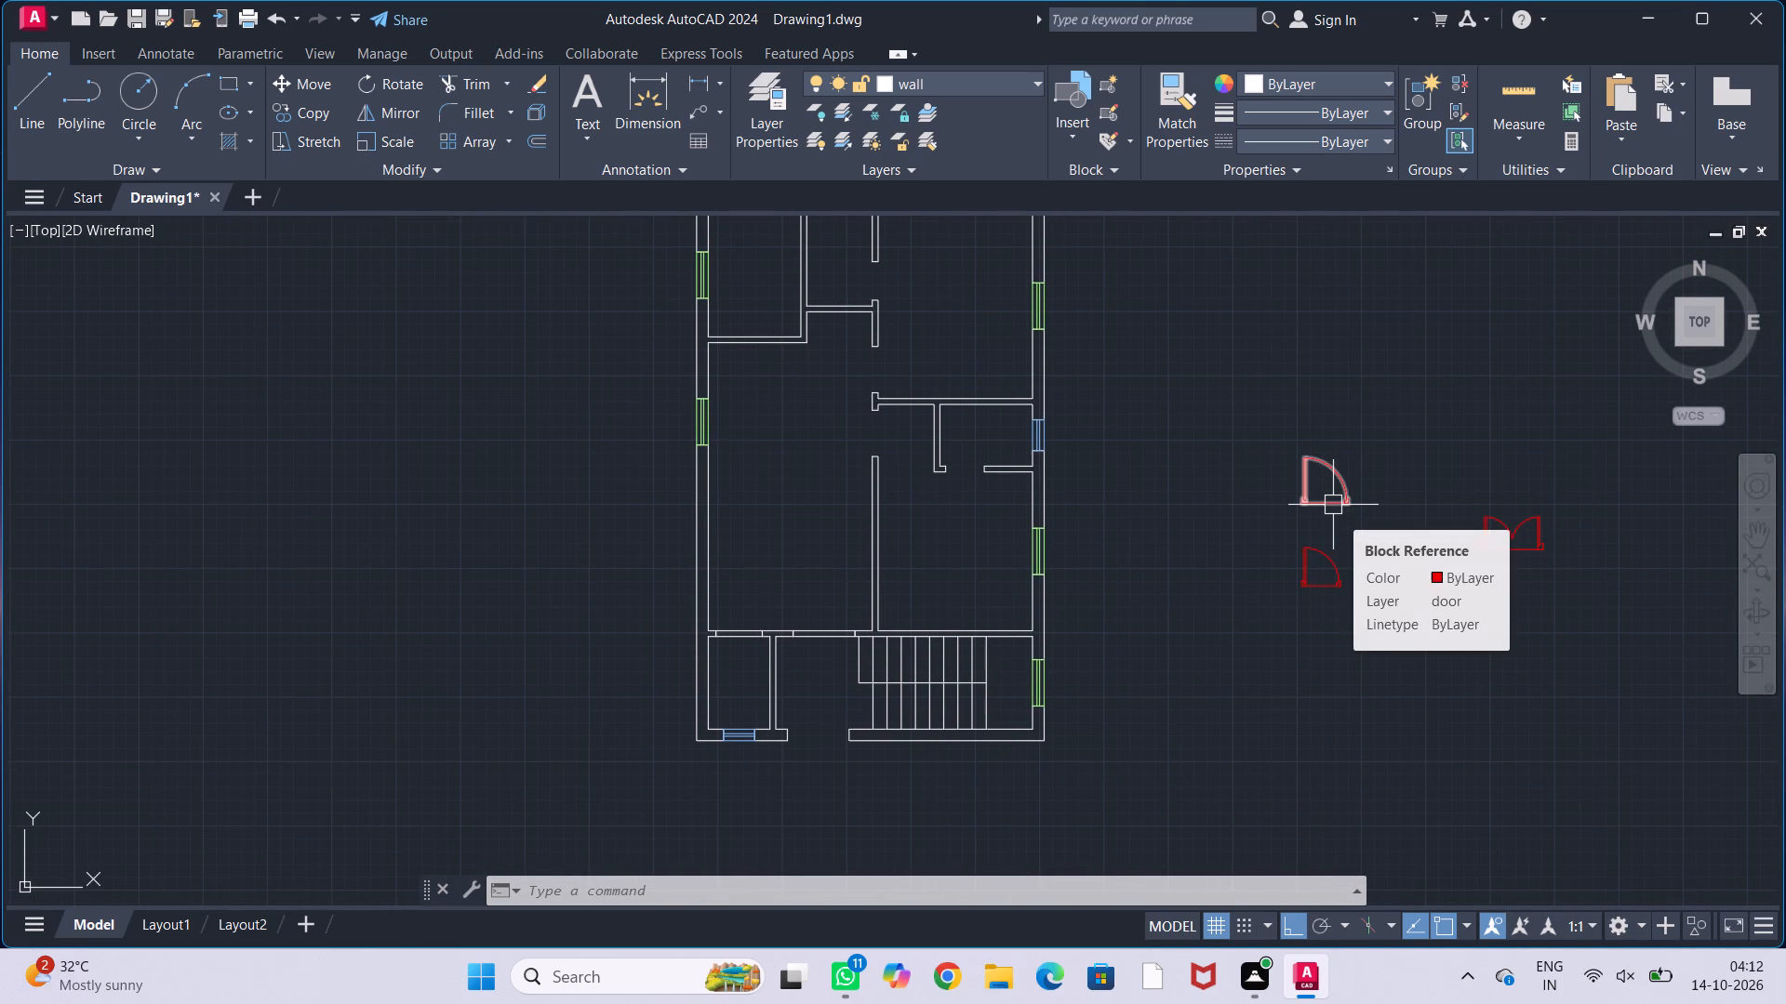
{"action": "left_click", "coordinate": [1333, 505]}
{"action": "key", "text": "m"}
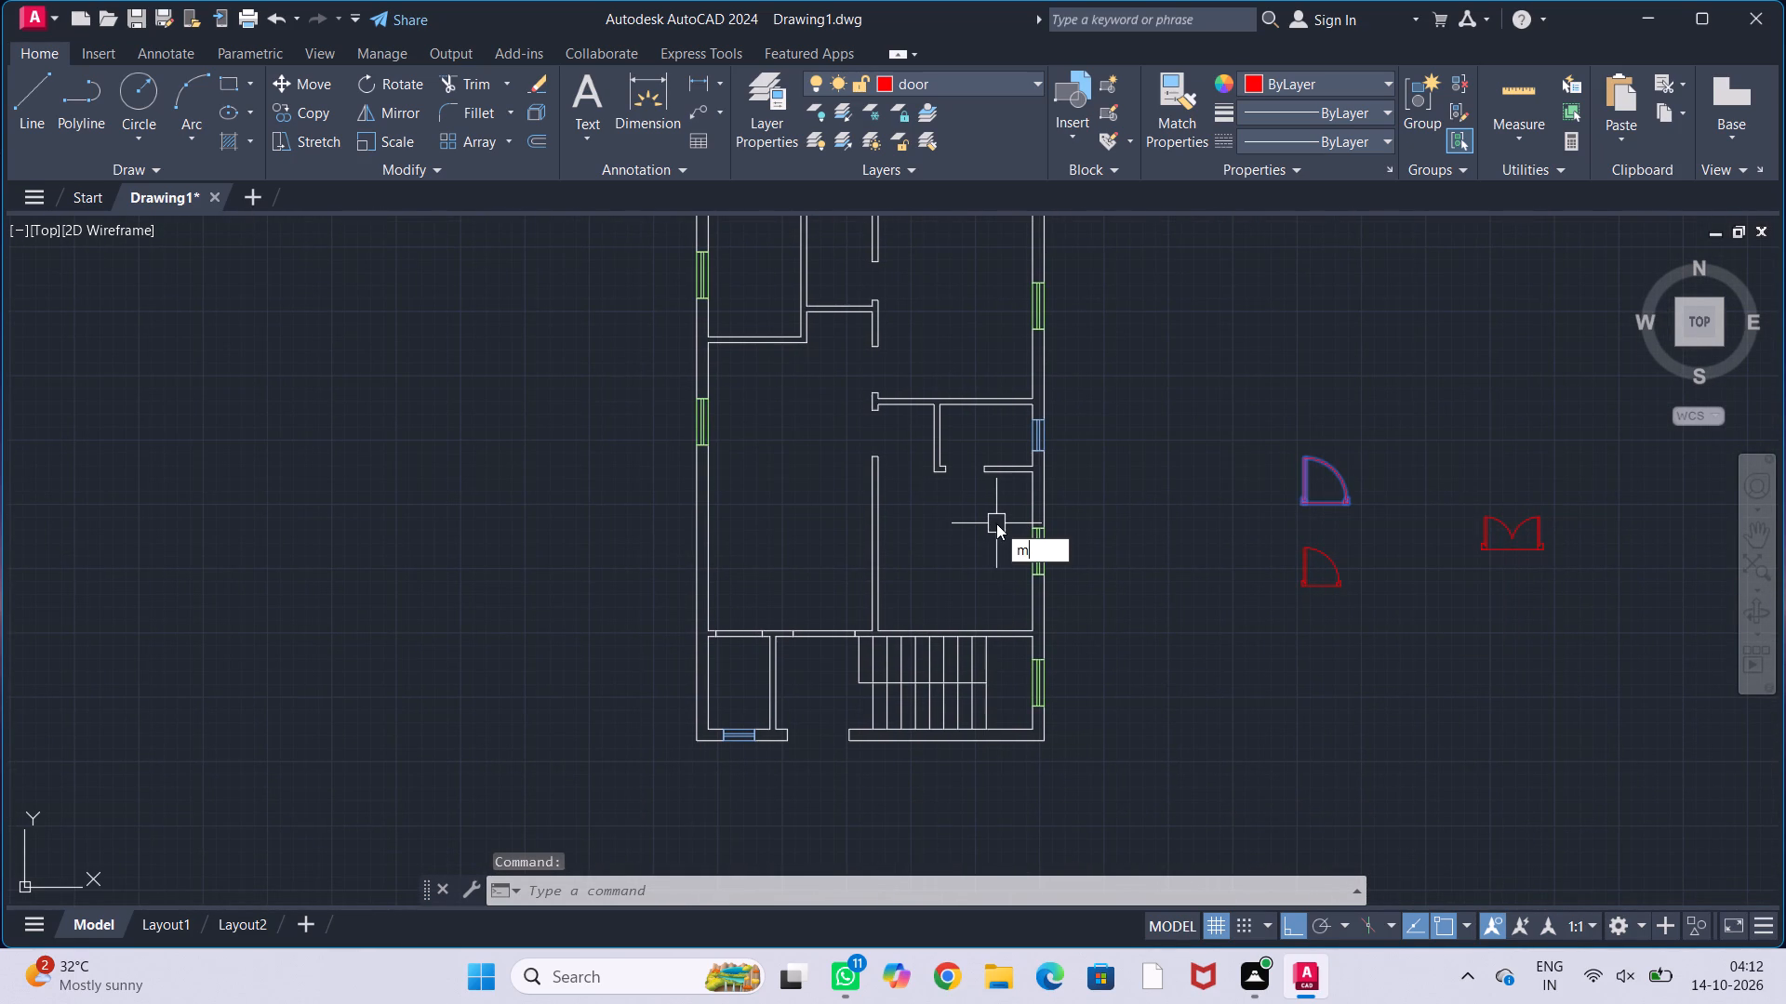
{"action": "key", "text": "Return"}
{"action": "left_click", "coordinate": [1321, 507]}
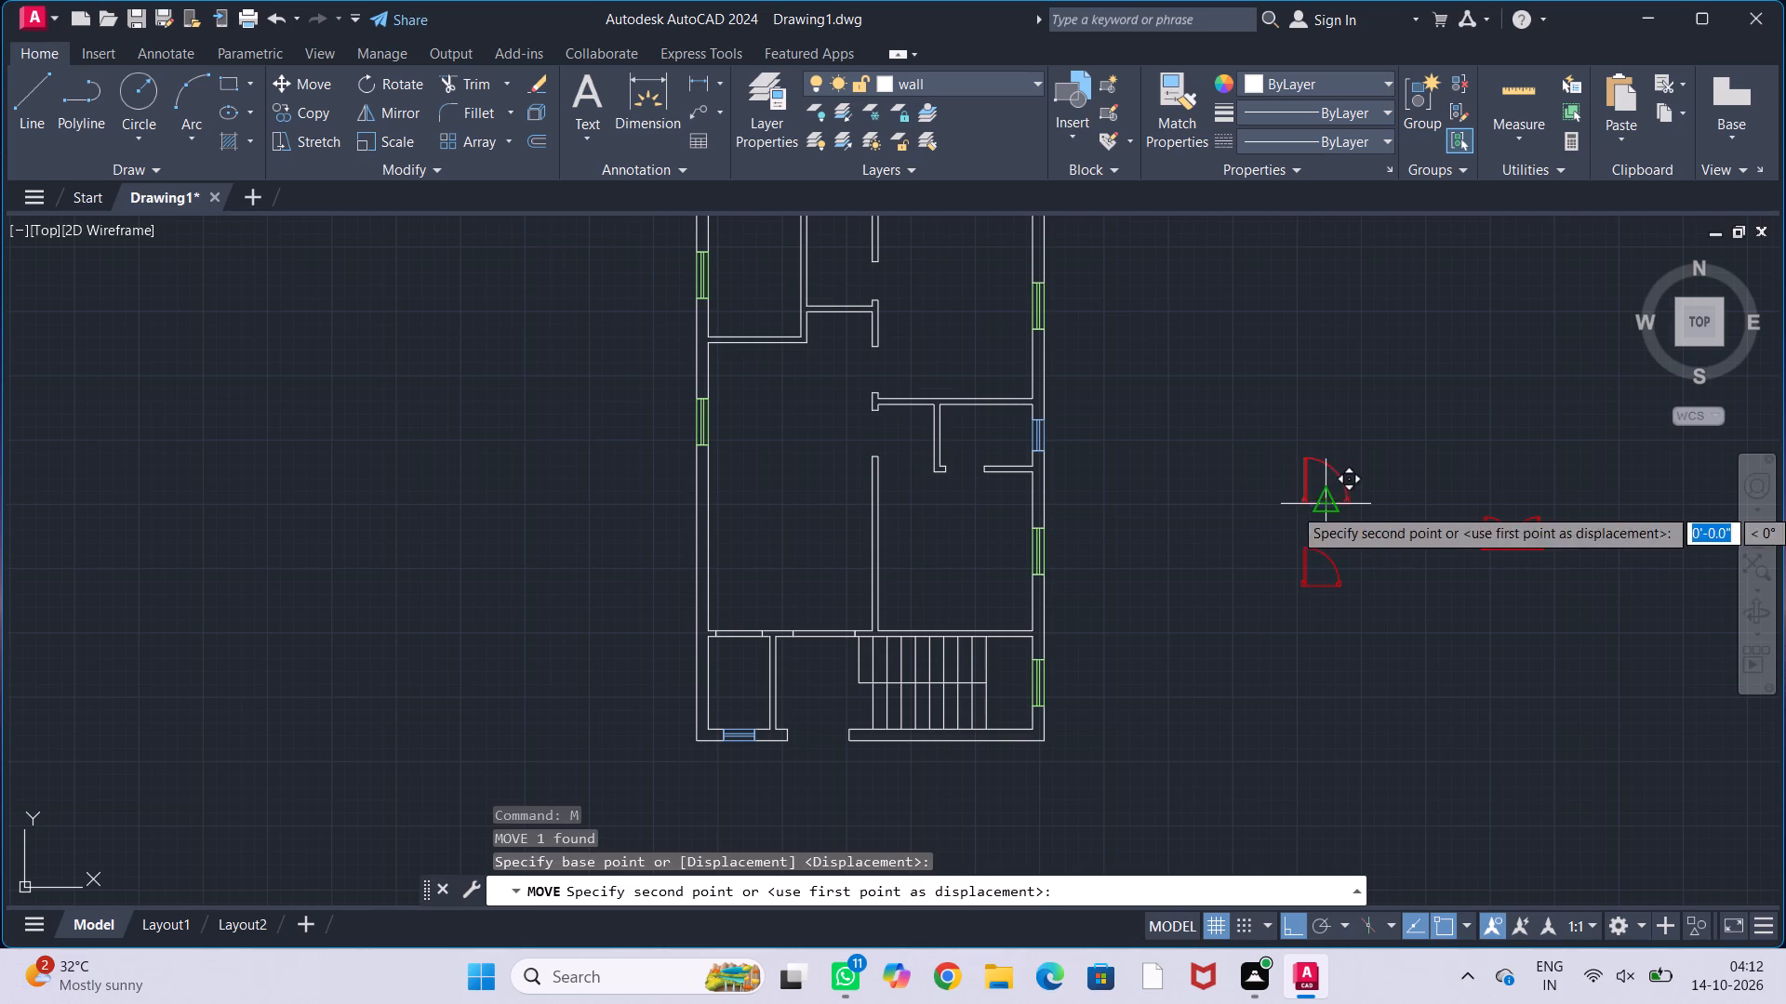
{"action": "middle_click_drag", "start_coordinate": [1080, 444], "coordinate": [1168, 558]}
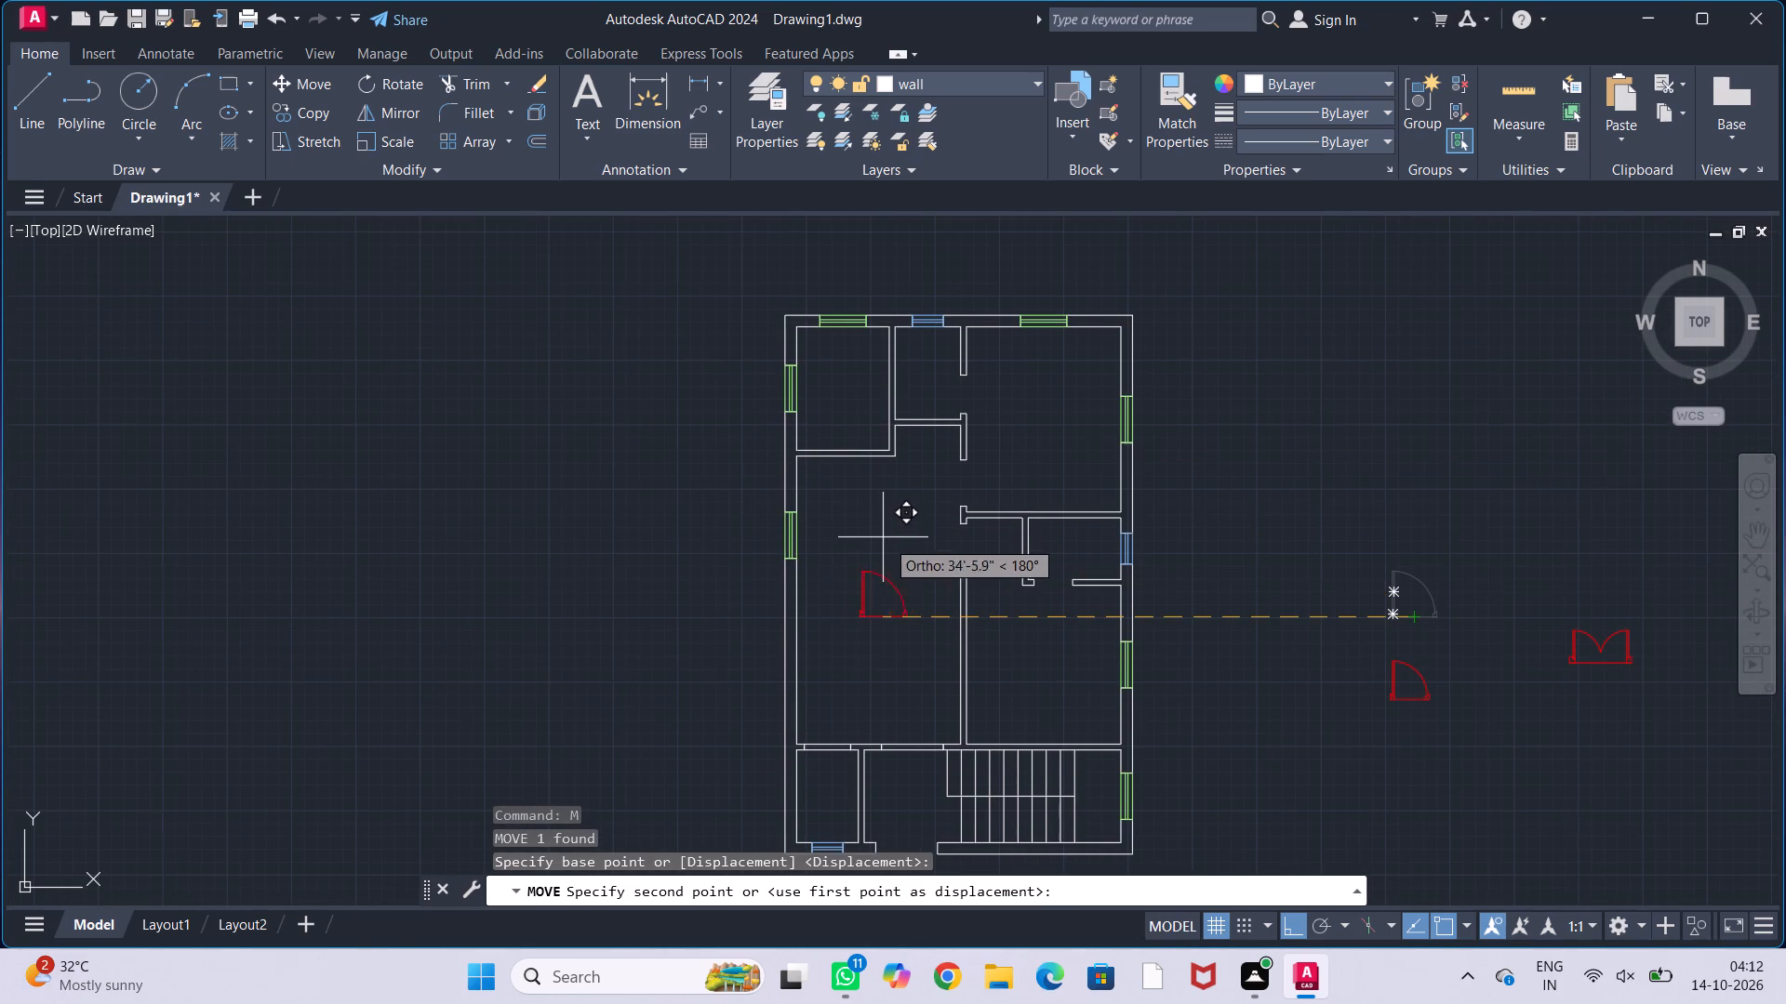
{"action": "left_click", "coordinate": [890, 542]}
{"action": "key", "text": "Escape"}
{"action": "key", "text": "Escape"}
{"action": "key", "text": "Escape"}
{"action": "key", "text": "Escape"}
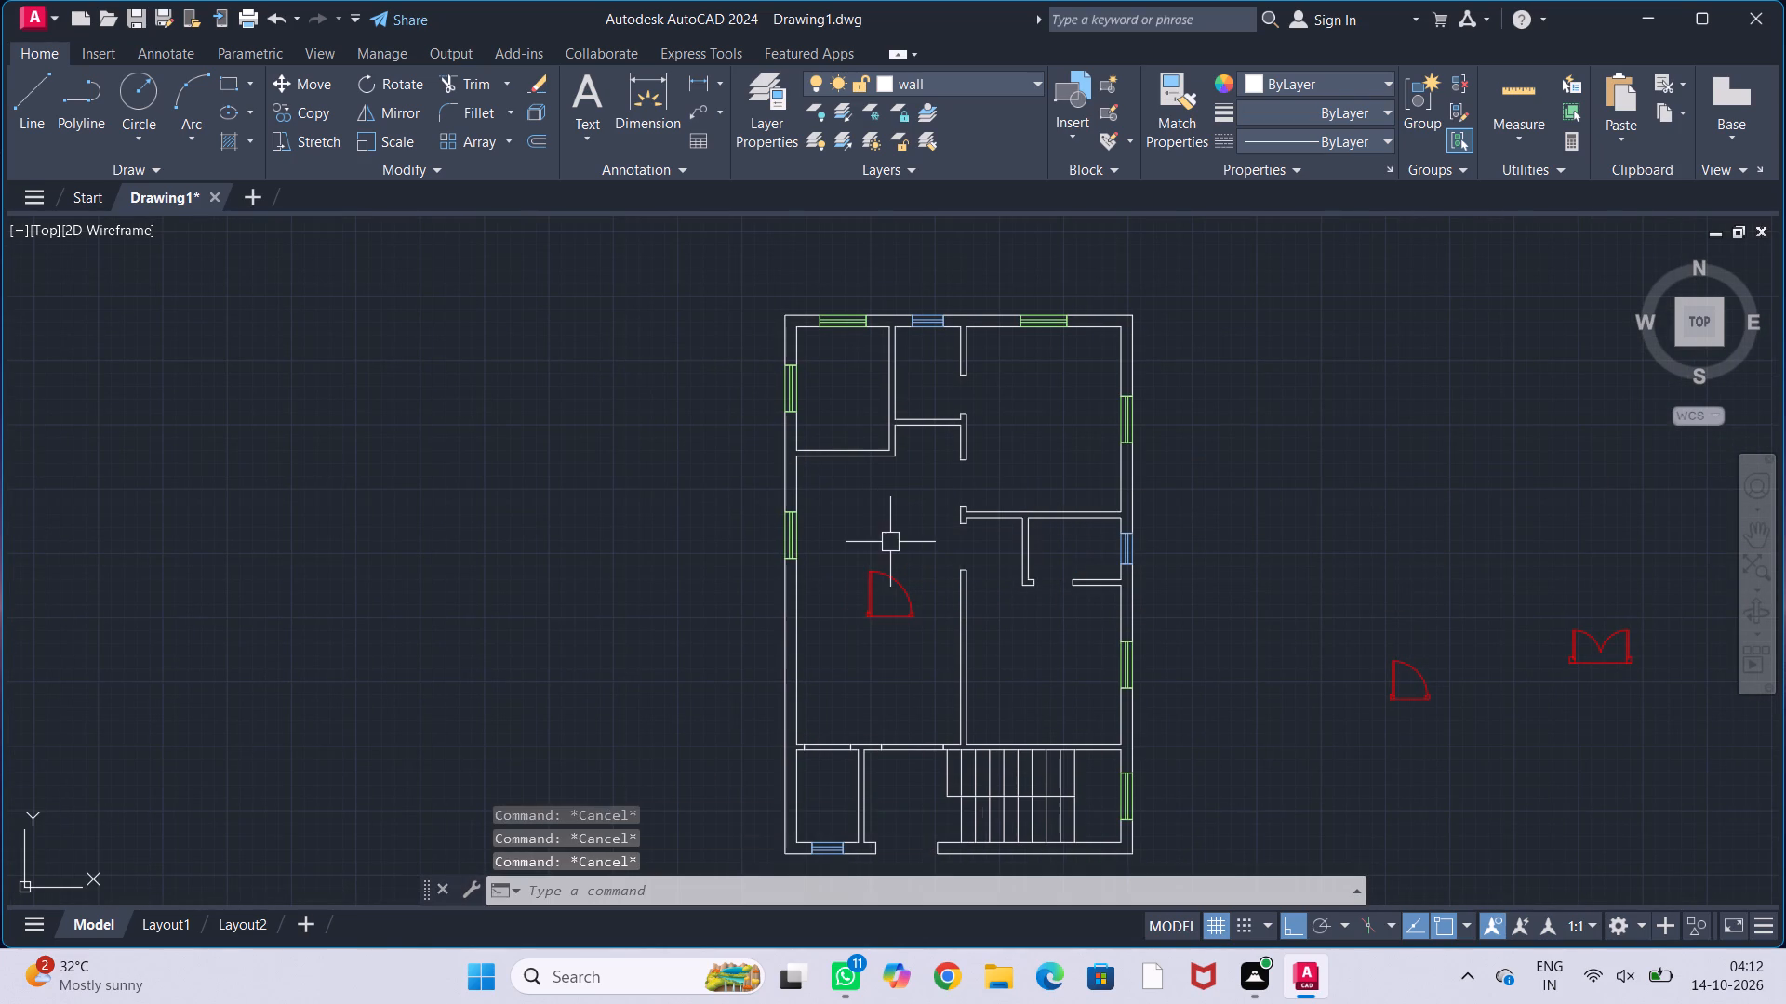
Move the double door block by its bottom-left corner into the bottom outer wall's entrance opening.
{"action": "middle_click", "coordinate": [890, 542]}
{"action": "left_click", "coordinate": [1612, 660]}
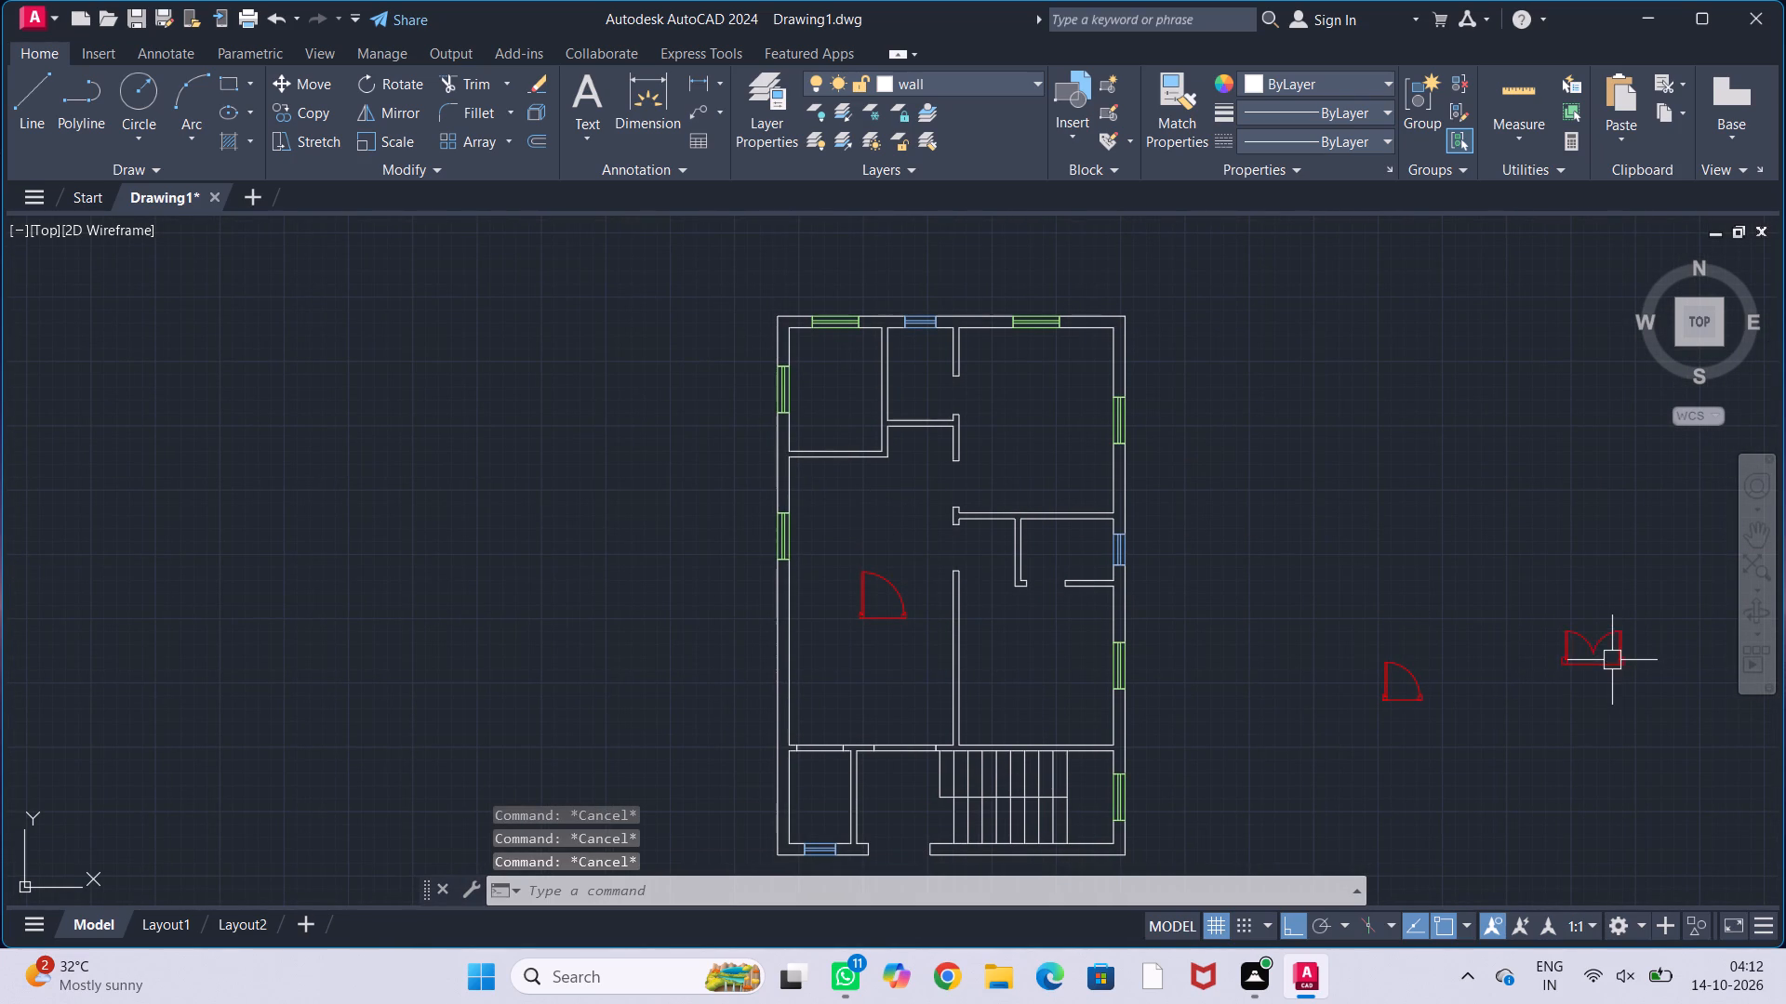
{"action": "key", "text": "m"}
{"action": "key", "text": "Return"}
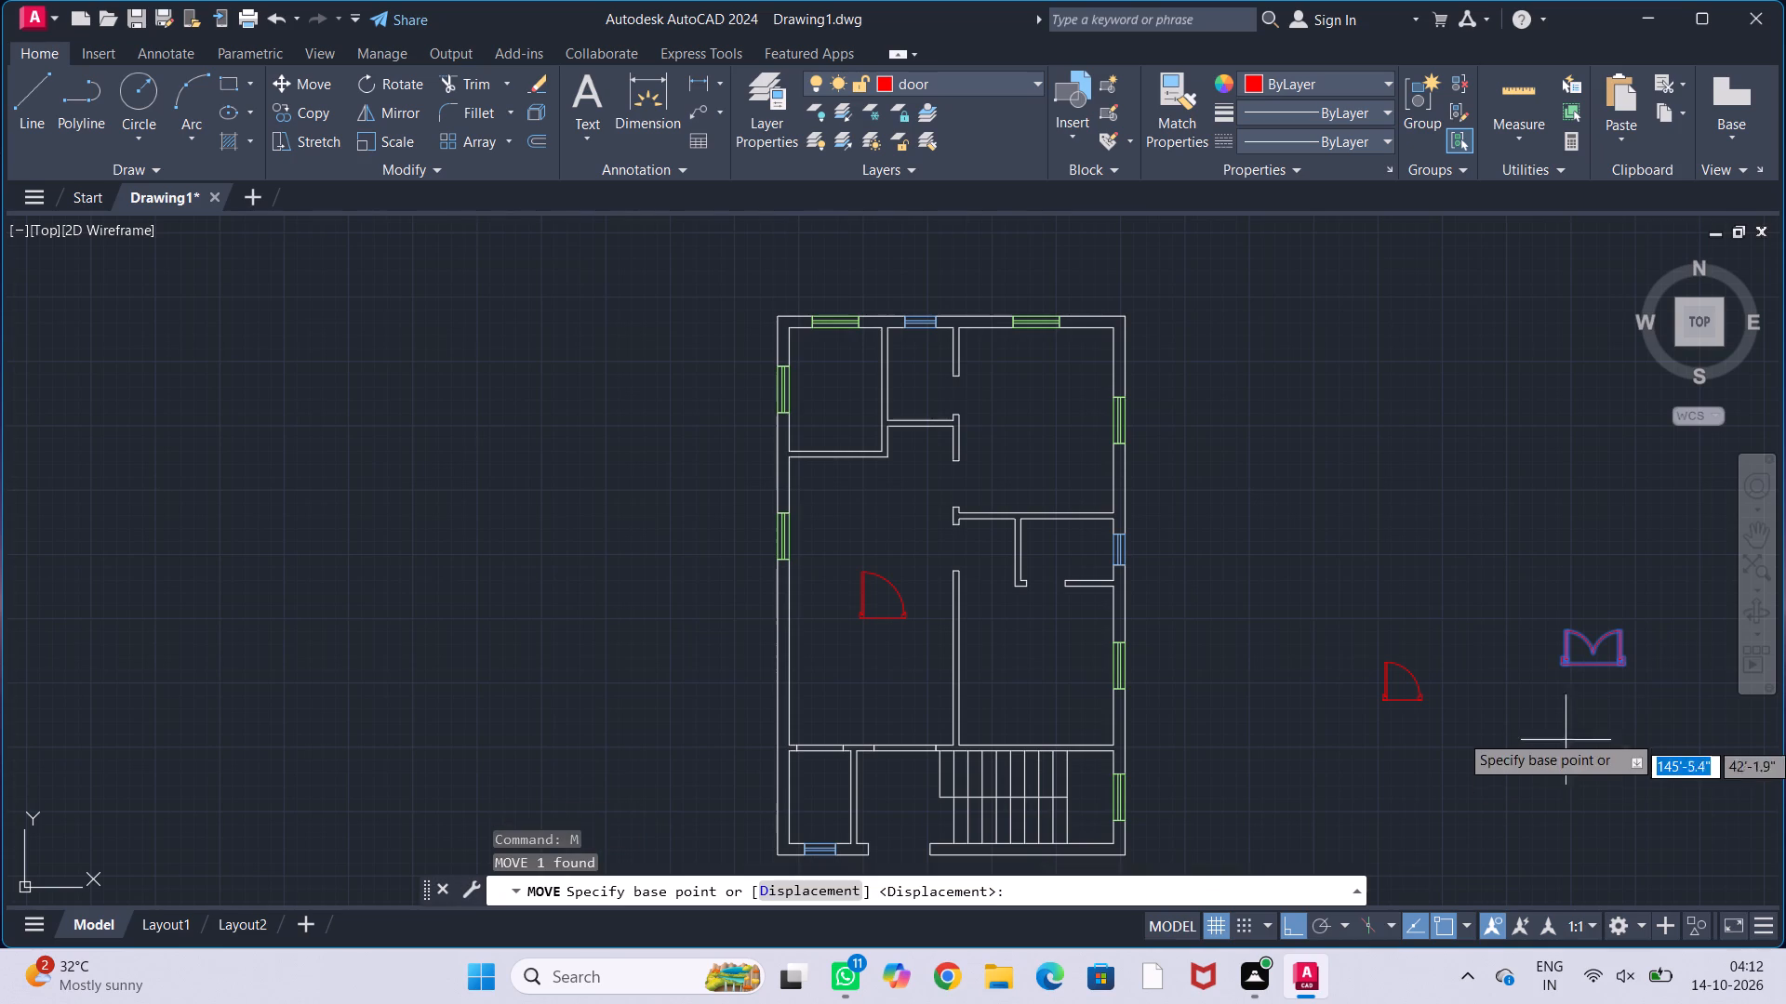
{"action": "scroll", "coordinate": [1604, 687], "scroll_direction": "up", "scroll_amount": 2}
{"action": "scroll", "coordinate": [1534, 643], "scroll_direction": "up", "scroll_amount": 1}
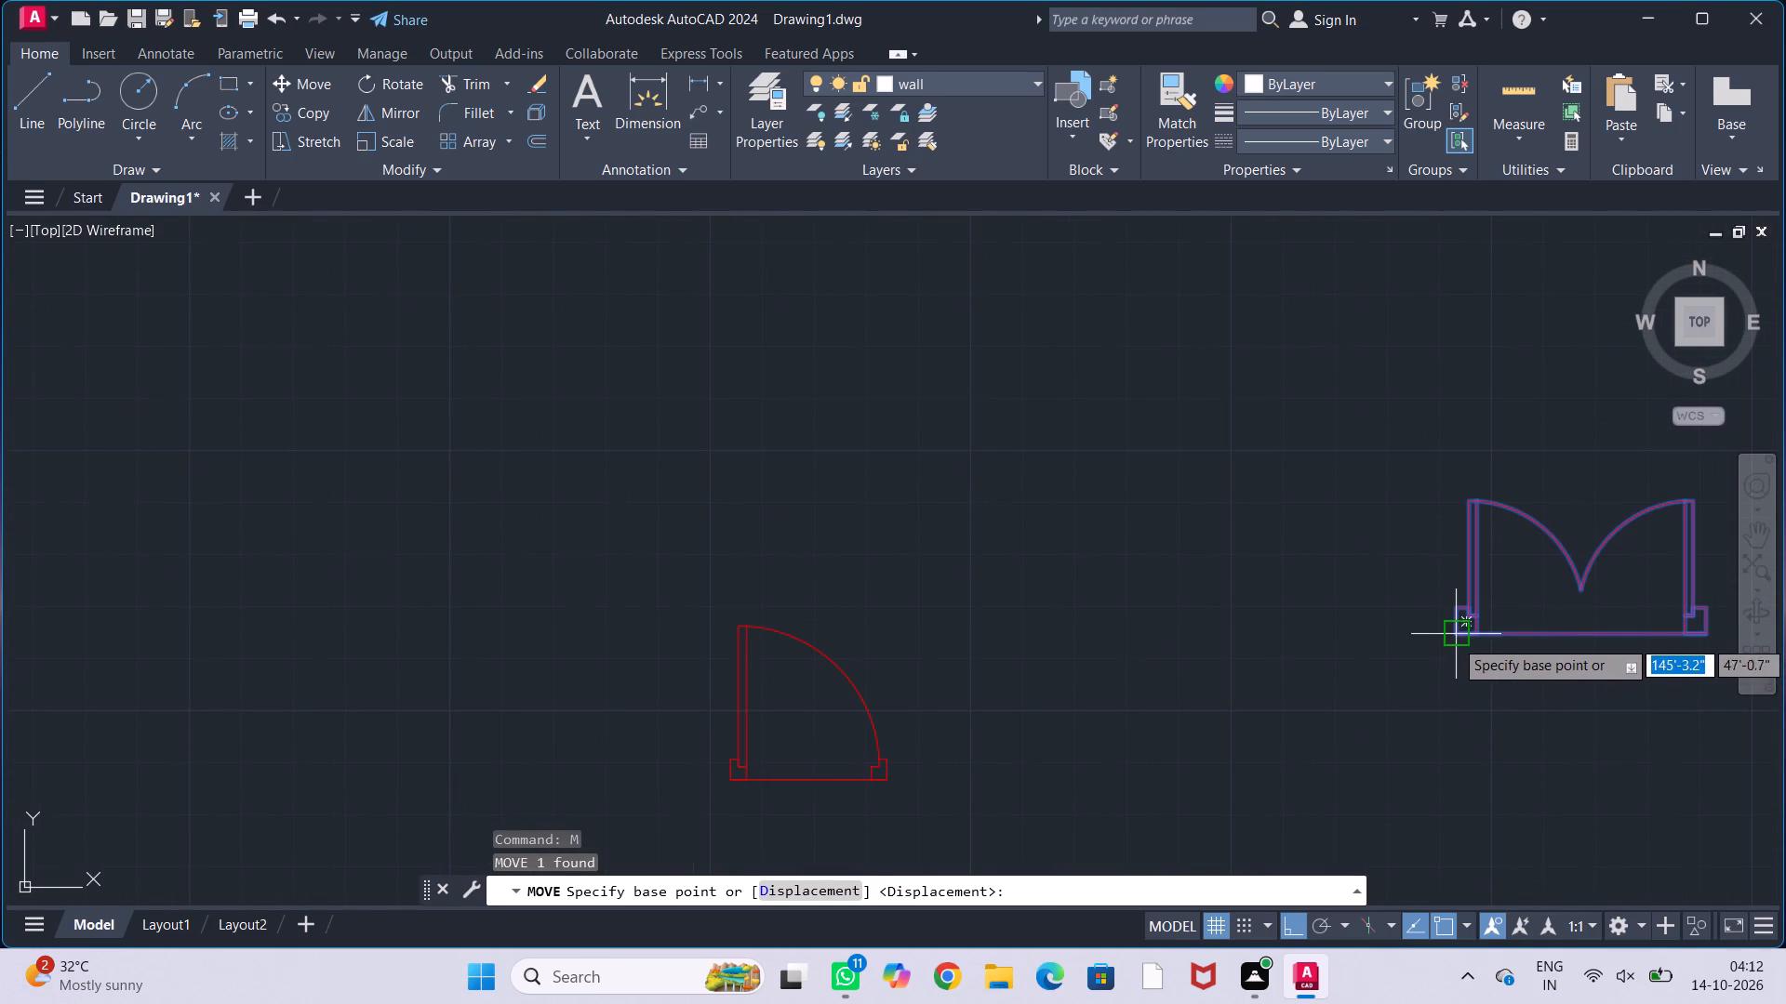
{"action": "left_click", "coordinate": [1455, 638]}
{"action": "scroll", "coordinate": [1246, 699], "scroll_direction": "down", "scroll_amount": 3}
{"action": "middle_click_drag", "start_coordinate": [1233, 696], "coordinate": [1530, 481]}
{"action": "scroll", "coordinate": [896, 652], "scroll_direction": "up", "scroll_amount": 2}
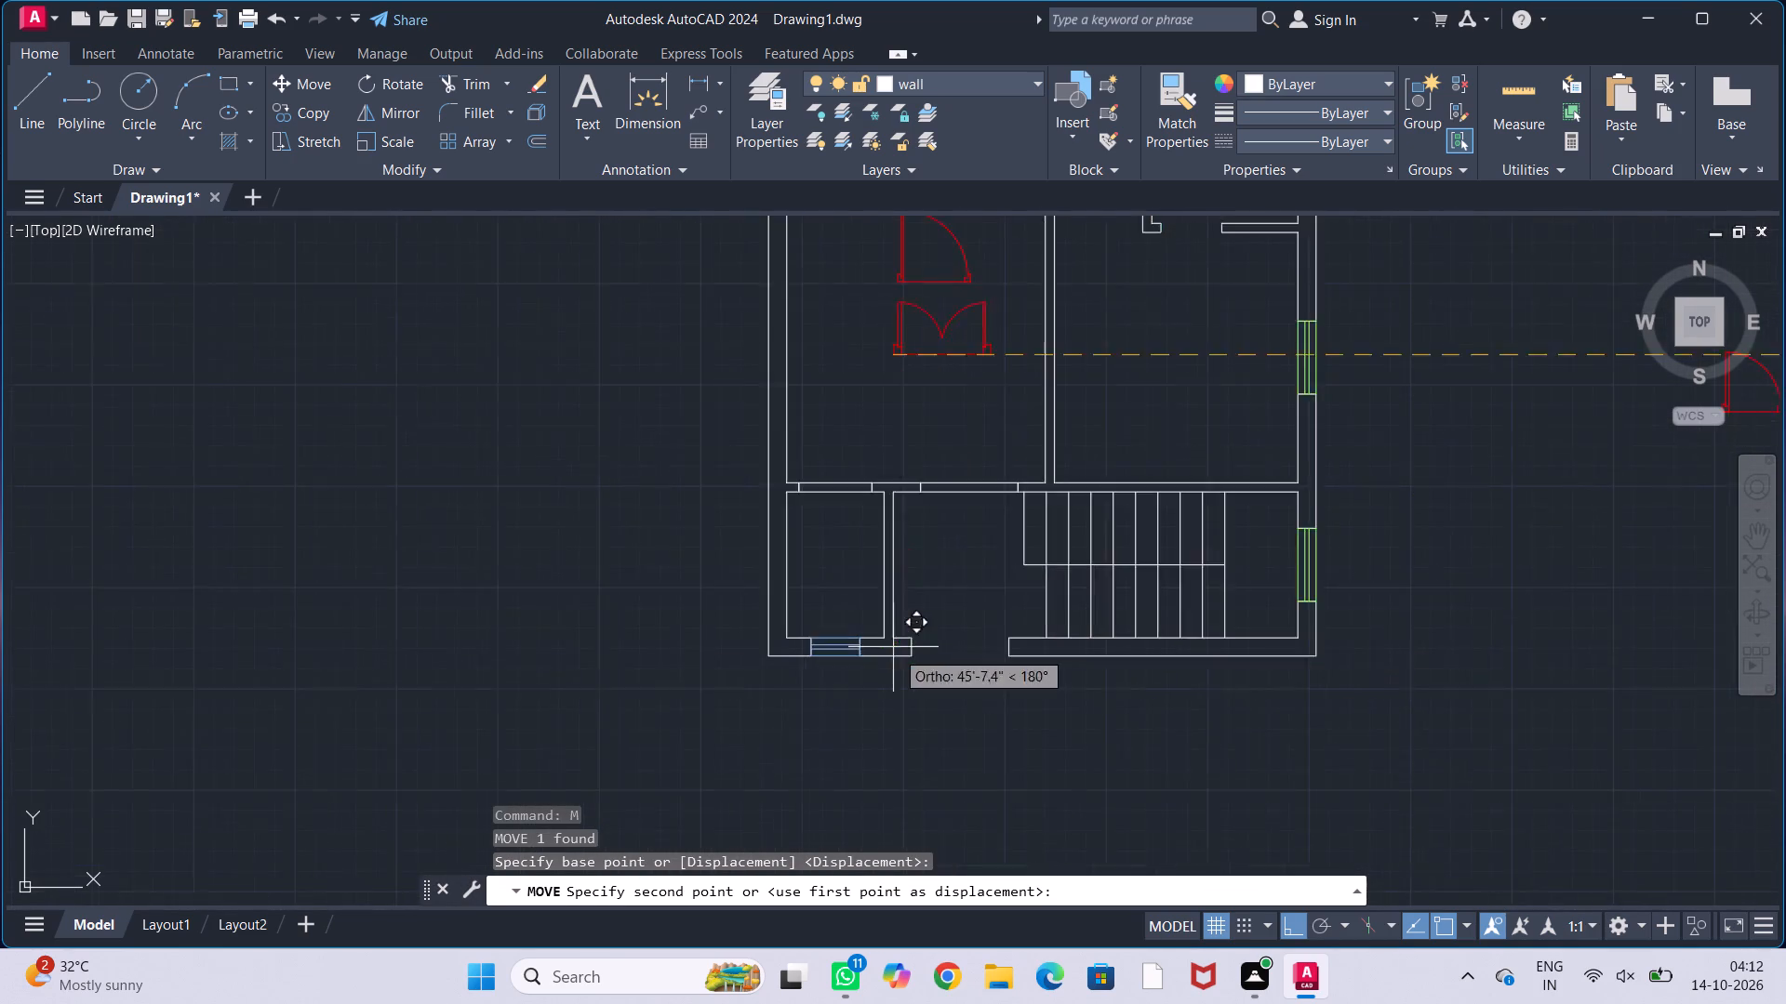
{"action": "scroll", "coordinate": [902, 658], "scroll_direction": "up", "scroll_amount": 1}
{"action": "left_click", "coordinate": [932, 664]}
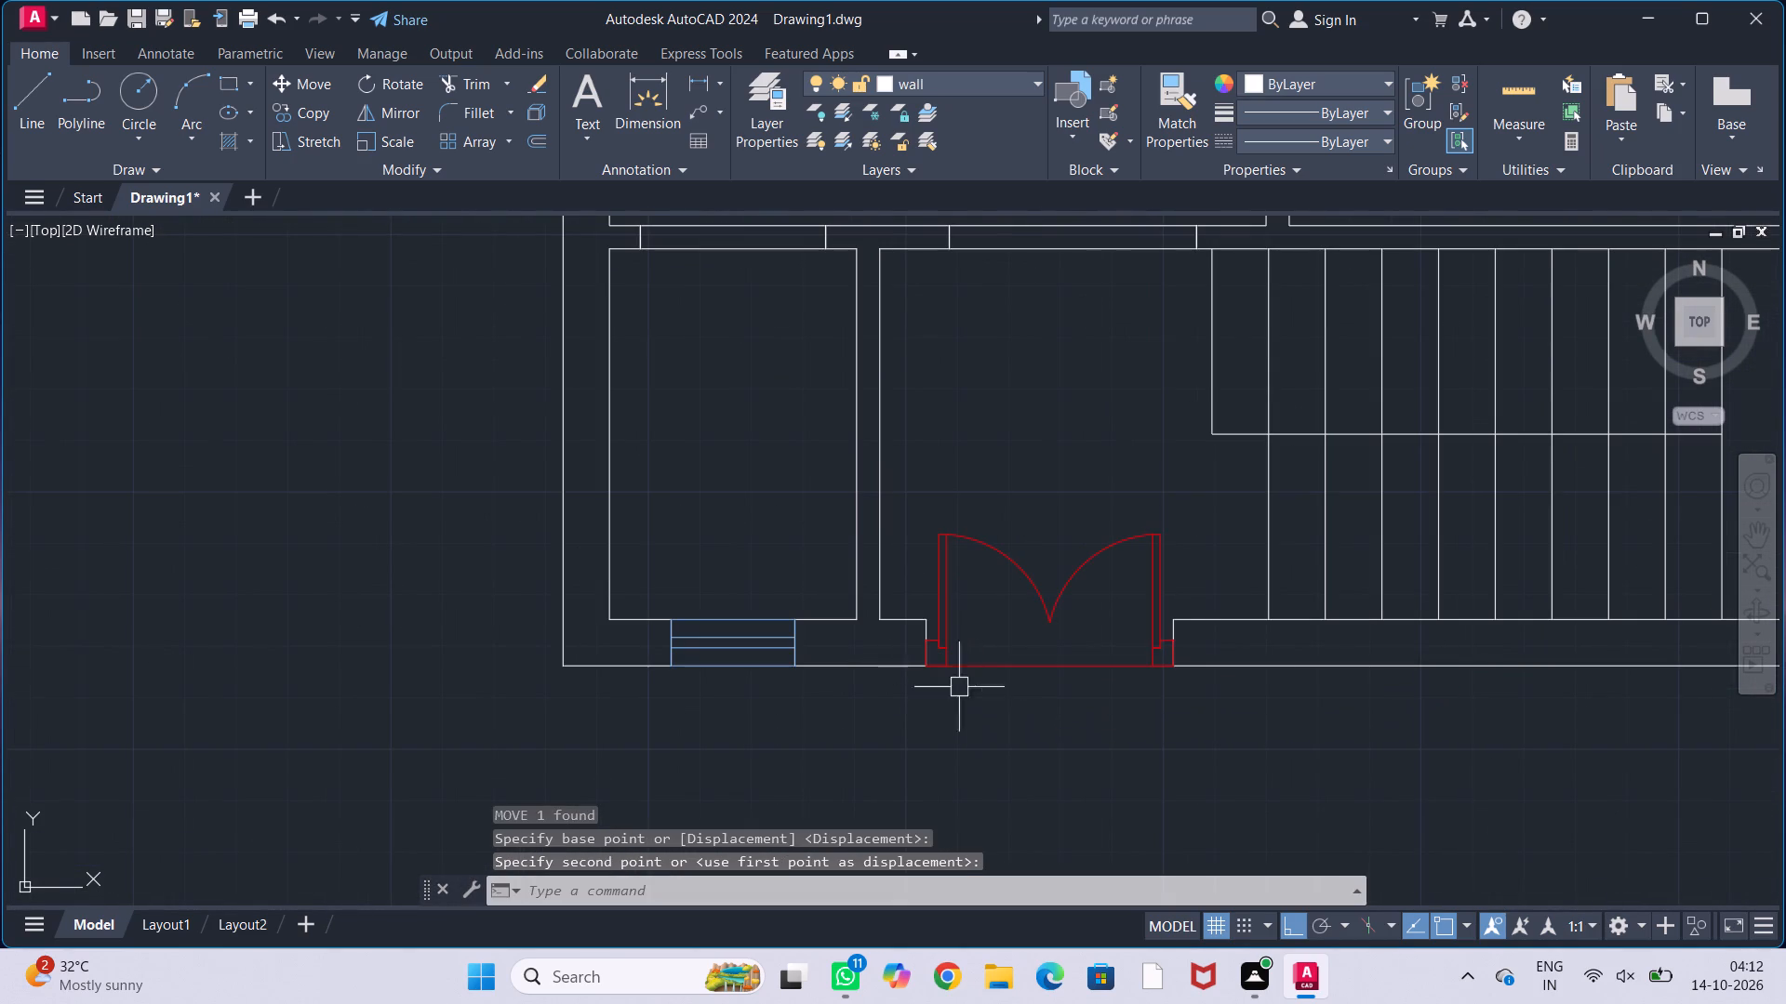
{"action": "key", "text": "Escape"}
{"action": "key", "text": "Escape"}
{"action": "key", "text": "Escape"}
{"action": "key", "text": "Escape"}
Rotate the single door block in the large left room by 270° about the midpoint of its bottom edge.
{"action": "scroll", "coordinate": [1020, 692], "scroll_direction": "down", "scroll_amount": 4}
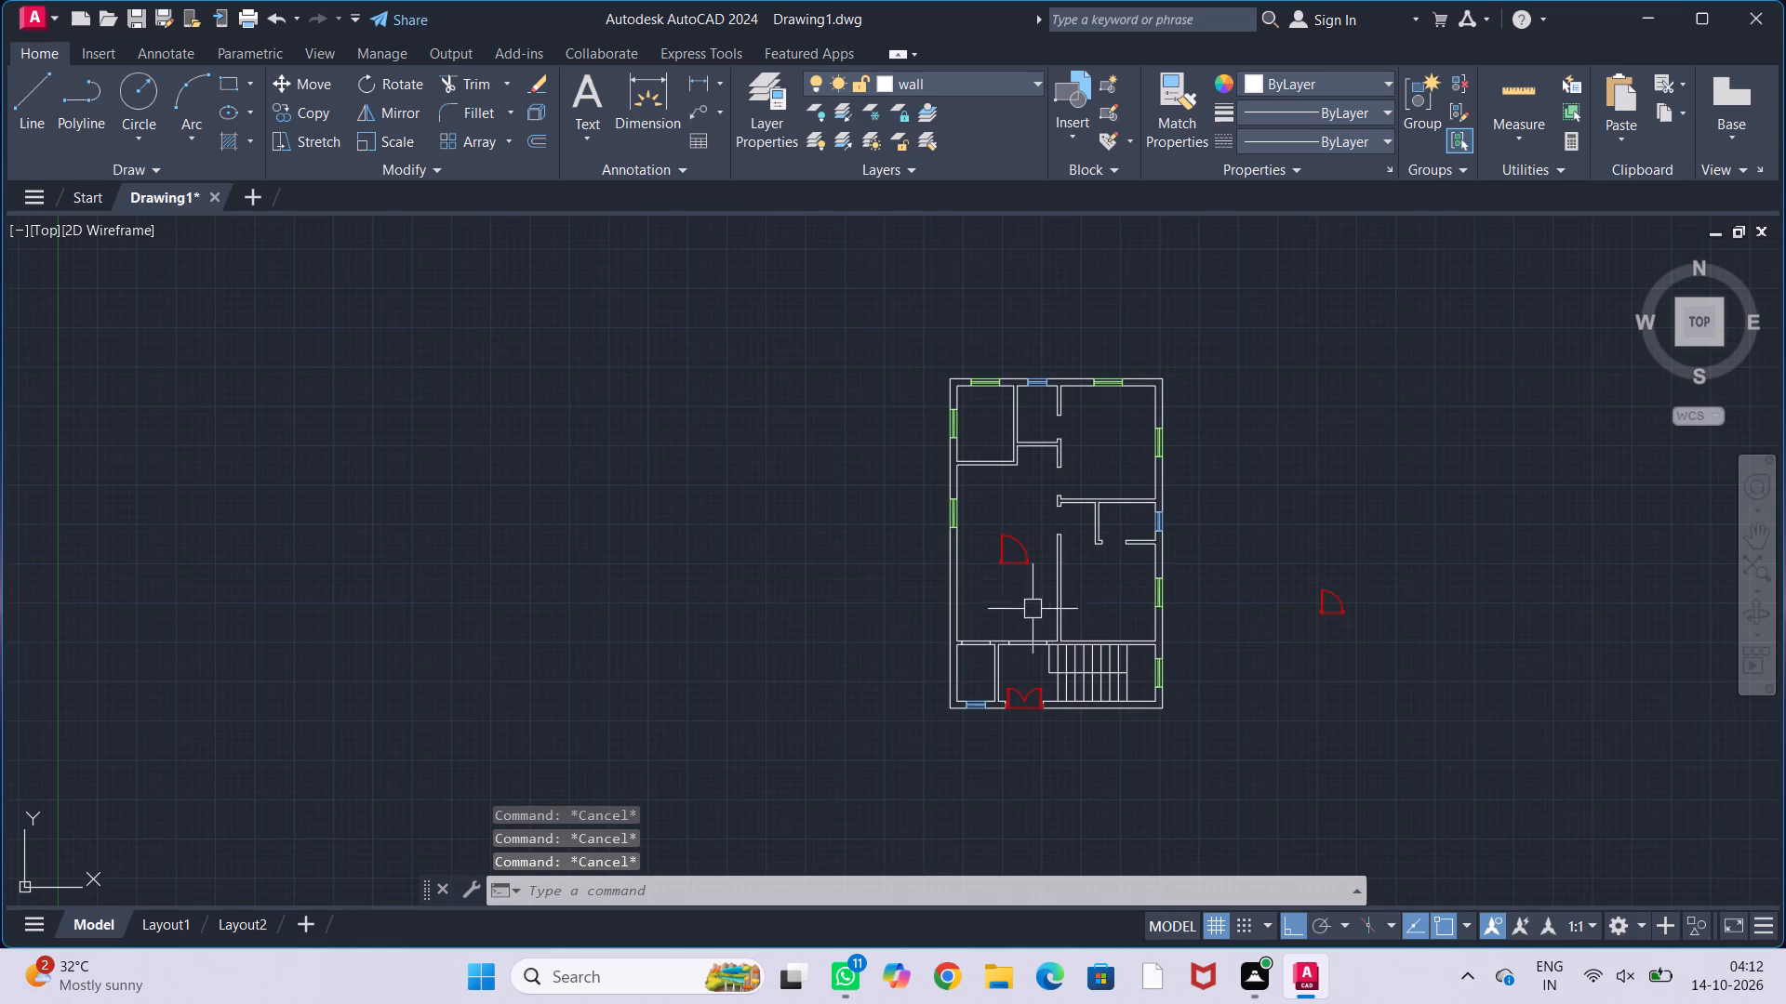
{"action": "middle_click_drag", "start_coordinate": [1033, 596], "coordinate": [973, 694]}
{"action": "scroll", "coordinate": [969, 567], "scroll_direction": "up", "scroll_amount": 2}
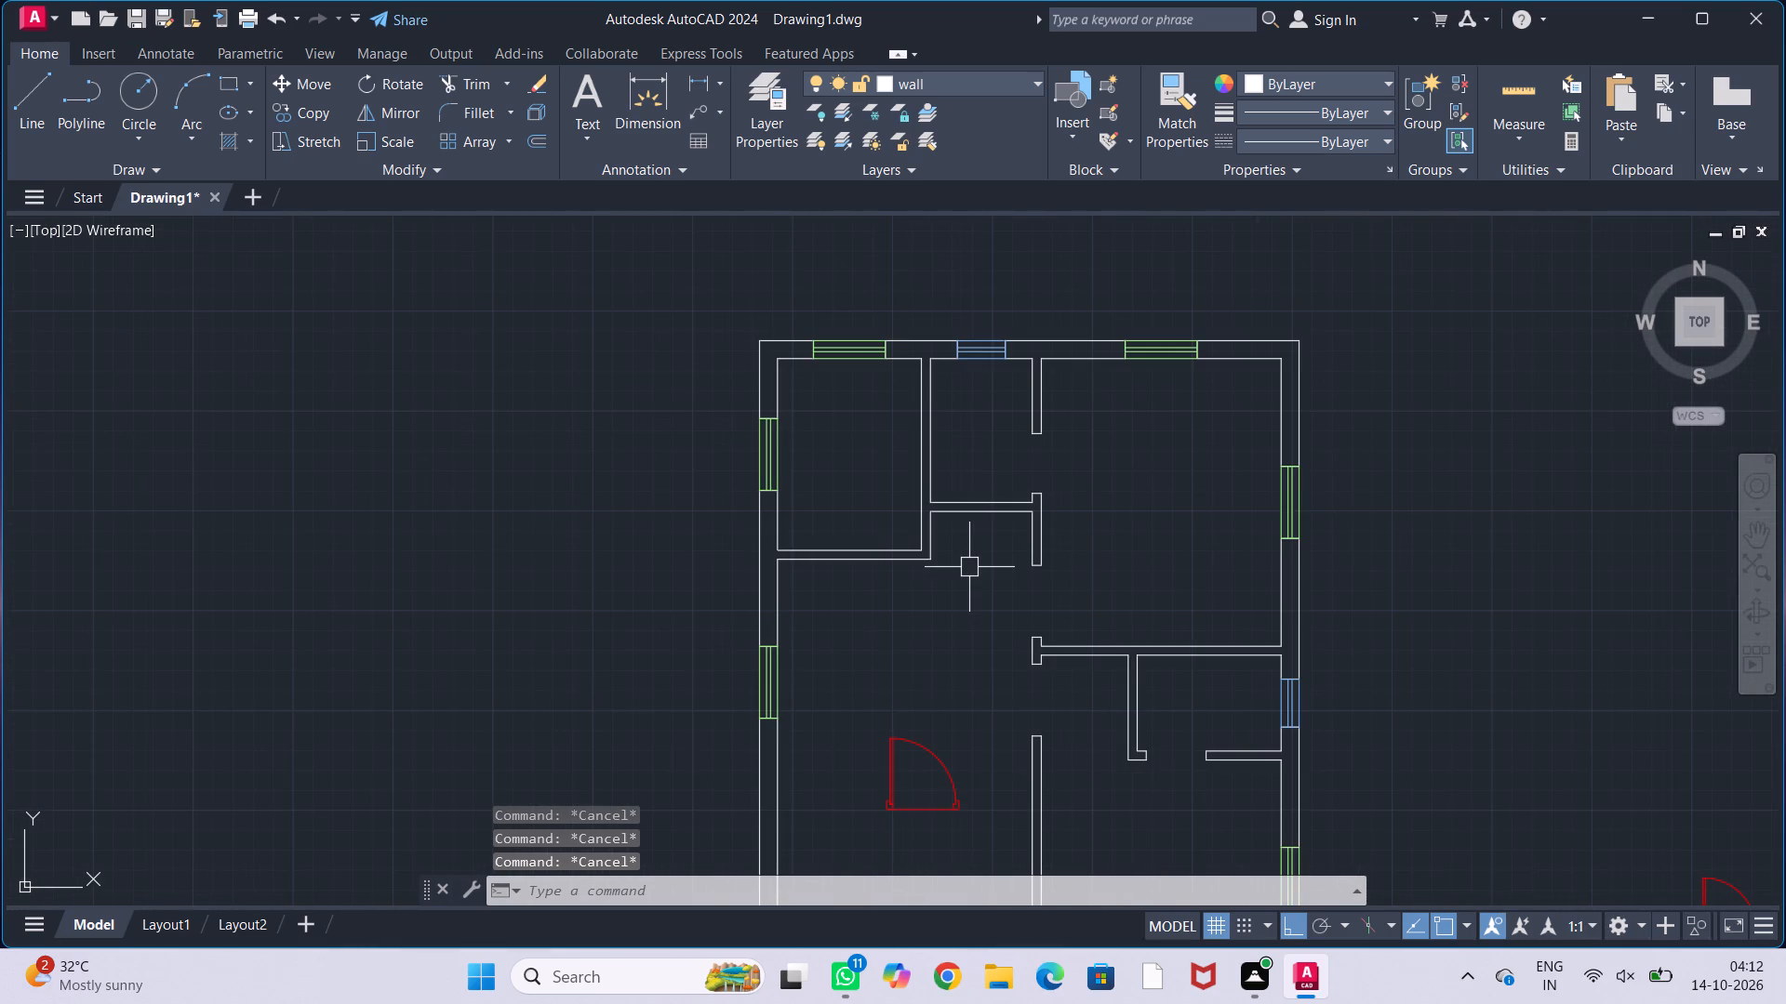
{"action": "middle_click_drag", "start_coordinate": [1005, 733], "coordinate": [1067, 577]}
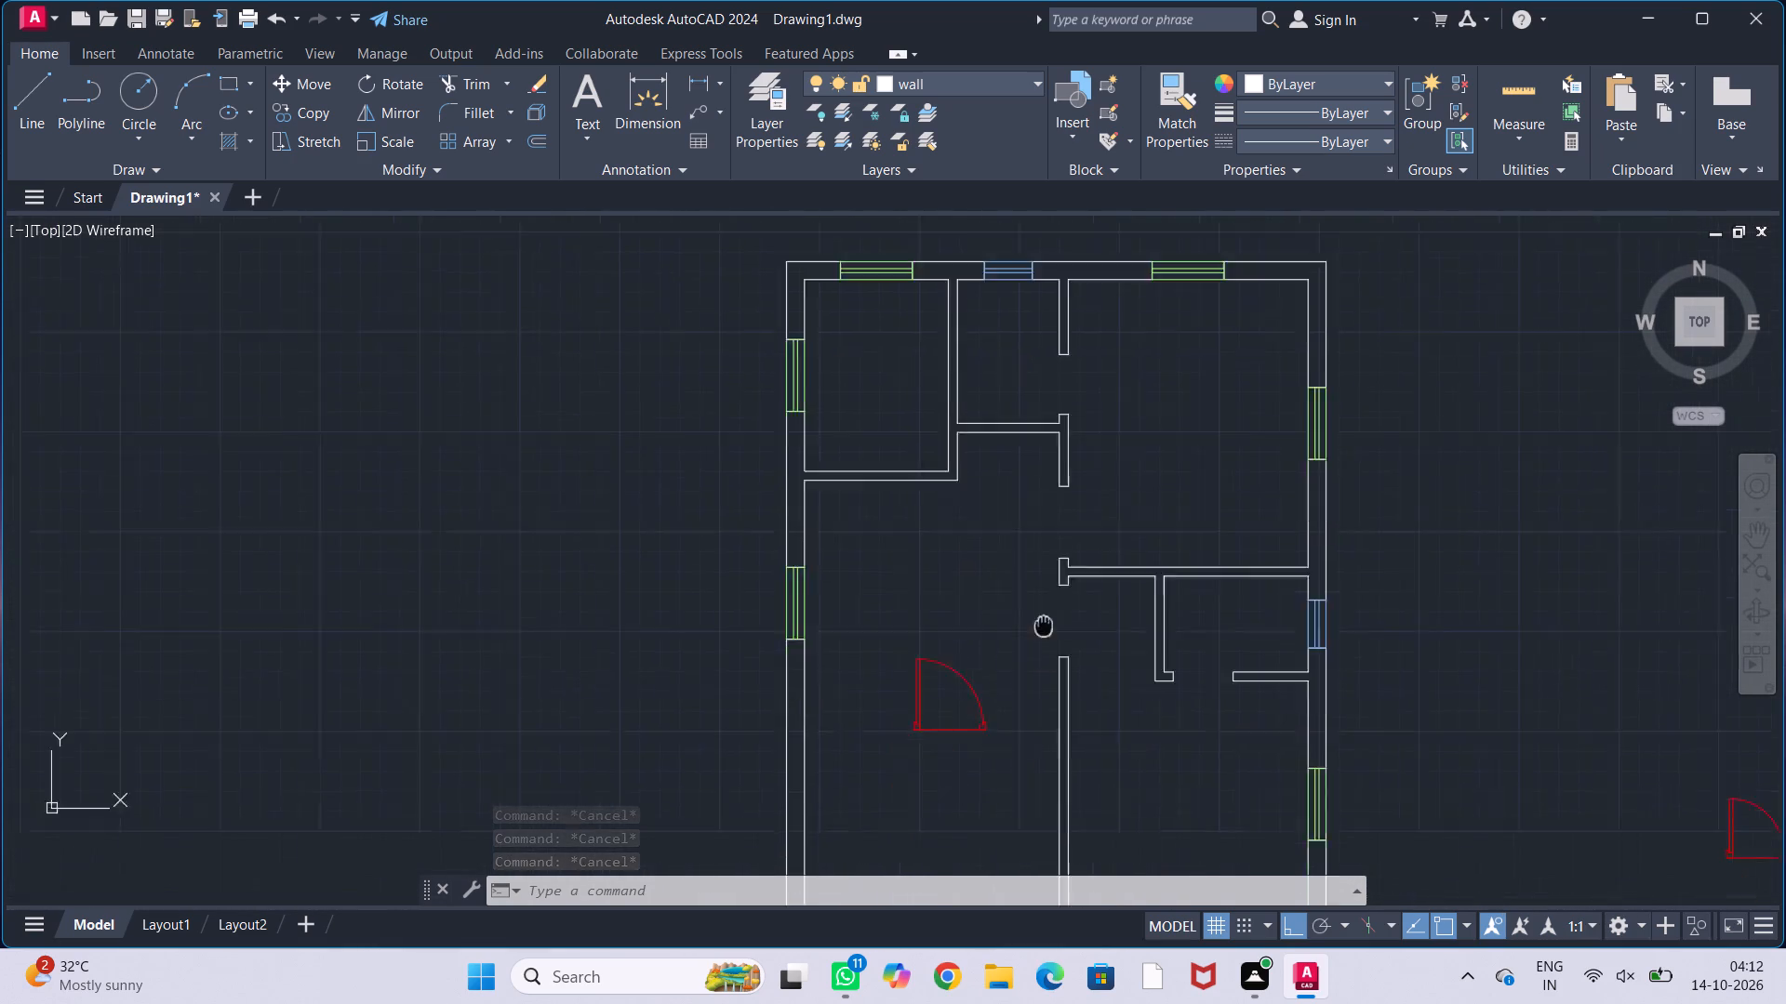
{"action": "middle_click_drag", "start_coordinate": [1067, 577], "coordinate": [1067, 575]}
{"action": "left_click", "coordinate": [1030, 610]}
{"action": "left_click", "coordinate": [1002, 641]}
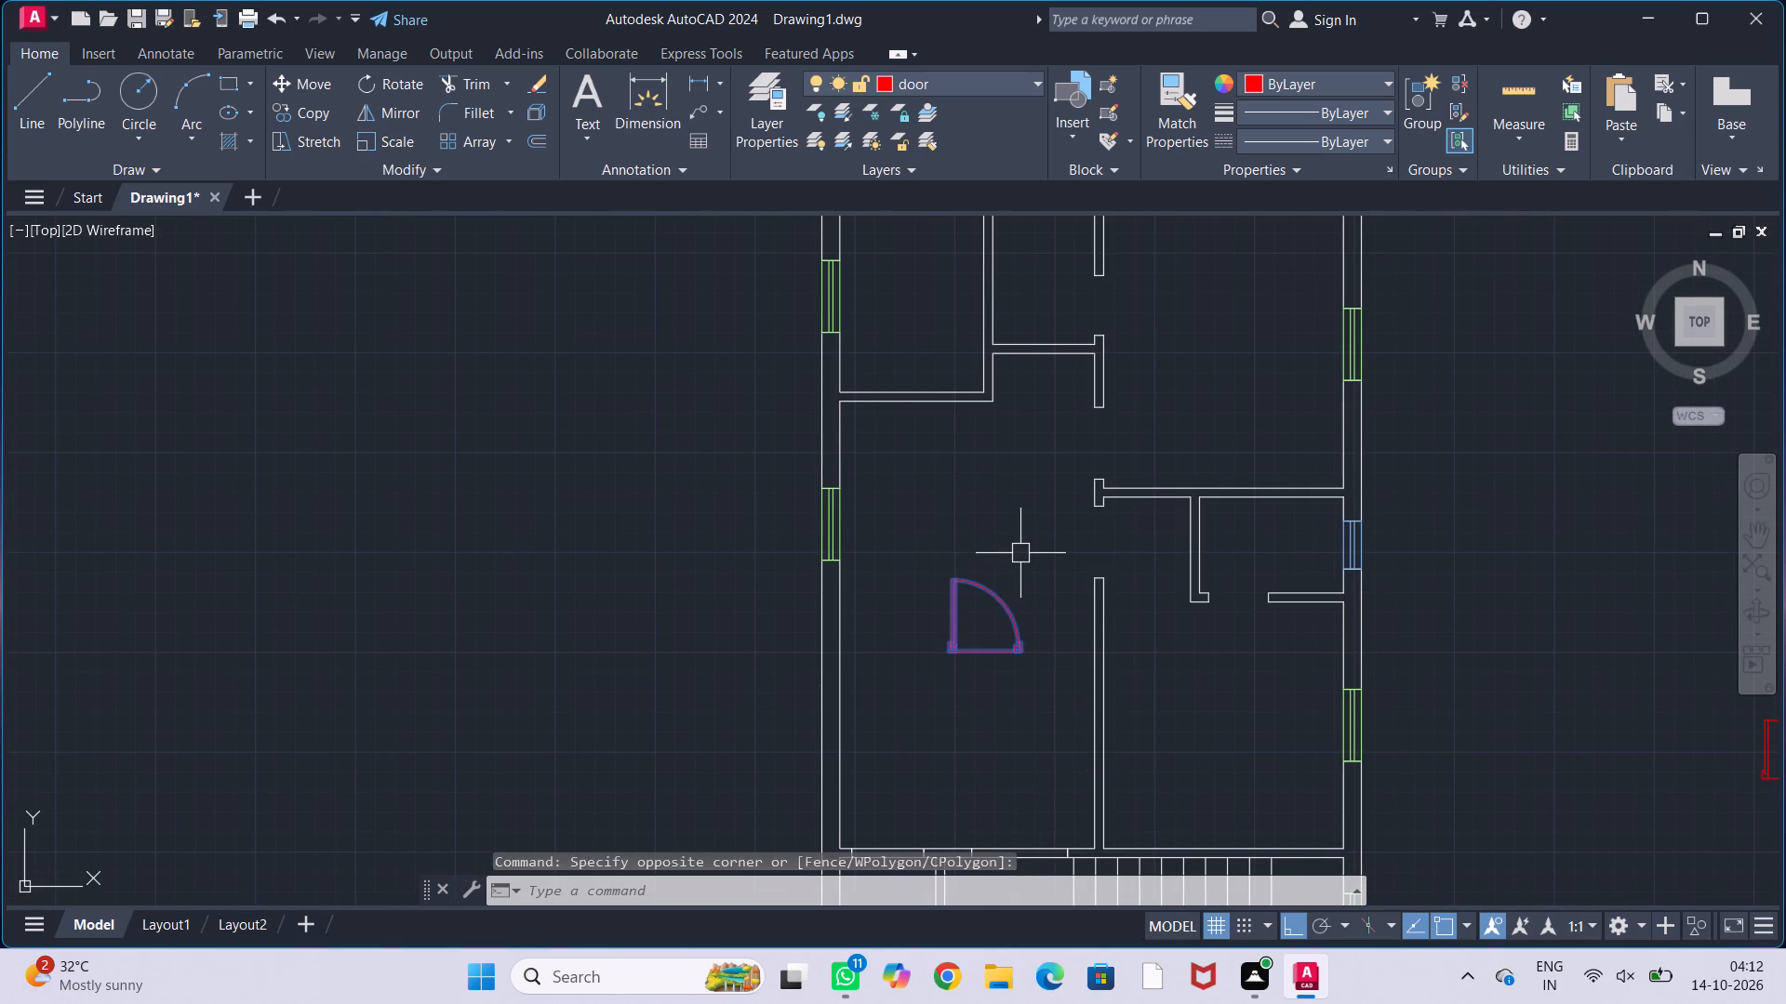
{"action": "middle_click_drag", "start_coordinate": [1038, 527], "coordinate": [1047, 498]}
{"action": "middle_click_drag", "start_coordinate": [1047, 498], "coordinate": [1003, 561]}
{"action": "scroll", "coordinate": [1002, 561], "scroll_direction": "up", "scroll_amount": 1}
{"action": "middle_click_drag", "start_coordinate": [990, 579], "coordinate": [1004, 536]}
{"action": "type", "text": "ro"}
{"action": "key", "text": "Return"}
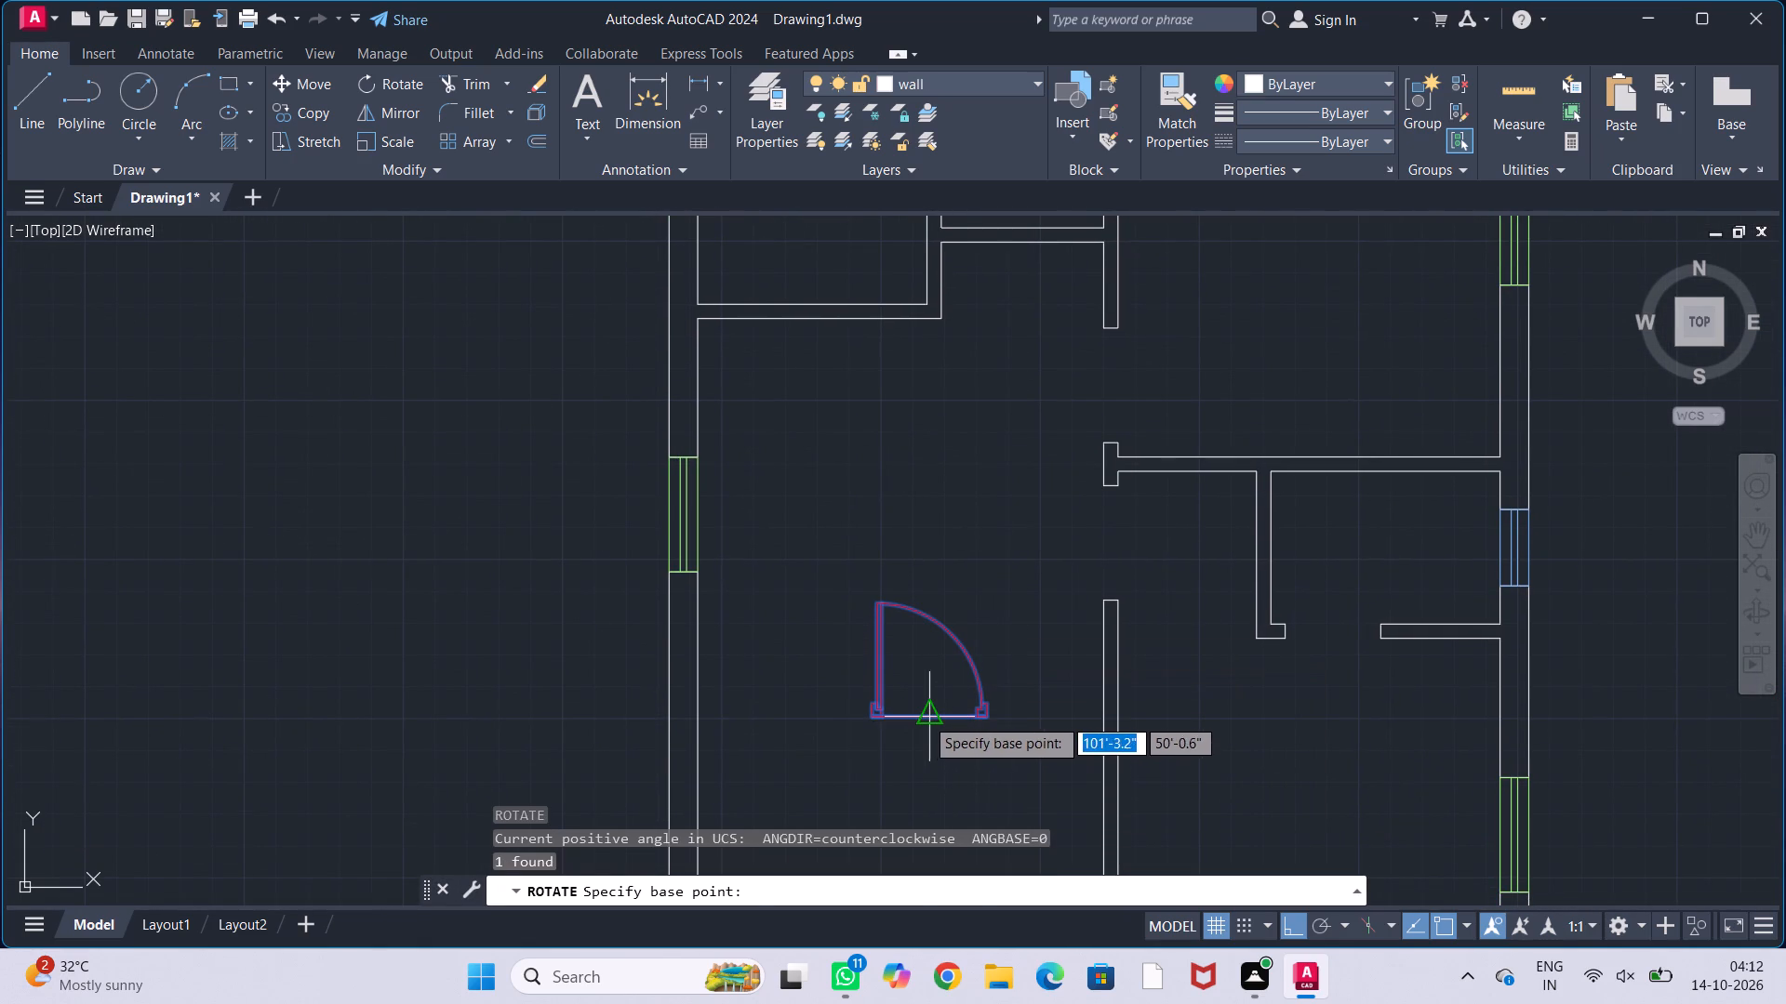
{"action": "left_click", "coordinate": [925, 717]}
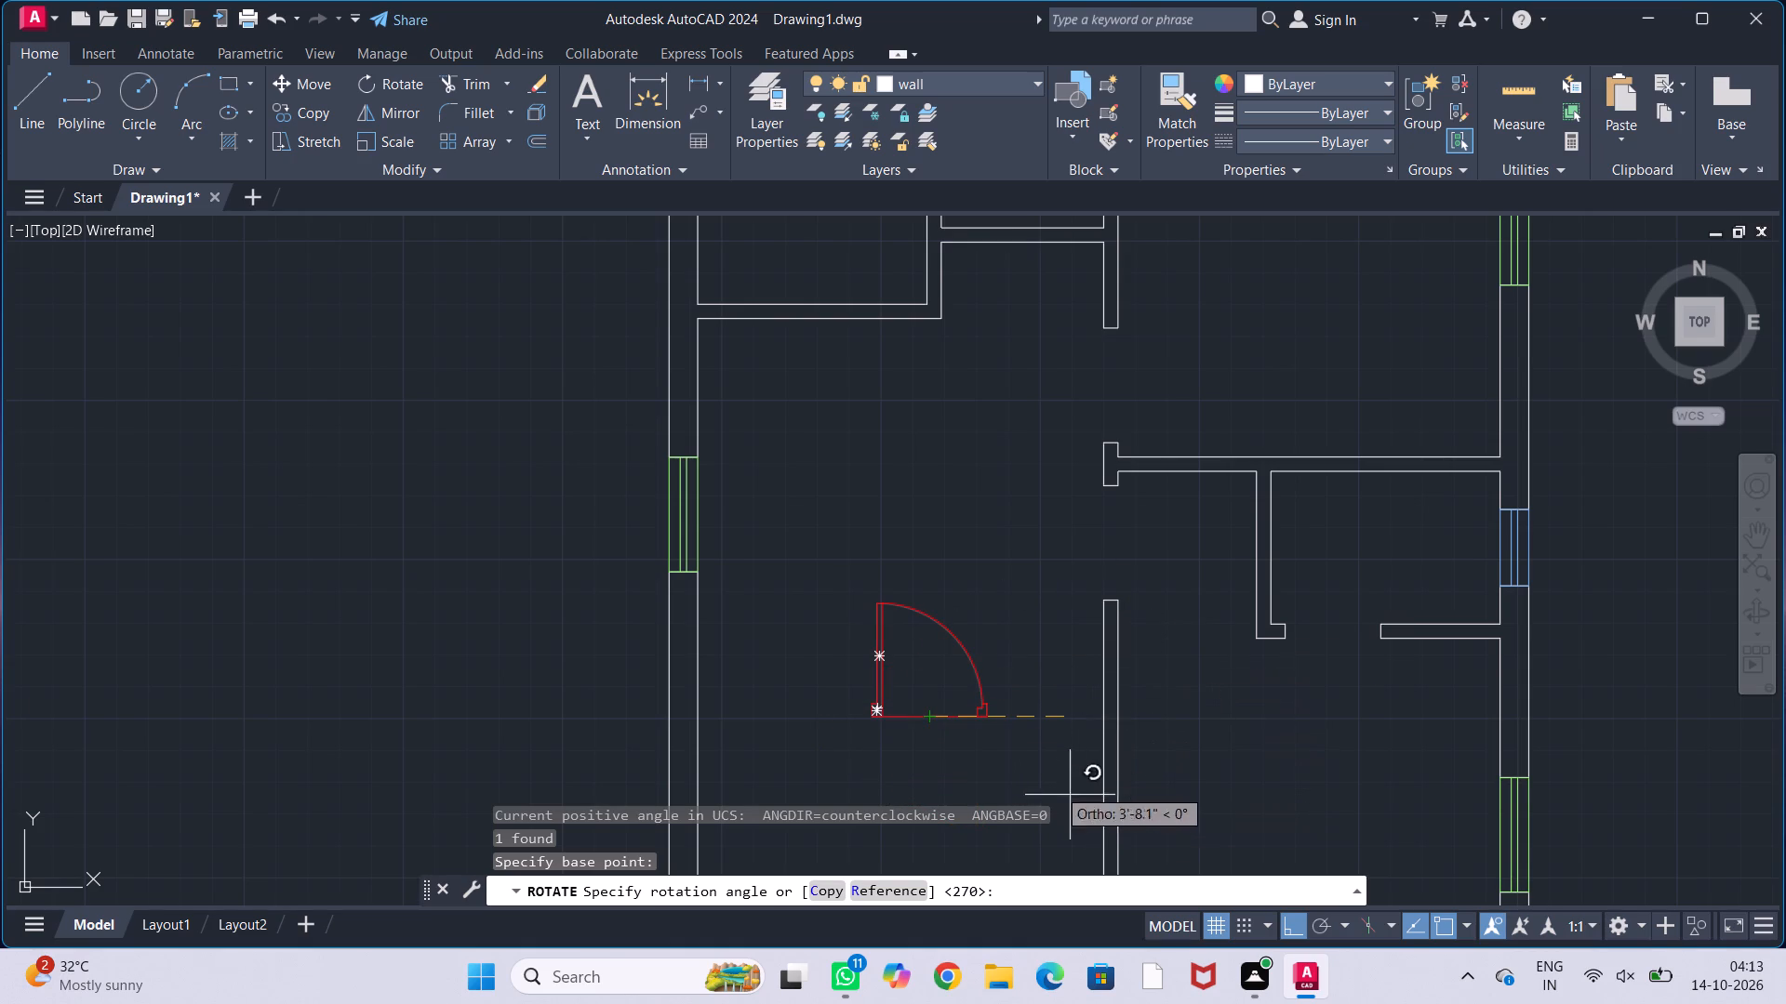
{"action": "left_click", "coordinate": [953, 863]}
{"action": "left_click", "coordinate": [1007, 739]}
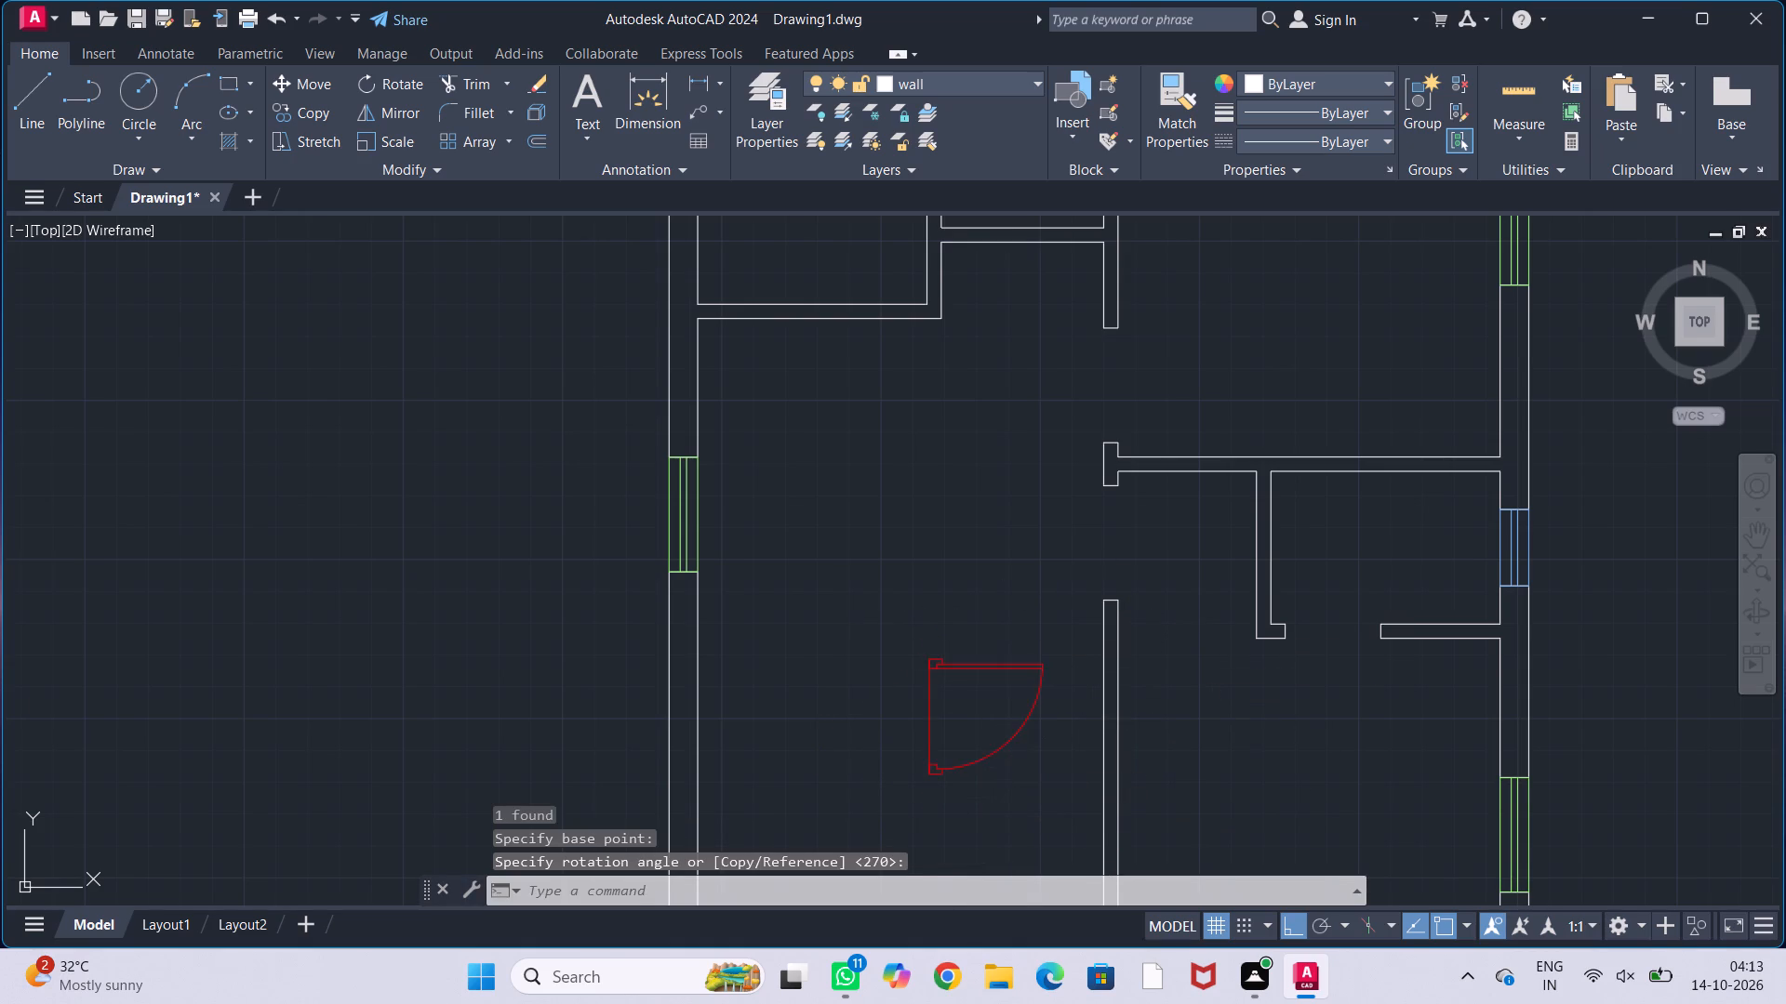
Move the rotated single door block by its top-left corner into the middle wall's lower opening, directly below the short wall stub.
{"action": "key", "text": "m"}
{"action": "key", "text": "Return"}
{"action": "scroll", "coordinate": [885, 642], "scroll_direction": "up", "scroll_amount": 2}
{"action": "scroll", "coordinate": [987, 684], "scroll_direction": "up", "scroll_amount": 1}
{"action": "left_click", "coordinate": [914, 707]}
{"action": "scroll", "coordinate": [1243, 502], "scroll_direction": "down", "scroll_amount": 2}
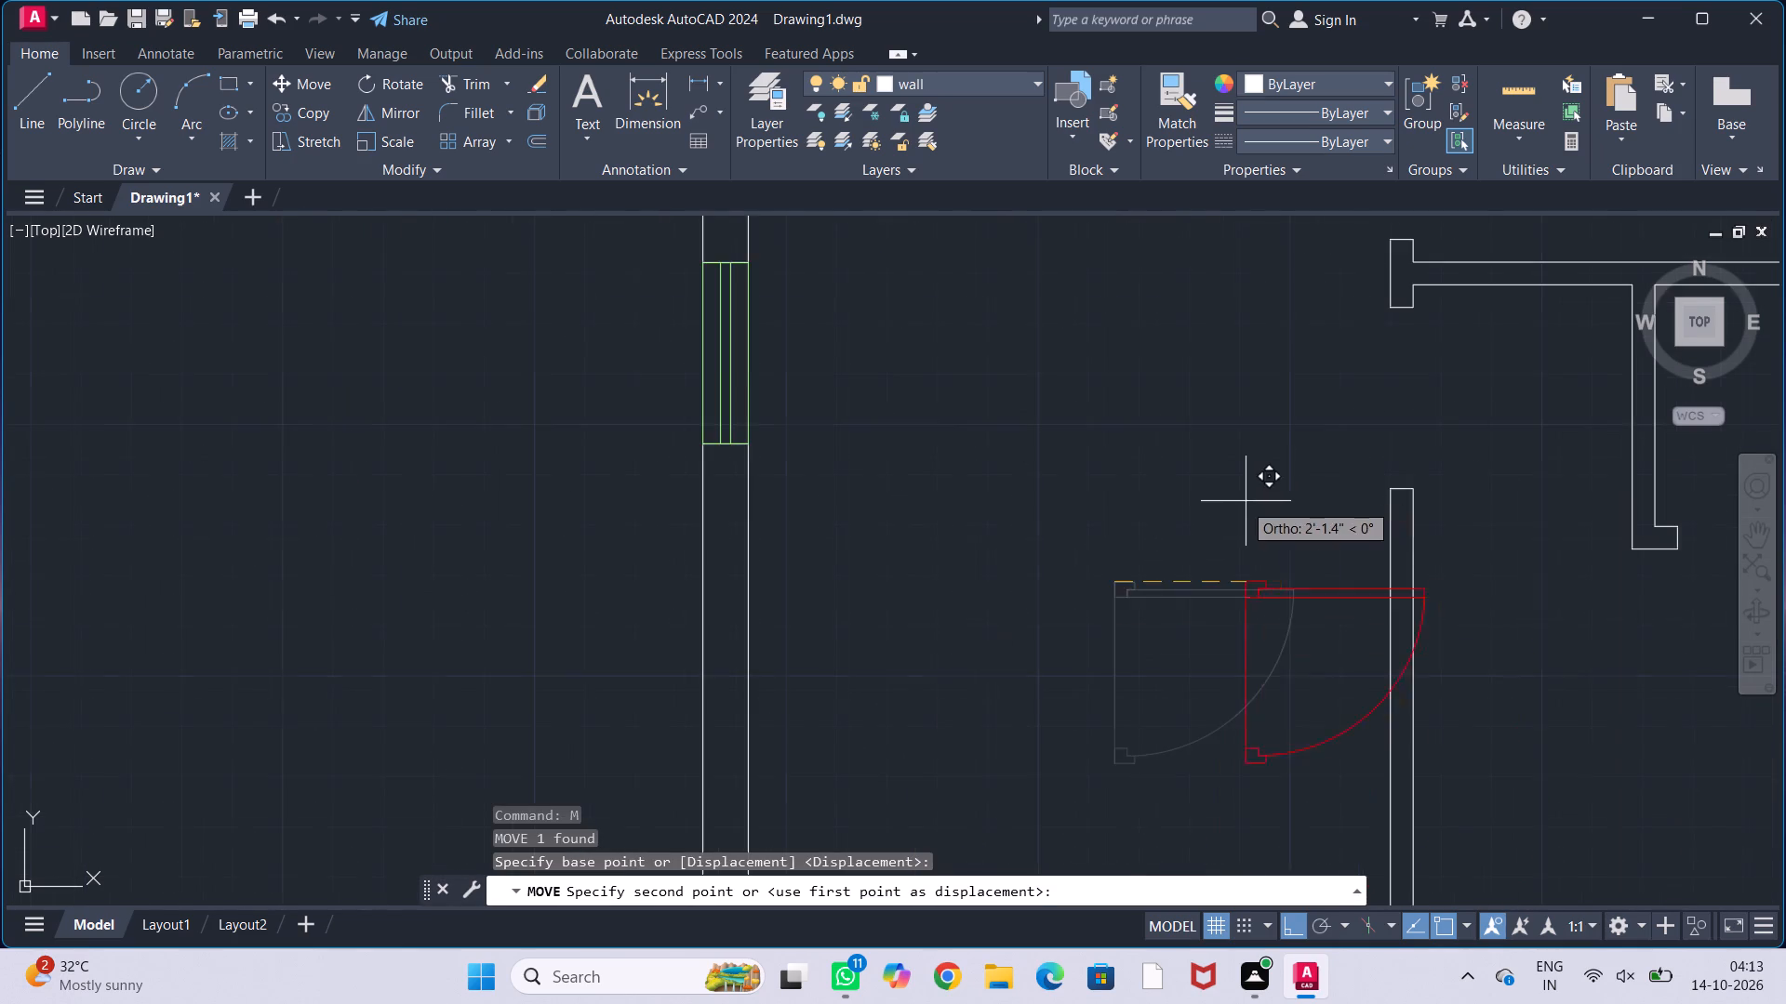
{"action": "middle_click_drag", "start_coordinate": [1286, 471], "coordinate": [1189, 529]}
{"action": "scroll", "coordinate": [1307, 393], "scroll_direction": "up", "scroll_amount": 1}
{"action": "left_click", "coordinate": [1281, 352]}
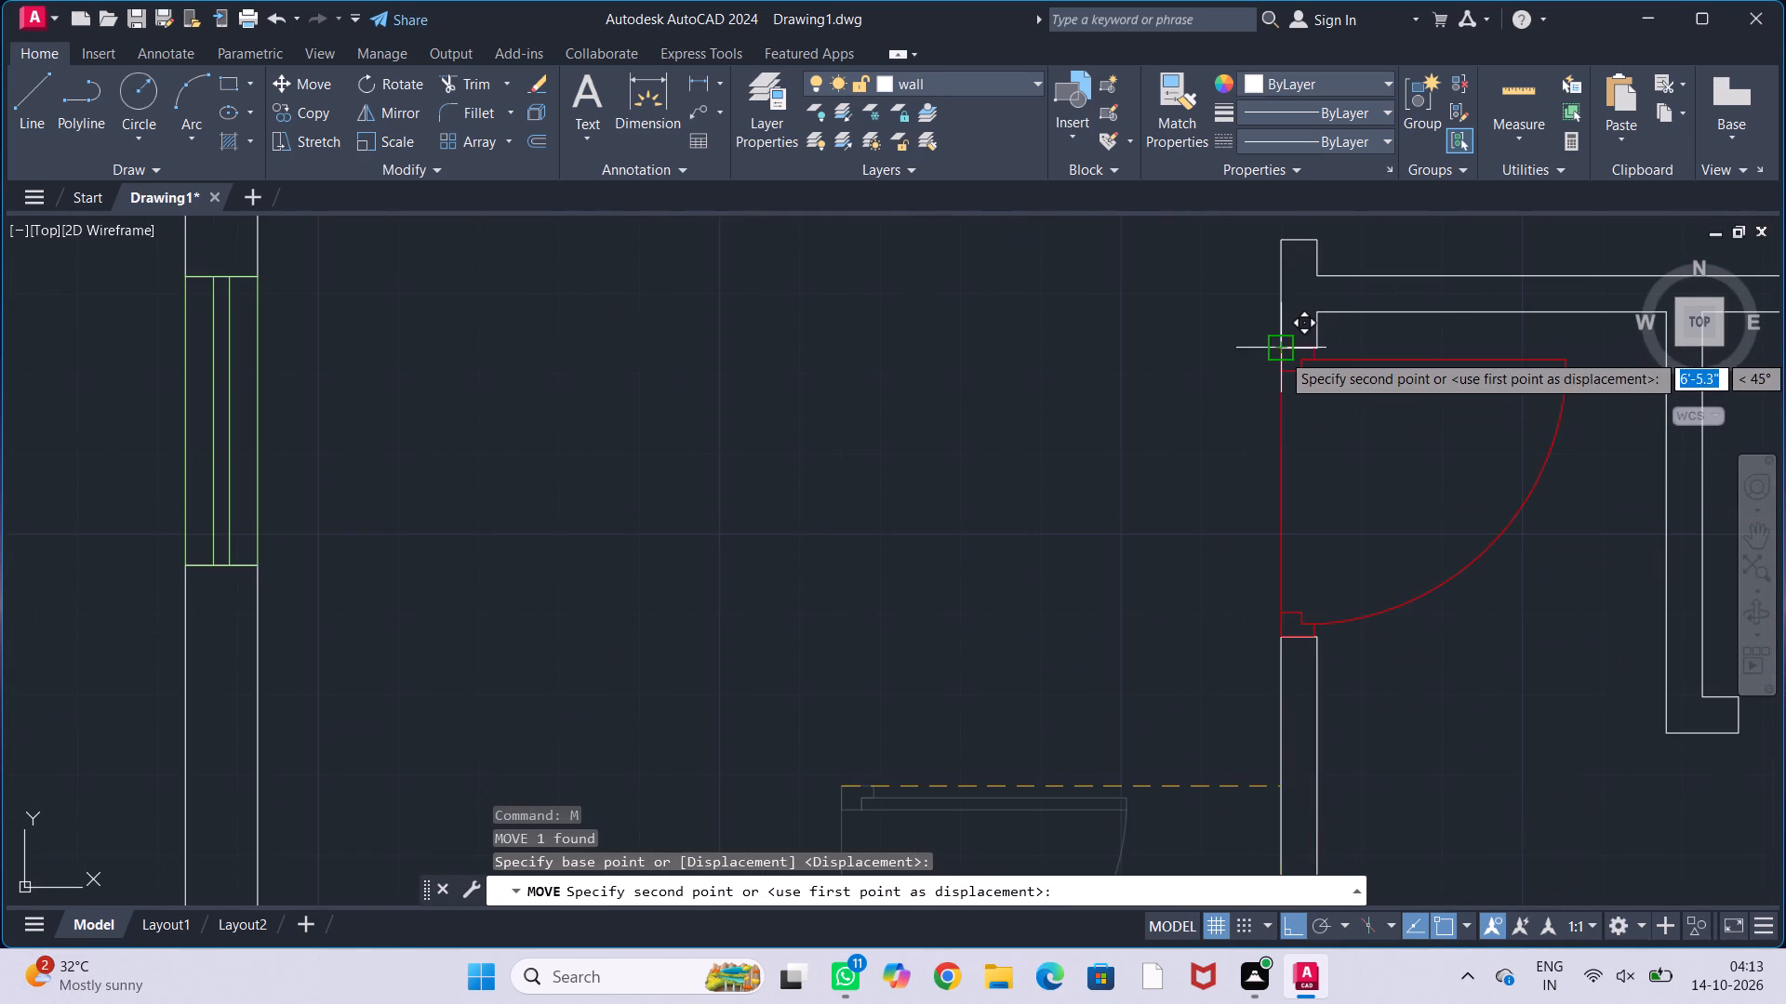
{"action": "key", "text": "Escape"}
{"action": "key", "text": "Escape"}
{"action": "key", "text": "Escape"}
{"action": "key", "text": "Escape"}
Mirror that door block about a horizontal line through the midpoint of the wall stub's left edge, keeping the original.
{"action": "scroll", "coordinate": [1188, 492], "scroll_direction": "down", "scroll_amount": 1}
{"action": "middle_click_drag", "start_coordinate": [1188, 490], "coordinate": [1076, 641]}
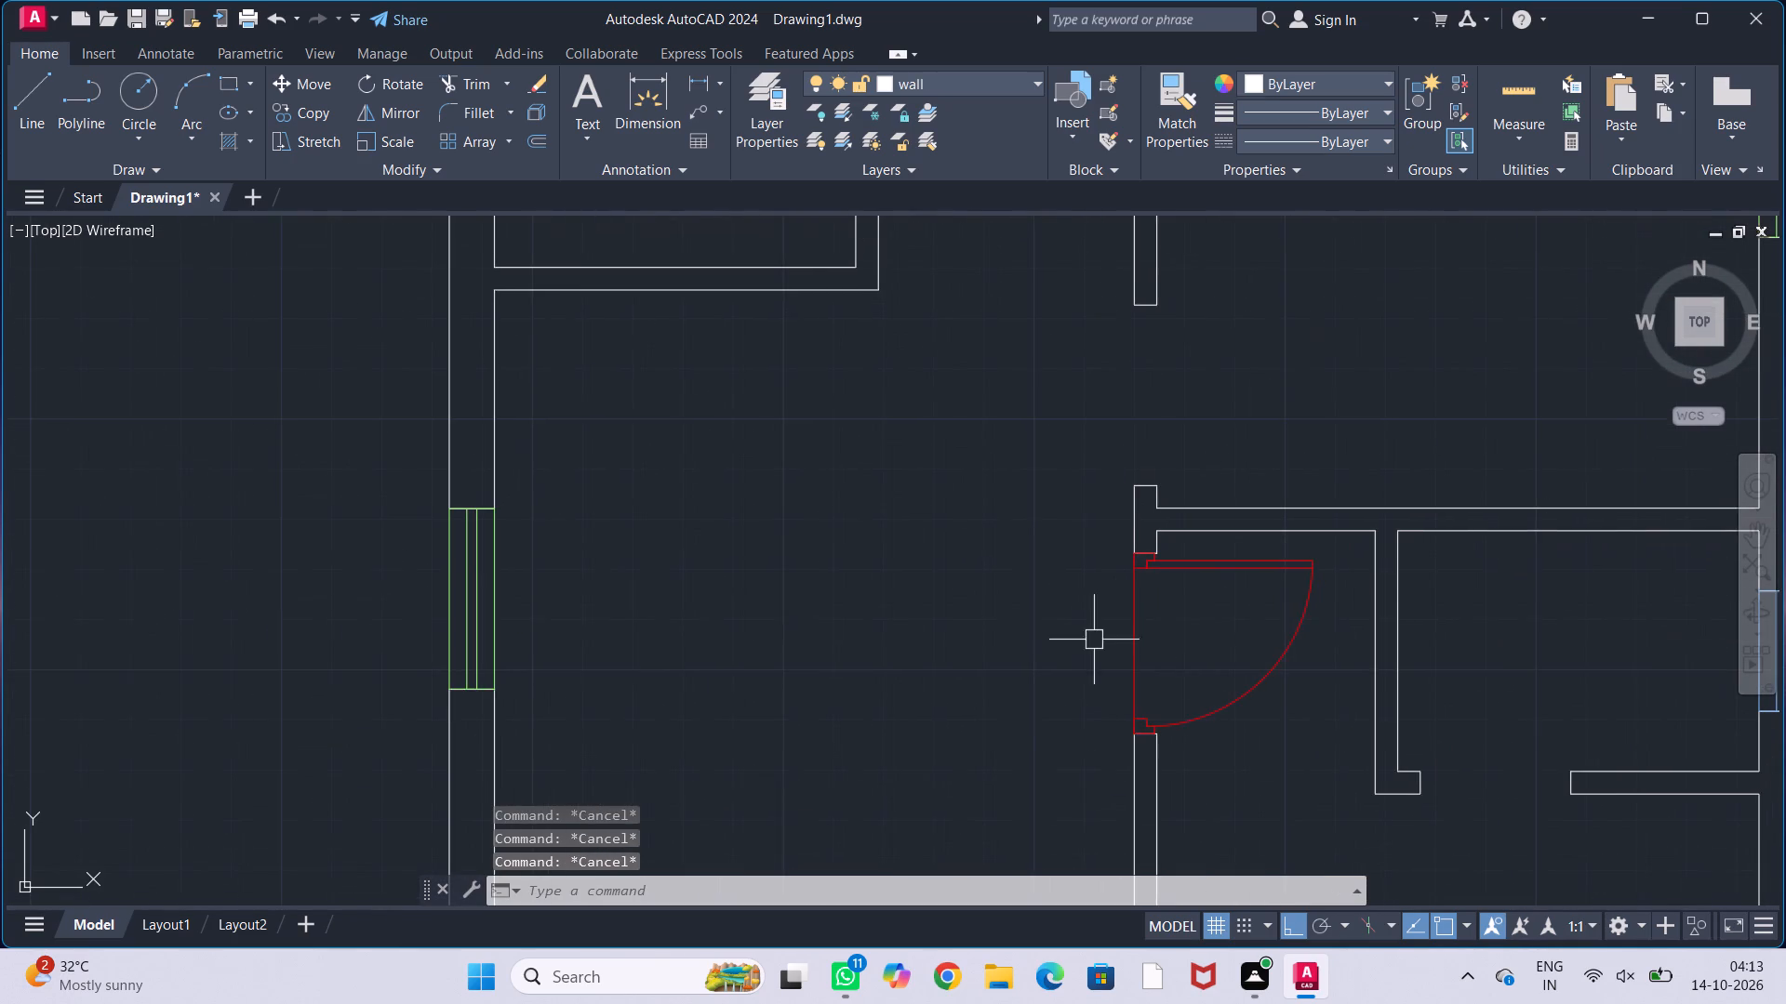
{"action": "left_click", "coordinate": [1301, 569]}
{"action": "type", "text": "mi"}
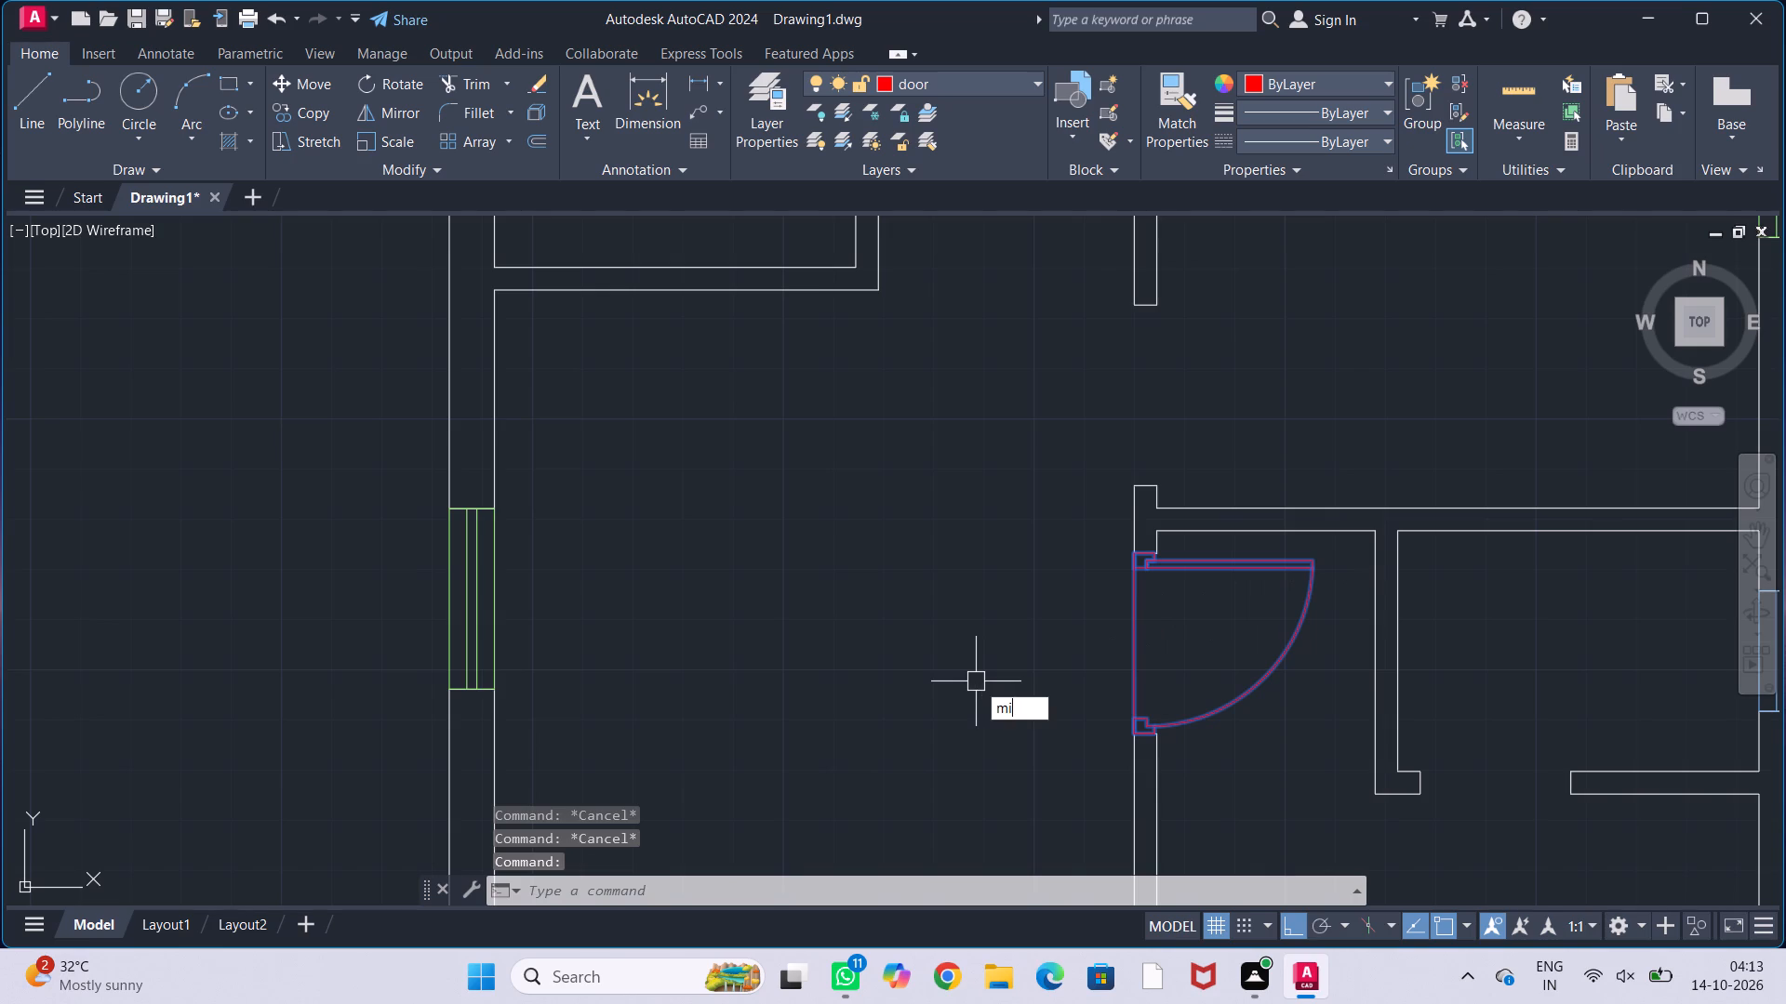
{"action": "key", "text": "Return"}
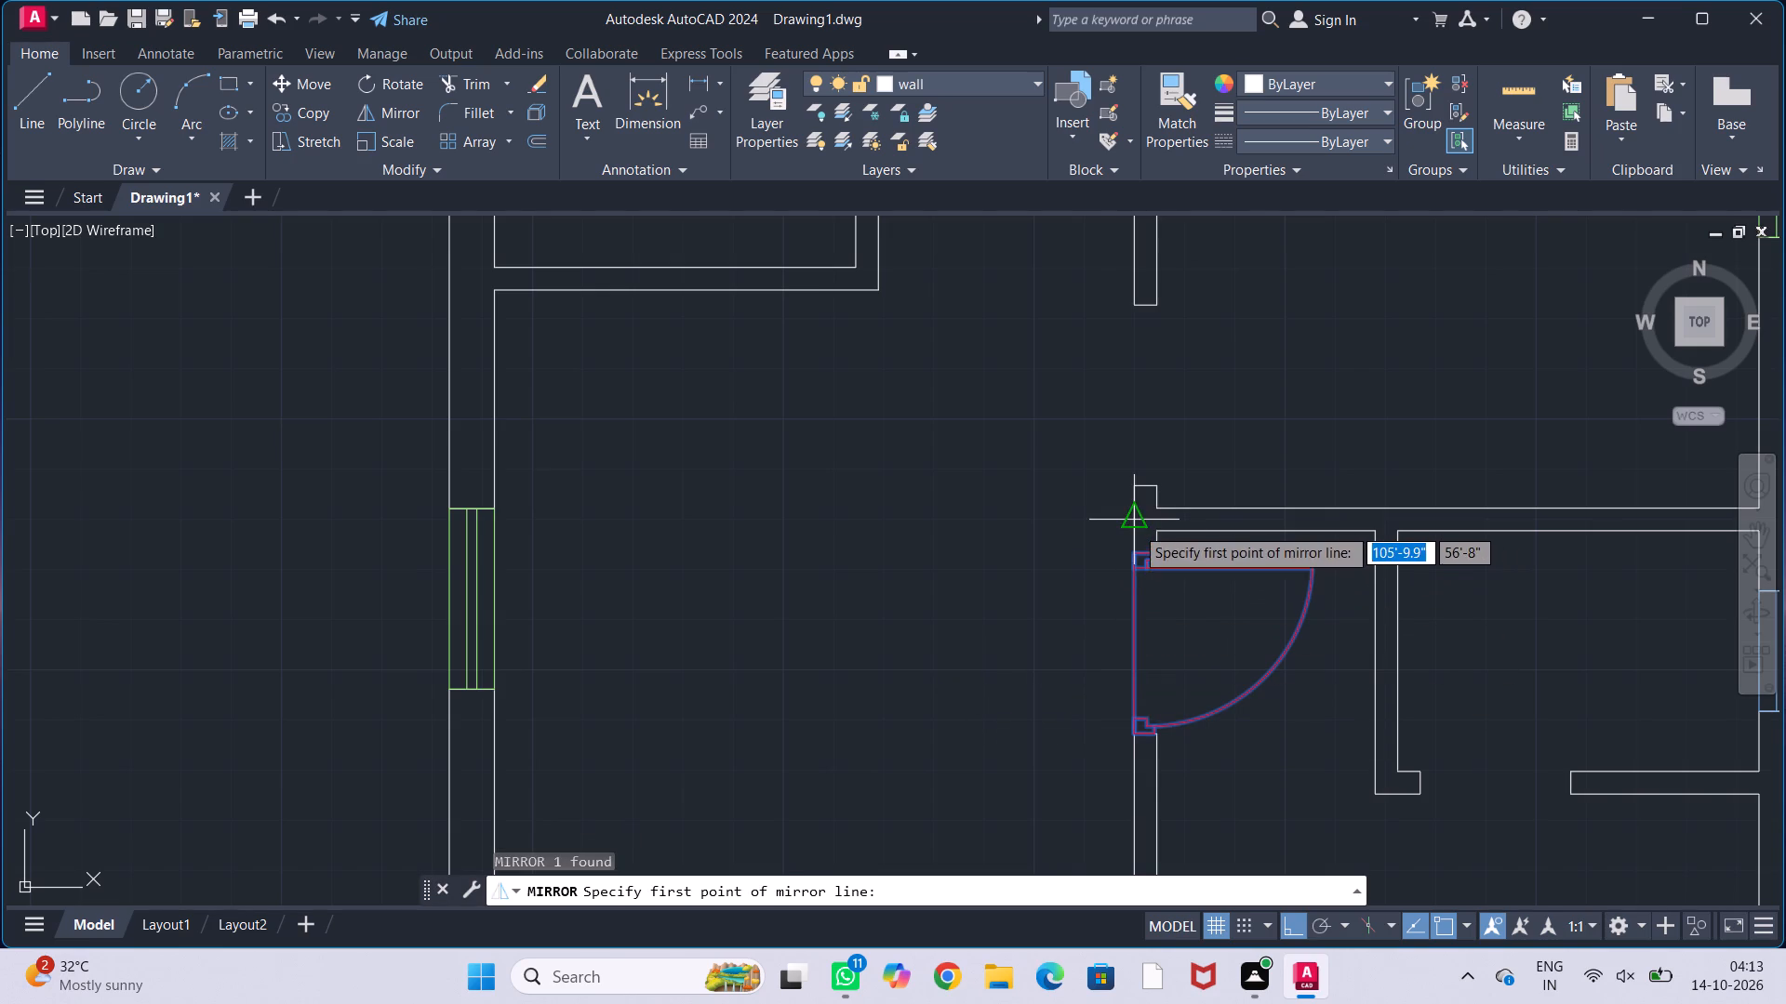
{"action": "left_click", "coordinate": [1135, 526]}
{"action": "left_click", "coordinate": [956, 544]}
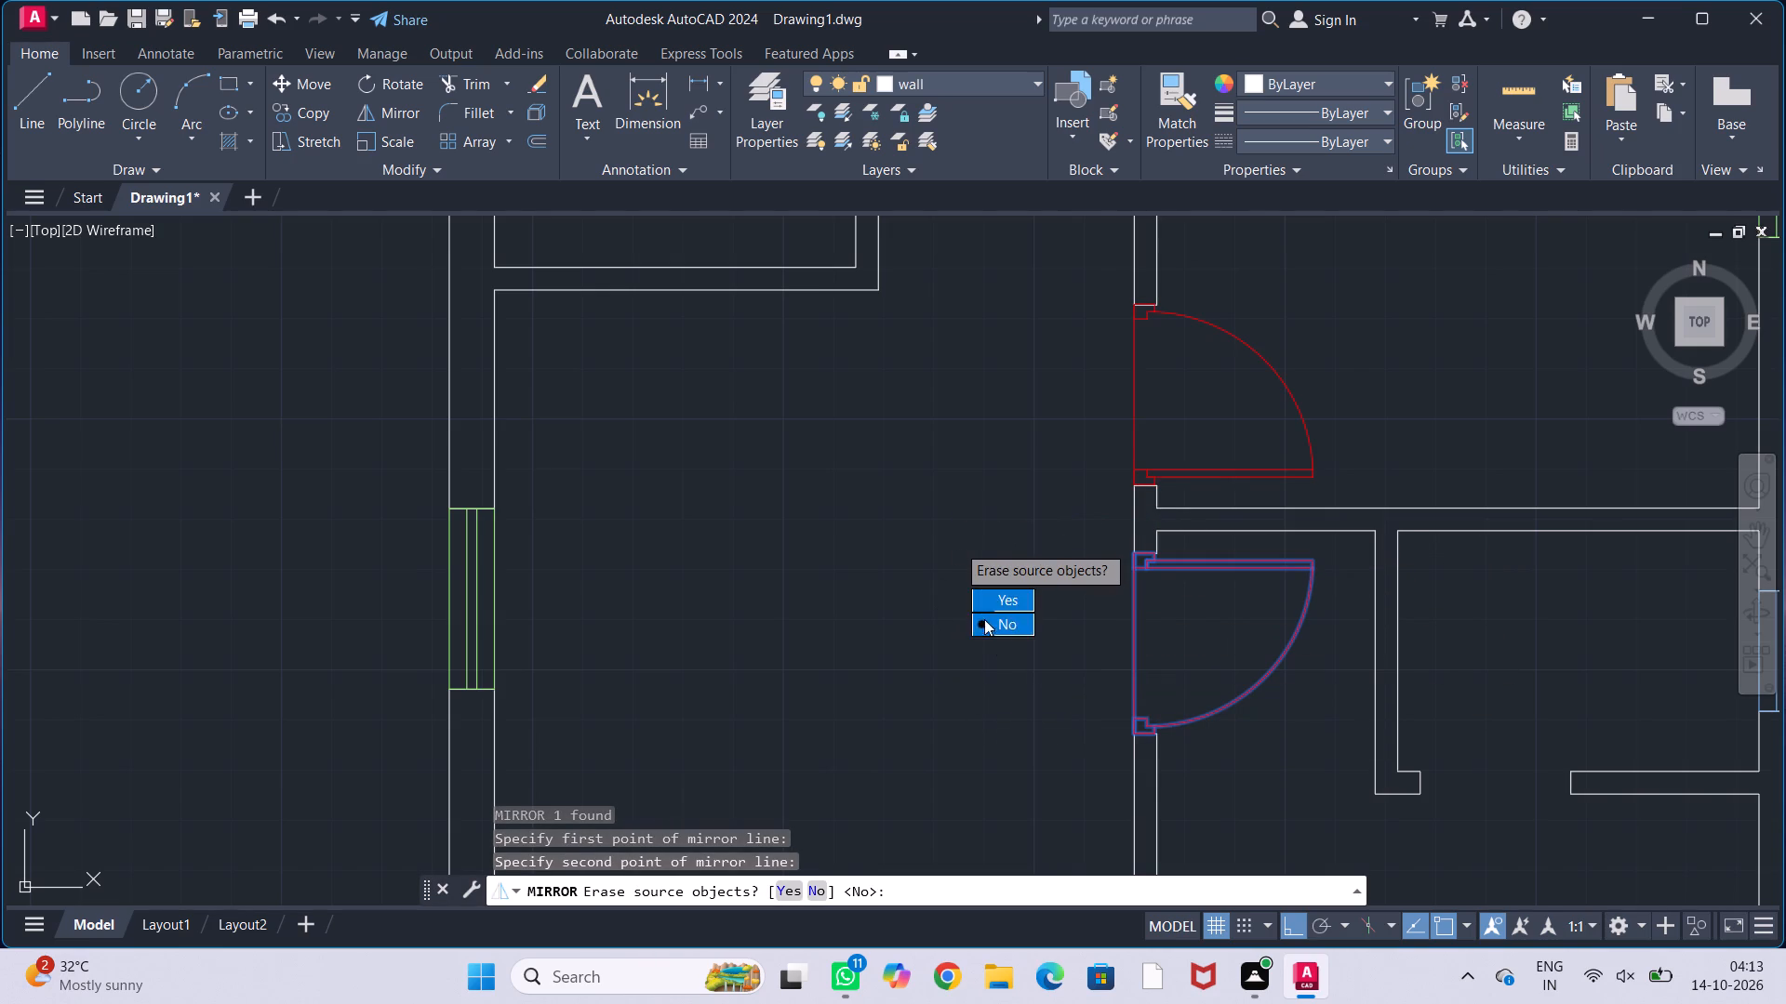
{"action": "left_click_drag", "start_coordinate": [998, 631], "coordinate": [956, 544]}
Move the smaller single door block, by the midpoint of its bottom edge, from beside the plan into the lower right room.
{"action": "scroll", "coordinate": [943, 599], "scroll_direction": "down", "scroll_amount": 2}
{"action": "middle_click_drag", "start_coordinate": [944, 601], "coordinate": [972, 504]}
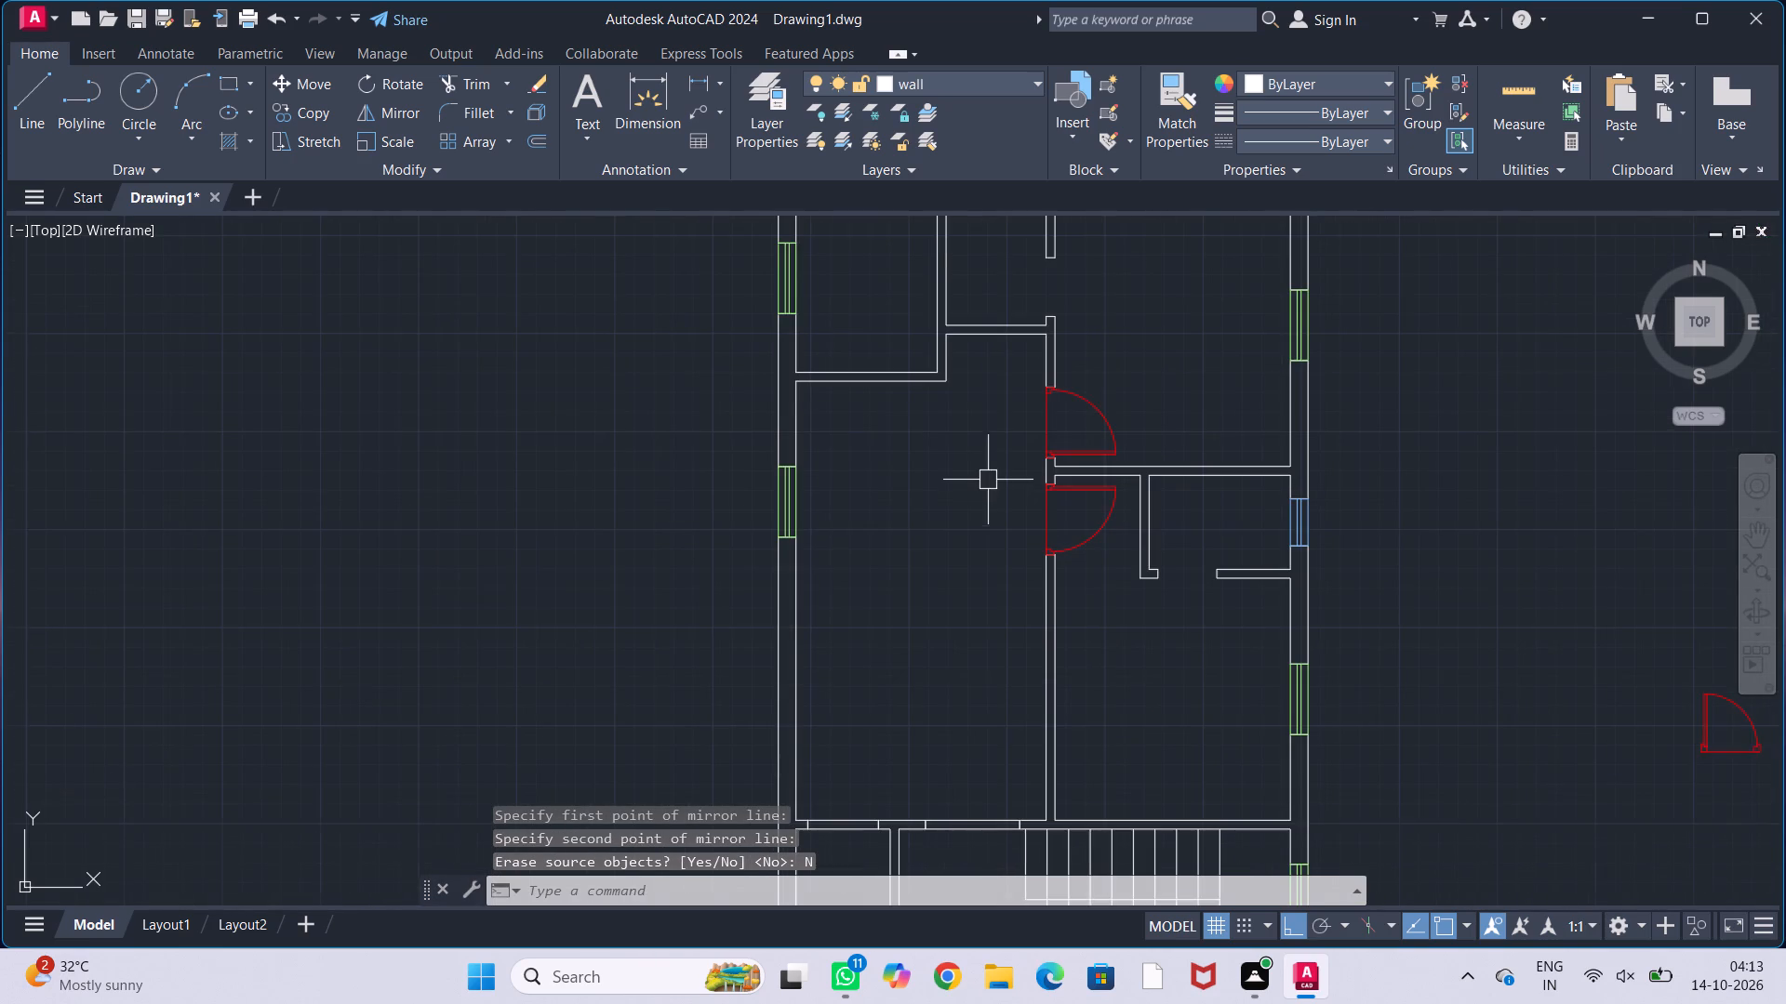
{"action": "middle_click_drag", "start_coordinate": [989, 559], "coordinate": [980, 516]}
{"action": "middle_click_drag", "start_coordinate": [986, 507], "coordinate": [939, 610]}
{"action": "scroll", "coordinate": [945, 592], "scroll_direction": "down", "scroll_amount": 1}
{"action": "middle_click_drag", "start_coordinate": [1228, 591], "coordinate": [1209, 522]}
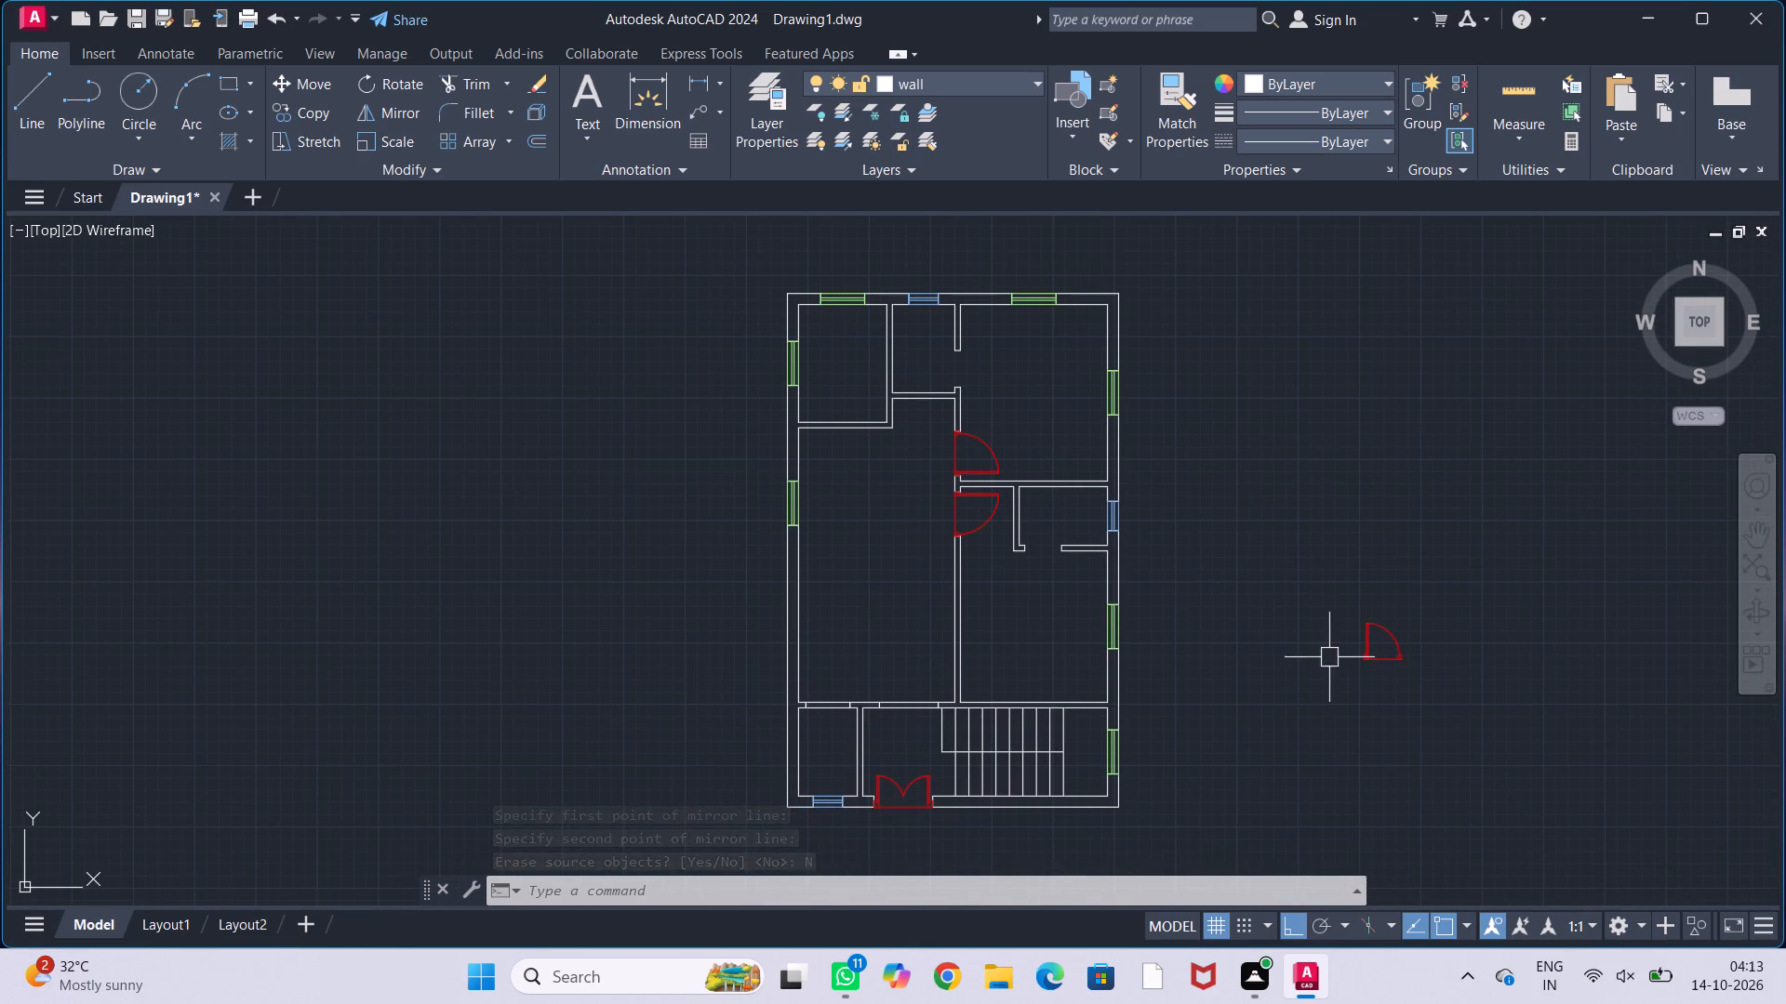
{"action": "left_click", "coordinate": [1366, 663]}
{"action": "key", "text": "m"}
{"action": "key", "text": "Return"}
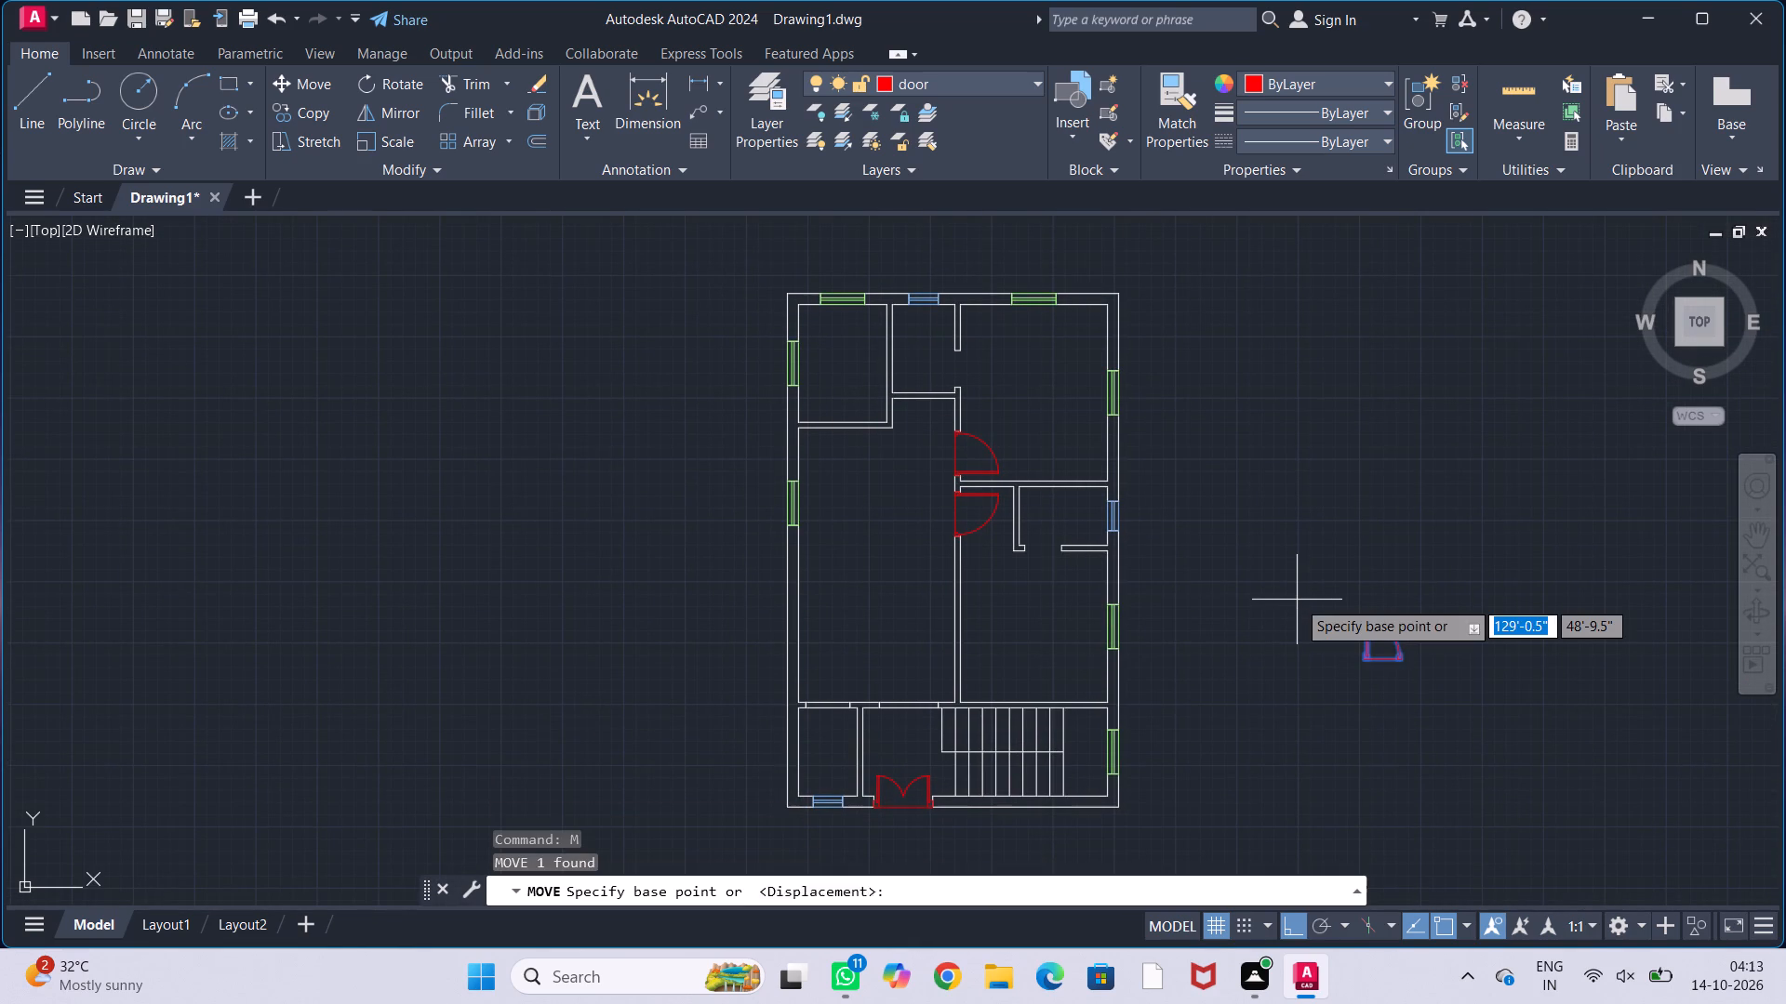
{"action": "left_click", "coordinate": [1383, 664]}
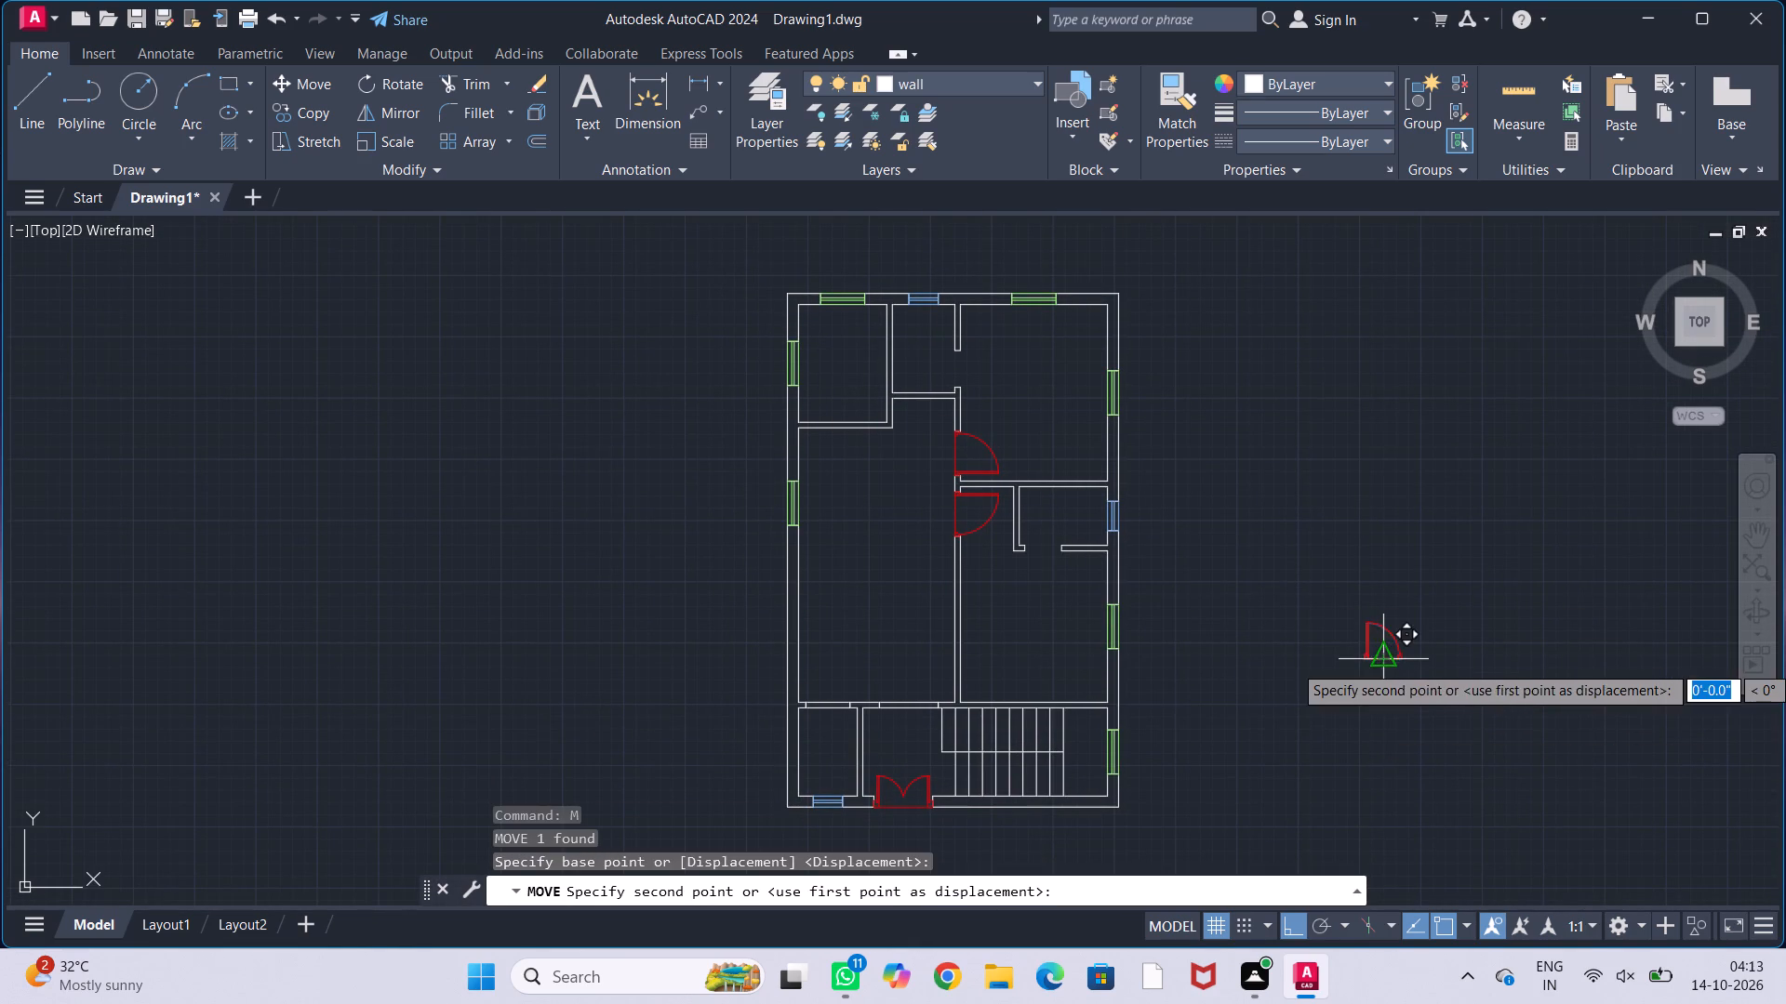
{"action": "left_click", "coordinate": [1046, 594]}
Move the smaller door block by its bottom-left corner into the opening in the bottom wall of the small right-hand room.
{"action": "scroll", "coordinate": [1057, 694], "scroll_direction": "up", "scroll_amount": 1}
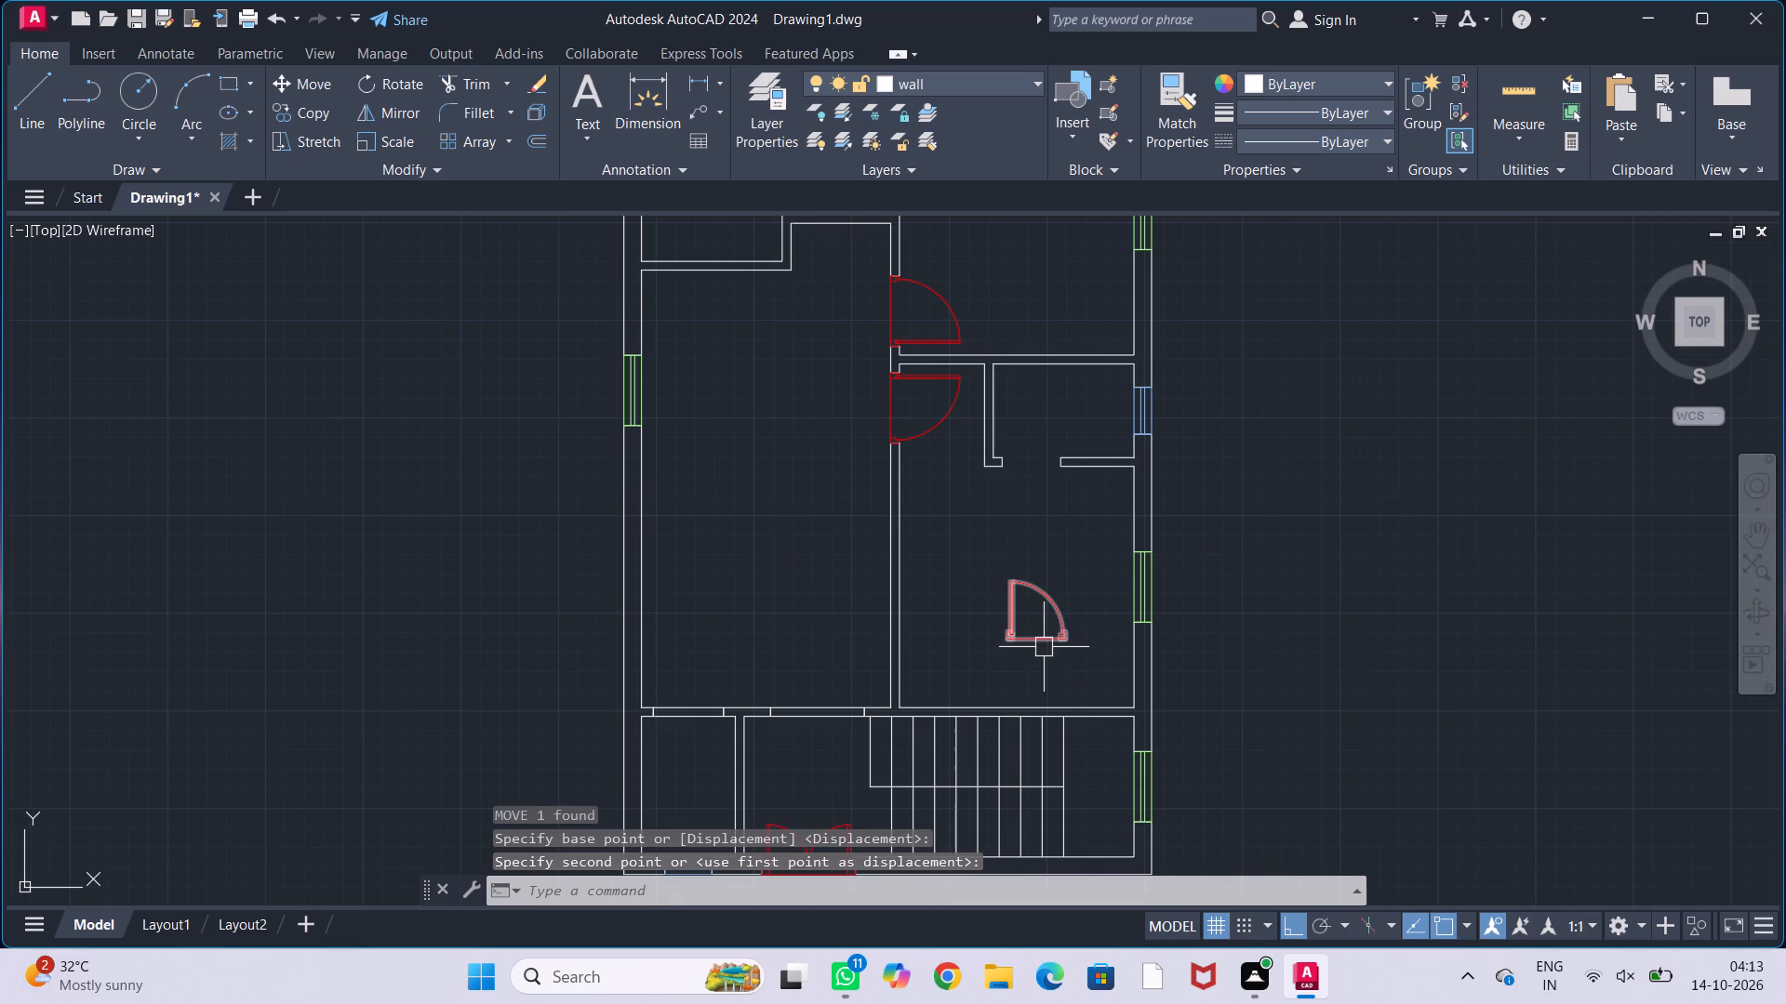
{"action": "left_click", "coordinate": [1044, 647]}
{"action": "key", "text": "m"}
{"action": "key", "text": "Return"}
{"action": "scroll", "coordinate": [1005, 668], "scroll_direction": "up", "scroll_amount": 2}
{"action": "left_click", "coordinate": [999, 601]}
{"action": "scroll", "coordinate": [1086, 450], "scroll_direction": "down", "scroll_amount": 3}
{"action": "middle_click_drag", "start_coordinate": [1091, 443], "coordinate": [1065, 581]}
{"action": "scroll", "coordinate": [1058, 526], "scroll_direction": "up", "scroll_amount": 3}
{"action": "left_click", "coordinate": [950, 498]}
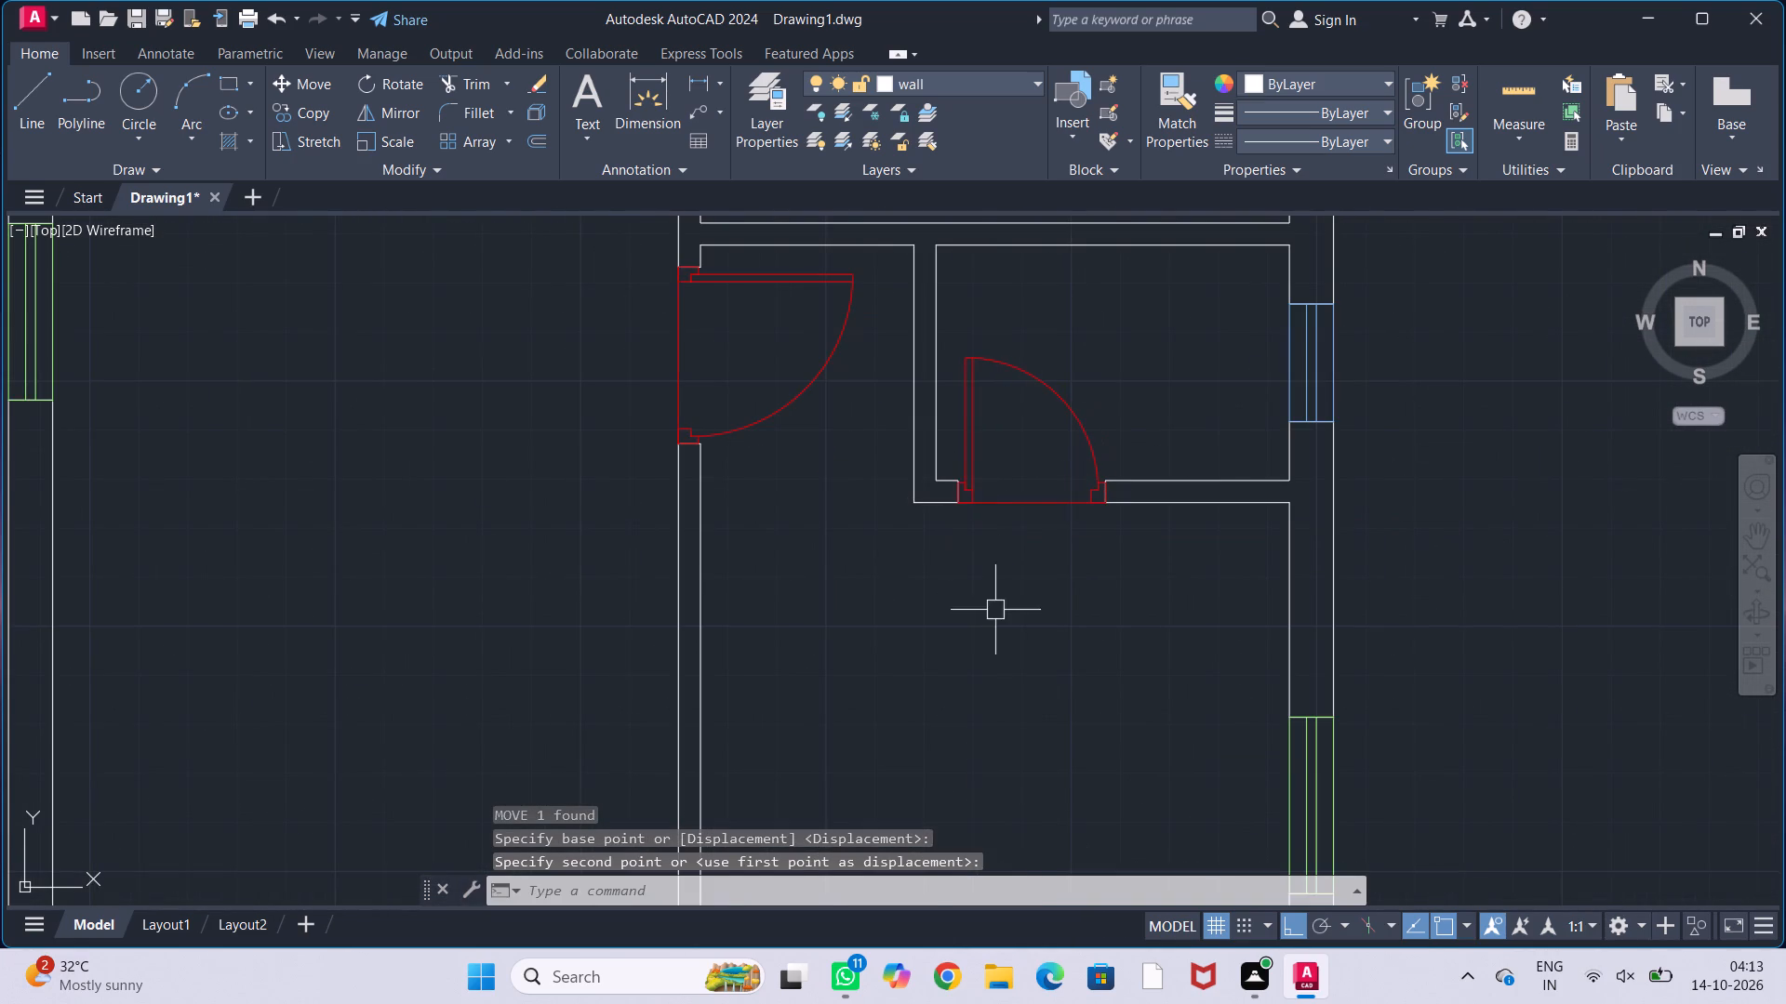
Copy the smaller door block, by the midpoint of its bottom edge, straight up into the upper right room.
{"action": "scroll", "coordinate": [995, 610], "scroll_direction": "down", "scroll_amount": 2}
{"action": "middle_click_drag", "start_coordinate": [995, 610], "coordinate": [1053, 774]}
{"action": "left_click", "coordinate": [1060, 738]}
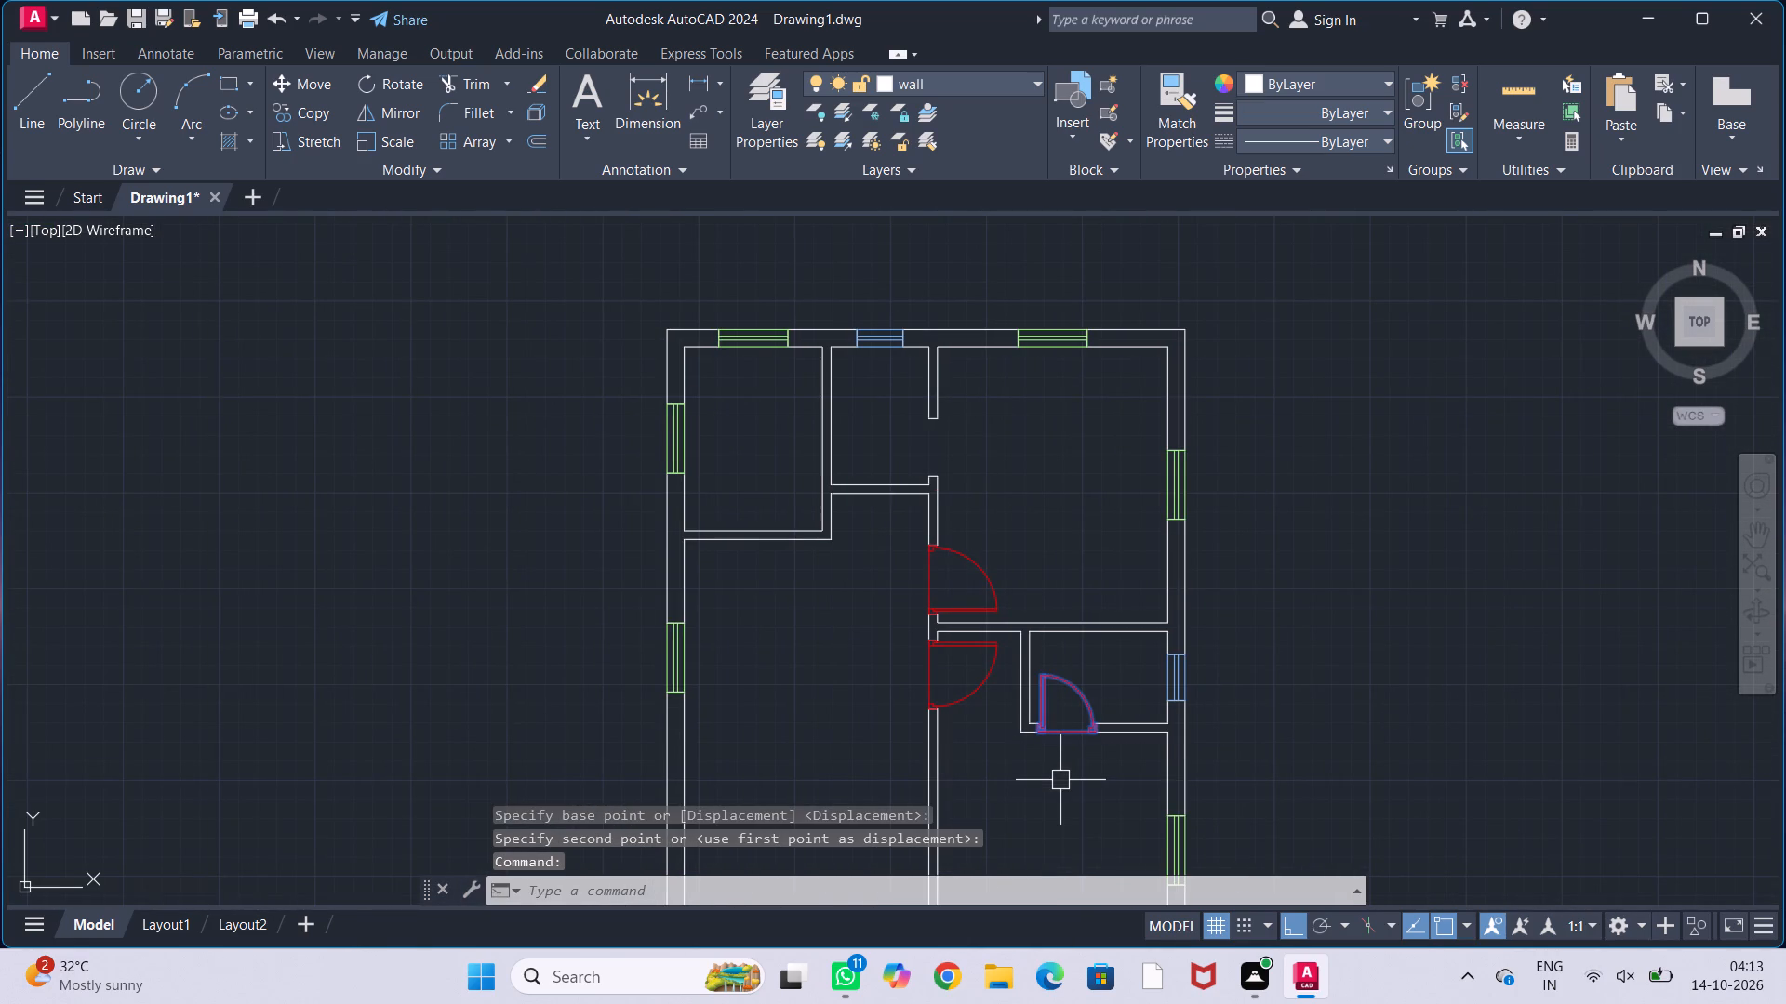
{"action": "type", "text": "co"}
{"action": "key", "text": "Return"}
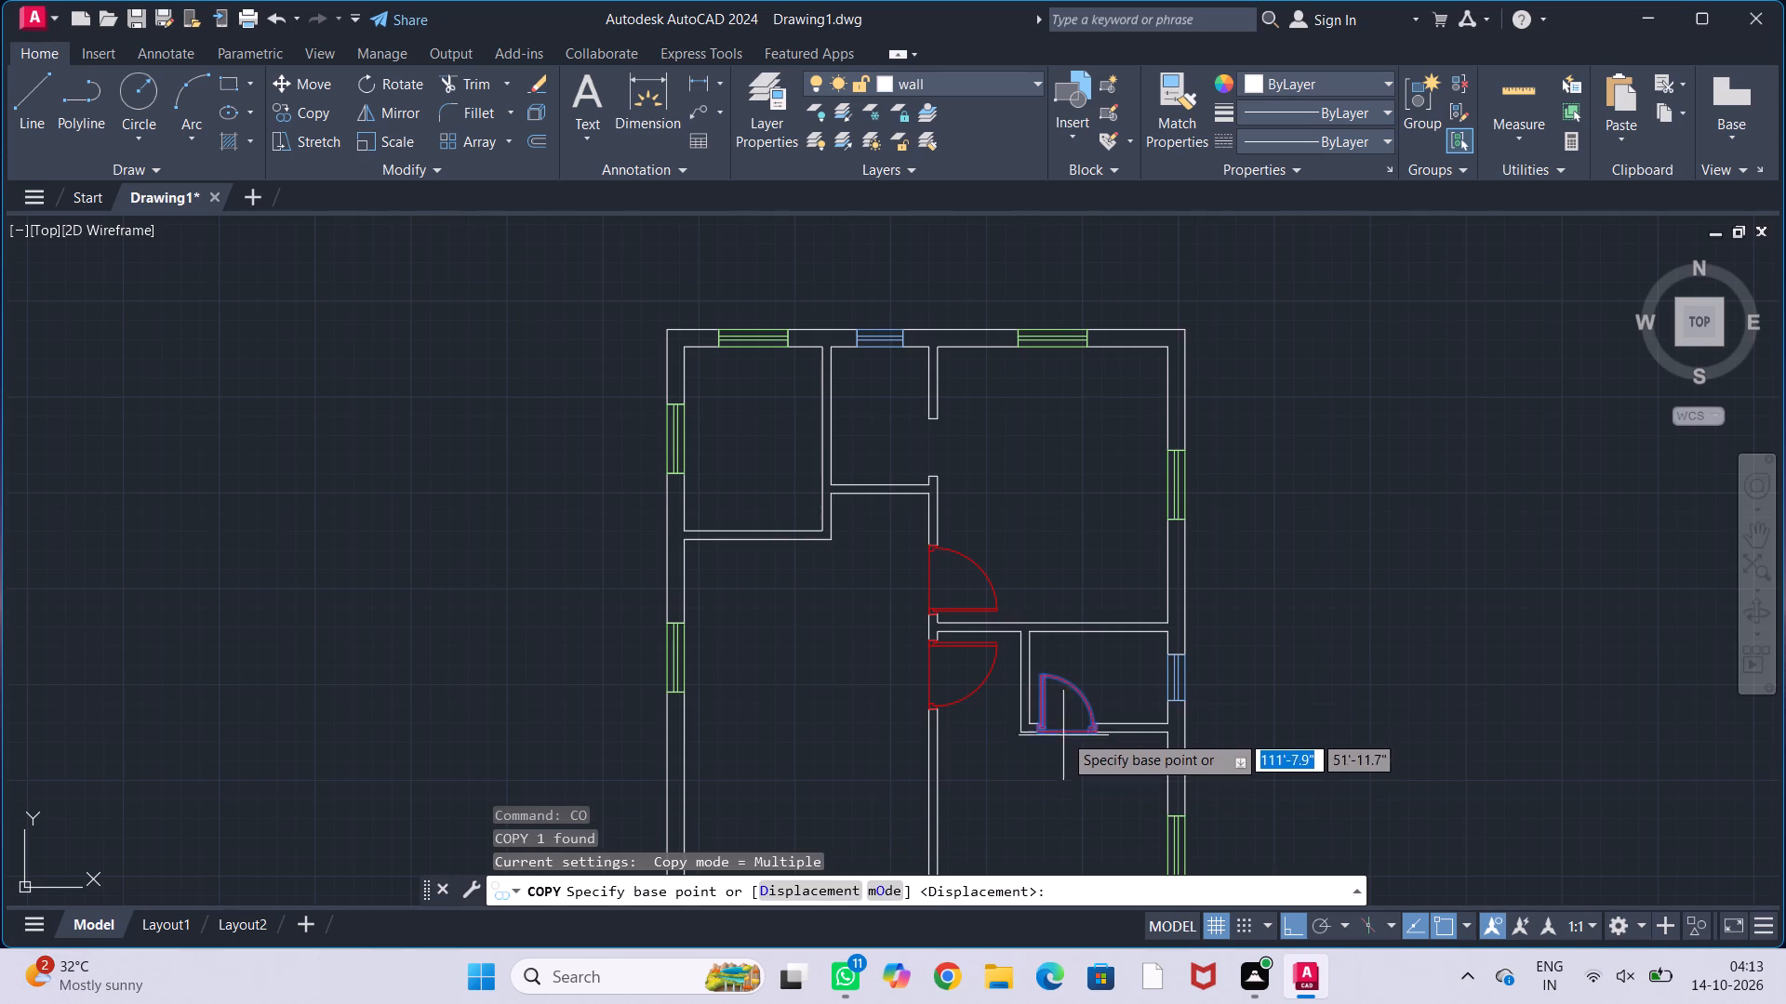
{"action": "left_click", "coordinate": [1063, 733]}
{"action": "left_click", "coordinate": [1061, 480]}
{"action": "key", "text": "Escape"}
{"action": "key", "text": "Escape"}
{"action": "key", "text": "Escape"}
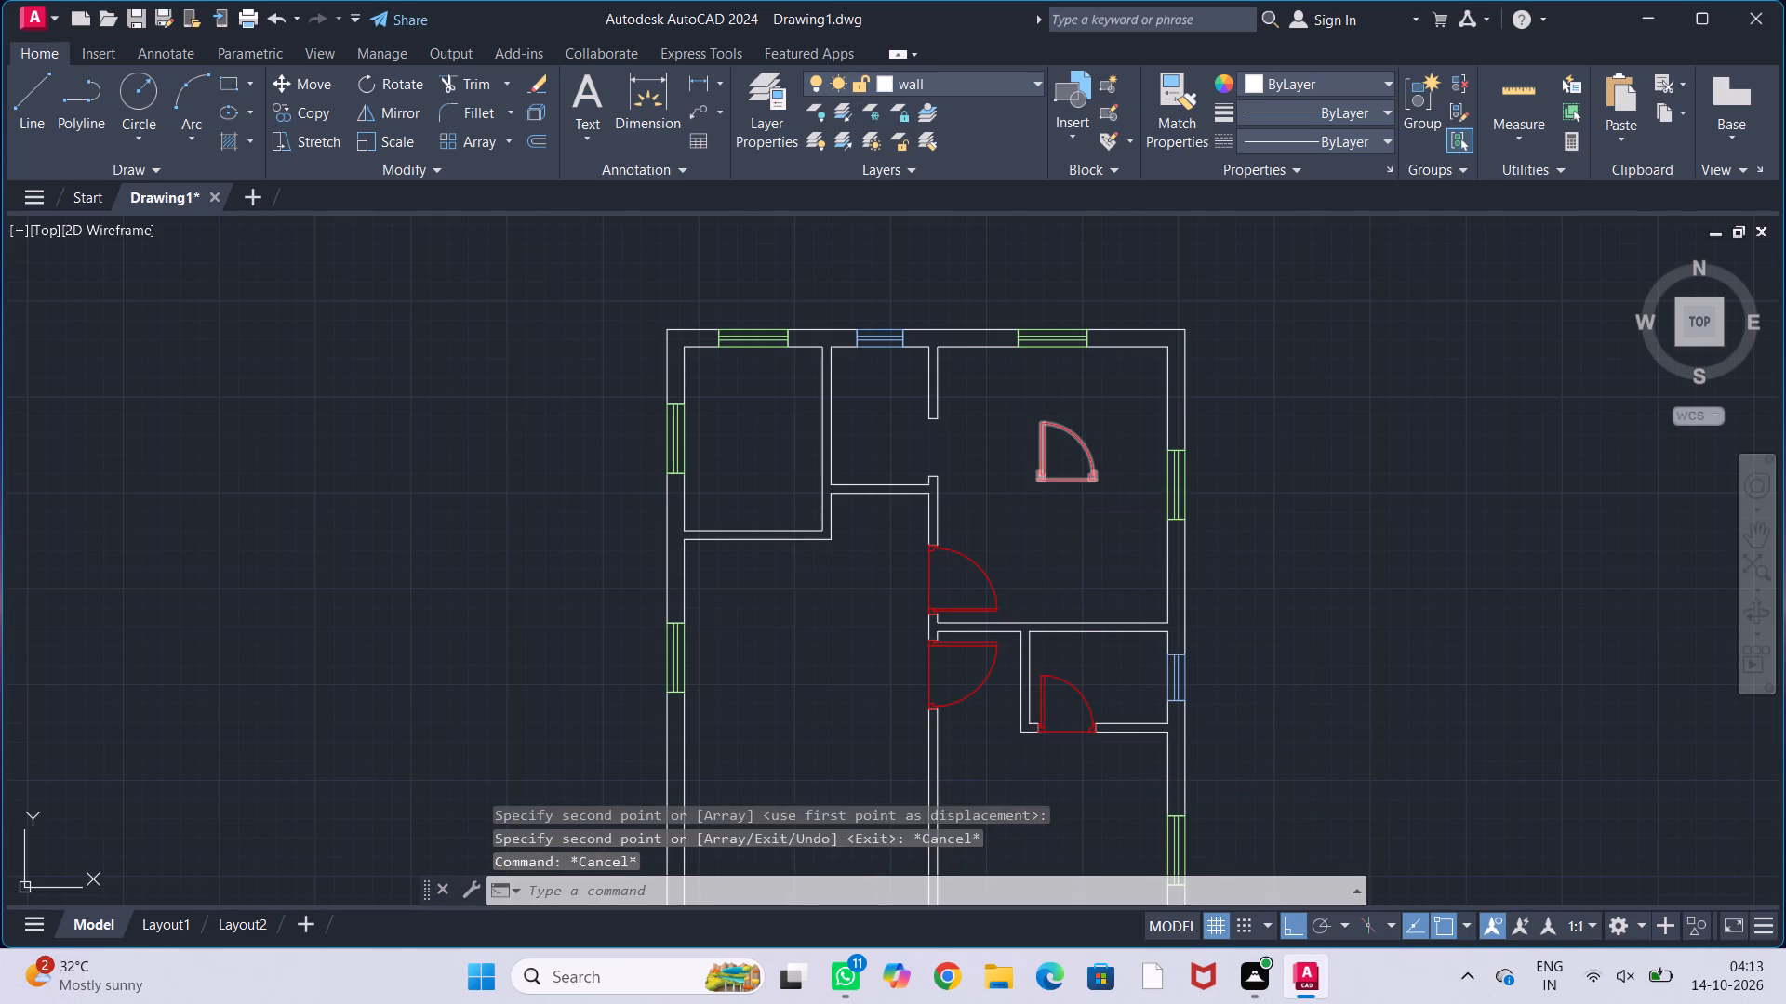
{"action": "key", "text": "Escape"}
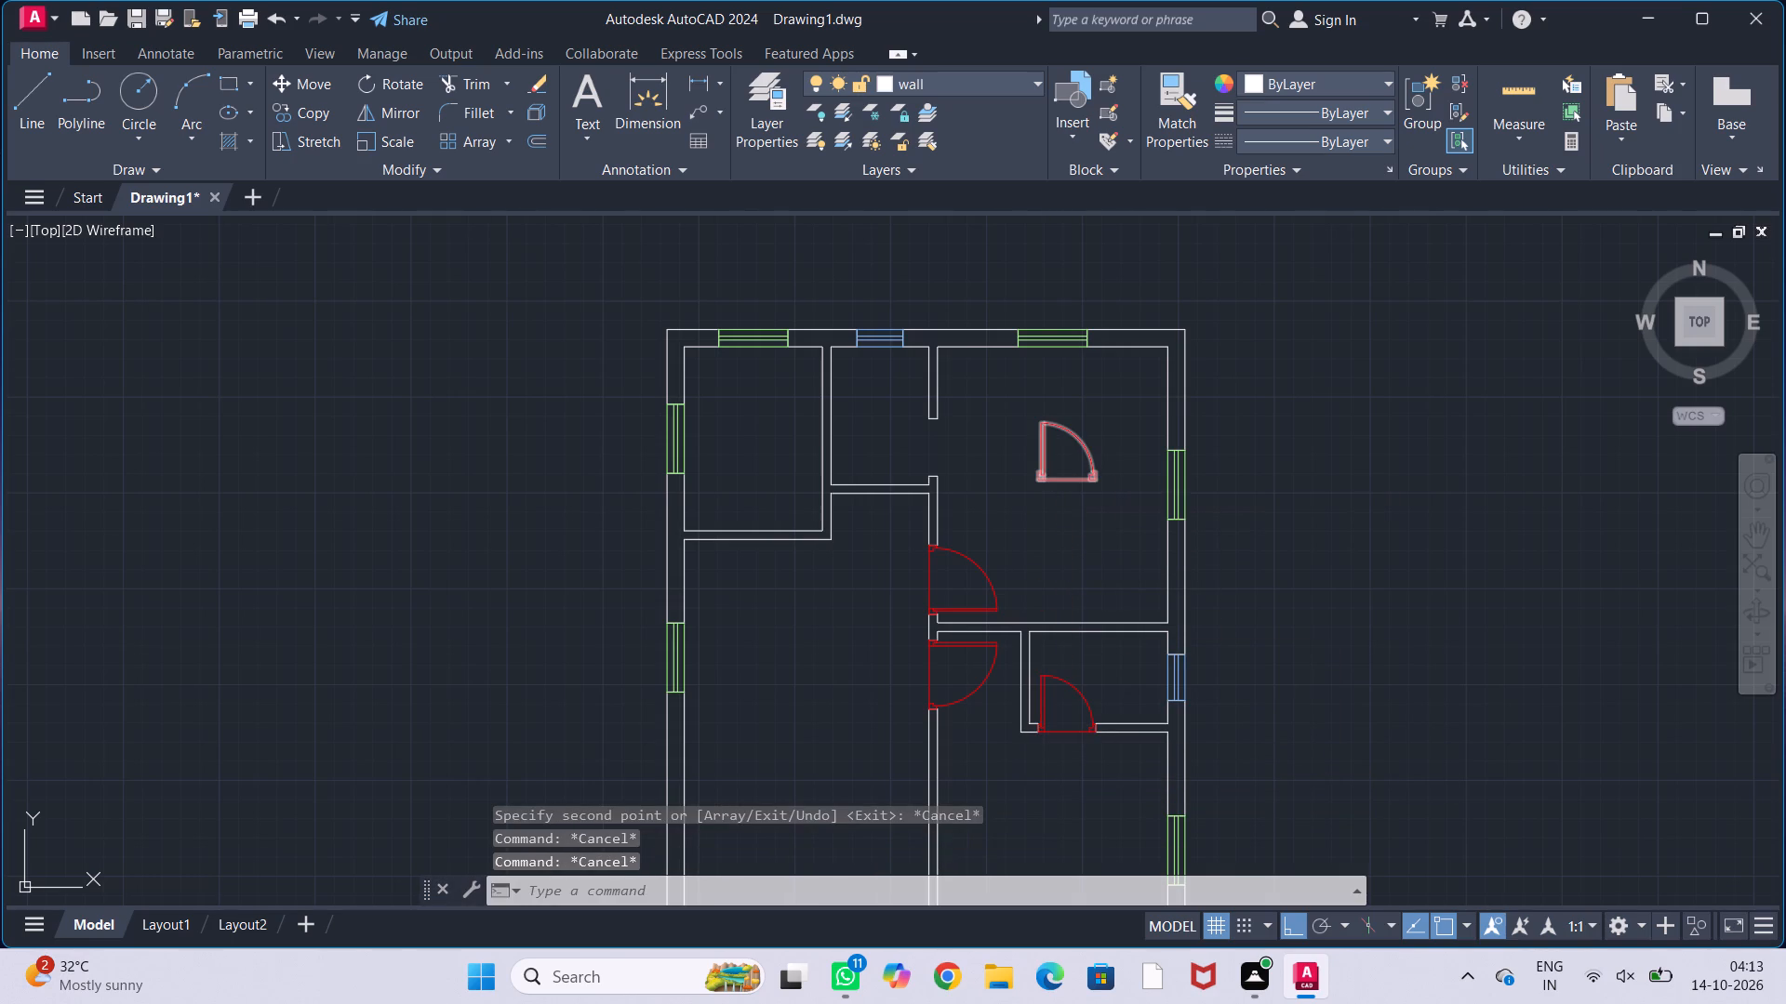
Rotate the copied door block in the upper right room by 90° about the midpoint of its bottom edge.
{"action": "left_click", "coordinate": [1046, 481]}
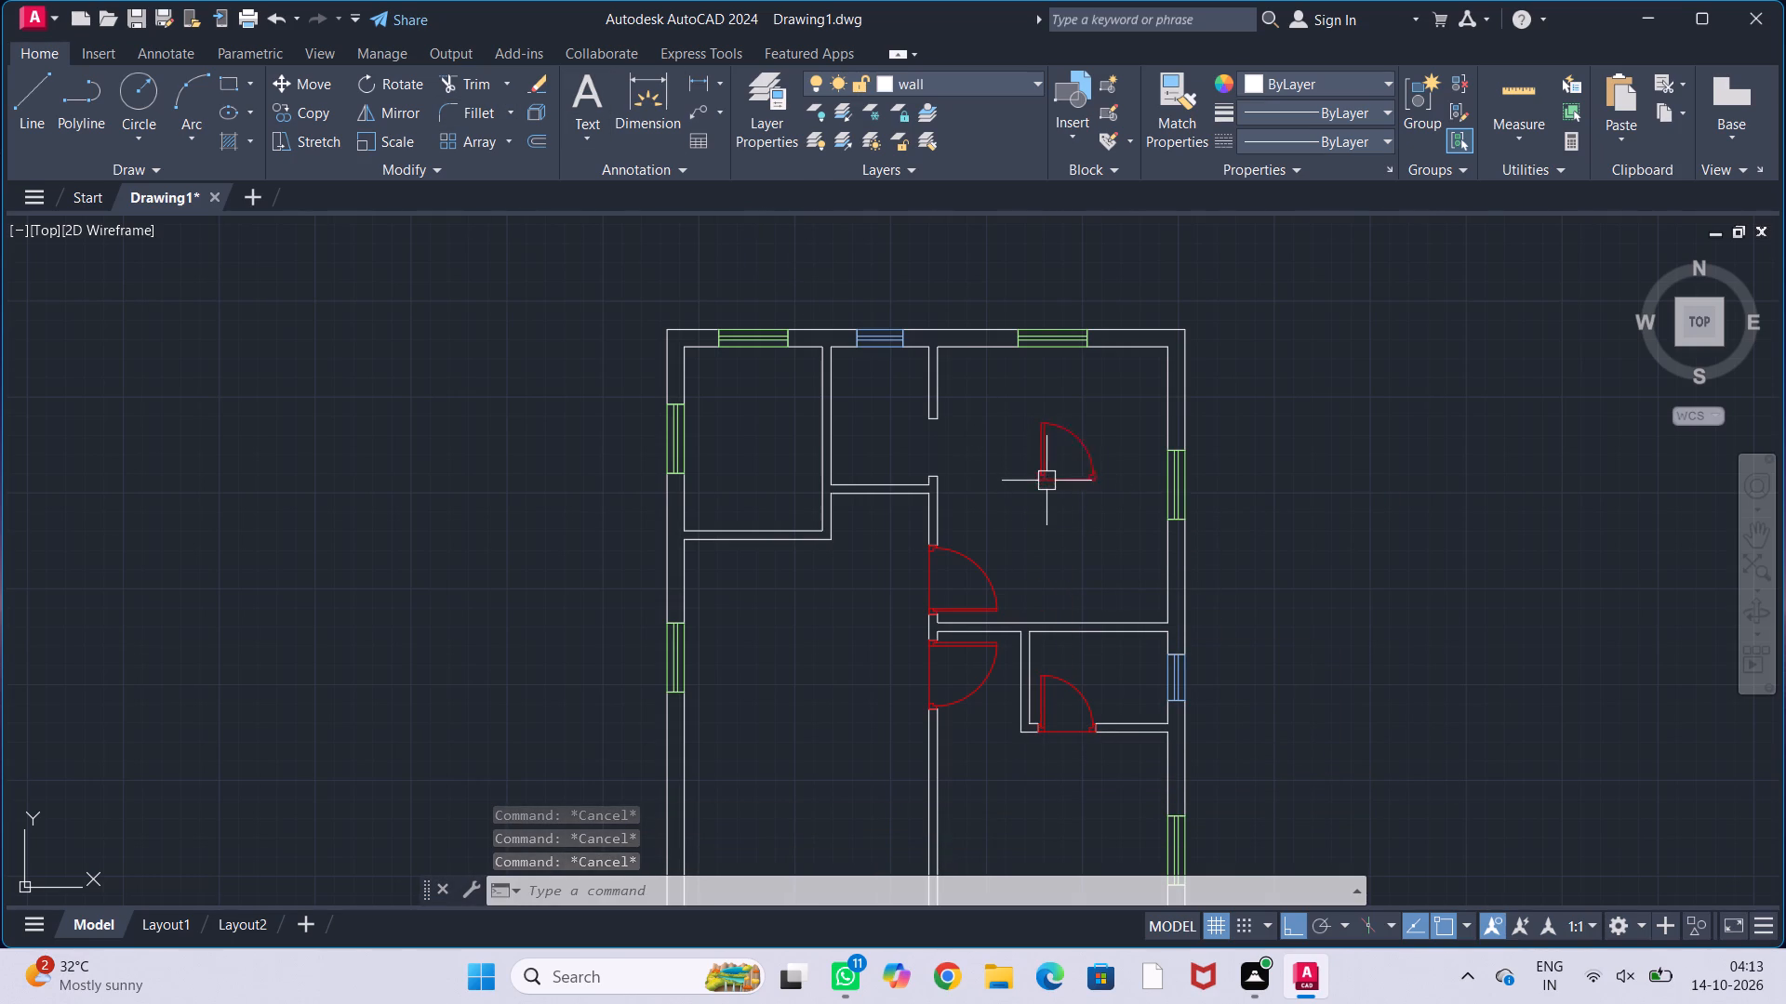
{"action": "key", "text": "r"}
{"action": "key", "text": "o"}
{"action": "key", "text": "Return"}
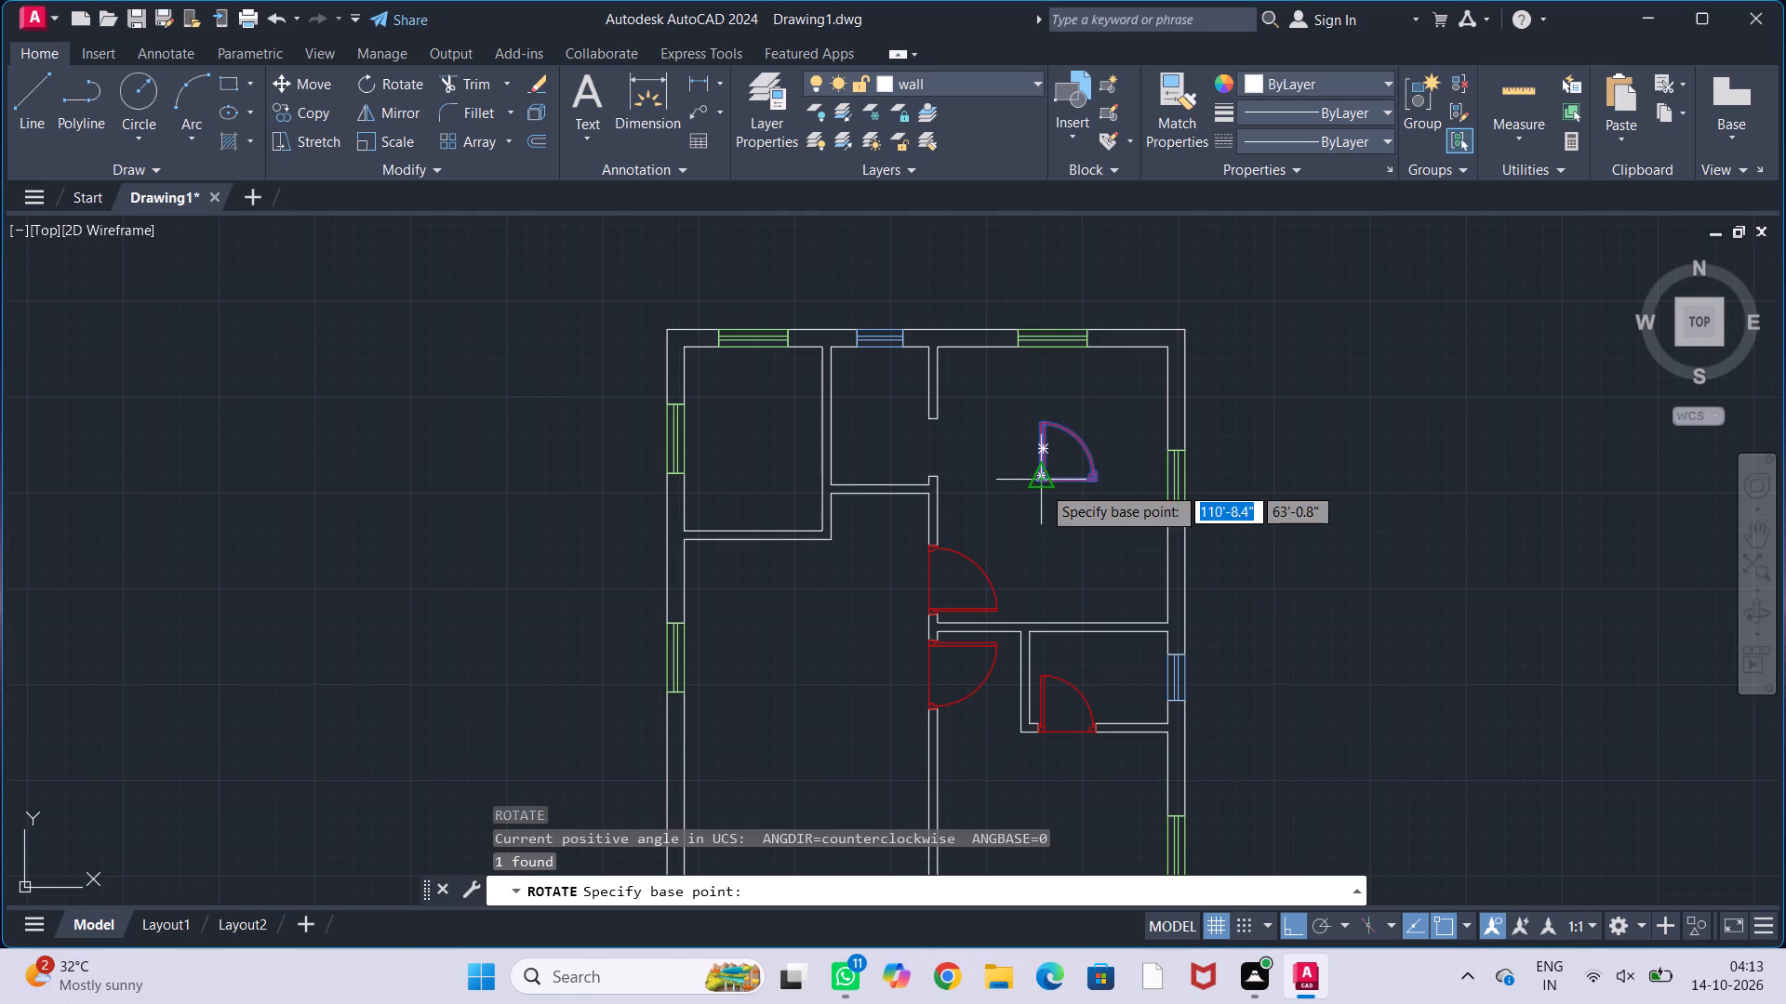
{"action": "left_click", "coordinate": [1068, 480]}
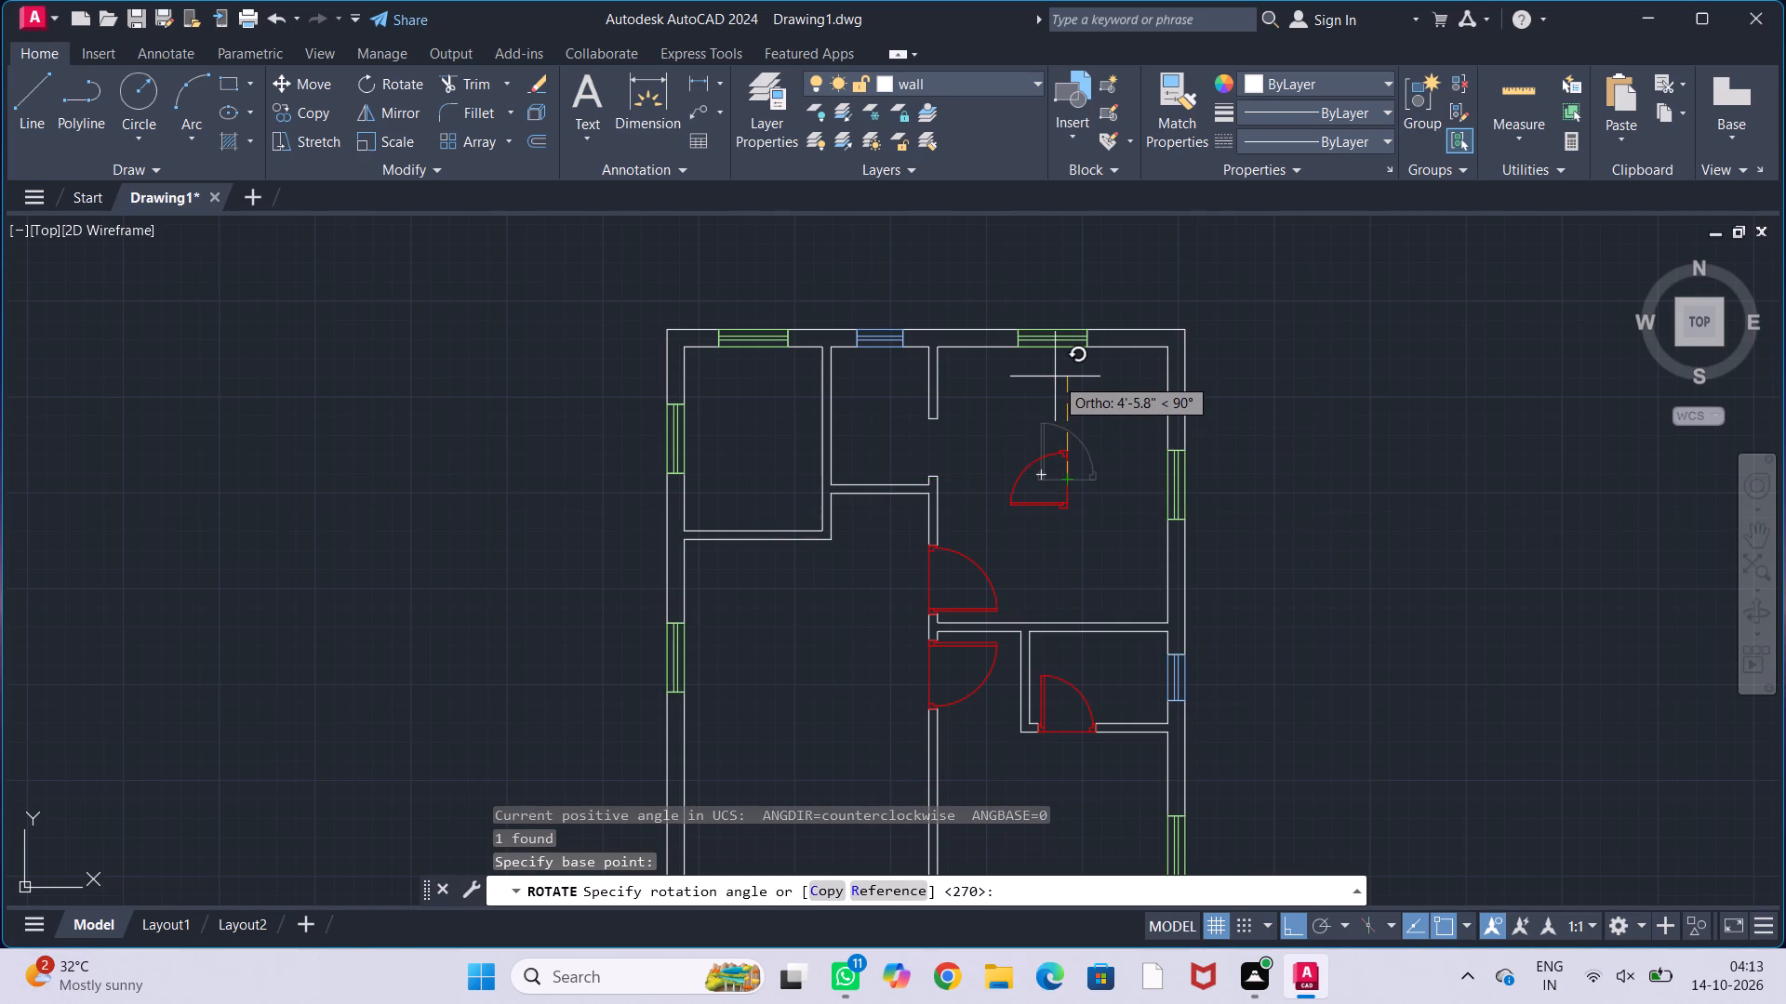
{"action": "left_click", "coordinate": [1055, 376]}
Move the rotated copy by its bottom-right corner into the wall opening between the small top room and the upper right room.
{"action": "left_click", "coordinate": [1068, 479]}
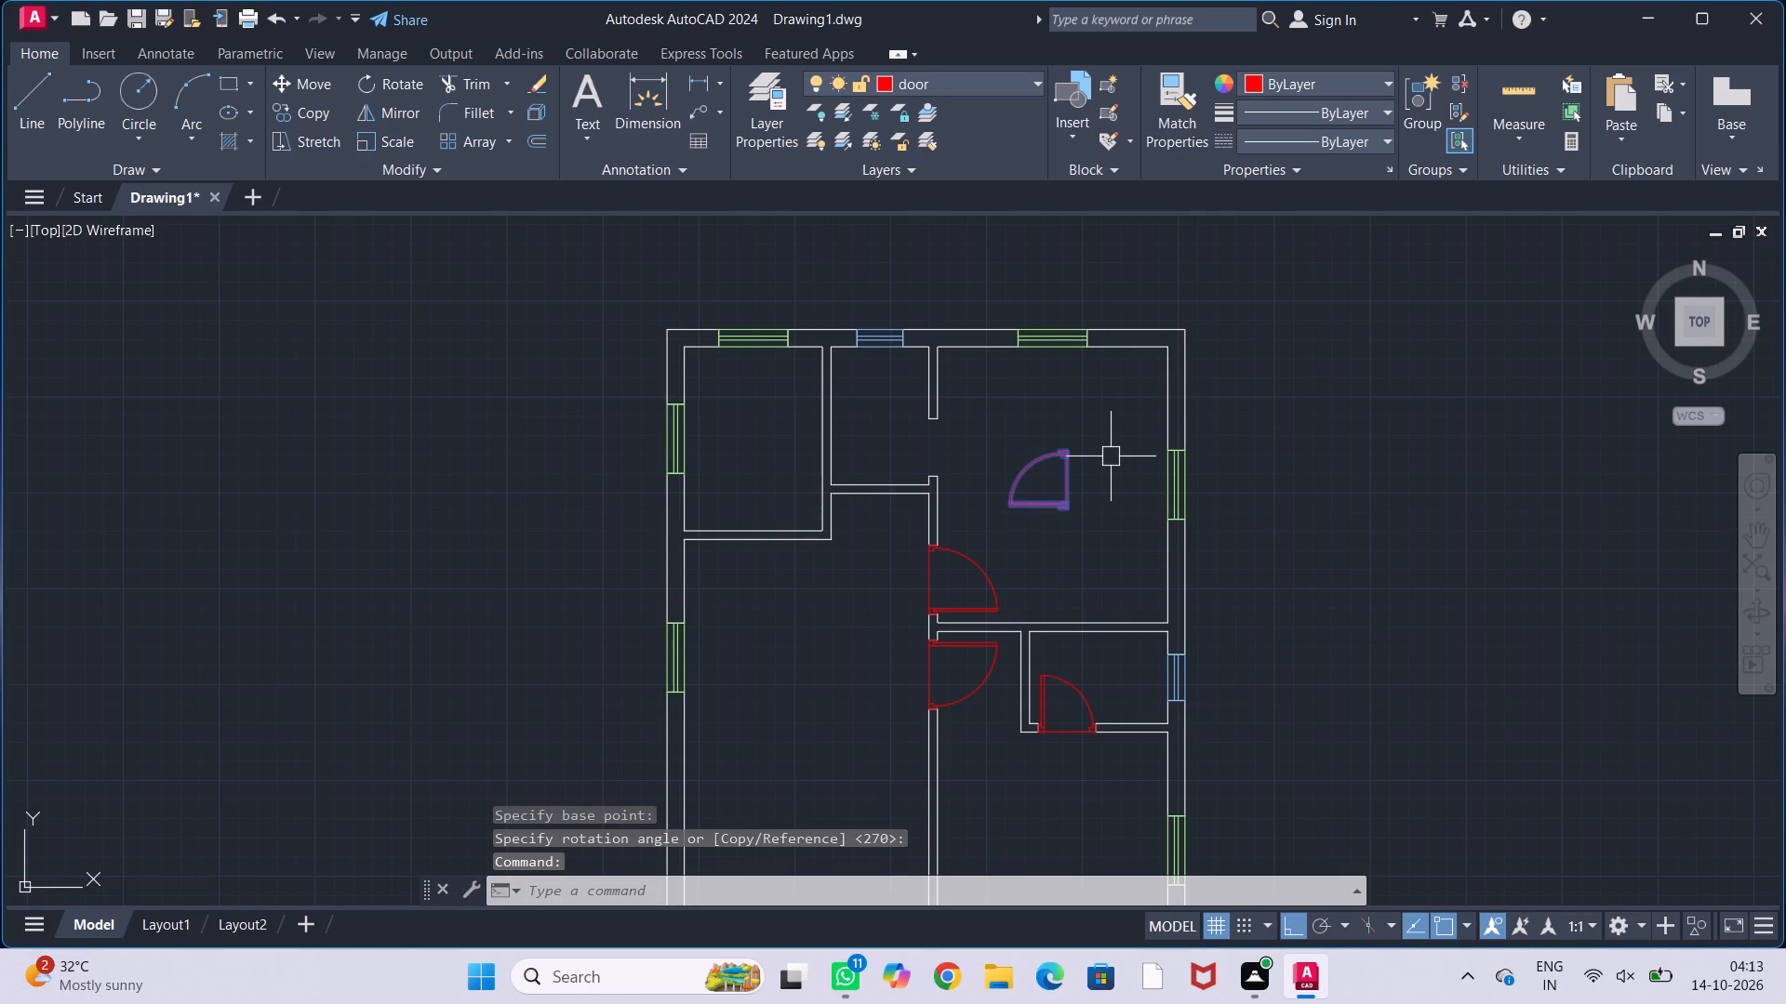
{"action": "key", "text": "m"}
{"action": "key", "text": "Return"}
{"action": "scroll", "coordinate": [1064, 518], "scroll_direction": "up", "scroll_amount": 3}
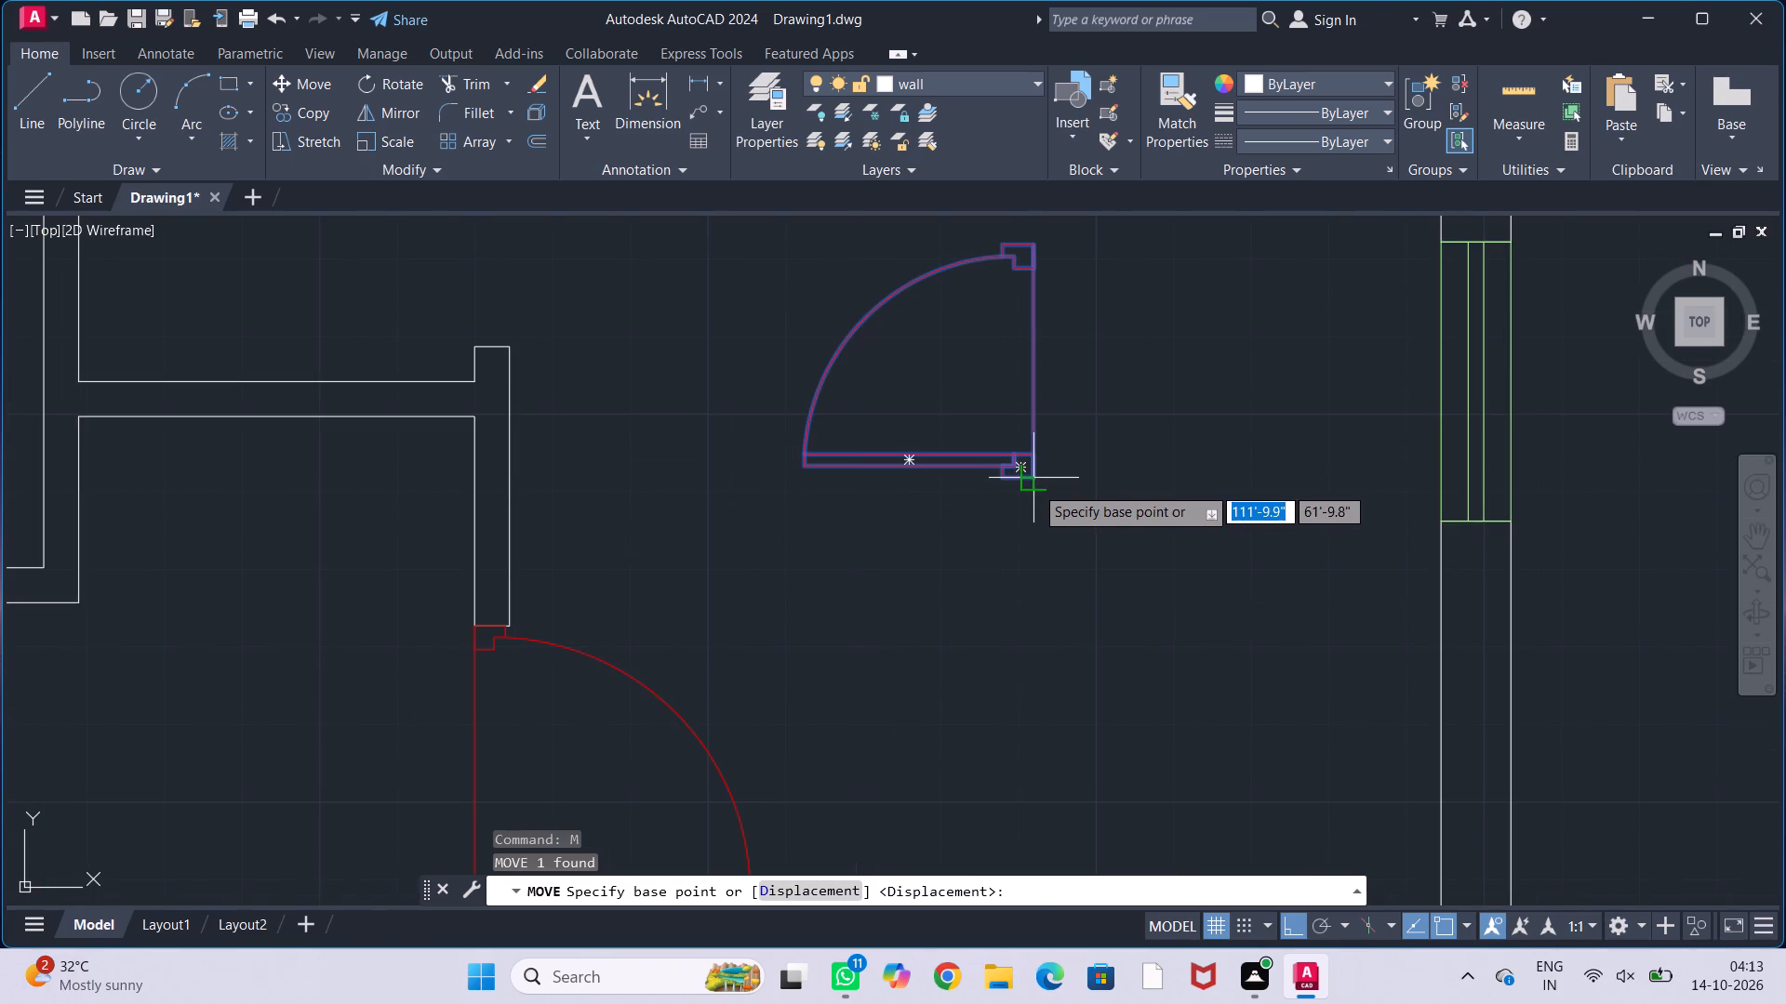
{"action": "left_click", "coordinate": [1034, 483]}
{"action": "scroll", "coordinate": [832, 403], "scroll_direction": "down", "scroll_amount": 2}
{"action": "middle_click_drag", "start_coordinate": [788, 409], "coordinate": [891, 468]}
{"action": "scroll", "coordinate": [832, 458], "scroll_direction": "up", "scroll_amount": 2}
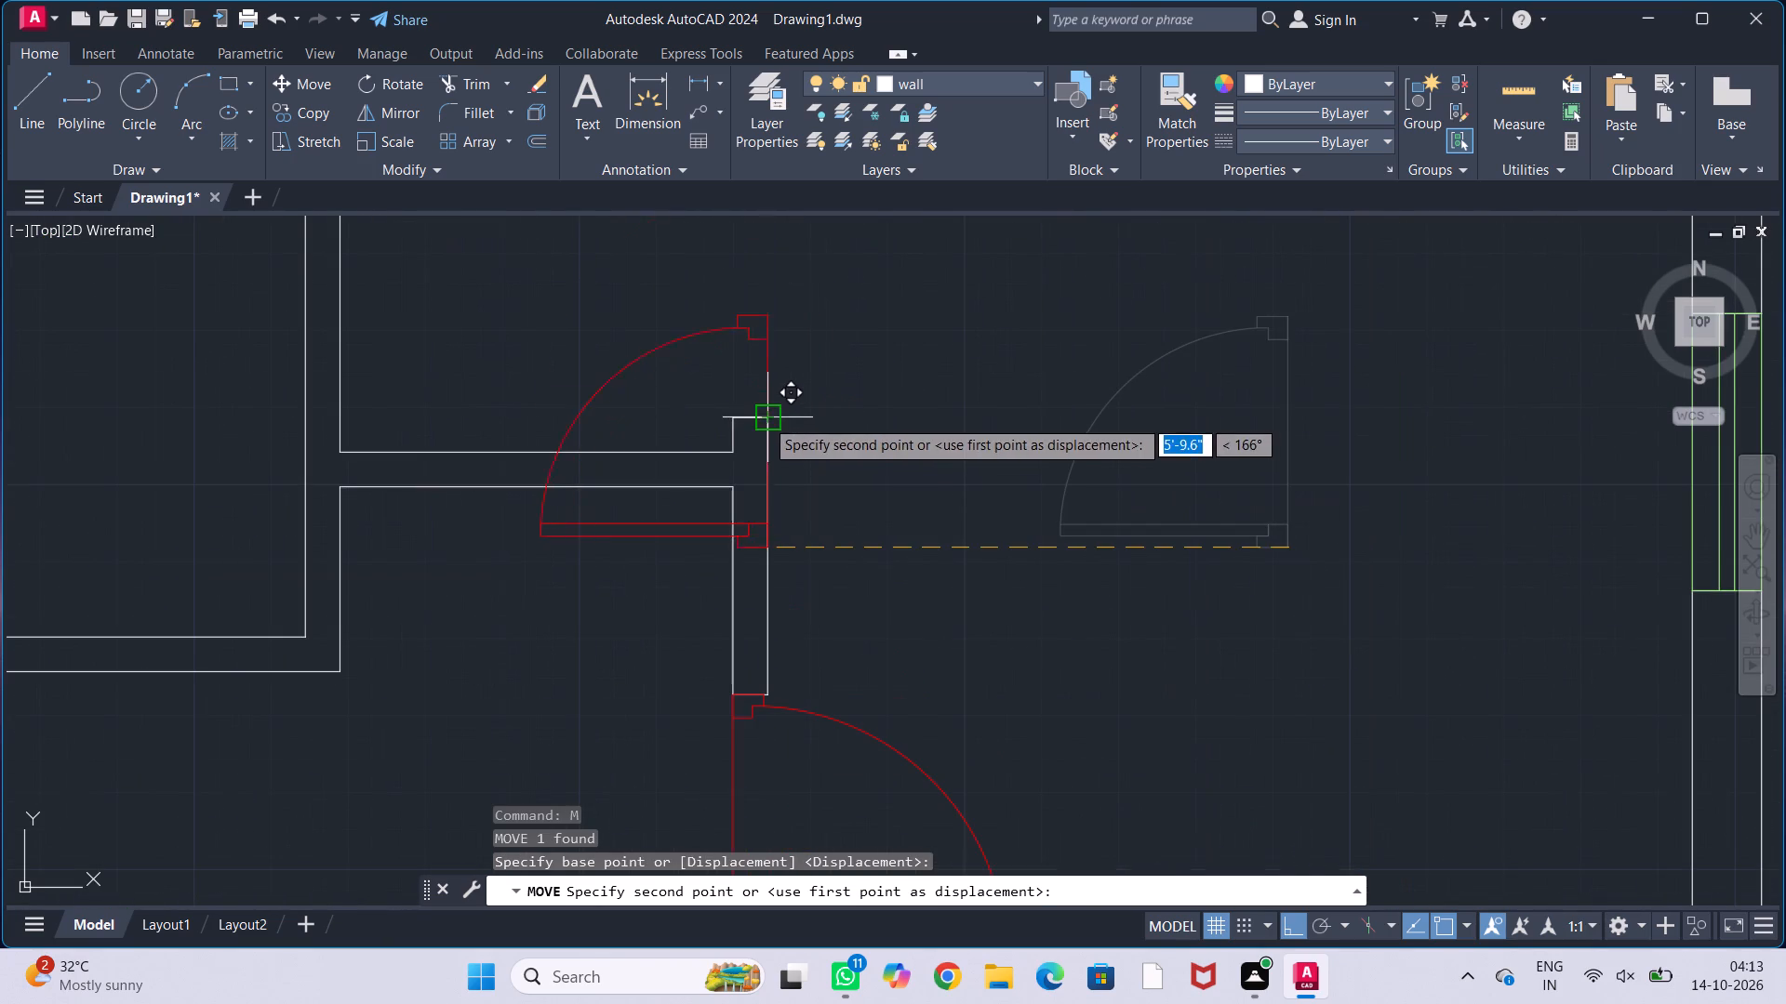
{"action": "left_click", "coordinate": [765, 418]}
{"action": "scroll", "coordinate": [895, 471], "scroll_direction": "down", "scroll_amount": 3}
{"action": "key", "text": "Escape"}
{"action": "key", "text": "Escape"}
{"action": "key", "text": "Escape"}
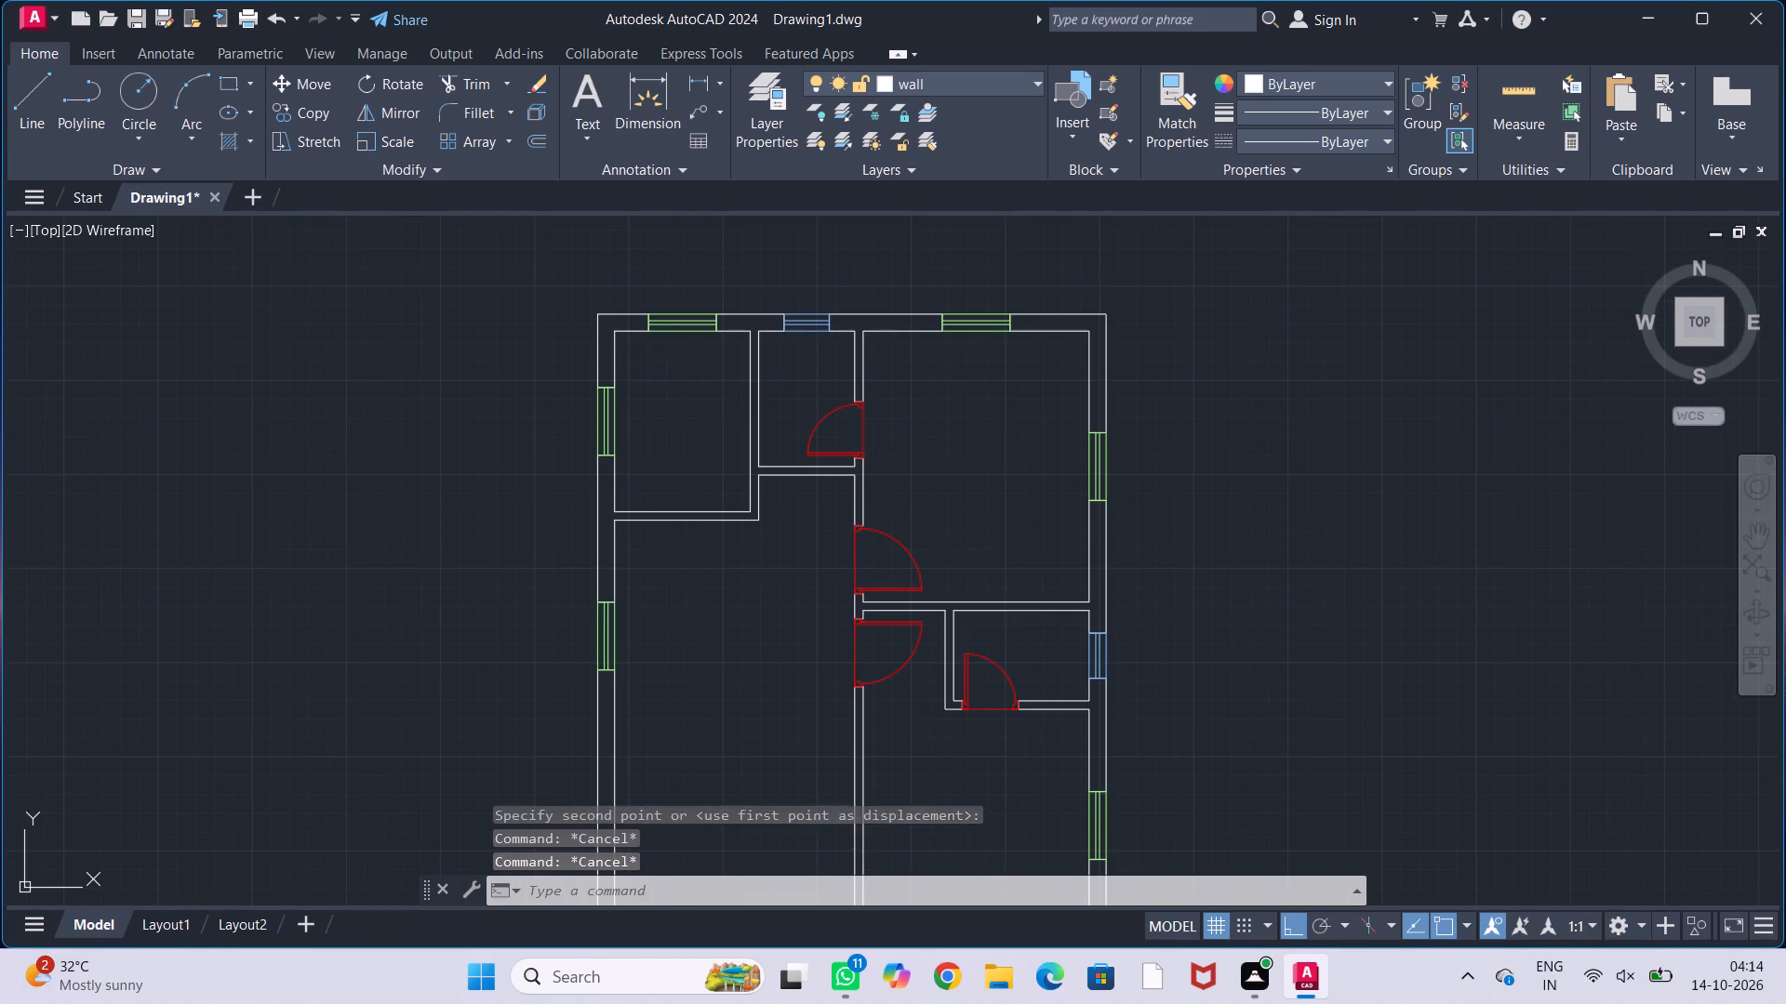
{"action": "key", "text": "Escape"}
Examine the floor plan from the top rooms down to the staircase to check the placed door blocks and remaining openings.
{"action": "scroll", "coordinate": [906, 466], "scroll_direction": "down", "scroll_amount": 2}
{"action": "middle_click_drag", "start_coordinate": [919, 462], "coordinate": [1008, 402]}
{"action": "scroll", "coordinate": [1013, 399], "scroll_direction": "up", "scroll_amount": 2}
{"action": "middle_click_drag", "start_coordinate": [1020, 403], "coordinate": [1060, 446]}
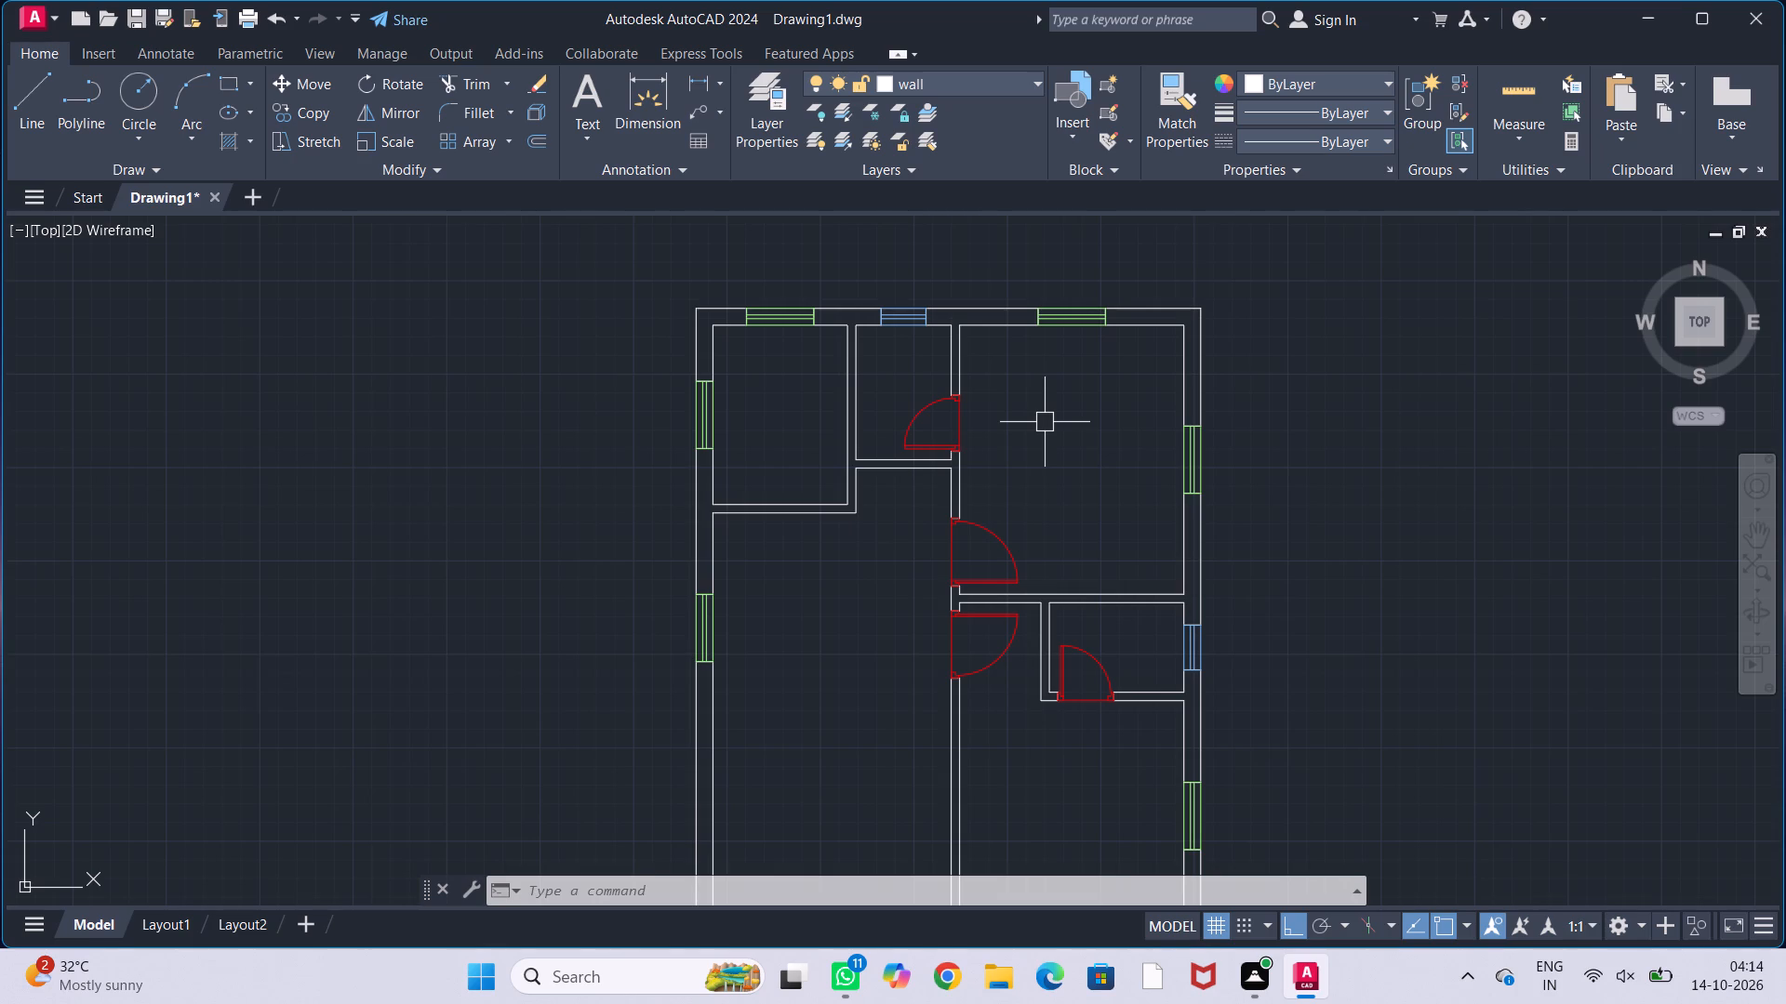
{"action": "middle_click_drag", "start_coordinate": [1070, 479], "coordinate": [1088, 393]}
{"action": "scroll", "coordinate": [1094, 379], "scroll_direction": "down", "scroll_amount": 2}
{"action": "middle_click_drag", "start_coordinate": [1094, 379], "coordinate": [1057, 406]}
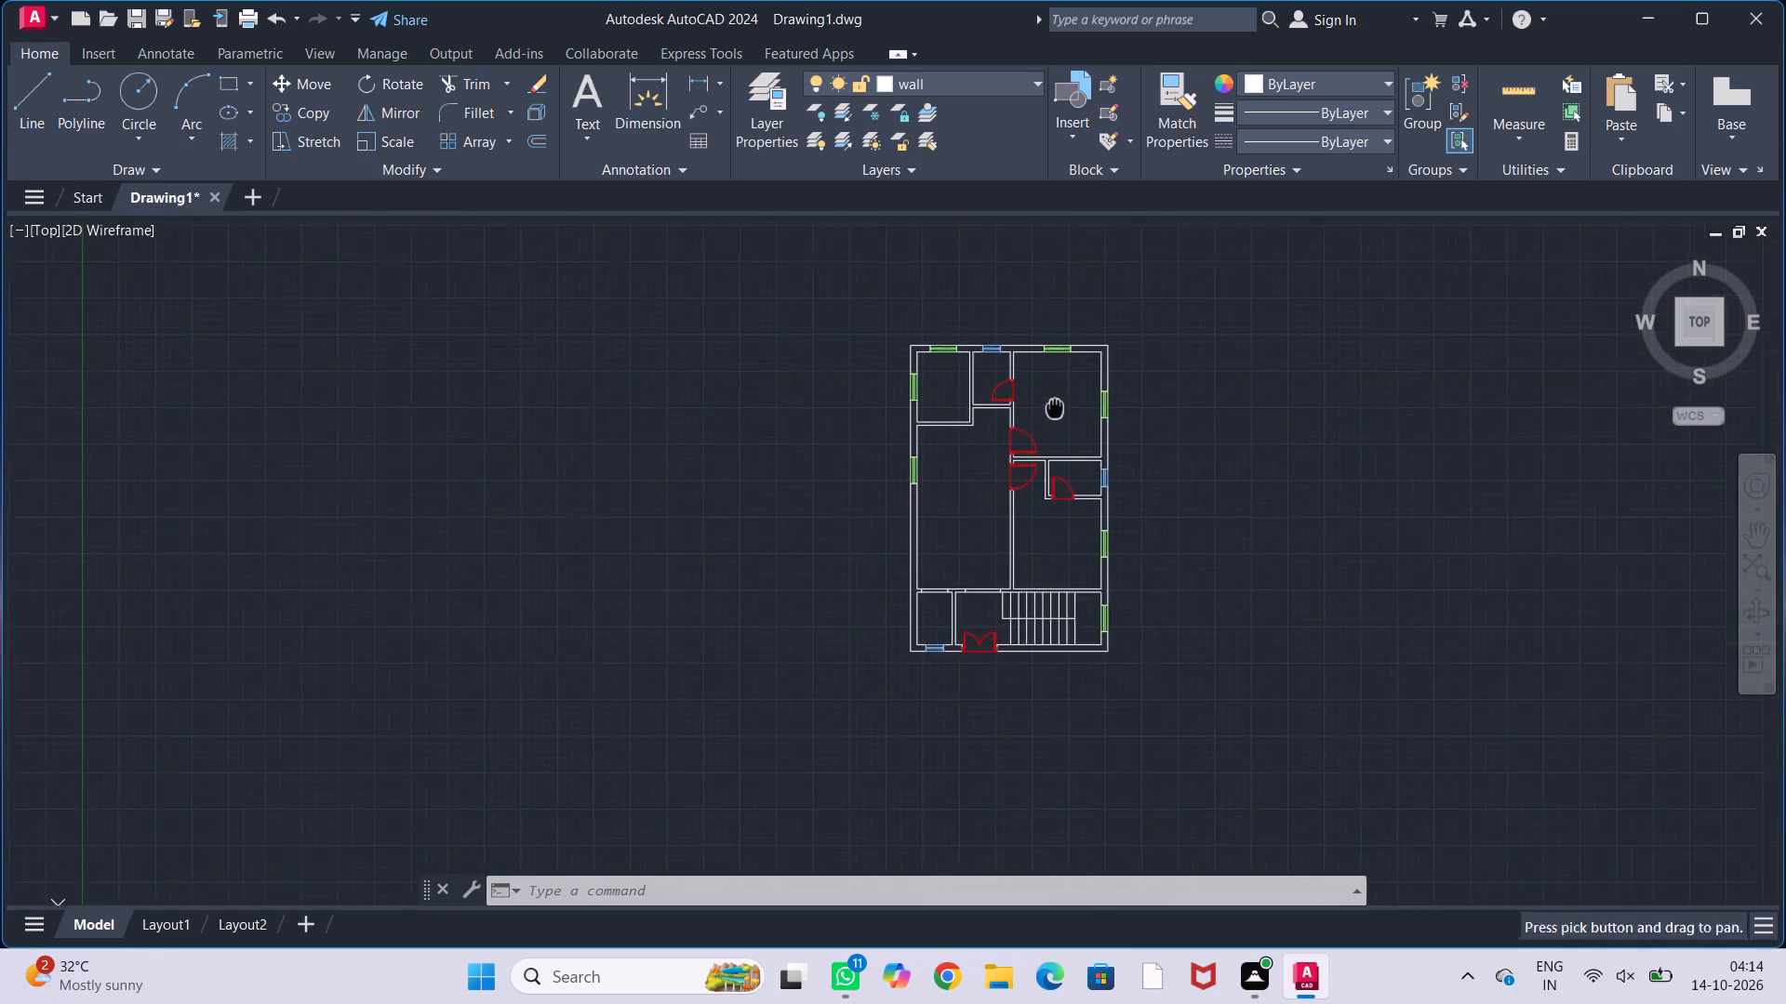
{"action": "scroll", "coordinate": [959, 407], "scroll_direction": "up", "scroll_amount": 3}
{"action": "middle_click_drag", "start_coordinate": [1101, 376], "coordinate": [1086, 463]}
{"action": "scroll", "coordinate": [1114, 424], "scroll_direction": "down", "scroll_amount": 1}
{"action": "middle_click_drag", "start_coordinate": [1110, 425], "coordinate": [1038, 412]}
{"action": "scroll", "coordinate": [1038, 411], "scroll_direction": "up", "scroll_amount": 1}
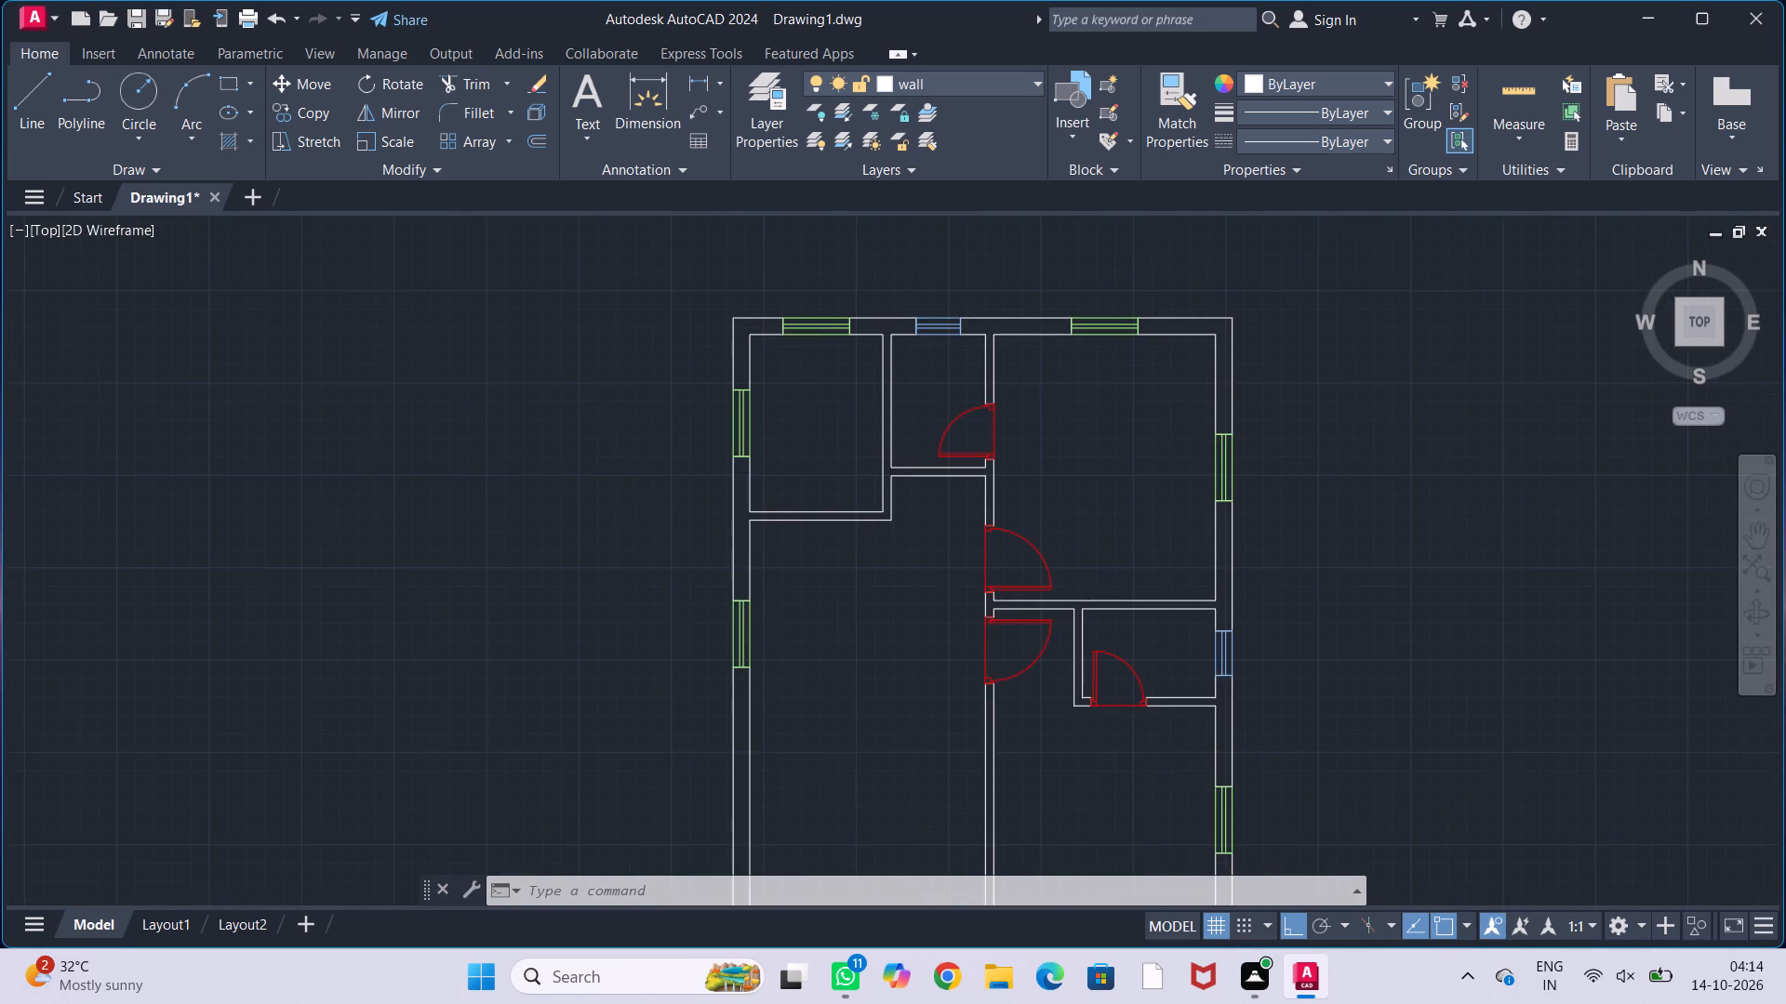
{"action": "middle_click_drag", "start_coordinate": [1038, 411], "coordinate": [1113, 324]}
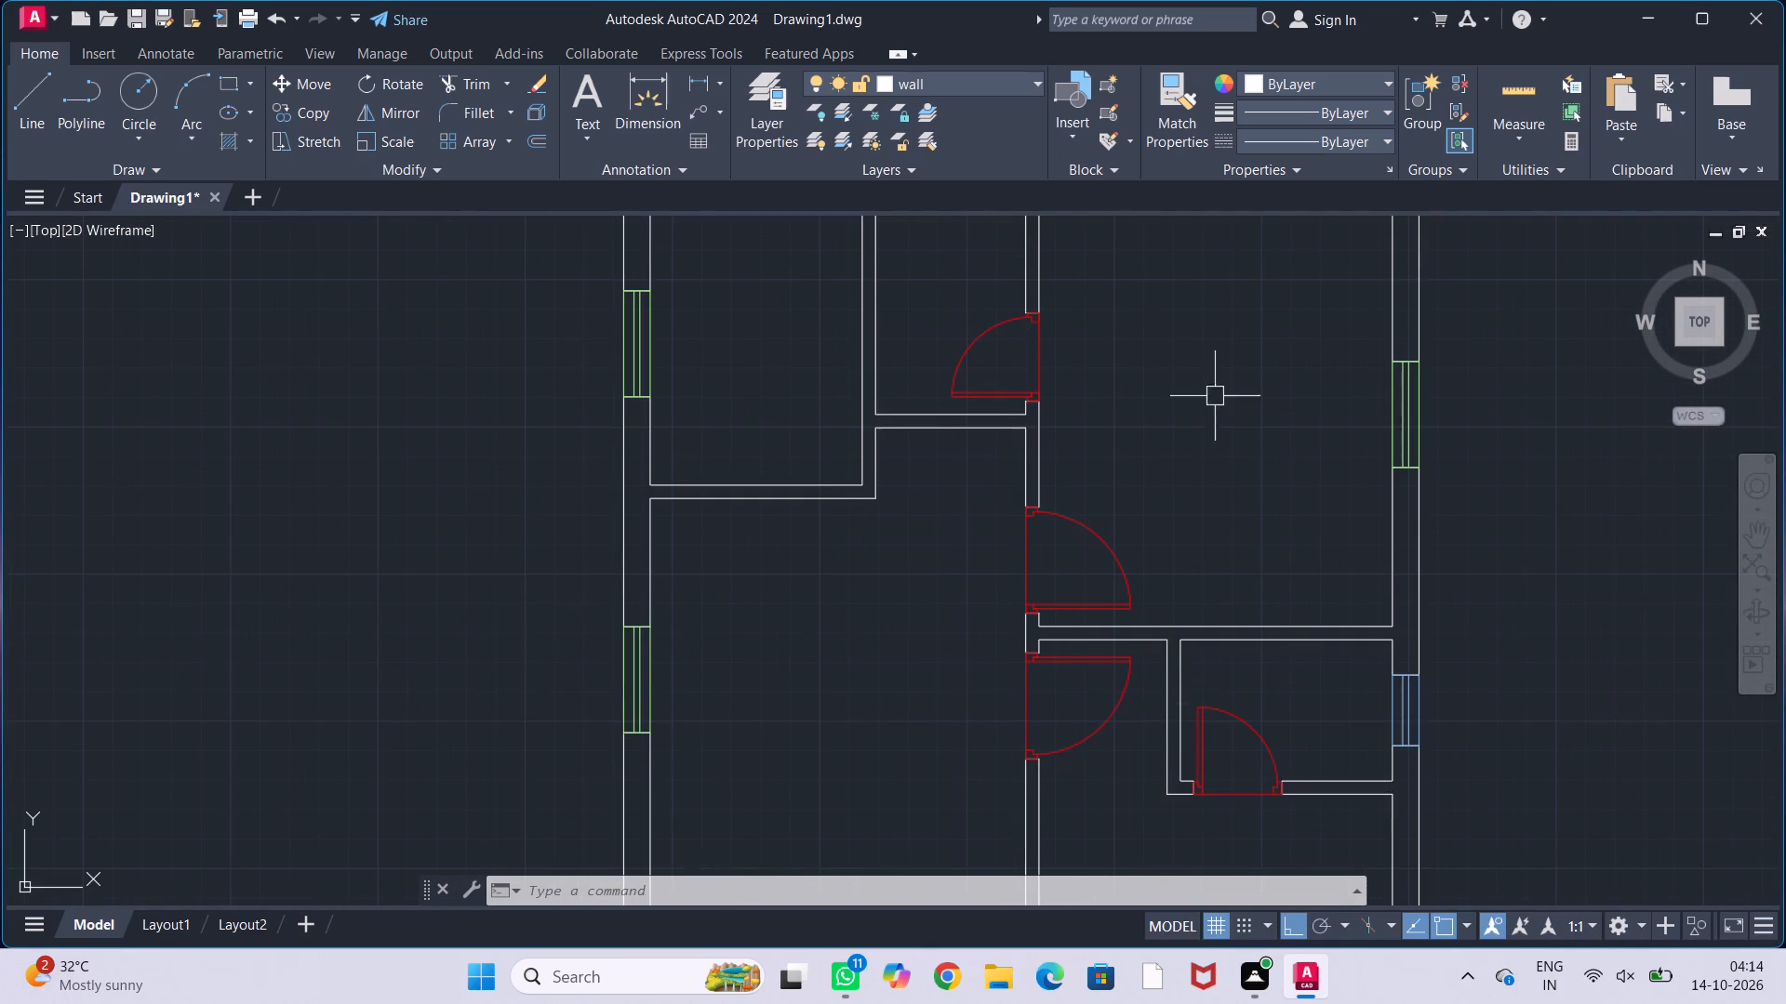
{"action": "middle_click_drag", "start_coordinate": [1235, 452], "coordinate": [1197, 407]}
{"action": "middle_click_drag", "start_coordinate": [1156, 465], "coordinate": [1229, 352]}
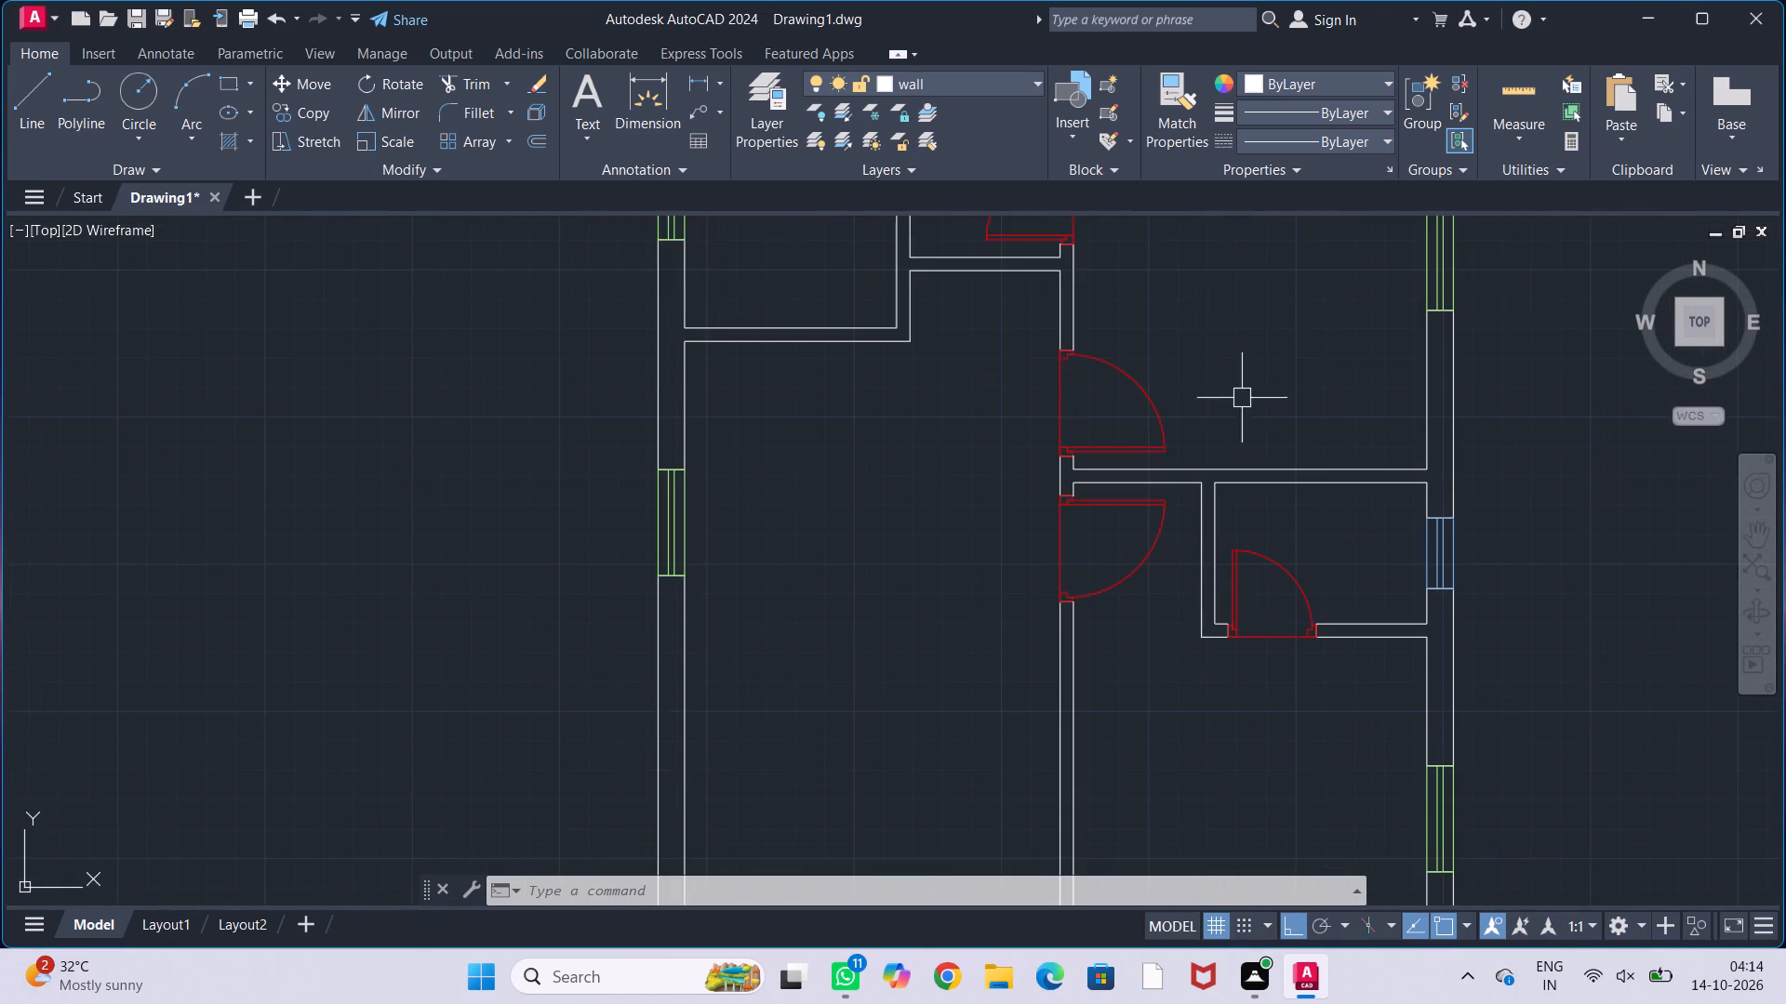
{"action": "middle_click_drag", "start_coordinate": [1246, 398], "coordinate": [1261, 322]}
{"action": "middle_click_drag", "start_coordinate": [1205, 643], "coordinate": [1206, 641]}
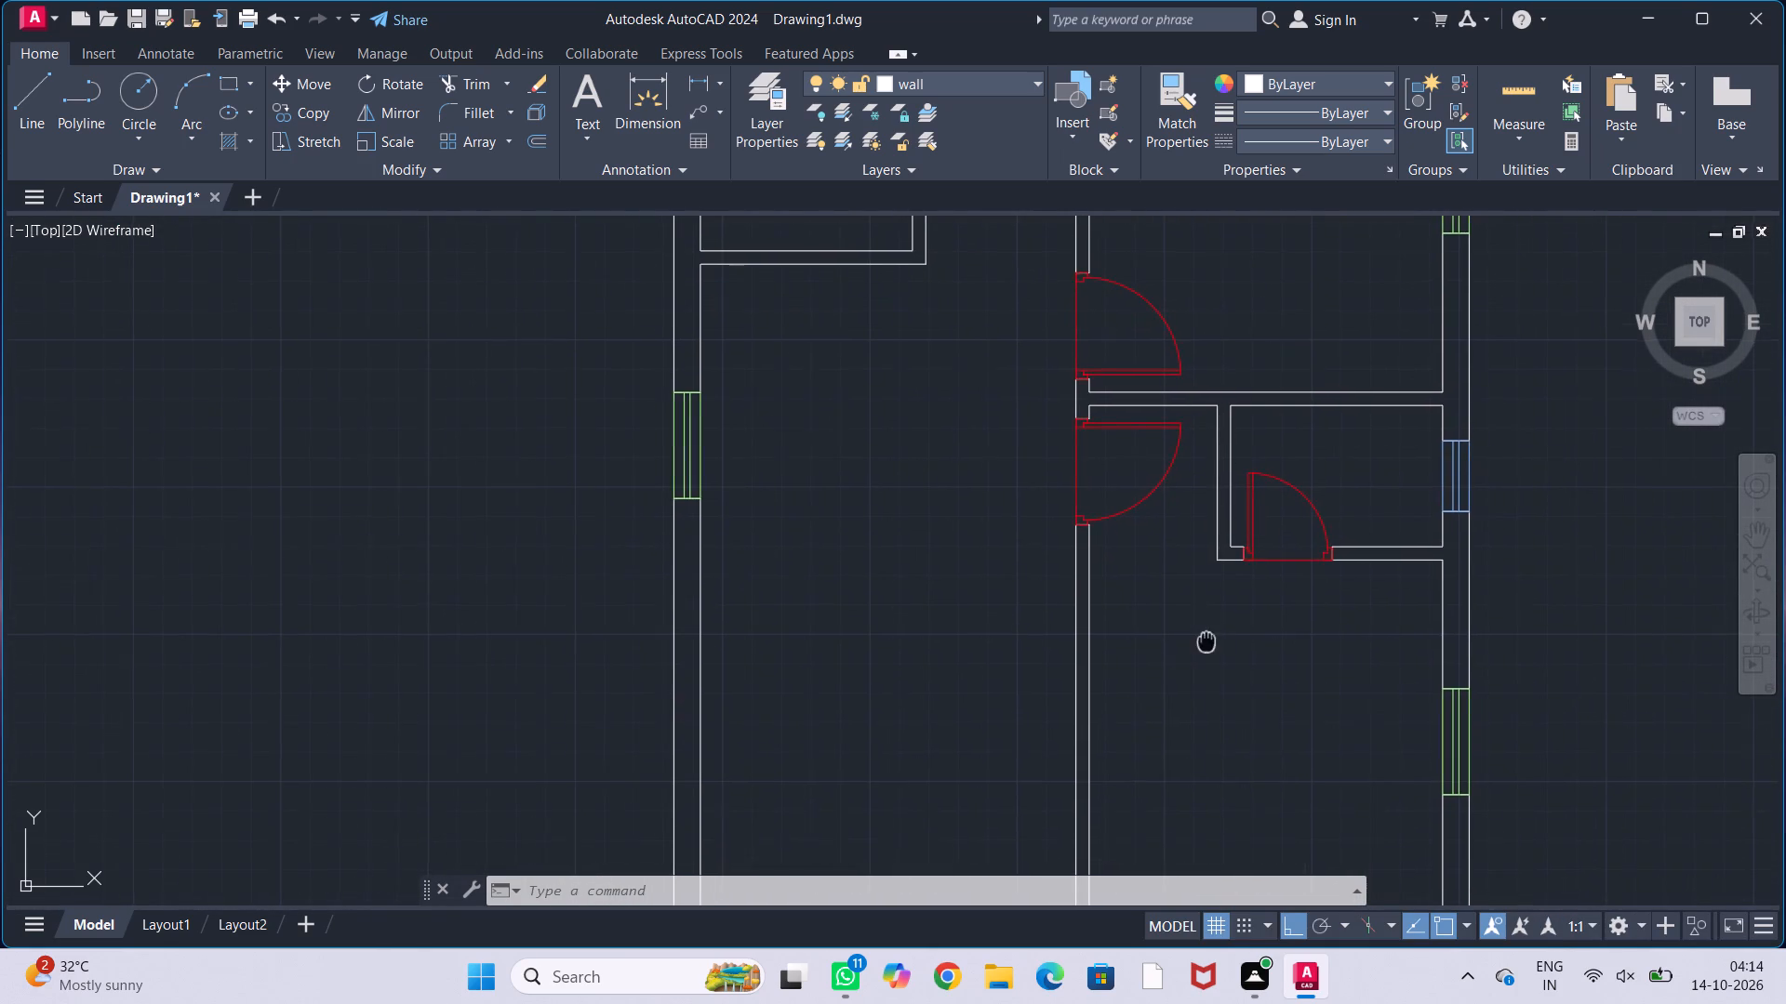
{"action": "middle_click_drag", "start_coordinate": [1206, 641], "coordinate": [1166, 527]}
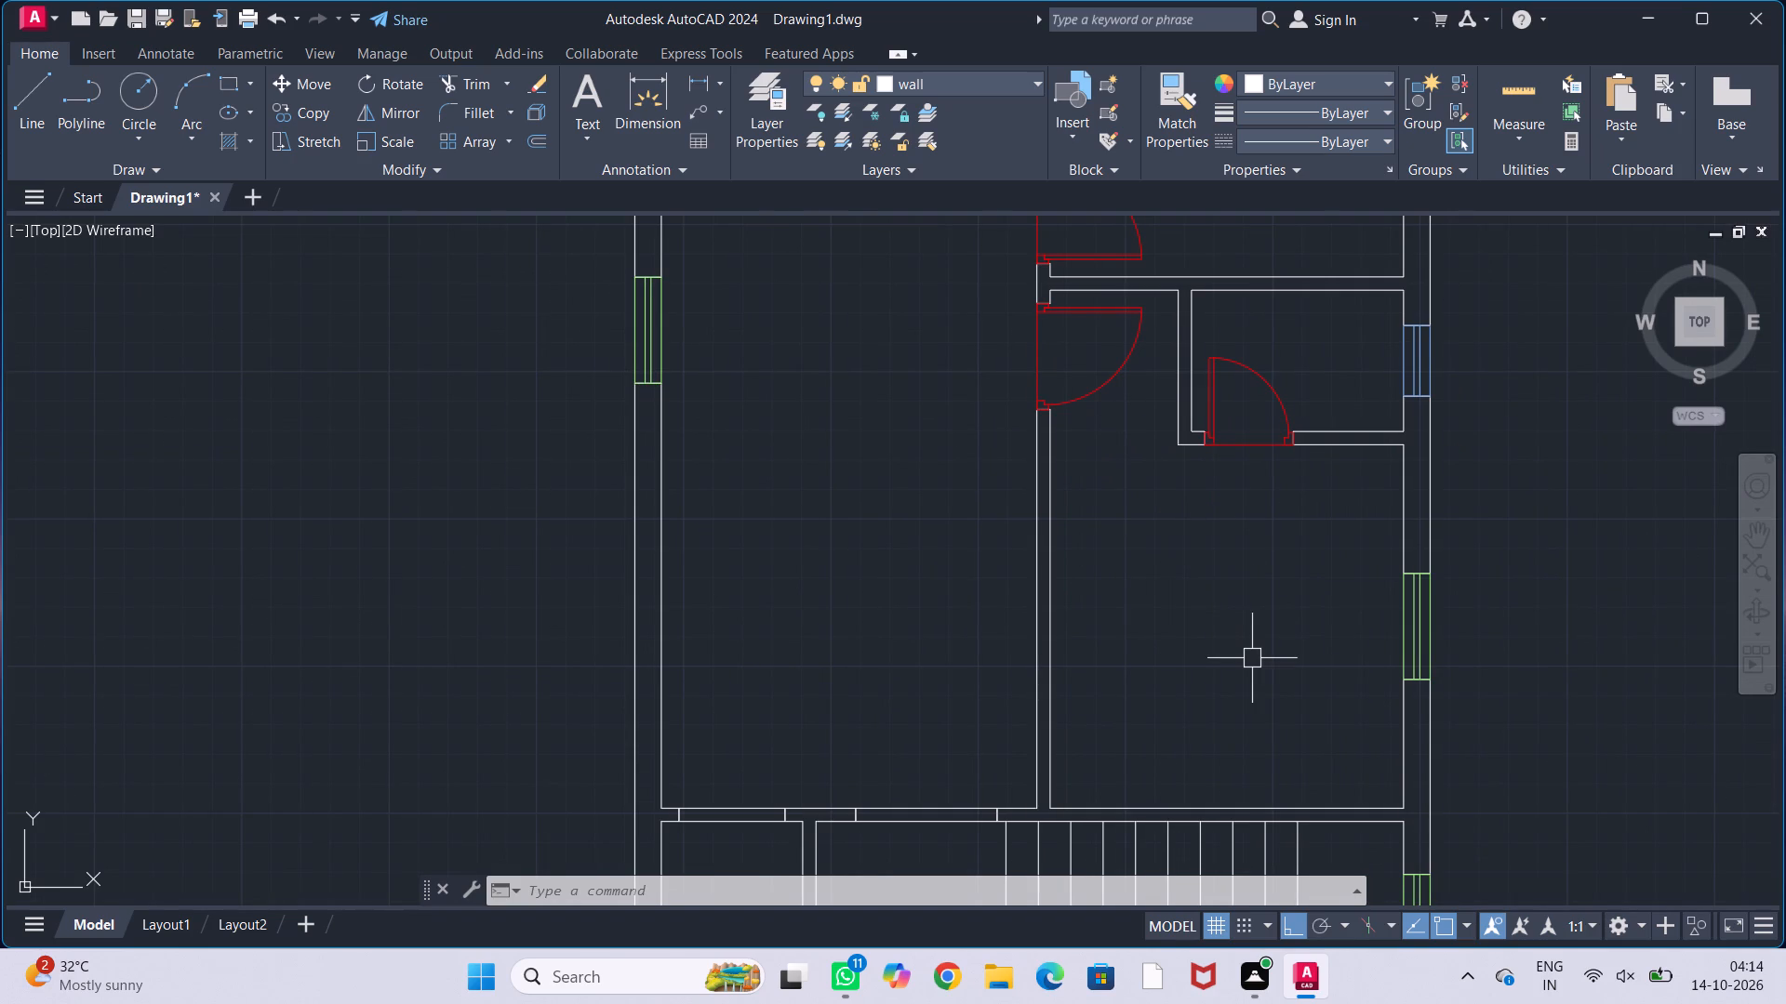
{"action": "scroll", "coordinate": [1241, 602], "scroll_direction": "down", "scroll_amount": 1}
{"action": "middle_click_drag", "start_coordinate": [1244, 588], "coordinate": [1246, 581]}
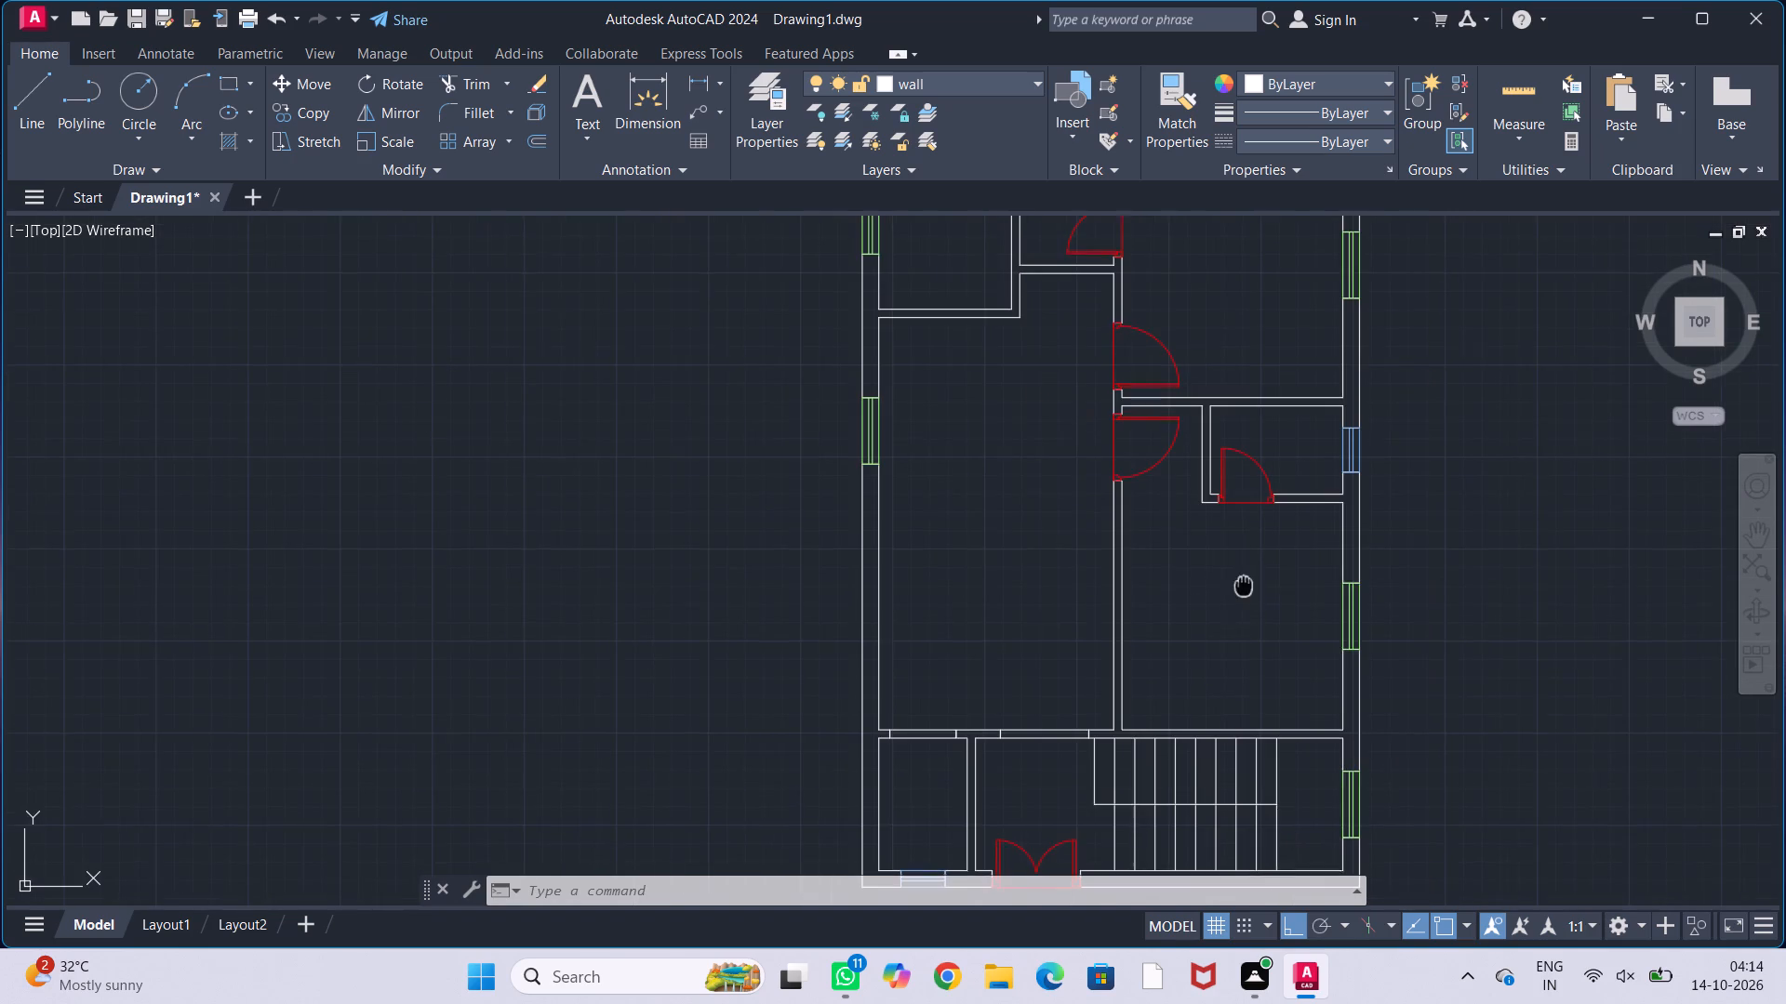
{"action": "middle_click_drag", "start_coordinate": [1246, 581], "coordinate": [1258, 522]}
{"action": "middle_click_drag", "start_coordinate": [1276, 625], "coordinate": [1238, 550]}
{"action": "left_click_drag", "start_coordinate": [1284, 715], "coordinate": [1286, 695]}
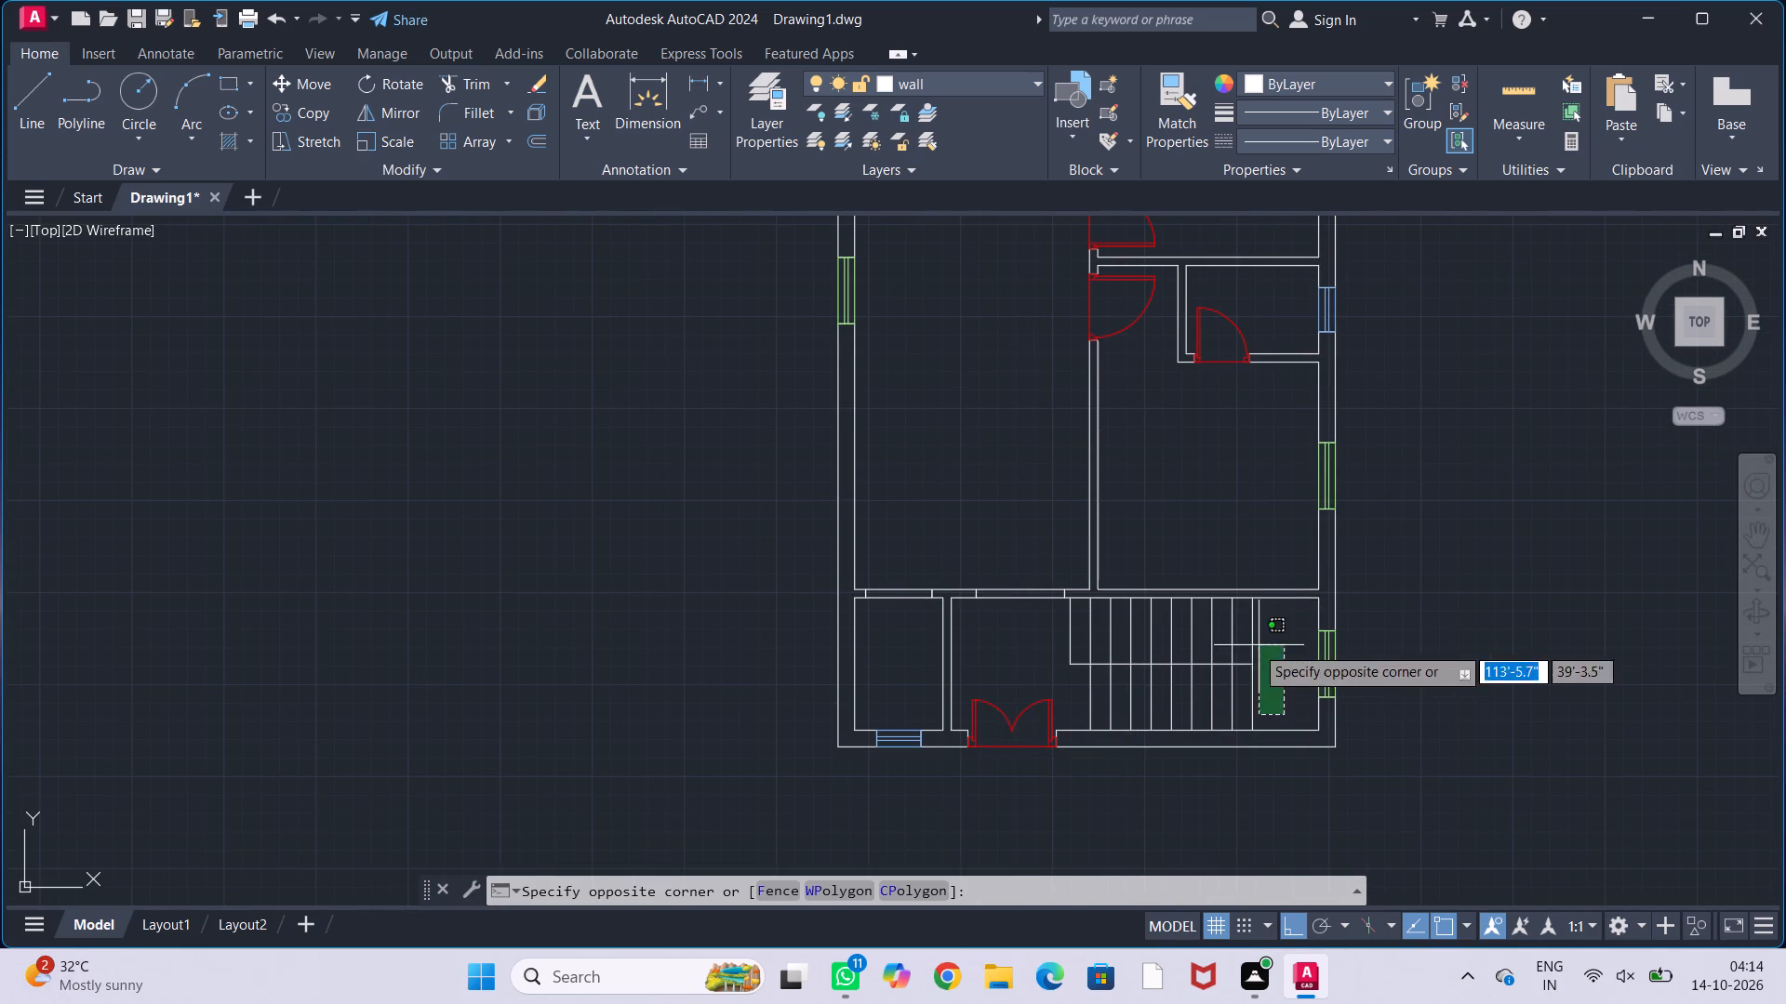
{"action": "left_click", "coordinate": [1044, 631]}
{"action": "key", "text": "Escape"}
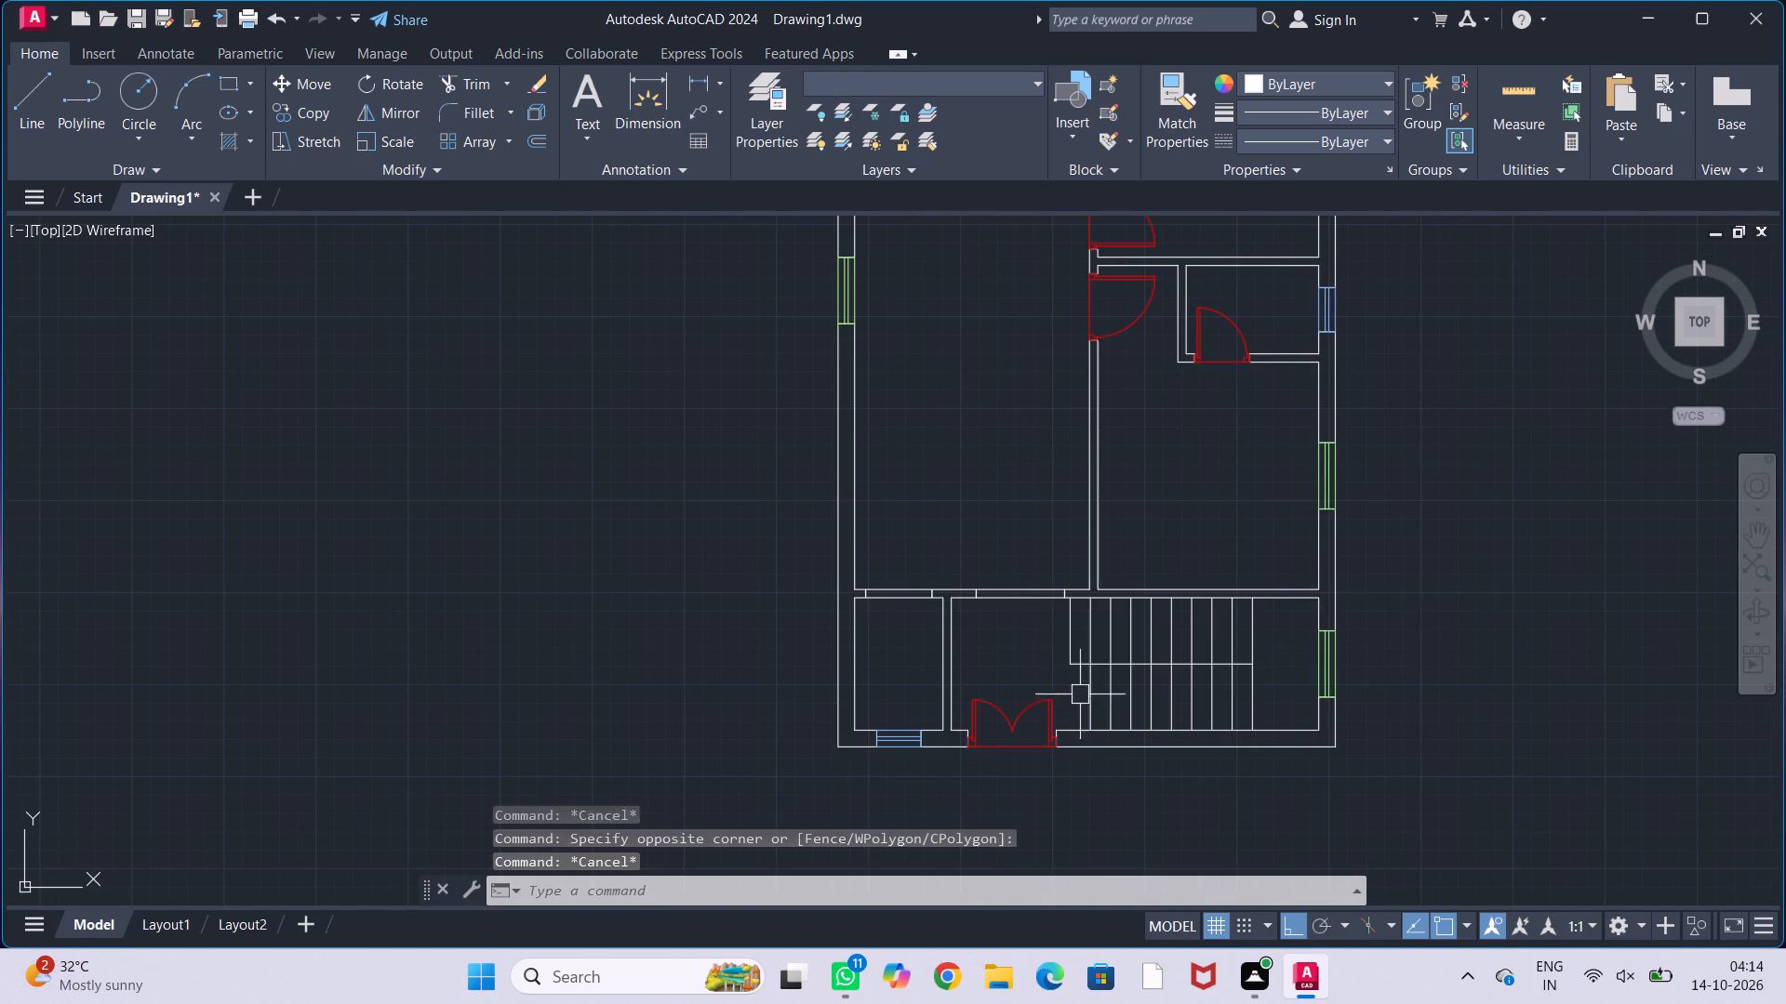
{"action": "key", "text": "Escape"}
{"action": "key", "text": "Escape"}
Assign all the stair tread lines and the dividing line between the flights to the staircase layer.
{"action": "scroll", "coordinate": [1137, 694], "scroll_direction": "up", "scroll_amount": 1}
{"action": "left_click", "coordinate": [1341, 693]}
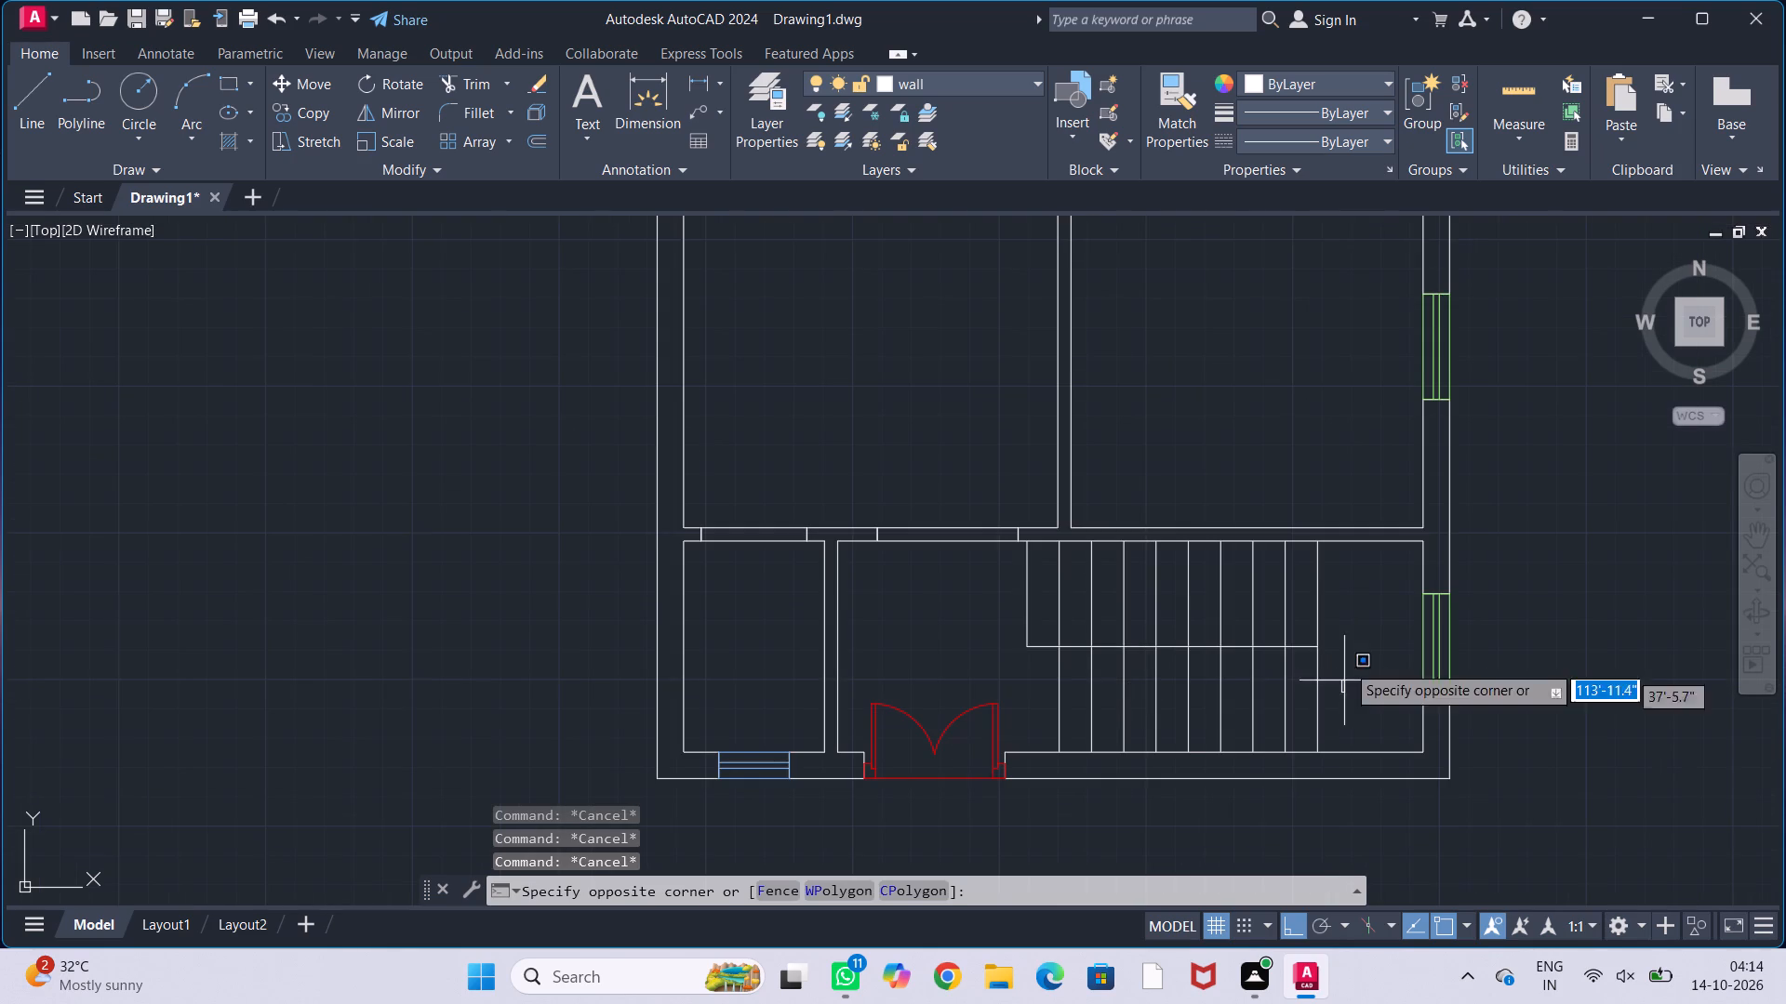
{"action": "left_click", "coordinate": [1018, 588]}
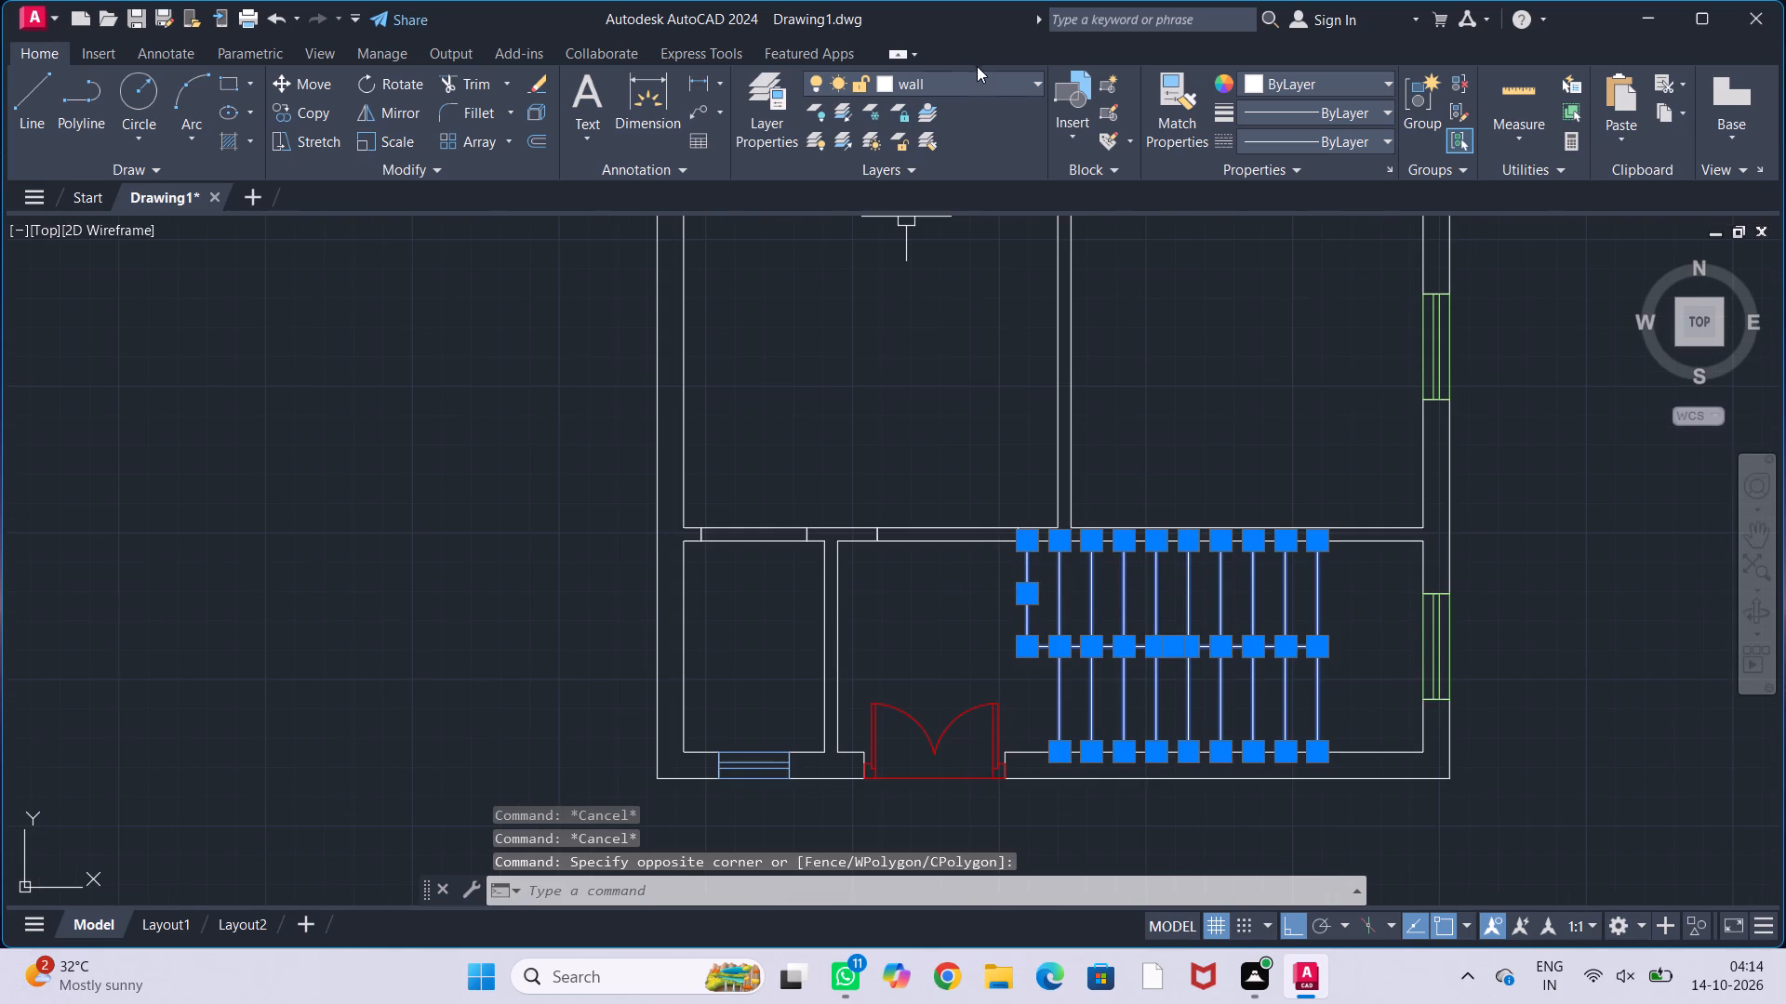
{"action": "left_click", "coordinate": [976, 89]}
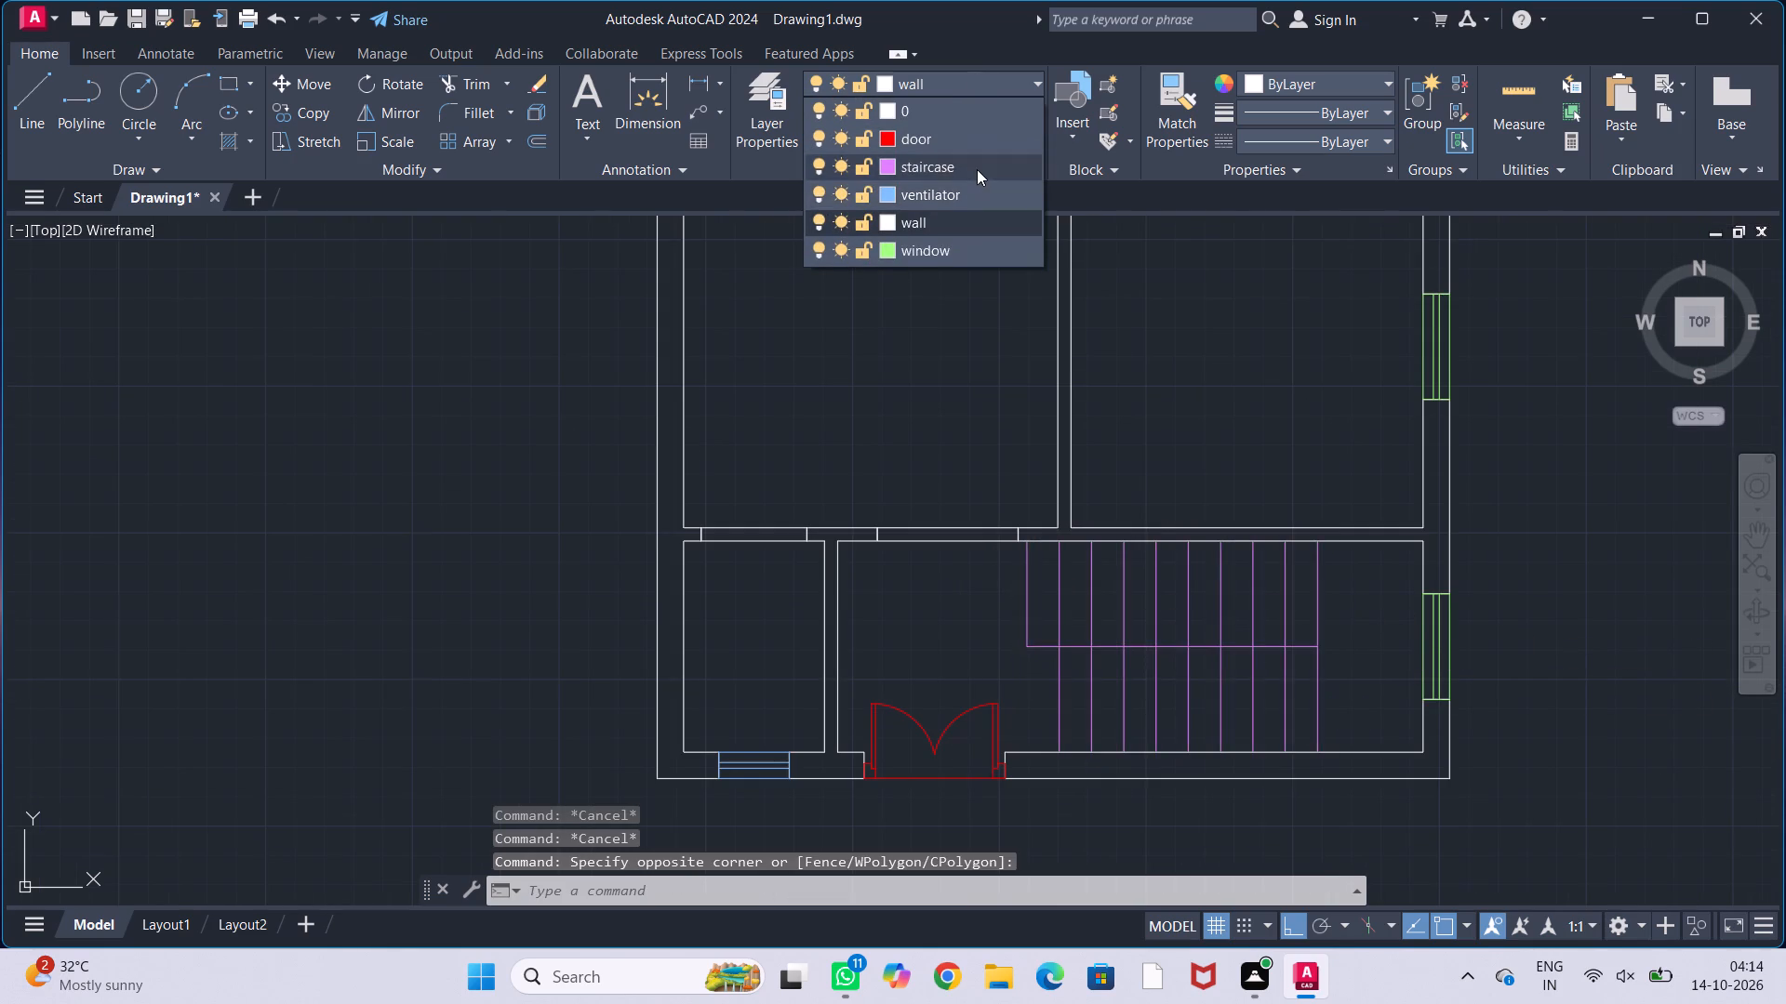
{"action": "left_click", "coordinate": [977, 169]}
{"action": "key", "text": "Escape"}
{"action": "key", "text": "Escape"}
{"action": "key", "text": "Escape"}
{"action": "key", "text": "Escape"}
Examine the whole floor plan, then the upper rooms closely, to check the doors, windows and ventilators in their wall openings.
{"action": "scroll", "coordinate": [1249, 397], "scroll_direction": "down", "scroll_amount": 2}
{"action": "middle_click_drag", "start_coordinate": [1261, 376], "coordinate": [1186, 490]}
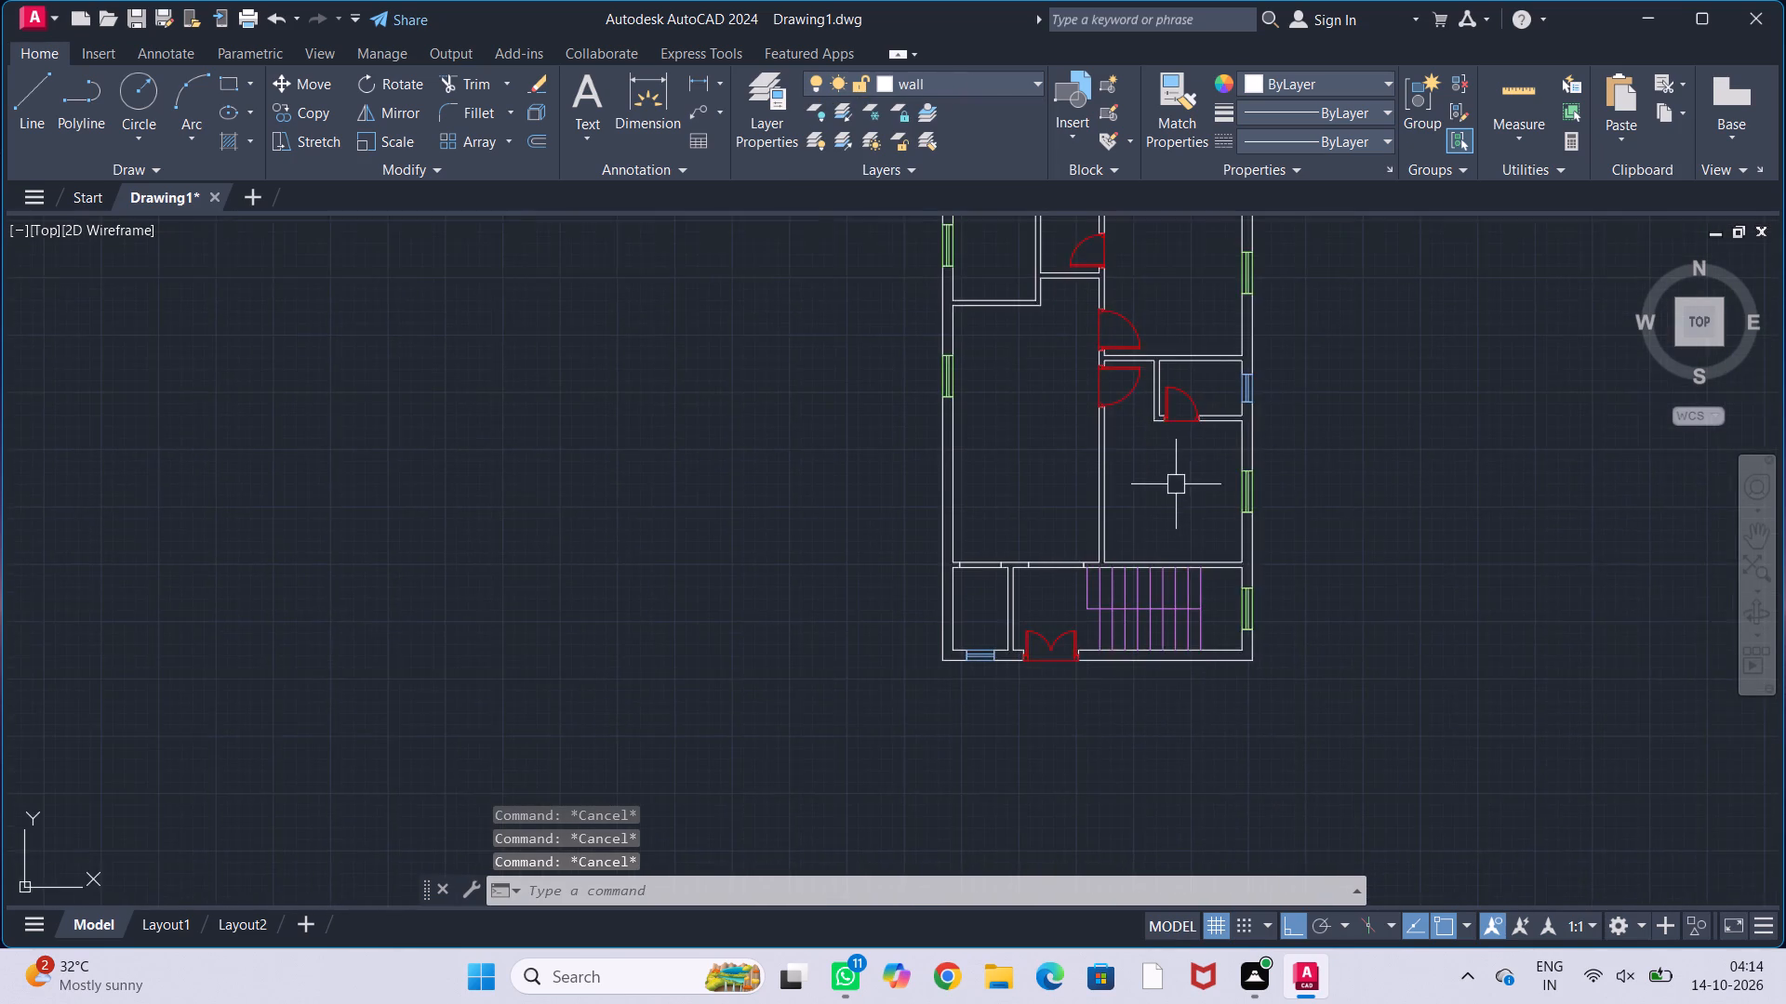
{"action": "middle_click_drag", "start_coordinate": [1175, 479], "coordinate": [1154, 551]}
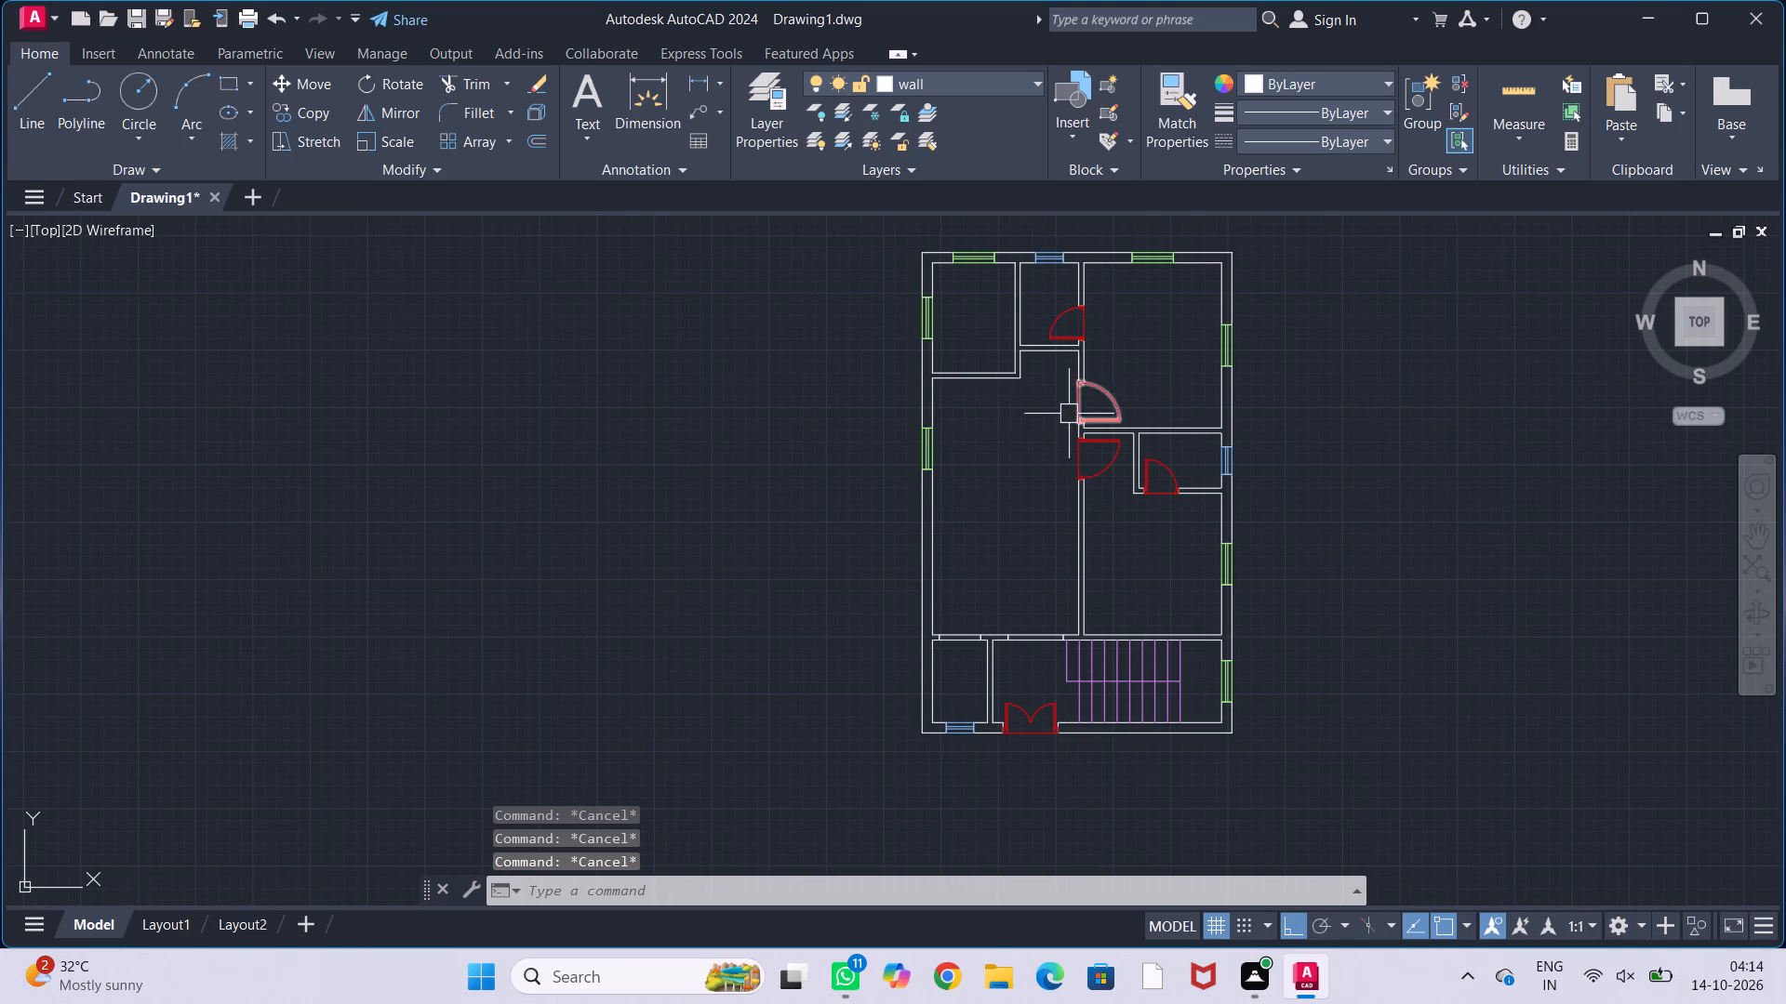
{"action": "middle_click_drag", "start_coordinate": [1048, 417], "coordinate": [1045, 487]}
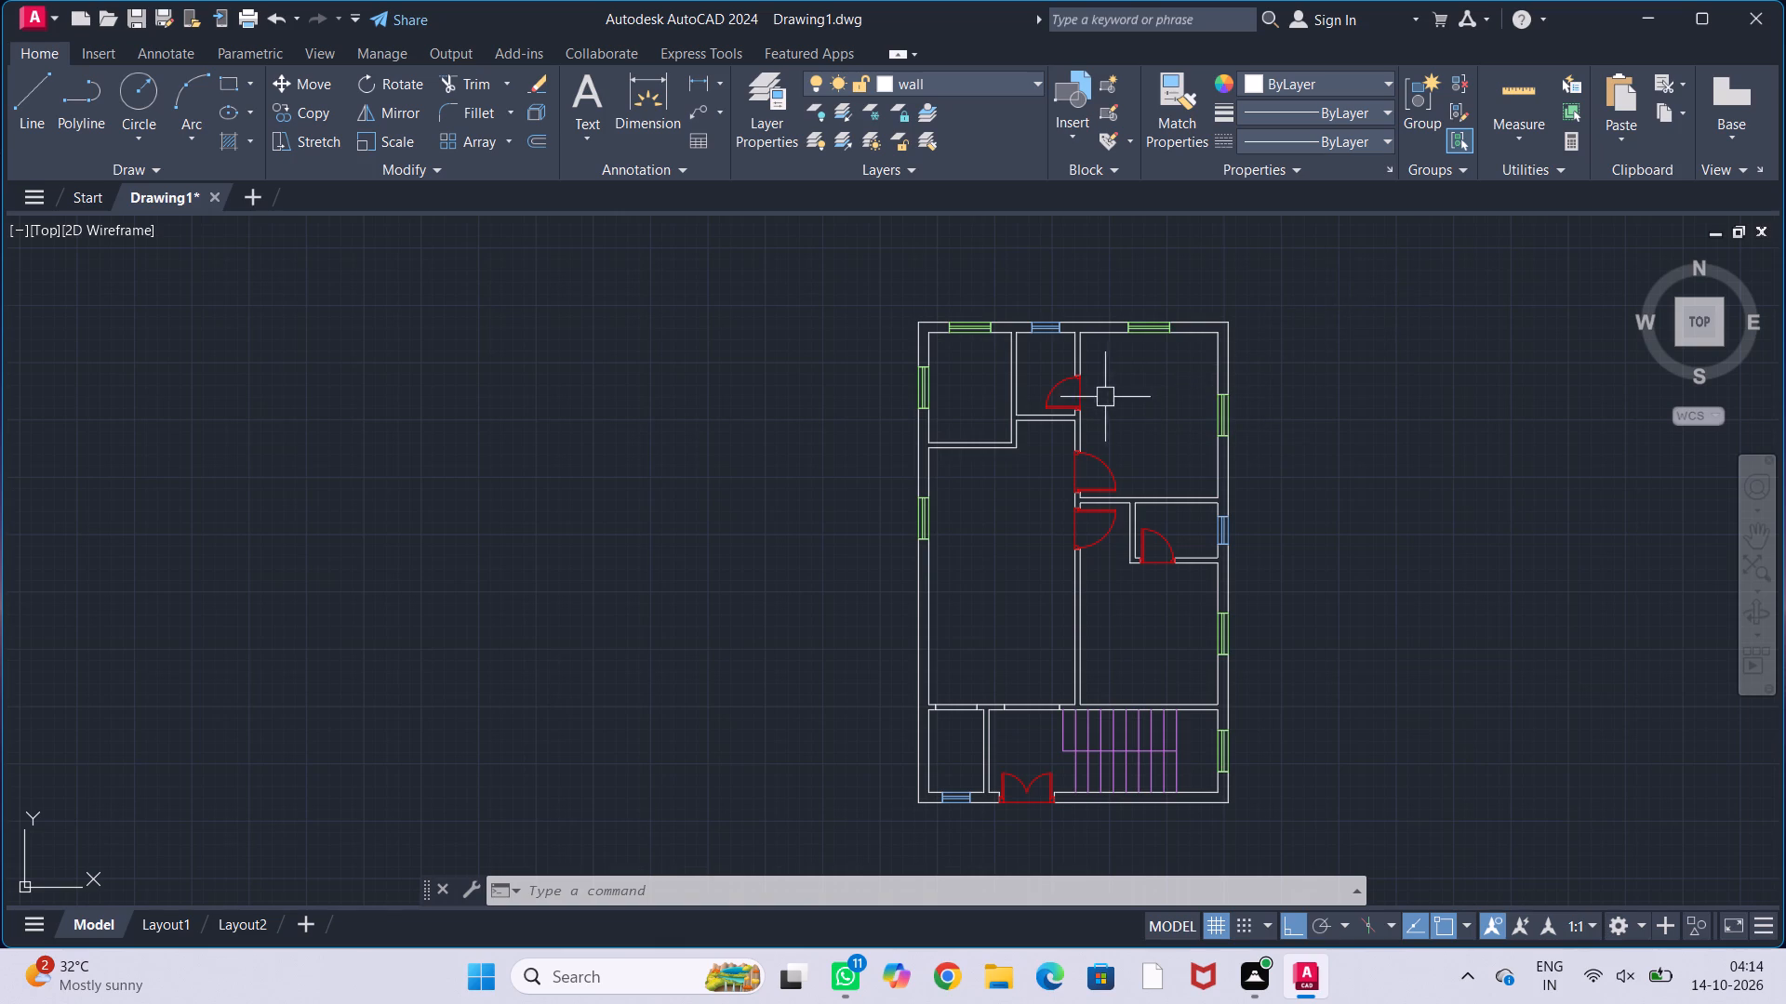
{"action": "scroll", "coordinate": [1153, 391], "scroll_direction": "up", "scroll_amount": 1}
{"action": "middle_click_drag", "start_coordinate": [1166, 386], "coordinate": [1095, 392]}
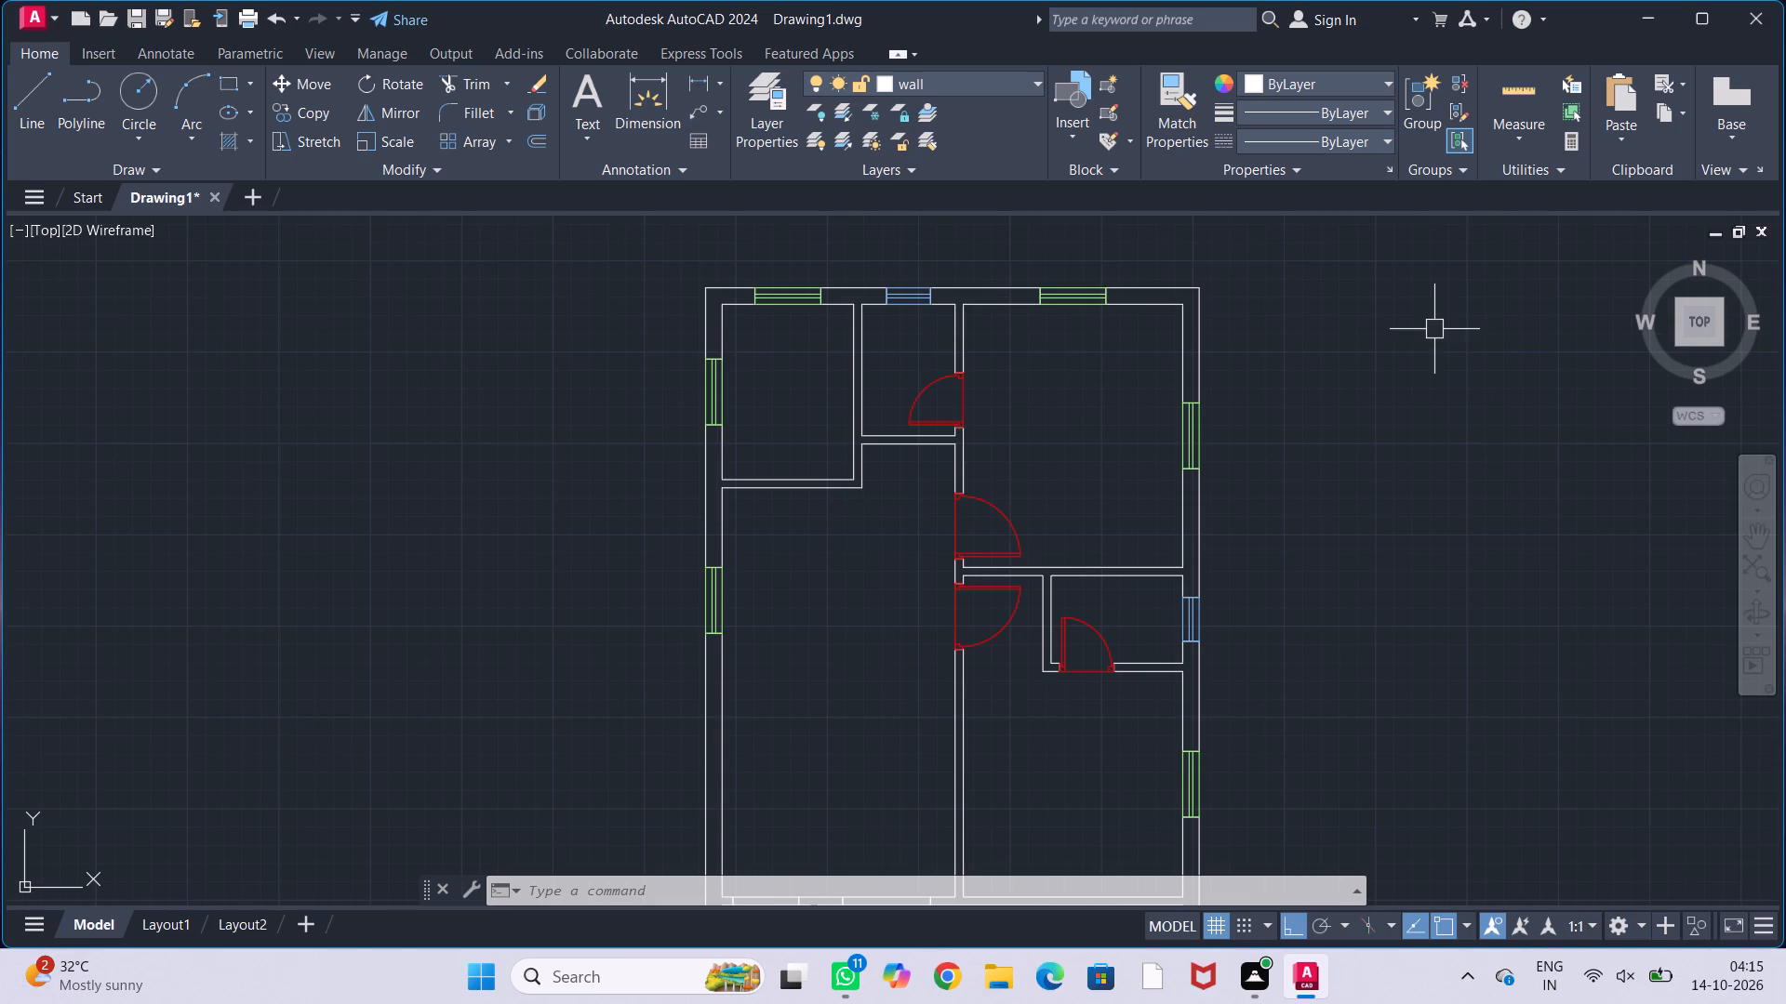
{"action": "middle_click_drag", "start_coordinate": [1024, 351], "coordinate": [1121, 362]}
{"action": "scroll", "coordinate": [1121, 362], "scroll_direction": "up", "scroll_amount": 1}
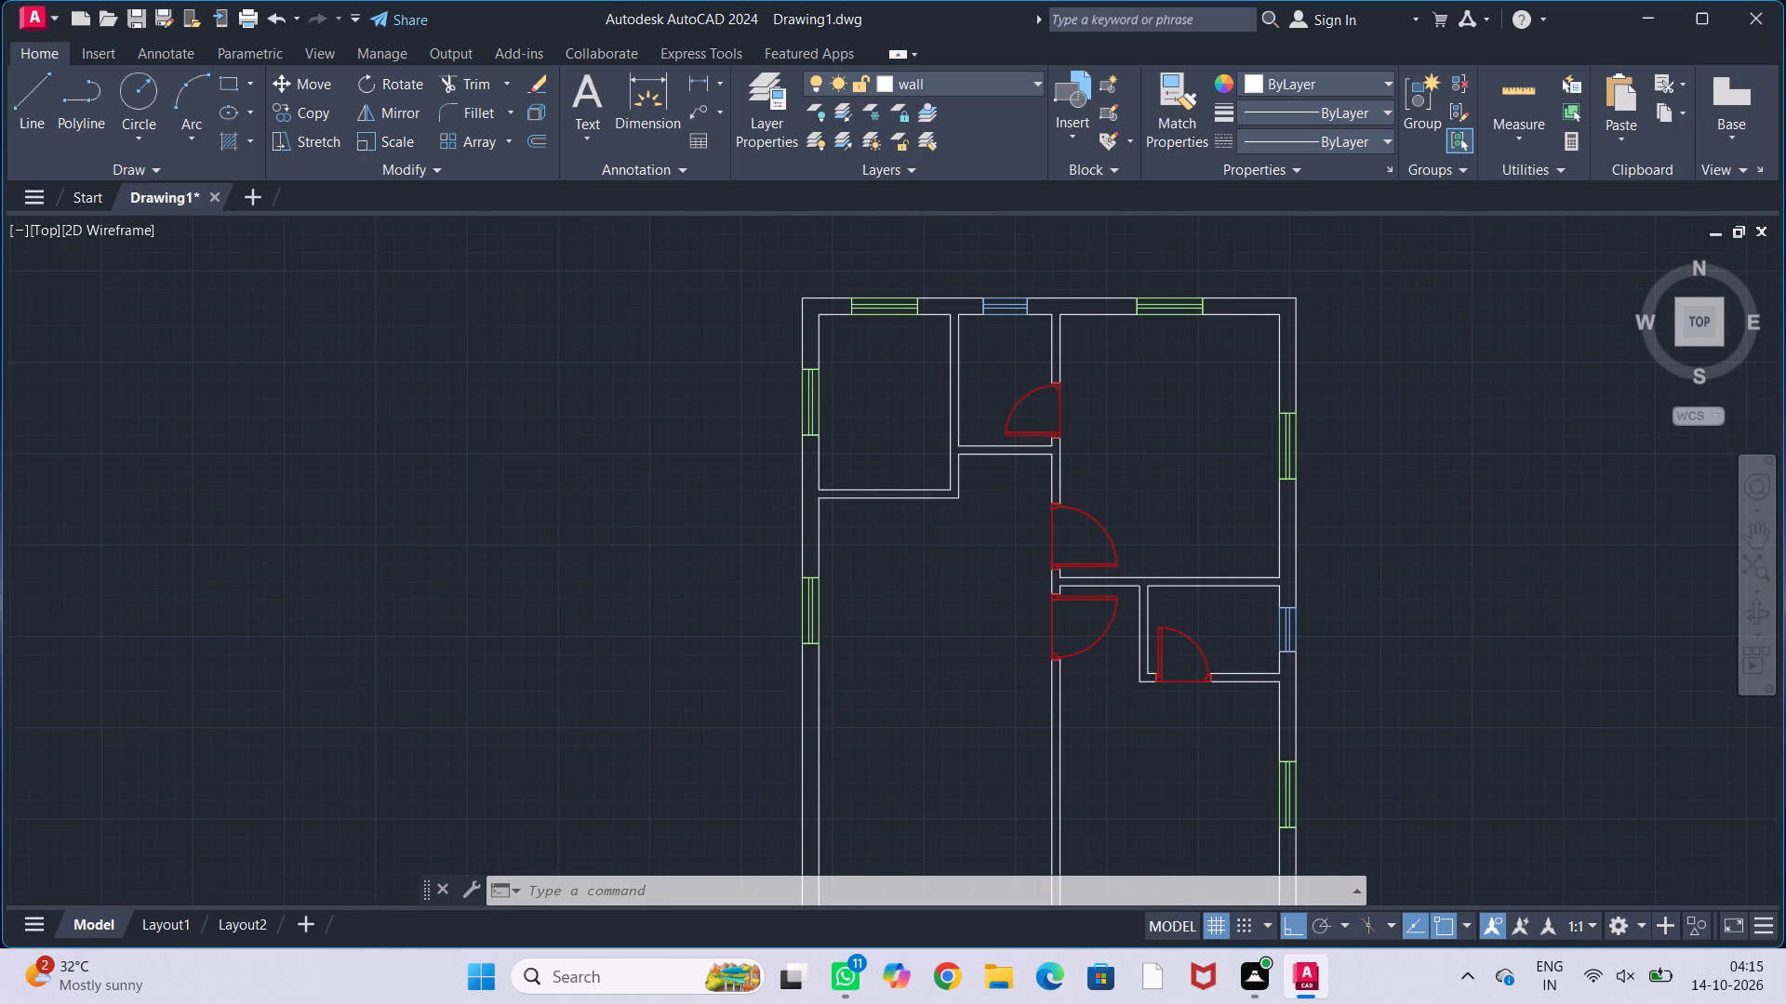
{"action": "middle_click_drag", "start_coordinate": [1121, 362], "coordinate": [1109, 398]}
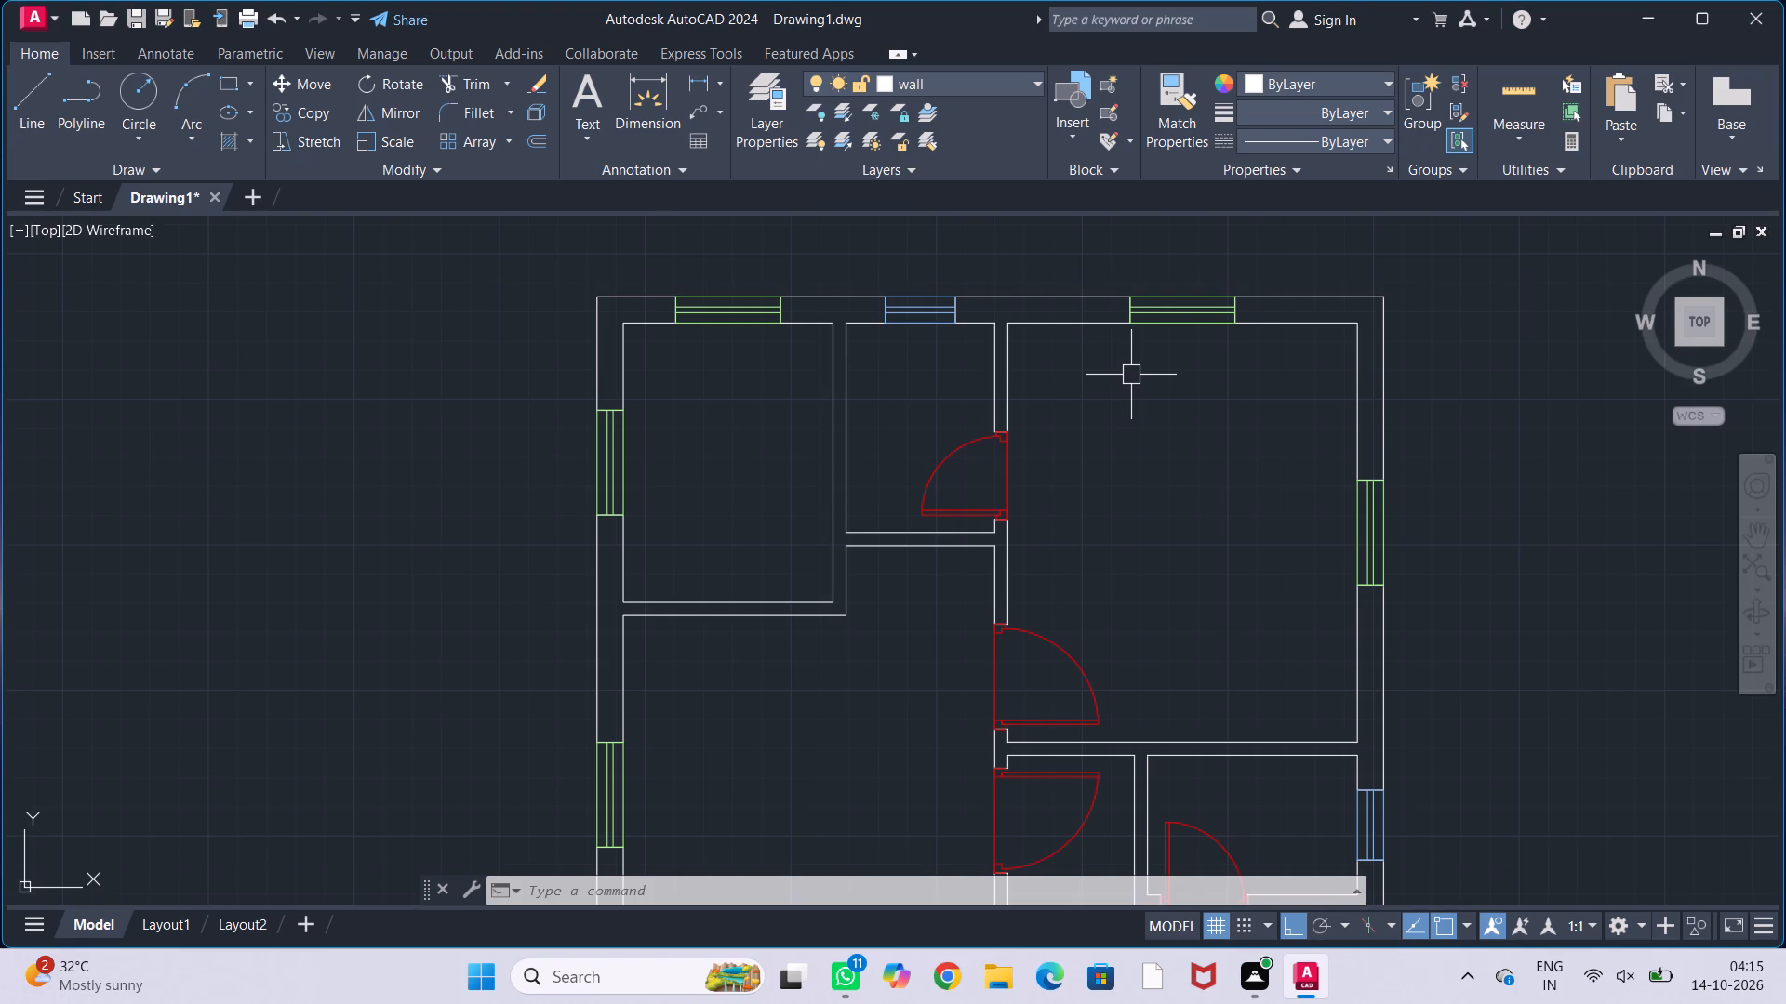
{"action": "middle_click_drag", "start_coordinate": [1203, 435], "coordinate": [1124, 390]}
{"action": "middle_click_drag", "start_coordinate": [1123, 390], "coordinate": [1166, 430]}
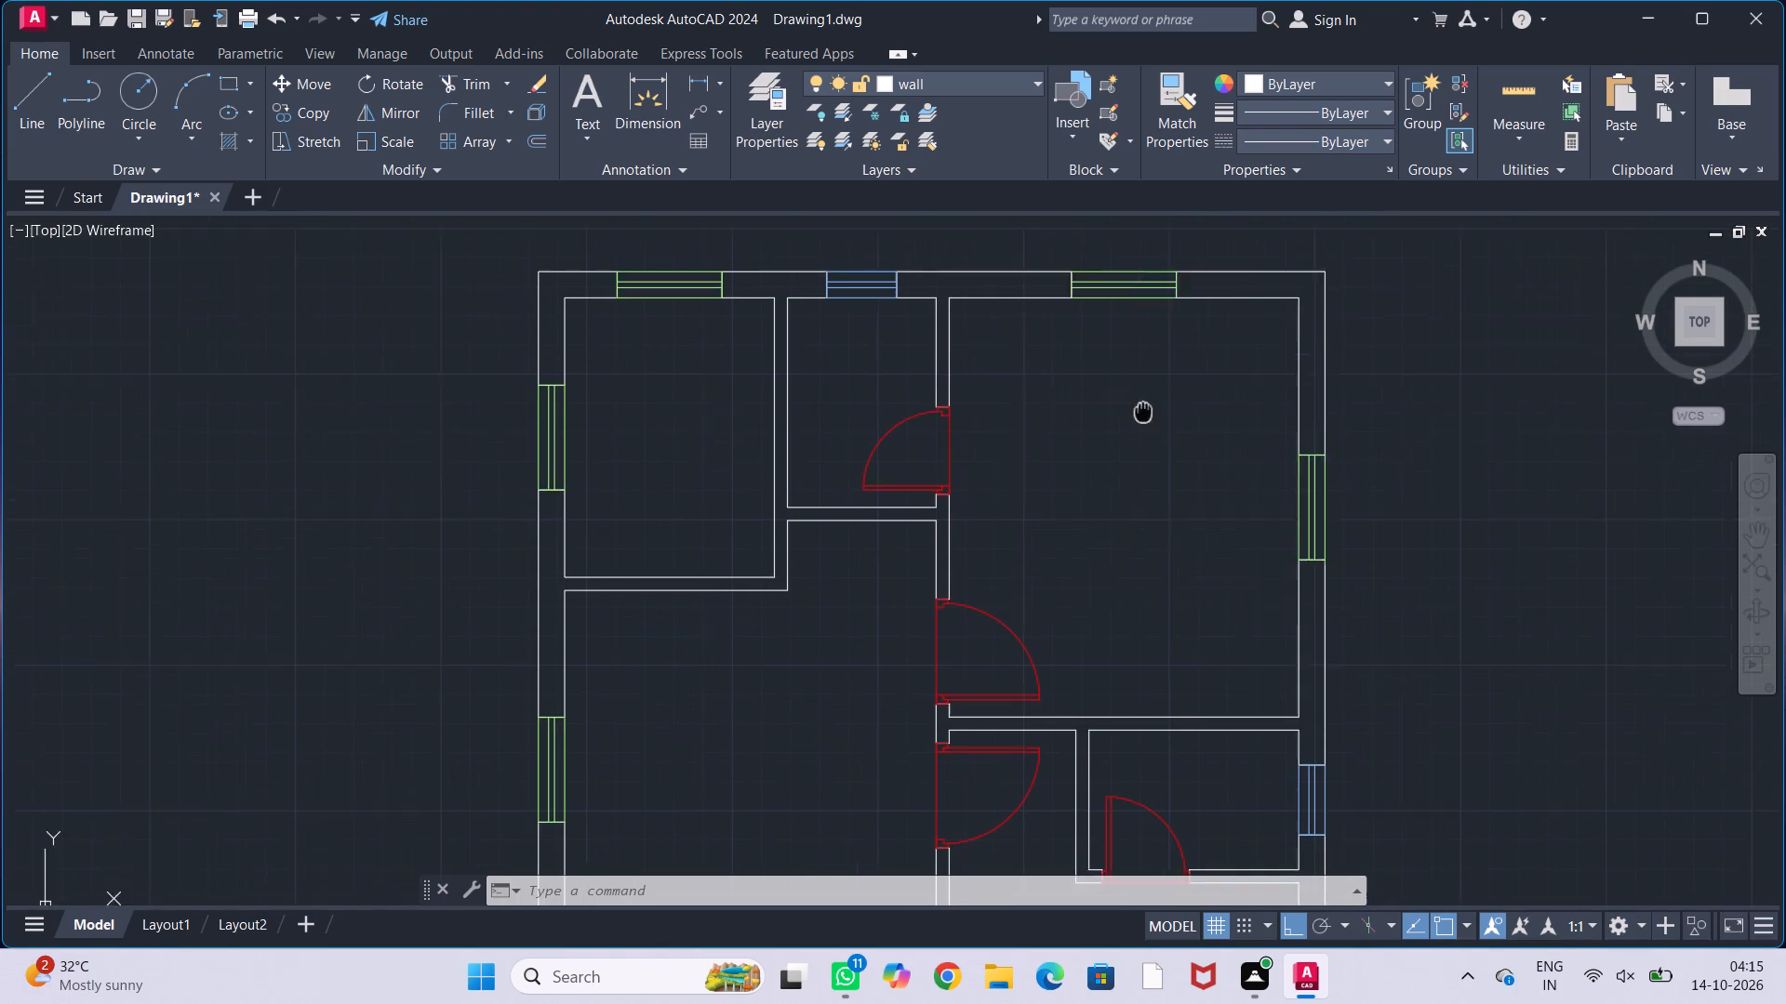
{"action": "middle_click_drag", "start_coordinate": [1166, 430], "coordinate": [1179, 443]}
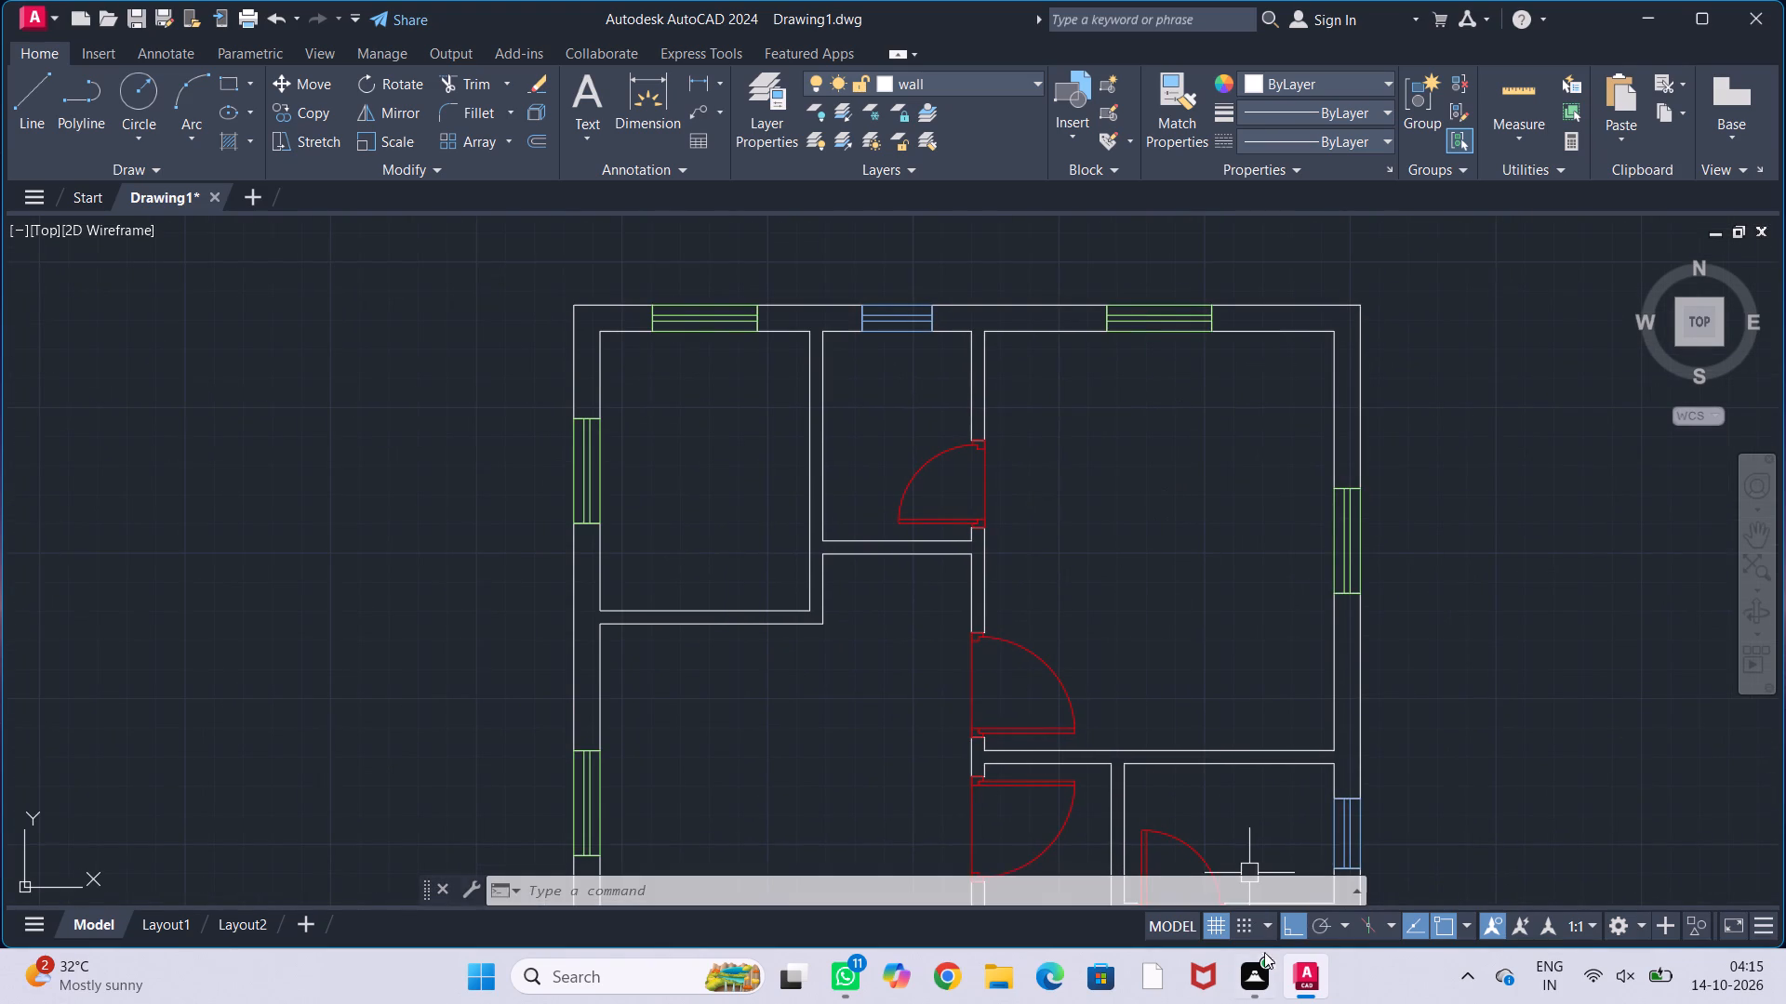
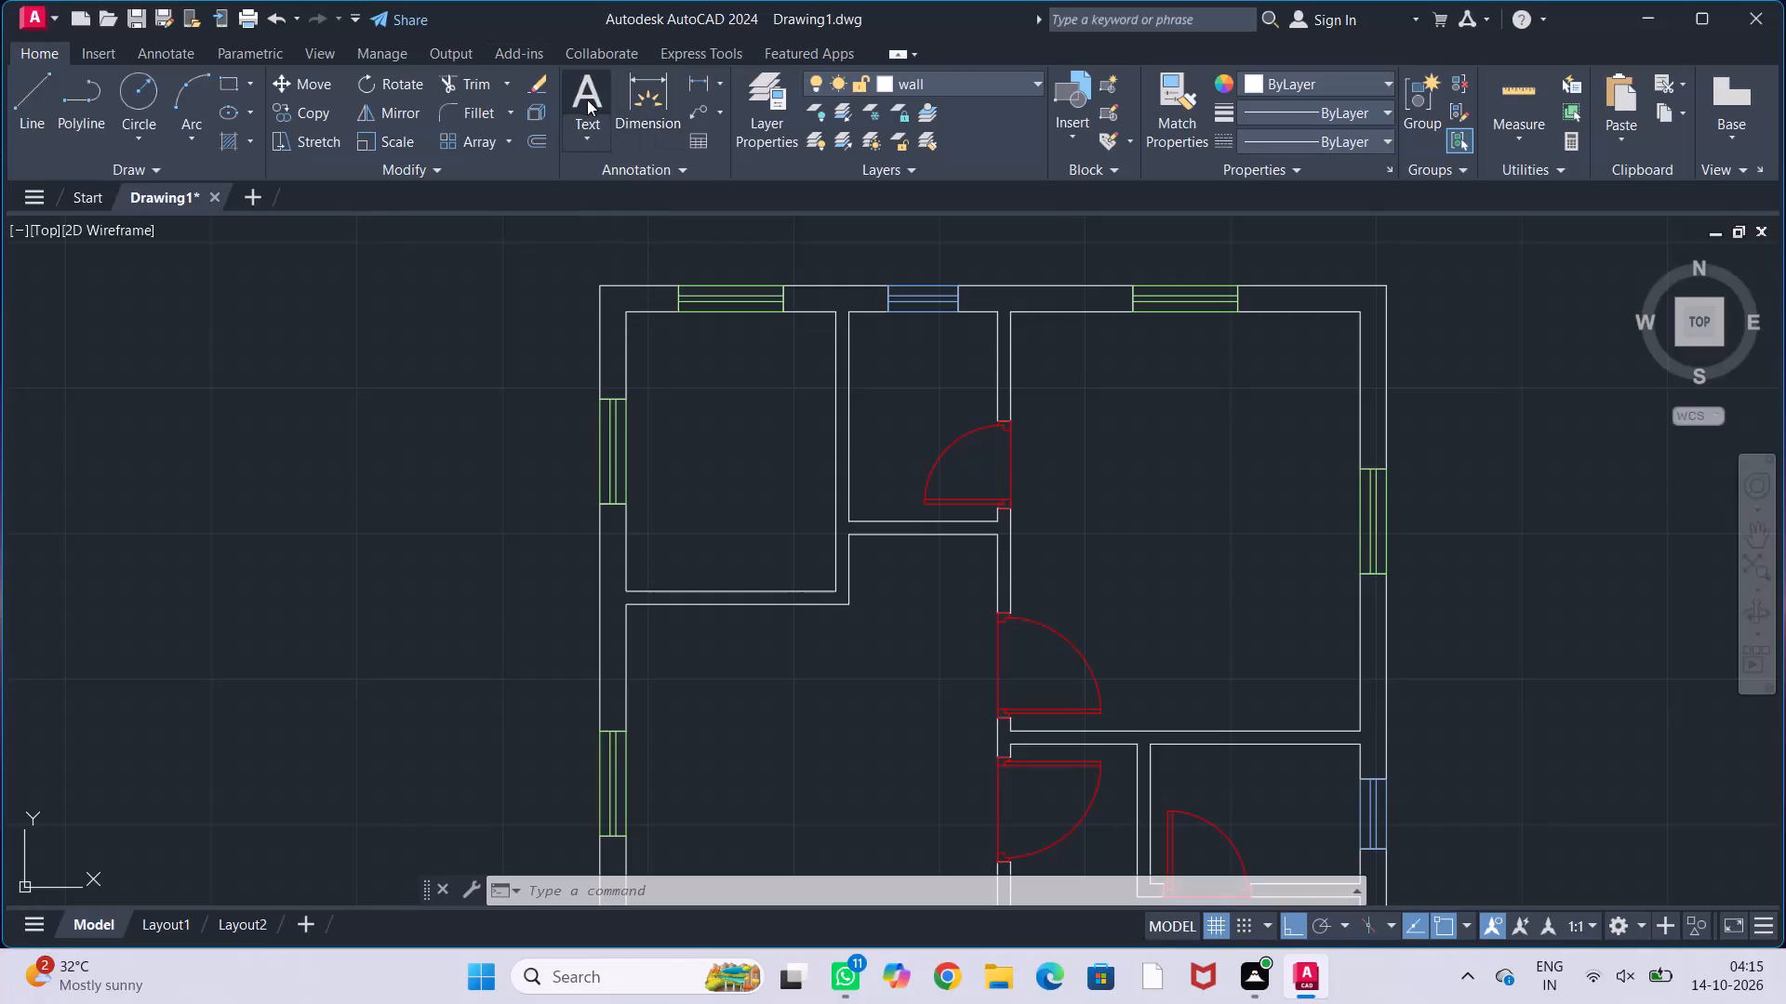
Add multiline text in the plan's top-left room reading KITCHEN with 6'-0" X 8'-0" on the second line.
{"action": "left_click", "coordinate": [587, 99]}
{"action": "middle_click_drag", "start_coordinate": [746, 490], "coordinate": [727, 469]}
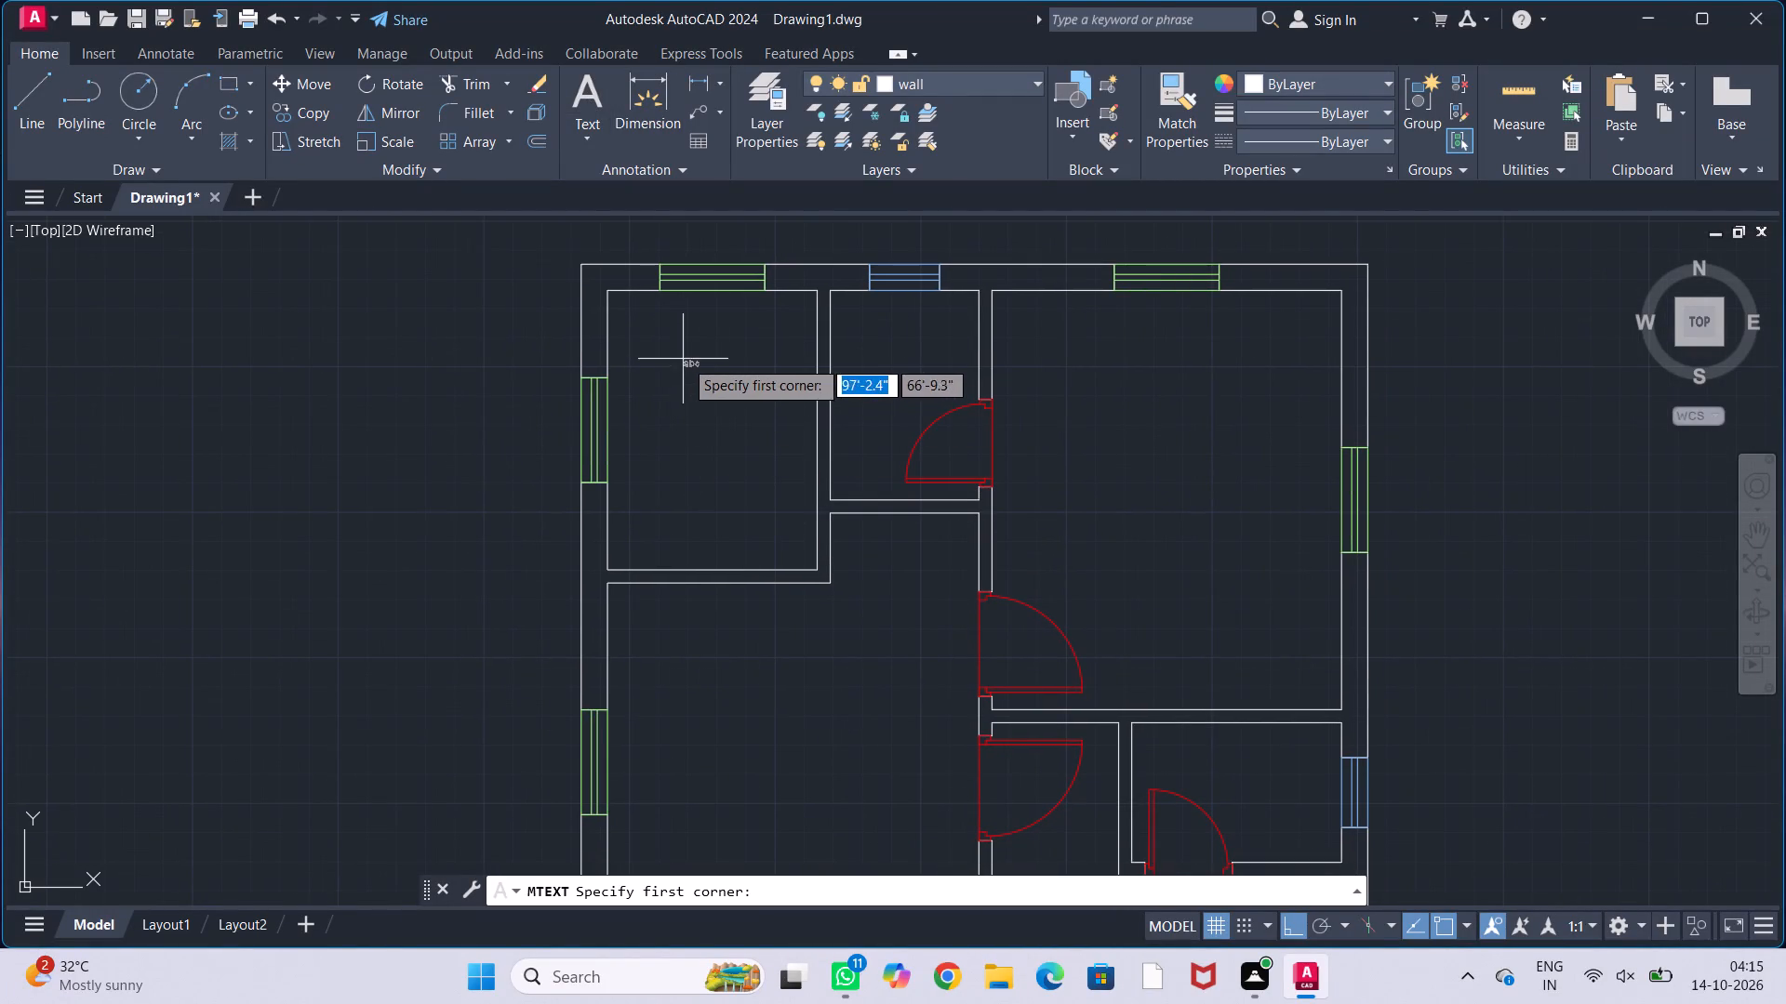
{"action": "left_click", "coordinate": [667, 363]}
{"action": "left_click", "coordinate": [766, 454]}
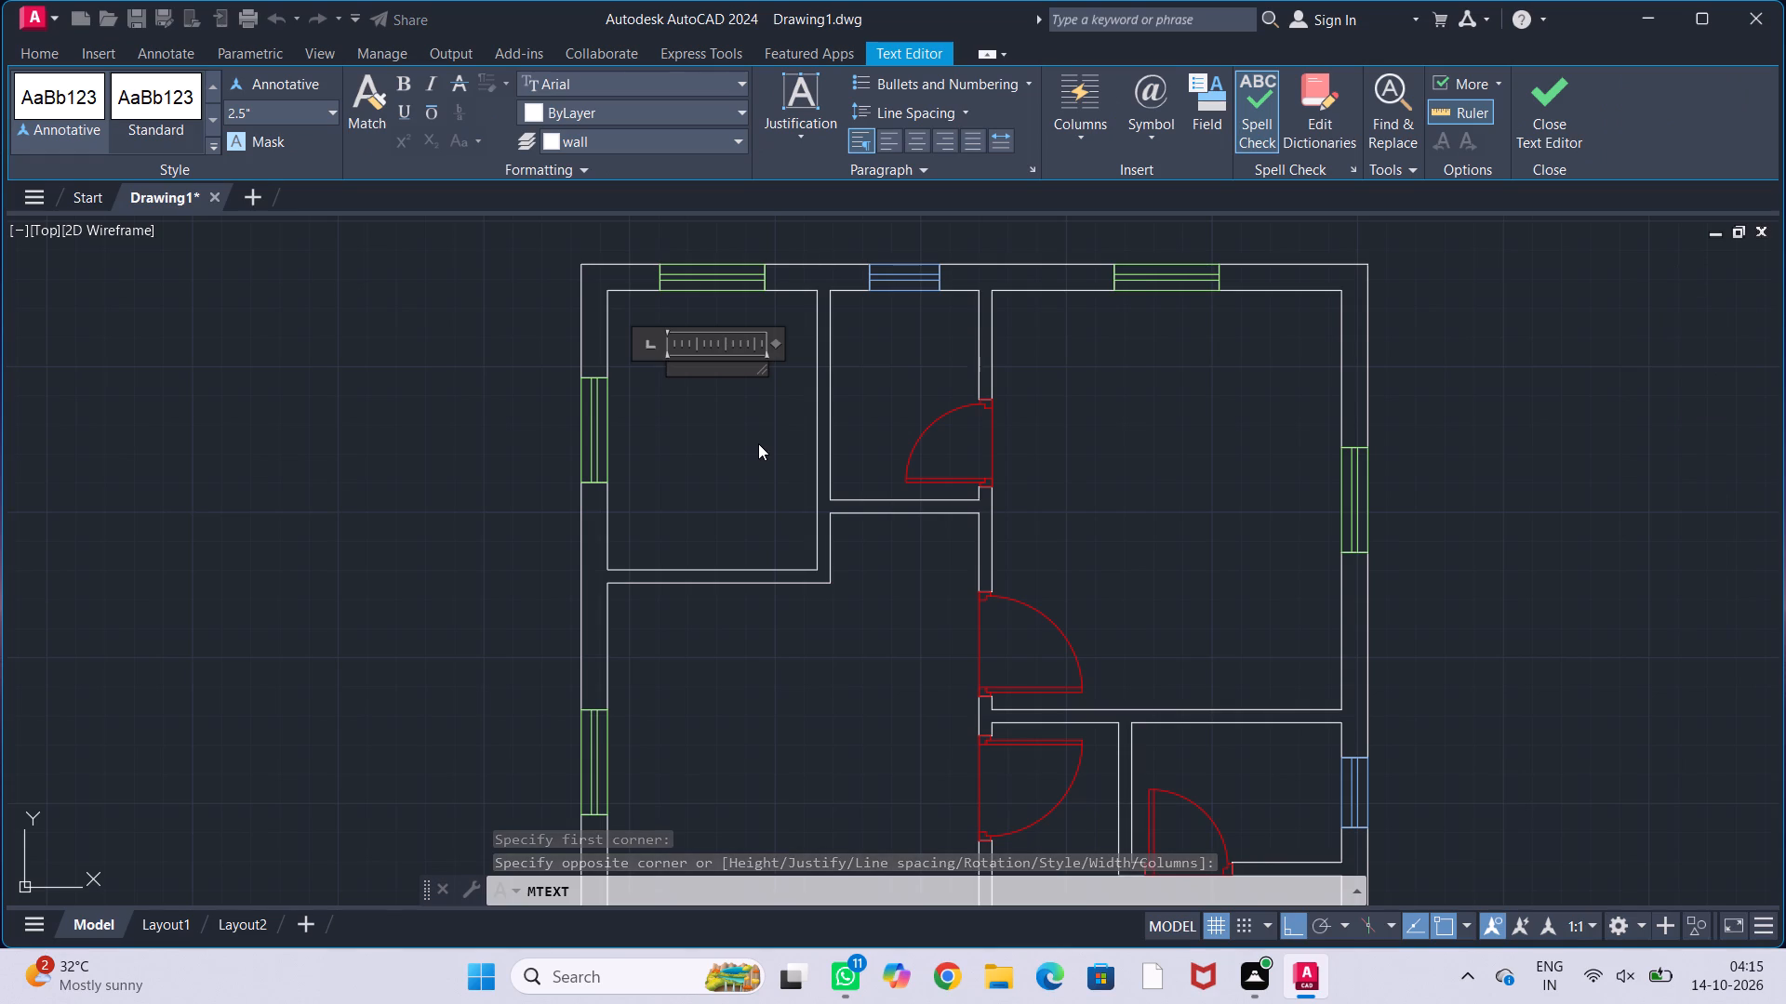
{"action": "type", "text": "KIT"}
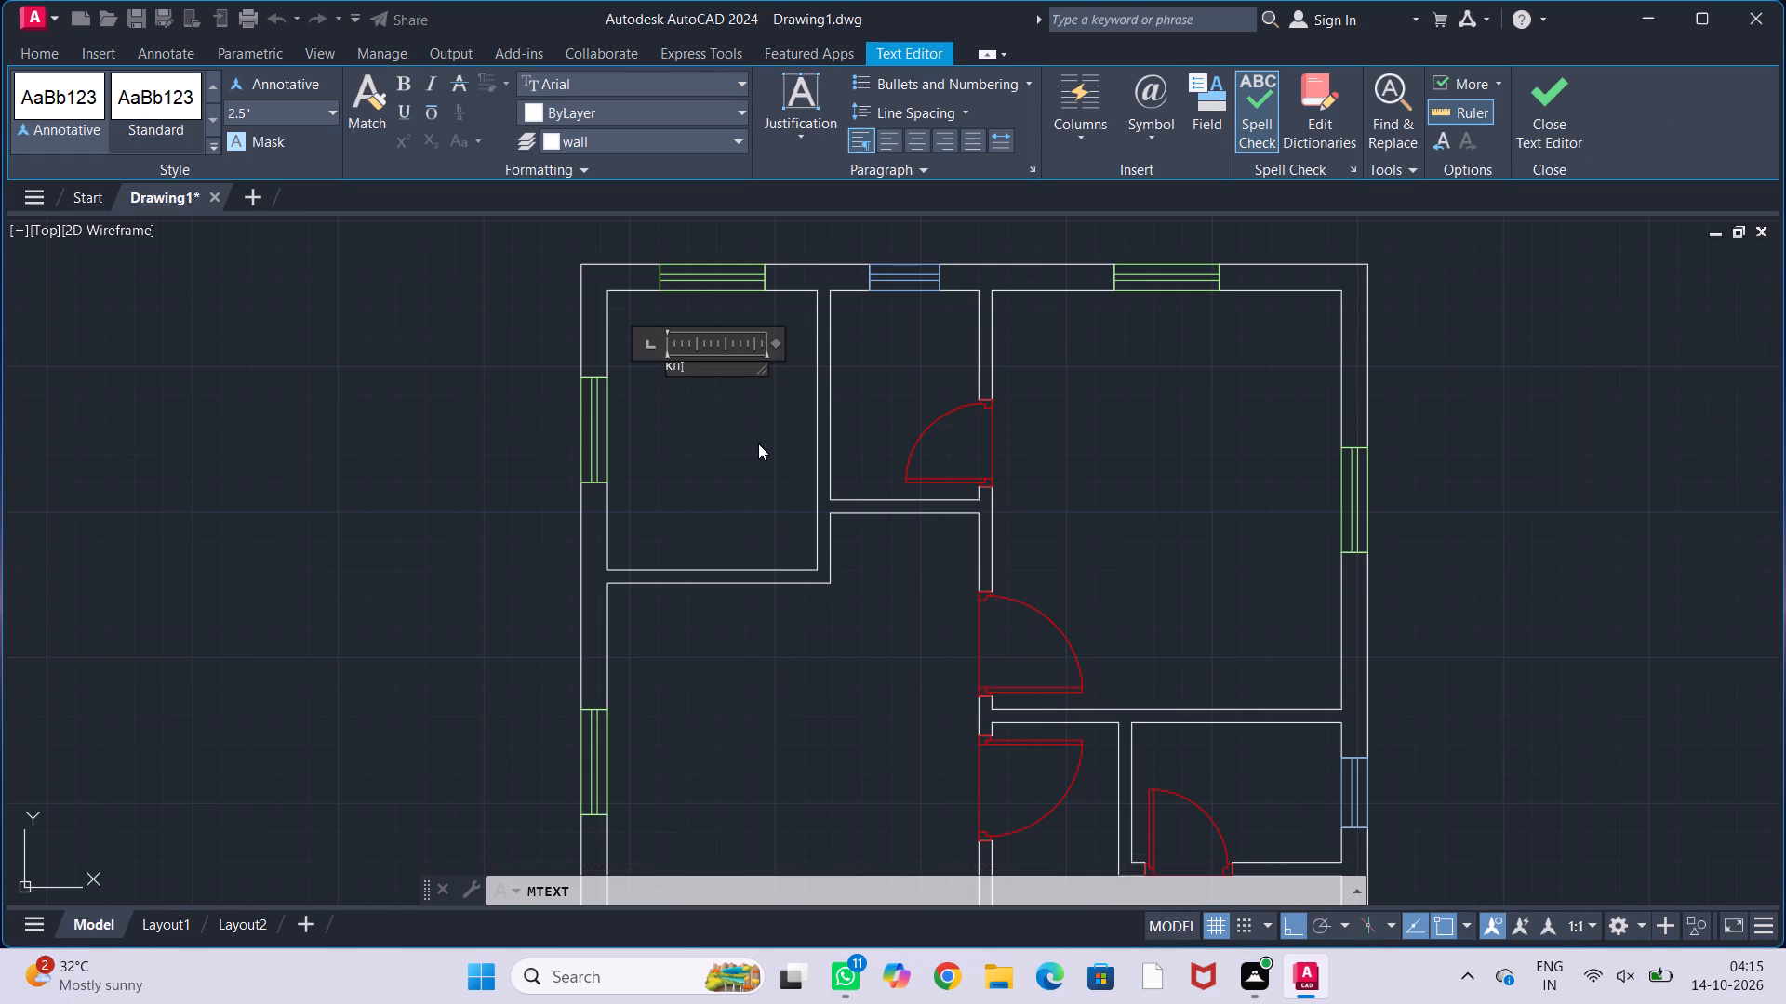
{"action": "type", "text": "CHEN"}
{"action": "key", "text": "Return"}
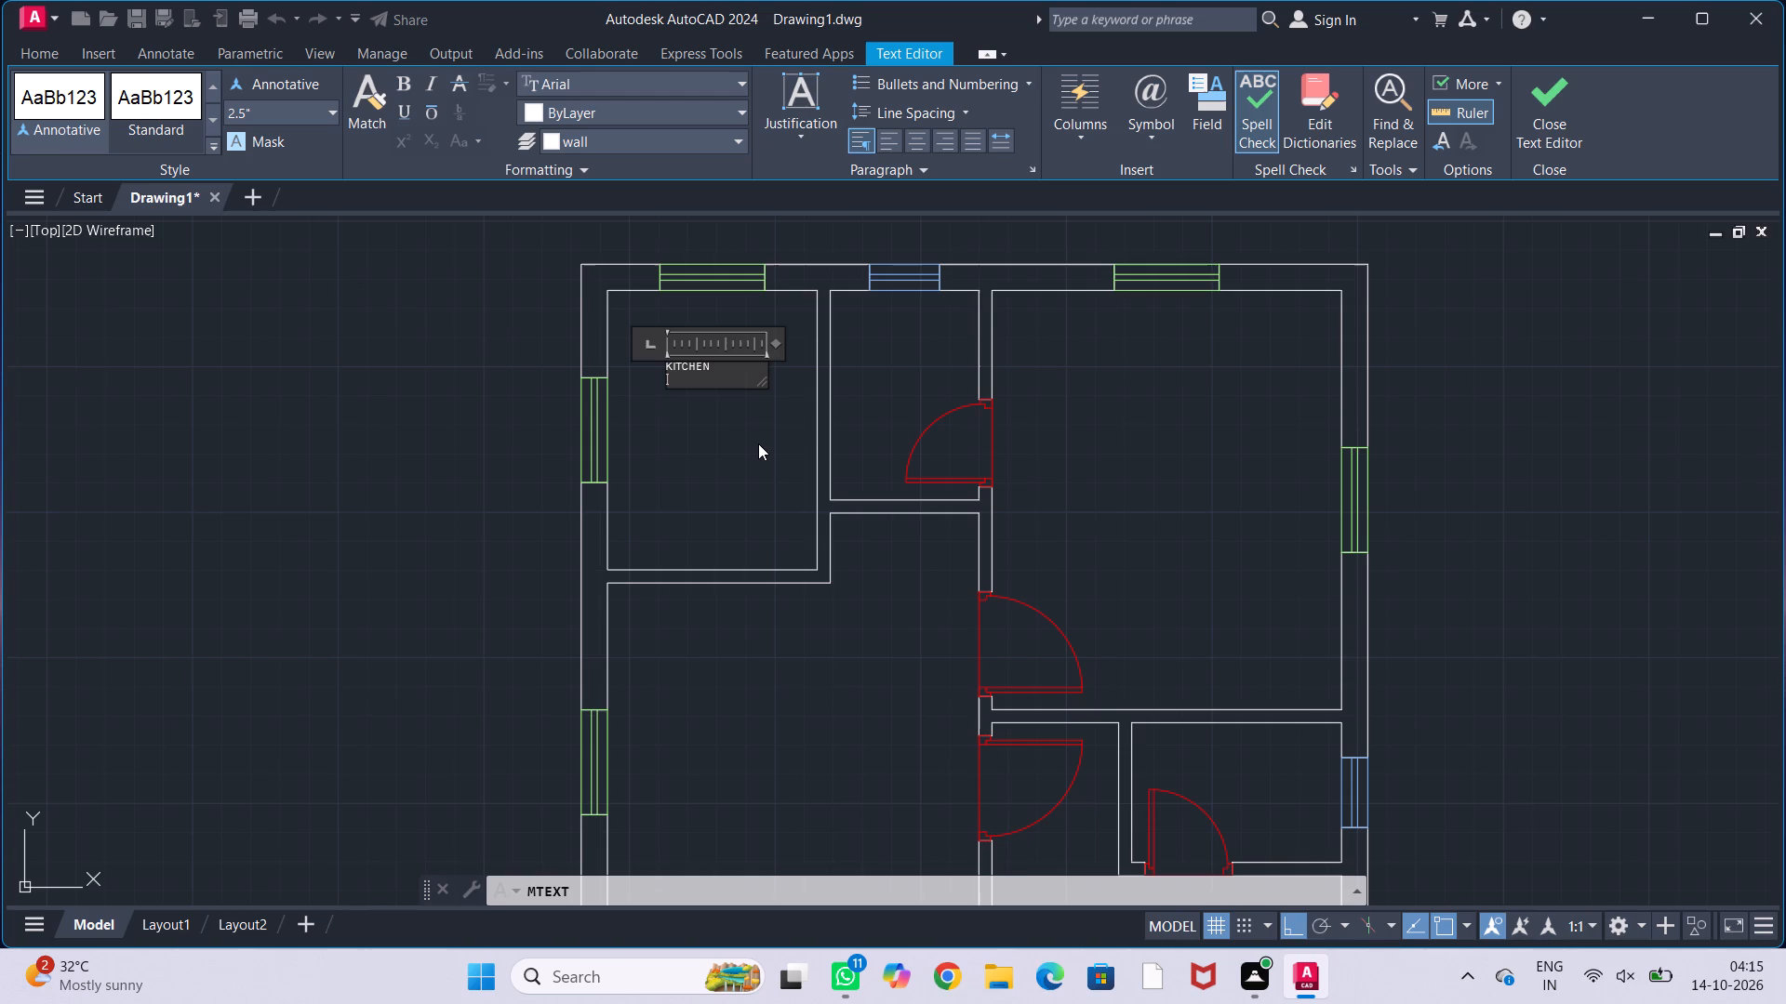
{"action": "key", "text": "6"}
{"action": "type", "text": "'-"}
{"action": "type", "text": "0\""}
{"action": "key", "text": "space"}
{"action": "type", "text": "X"}
{"action": "key", "text": "space"}
{"action": "key", "text": "8"}
{"action": "key", "text": "apostrophe"}
{"action": "key", "text": "minus"}
{"action": "type", "text": "0\""}
Indent the KITCHEN line by one space above the room size and finish the text.
{"action": "scroll", "coordinate": [663, 364], "scroll_direction": "up", "scroll_amount": 4}
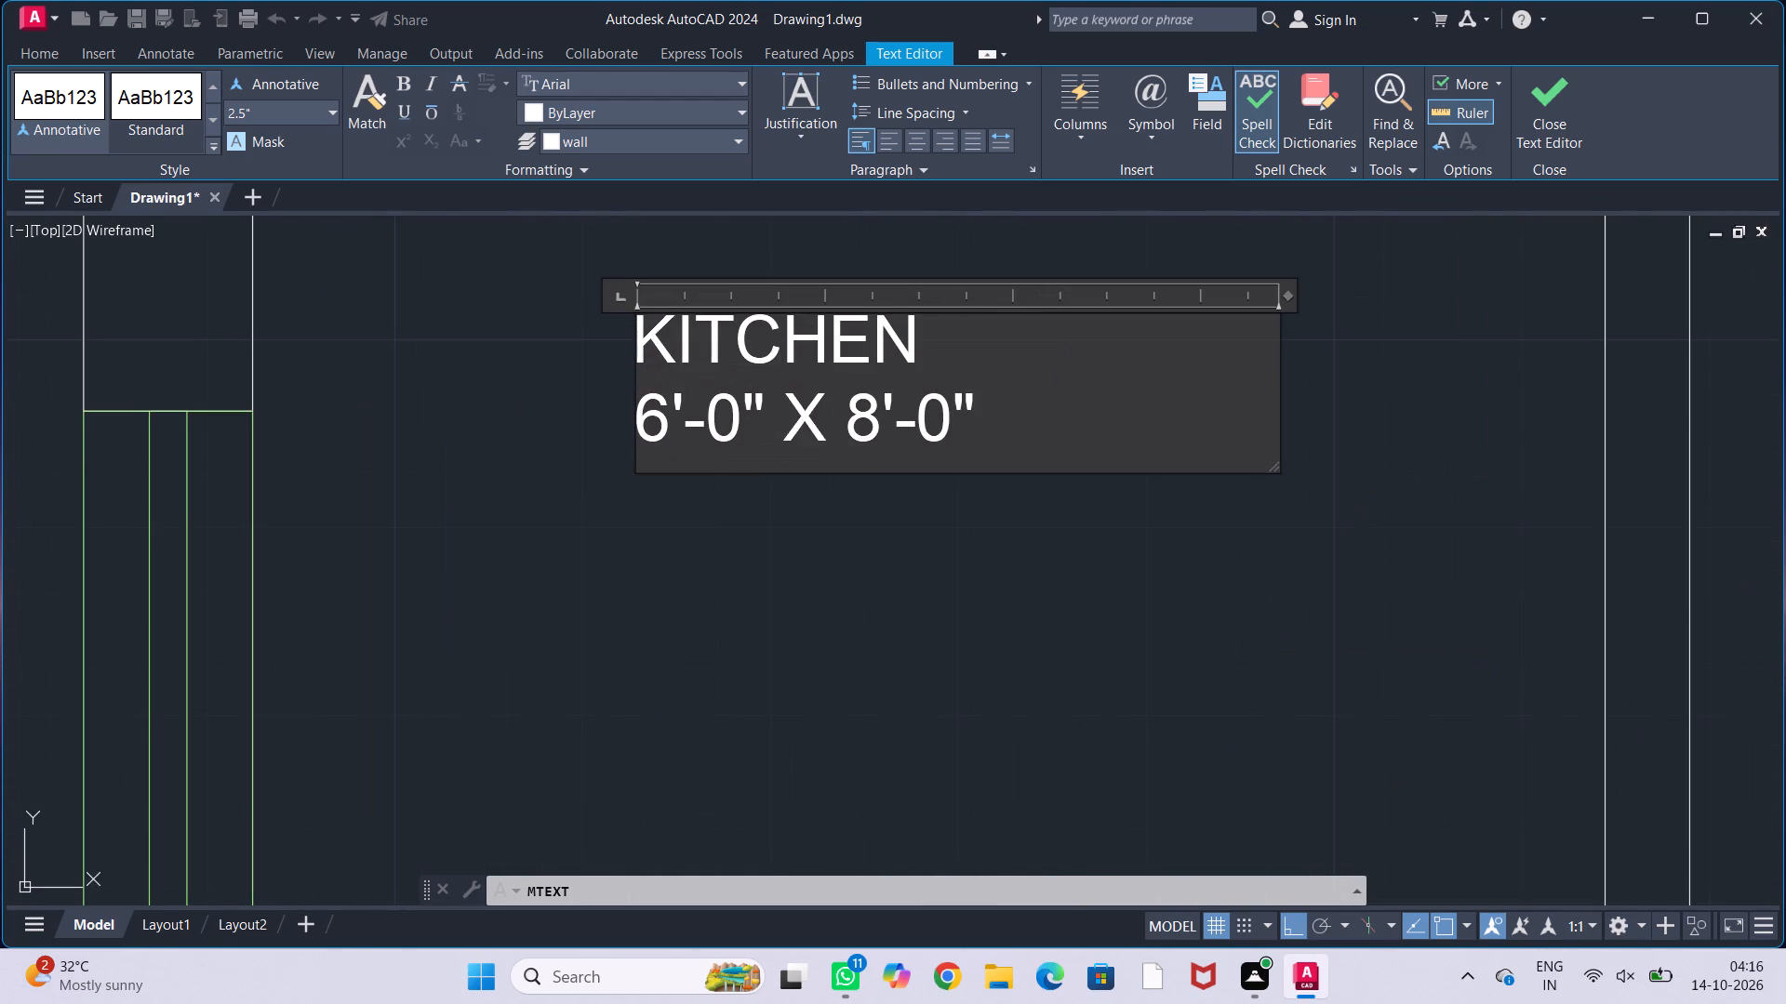
{"action": "left_click", "coordinate": [638, 349]}
{"action": "key", "text": "space"}
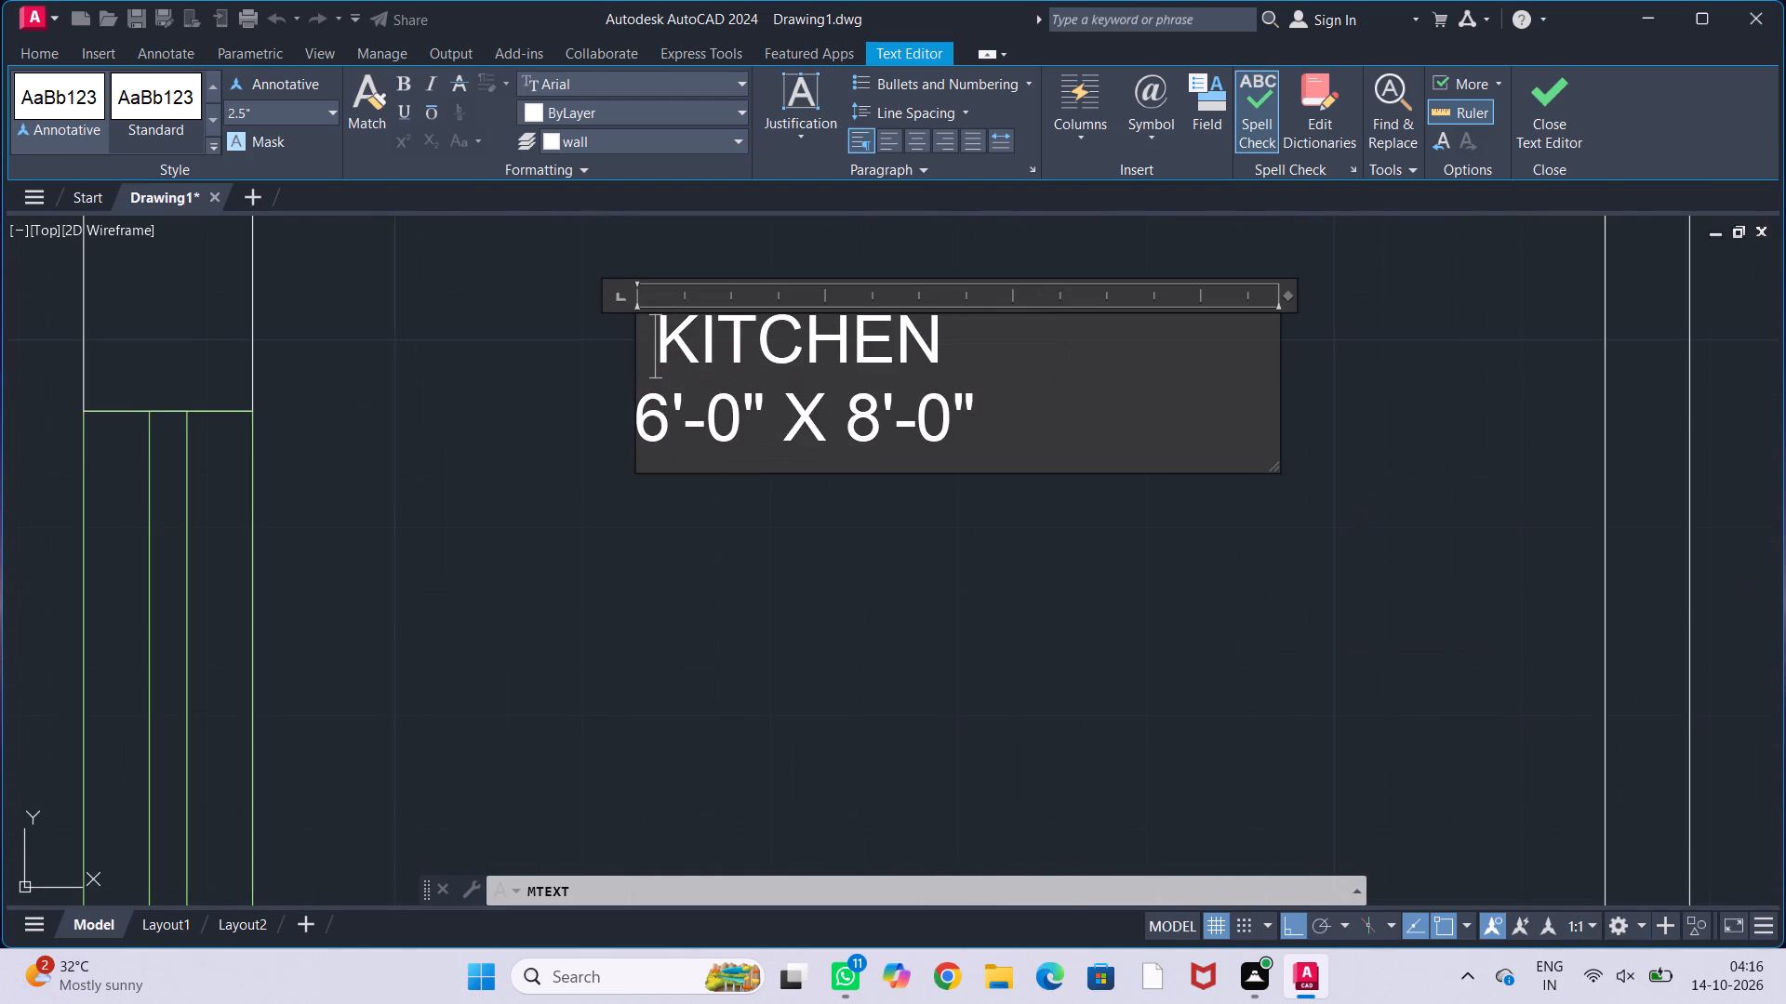
{"action": "left_click", "coordinate": [774, 510]}
Set the text height of the kitchen label to 6".
{"action": "scroll", "coordinate": [774, 510], "scroll_direction": "down", "scroll_amount": 2}
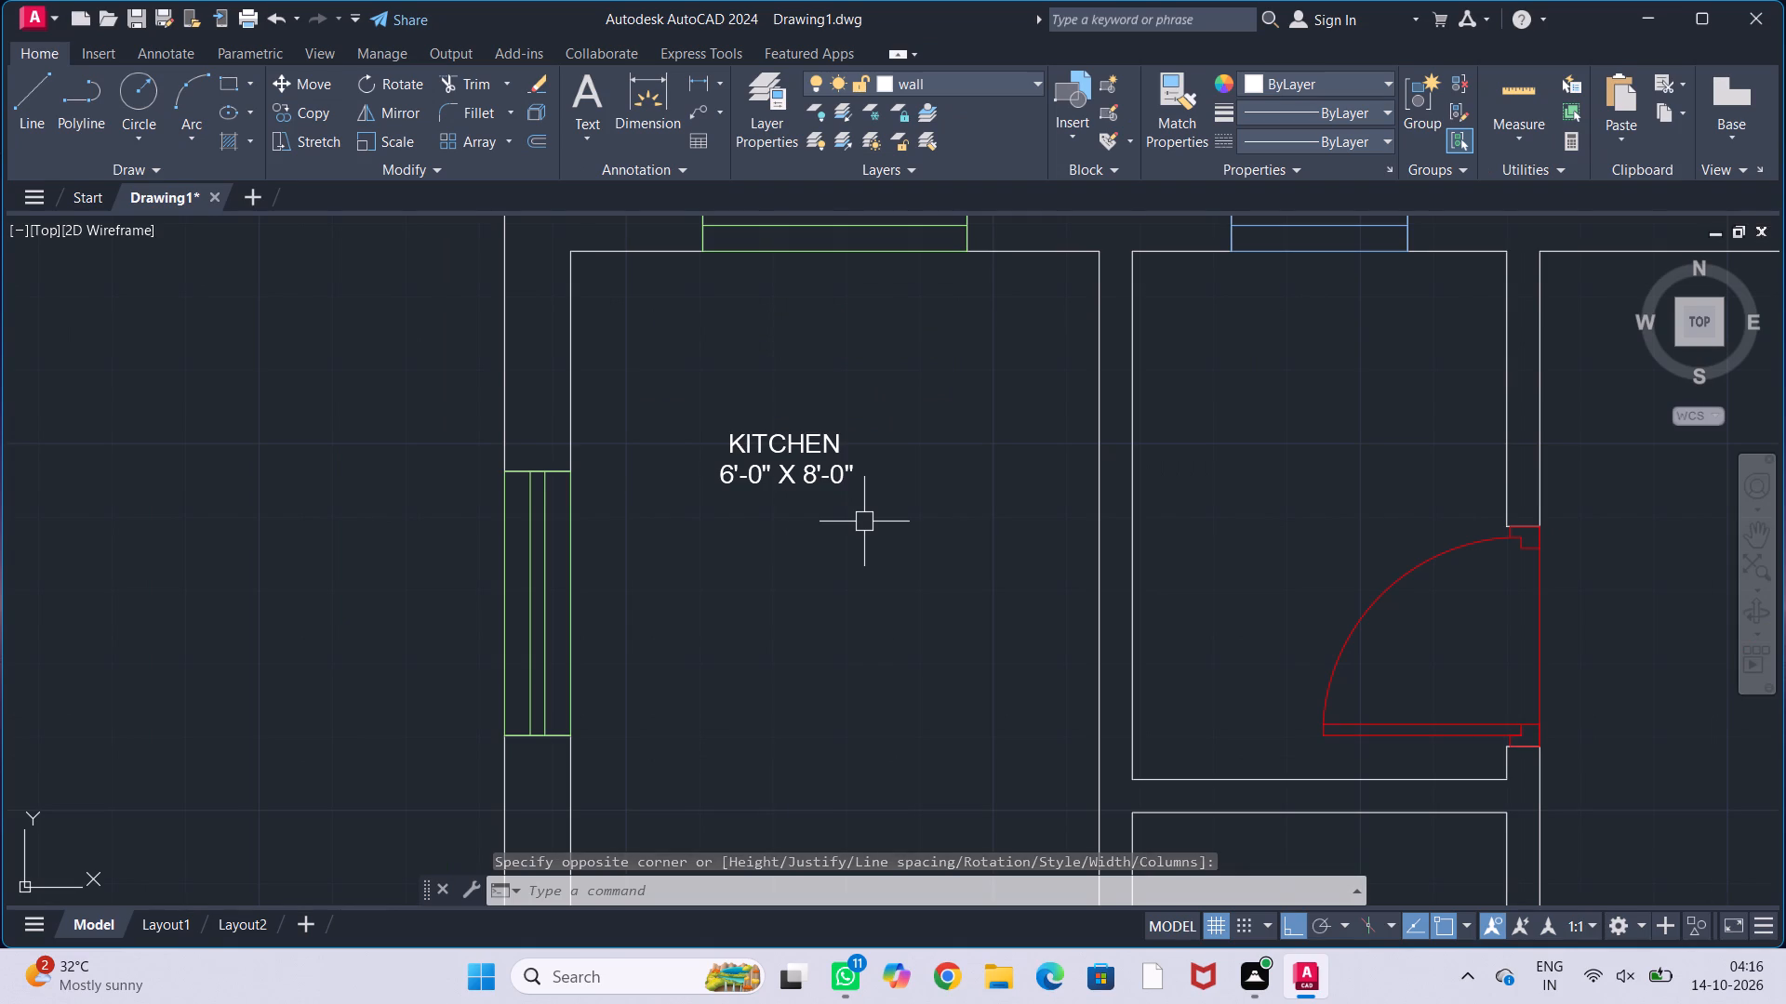
{"action": "middle_click", "coordinate": [935, 591]}
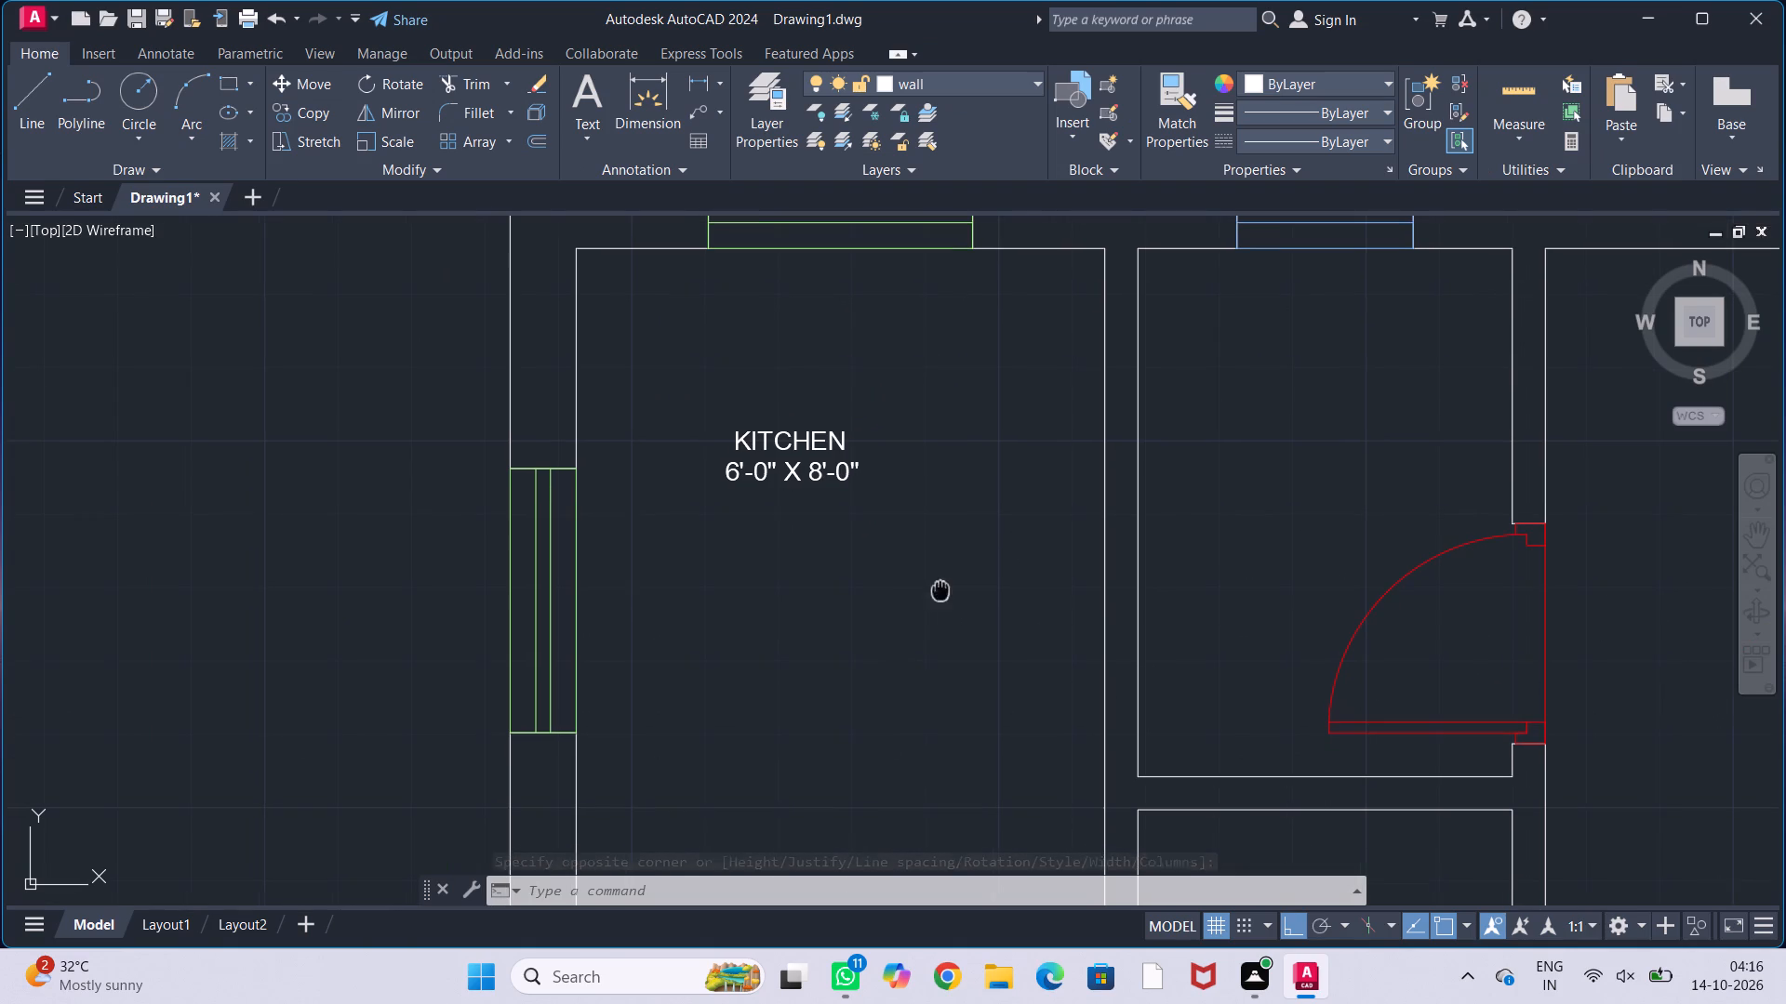
{"action": "scroll", "coordinate": [931, 532], "scroll_direction": "down", "scroll_amount": 2}
{"action": "left_click", "coordinate": [884, 501]}
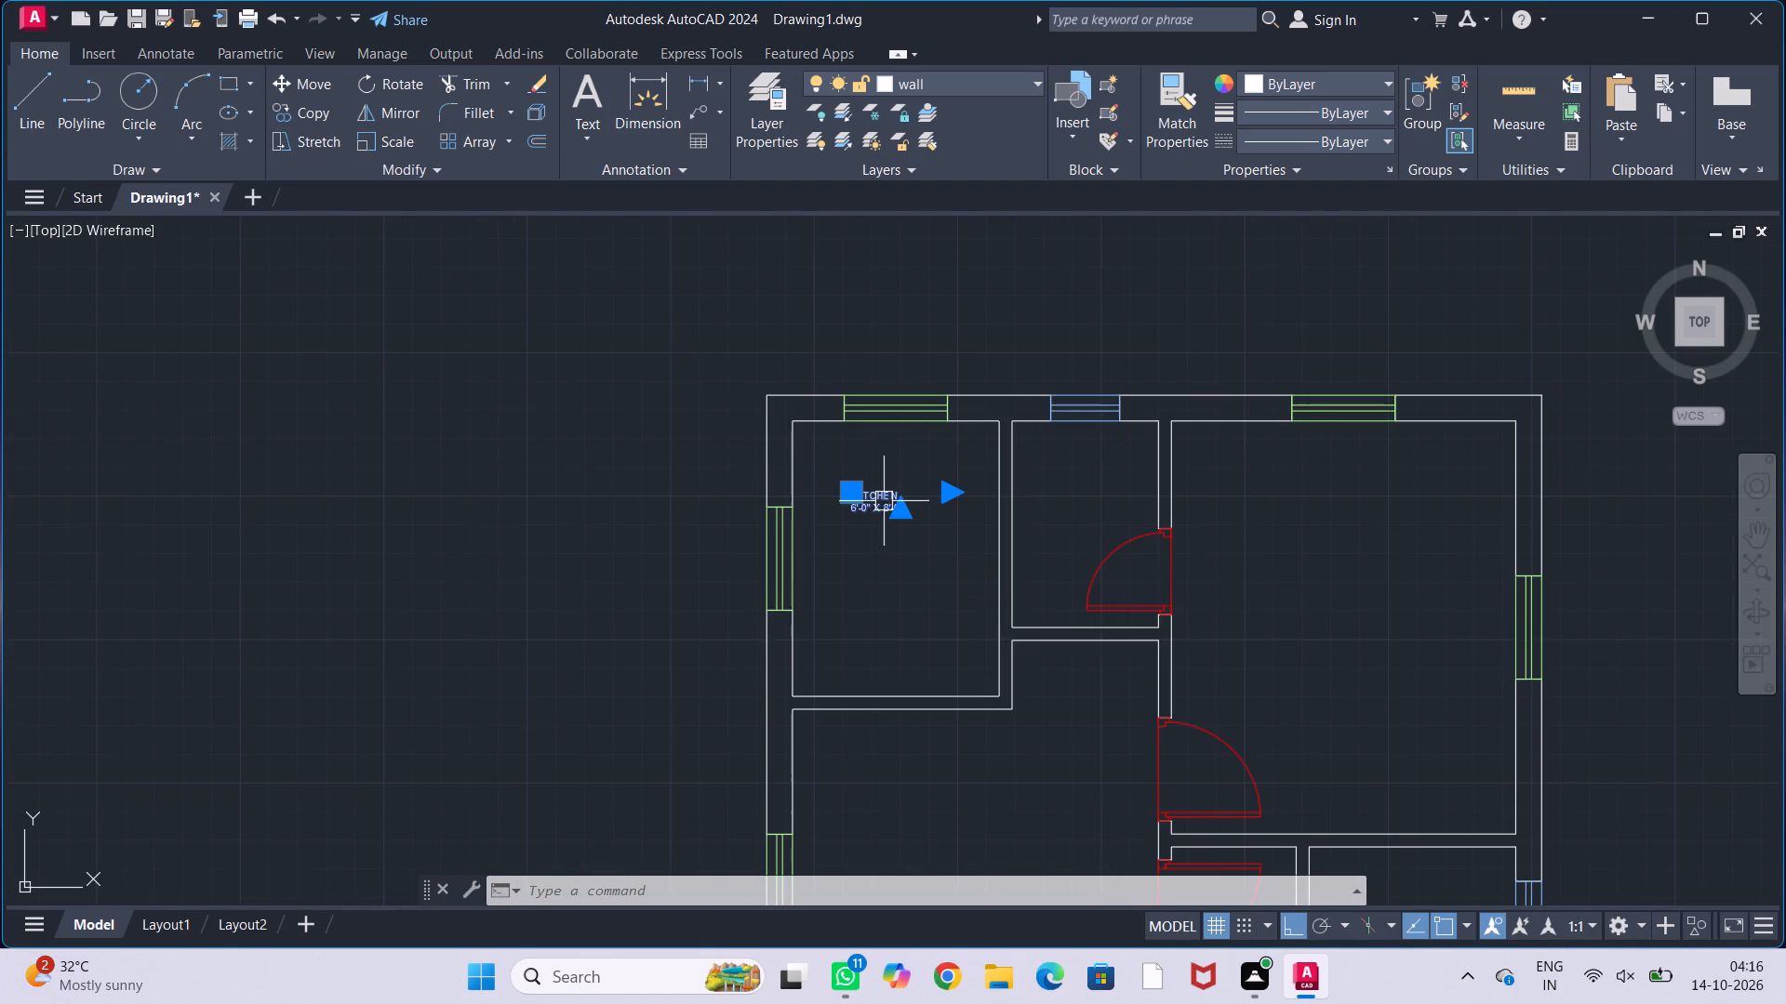
{"action": "right_click", "coordinate": [884, 501]}
{"action": "left_click", "coordinate": [990, 914]}
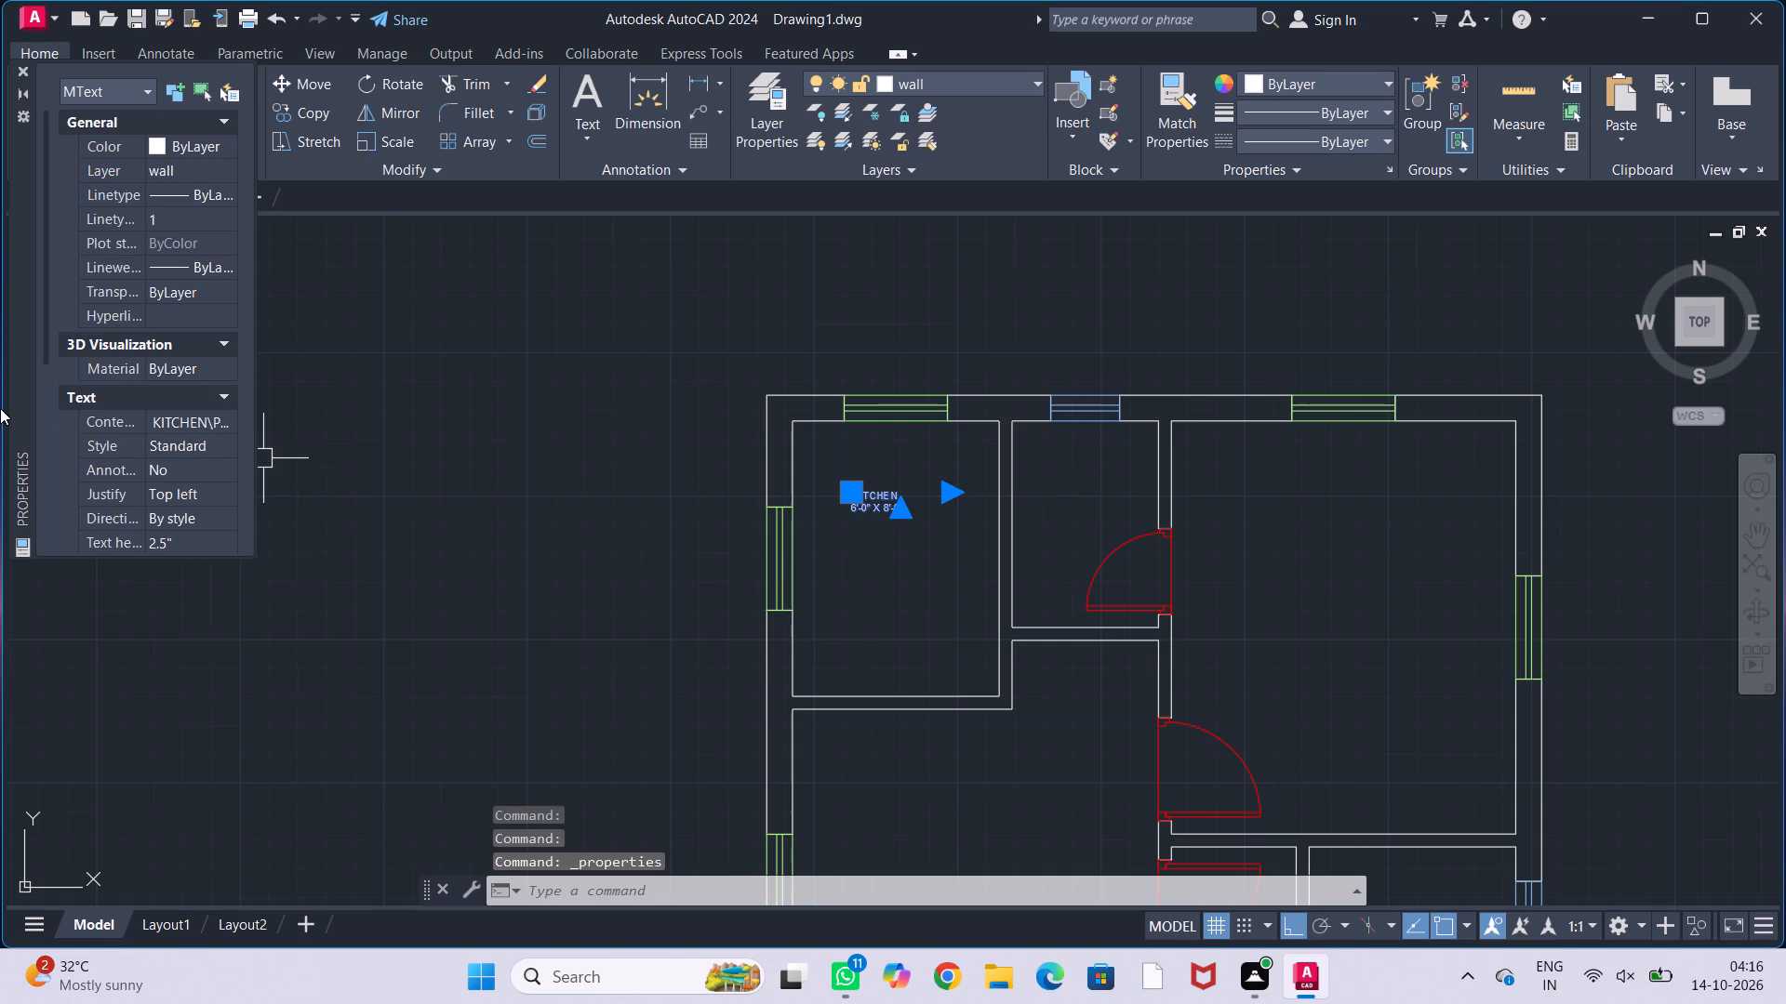
{"action": "scroll", "coordinate": [152, 434], "scroll_direction": "down", "scroll_amount": 1}
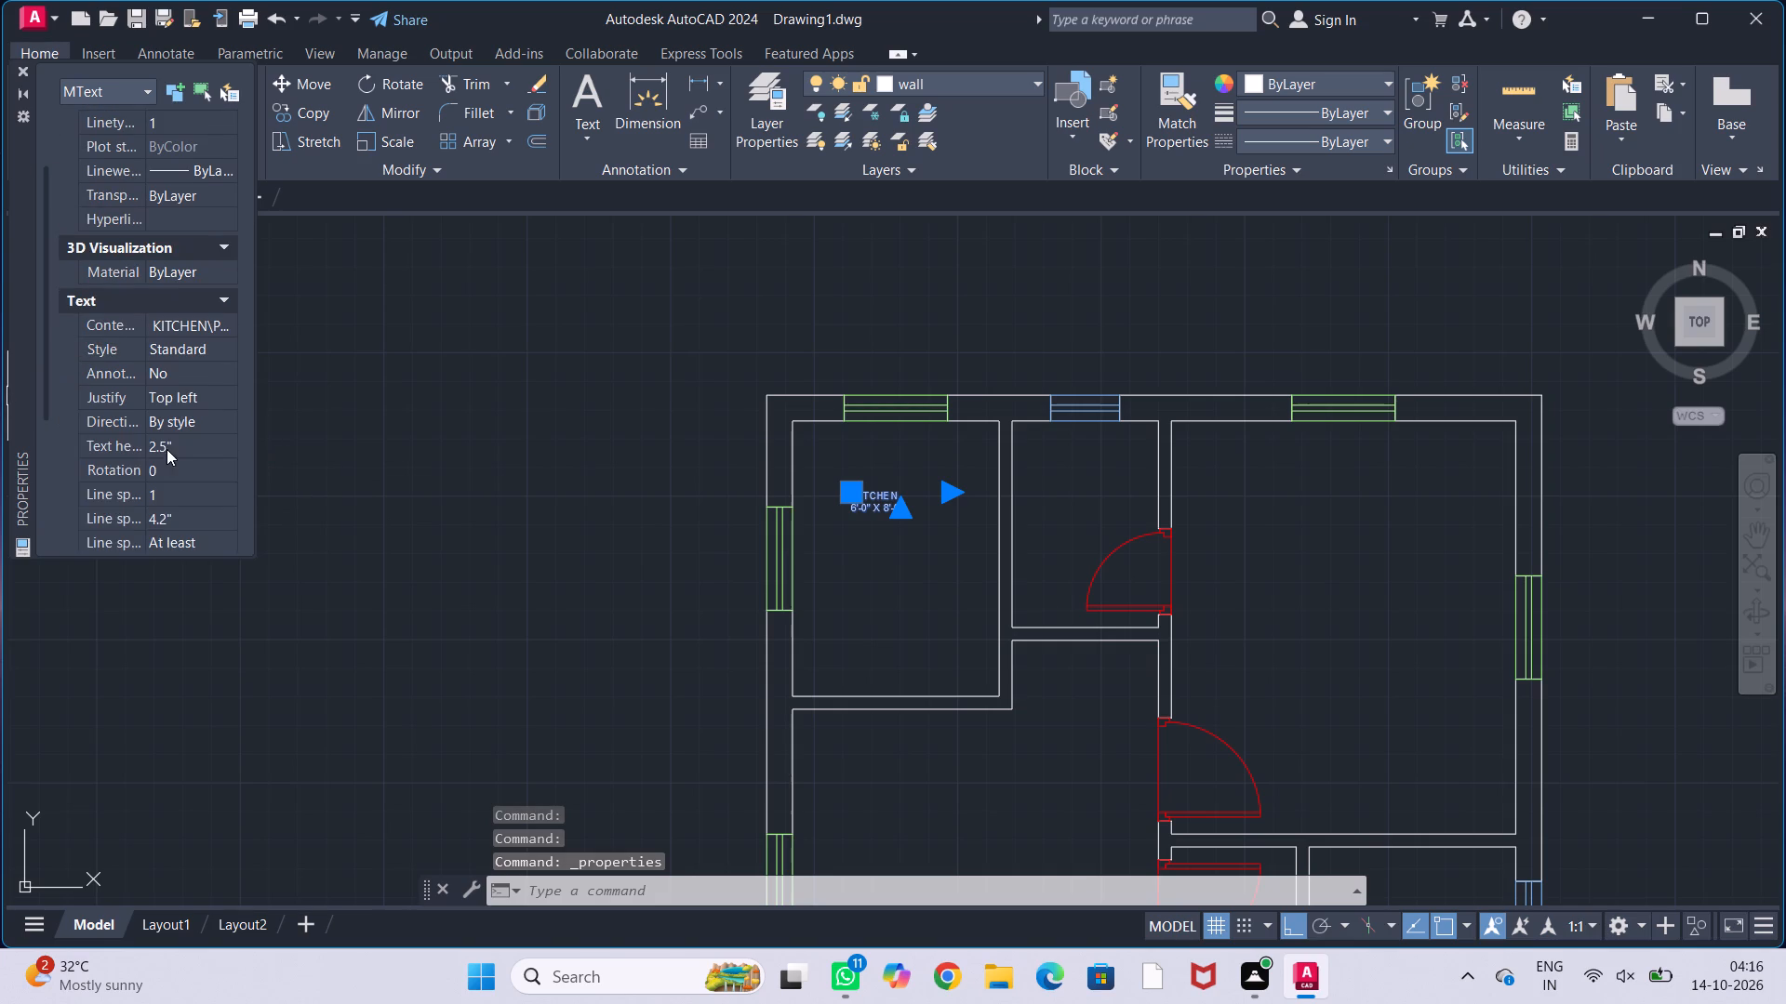
{"action": "left_click", "coordinate": [175, 442]}
{"action": "key", "text": "BackSpace"}
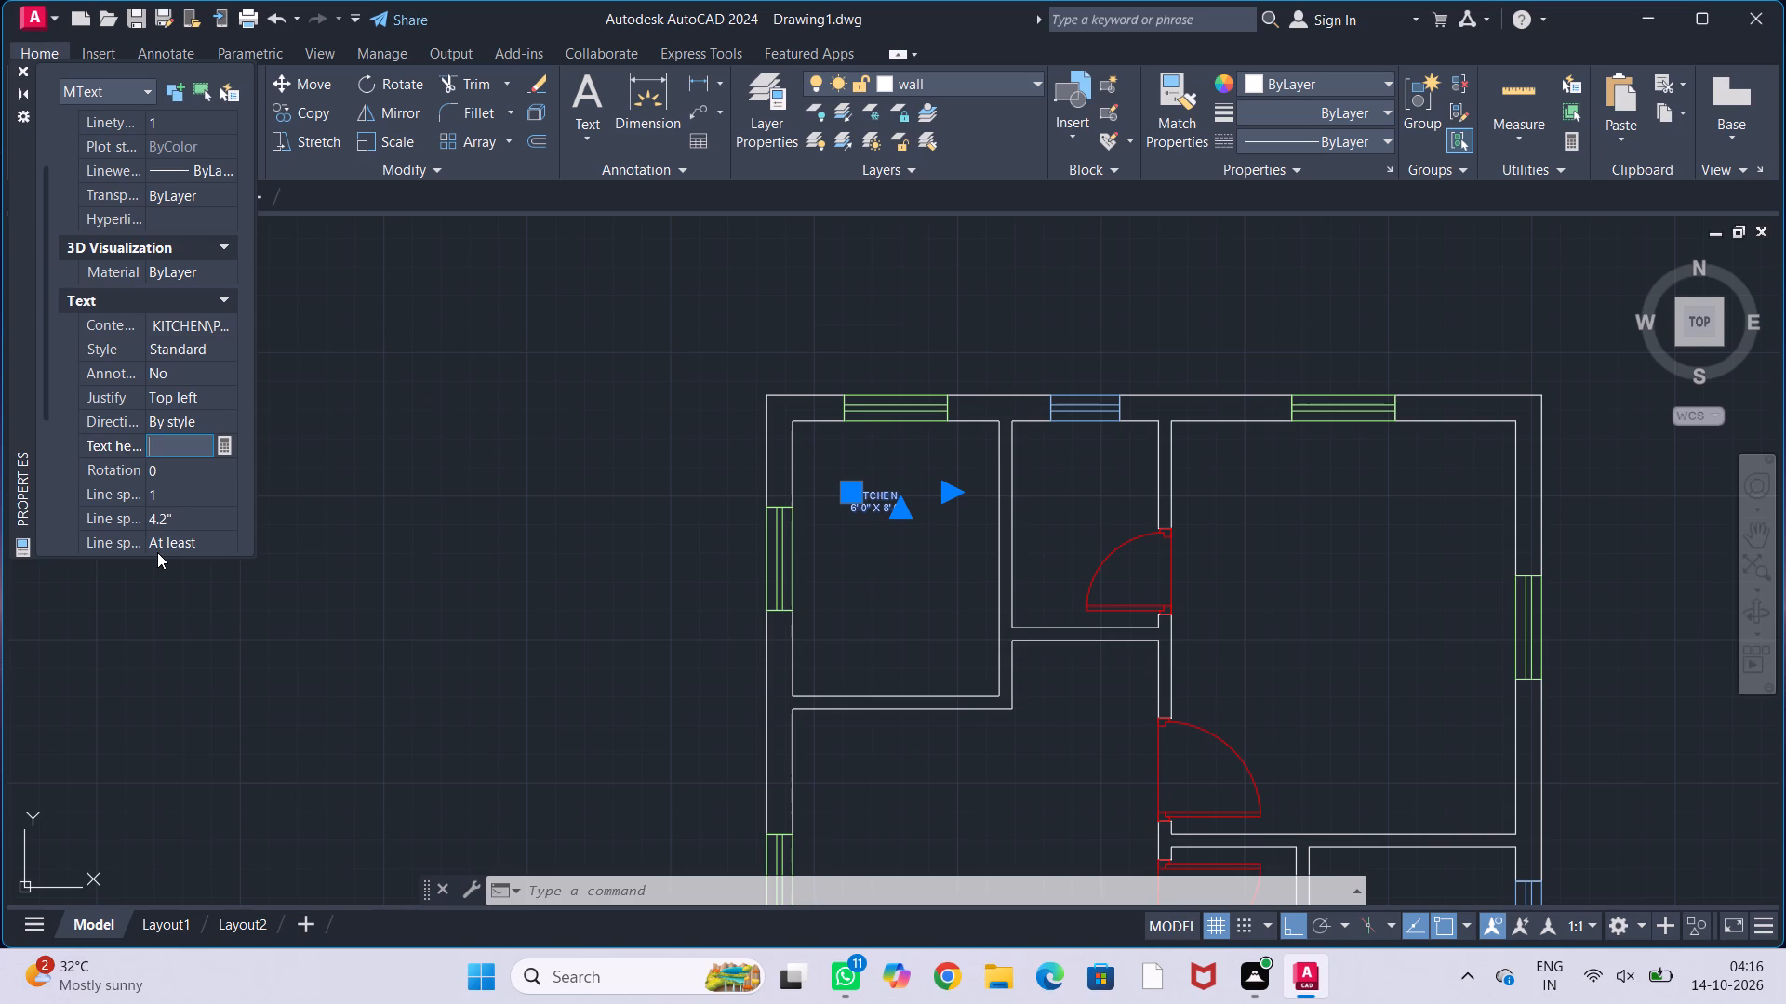
{"action": "type", "text": "6\""}
{"action": "key", "text": "Return"}
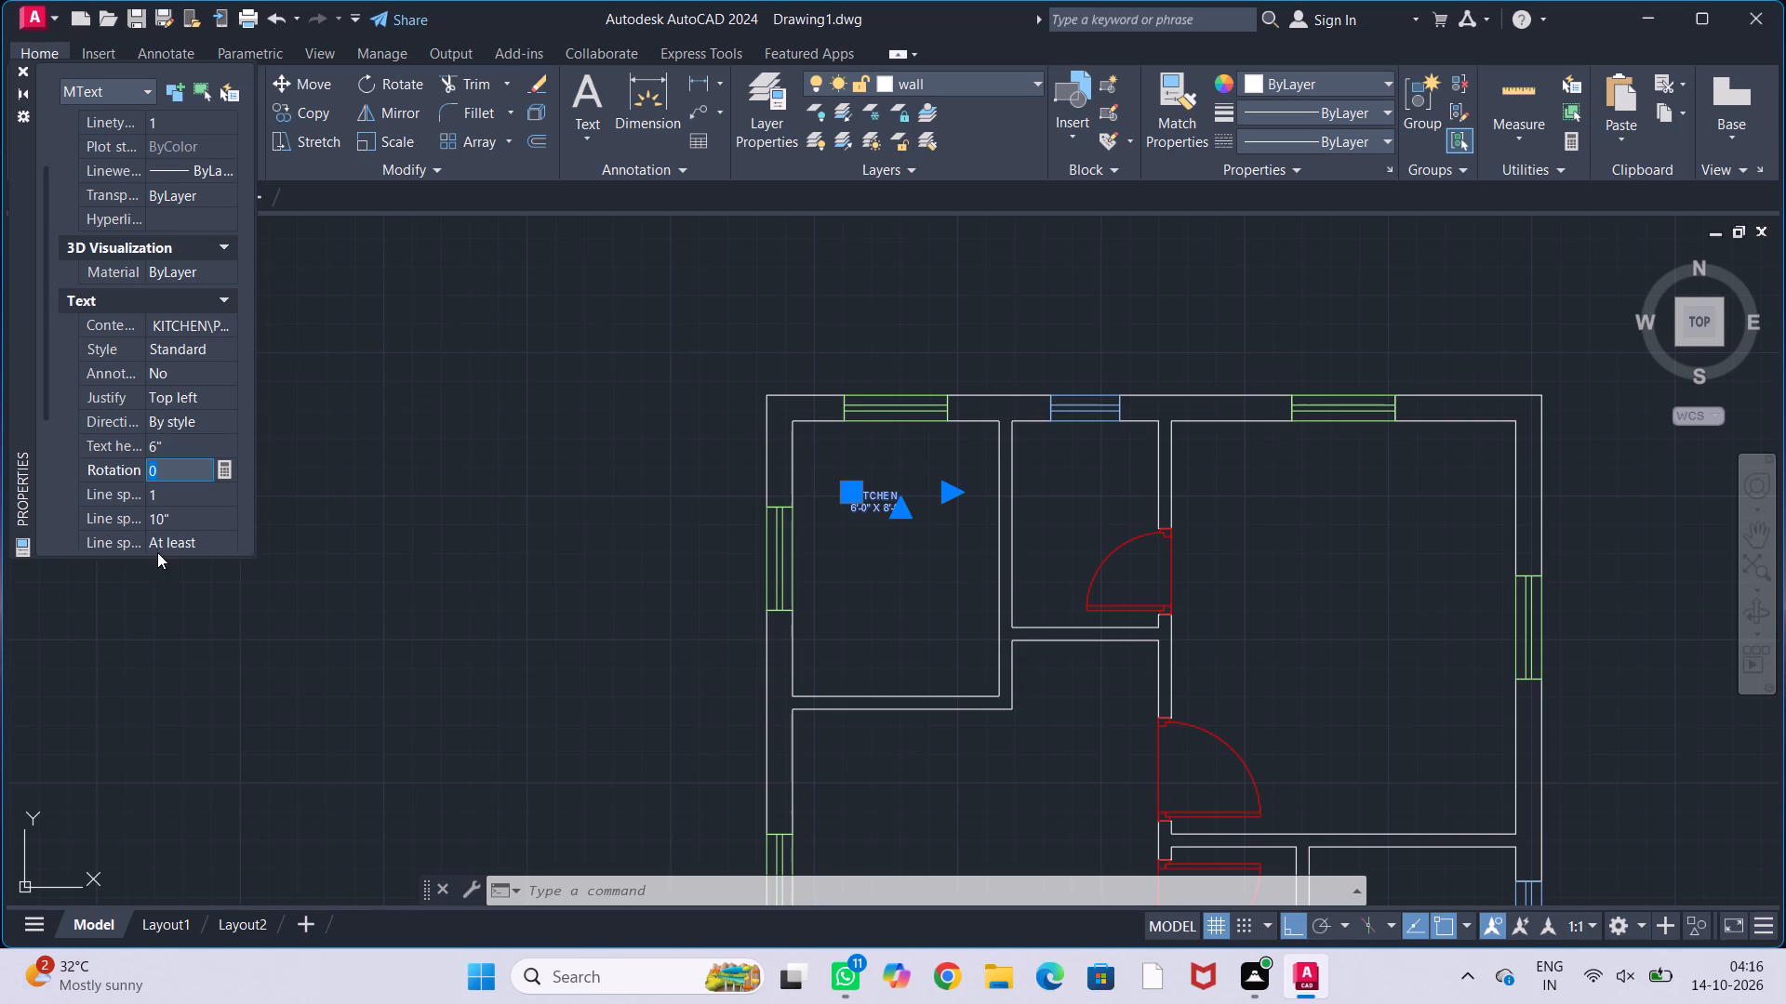
{"action": "left_click", "coordinate": [23, 68]}
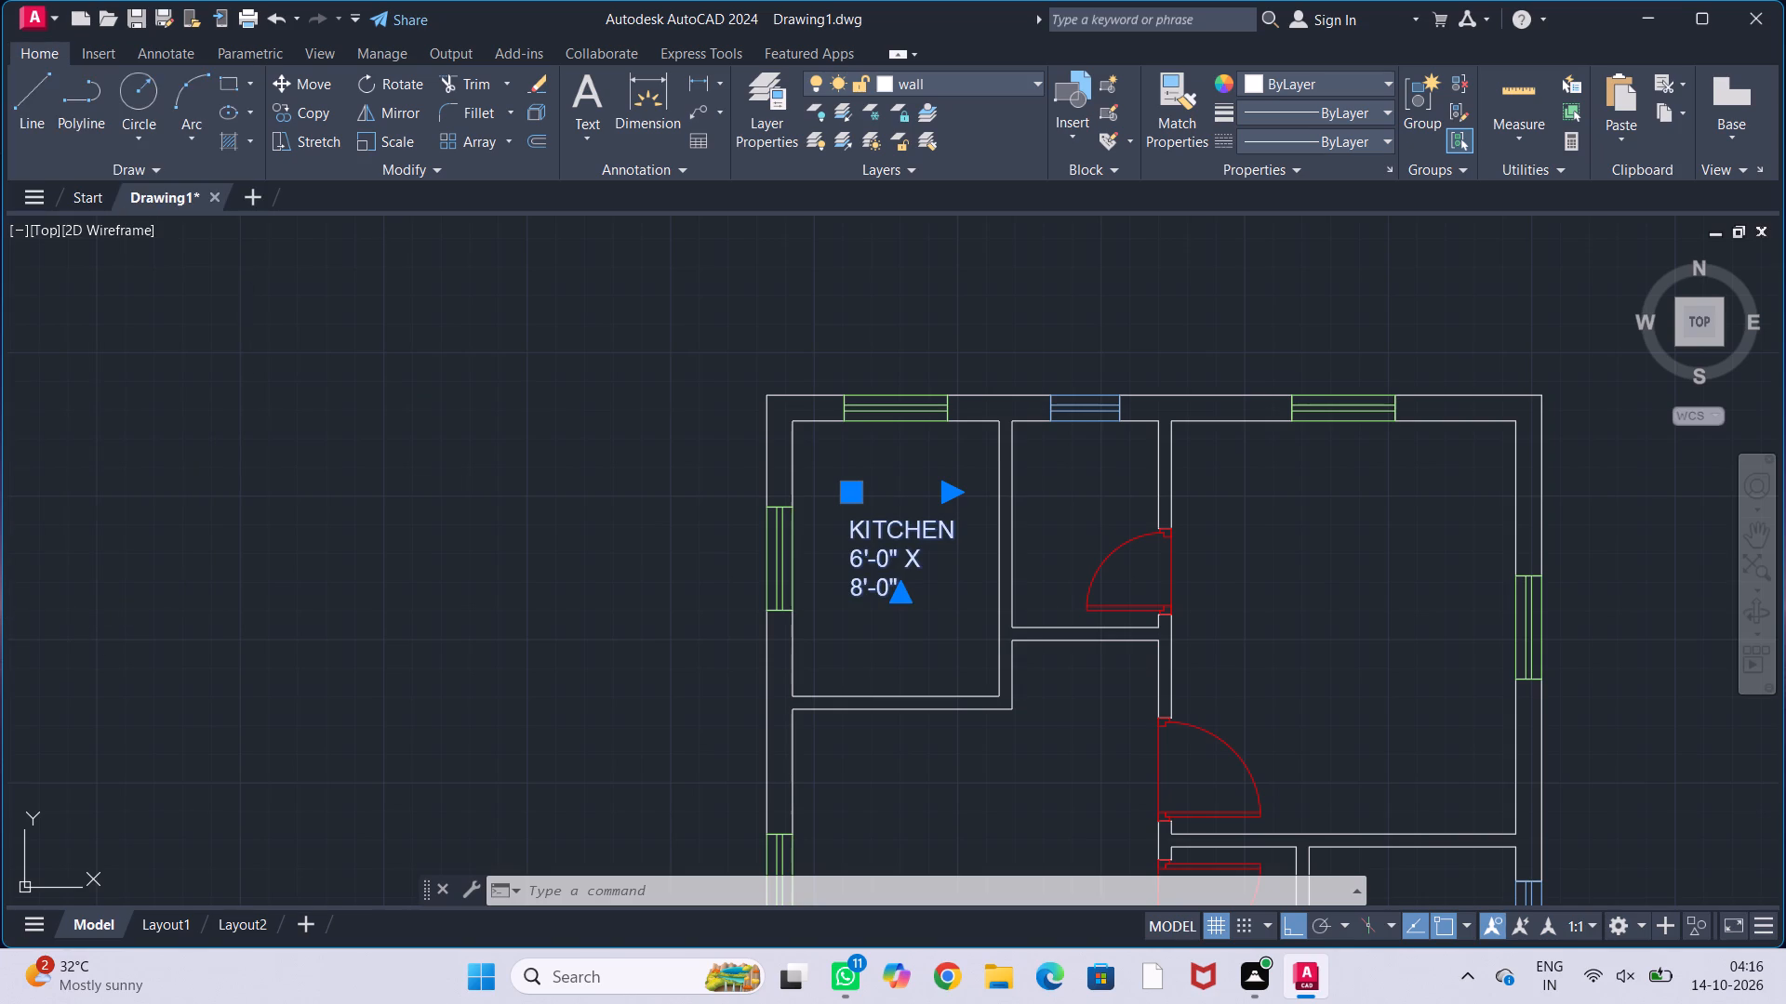
{"action": "key", "text": "Escape"}
{"action": "key", "text": "Escape"}
{"action": "key", "text": "Escape"}
Widen the kitchen label's text box so the 6'-0" X 8'-0" size fits on a single line.
{"action": "double_click", "coordinate": [913, 546]}
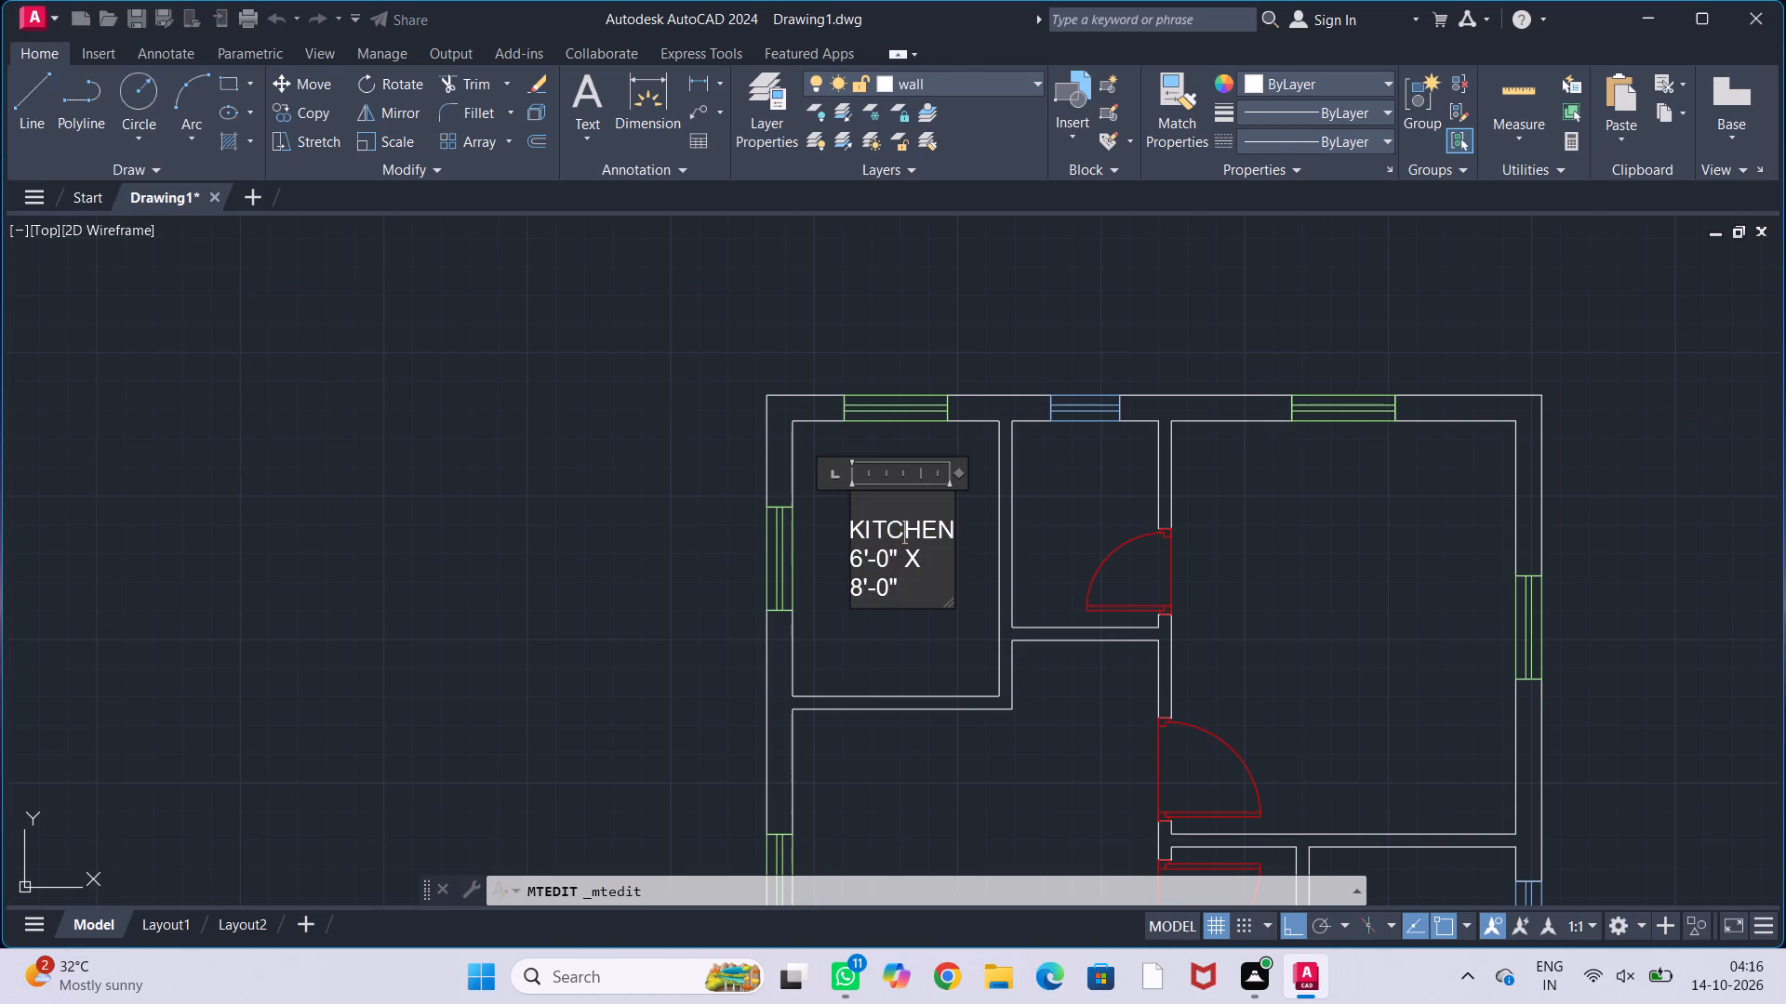
{"action": "left_click", "coordinate": [953, 469]}
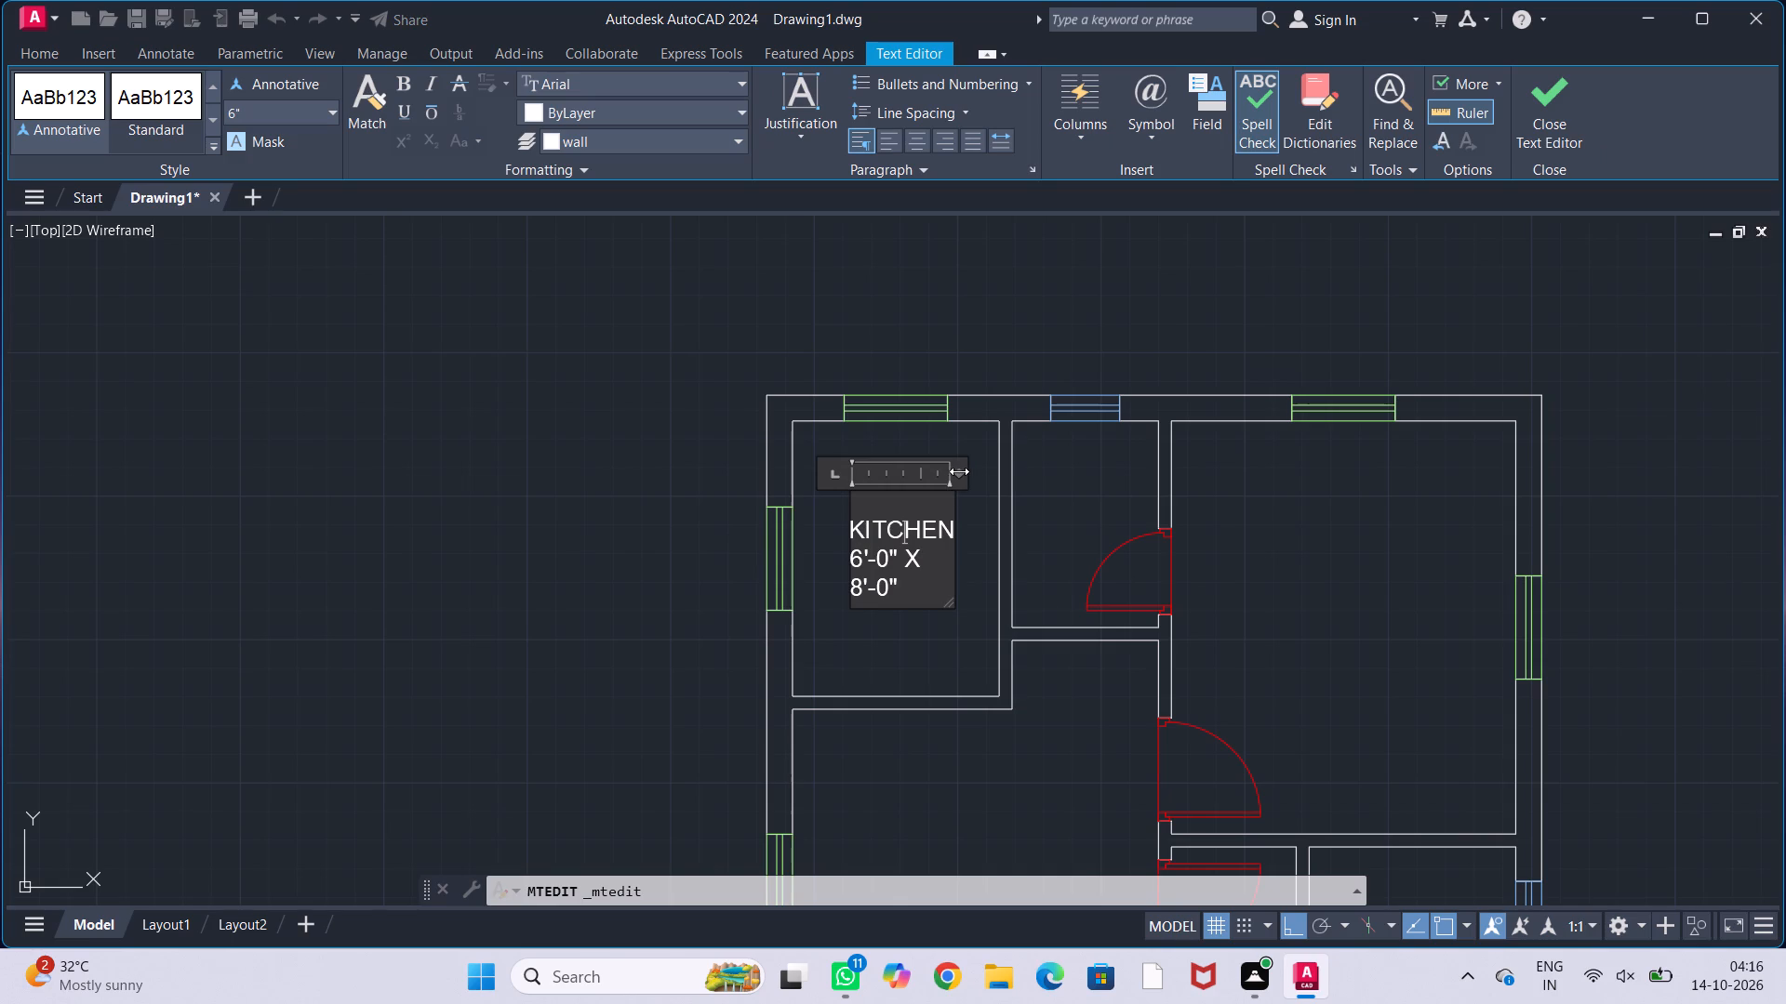
{"action": "left_click_drag", "start_coordinate": [959, 471], "coordinate": [1014, 574]}
{"action": "left_click", "coordinate": [938, 594]}
{"action": "key", "text": "Escape"}
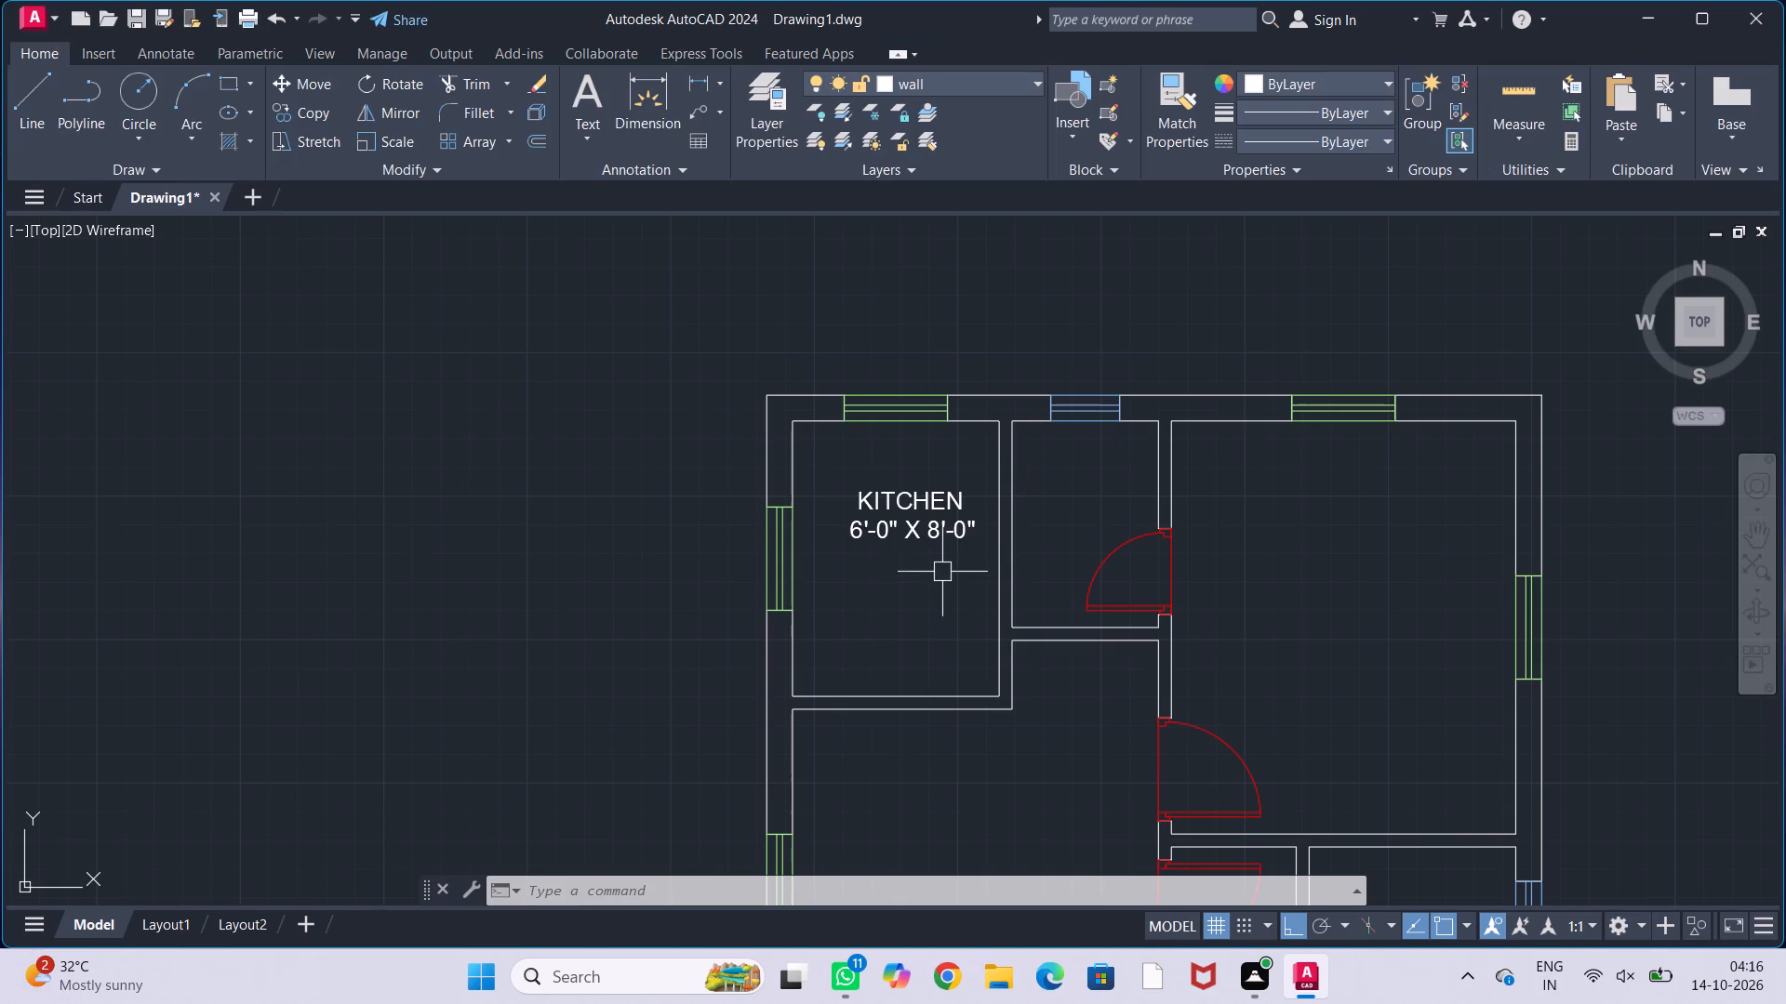
{"action": "key", "text": "Escape"}
{"action": "key", "text": "Escape"}
Move the kitchen label horizontally about 11" toward the room's left wall.
{"action": "scroll", "coordinate": [942, 557], "scroll_direction": "down", "scroll_amount": 1}
{"action": "middle_click_drag", "start_coordinate": [941, 566], "coordinate": [900, 545]}
{"action": "scroll", "coordinate": [861, 540], "scroll_direction": "up", "scroll_amount": 1}
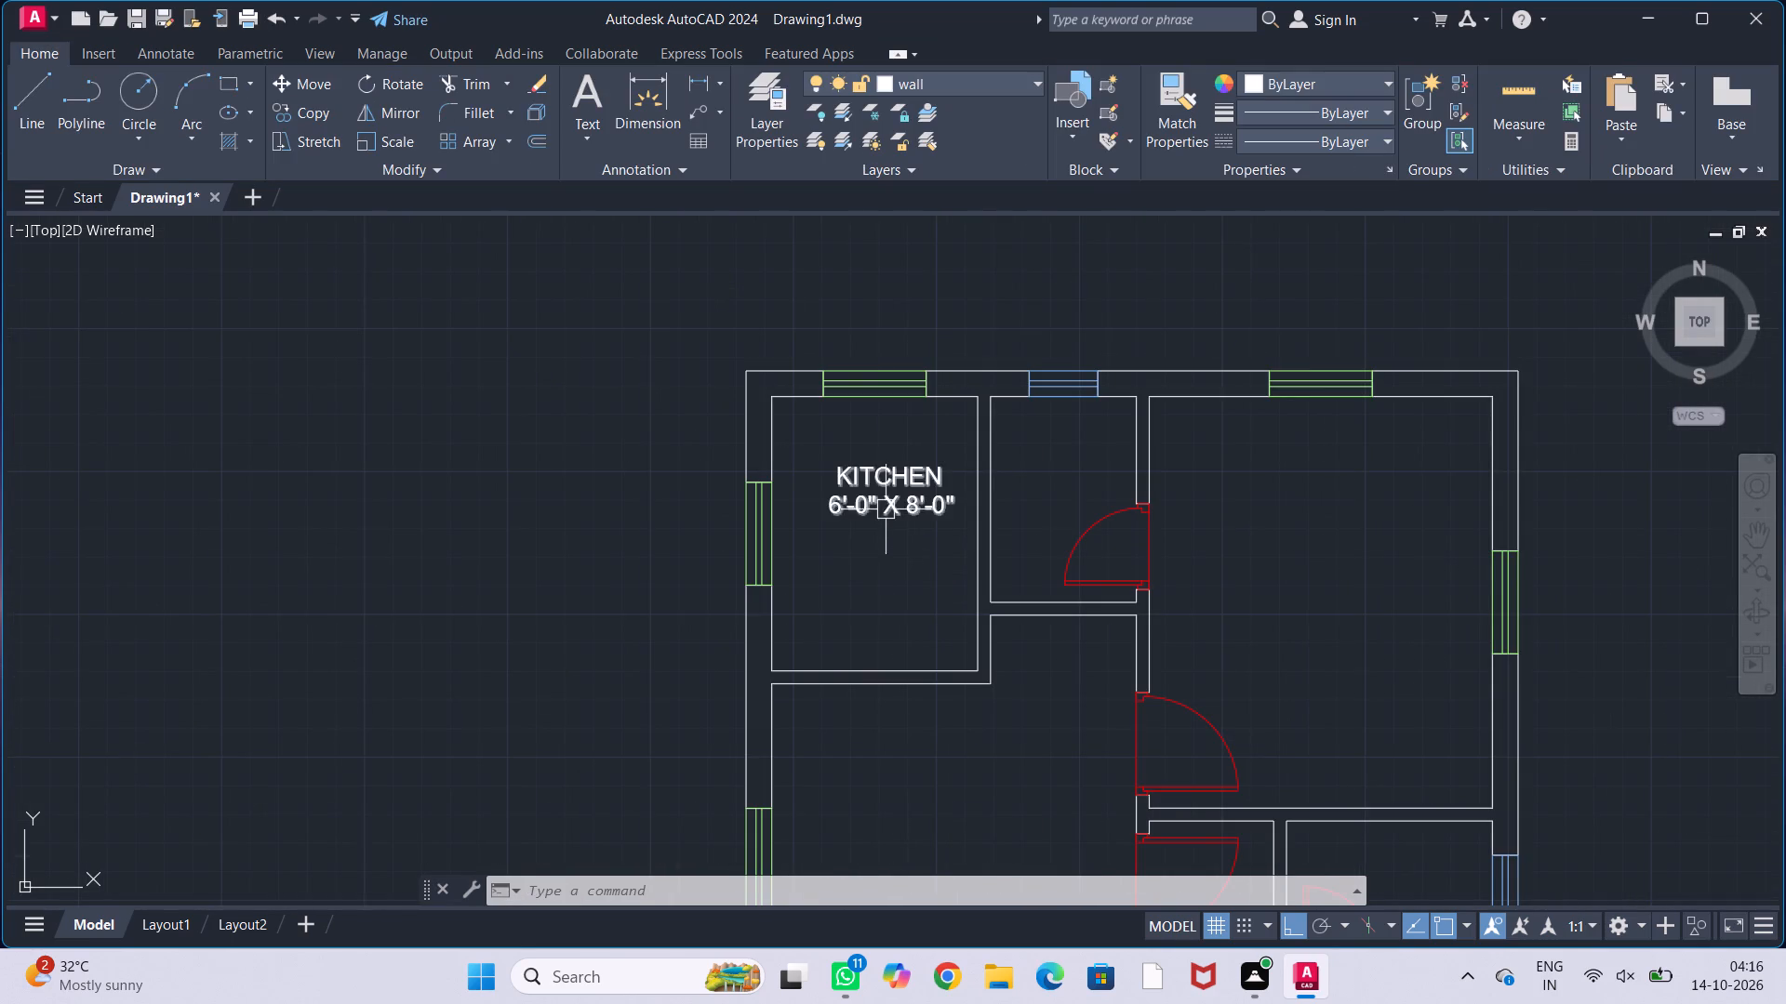
{"action": "left_click", "coordinate": [886, 508]}
{"action": "key", "text": "m"}
{"action": "key", "text": "Return"}
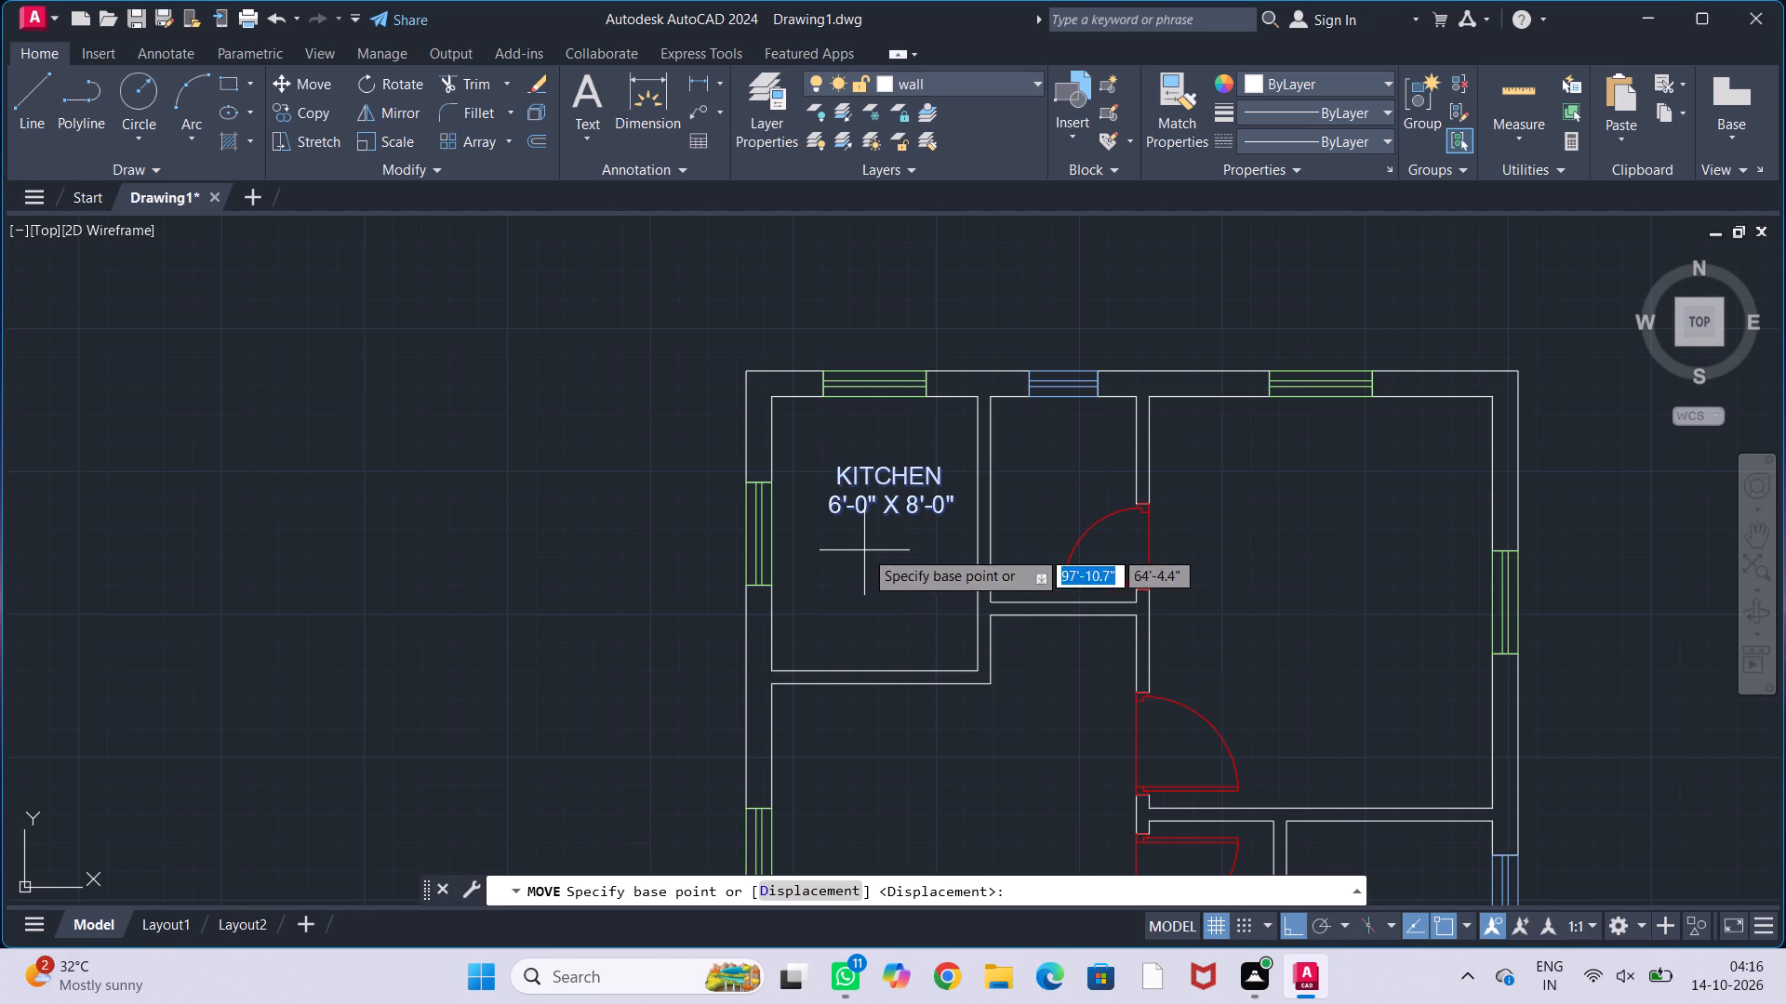
{"action": "left_click", "coordinate": [829, 514]}
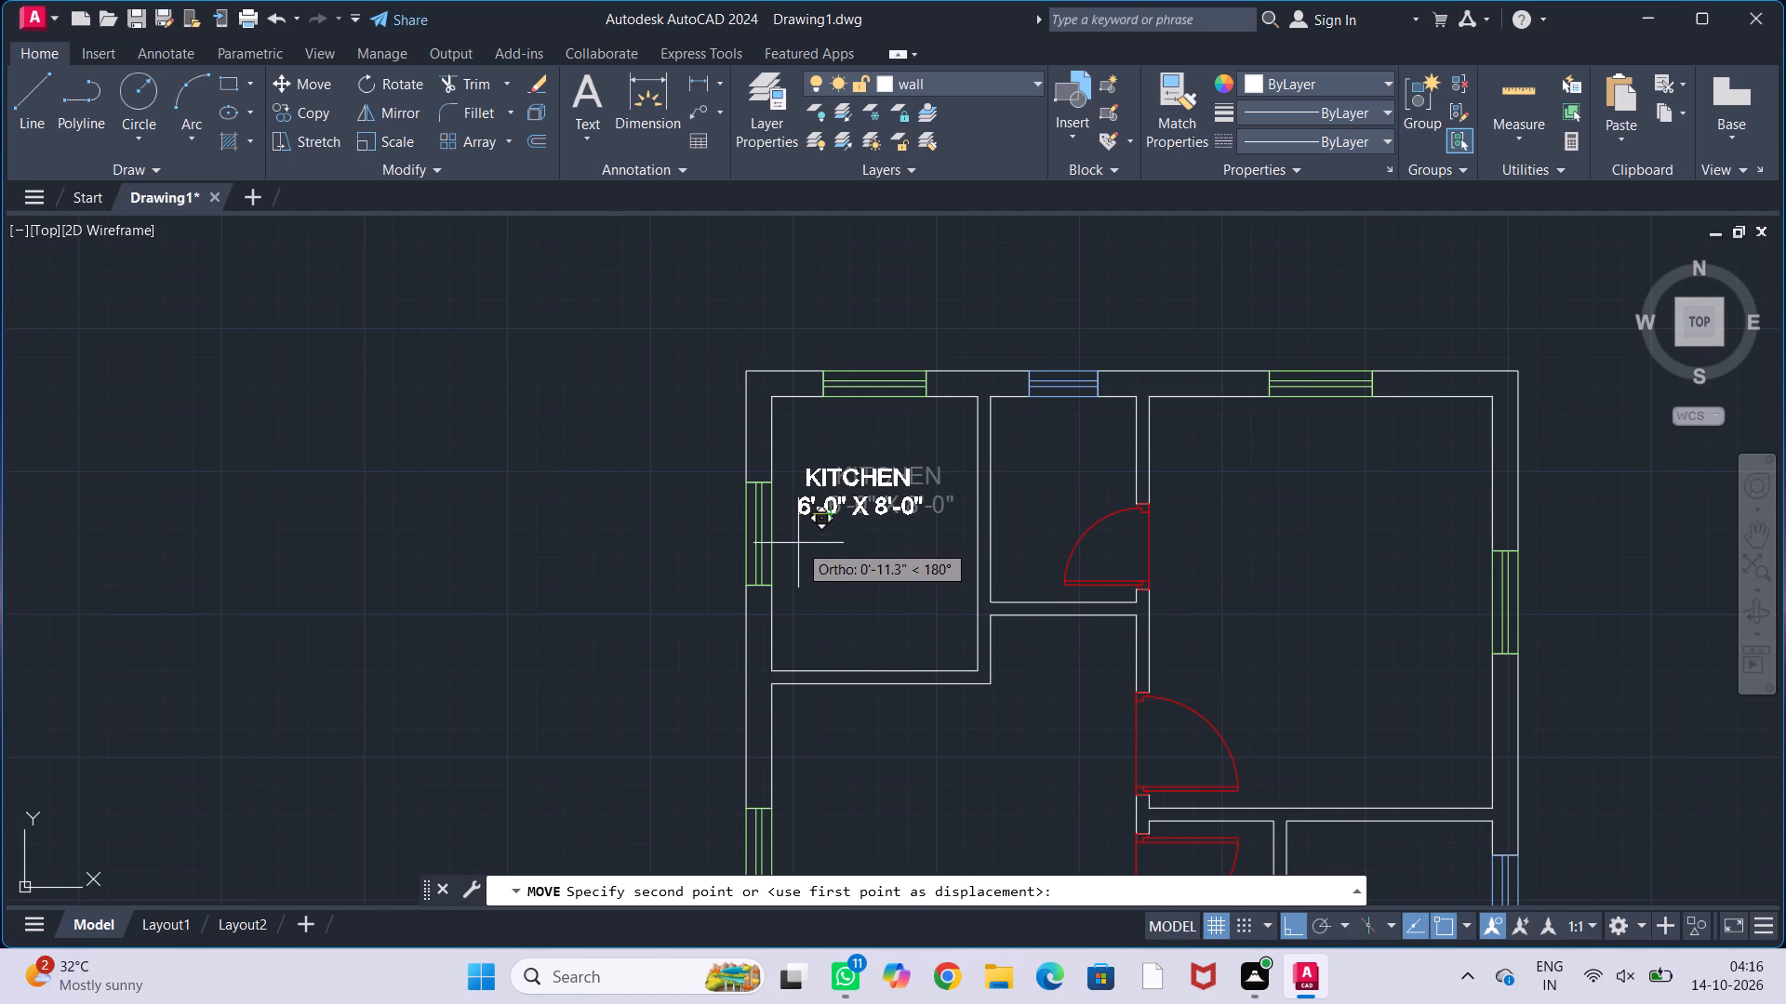
{"action": "left_click", "coordinate": [798, 543]}
{"action": "key", "text": "Escape"}
{"action": "key", "text": "Escape"}
{"action": "key", "text": "Escape"}
{"action": "key", "text": "Escape"}
Copy the kitchen label horizontally into the small middle room and the large top-right room, about 6'-3" and 13'-10" away.
{"action": "scroll", "coordinate": [893, 550], "scroll_direction": "down", "scroll_amount": 2}
{"action": "middle_click_drag", "start_coordinate": [900, 571], "coordinate": [802, 533]}
{"action": "scroll", "coordinate": [804, 533], "scroll_direction": "up", "scroll_amount": 1}
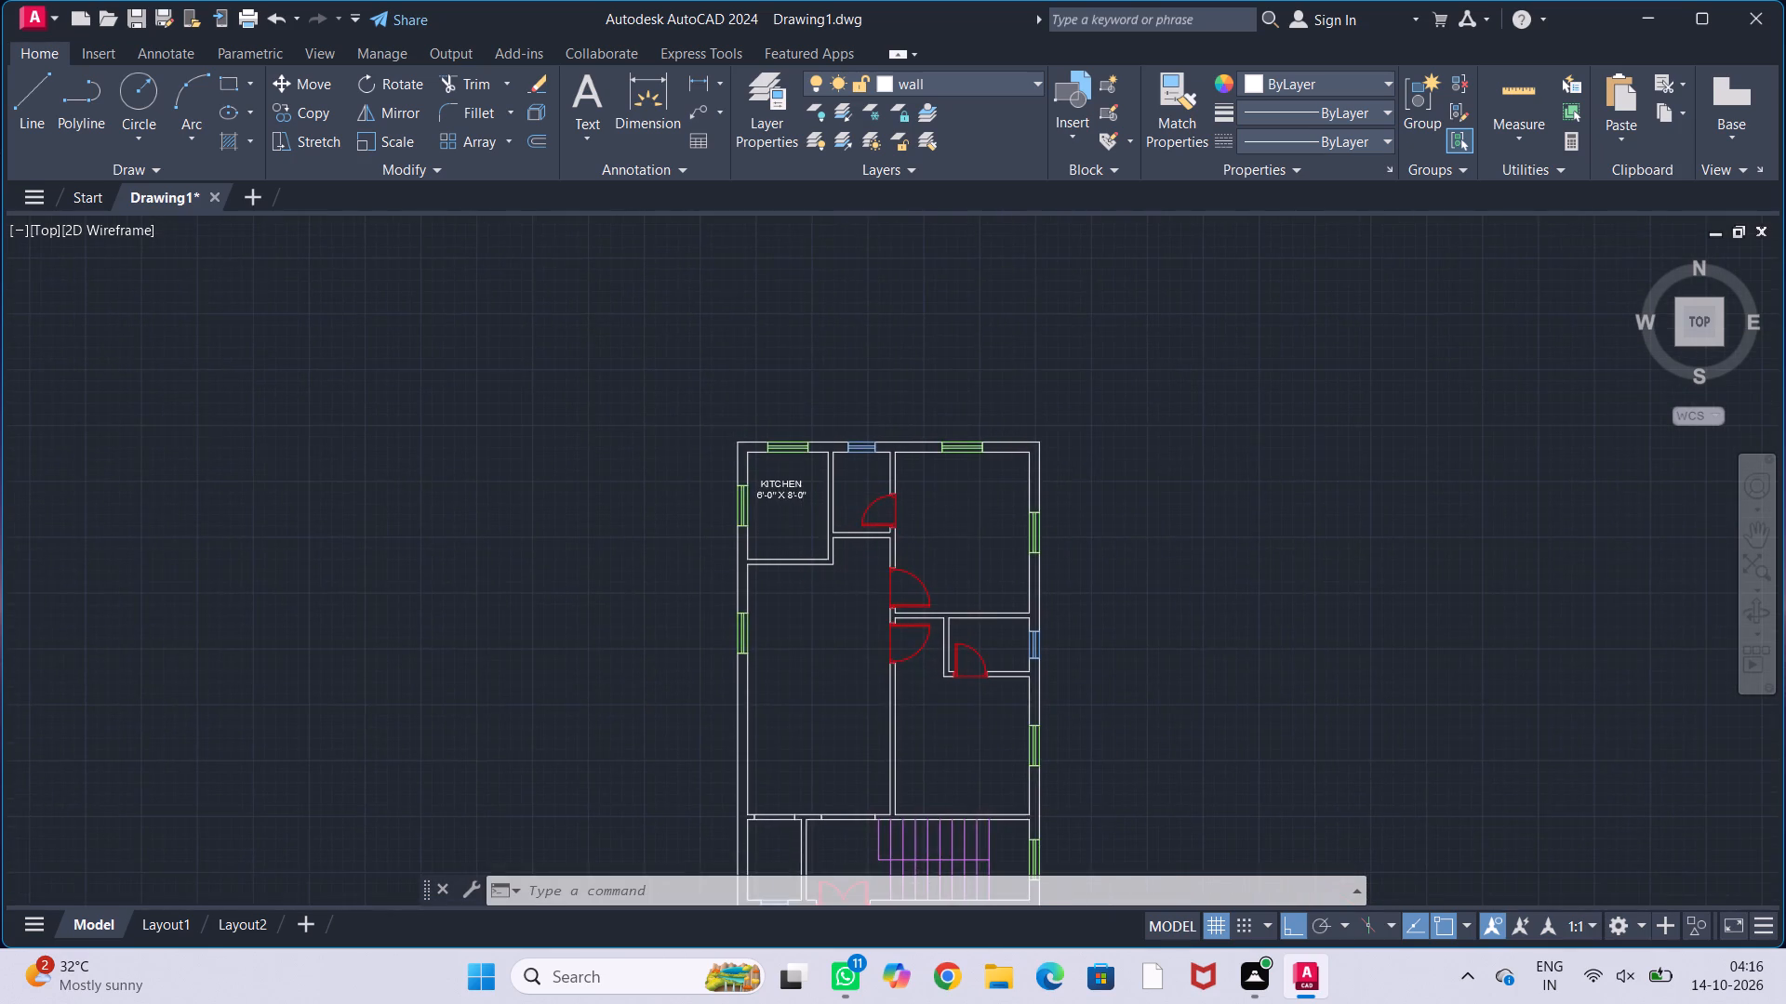
{"action": "middle_click_drag", "start_coordinate": [804, 533], "coordinate": [766, 511]}
{"action": "middle_click_drag", "start_coordinate": [979, 500], "coordinate": [949, 470]}
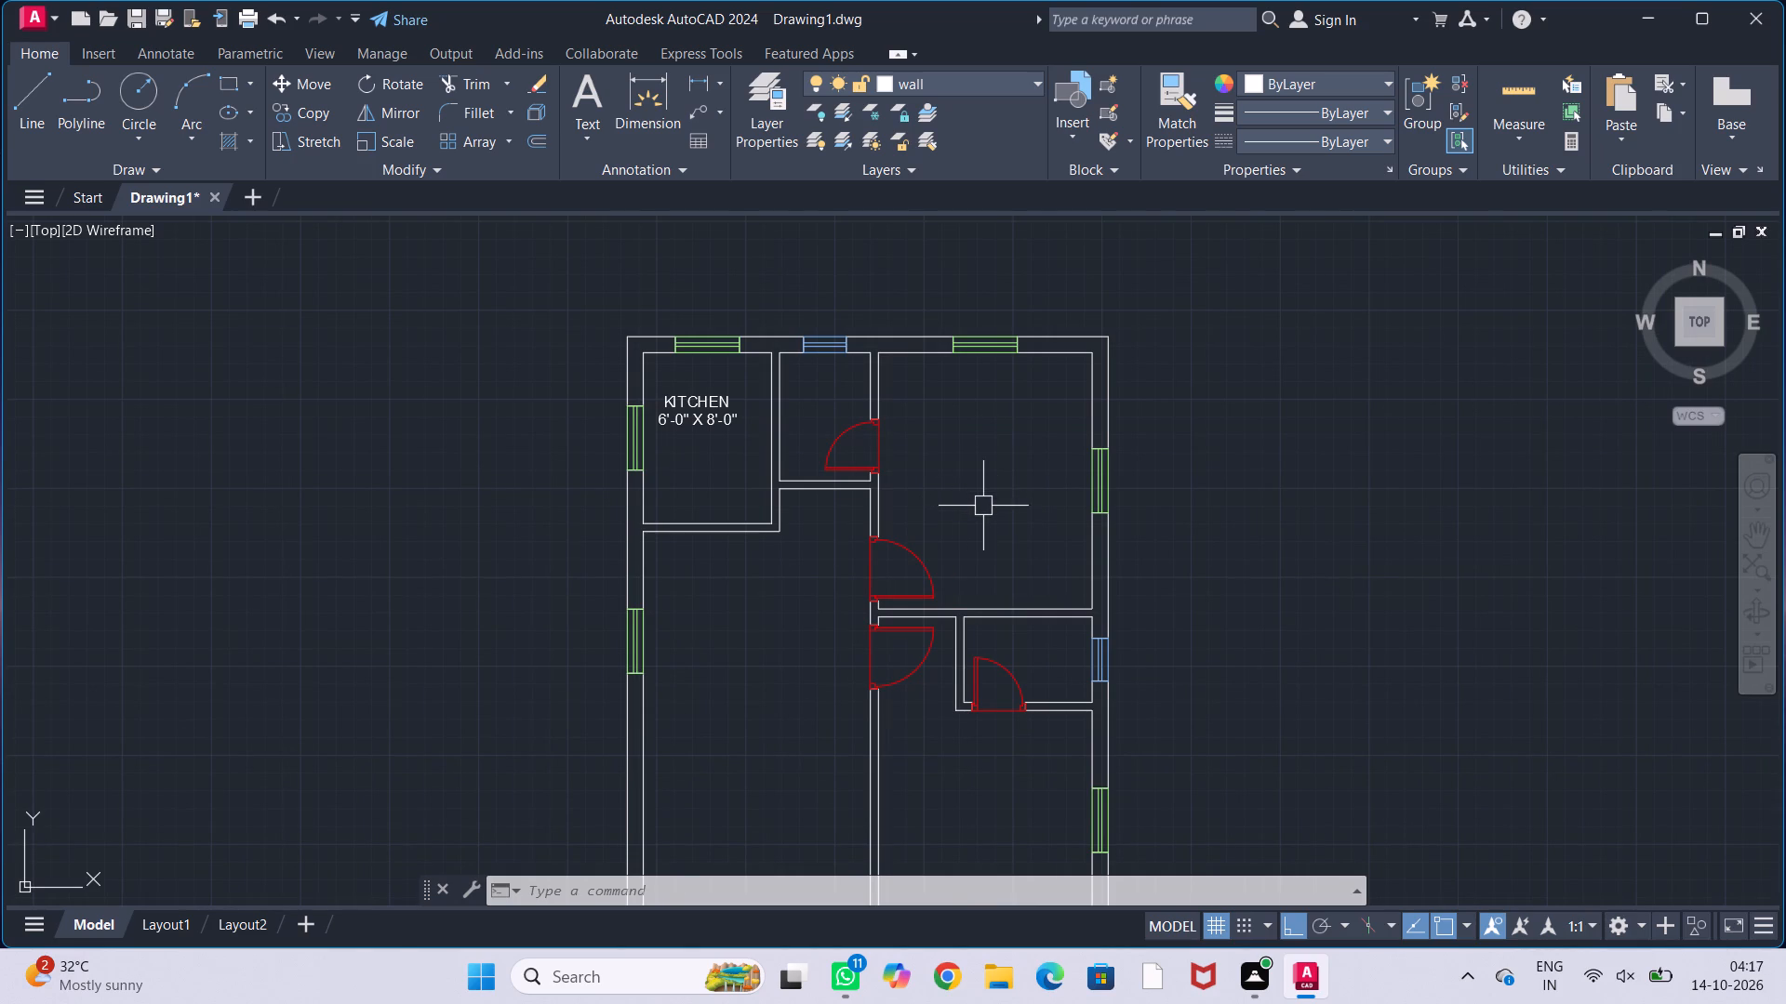
{"action": "middle_click_drag", "start_coordinate": [982, 506], "coordinate": [985, 472]}
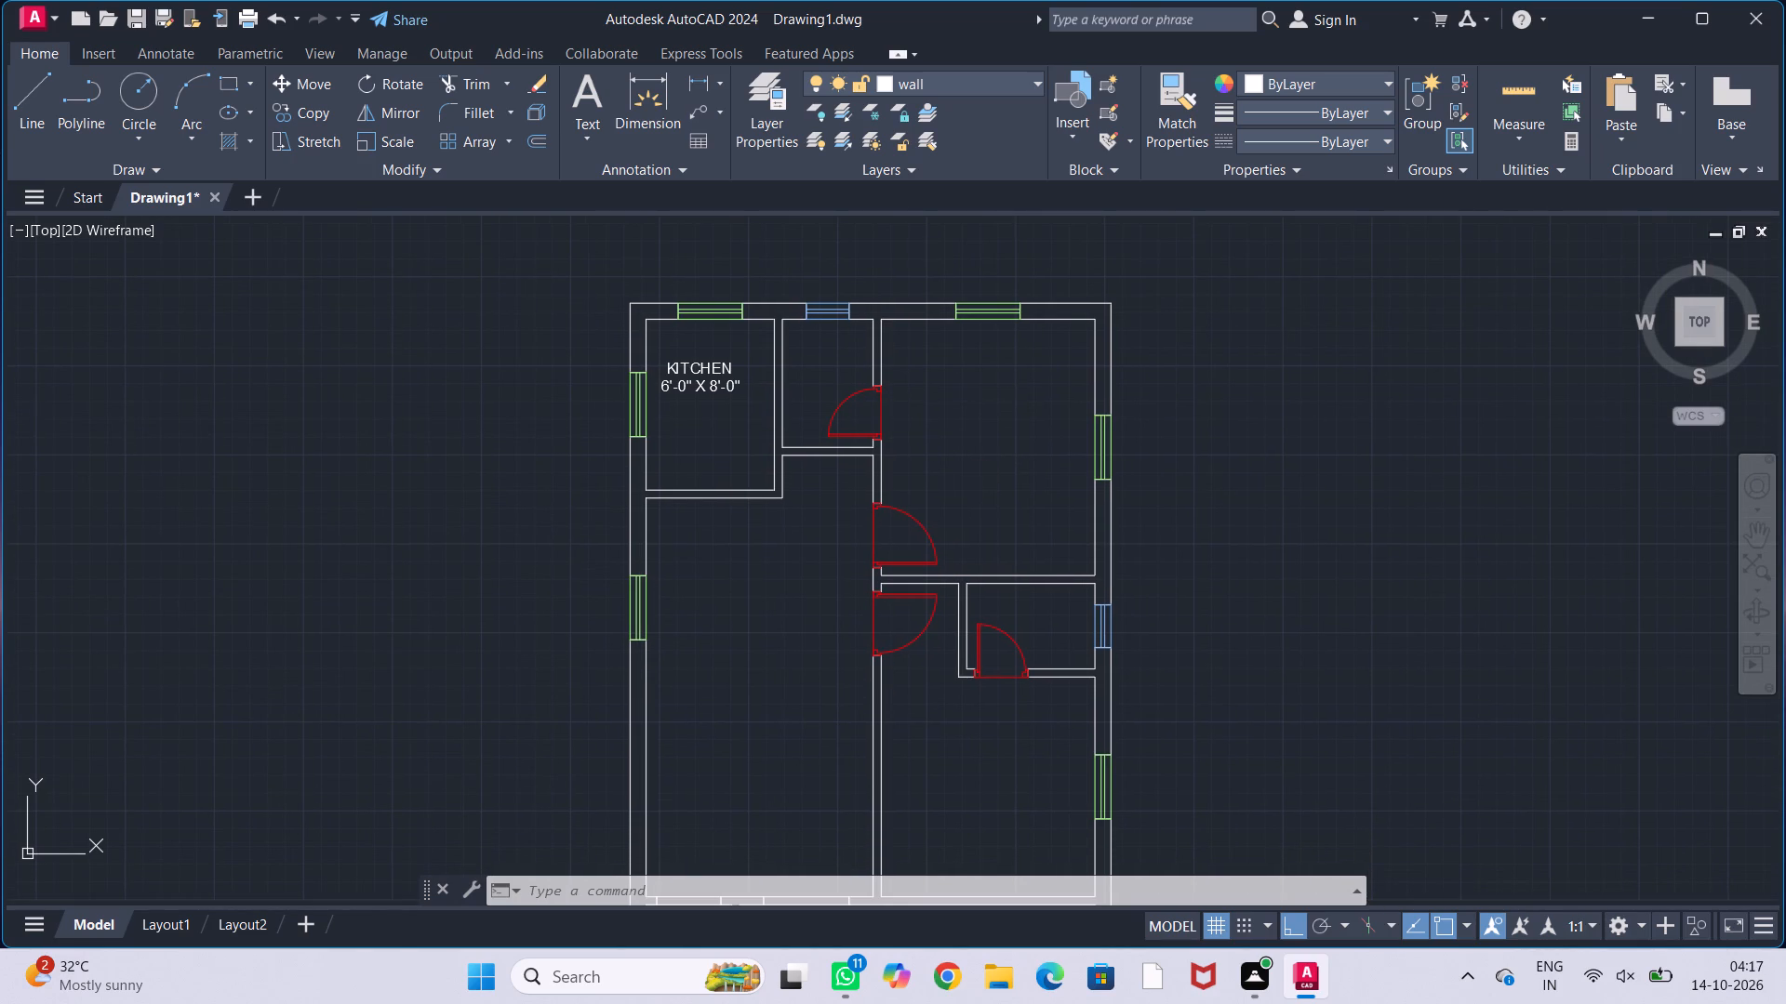
{"action": "left_click", "coordinate": [718, 376]}
{"action": "type", "text": "CO"}
{"action": "key", "text": "Return"}
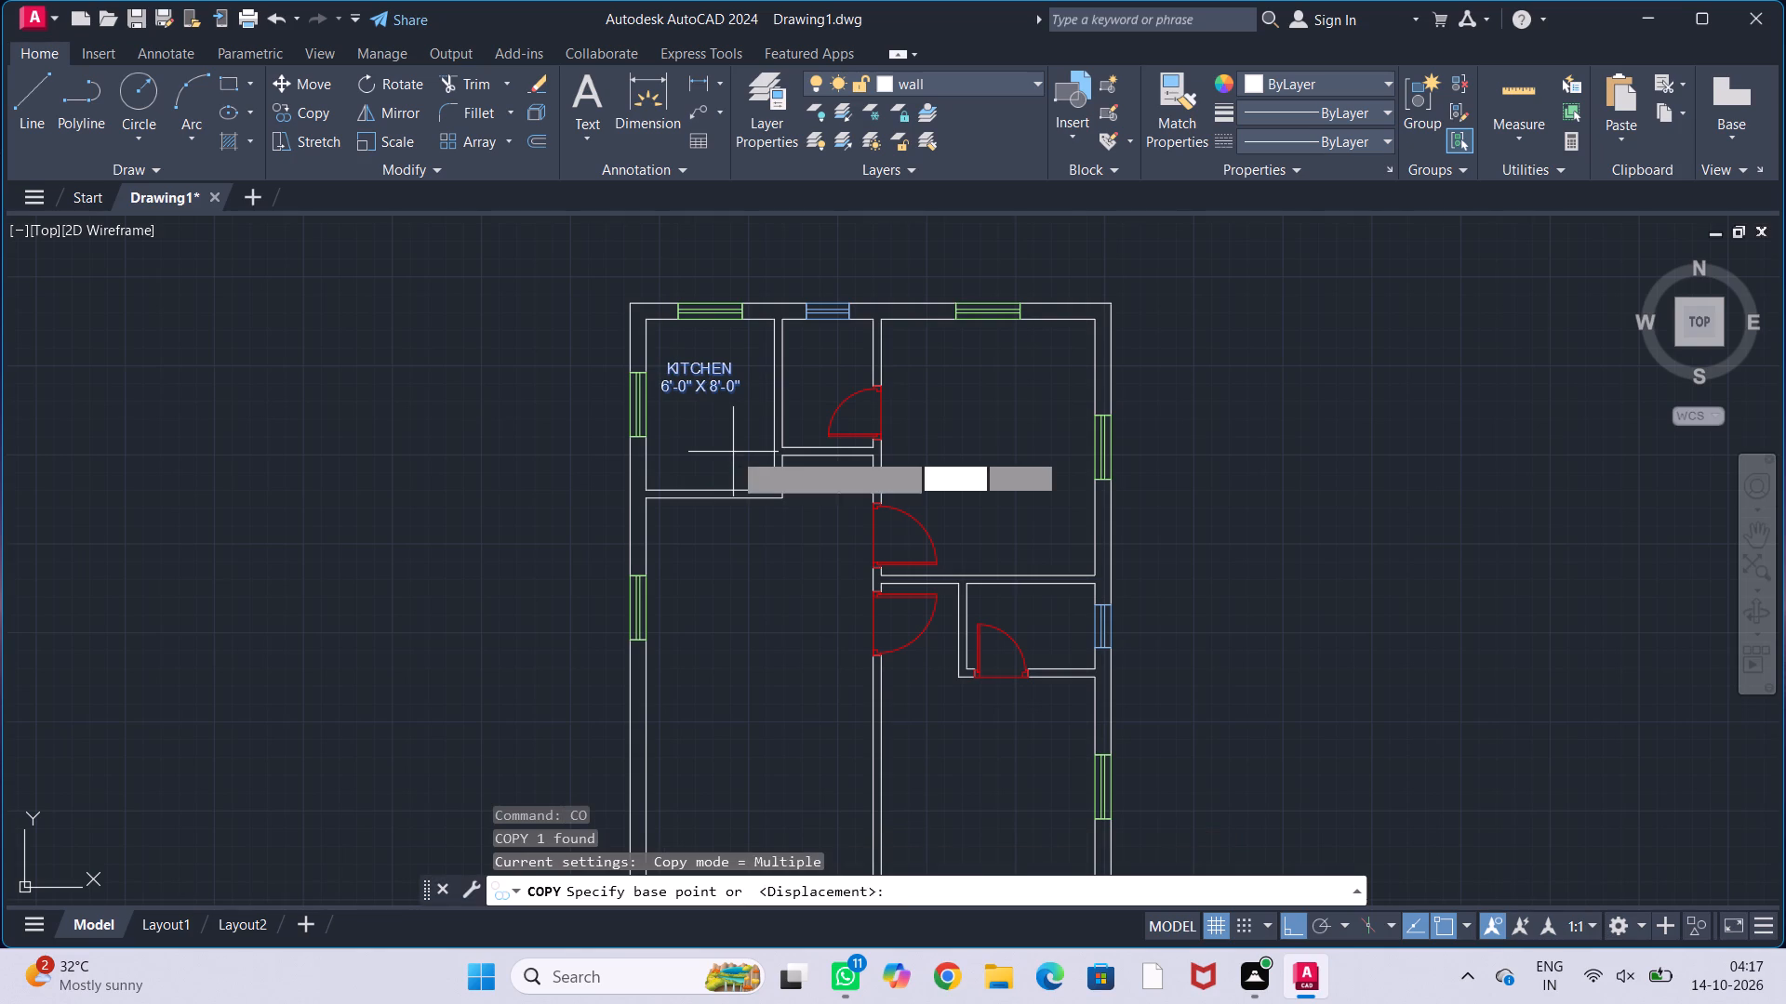
{"action": "left_click", "coordinate": [667, 395]}
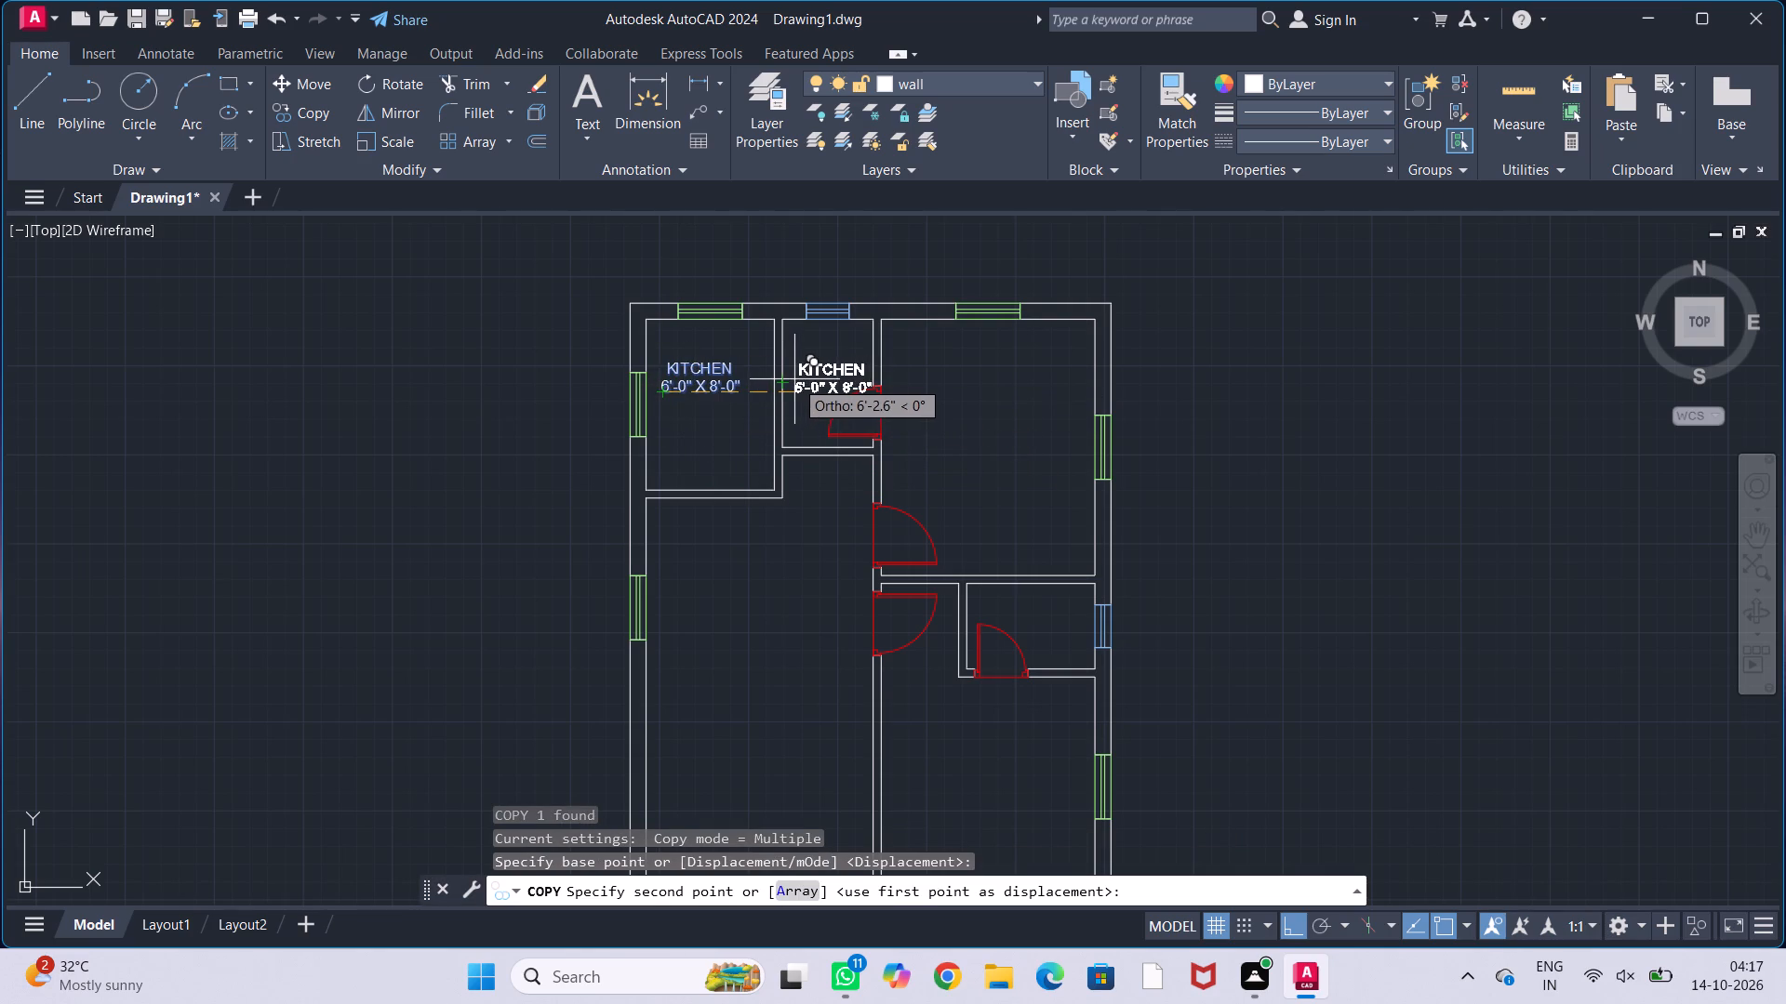
{"action": "left_click", "coordinate": [794, 379]}
{"action": "left_click", "coordinate": [960, 409]}
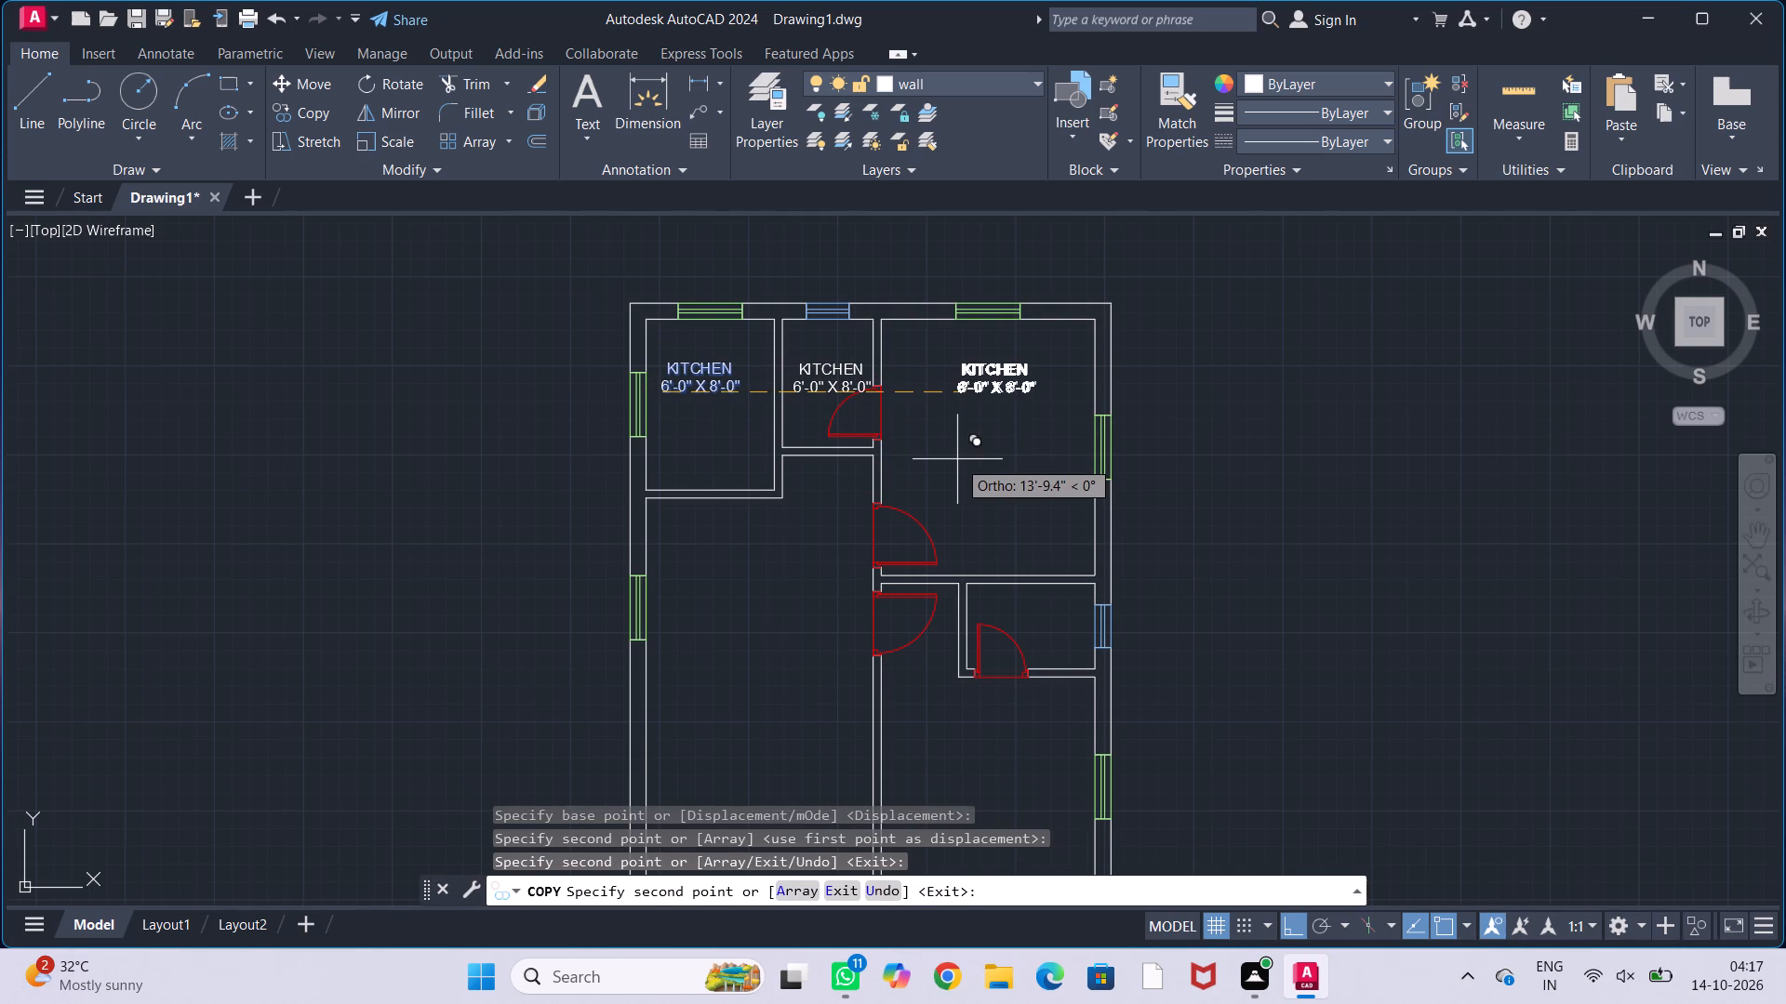
{"action": "key", "text": "8"}
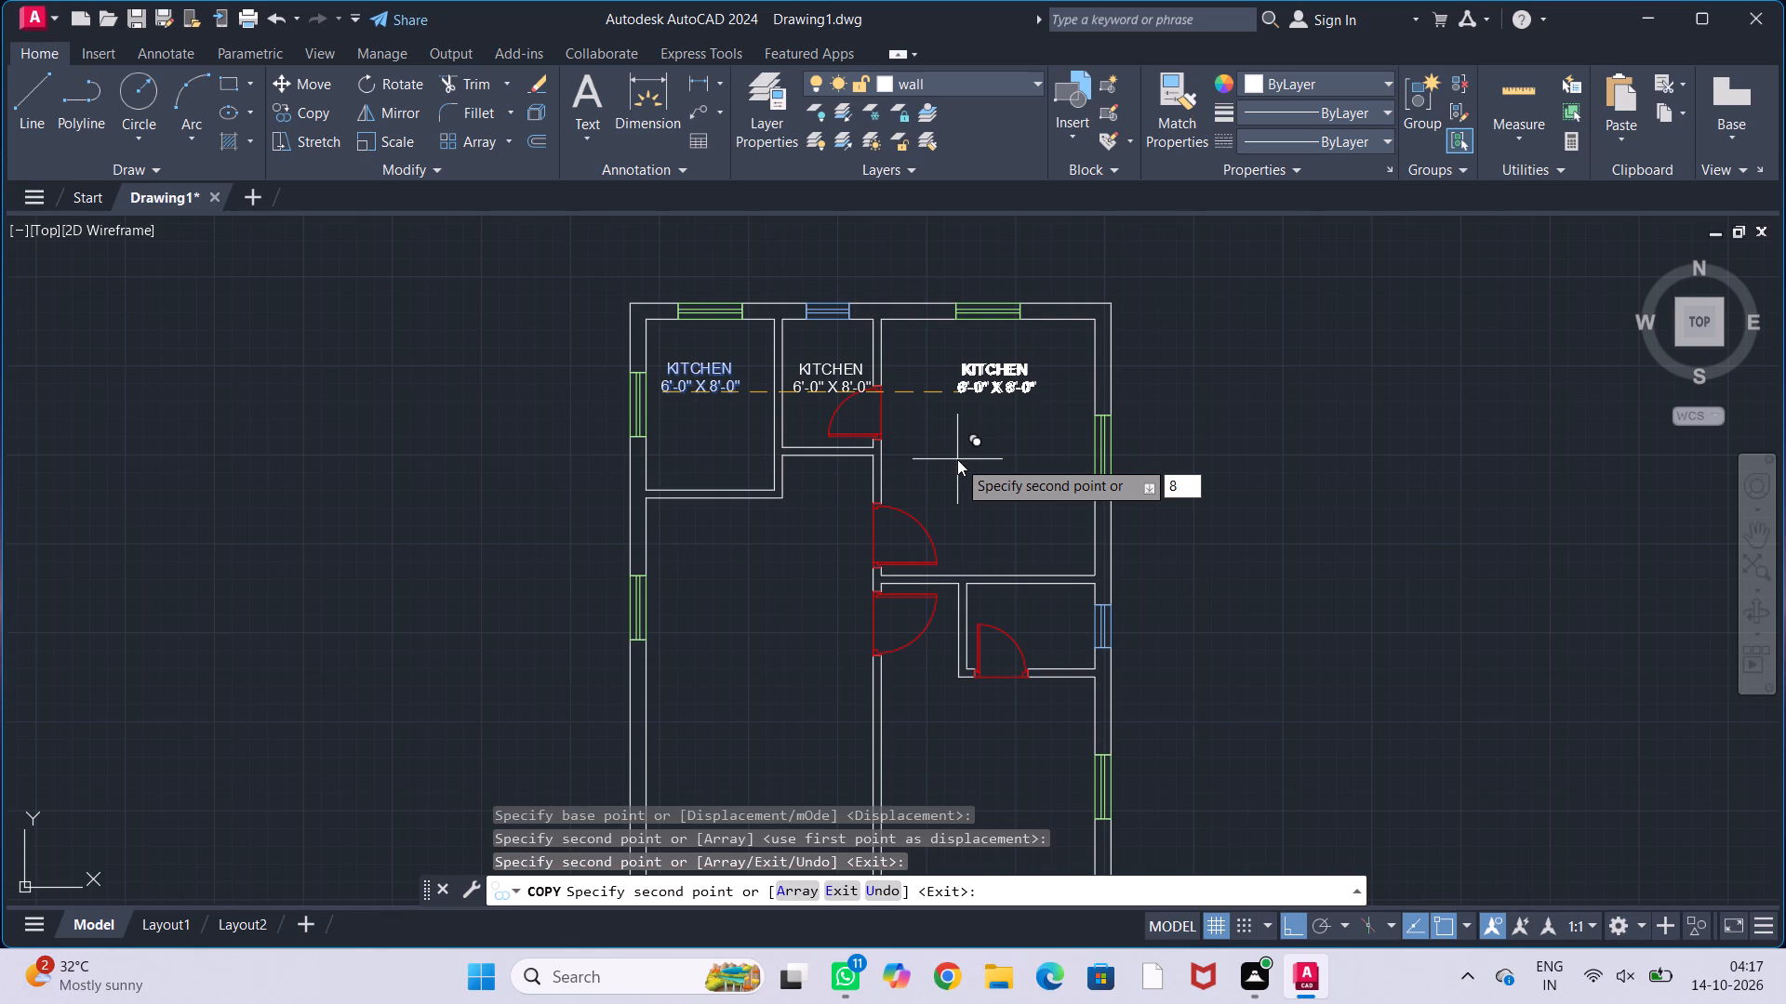
{"action": "key", "text": "BackSpace"}
{"action": "key", "text": "Escape"}
{"action": "key", "text": "Escape"}
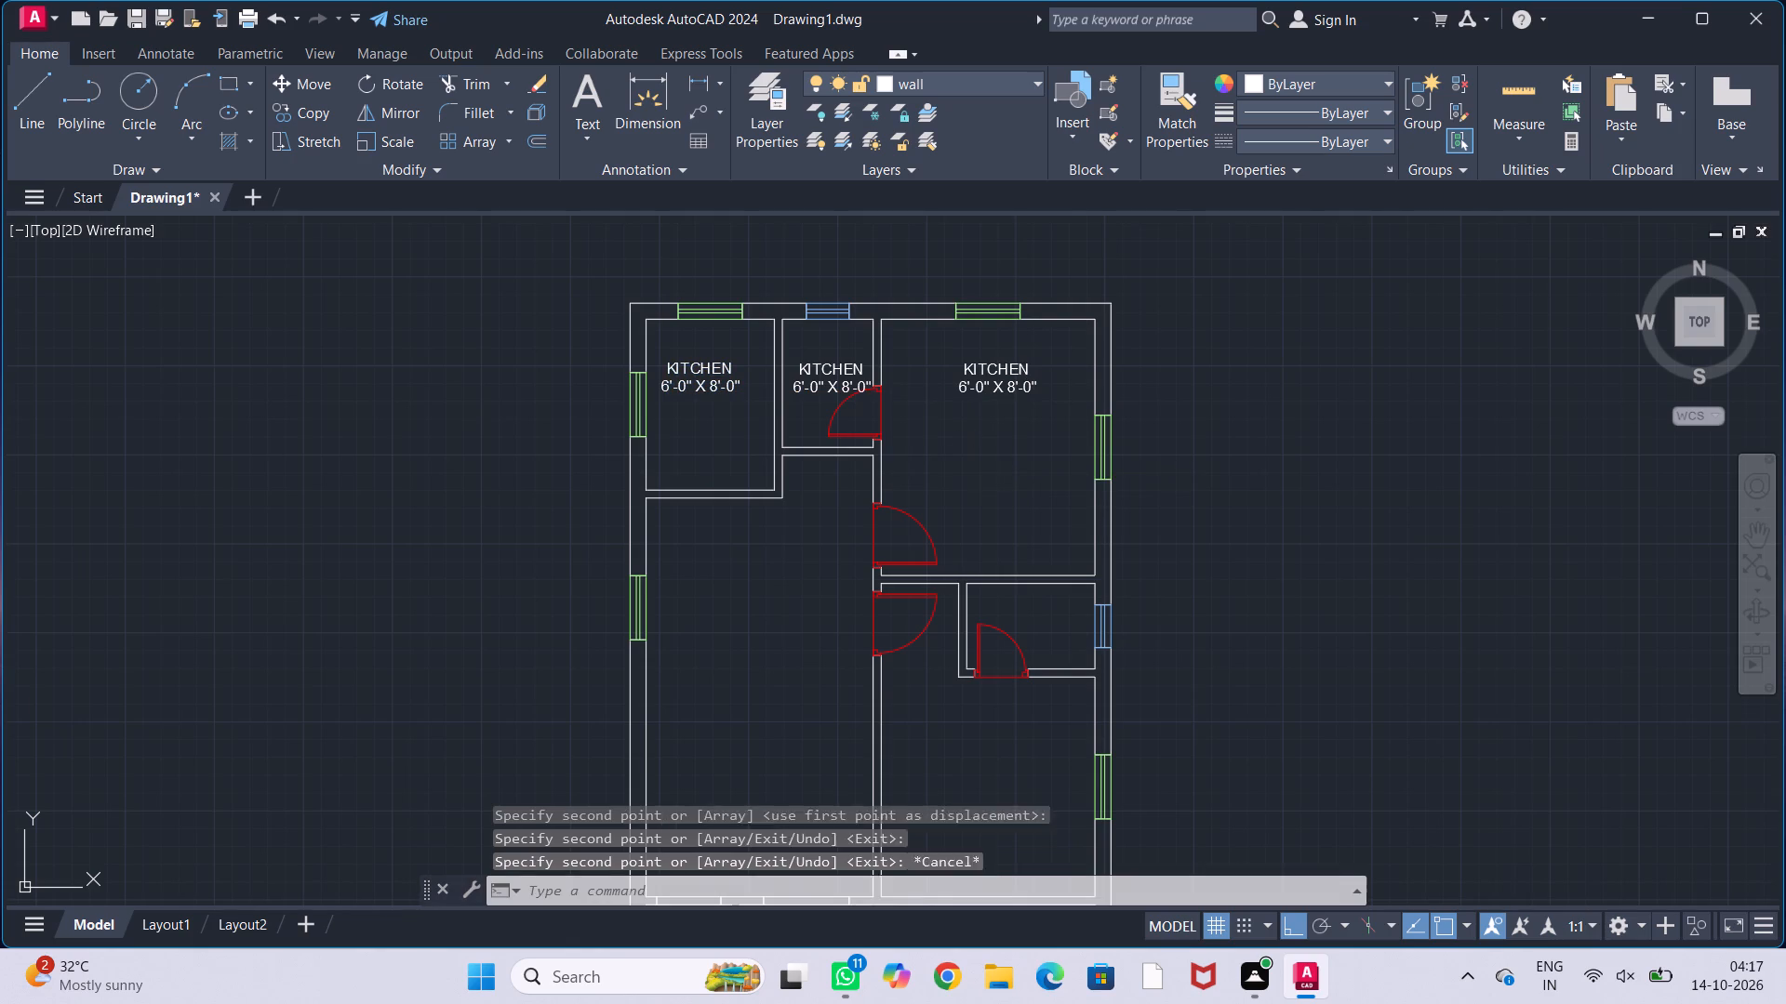
Copy the top-right room's label into the small room below it, the lower-right room, and two spots in the large left hall.
{"action": "key", "text": "Escape"}
{"action": "key", "text": "Escape"}
{"action": "left_click", "coordinate": [1000, 396]}
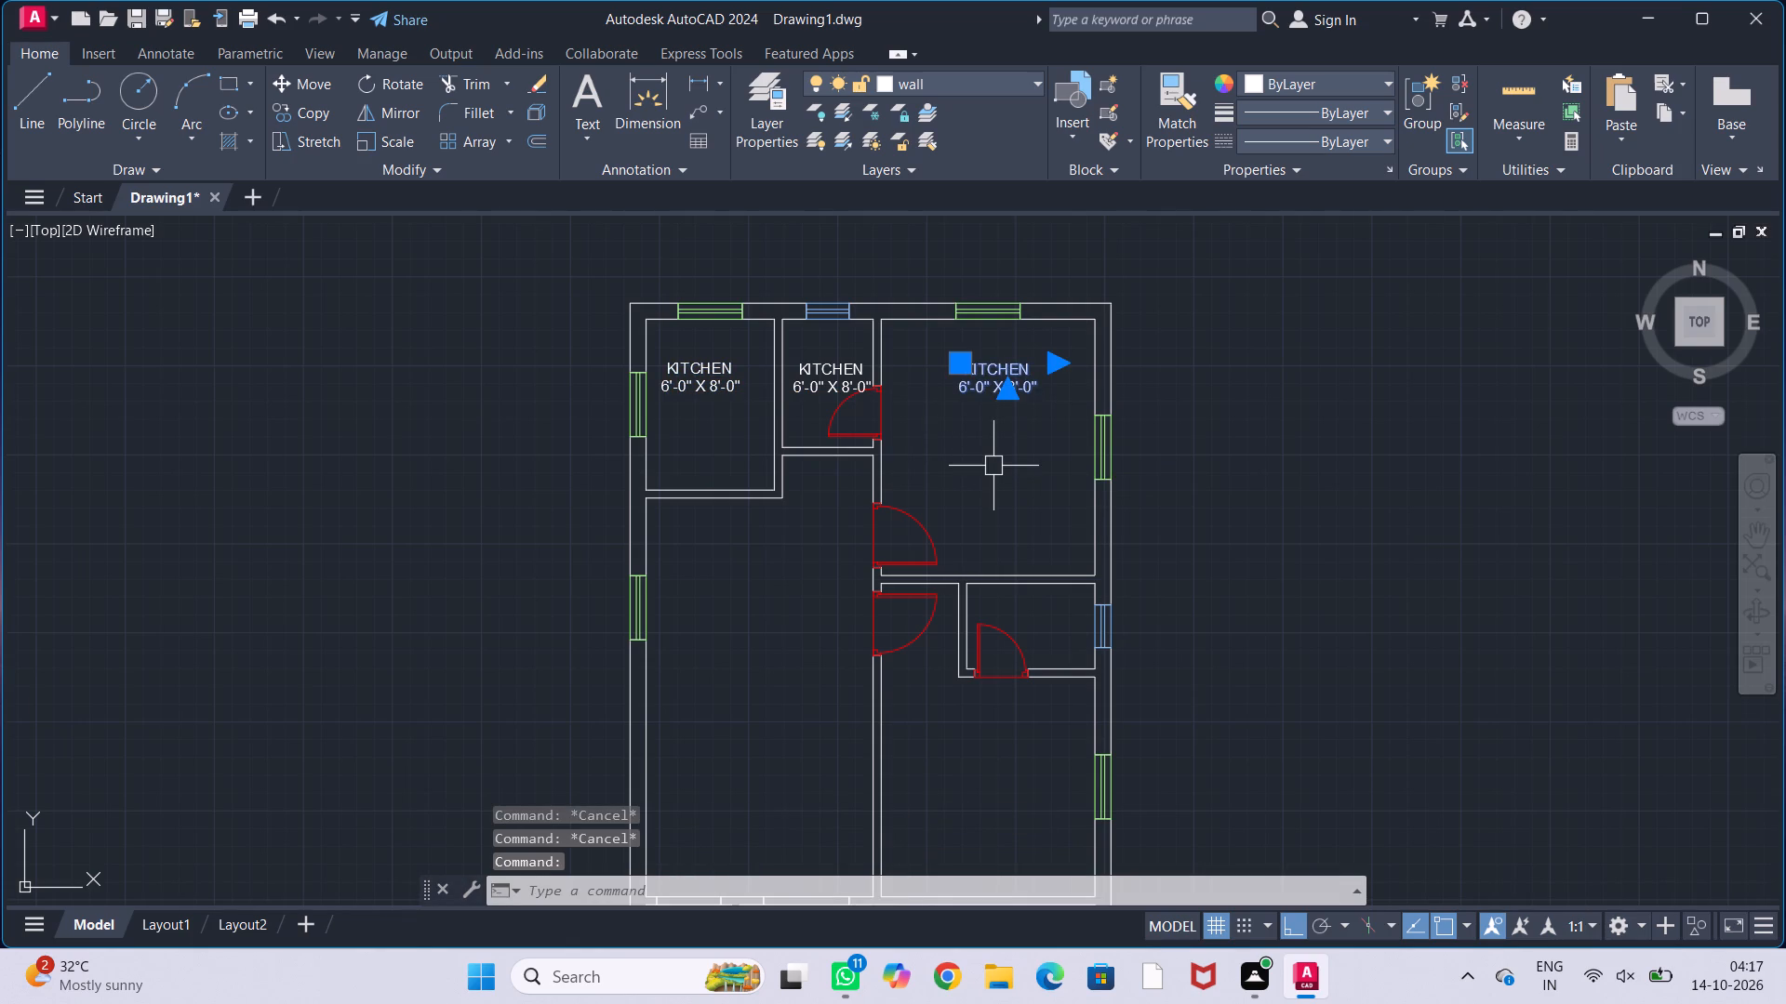
{"action": "type", "text": "CO"}
{"action": "key", "text": "Return"}
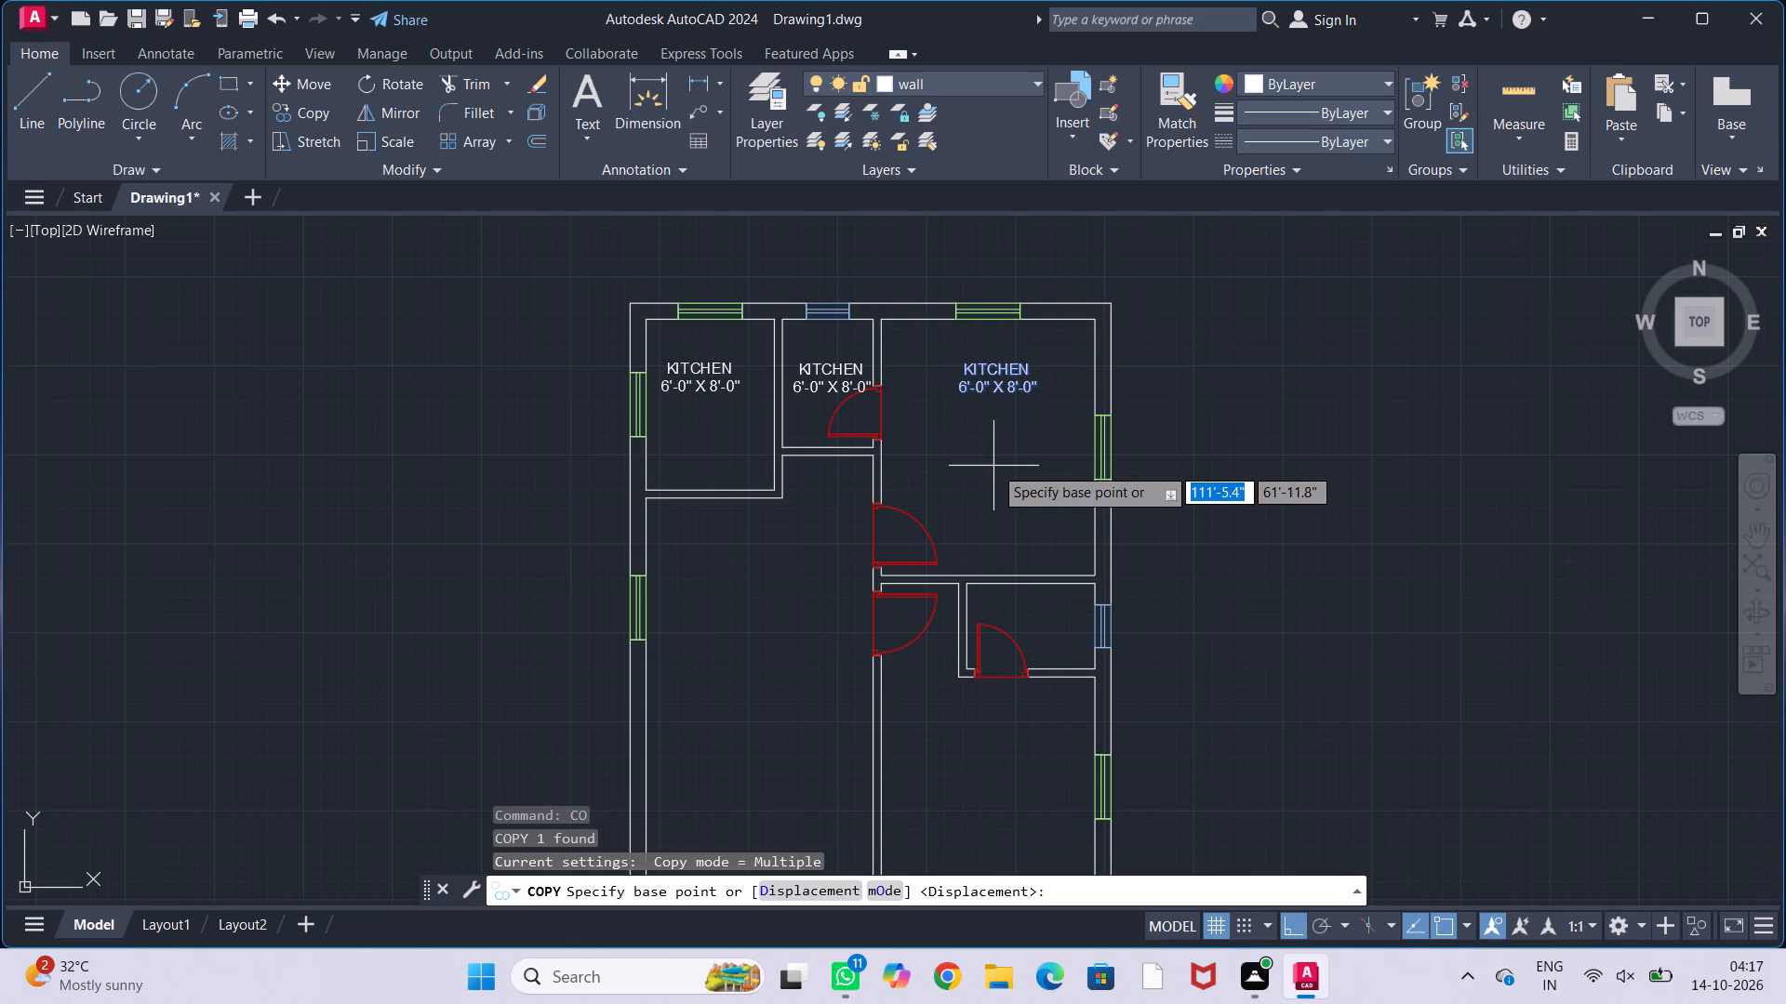
{"action": "key", "text": "F8"}
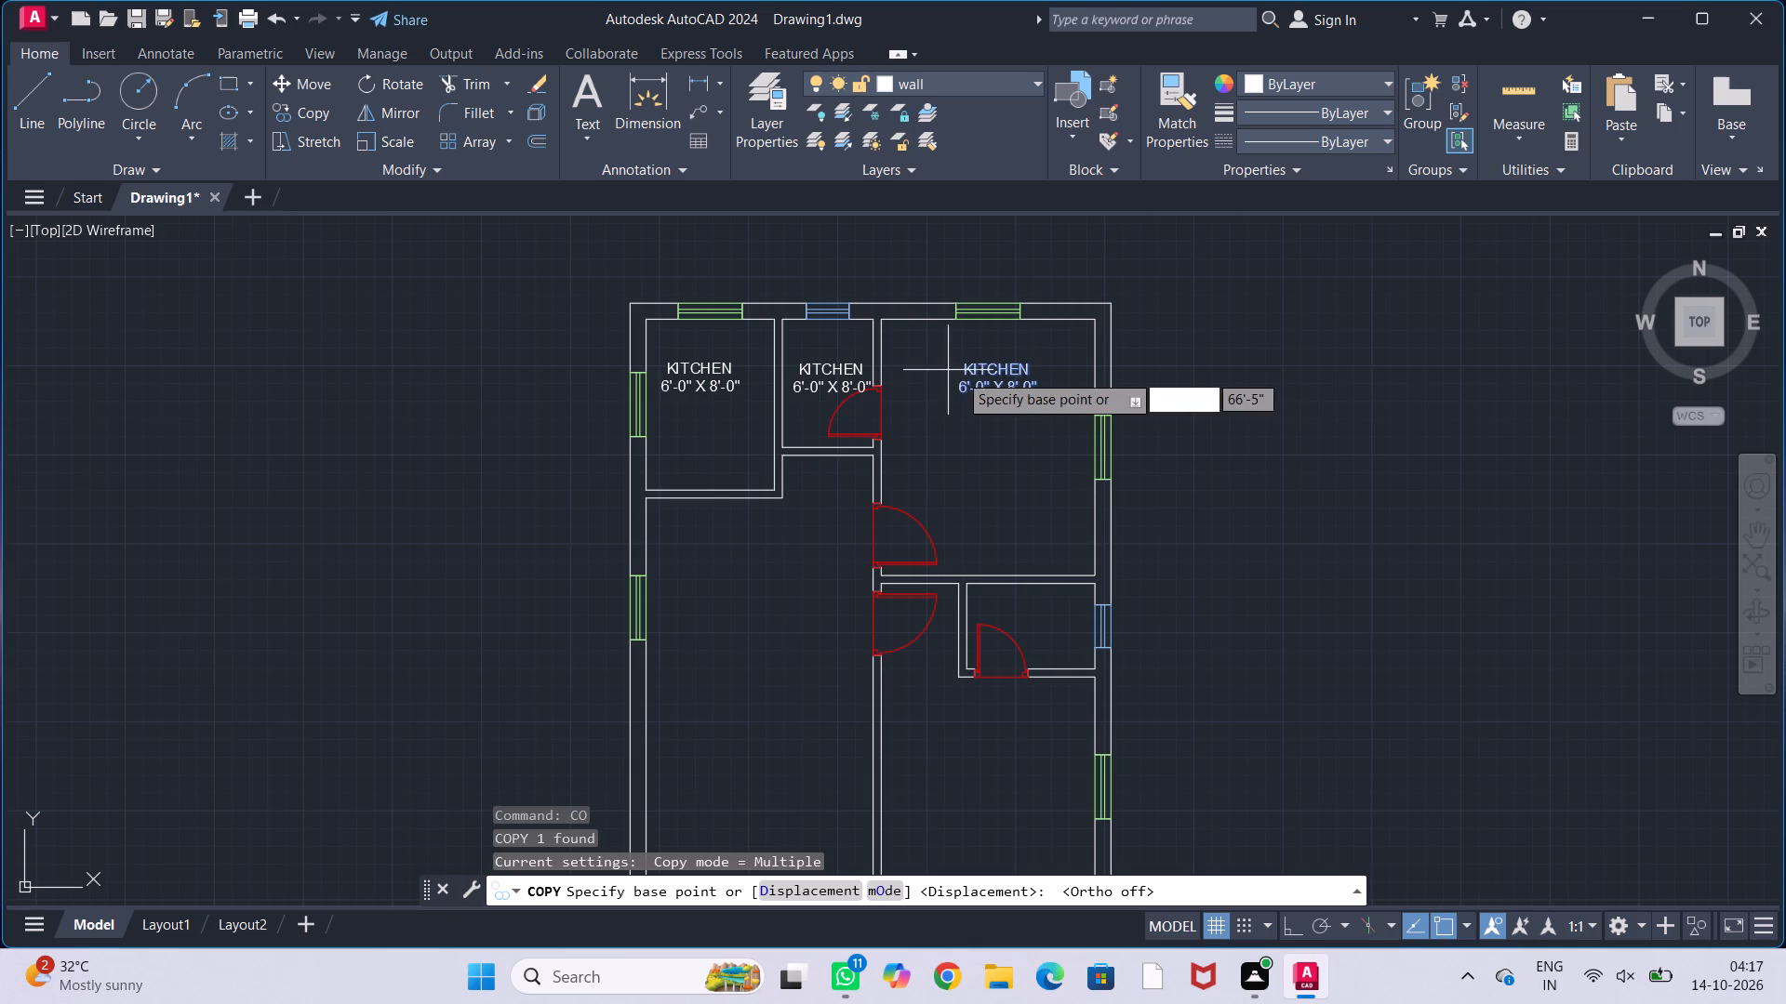
{"action": "left_click", "coordinate": [973, 392]}
{"action": "middle_click_drag", "start_coordinate": [931, 501], "coordinate": [936, 403]}
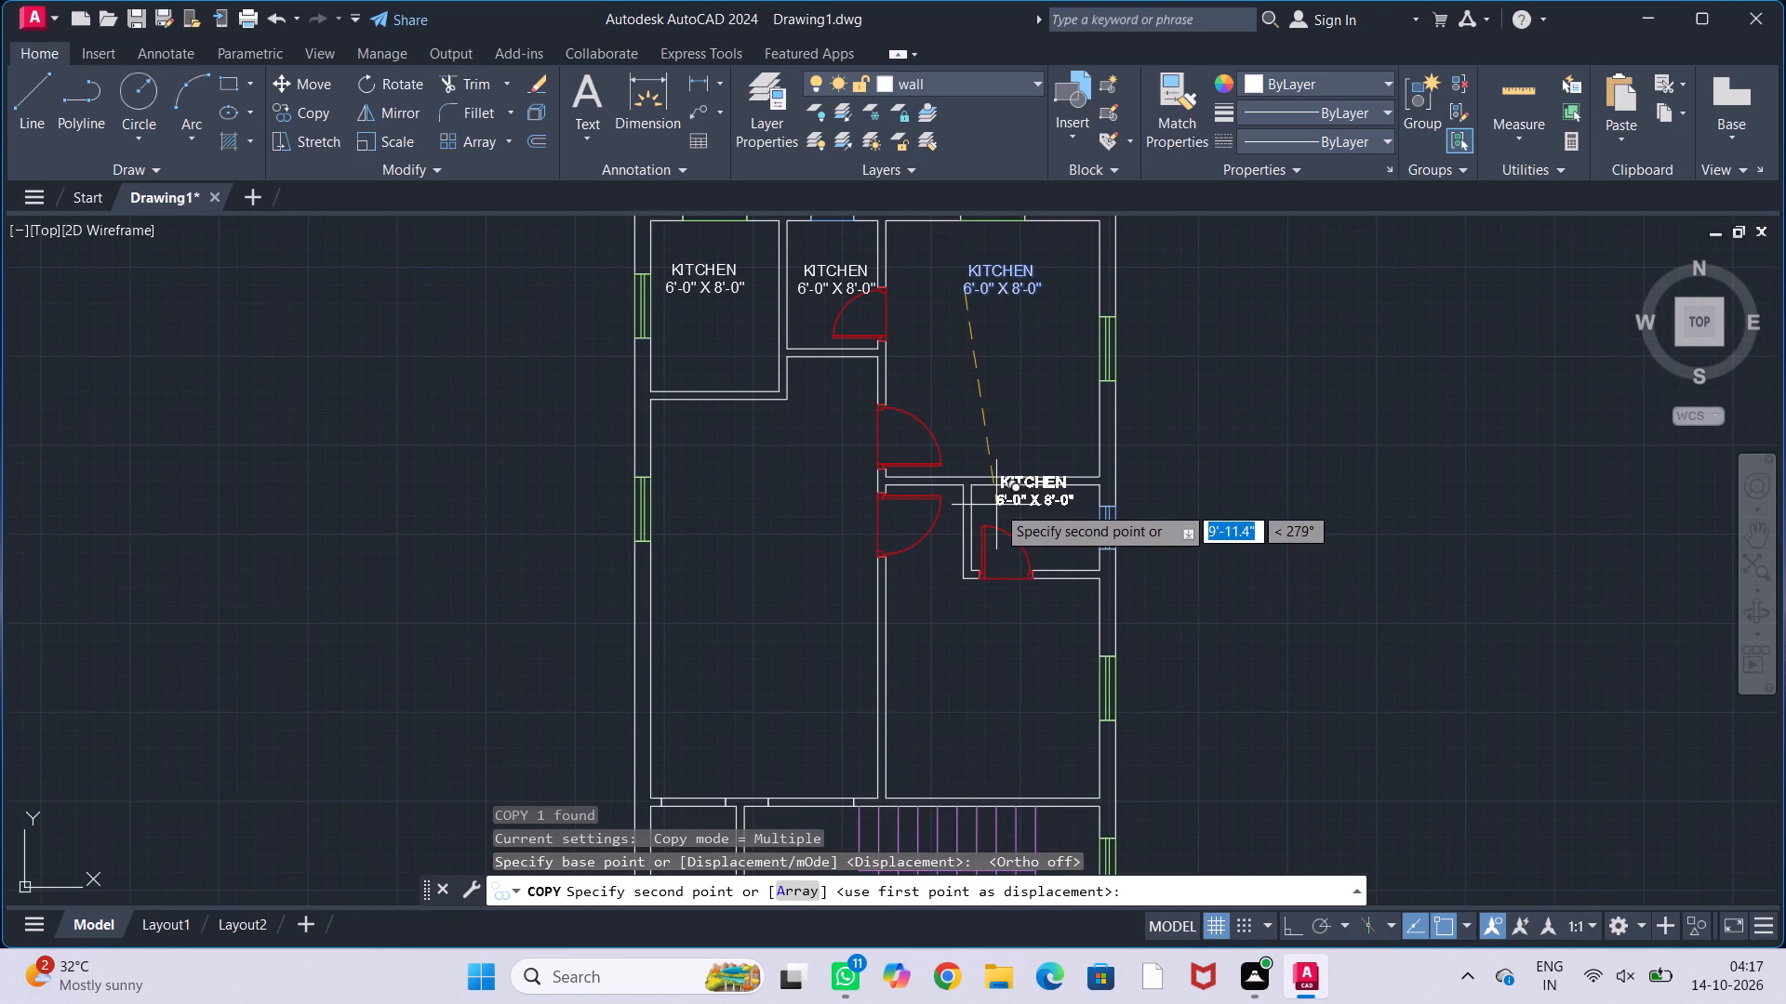
{"action": "left_click", "coordinate": [1007, 535]}
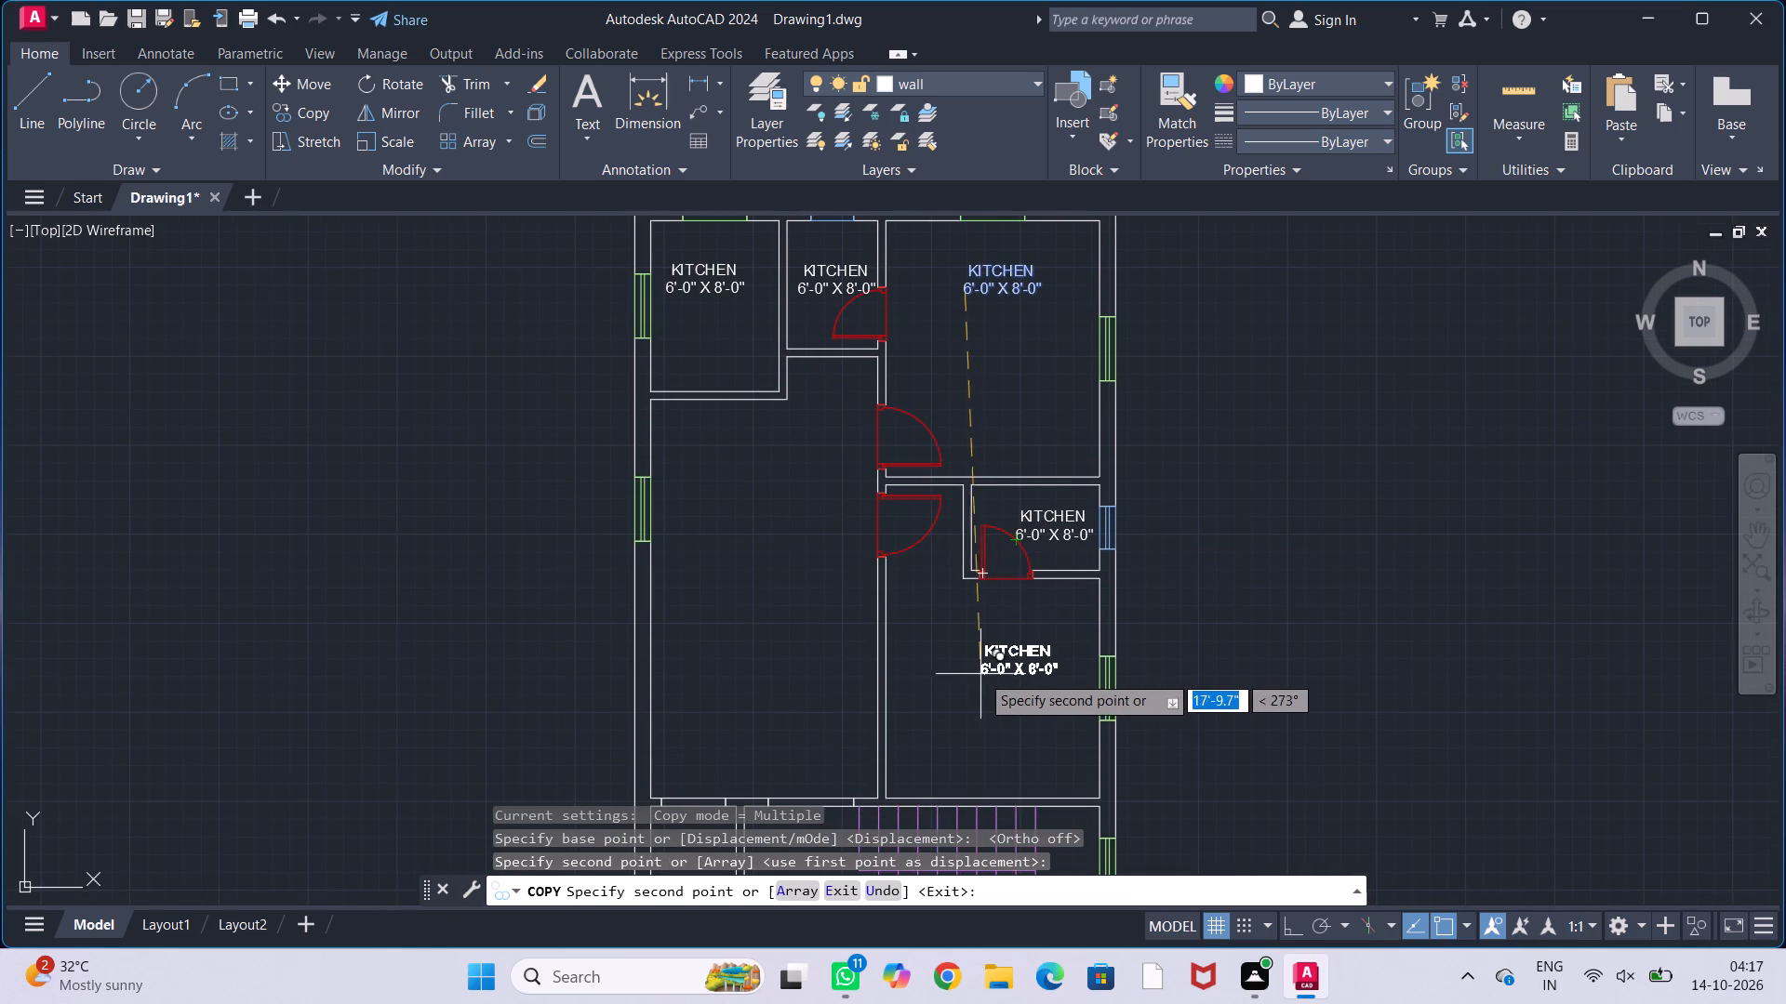
{"action": "left_click", "coordinate": [966, 680]}
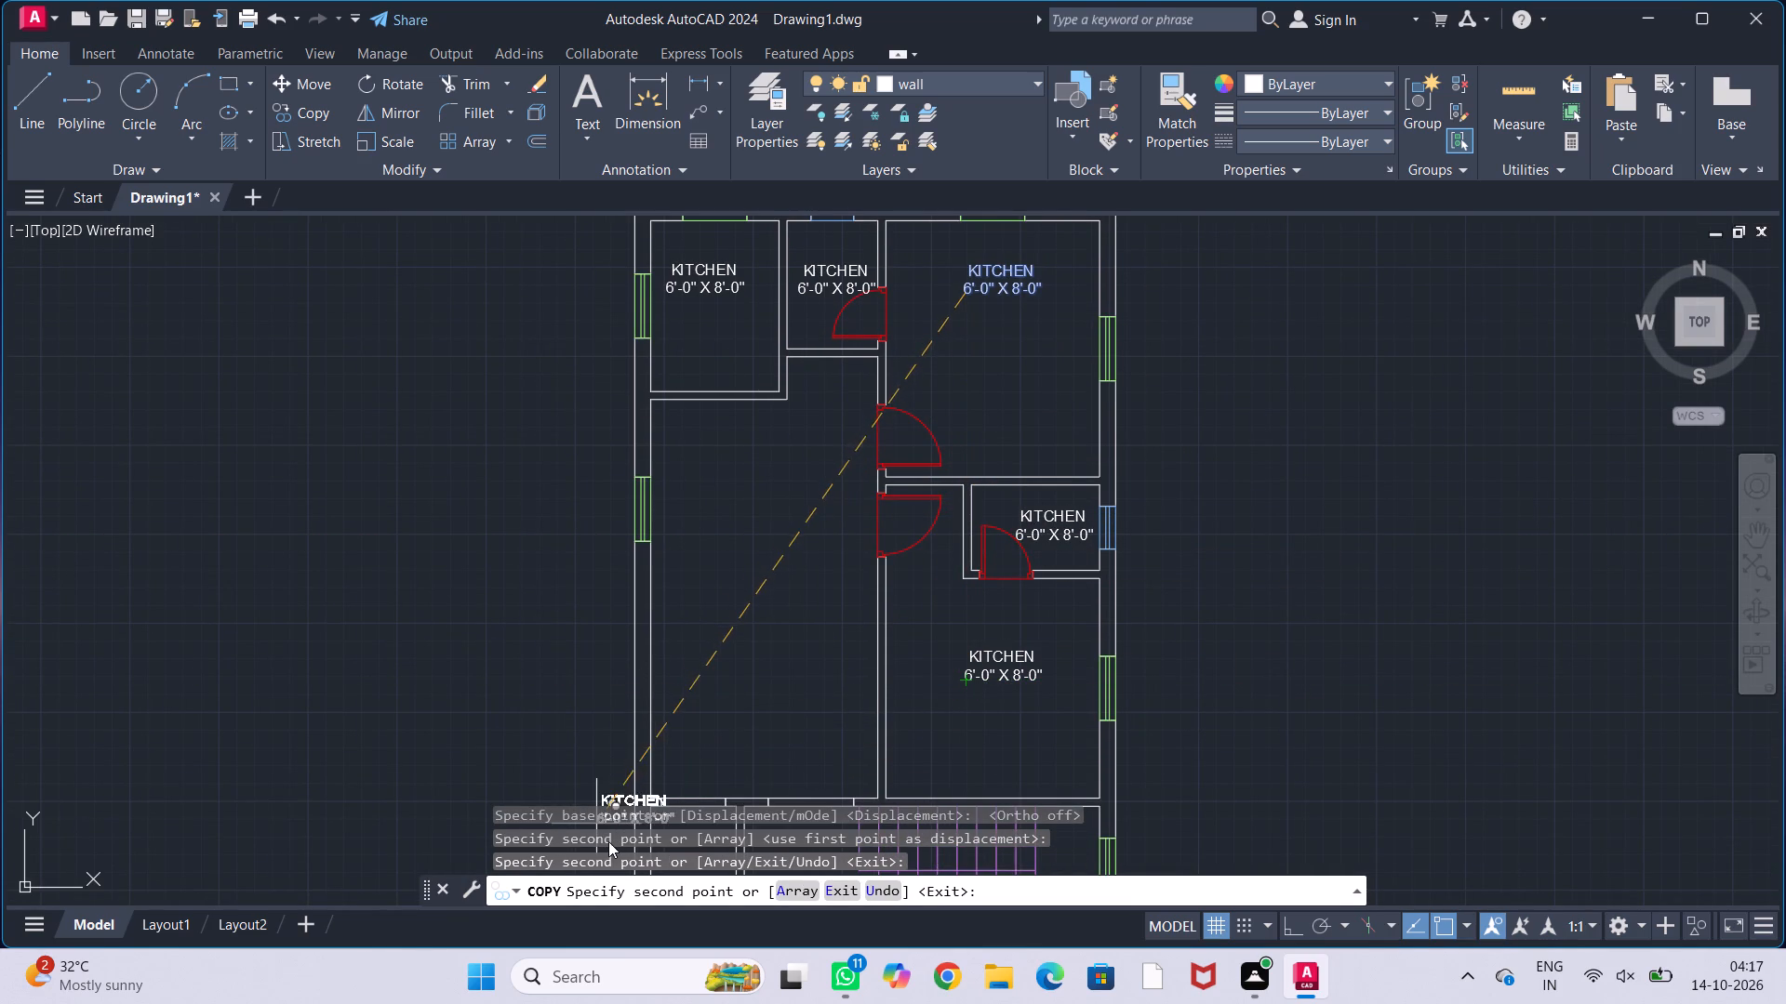
{"action": "left_click", "coordinate": [699, 694]}
{"action": "left_click", "coordinate": [677, 521]}
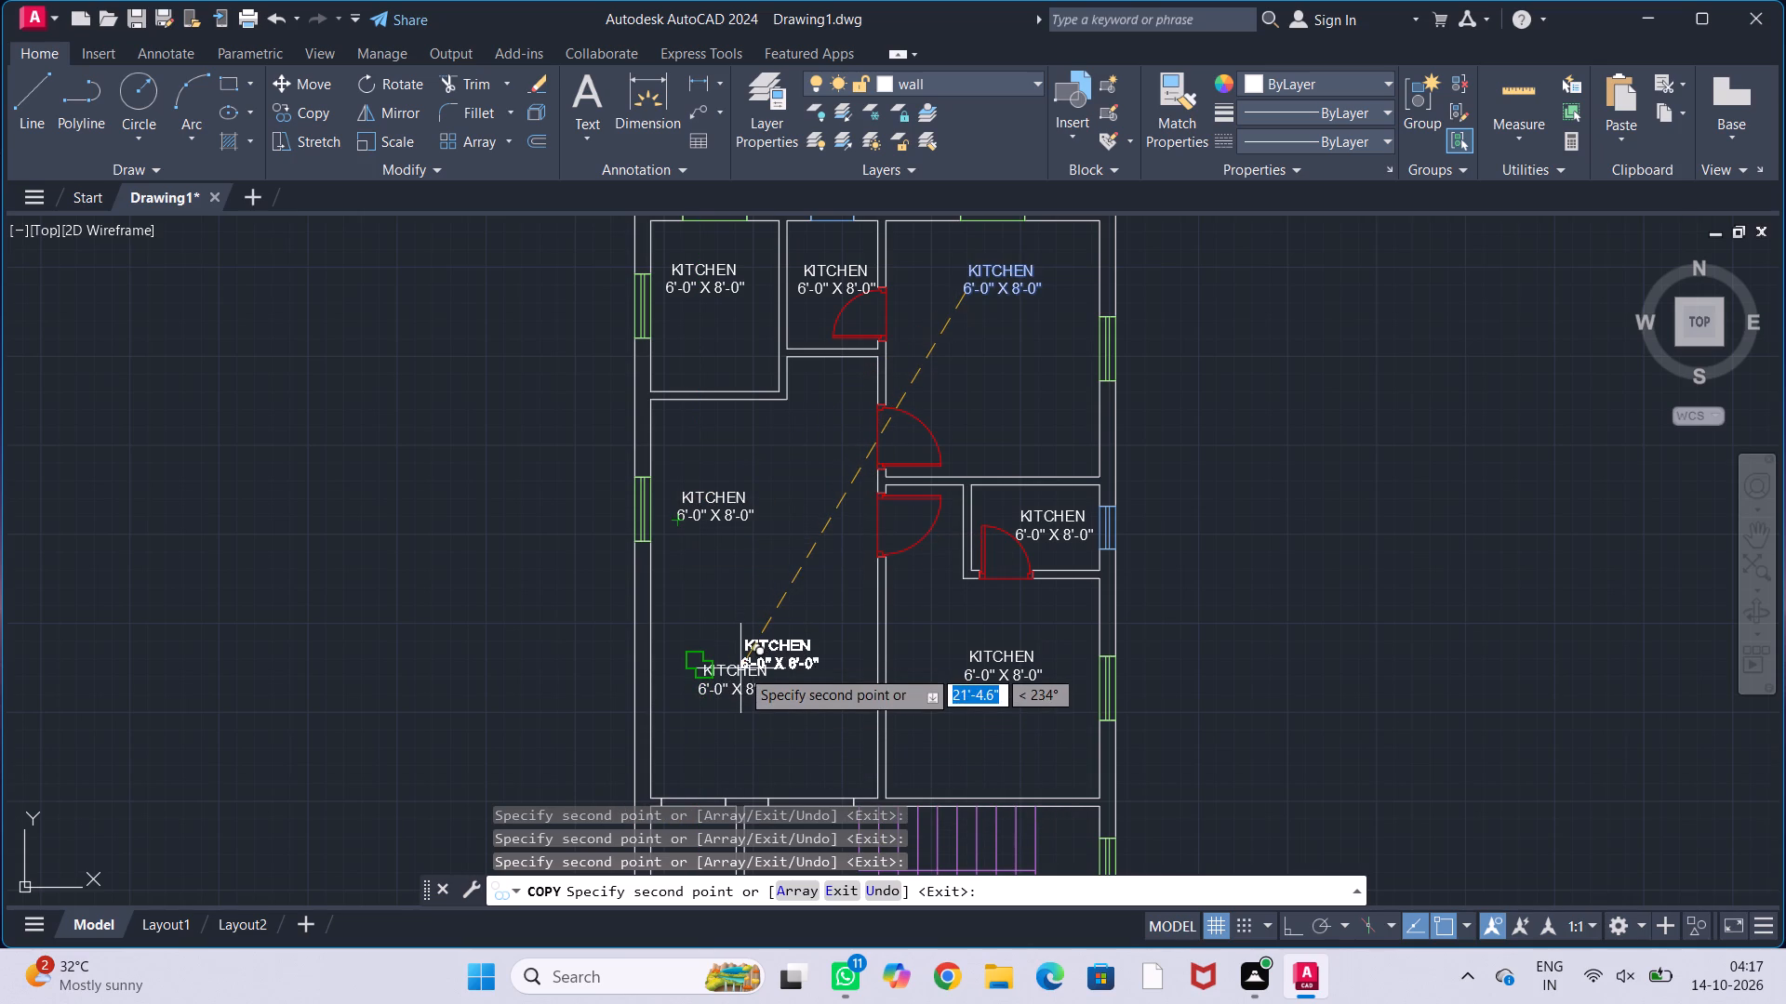
Place two more label copies, in the small bottom-left room and in the entrance area beside the stairs.
{"action": "middle_click_drag", "start_coordinate": [739, 683], "coordinate": [756, 483]}
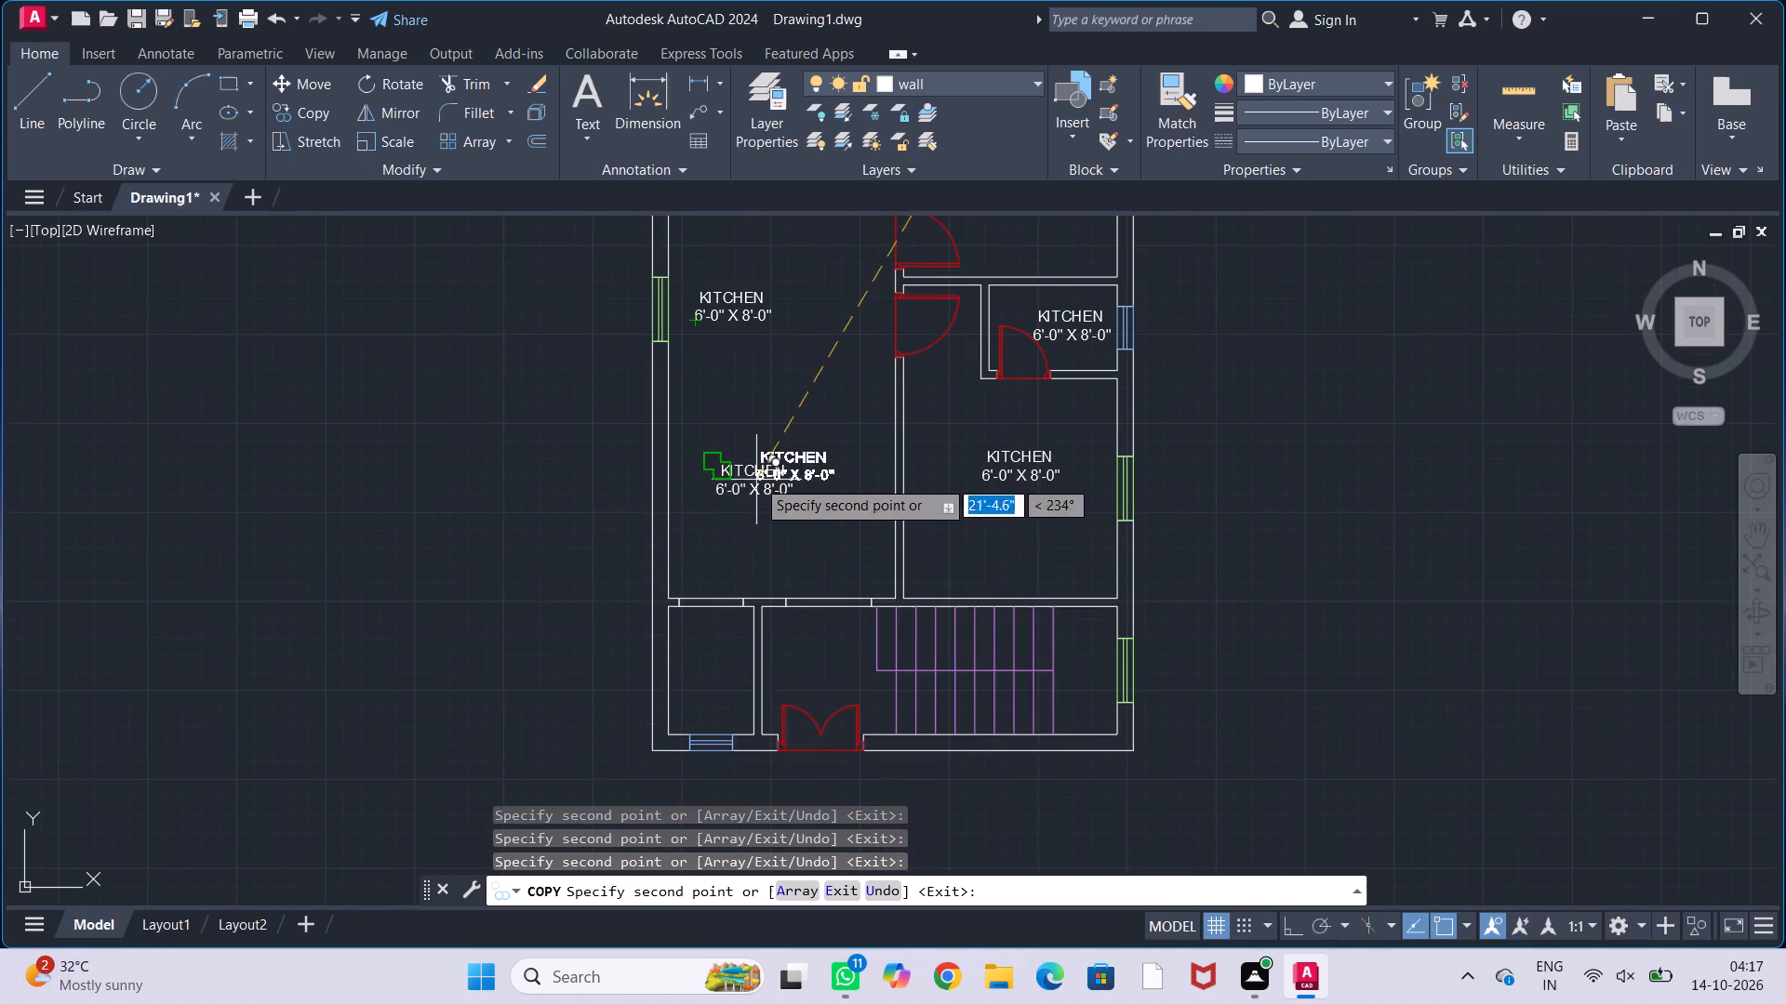
{"action": "left_click", "coordinate": [673, 687]}
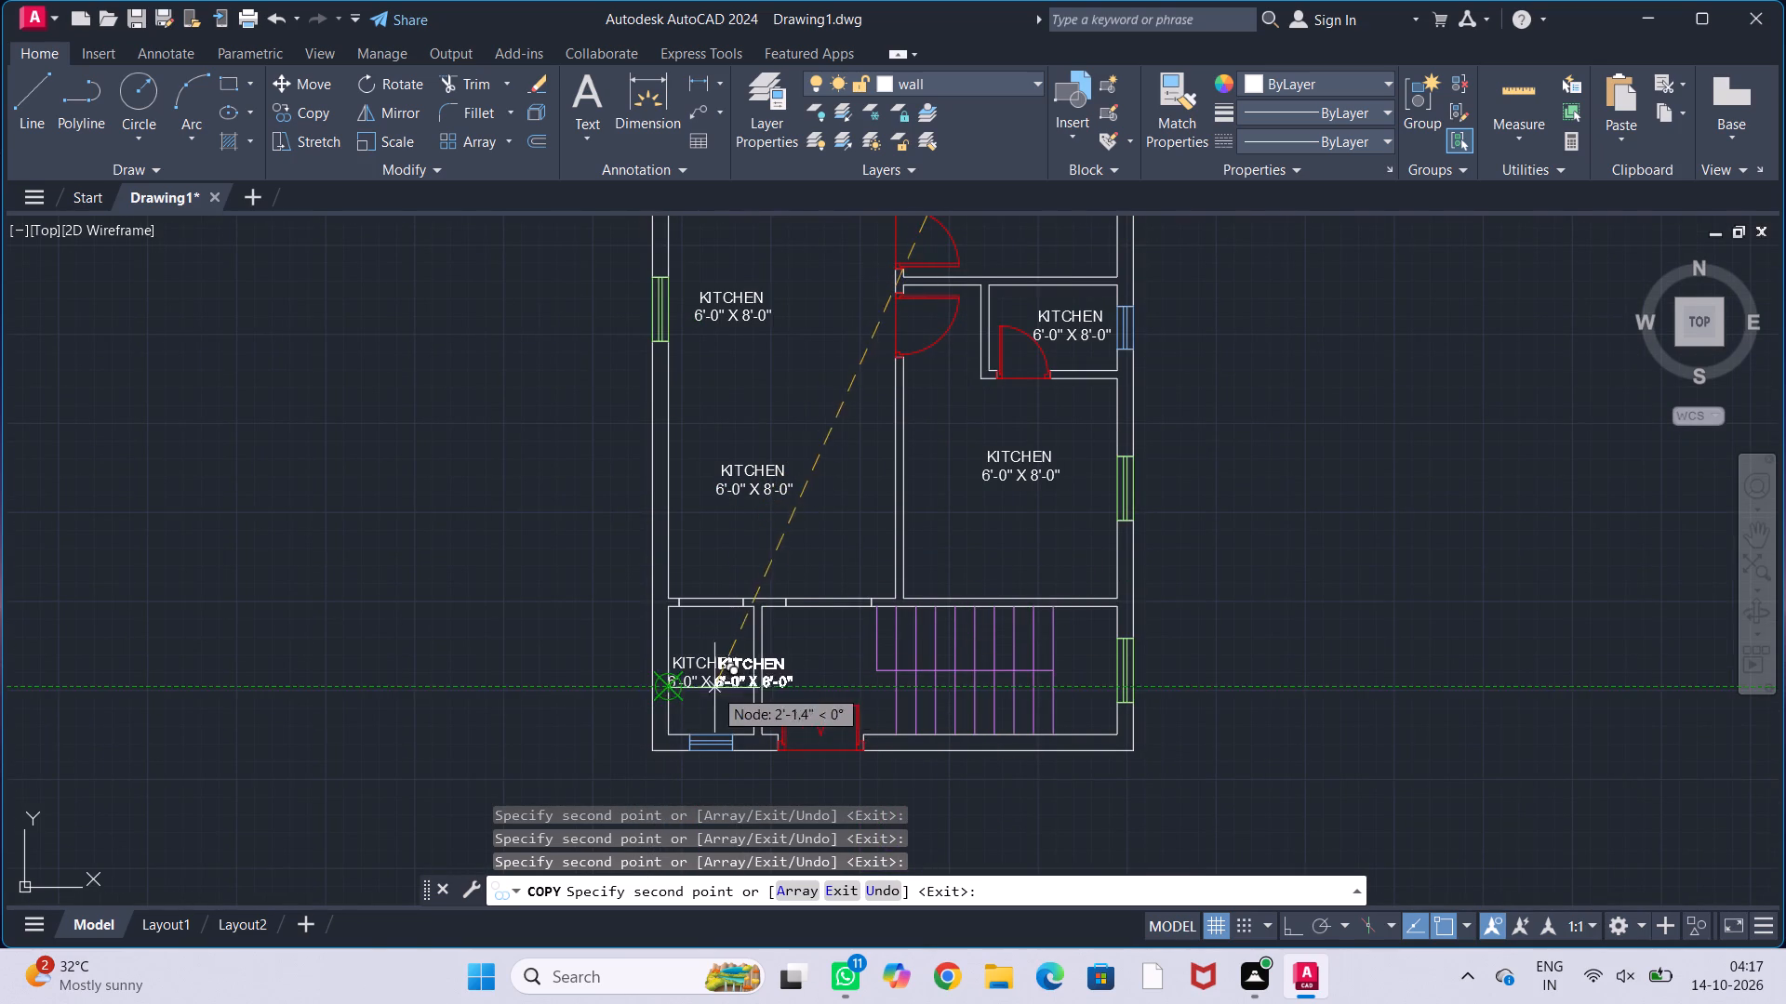
{"action": "left_click", "coordinate": [786, 692]}
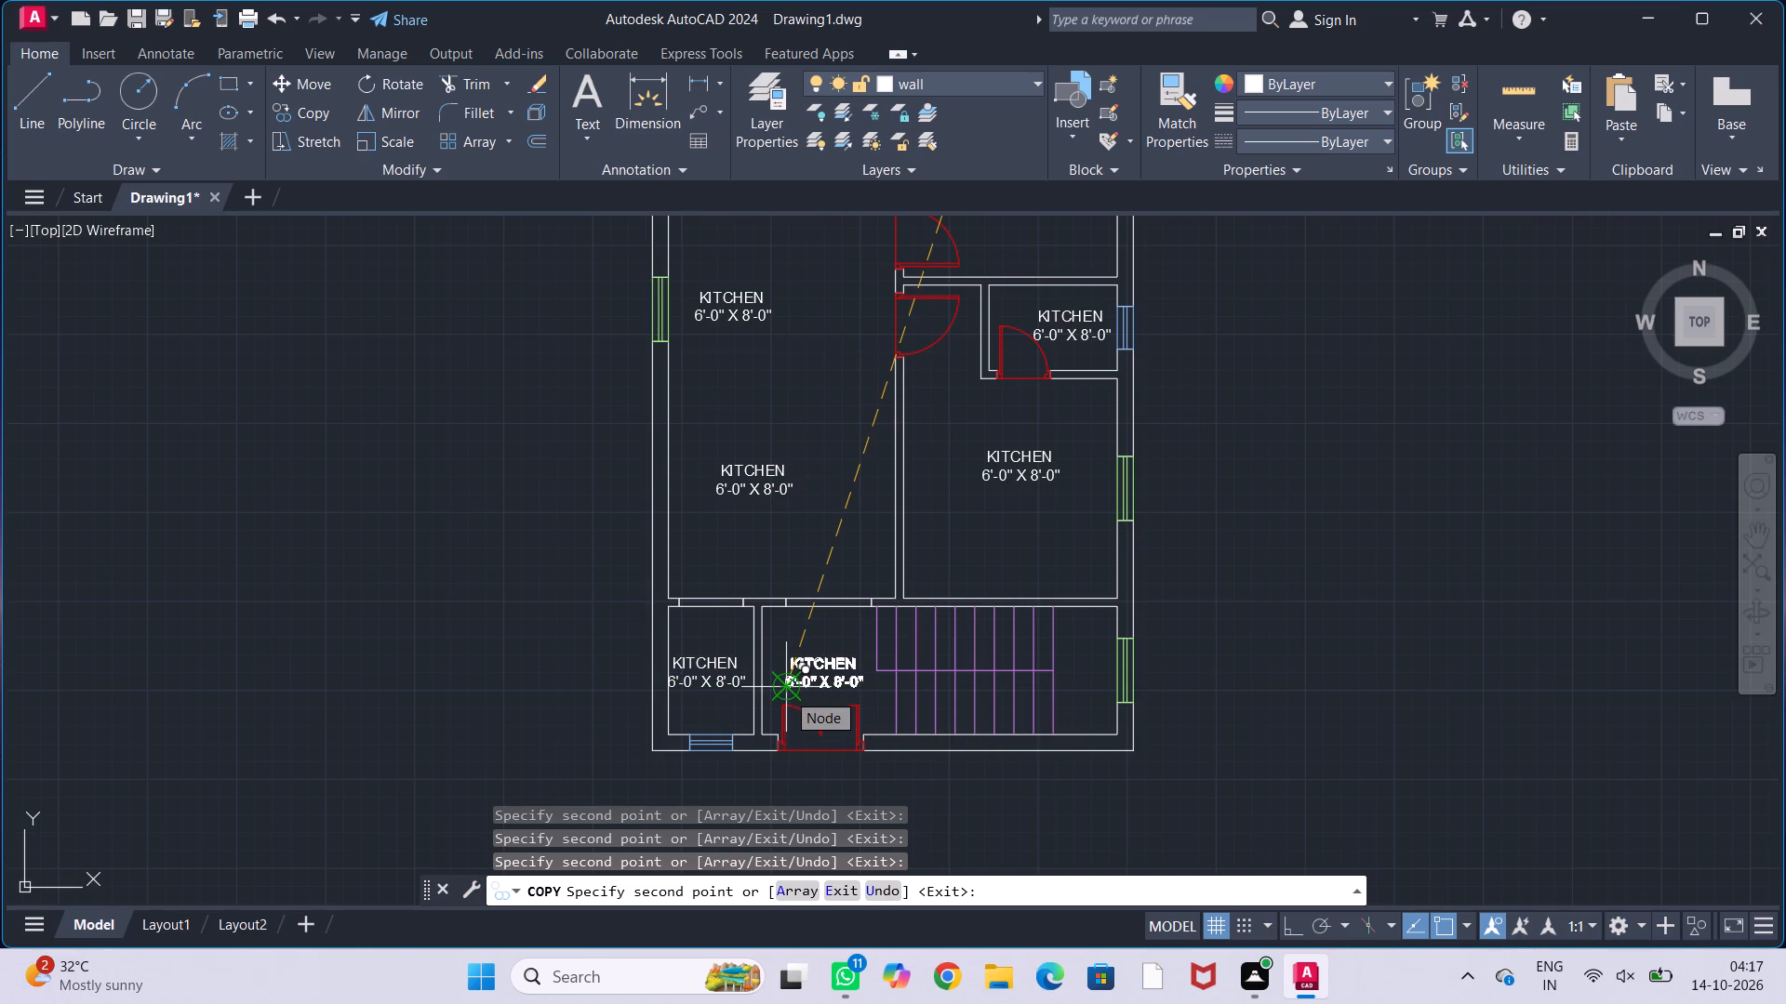
{"action": "key", "text": "Escape"}
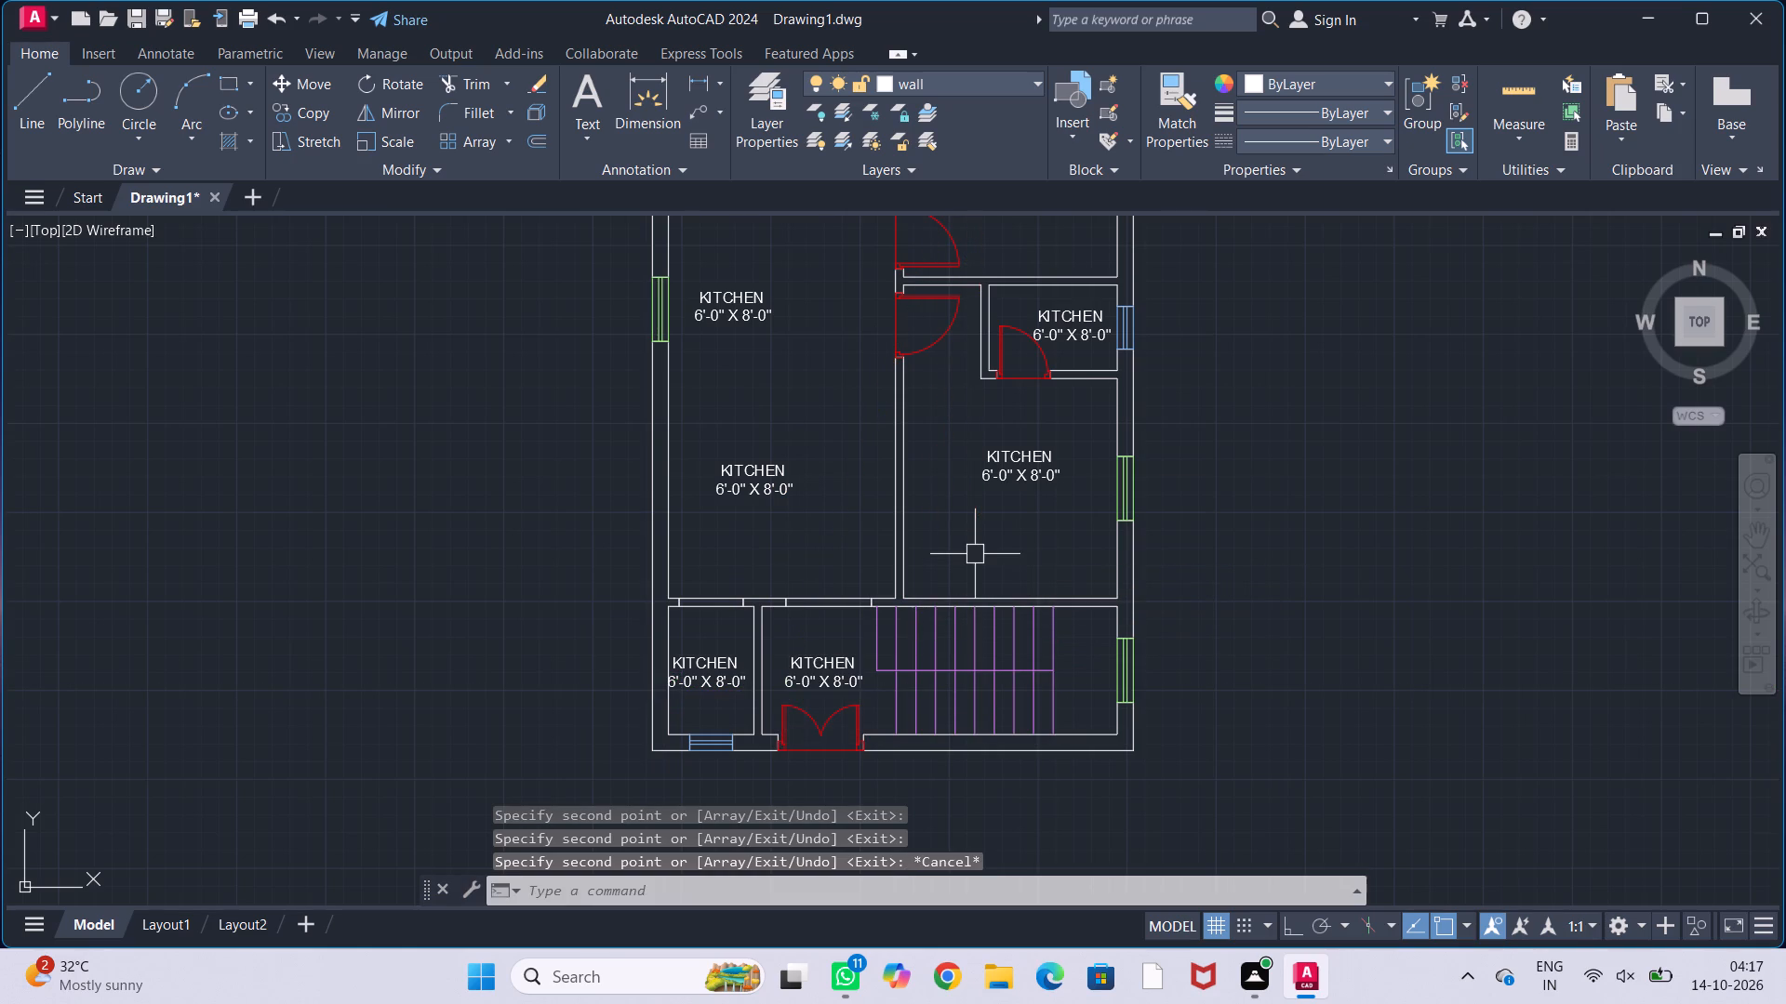
{"action": "key", "text": "Escape"}
{"action": "key", "text": "Escape"}
{"action": "key", "text": "Escape"}
Move the top-left room's KITCHEN label about 1'-4" down and slightly right, toward the middle of the room.
{"action": "middle_click_drag", "start_coordinate": [975, 554], "coordinate": [996, 691]}
{"action": "scroll", "coordinate": [1001, 655], "scroll_direction": "down", "scroll_amount": 1}
{"action": "middle_click_drag", "start_coordinate": [947, 543], "coordinate": [899, 675]}
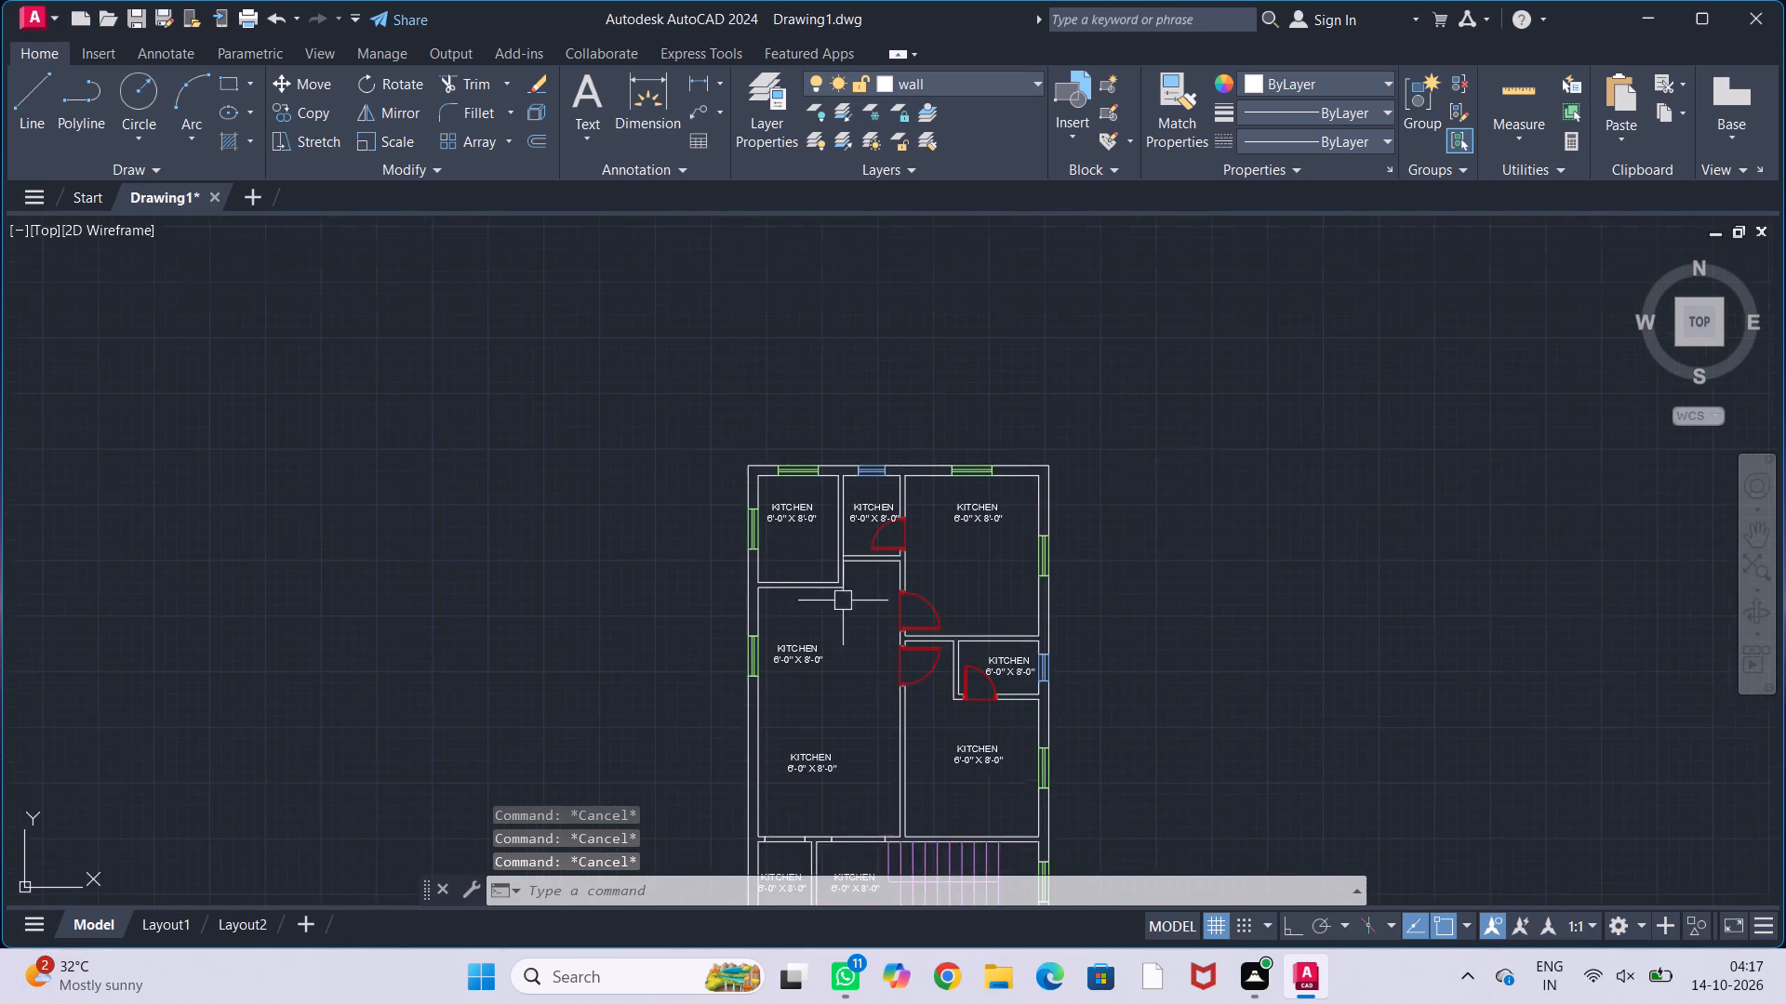
{"action": "scroll", "coordinate": [811, 548], "scroll_direction": "up", "scroll_amount": 2}
{"action": "middle_click", "coordinate": [796, 510]}
{"action": "left_click", "coordinate": [755, 473]}
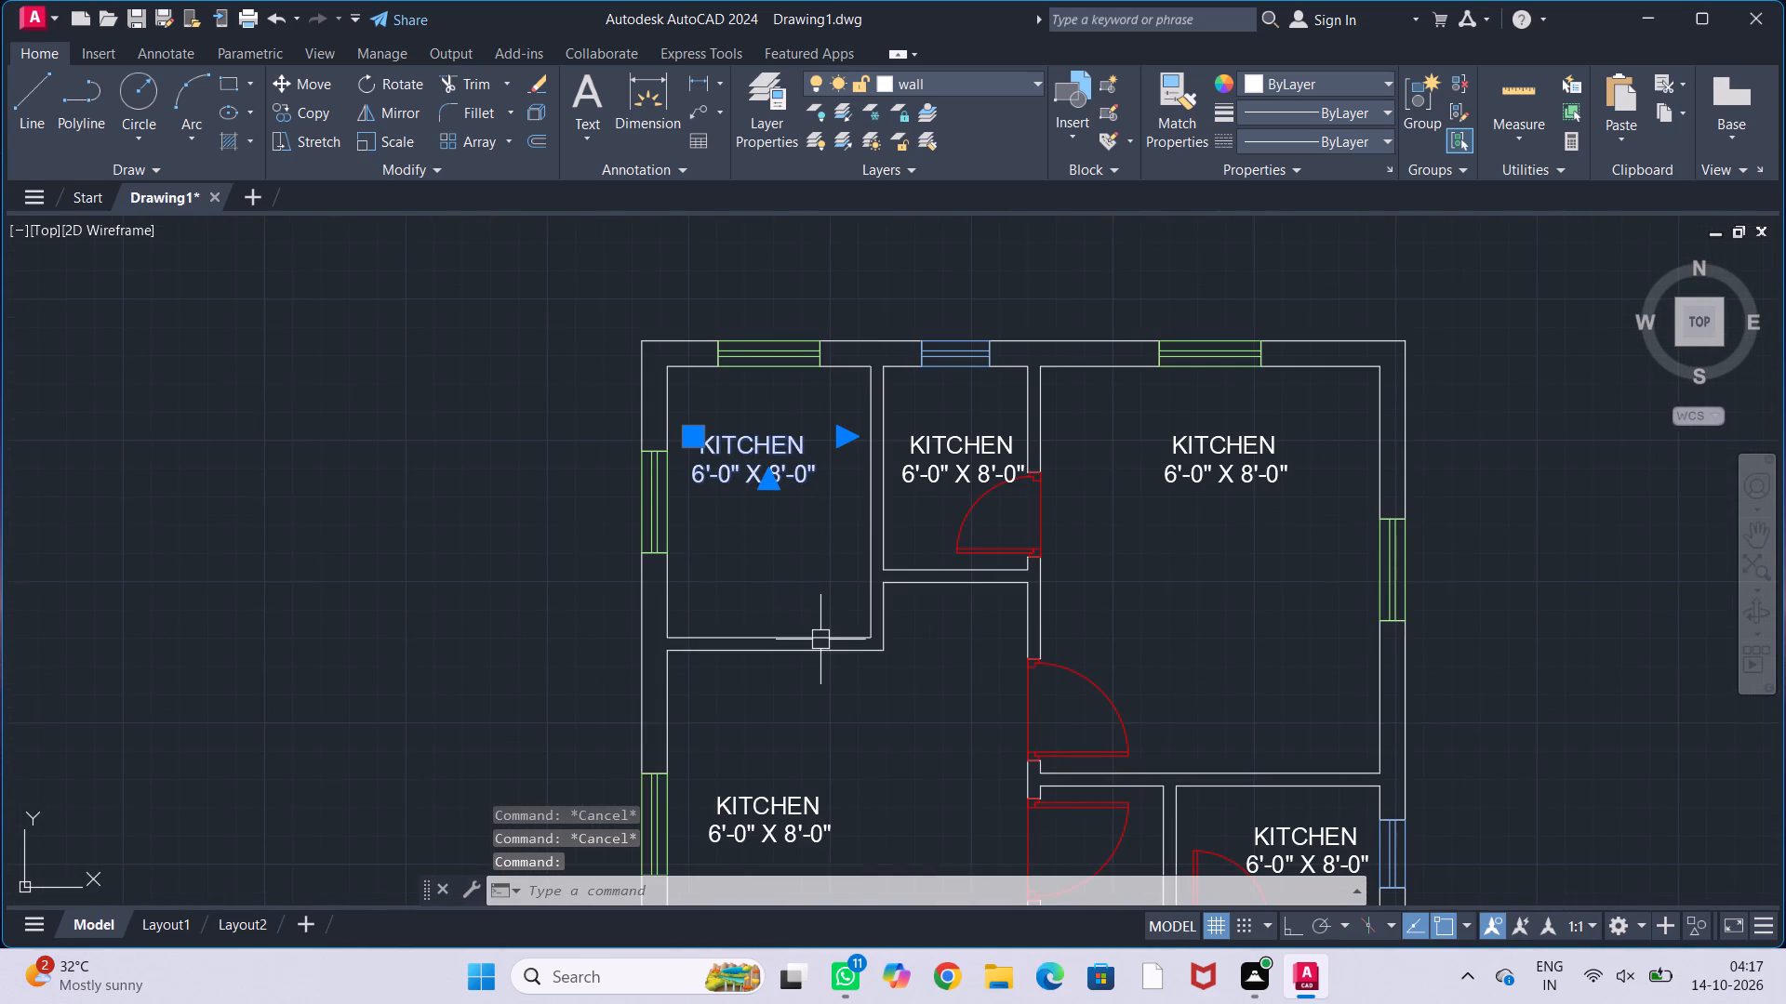
{"action": "key", "text": "m"}
{"action": "key", "text": "Return"}
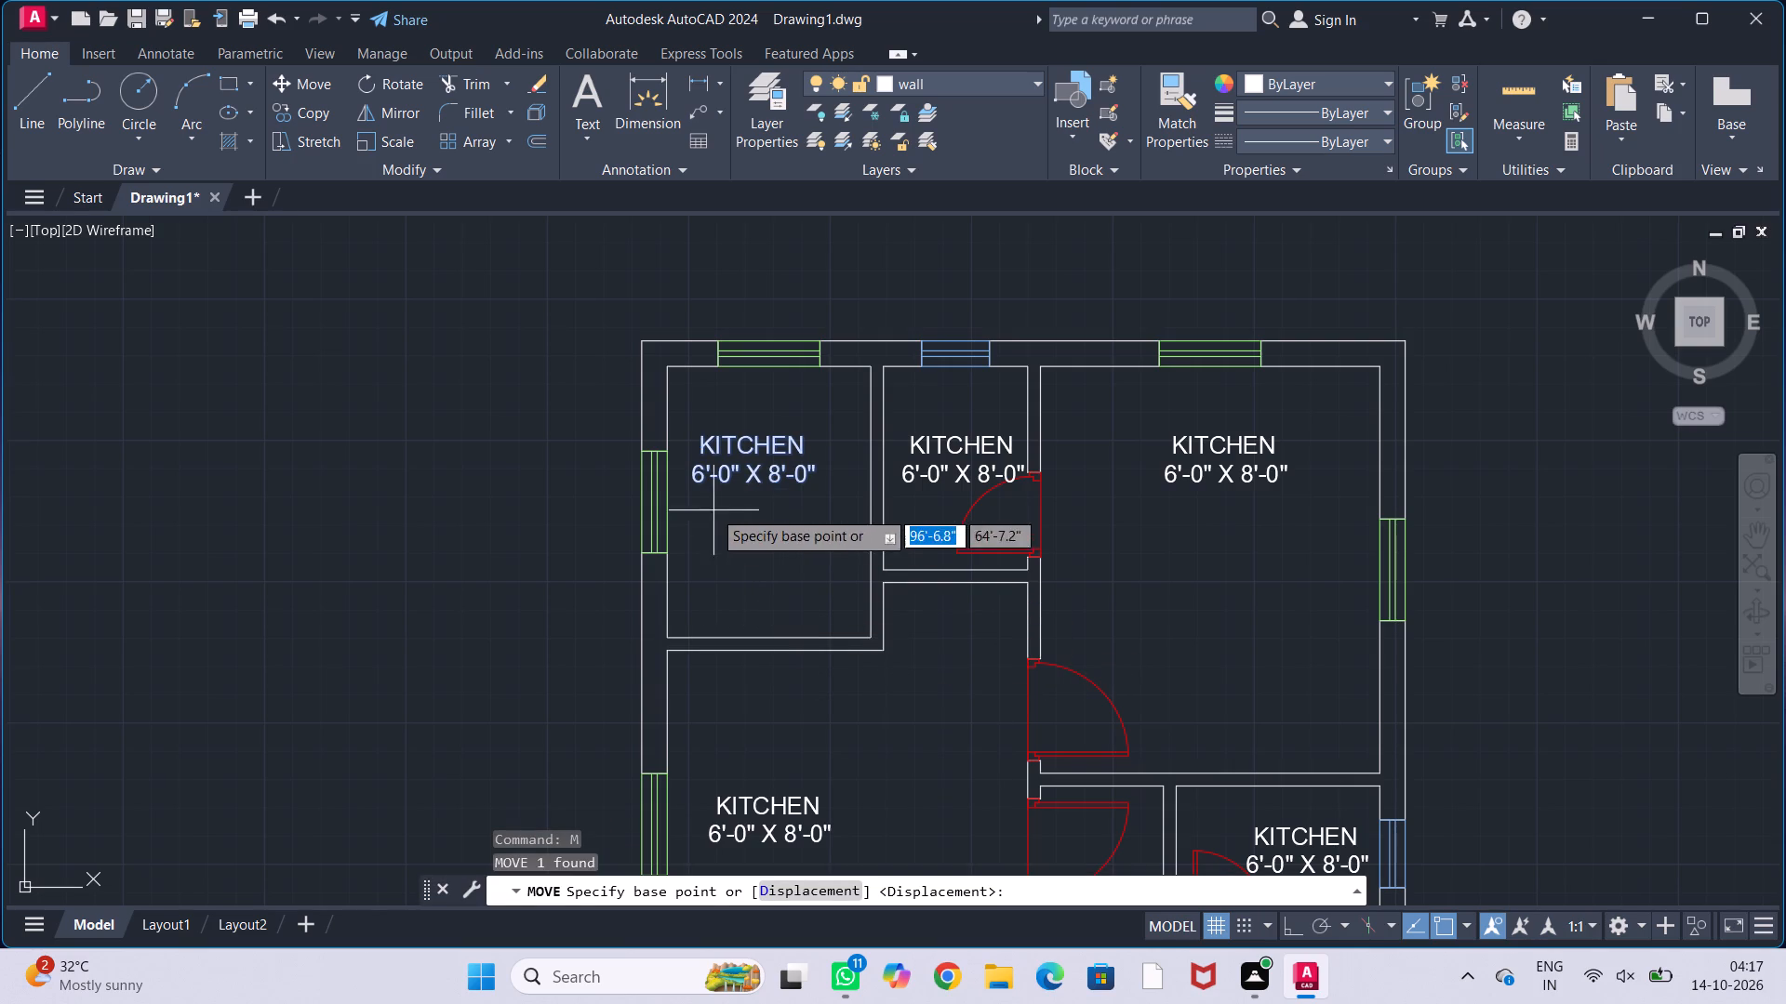
{"action": "left_click", "coordinate": [700, 491]}
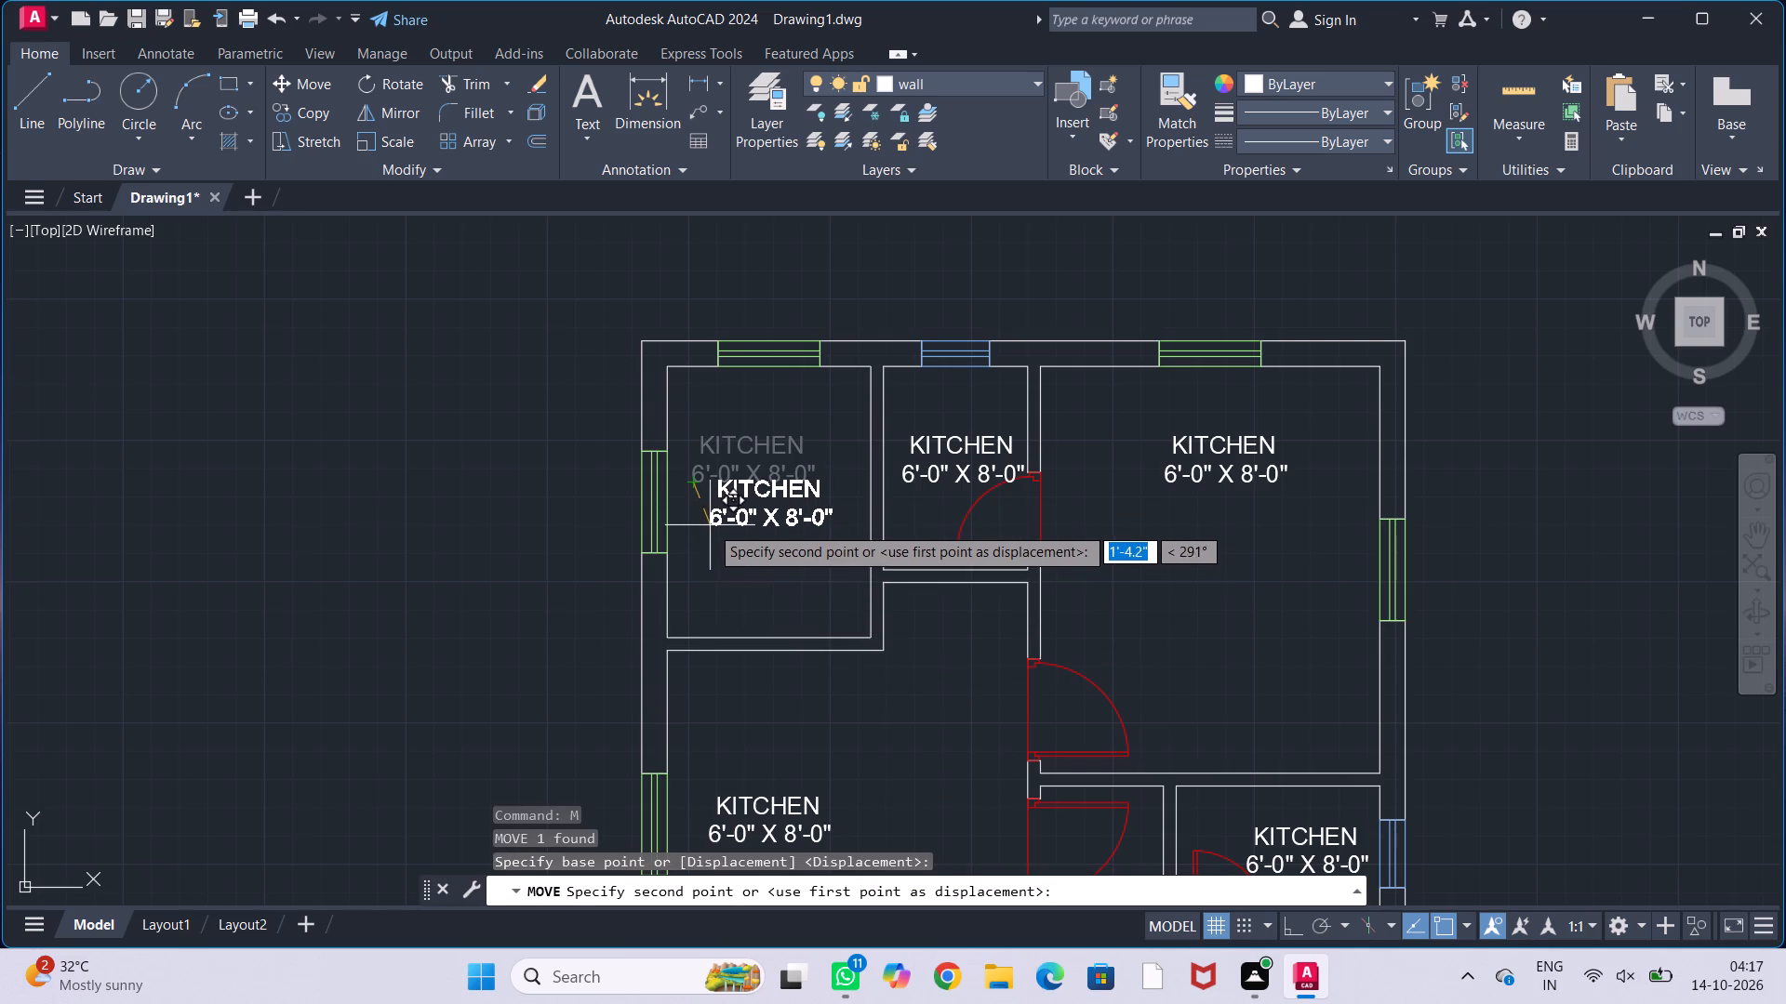
{"action": "left_click", "coordinate": [712, 524]}
{"action": "key", "text": "Escape"}
{"action": "key", "text": "Escape"}
{"action": "key", "text": "Escape"}
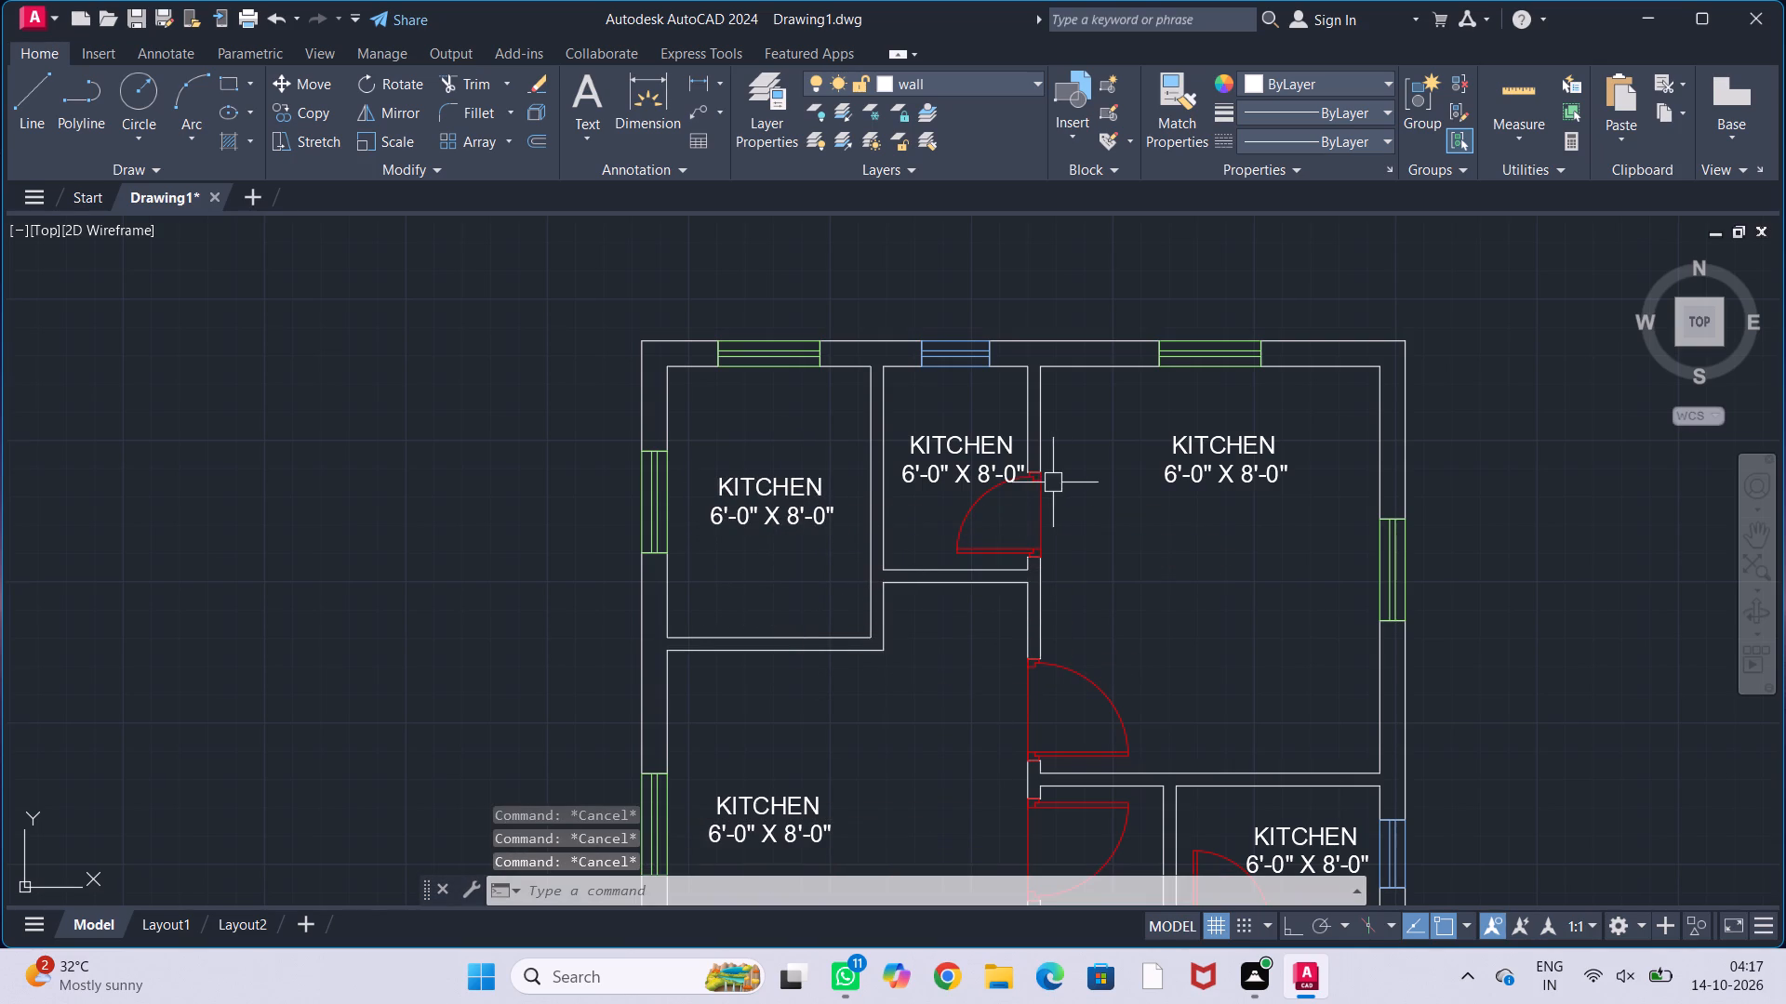
Change the room name in the small top-middle room's label to T & B 1.
{"action": "double_click", "coordinate": [958, 458]}
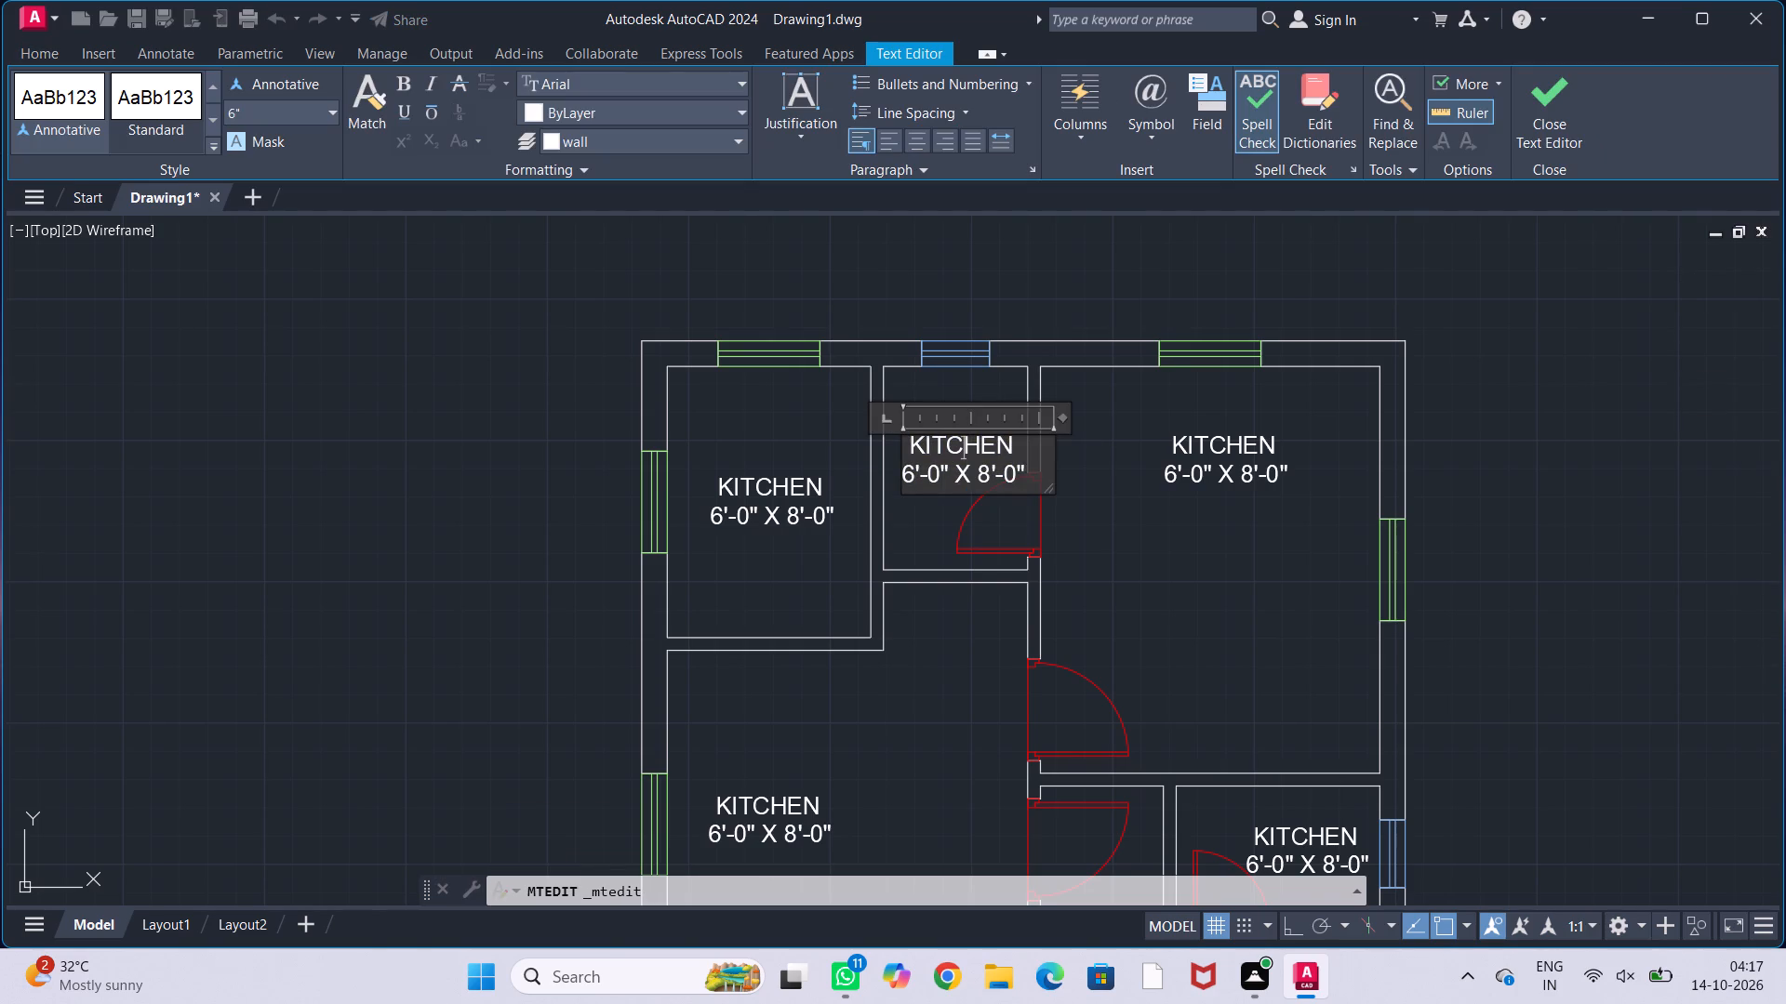
{"action": "left_click", "coordinate": [1016, 445]}
{"action": "key", "text": "BackSpace"}
{"action": "key", "text": "BackSpace"}
{"action": "key", "text": "BackSpace"}
{"action": "key", "text": "BackSpace"}
{"action": "key", "text": "BackSpace"}
{"action": "key", "text": "BackSpace"}
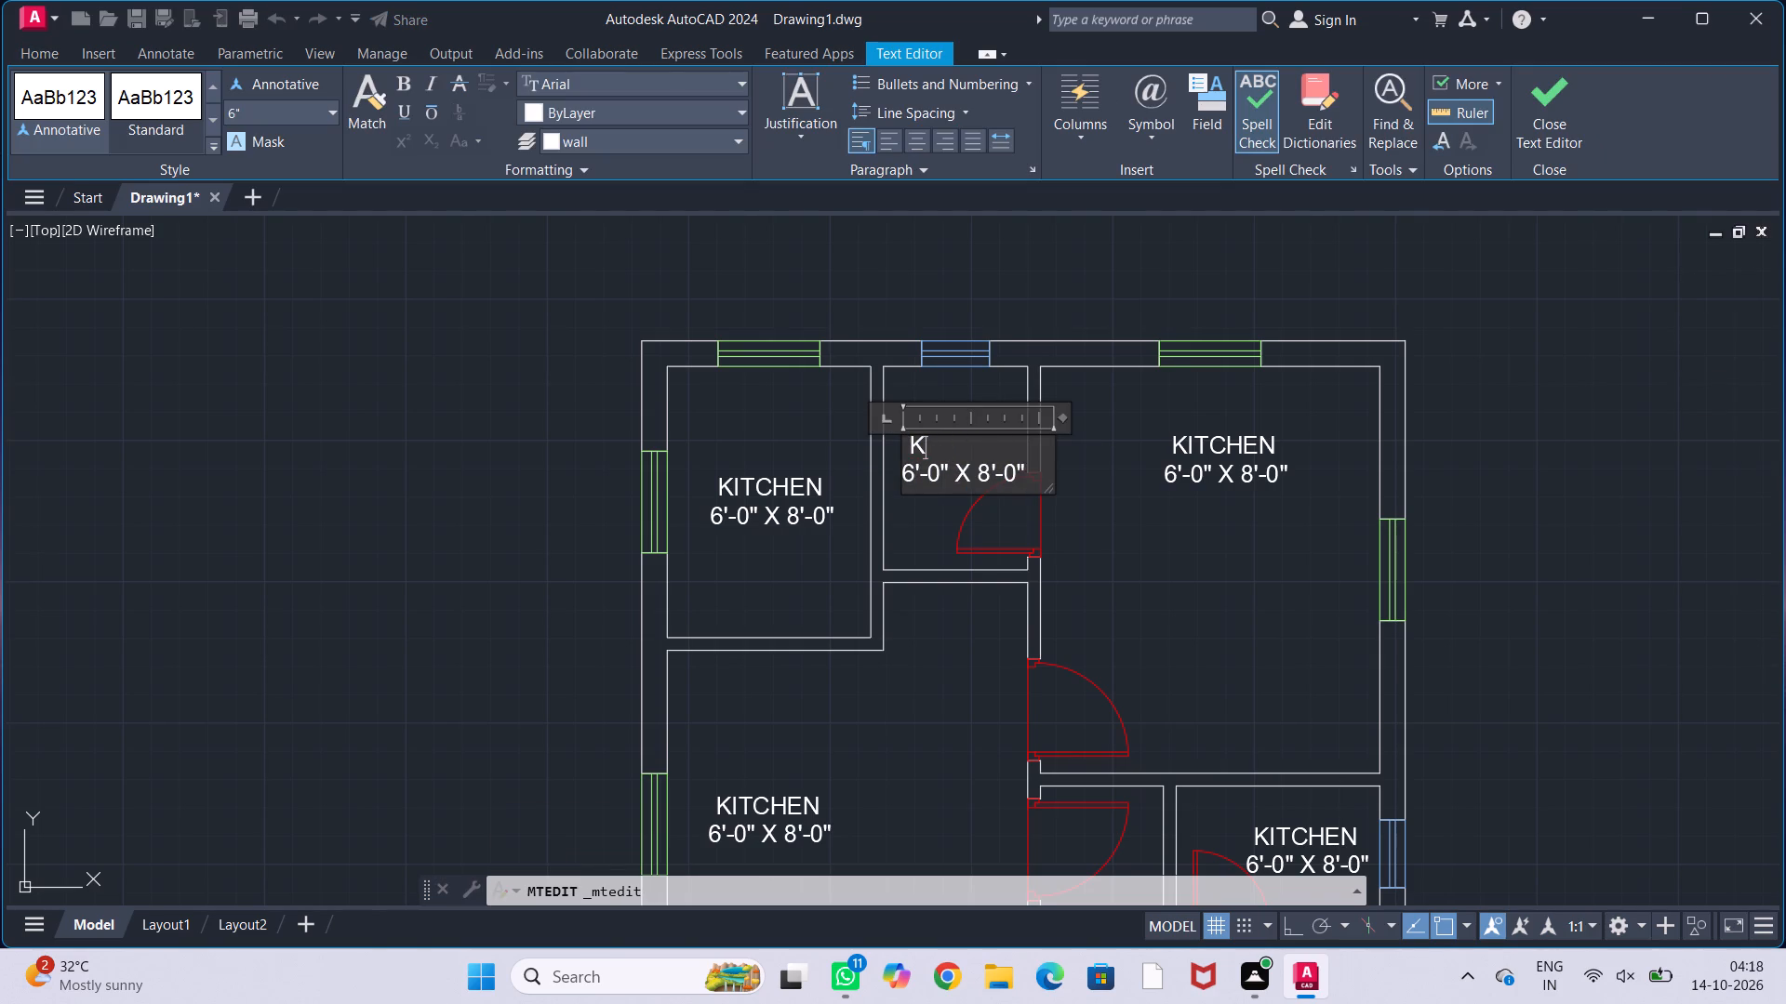
{"action": "key", "text": "BackSpace"}
{"action": "type", "text": "T"}
{"action": "key", "text": "space"}
{"action": "key", "text": "shift+ampersand"}
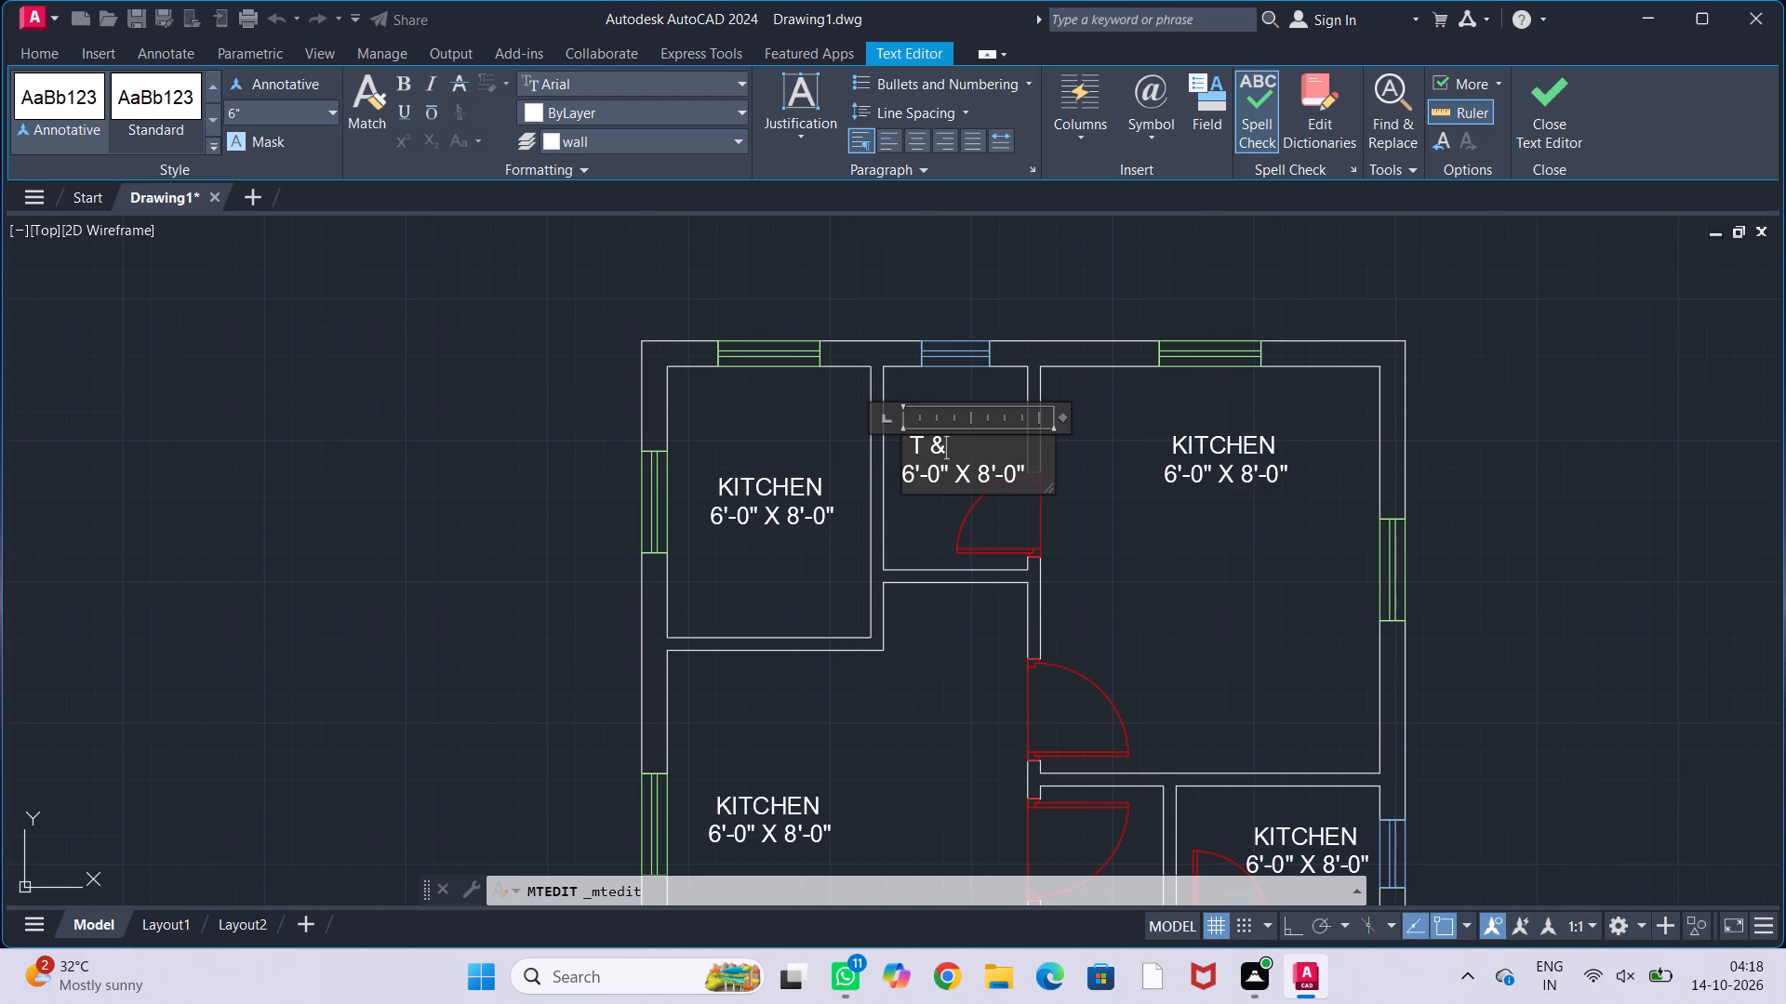
{"action": "key", "text": "space"}
{"action": "key", "text": "b"}
{"action": "key", "text": "space"}
{"action": "key", "text": "1"}
Set the size in the T & B 1 label to 4'-0" X 6'-0".
{"action": "left_click", "coordinate": [912, 478]}
{"action": "key", "text": "BackSpace"}
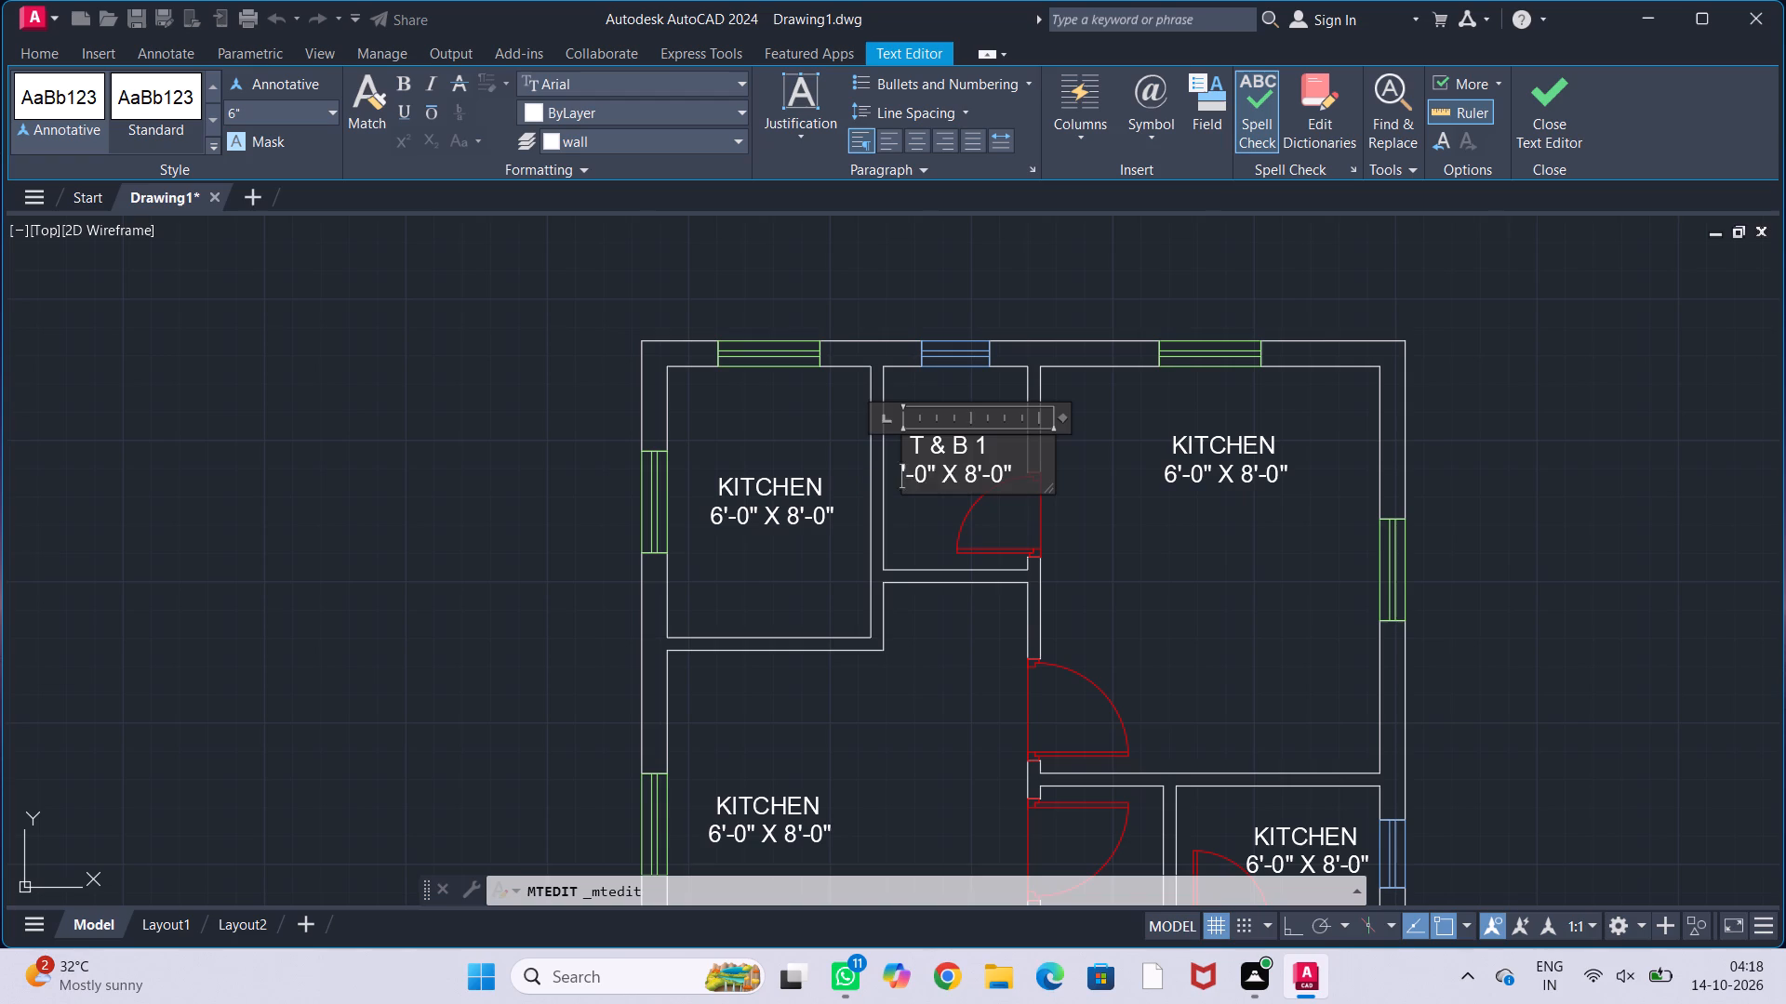
{"action": "key", "text": "4"}
{"action": "left_click", "coordinate": [991, 475]}
{"action": "key", "text": "BackSpace"}
{"action": "key", "text": "6"}
Indent the T & B 1 name by two spaces to centre it above its size line, and finish editing.
{"action": "left_click", "coordinate": [913, 449]}
{"action": "key", "text": "space"}
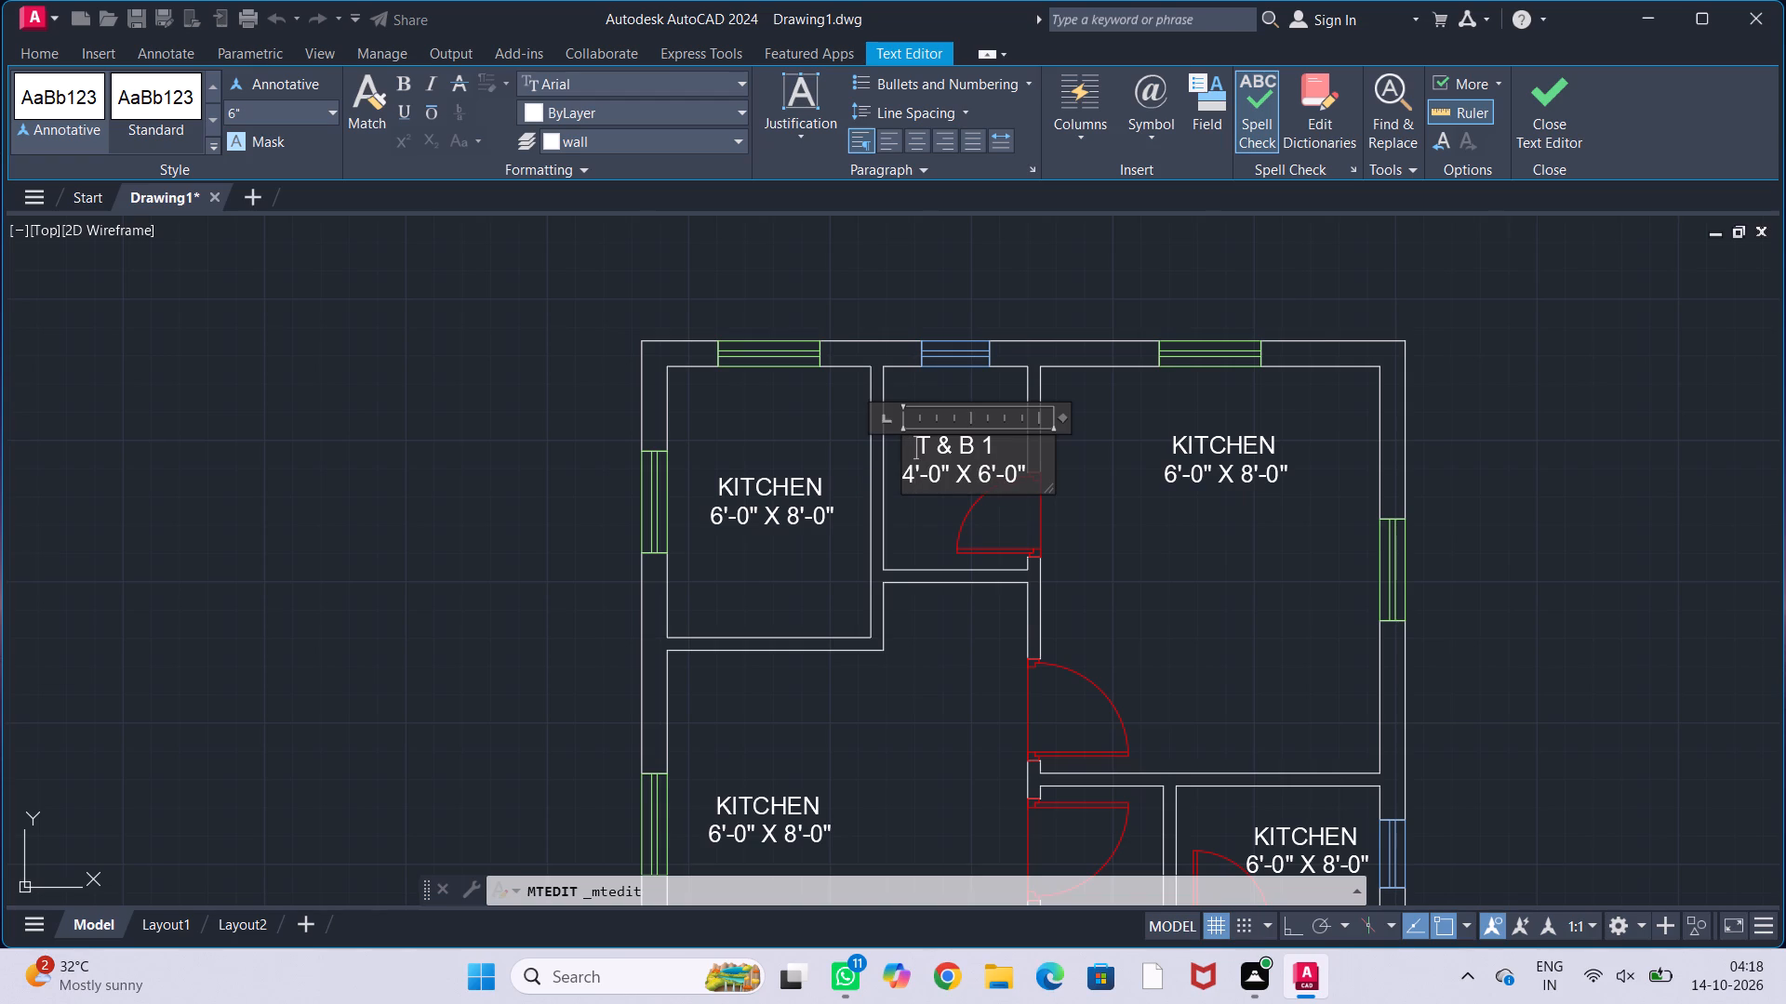
{"action": "key", "text": "space"}
{"action": "left_click", "coordinate": [1120, 494]}
Move the T & B 1 label upward within its room so it clears the door swing.
{"action": "left_click", "coordinate": [986, 469]}
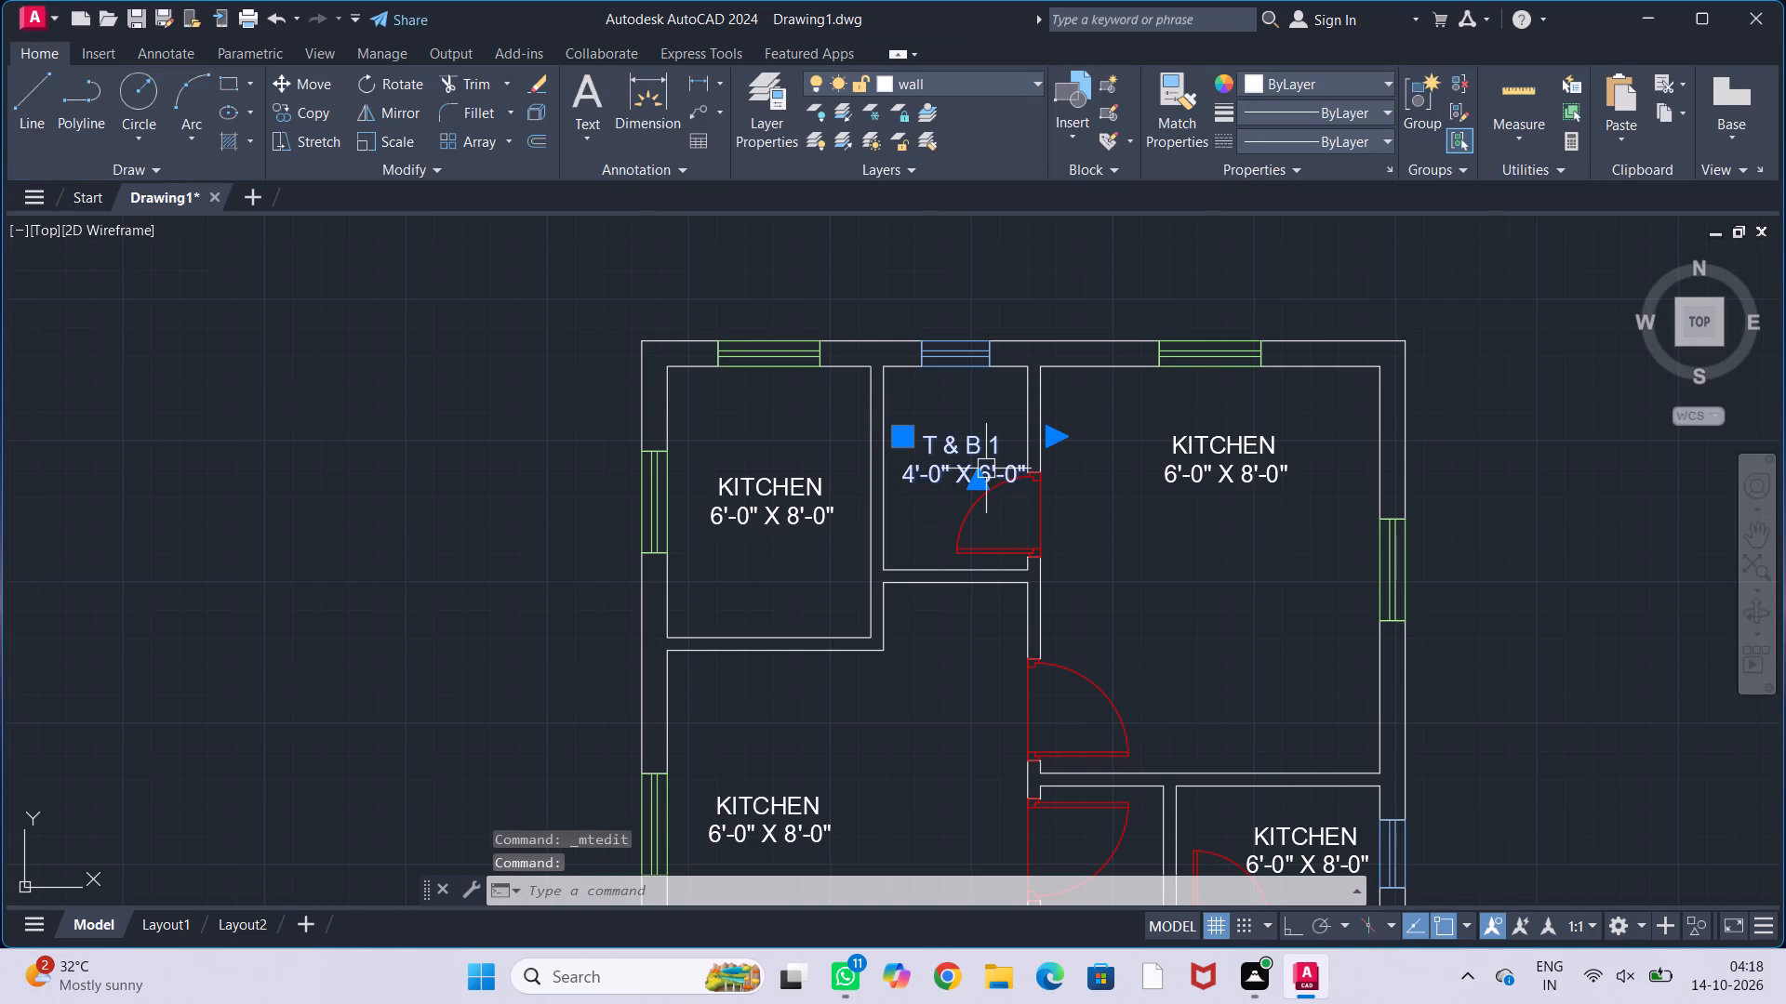
{"action": "key", "text": "m"}
{"action": "key", "text": "Return"}
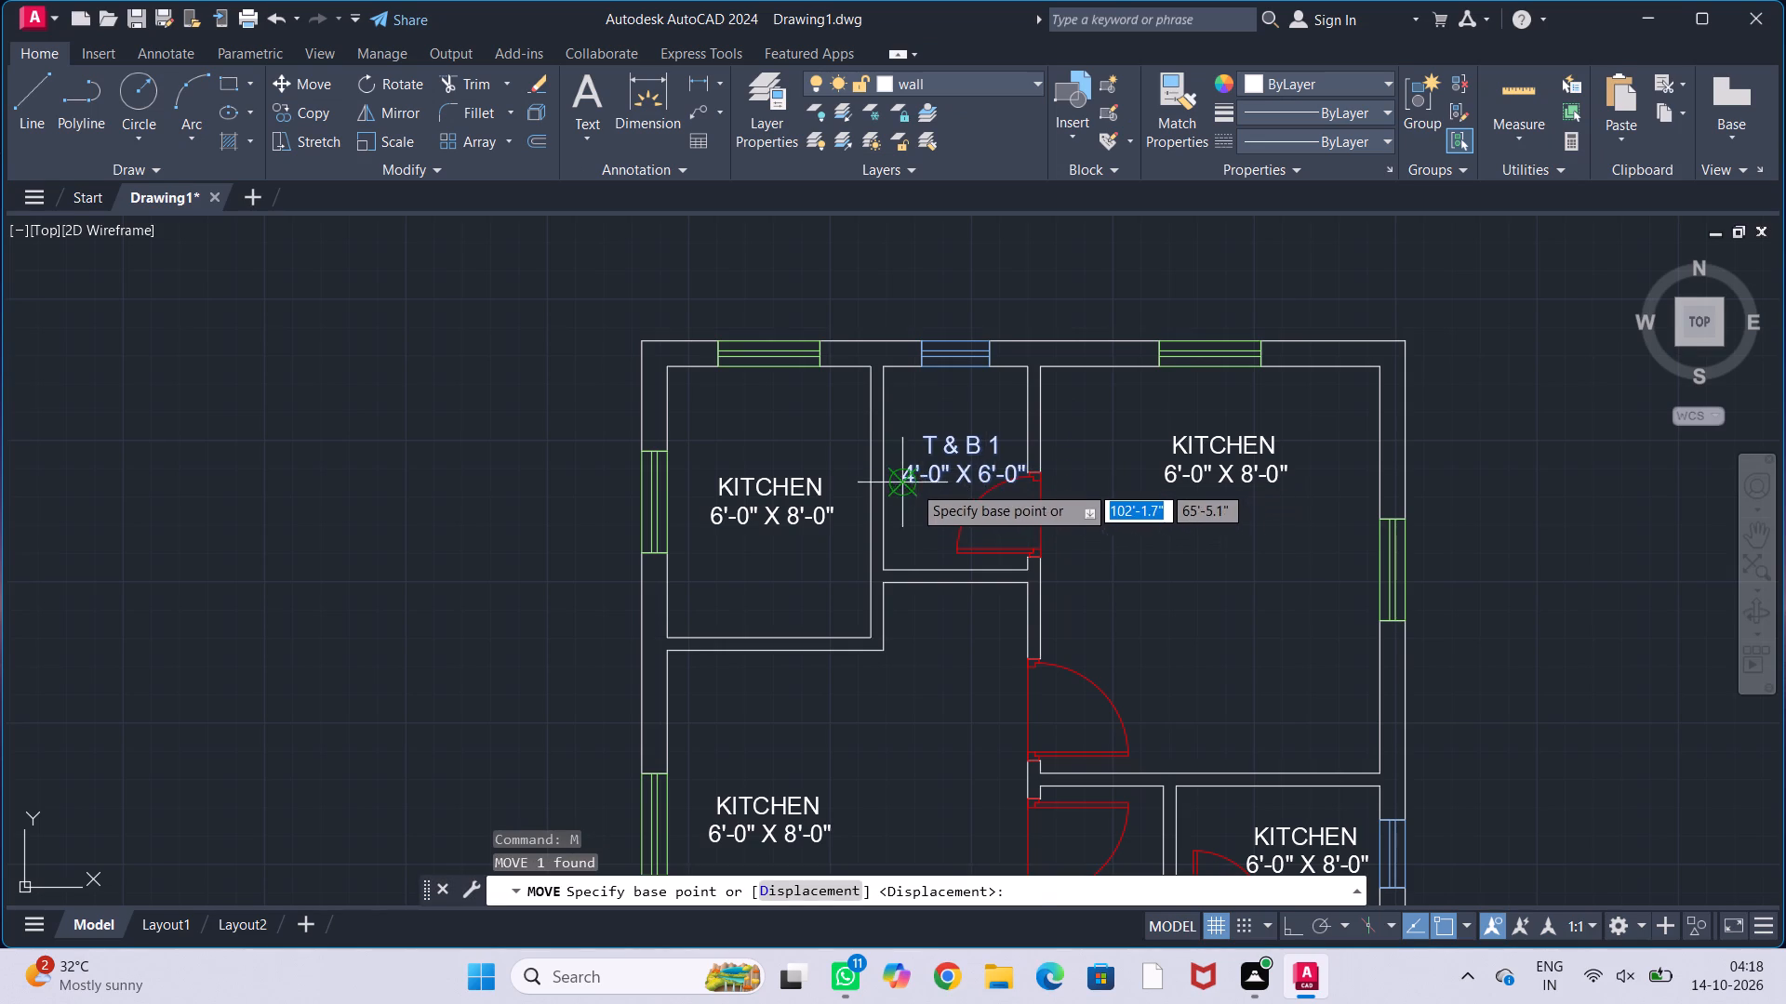
{"action": "left_click", "coordinate": [913, 484]}
{"action": "left_click", "coordinate": [900, 453]}
{"action": "key", "text": "Escape"}
{"action": "key", "text": "Escape"}
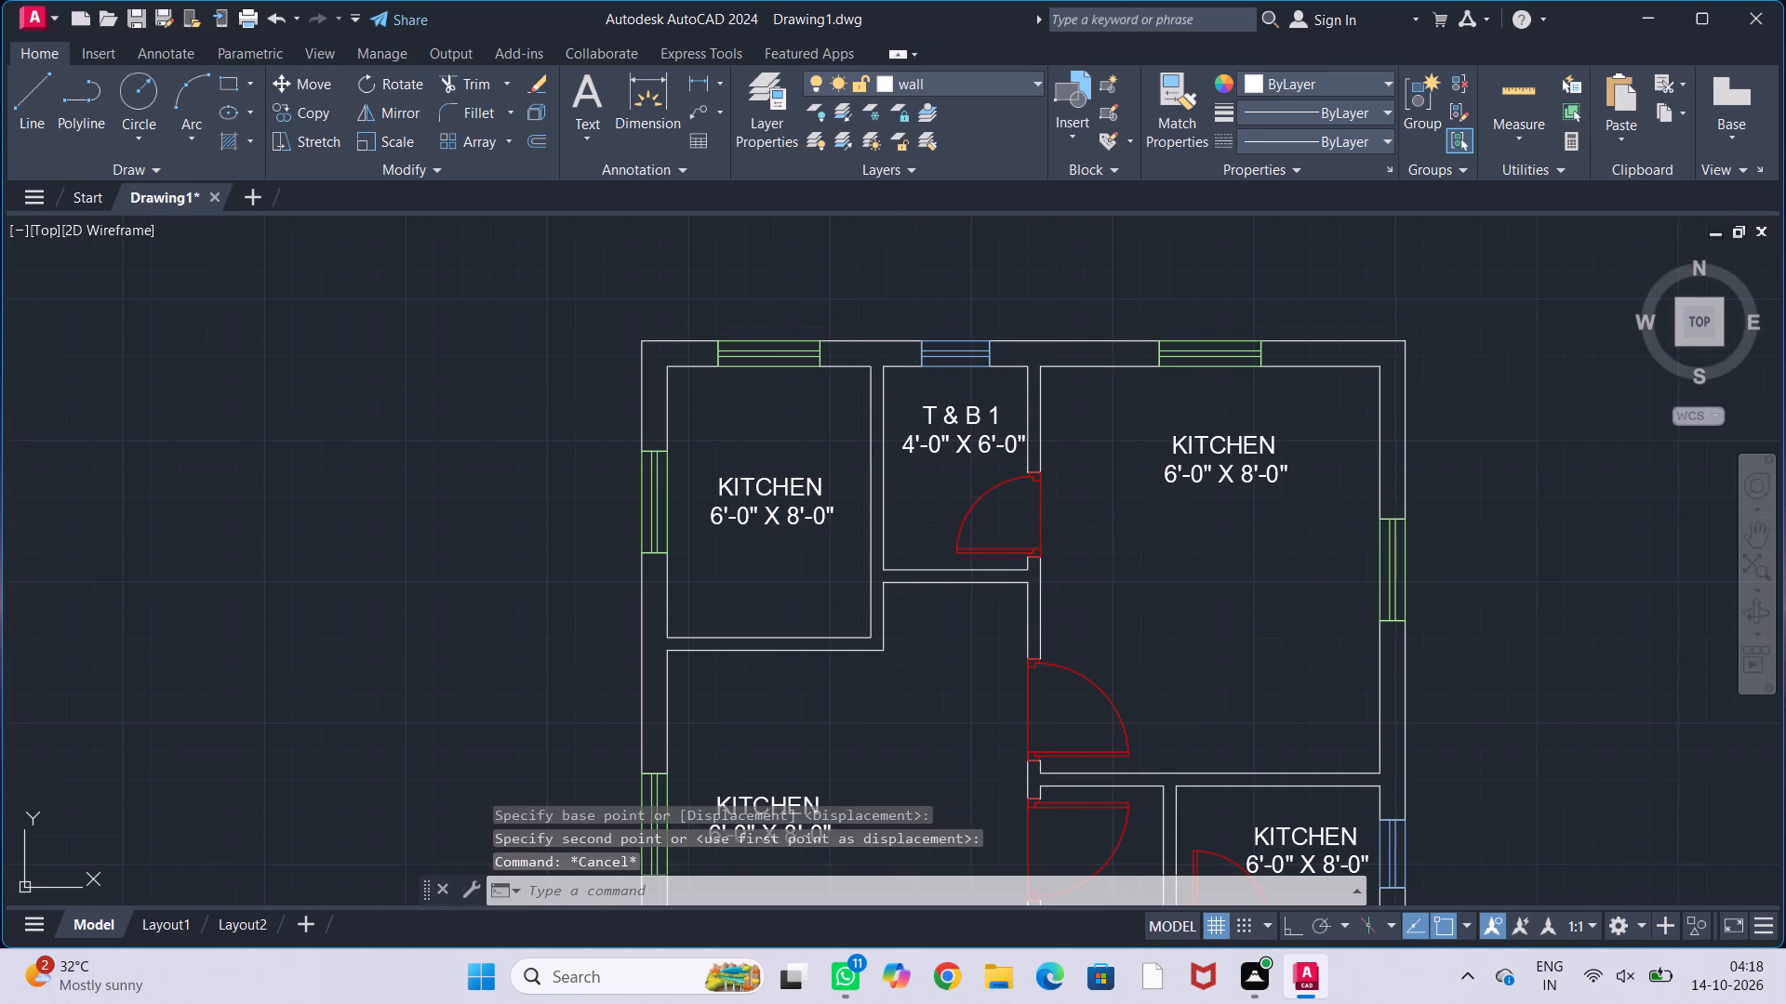
{"action": "key", "text": "Escape"}
{"action": "key", "text": "Escape"}
Change the room name in the large top-right room's label to BEDROOM-1.
{"action": "middle_click_drag", "start_coordinate": [1139, 569], "coordinate": [953, 491]}
{"action": "double_click", "coordinate": [1033, 394]}
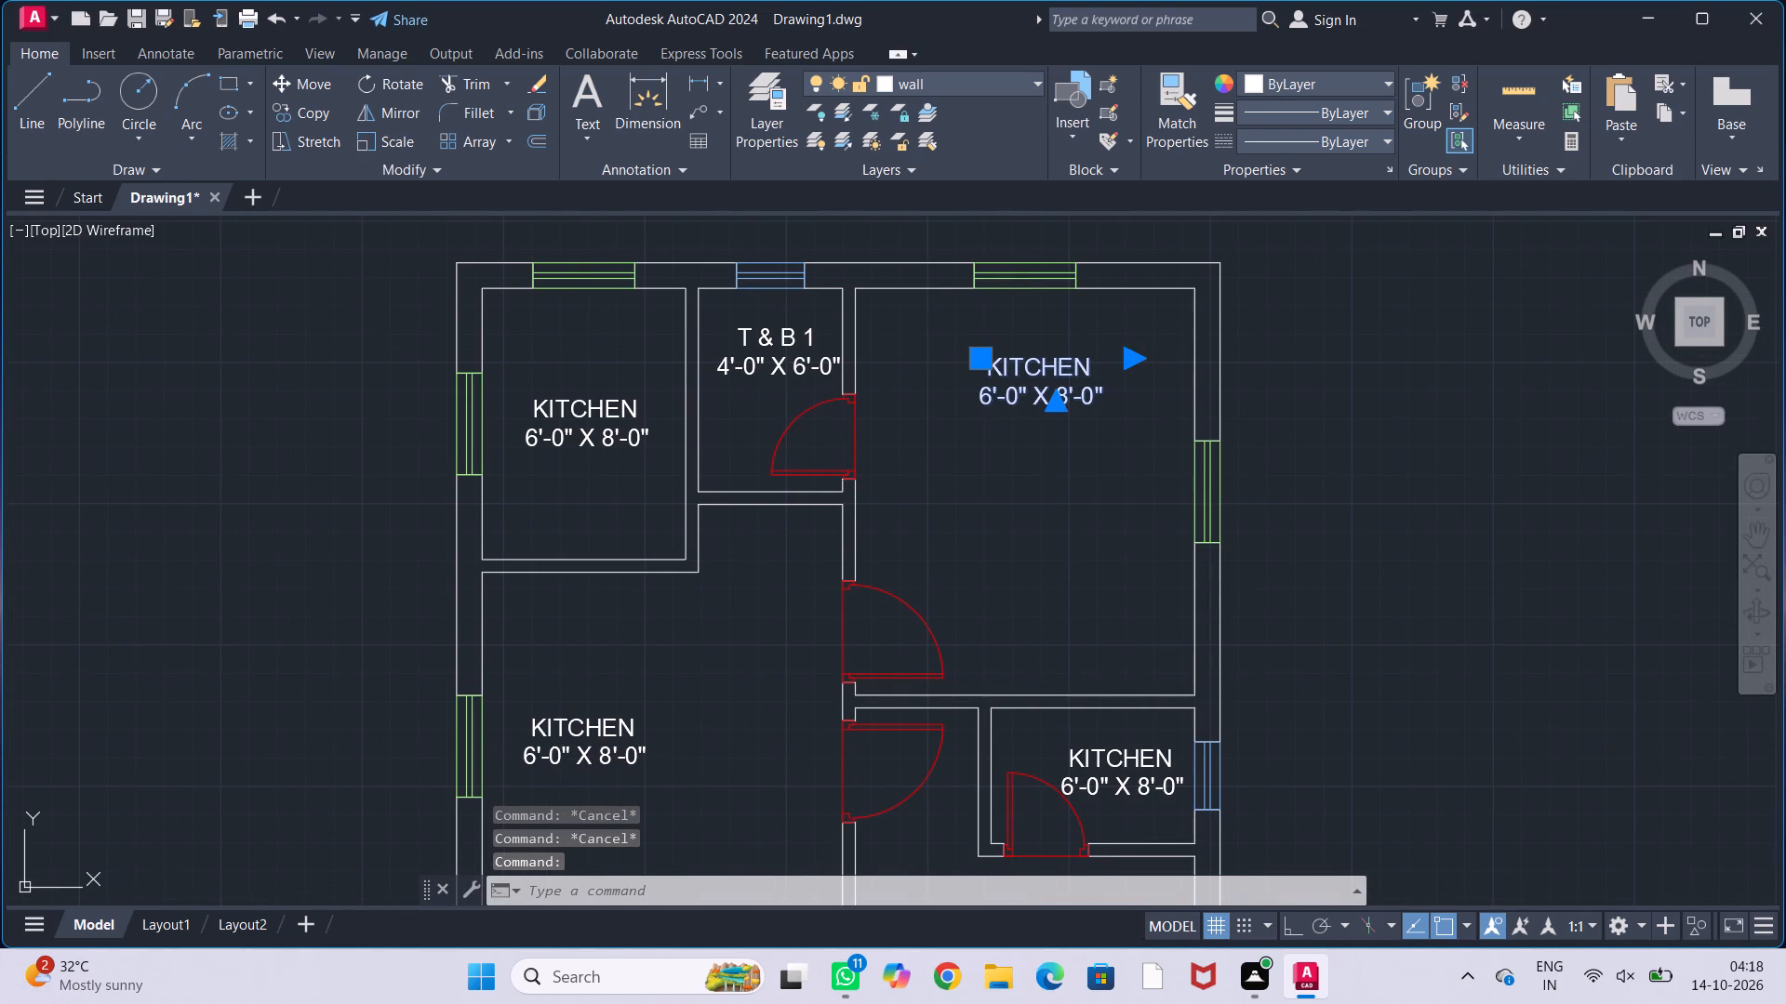
{"action": "left_click", "coordinate": [1090, 369]}
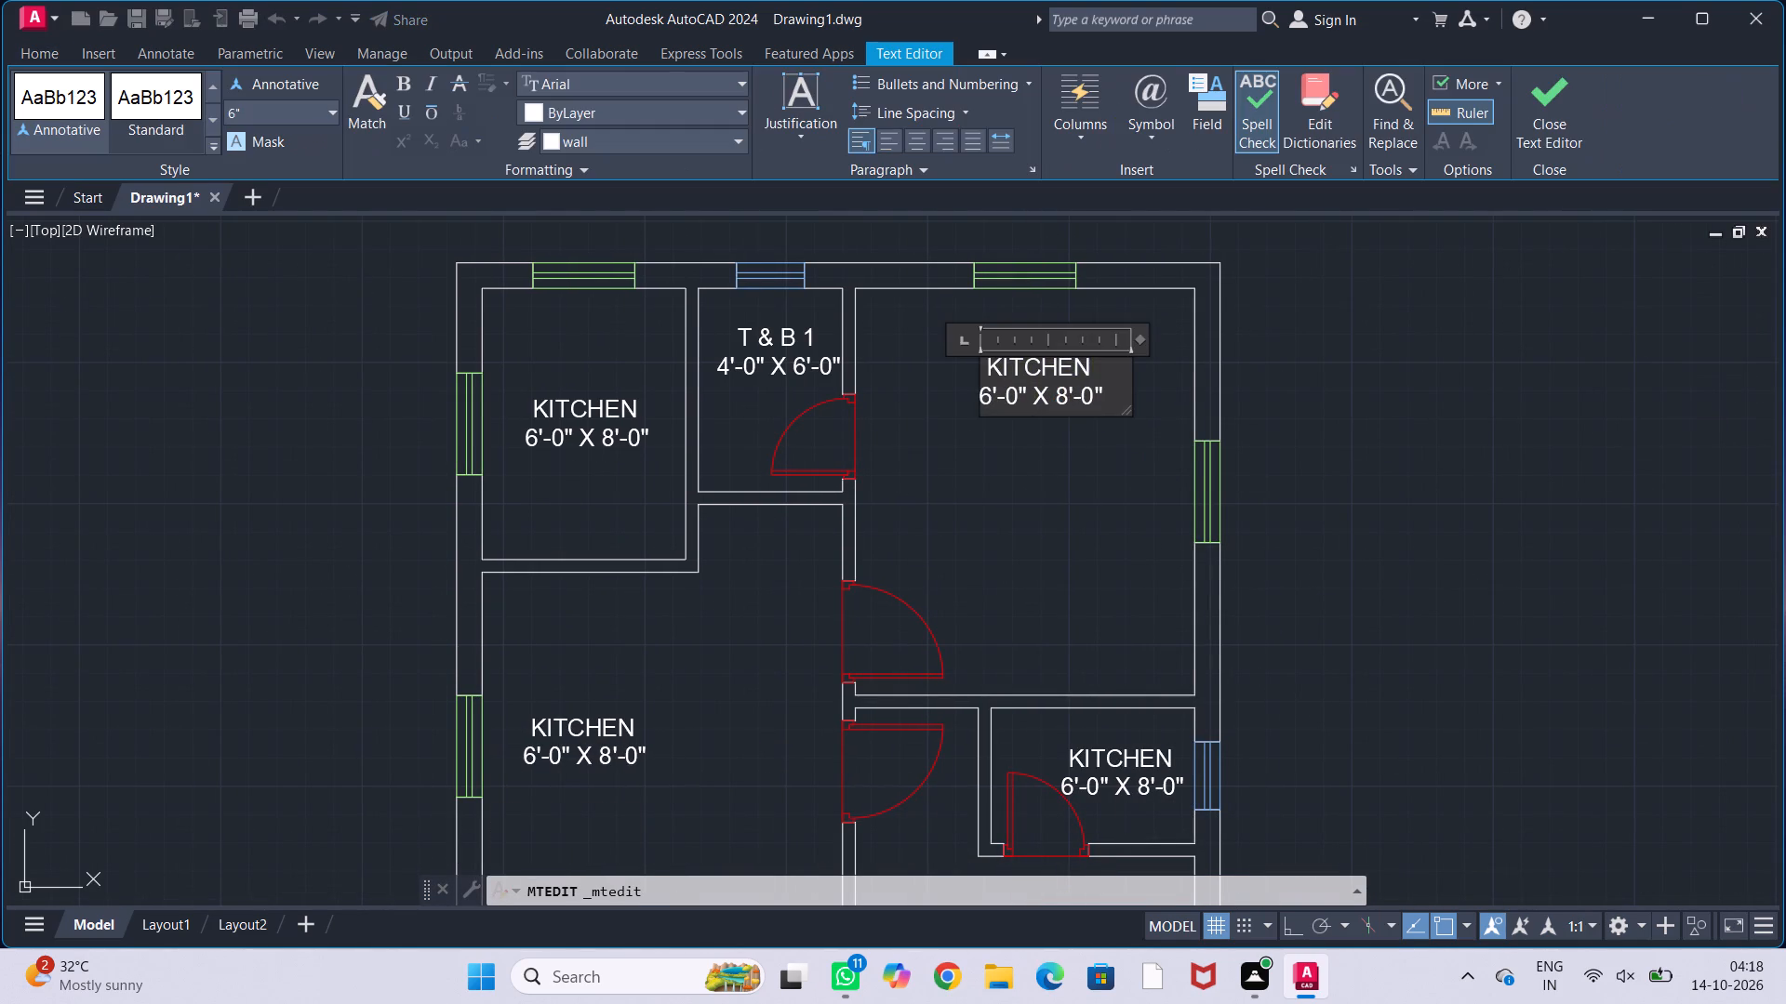
{"action": "key", "text": "BackSpace"}
{"action": "key", "text": "BackSpace"}
{"action": "key", "text": "BackSpace"}
{"action": "key", "text": "BackSpace"}
{"action": "key", "text": "BackSpace"}
{"action": "key", "text": "BackSpace"}
{"action": "key", "text": "BackSpace"}
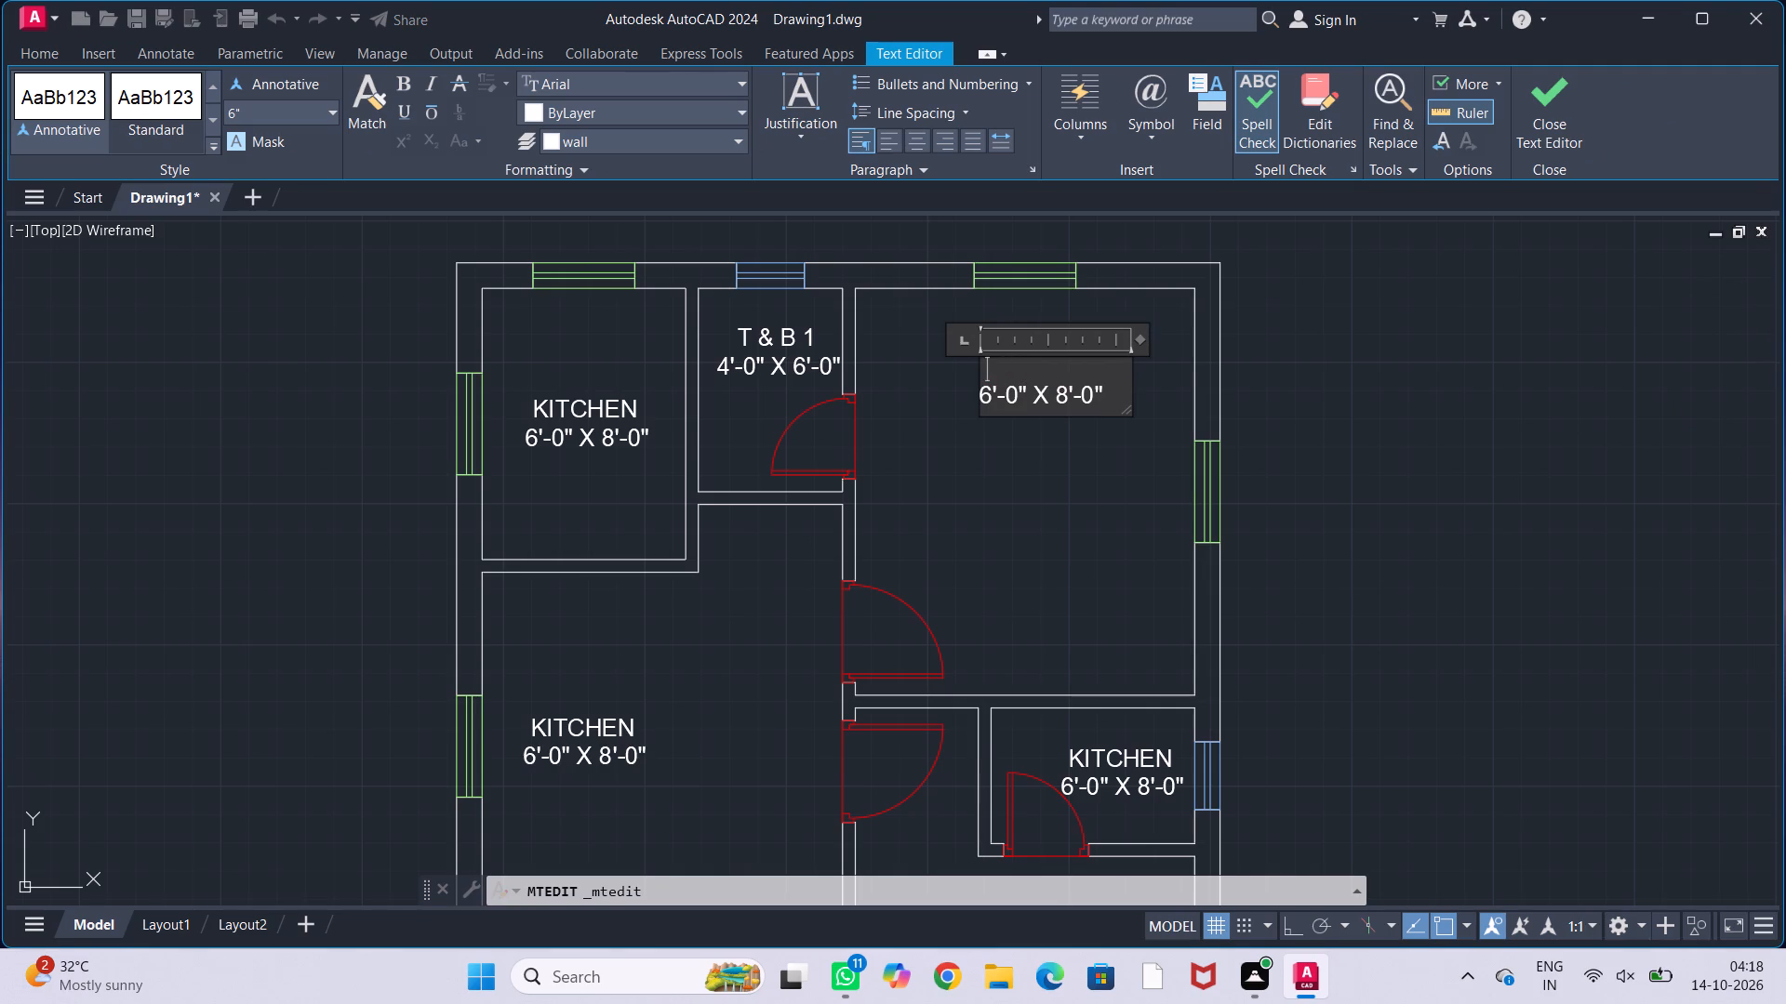
{"action": "type", "text": "BEDROOM"}
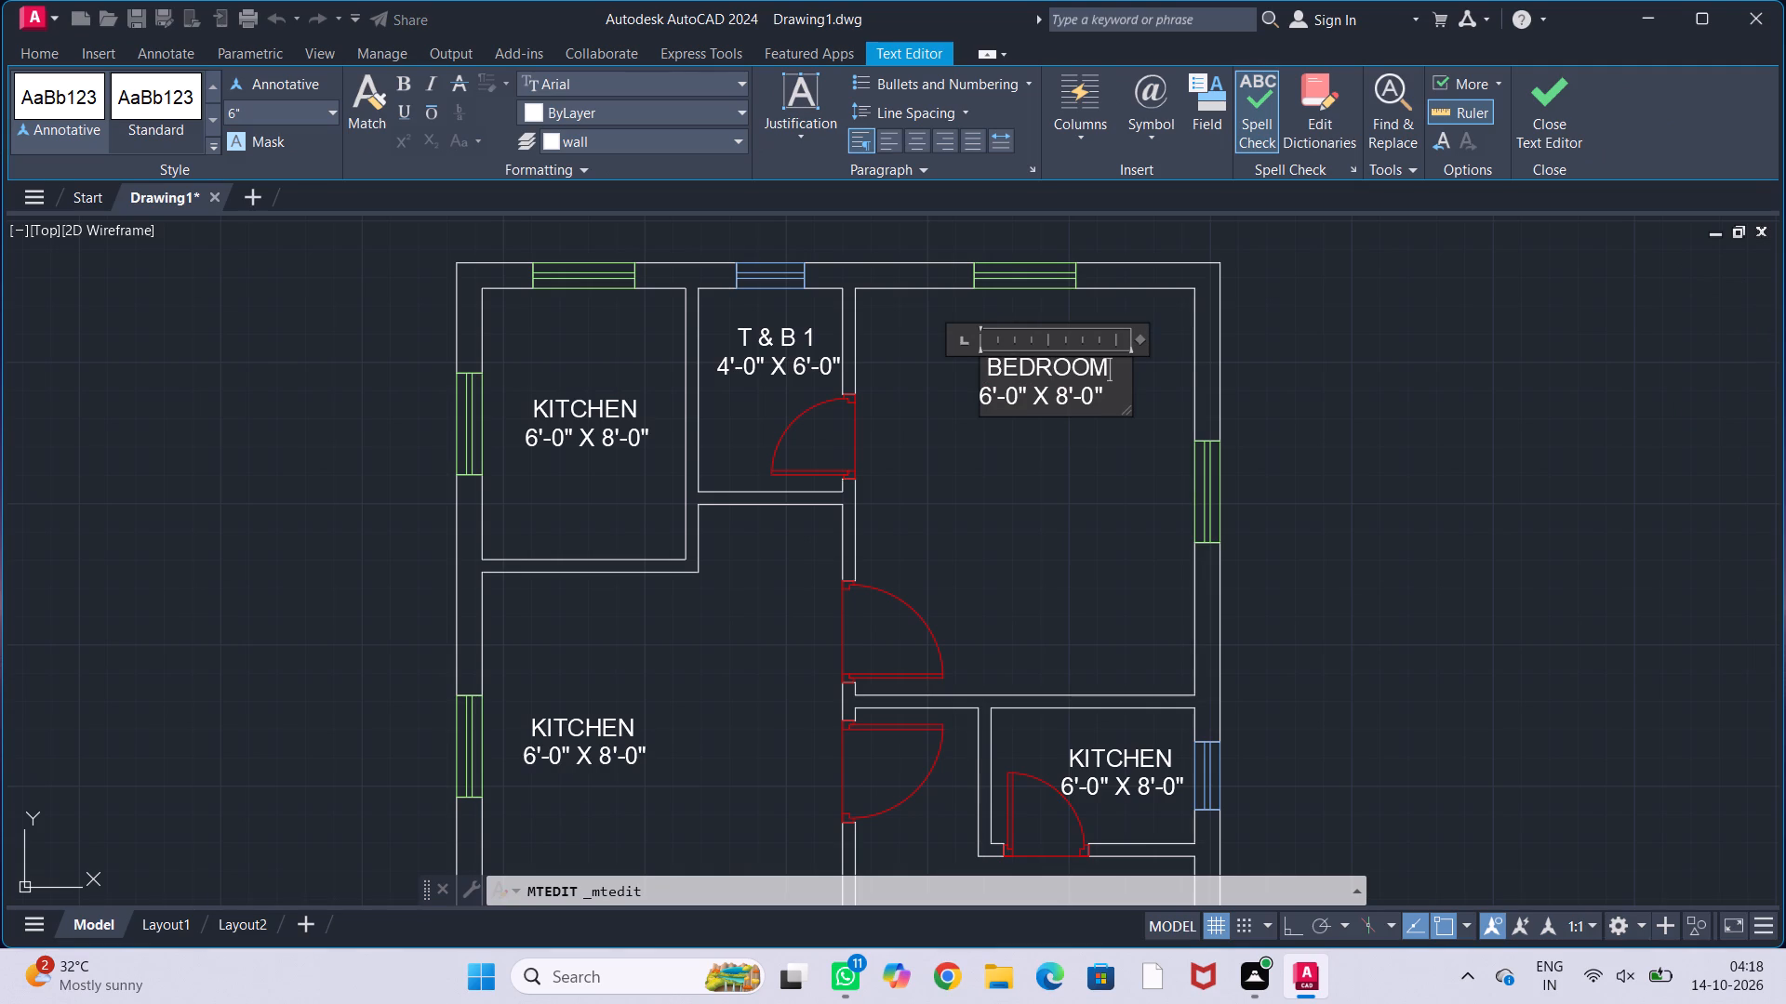
{"action": "type", "text": "-1"}
Set the size in the BEDROOM-1 label to 10'-0" X 12'-0", remove the space before its name, and finish editing.
{"action": "left_click", "coordinate": [989, 398]}
{"action": "key", "text": "BackSpace"}
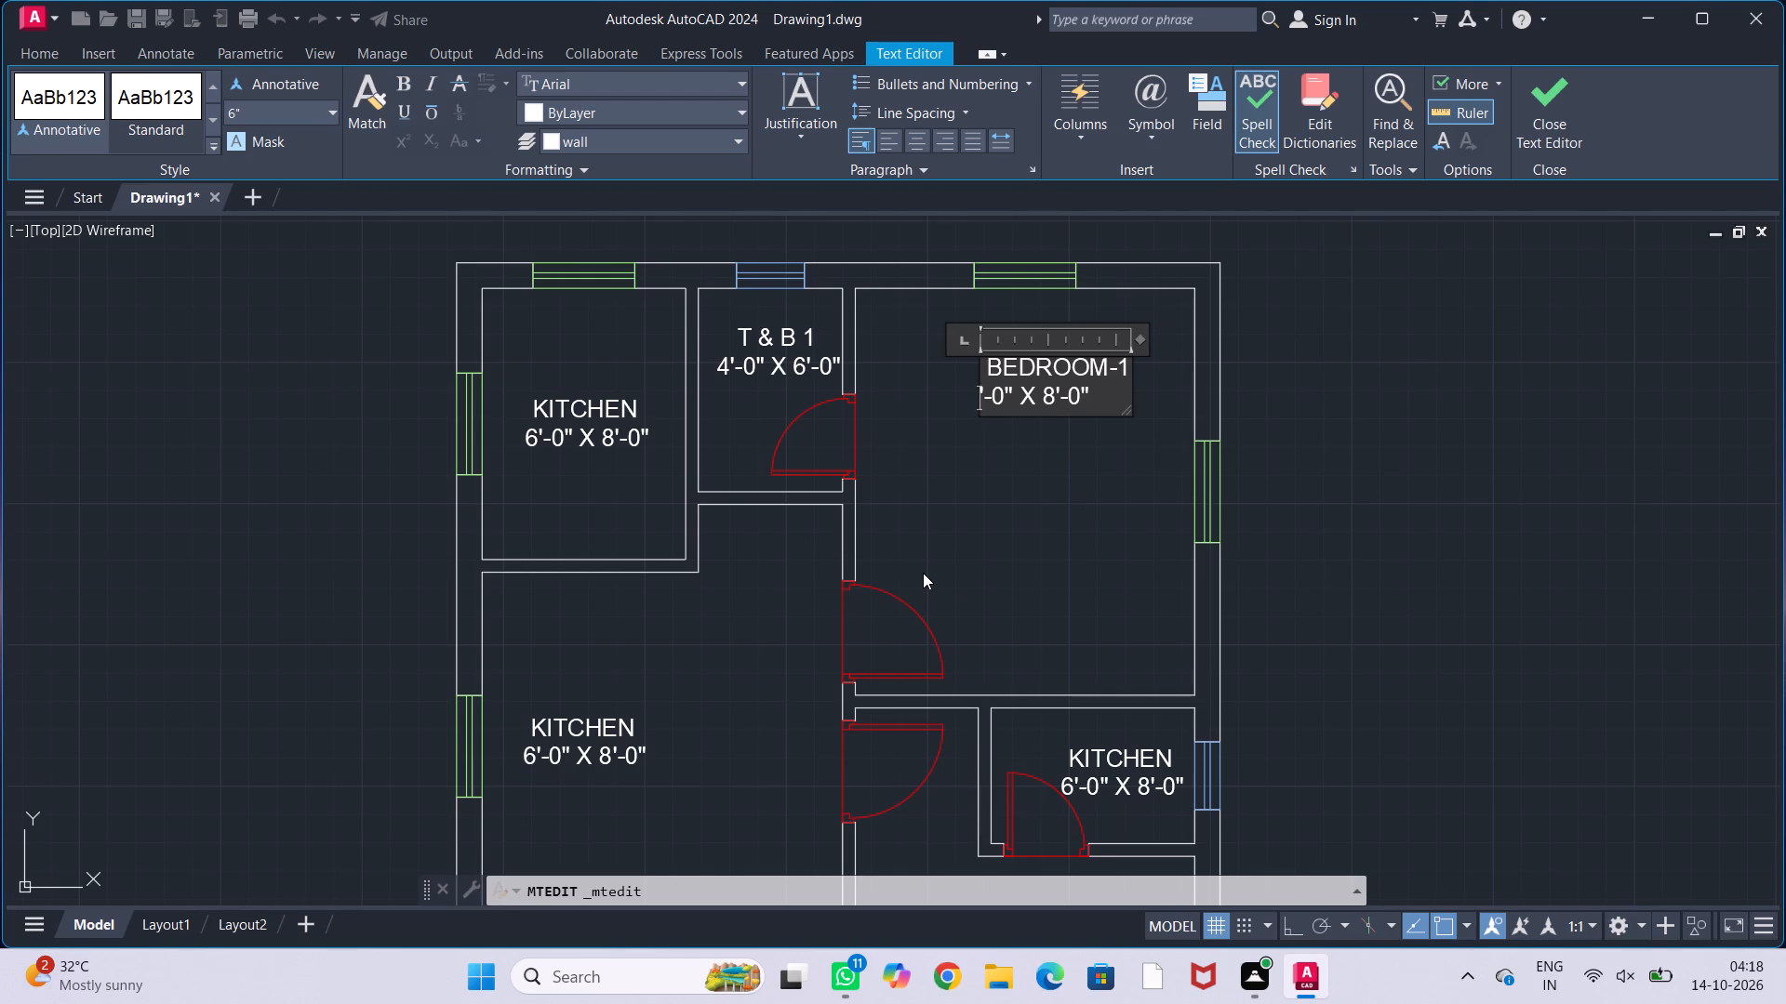
{"action": "type", "text": "10"}
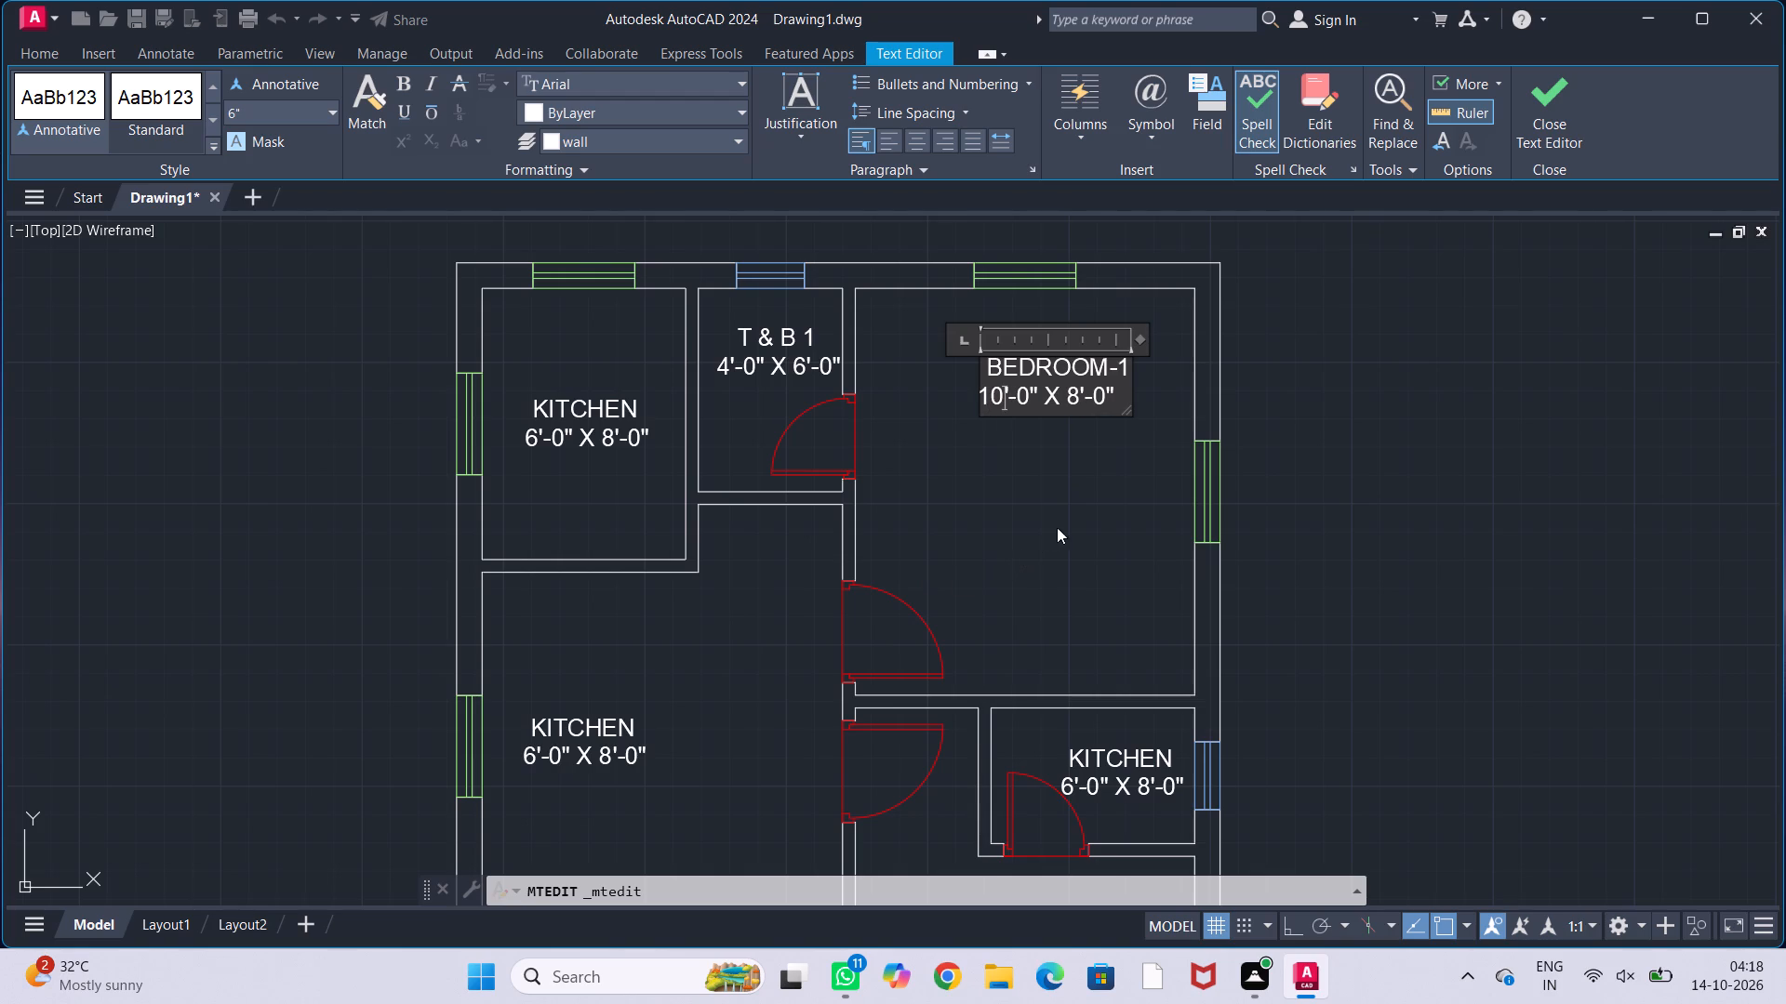
{"action": "left_click", "coordinate": [1077, 393]}
{"action": "key", "text": "BackSpace"}
{"action": "type", "text": "12"}
{"action": "left_click", "coordinate": [989, 368]}
{"action": "key", "text": "BackSpace"}
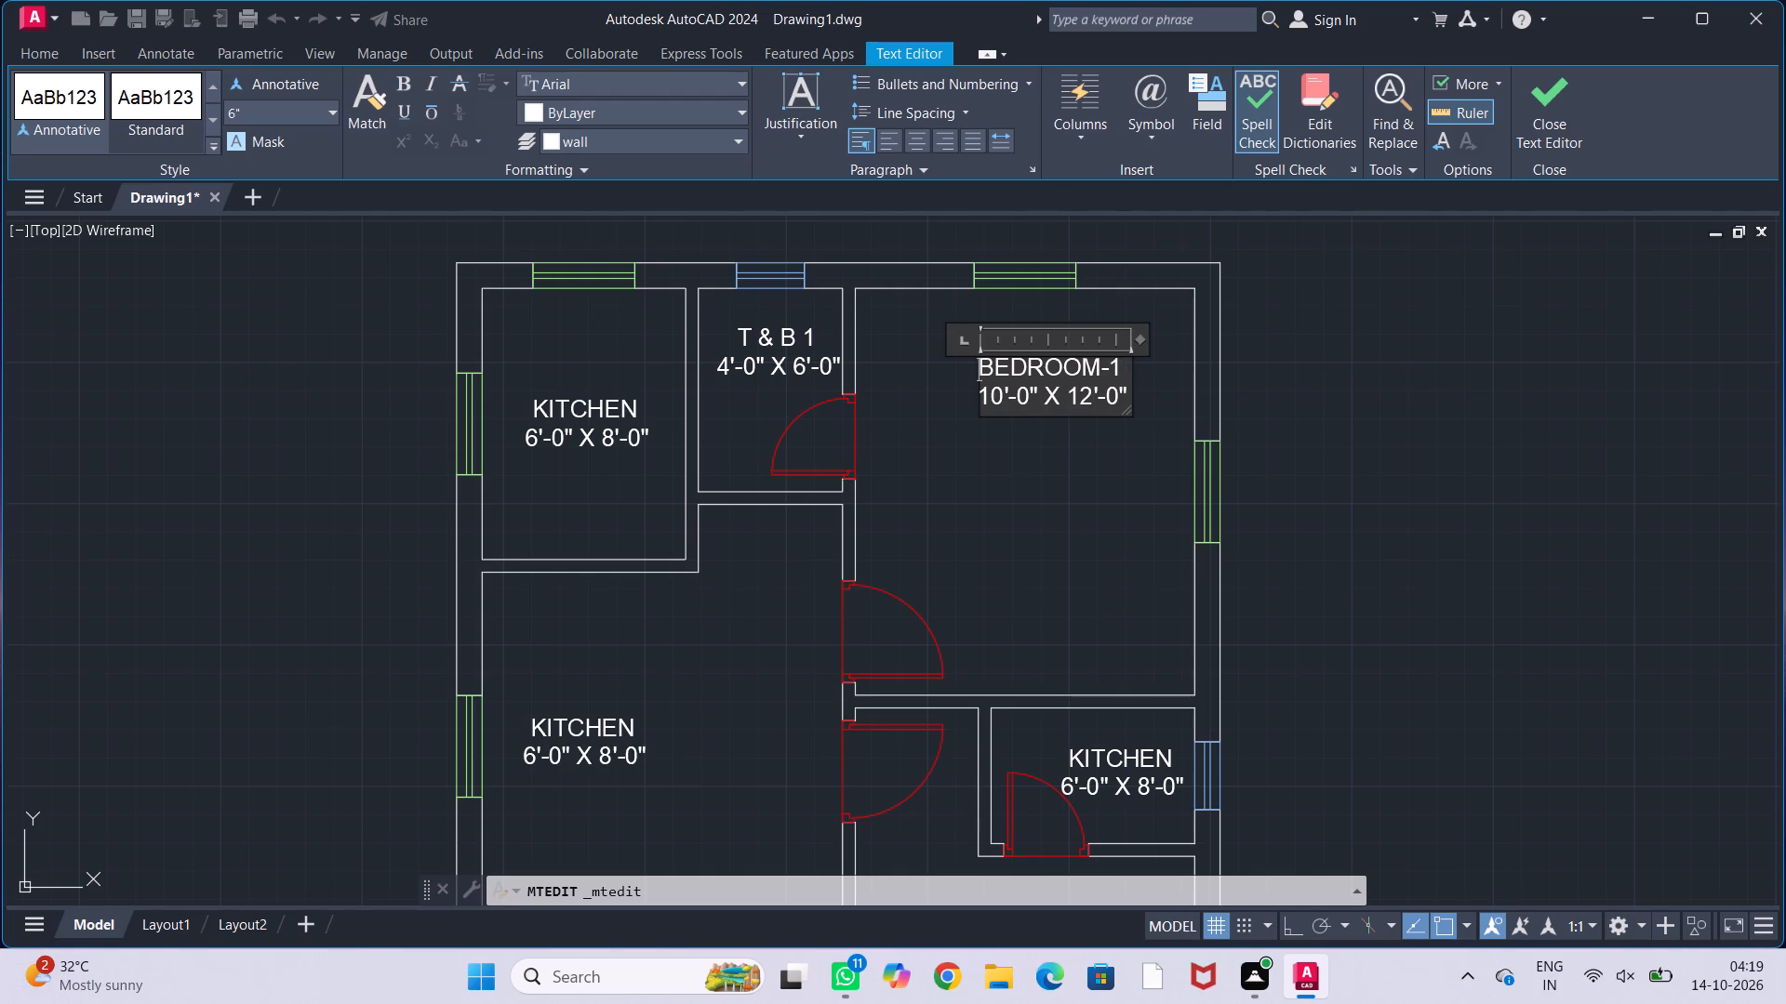
{"action": "left_click", "coordinate": [1069, 490]}
Move the BEDROOM-1 label straight down into the lower part of its room.
{"action": "scroll", "coordinate": [1074, 438], "scroll_direction": "down", "scroll_amount": 1}
{"action": "middle_click_drag", "start_coordinate": [1073, 456], "coordinate": [1073, 403]}
{"action": "left_click", "coordinate": [1074, 351]}
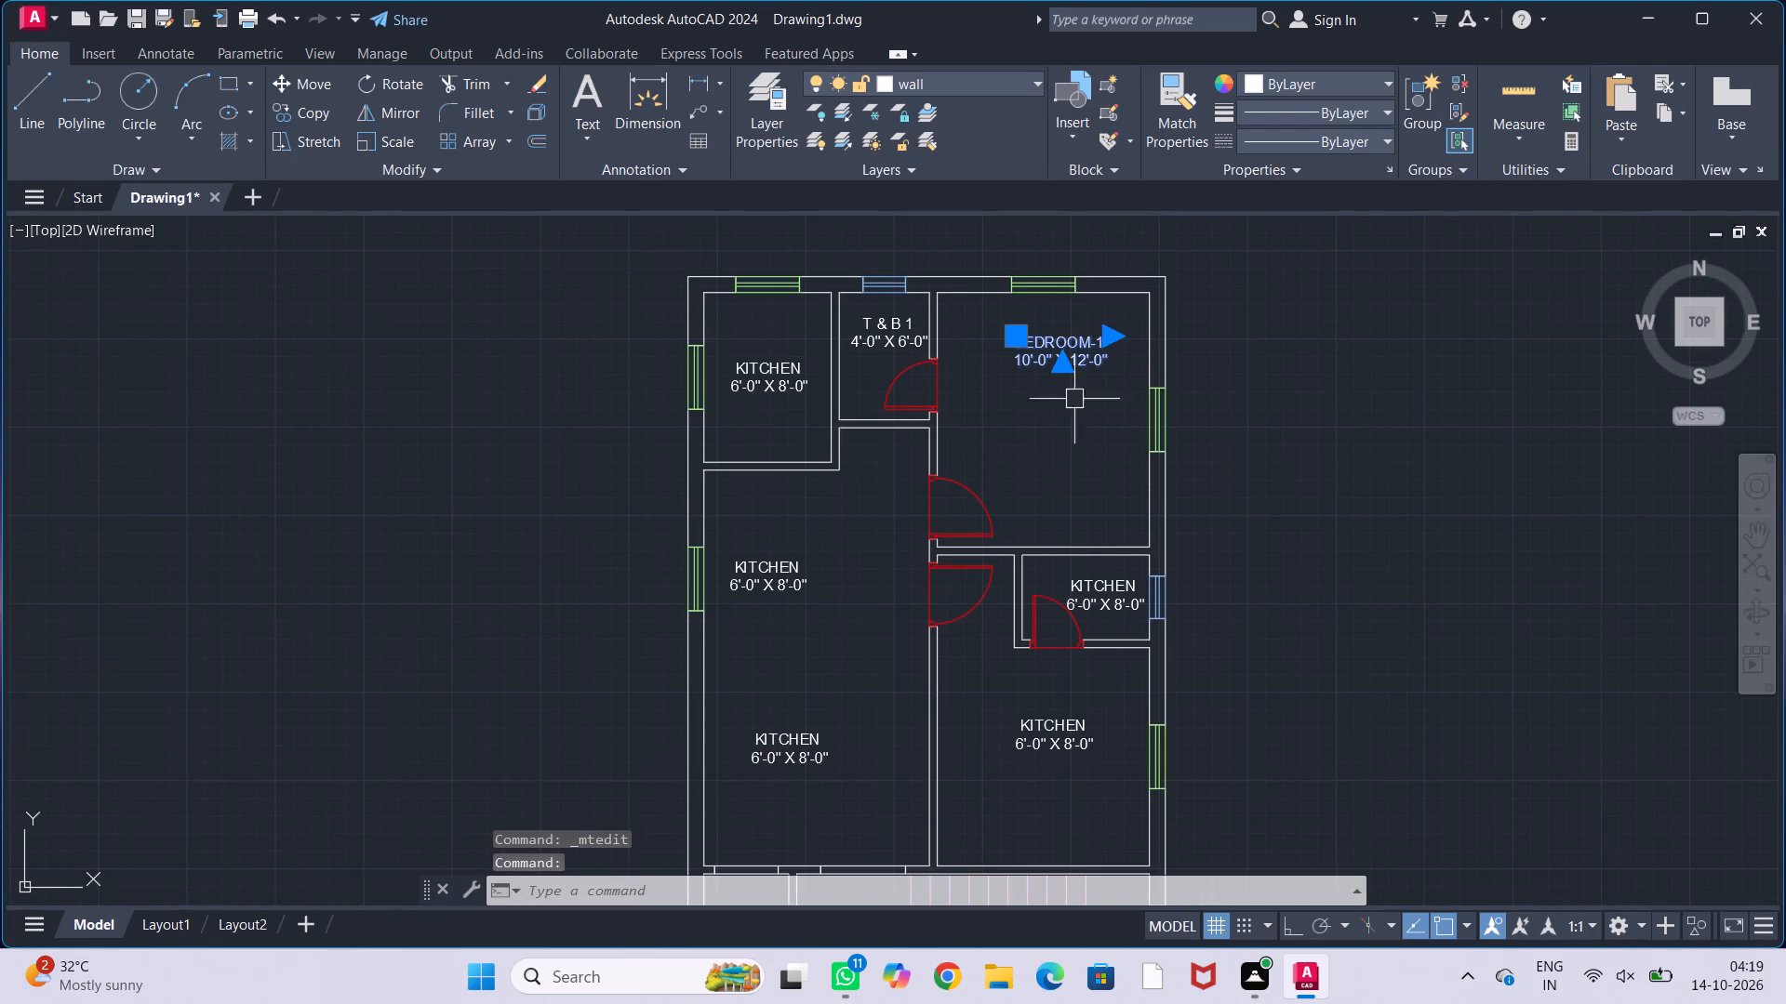
{"action": "key", "text": "m"}
{"action": "key", "text": "Return"}
{"action": "left_click", "coordinate": [1015, 368]}
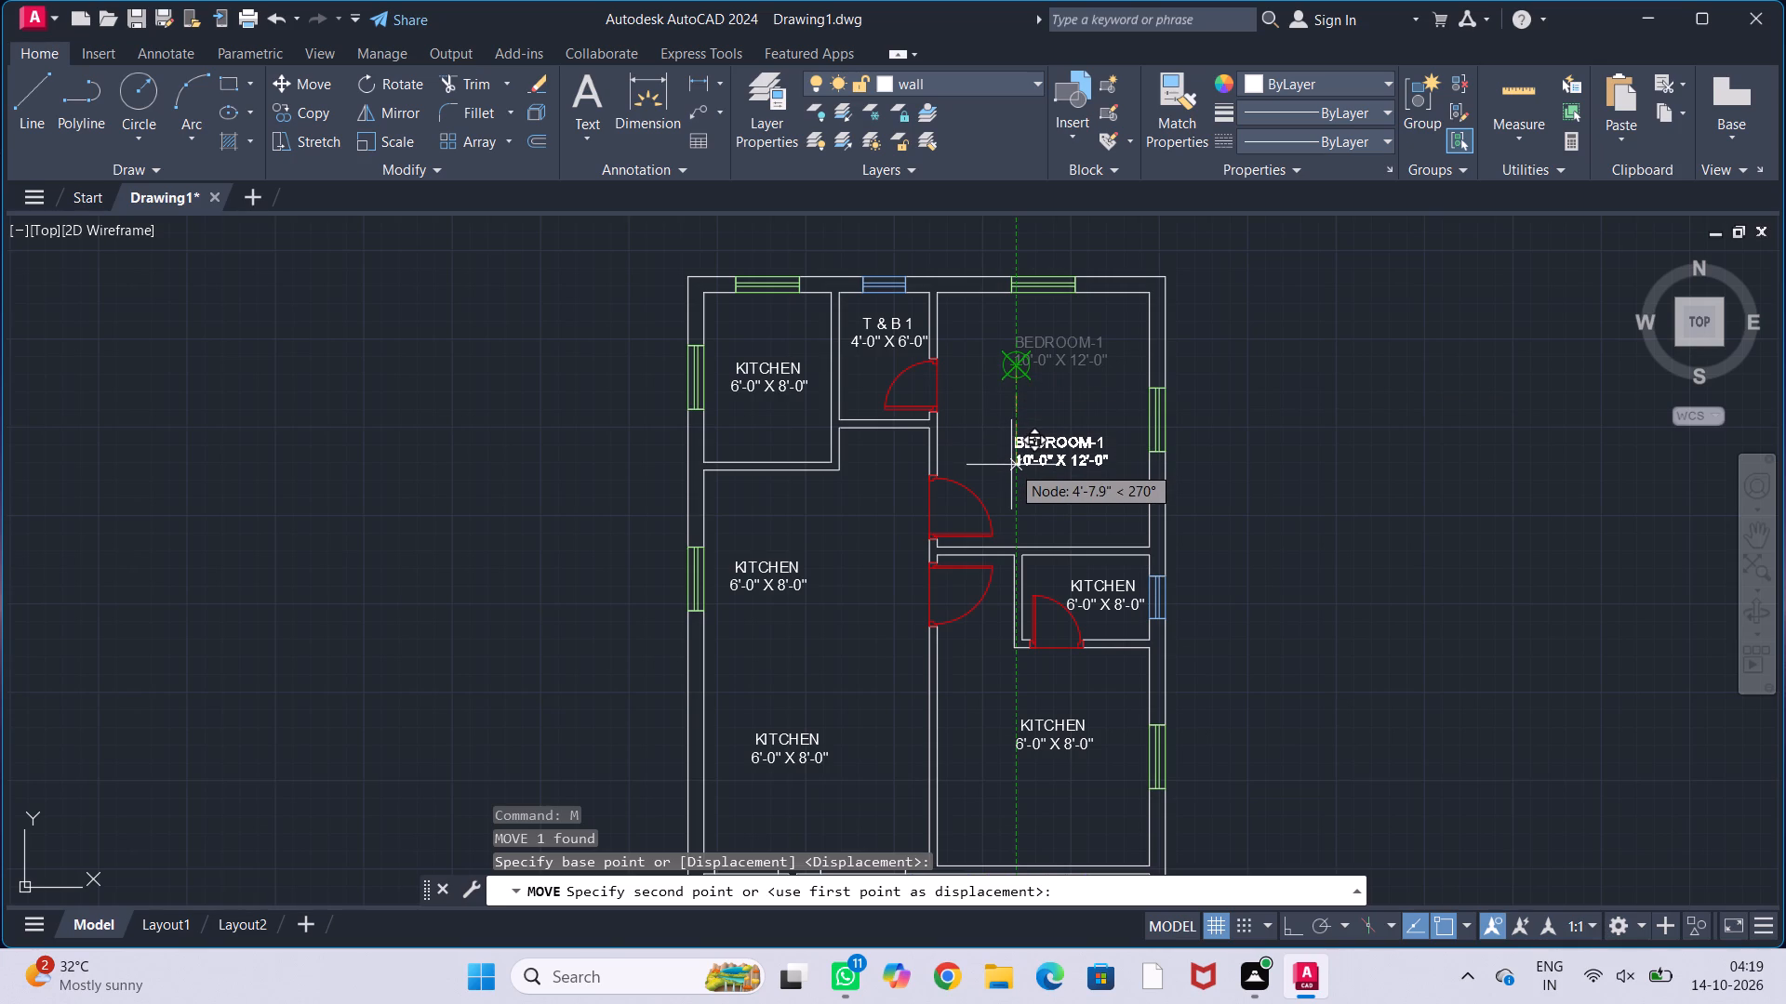
{"action": "left_click", "coordinate": [1019, 507]}
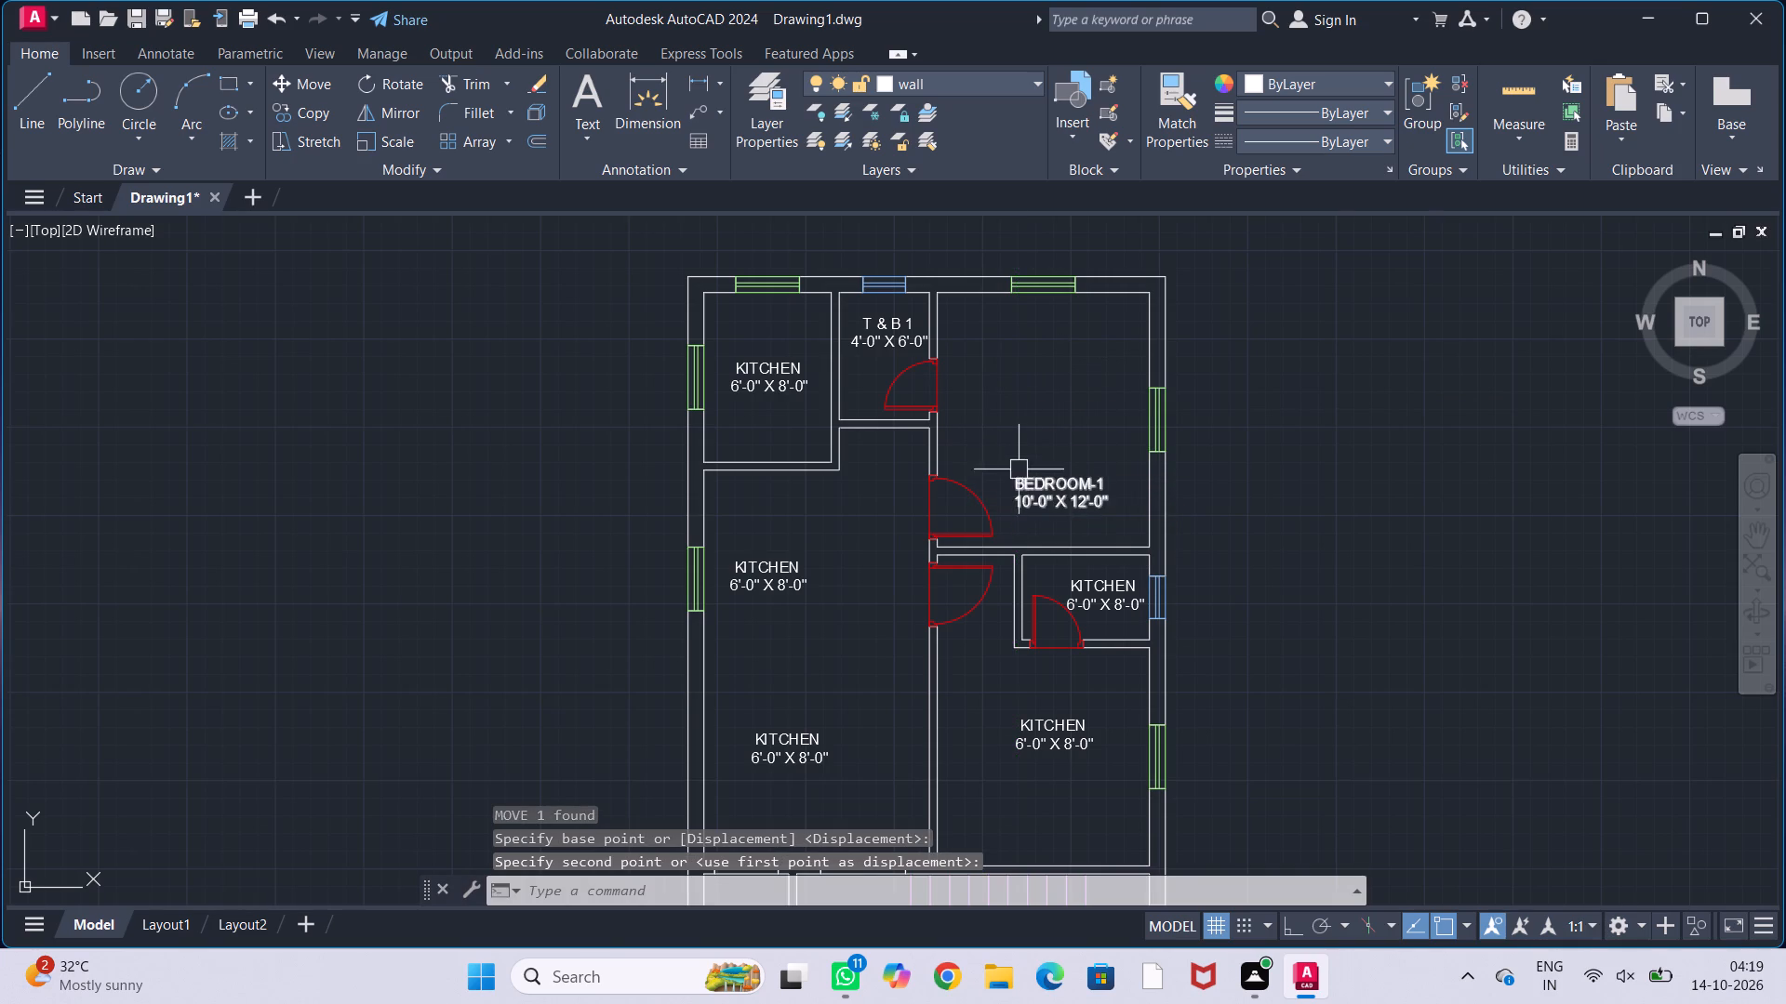
{"action": "middle_click_drag", "start_coordinate": [1020, 416], "coordinate": [1070, 368]}
{"action": "key", "text": "Escape"}
{"action": "key", "text": "Escape"}
{"action": "key", "text": "Escape"}
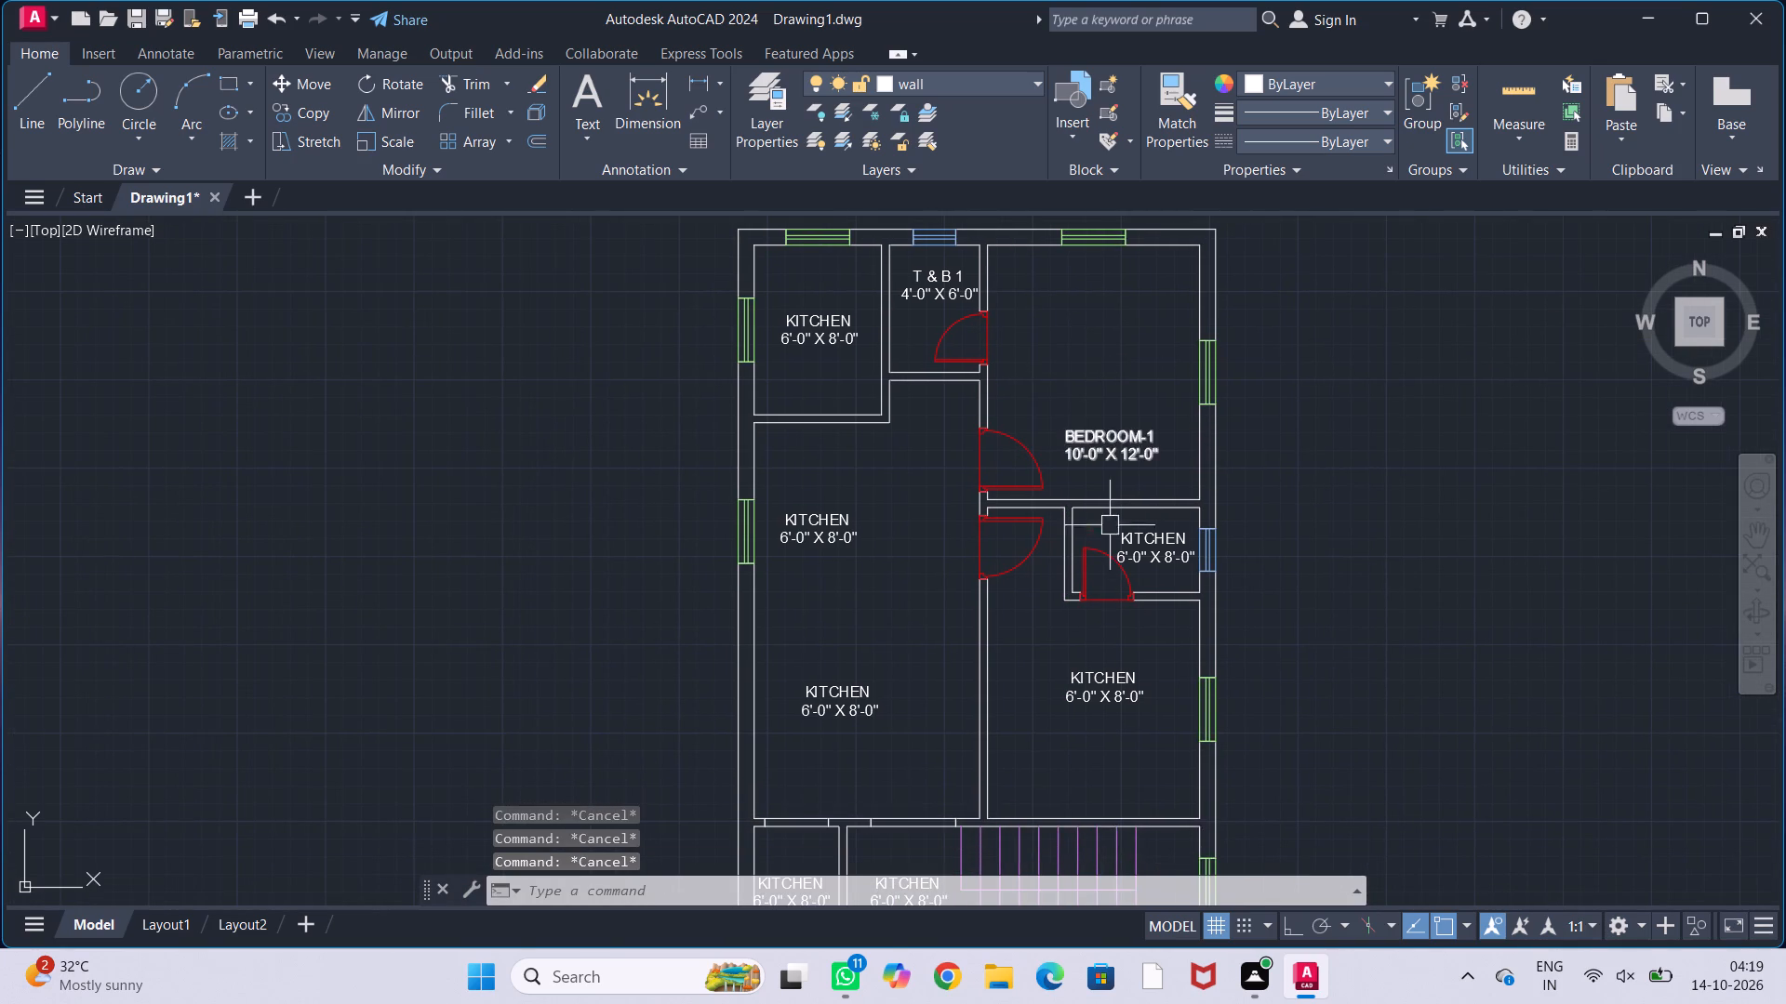
Delete the KITCHEN label from the small bathroom below BEDROOM-1.
{"action": "scroll", "coordinate": [1126, 538], "scroll_direction": "up", "scroll_amount": 2}
{"action": "left_click", "coordinate": [1142, 563]}
{"action": "key", "text": "Delete"}
{"action": "scroll", "coordinate": [1142, 563], "scroll_direction": "down", "scroll_amount": 2}
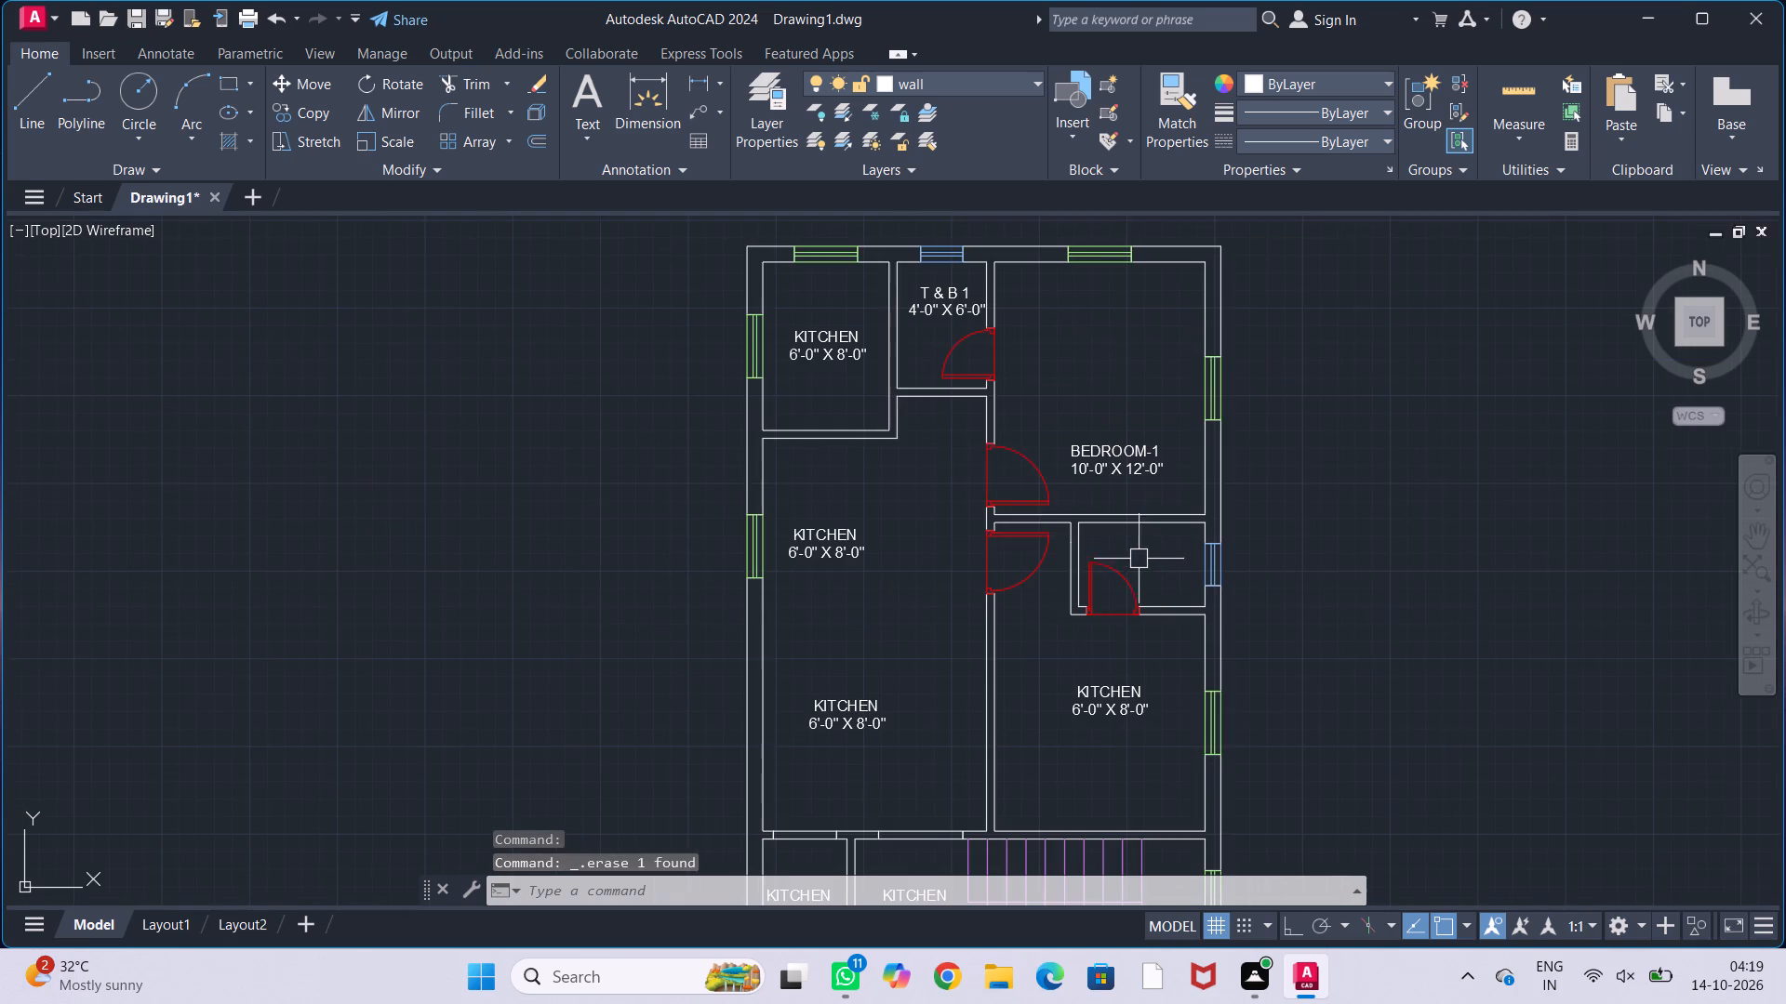
Copy the T & B 1 label into the small bathroom below BEDROOM-1, clear of its door swing.
{"action": "left_click", "coordinate": [927, 310]}
{"action": "type", "text": "CO"}
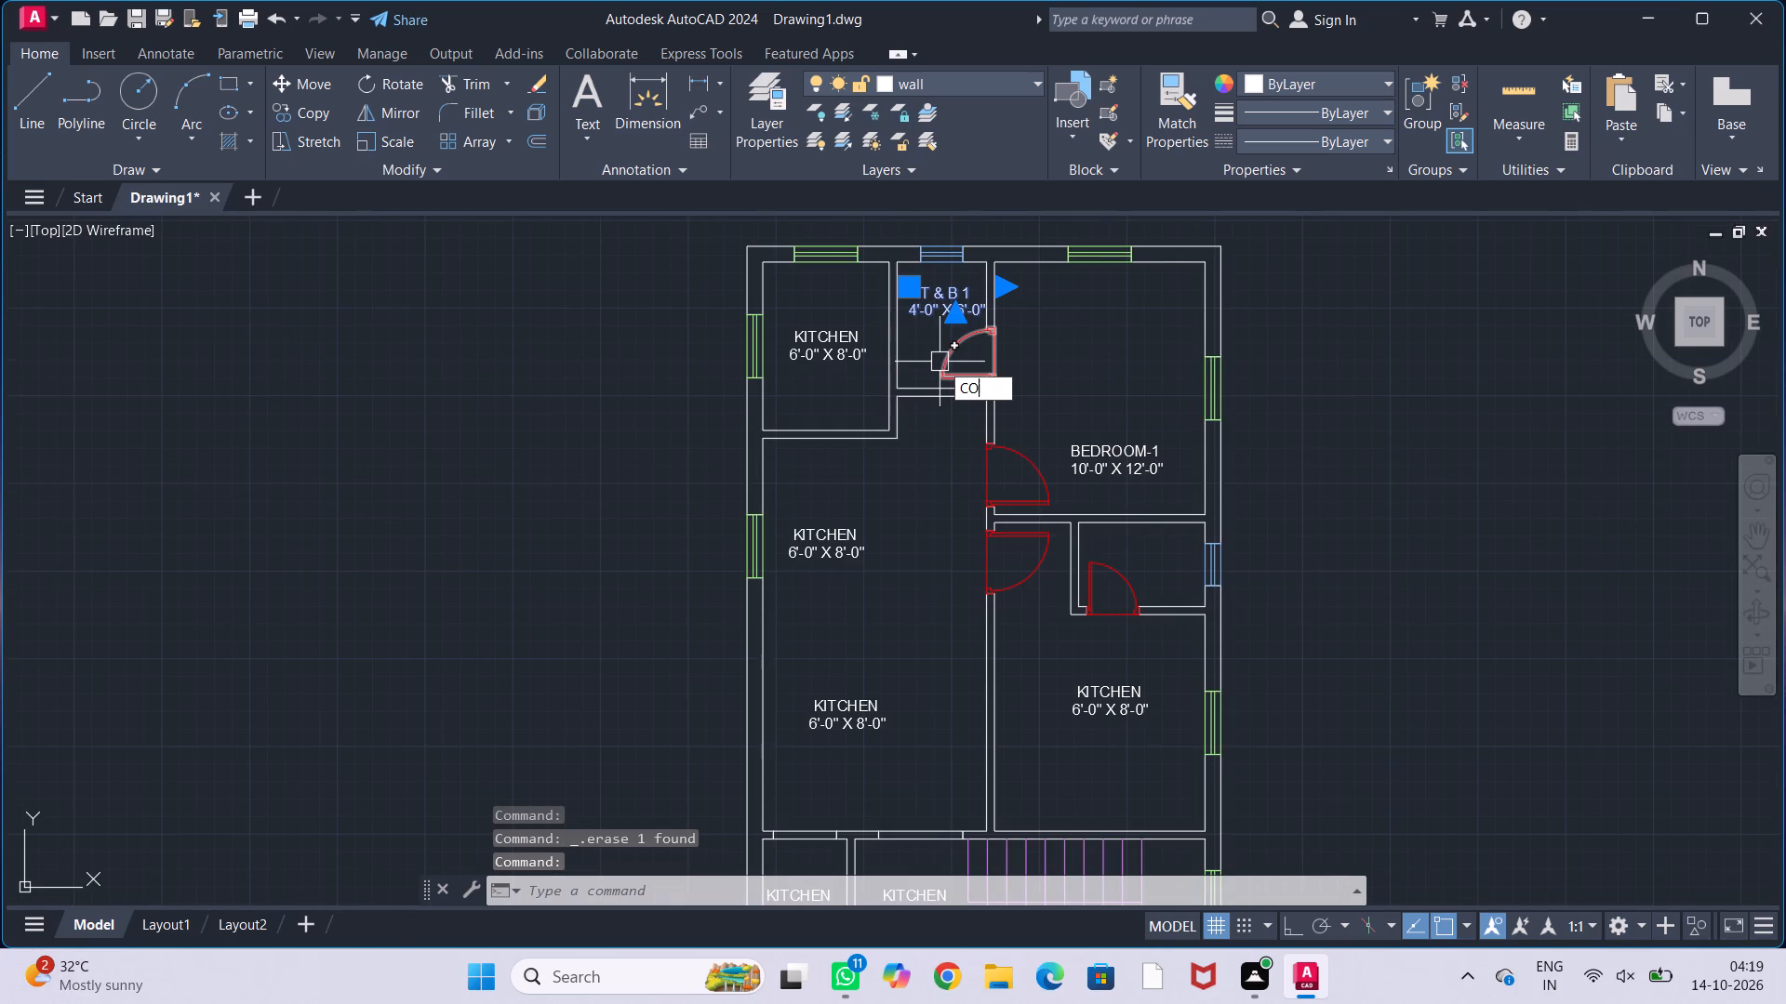
{"action": "key", "text": "Return"}
{"action": "left_click", "coordinate": [912, 316]}
{"action": "scroll", "coordinate": [1100, 565], "scroll_direction": "up", "scroll_amount": 1}
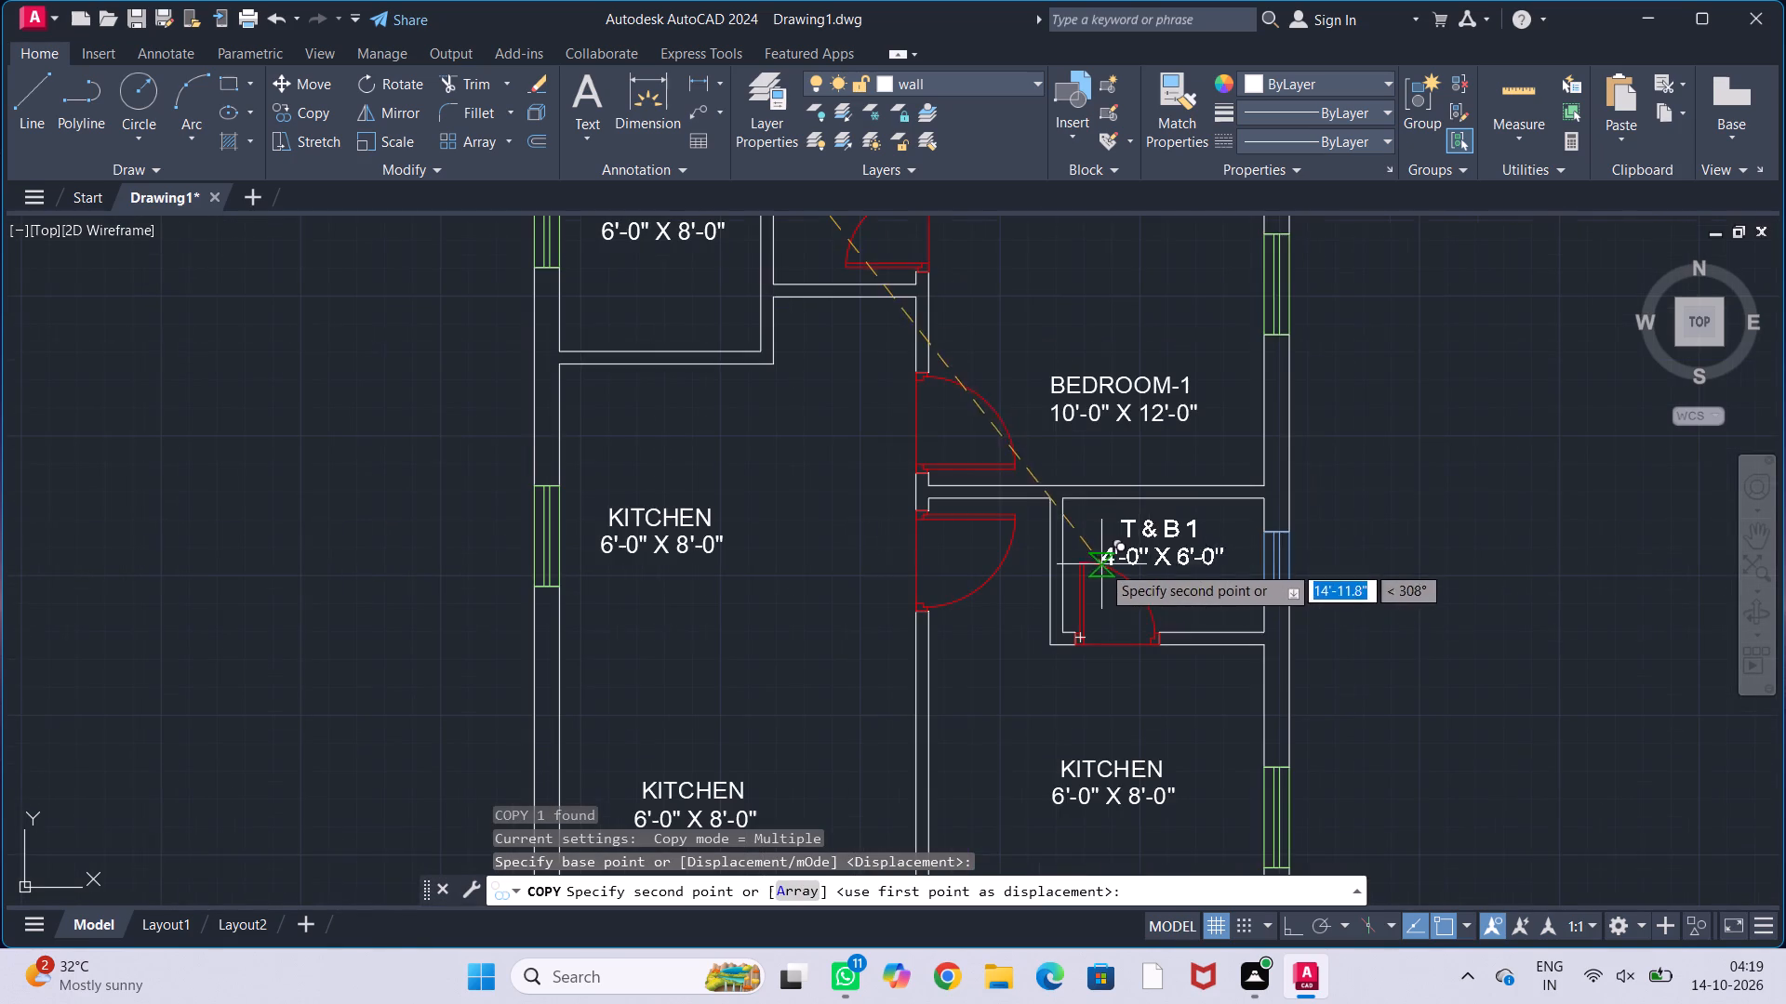
{"action": "scroll", "coordinate": [1131, 566], "scroll_direction": "up", "scroll_amount": 1}
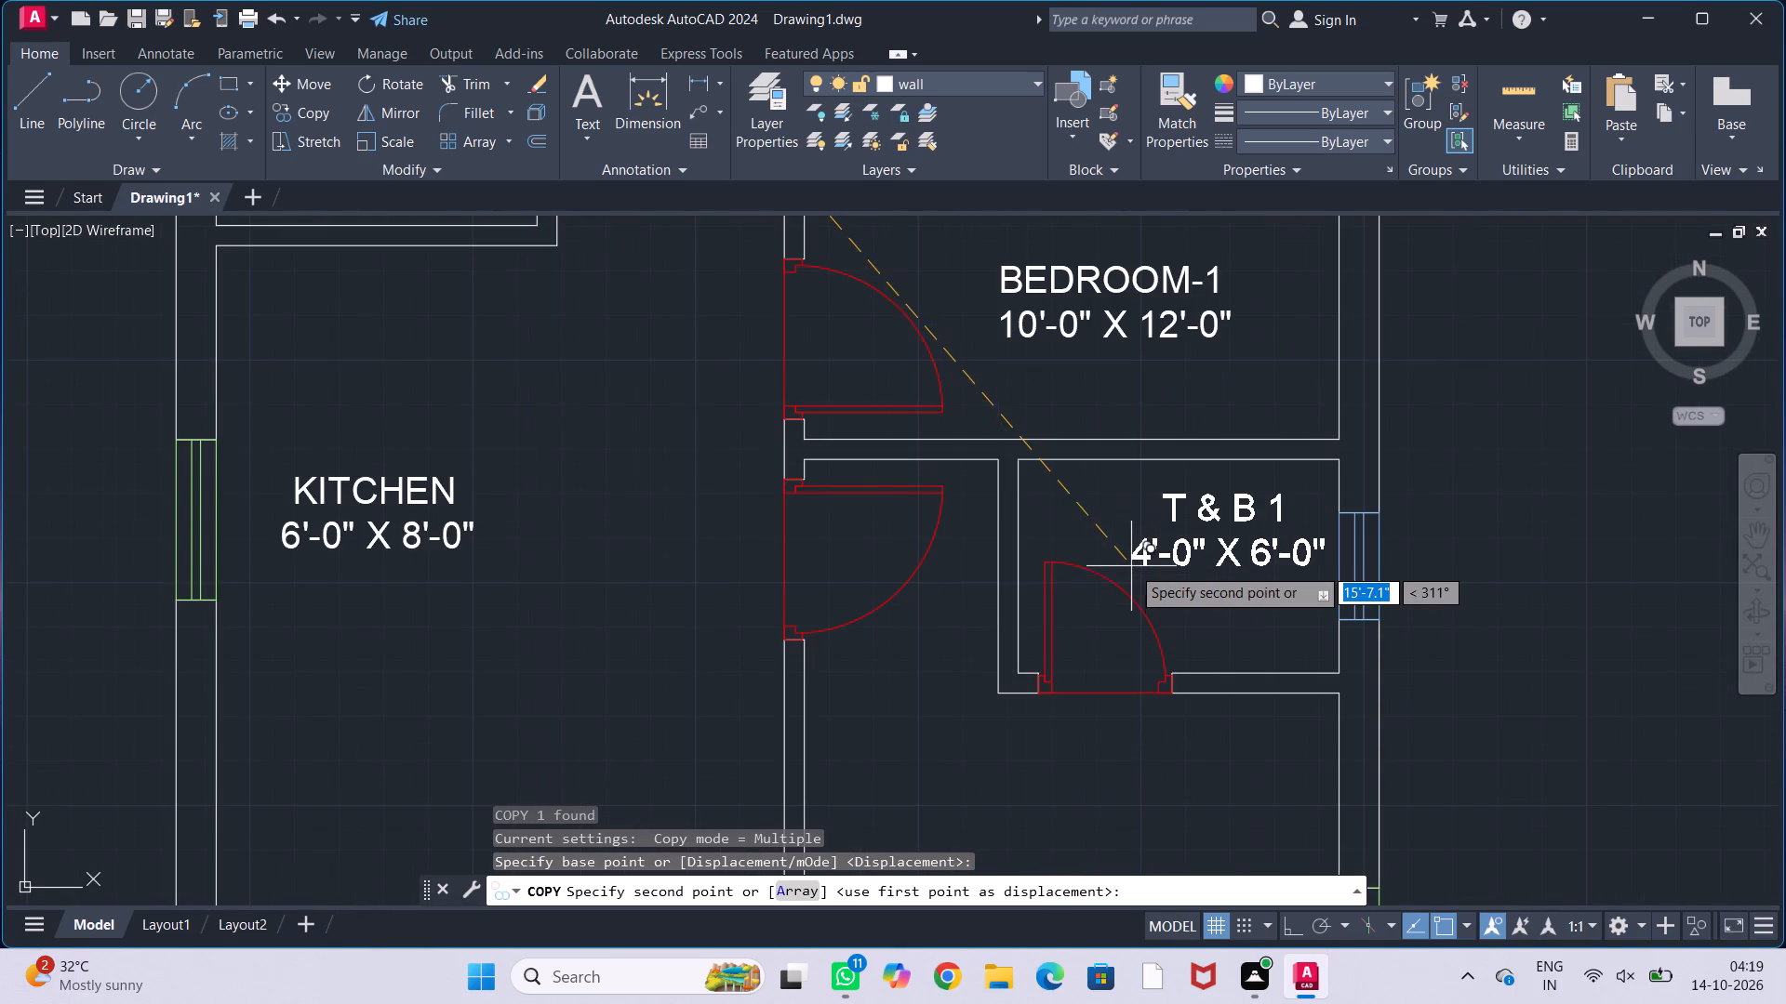
{"action": "left_click", "coordinate": [1129, 566]}
{"action": "key", "text": "Escape"}
{"action": "key", "text": "Escape"}
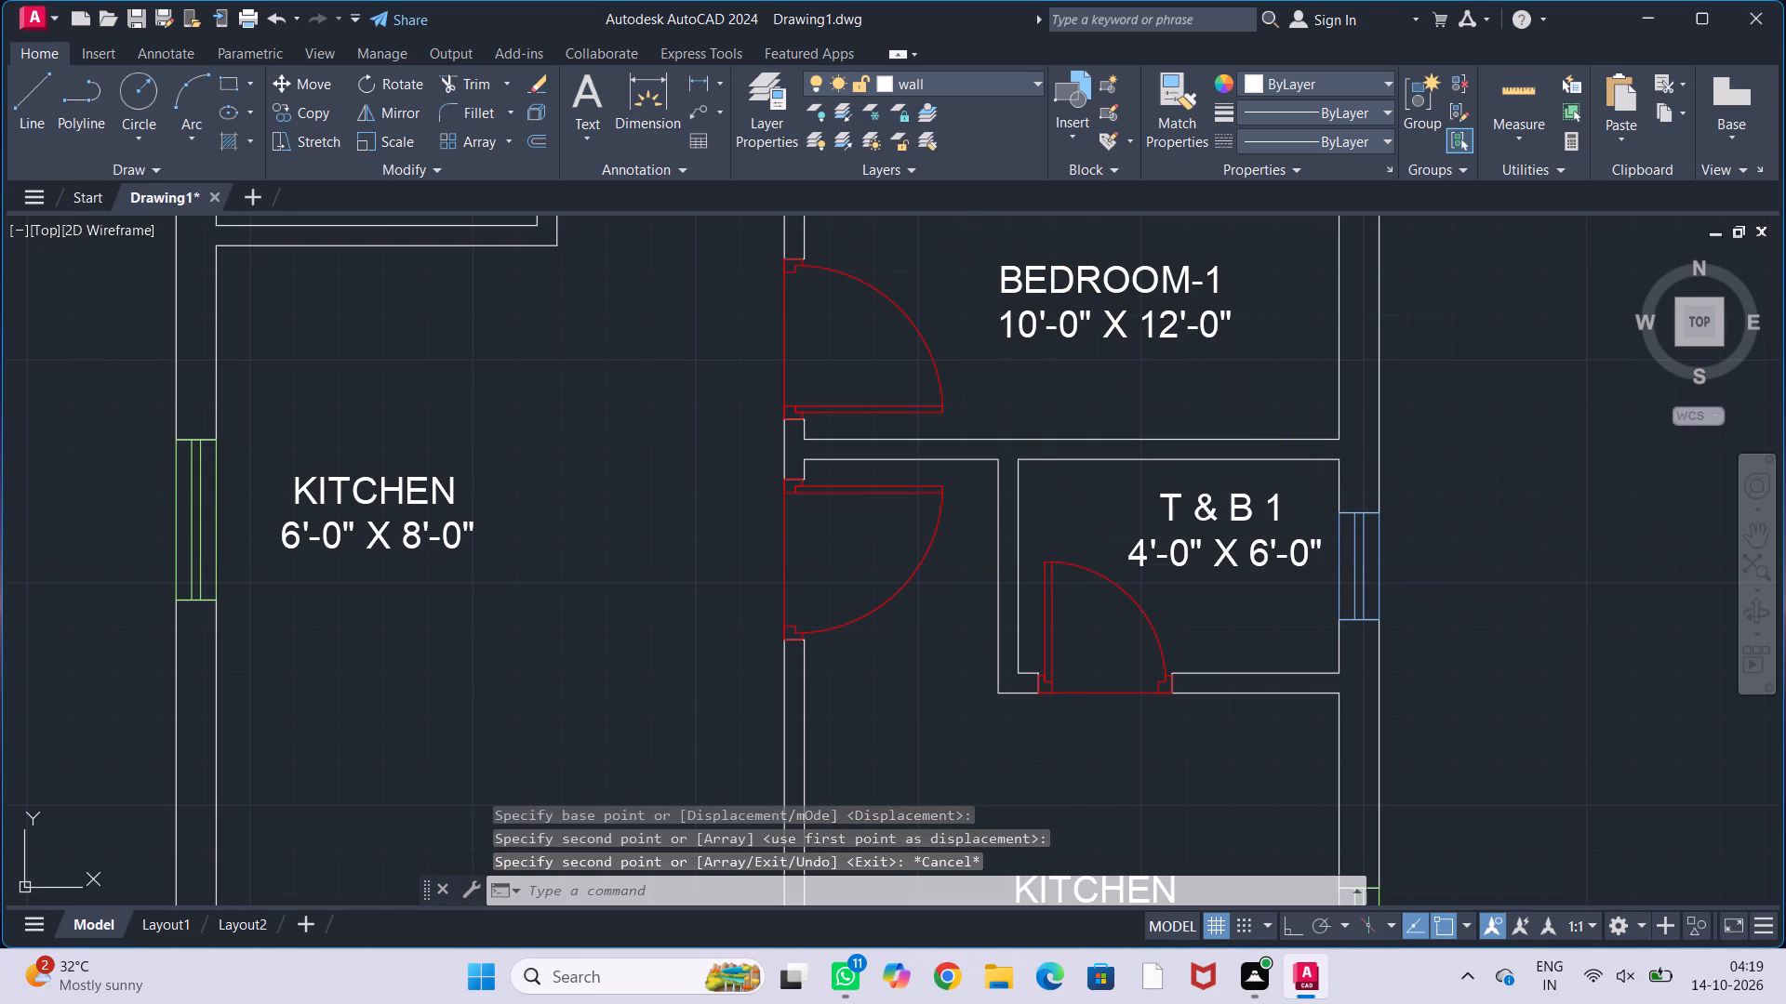
{"action": "key", "text": "Escape"}
{"action": "key", "text": "Escape"}
Change the room name to BEDROOM-2 in the KITCHEN label of the room below the second bathroom.
{"action": "scroll", "coordinate": [1446, 535], "scroll_direction": "down", "scroll_amount": 1}
{"action": "middle_click_drag", "start_coordinate": [1460, 565], "coordinate": [1371, 484]}
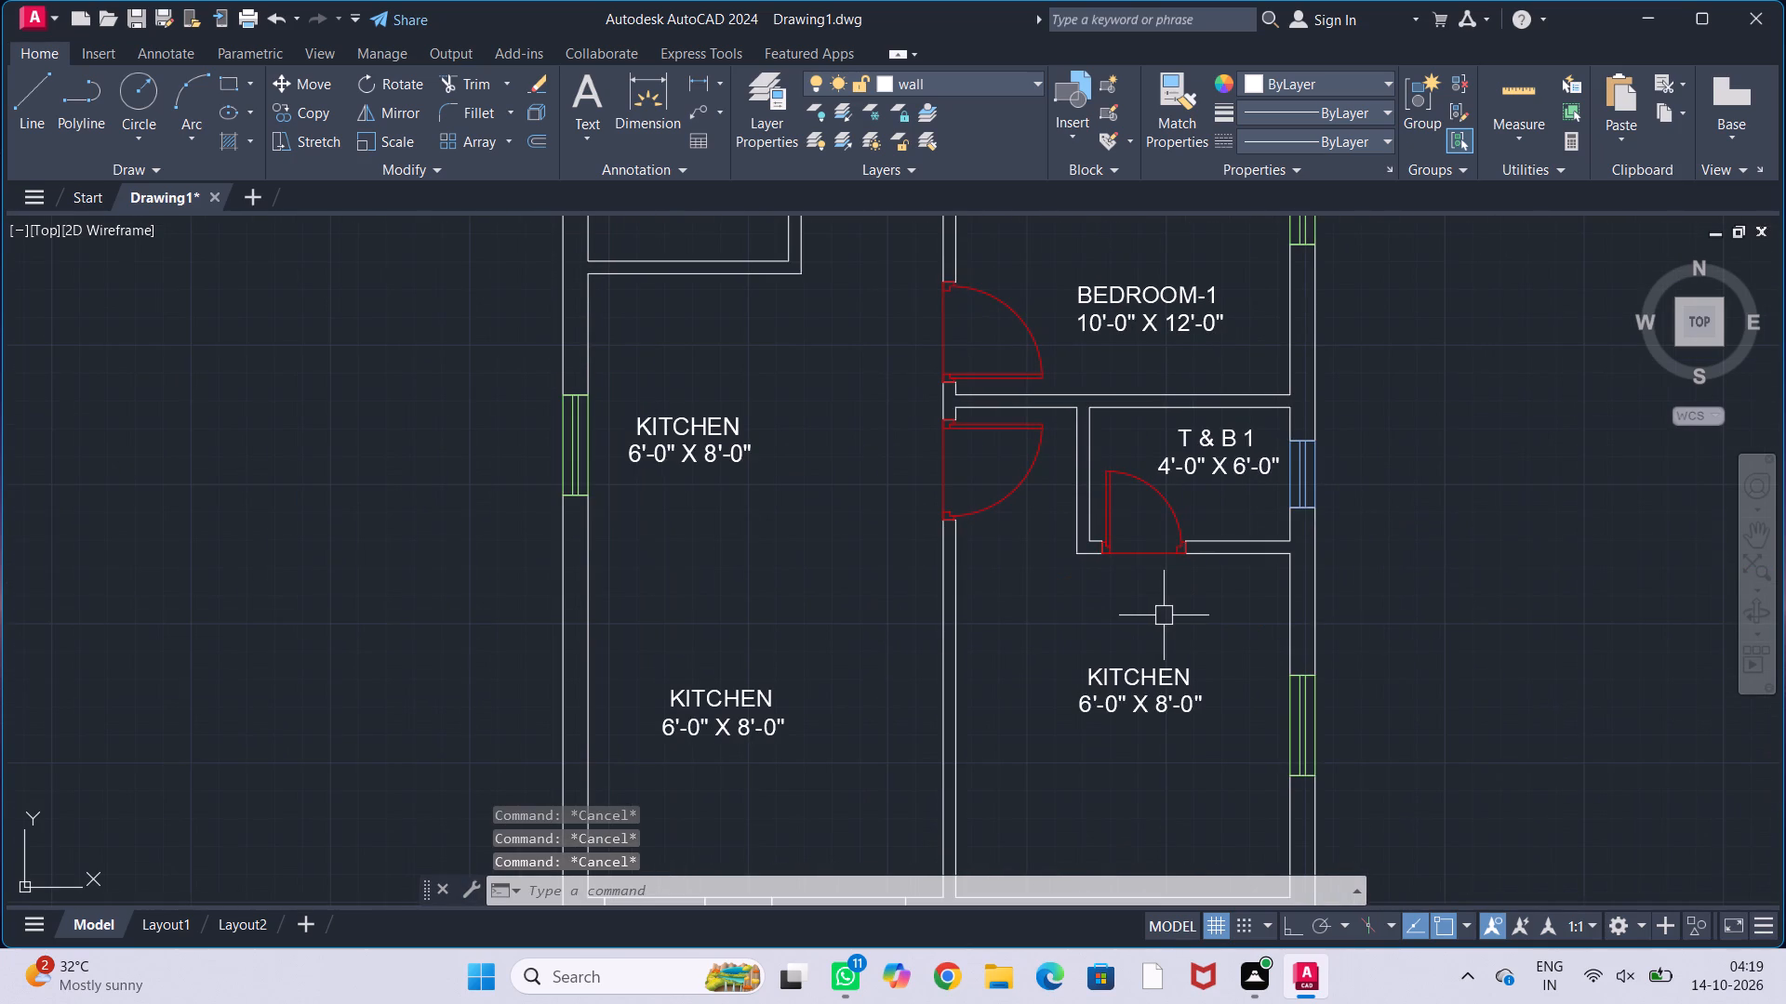
{"action": "scroll", "coordinate": [1117, 548], "scroll_direction": "down", "scroll_amount": 1}
{"action": "middle_click_drag", "start_coordinate": [1159, 696], "coordinate": [1082, 565]}
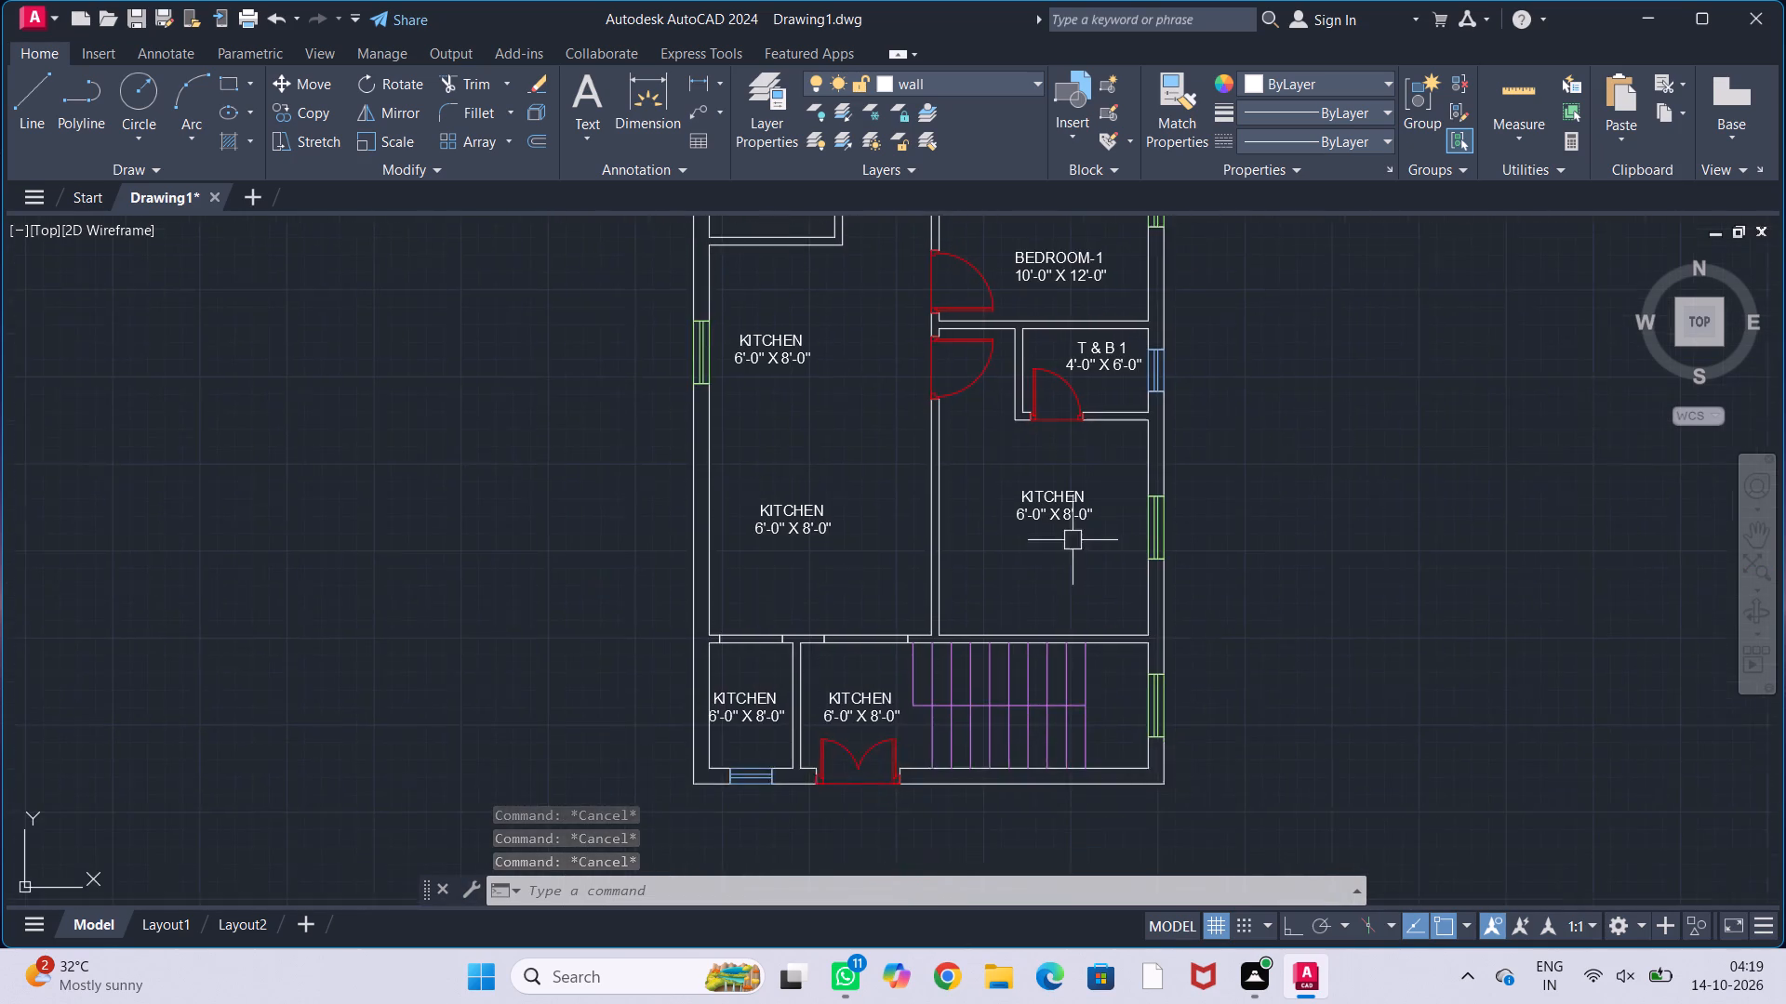
{"action": "scroll", "coordinate": [1071, 523], "scroll_direction": "up", "scroll_amount": 2}
{"action": "double_click", "coordinate": [1060, 501]}
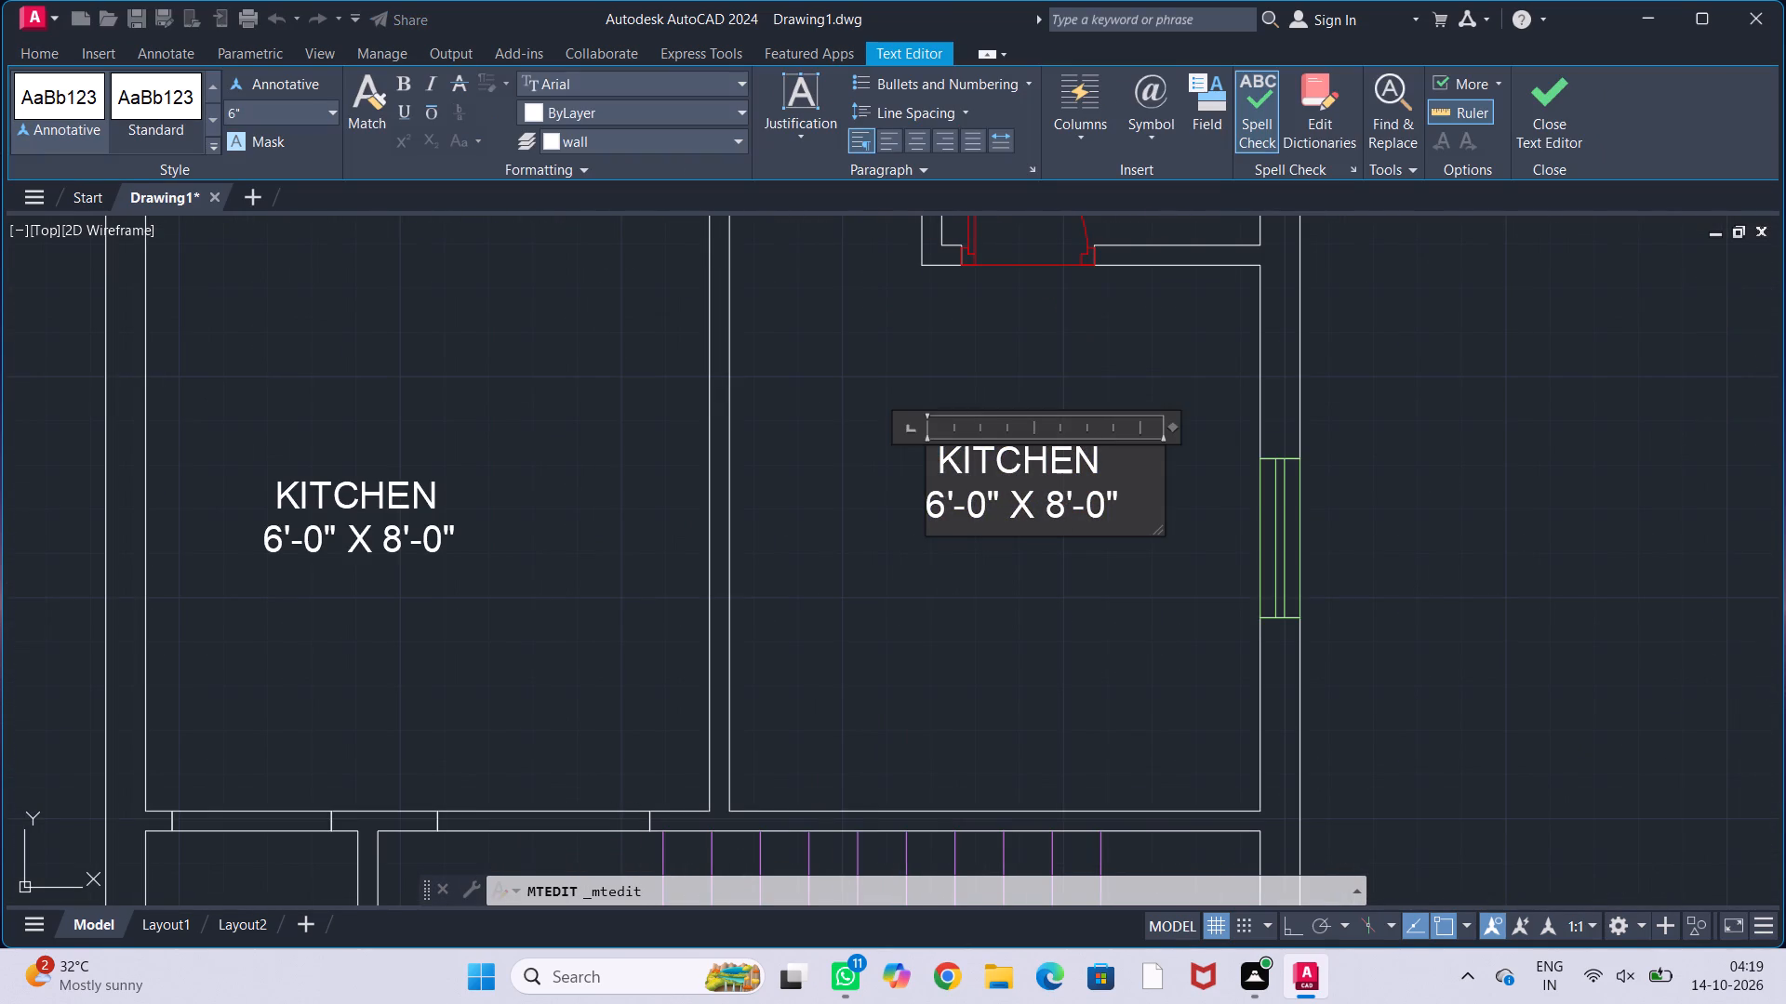
{"action": "left_click", "coordinate": [1096, 465]}
{"action": "key", "text": "BackSpace"}
{"action": "key", "text": "BackSpace"}
{"action": "key", "text": "BackSpace"}
{"action": "key", "text": "BackSpace"}
{"action": "key", "text": "BackSpace"}
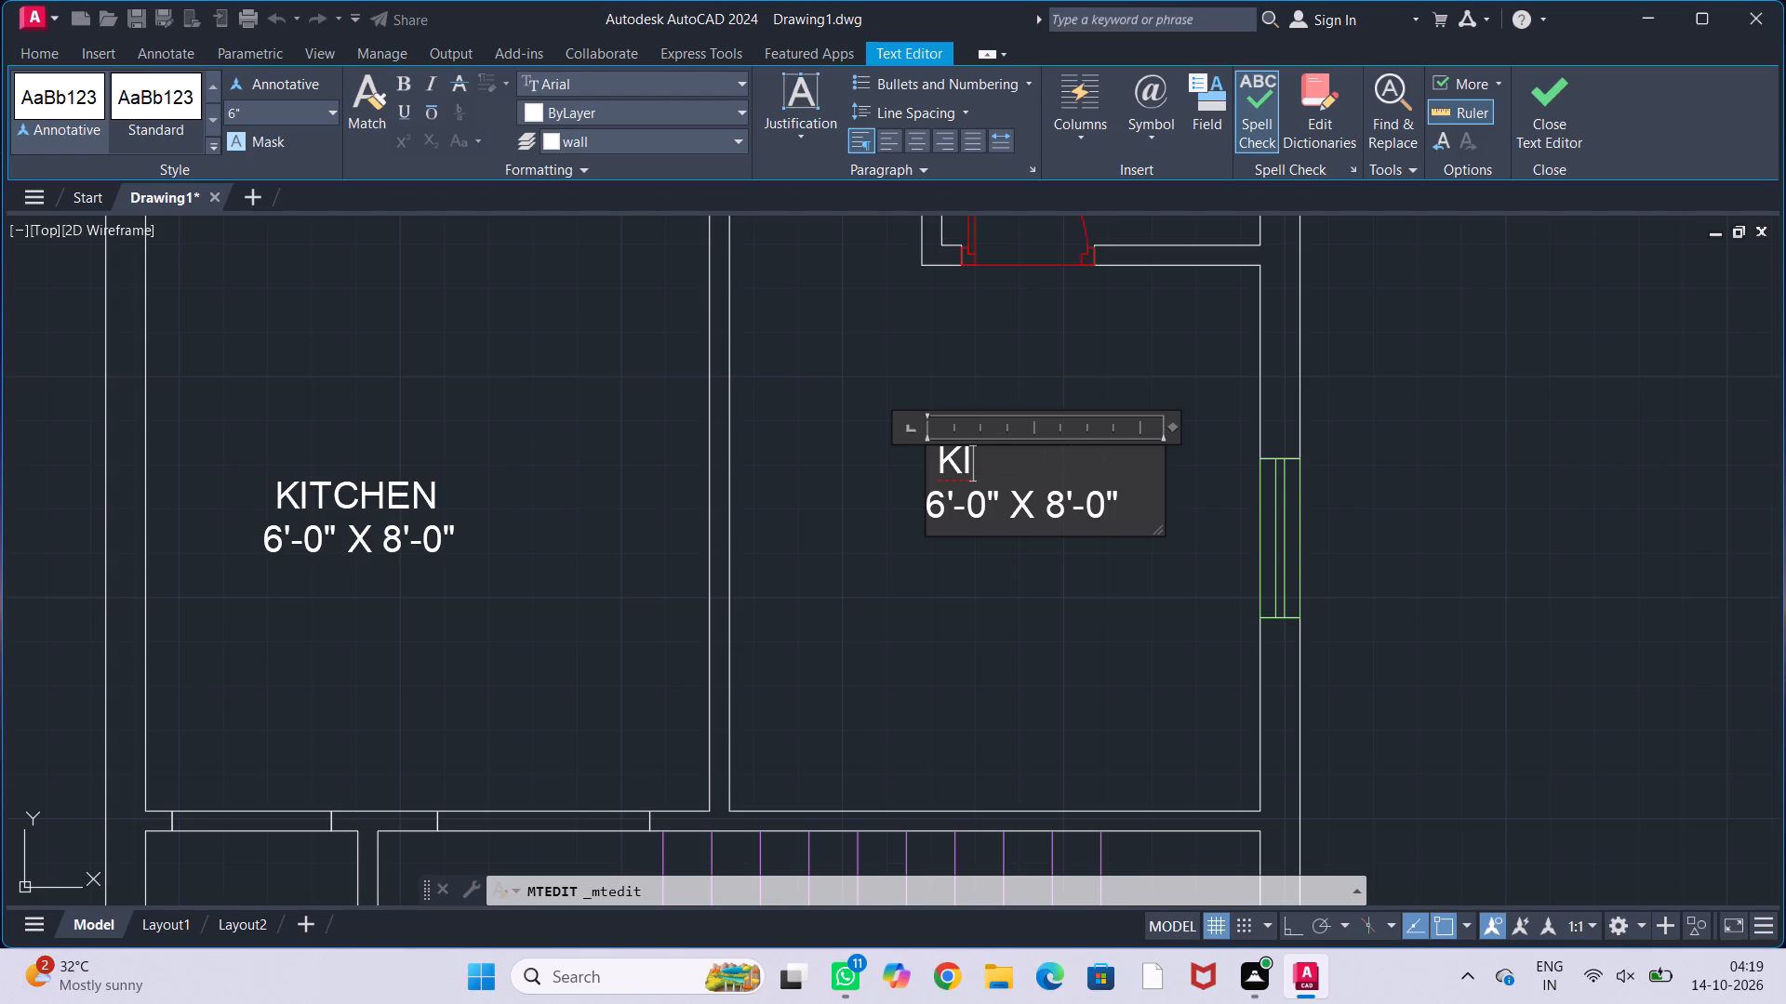
{"action": "key", "text": "BackSpace"}
{"action": "key", "text": "BackSpace"}
{"action": "key", "text": "BackSpace"}
{"action": "type", "text": "BEDROOM"}
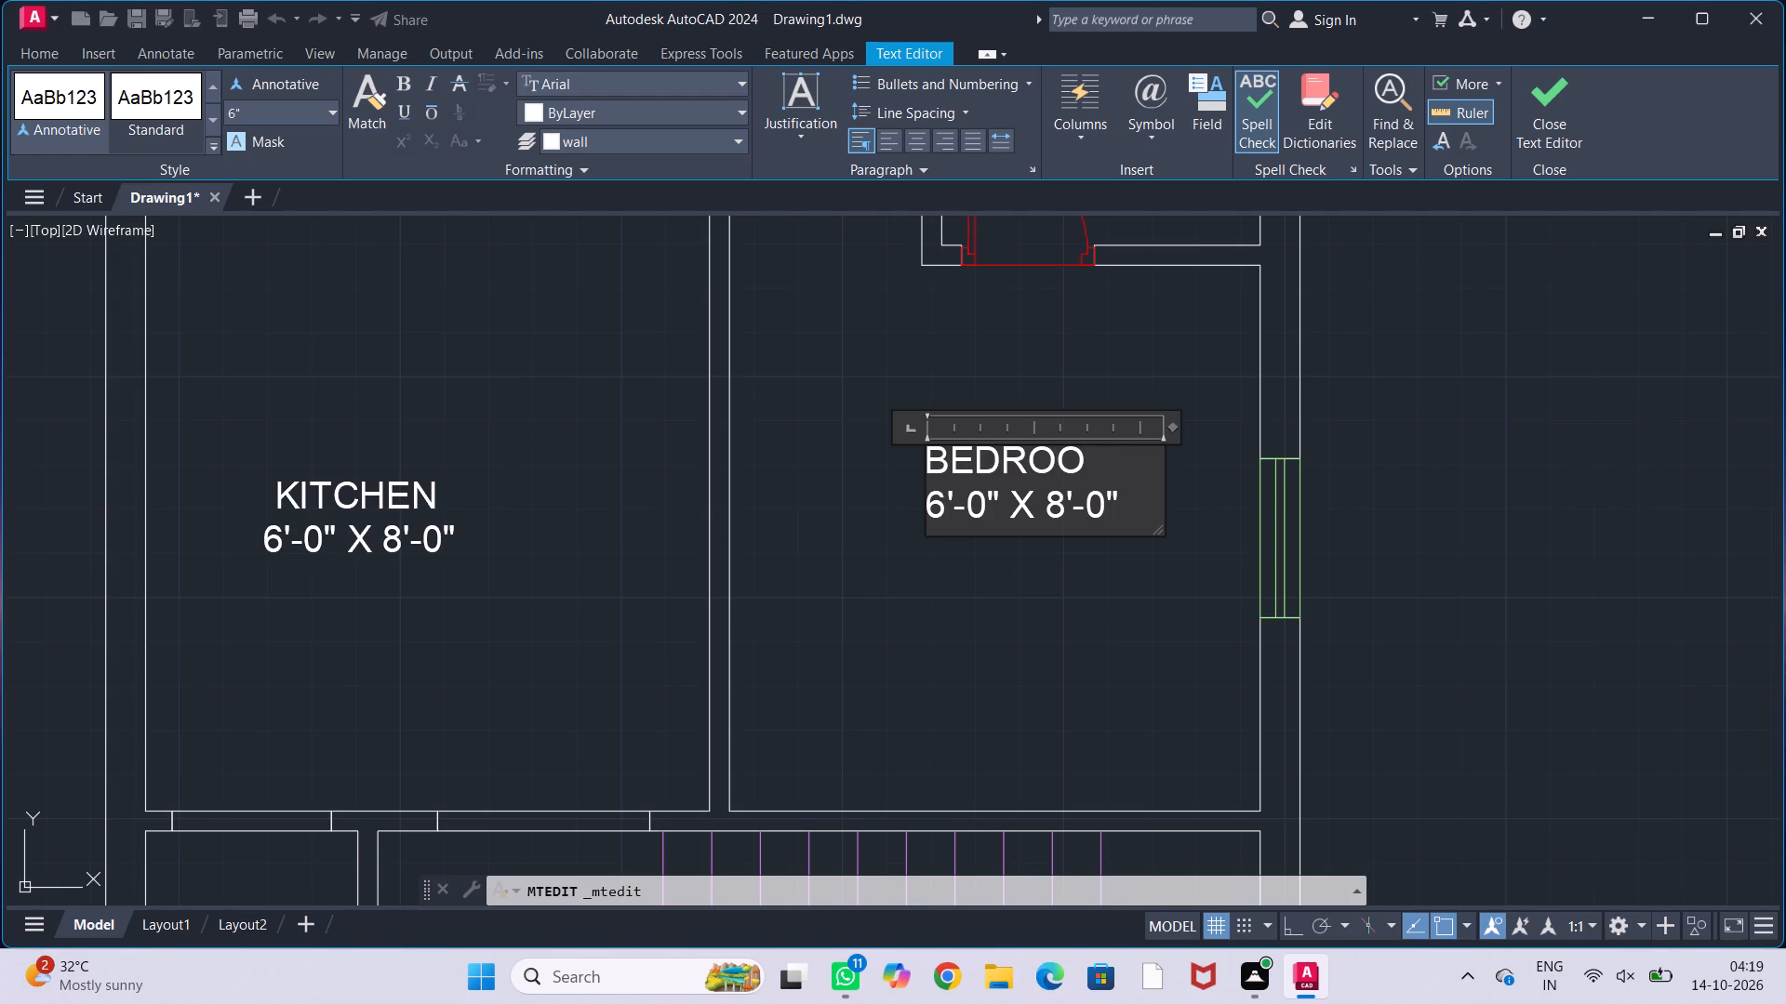
{"action": "type", "text": "-2"}
Set the size in the BEDROOM-2 label to 10'-0" X 10'-0" and finish editing.
{"action": "left_click", "coordinate": [946, 507]}
{"action": "key", "text": "BackSpace"}
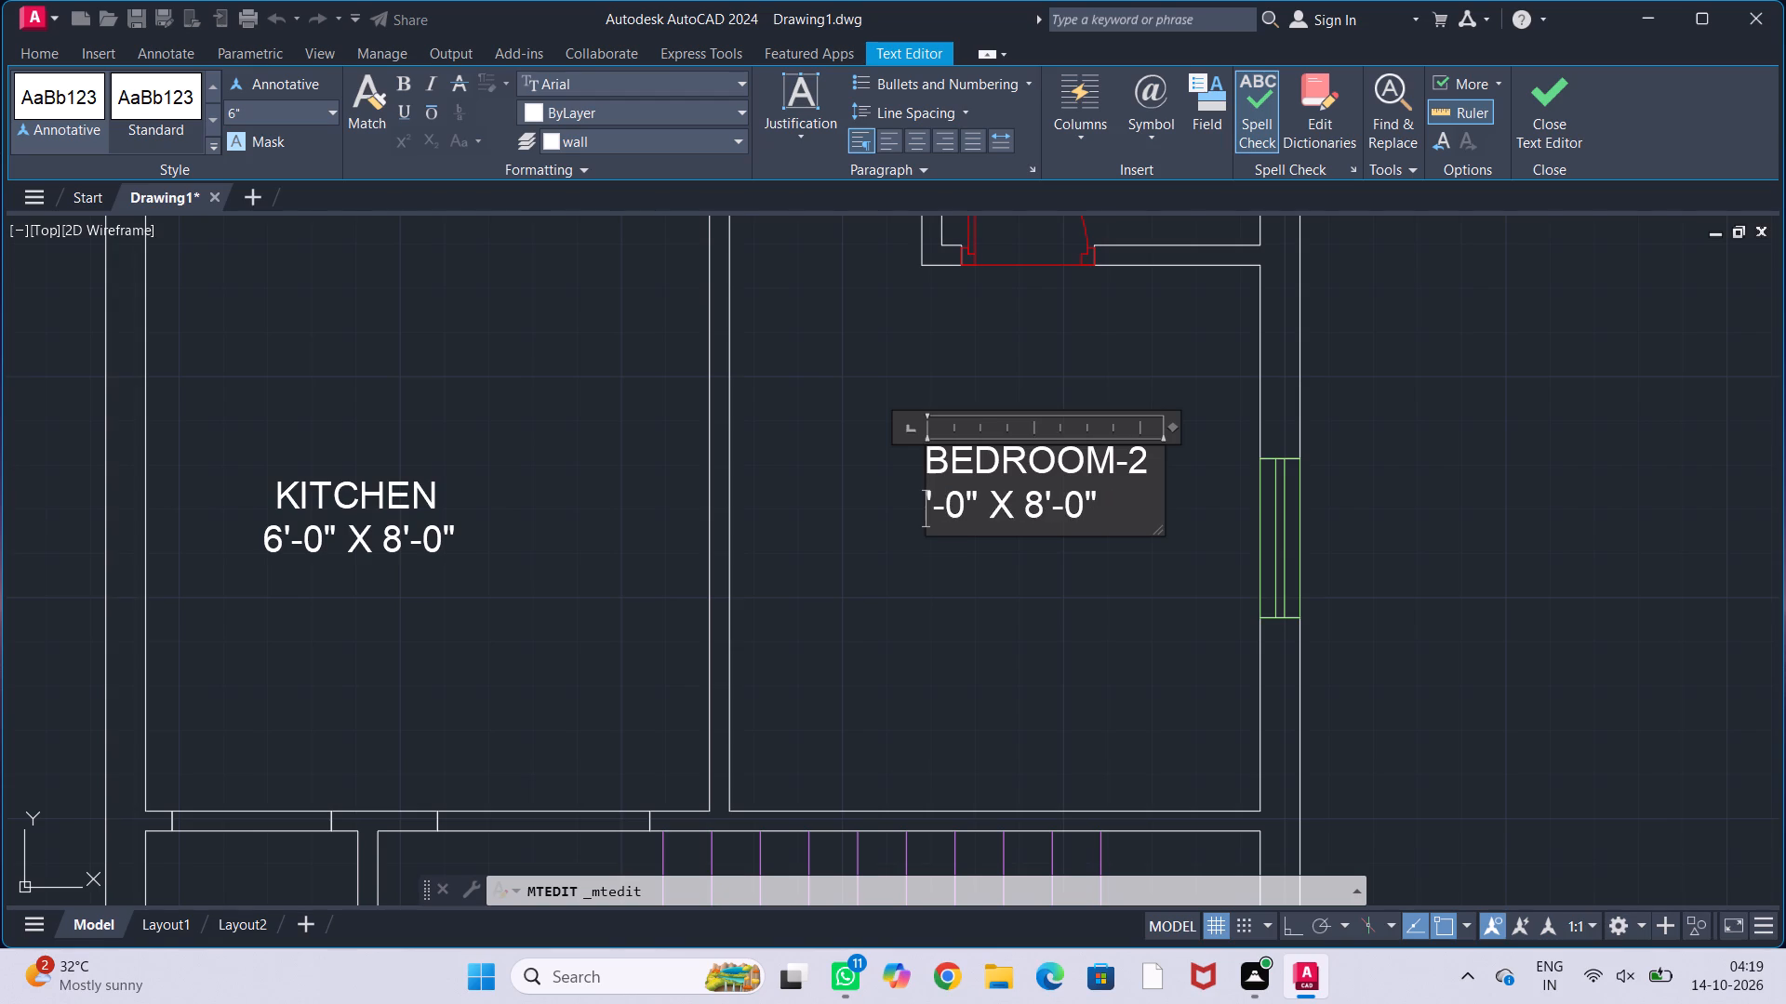
{"action": "type", "text": "10"}
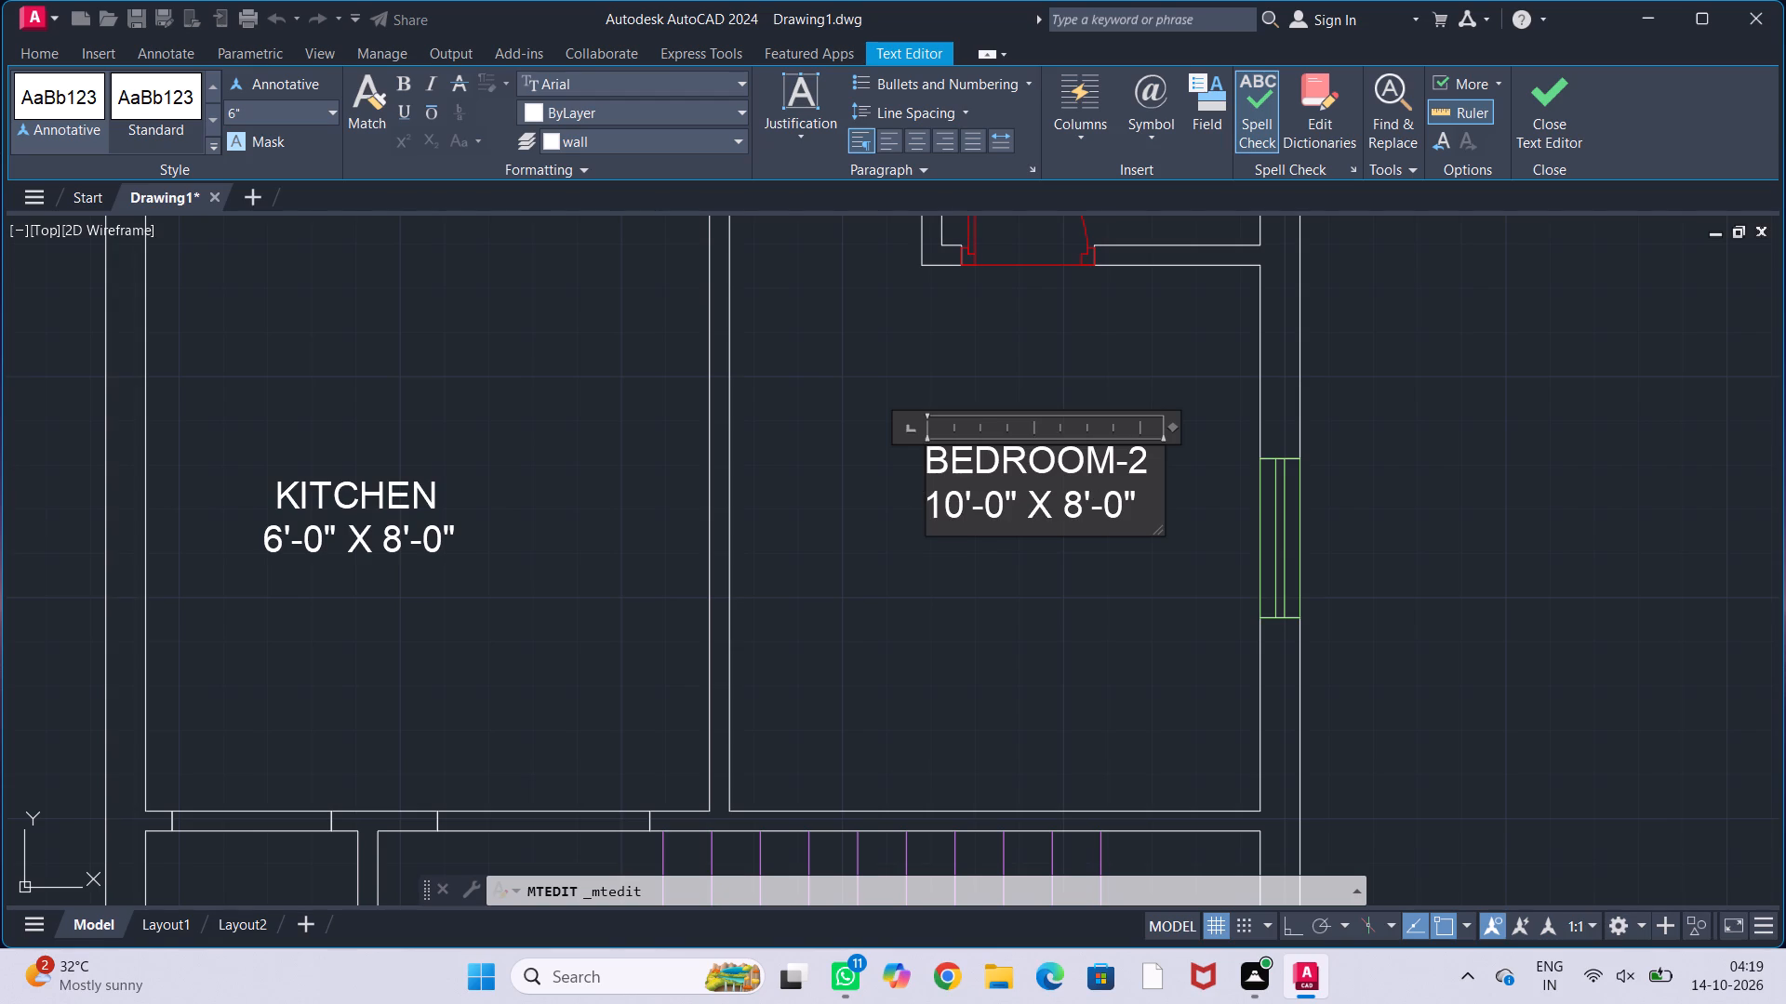
{"action": "left_click", "coordinate": [1082, 502]}
{"action": "key", "text": "BackSpace"}
{"action": "type", "text": "10"}
{"action": "left_click", "coordinate": [1103, 602]}
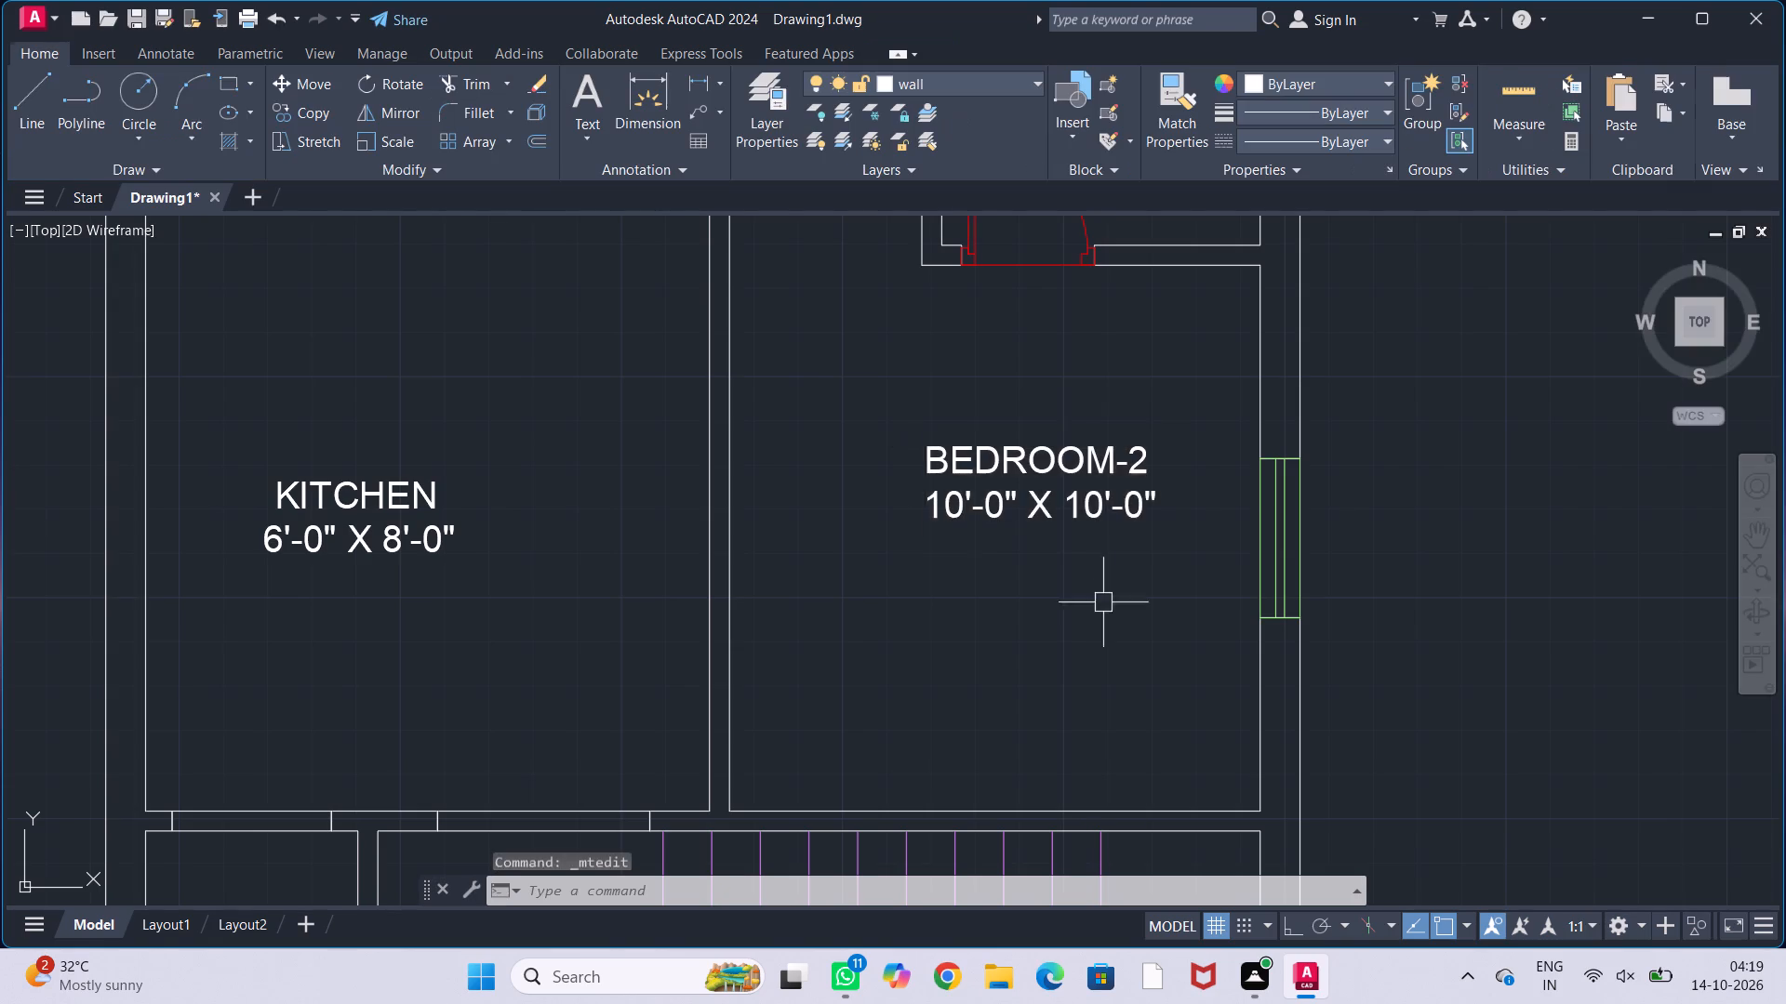
Replace the whole KITCHEN label in the large room beside BEDROOM-2 with LIVING, without a size line.
{"action": "scroll", "coordinate": [1096, 536], "scroll_direction": "down", "scroll_amount": 2}
{"action": "middle_click_drag", "start_coordinate": [1075, 578], "coordinate": [1093, 567]}
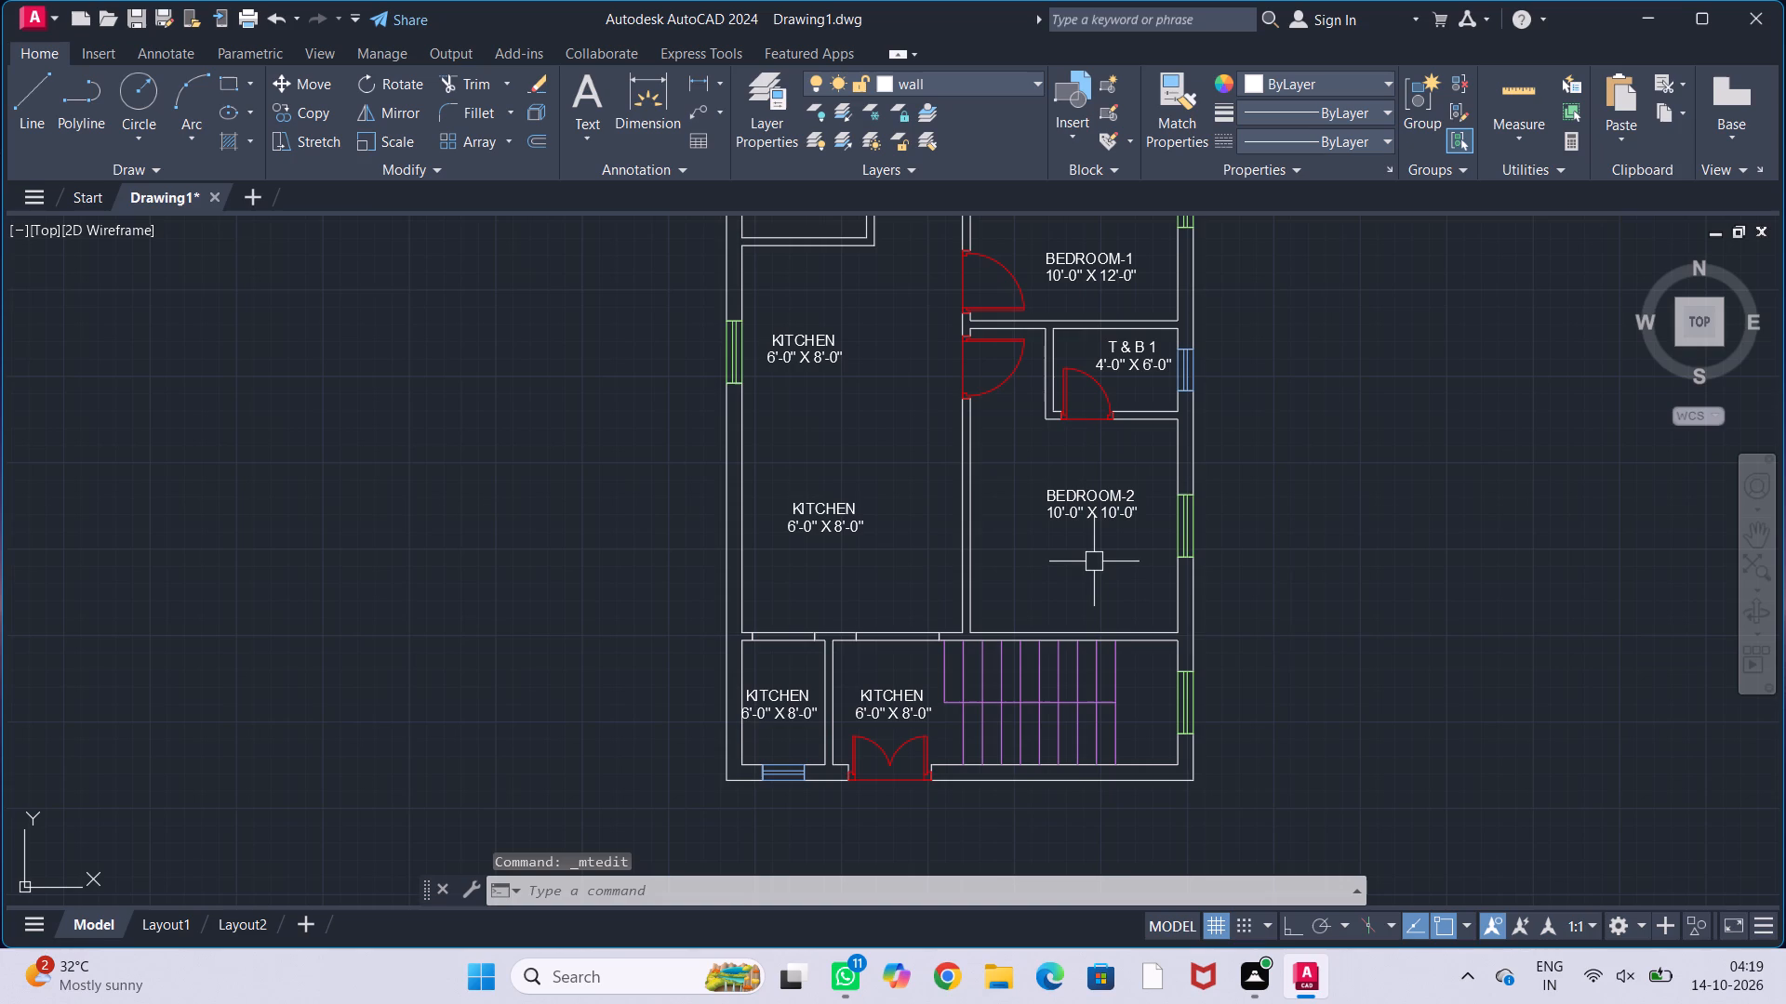
{"action": "double_click", "coordinate": [824, 522]}
{"action": "scroll", "coordinate": [831, 515], "scroll_direction": "up", "scroll_amount": 2}
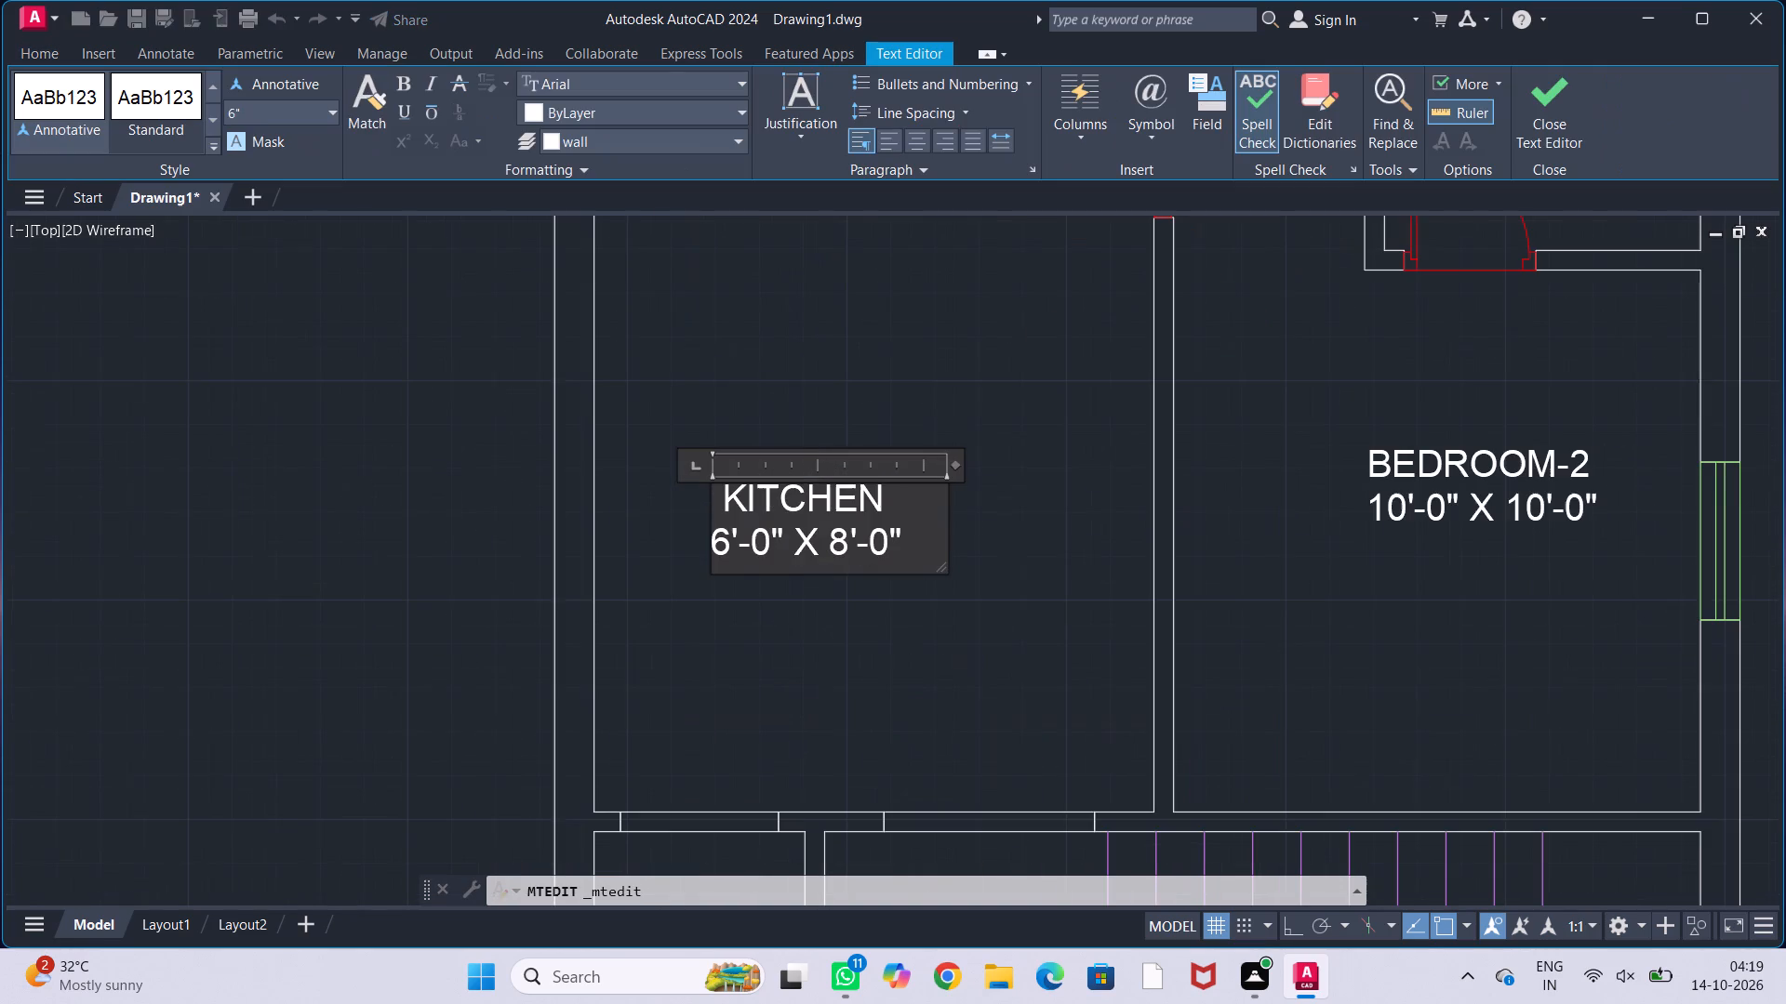
{"action": "left_click_drag", "start_coordinate": [906, 535], "coordinate": [709, 535]}
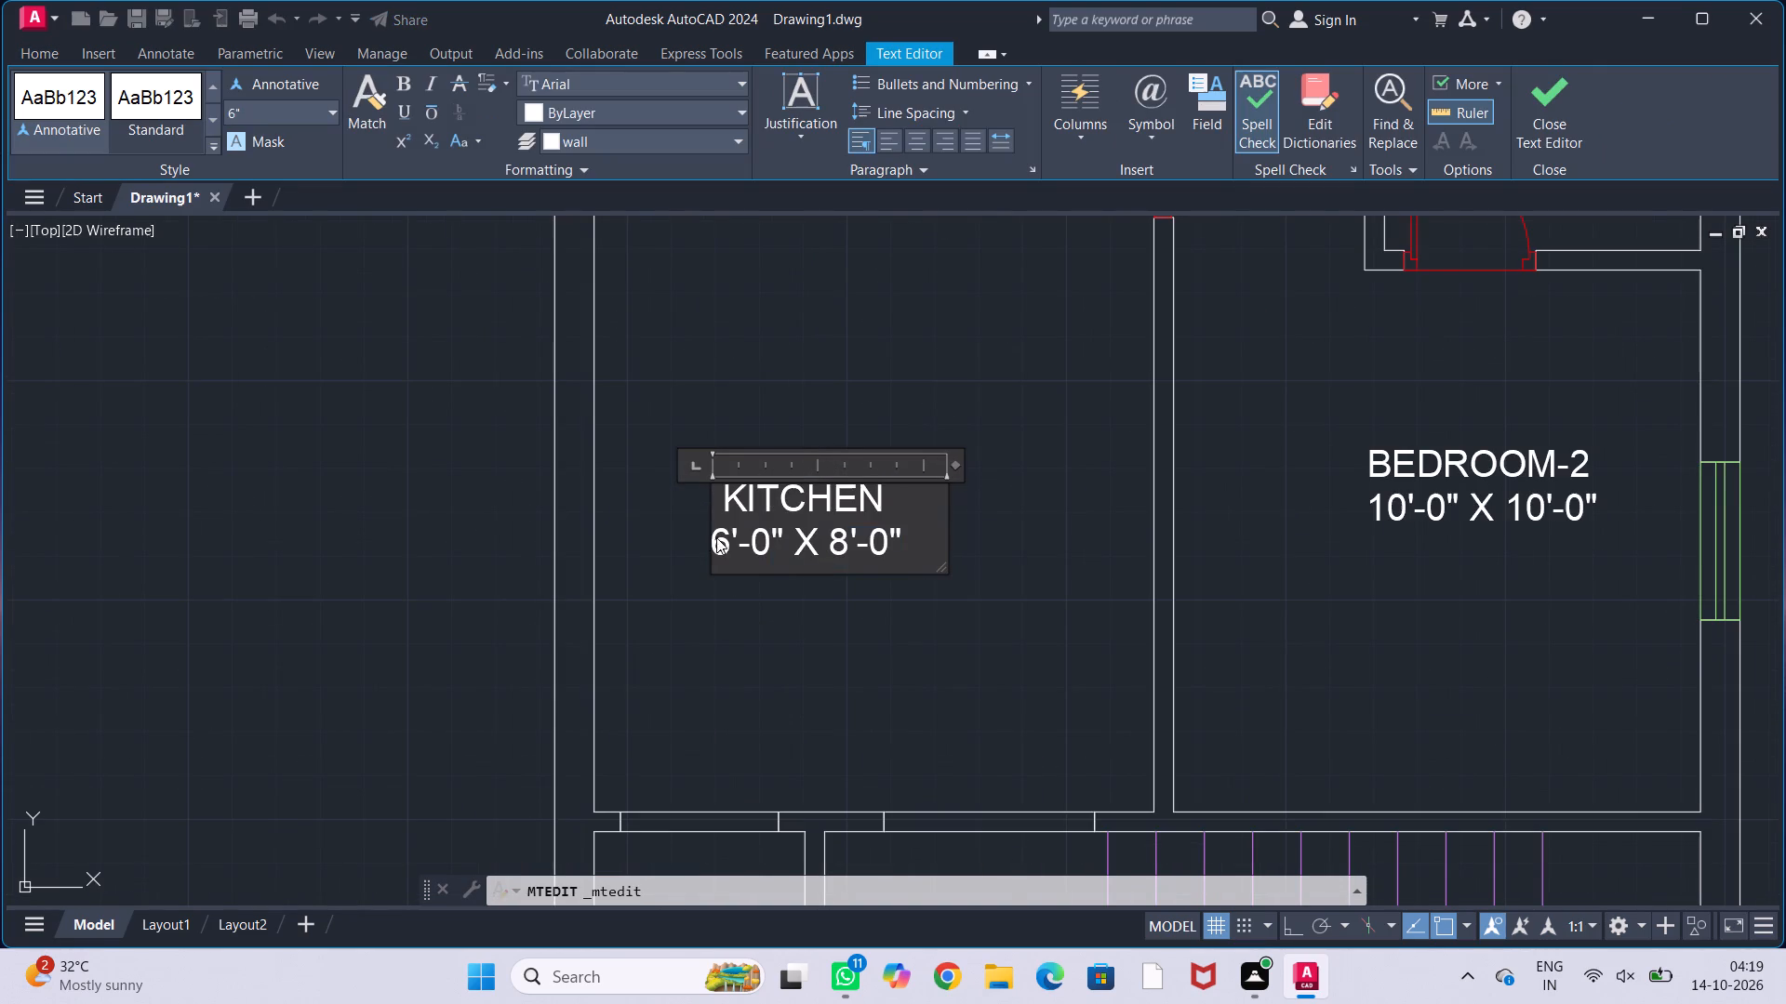
{"action": "key", "text": "BackSpace"}
{"action": "key", "text": "BackSpace"}
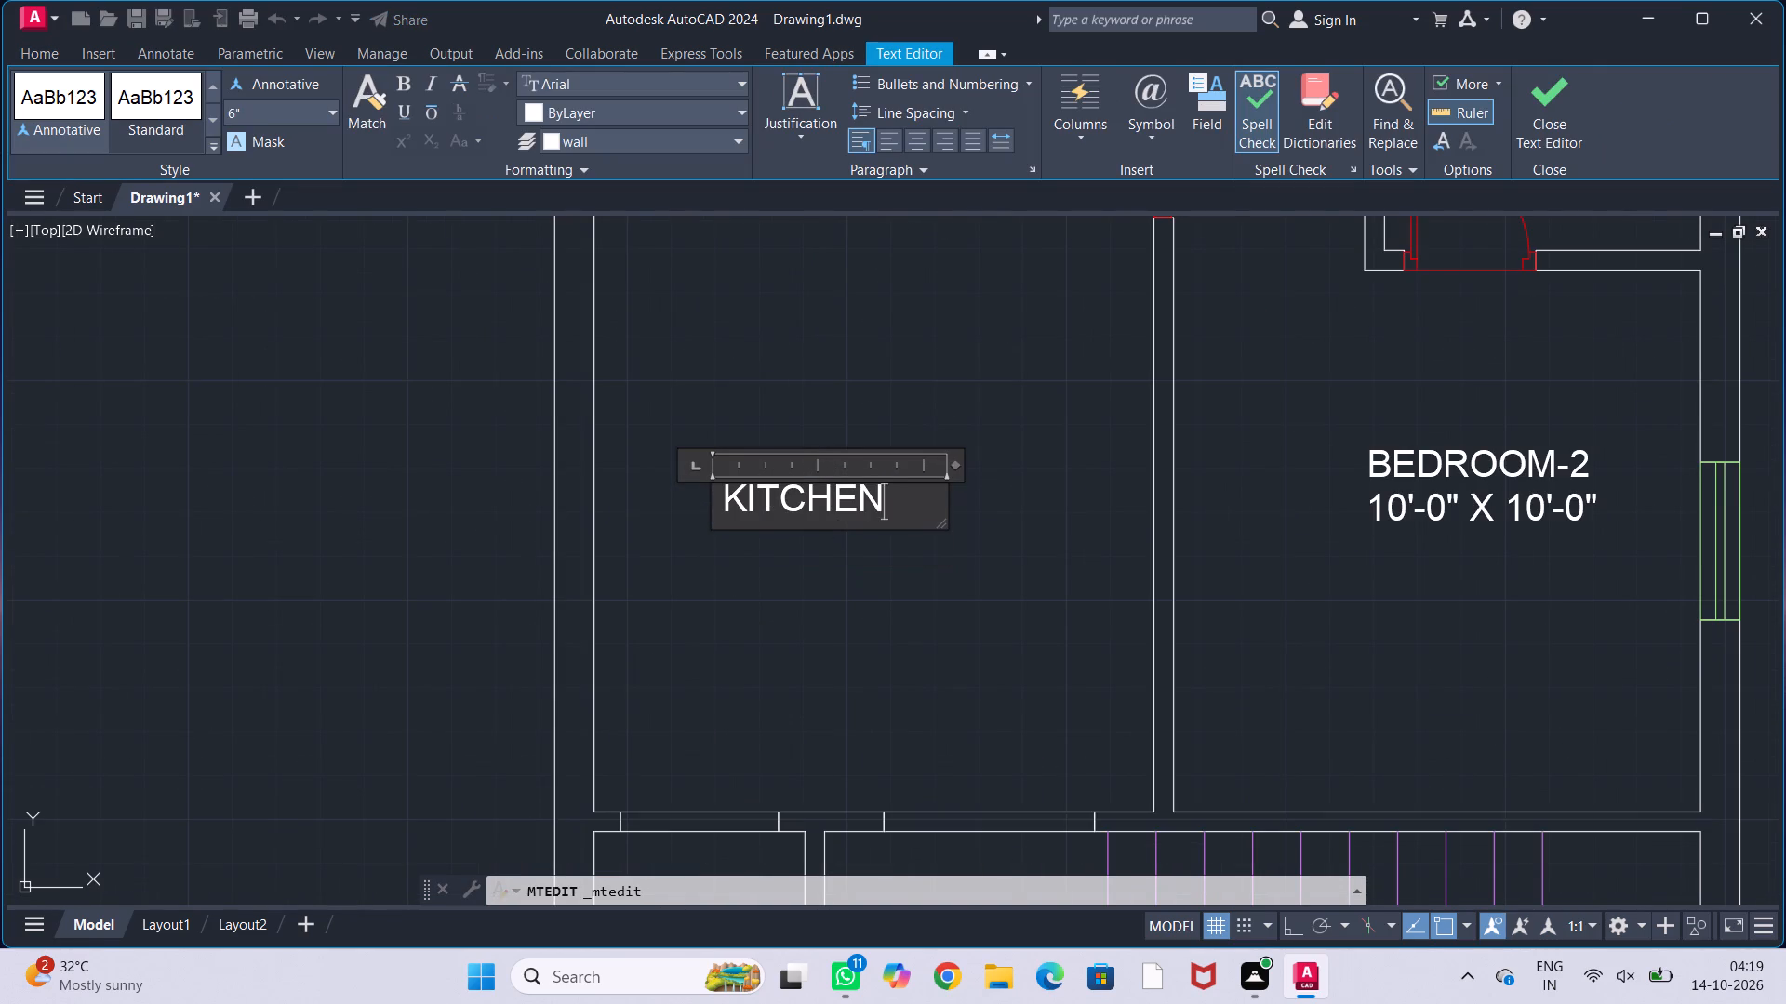
{"action": "key", "text": "BackSpace"}
{"action": "key", "text": "BackSpace"}
{"action": "key", "text": "BackSpace"}
{"action": "key", "text": "BackSpace"}
{"action": "key", "text": "BackSpace"}
{"action": "key", "text": "BackSpace"}
{"action": "key", "text": "BackSpace"}
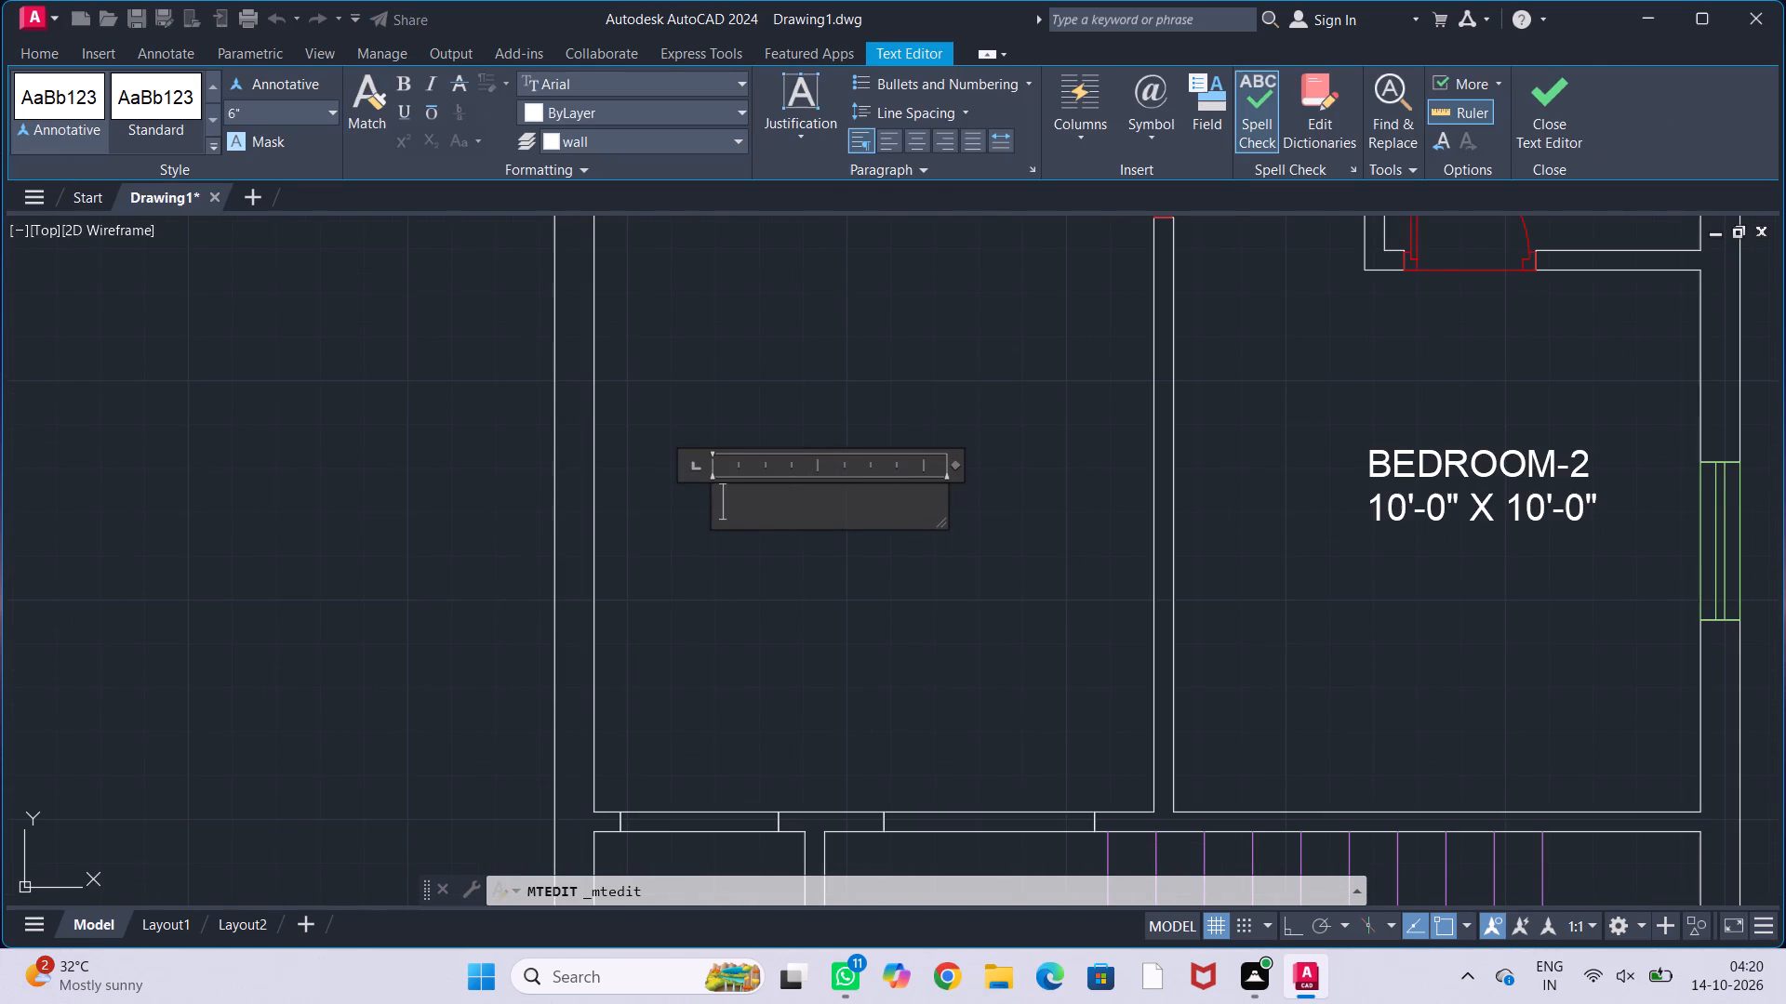
{"action": "type", "text": "LIVING"}
{"action": "left_click", "coordinate": [813, 642]}
Replace the whole KITCHEN label above LIVING with DINING, without a size line.
{"action": "scroll", "coordinate": [838, 619], "scroll_direction": "down", "scroll_amount": 1}
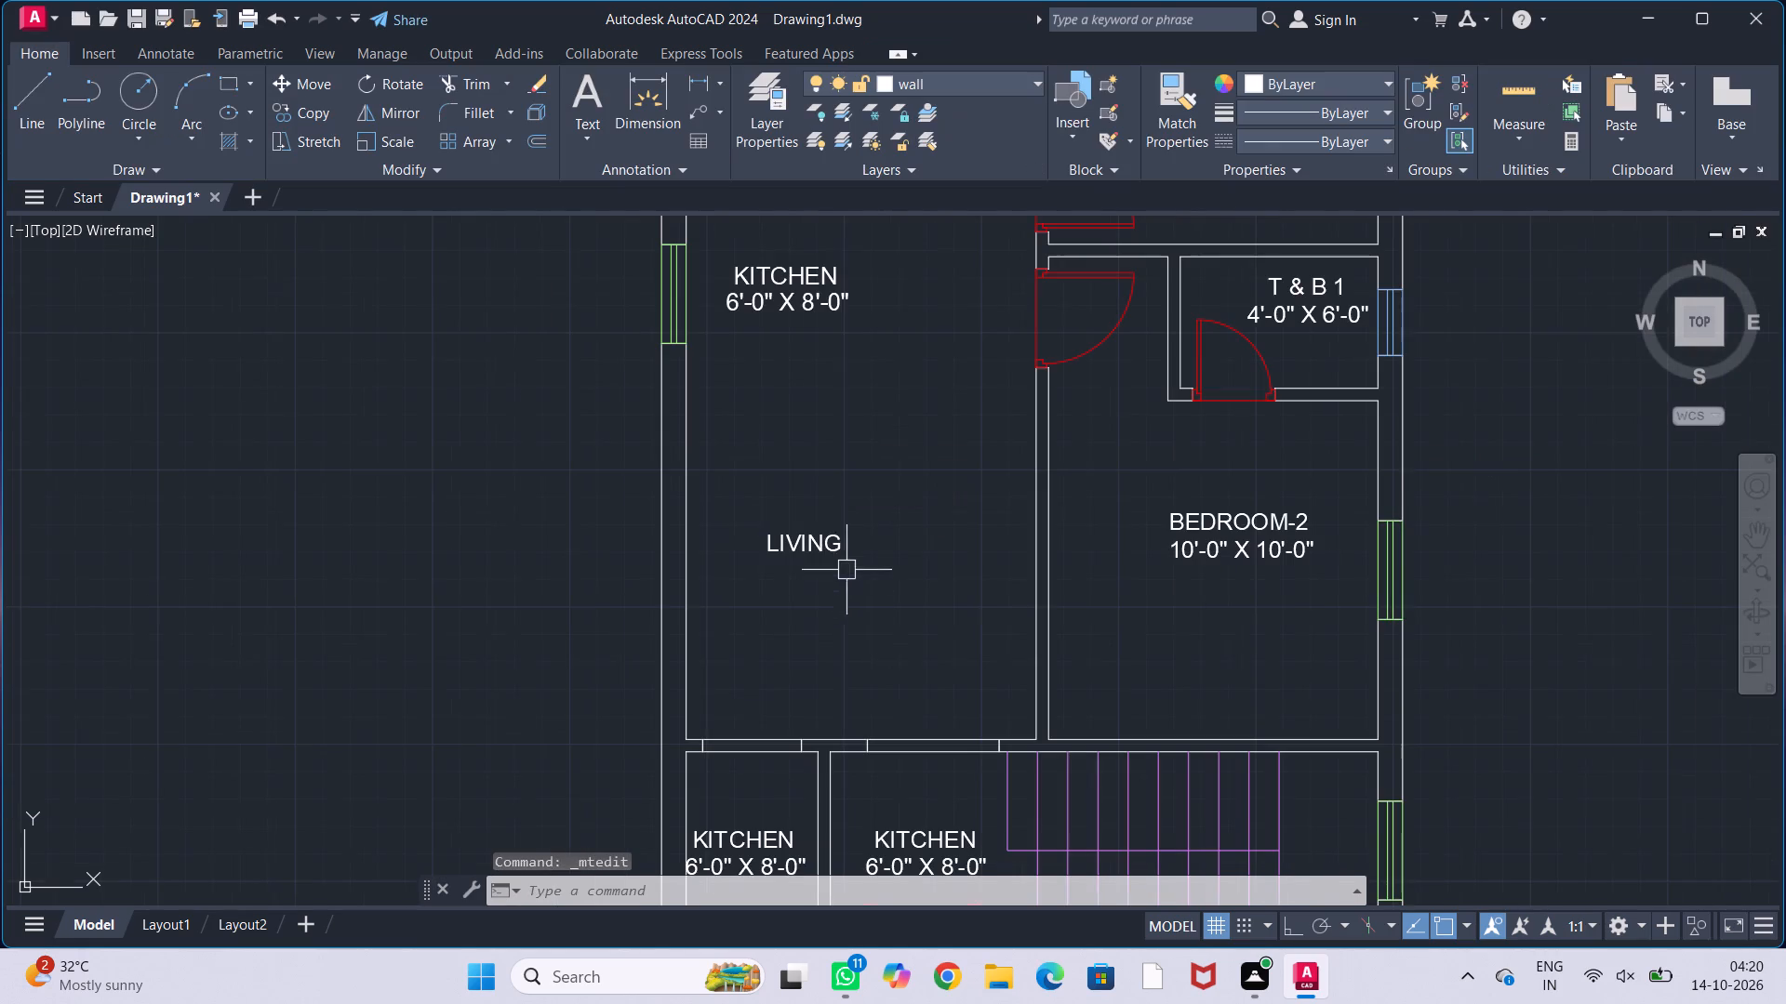
{"action": "middle_click_drag", "start_coordinate": [876, 440], "coordinate": [898, 579]}
{"action": "scroll", "coordinate": [794, 416], "scroll_direction": "up", "scroll_amount": 2}
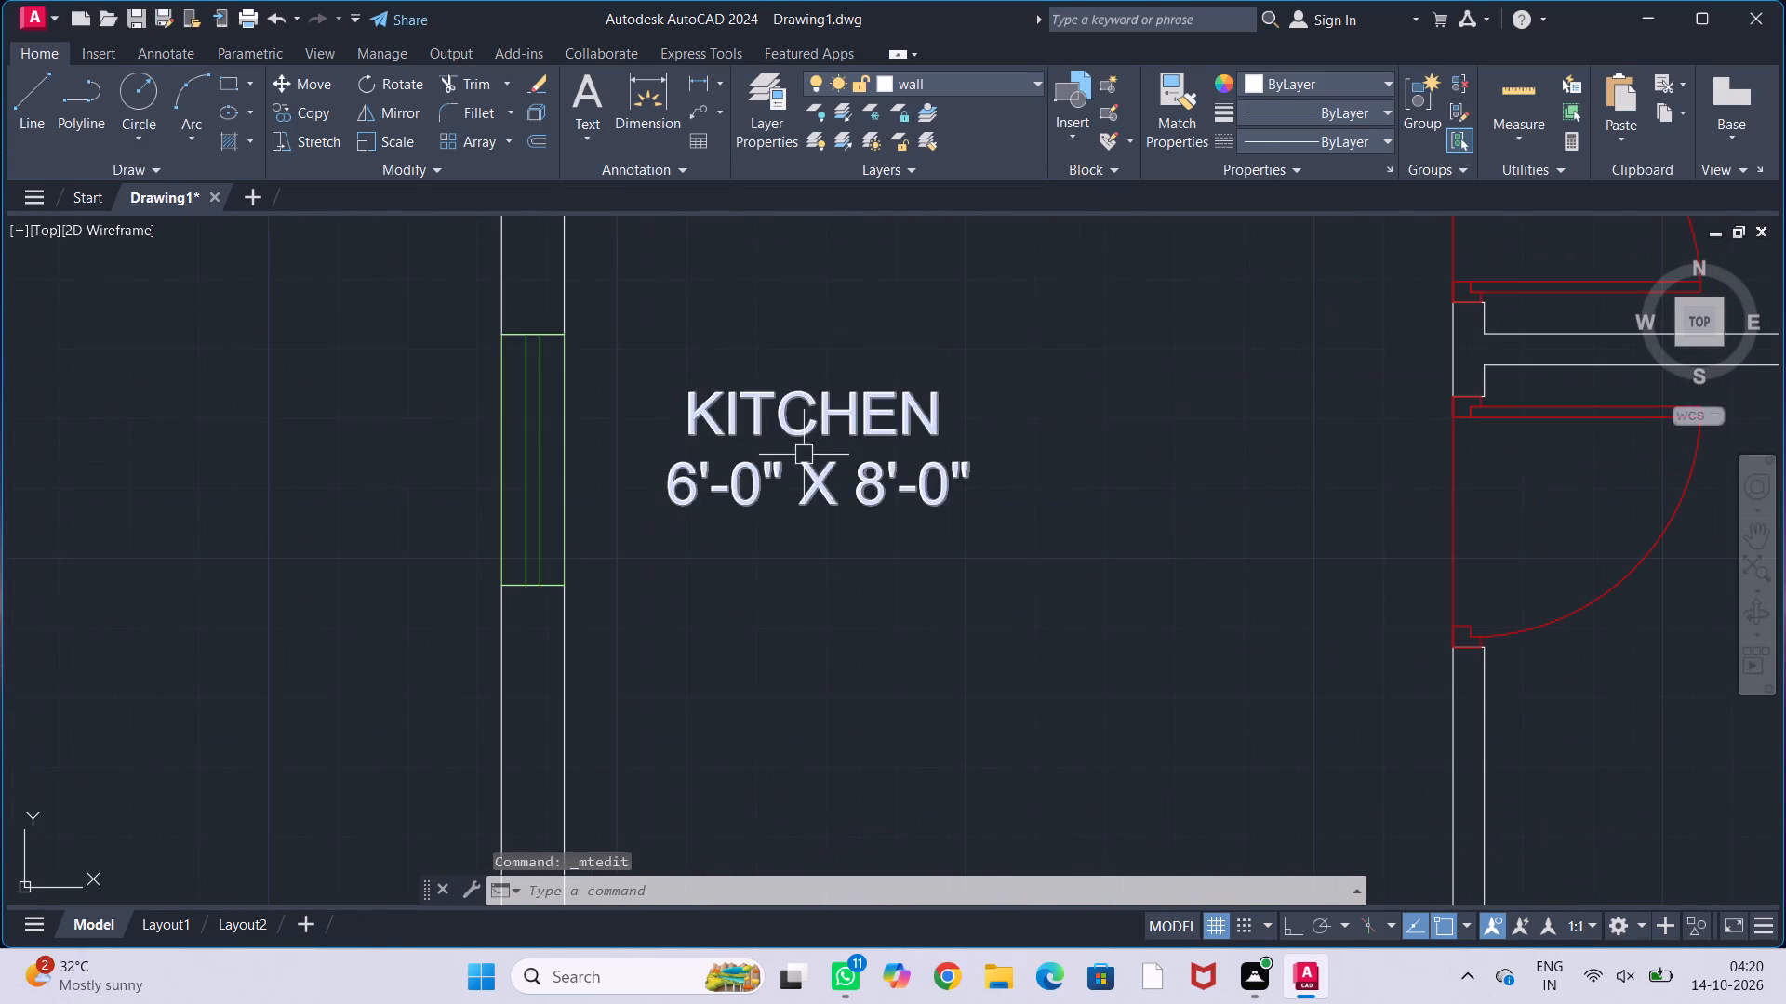
{"action": "double_click", "coordinate": [804, 454]}
{"action": "left_click_drag", "start_coordinate": [976, 477], "coordinate": [745, 483]}
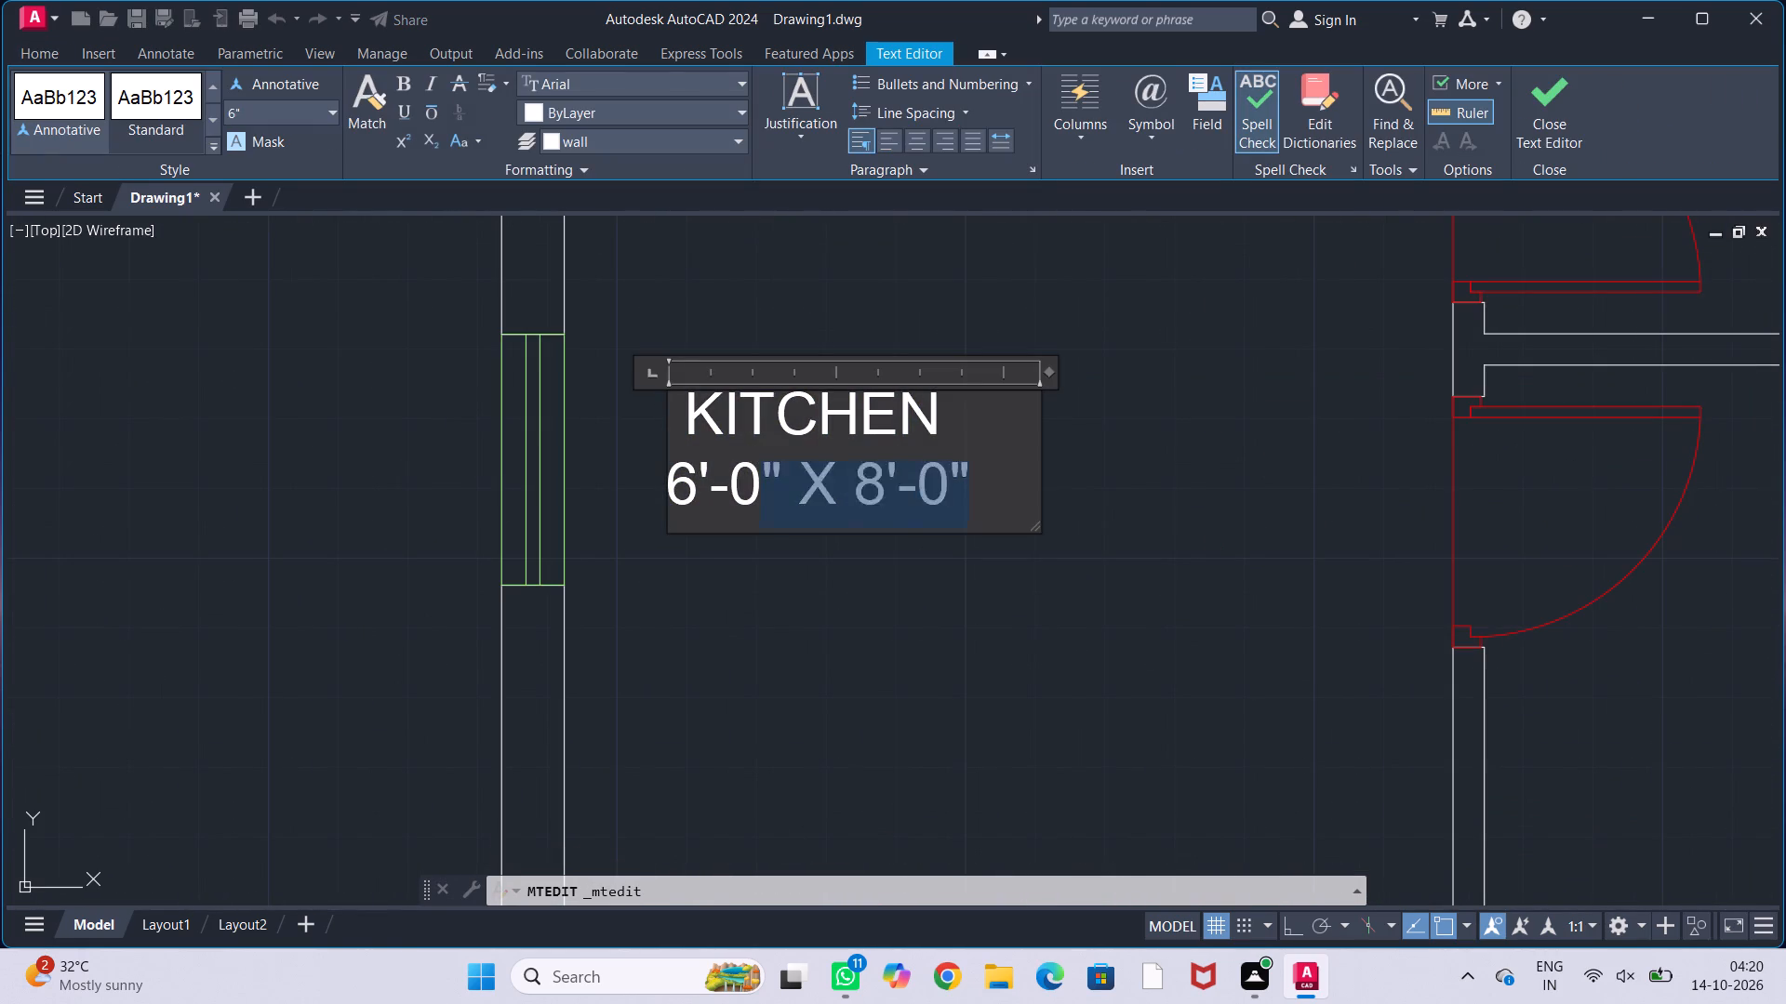
{"action": "left_click_drag", "start_coordinate": [745, 483], "coordinate": [656, 474]}
{"action": "key", "text": "BackSpace"}
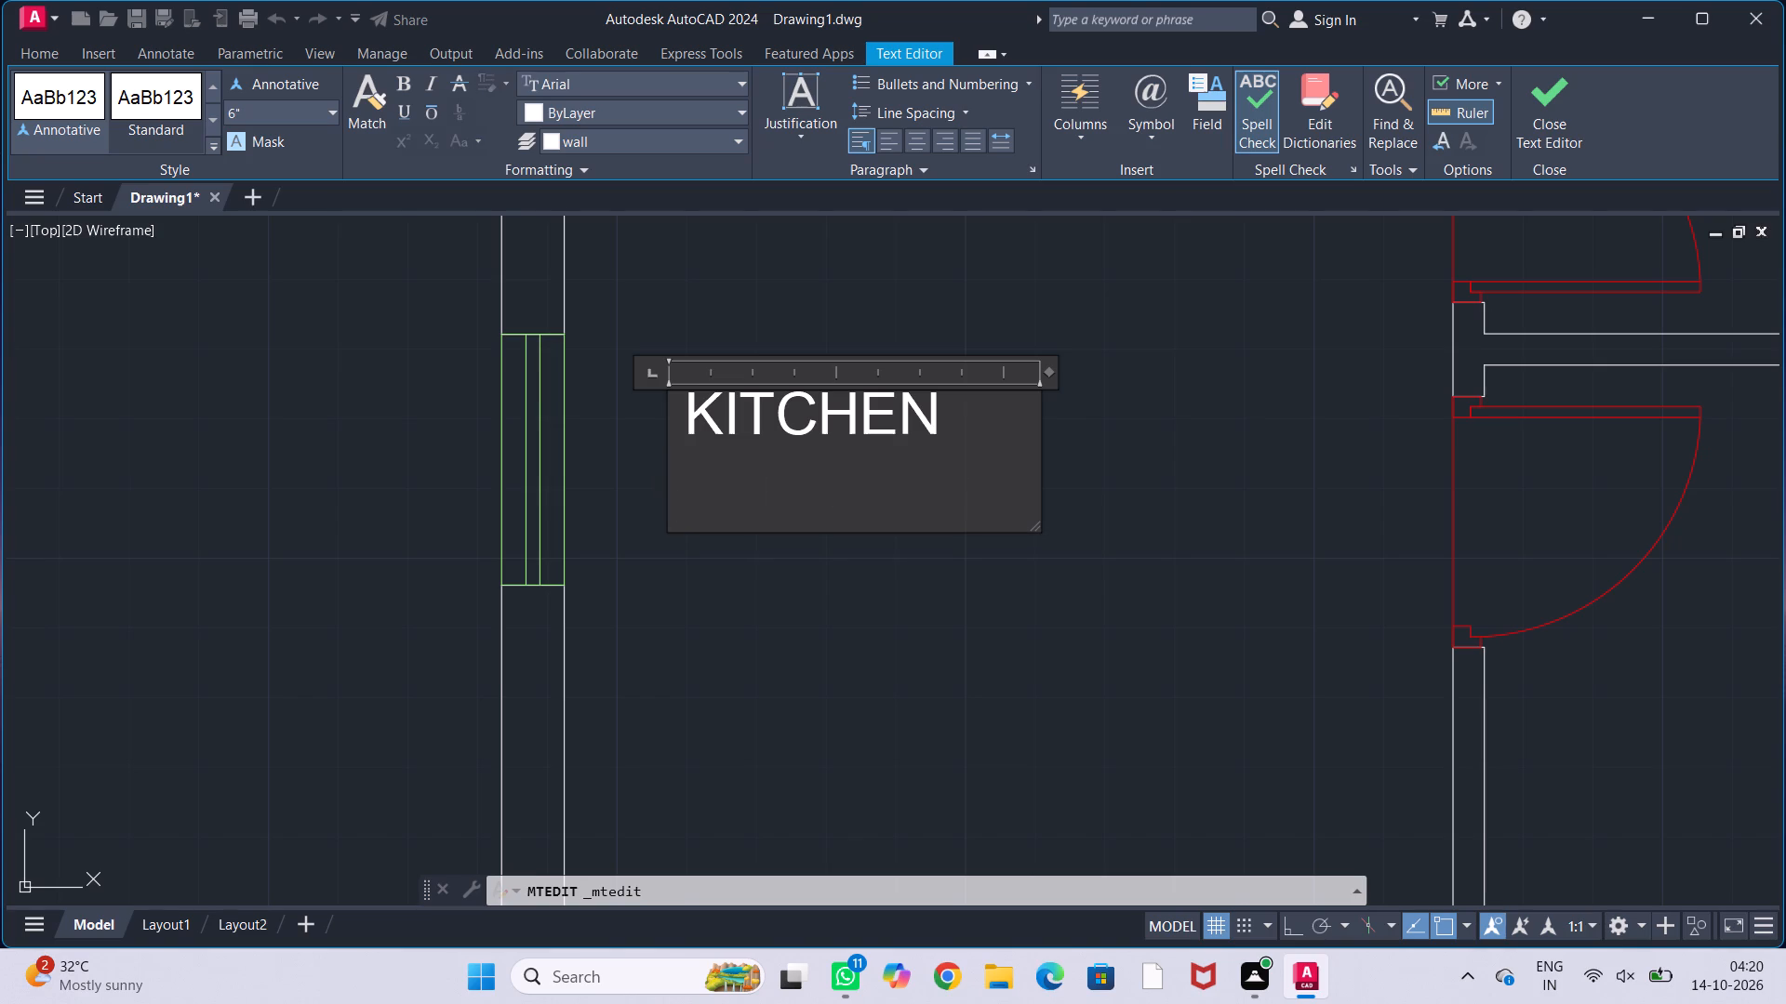
{"action": "key", "text": "BackSpace"}
{"action": "key", "text": "BackSpace"}
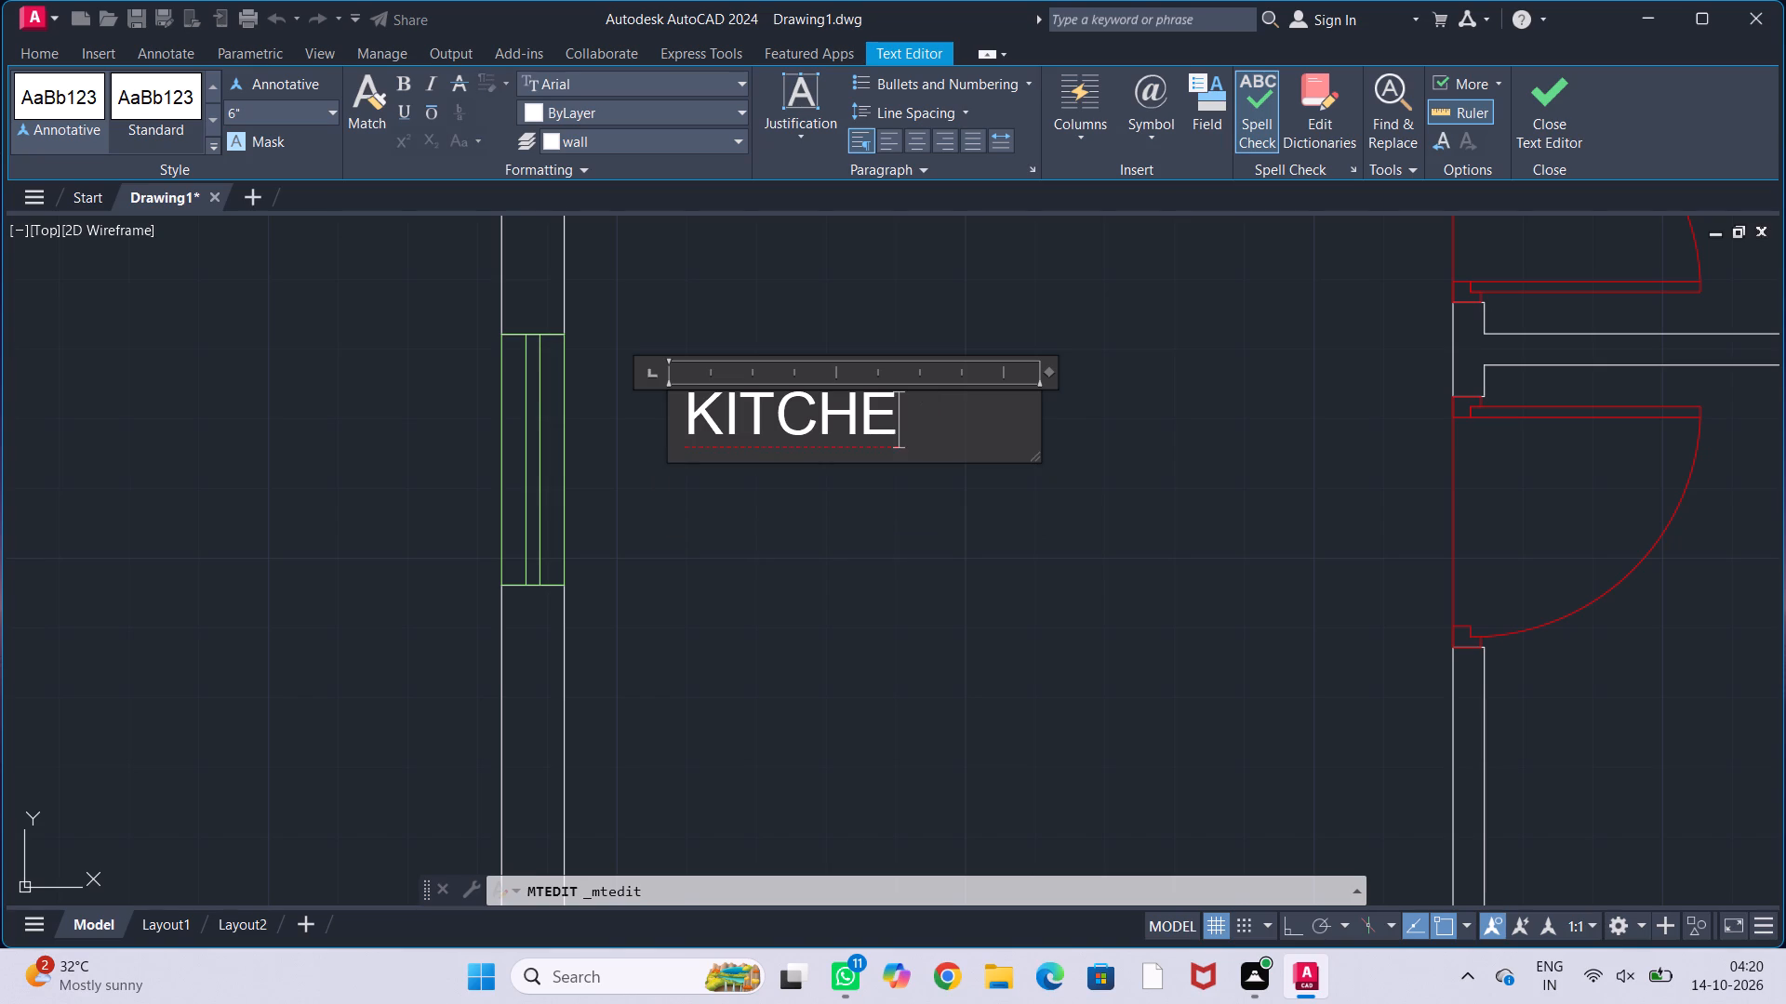
{"action": "key", "text": "BackSpace"}
{"action": "key", "text": "BackSpace"}
{"action": "key", "text": "BackSpace"}
{"action": "key", "text": "BackSpace"}
{"action": "key", "text": "BackSpace"}
{"action": "key", "text": "BackSpace"}
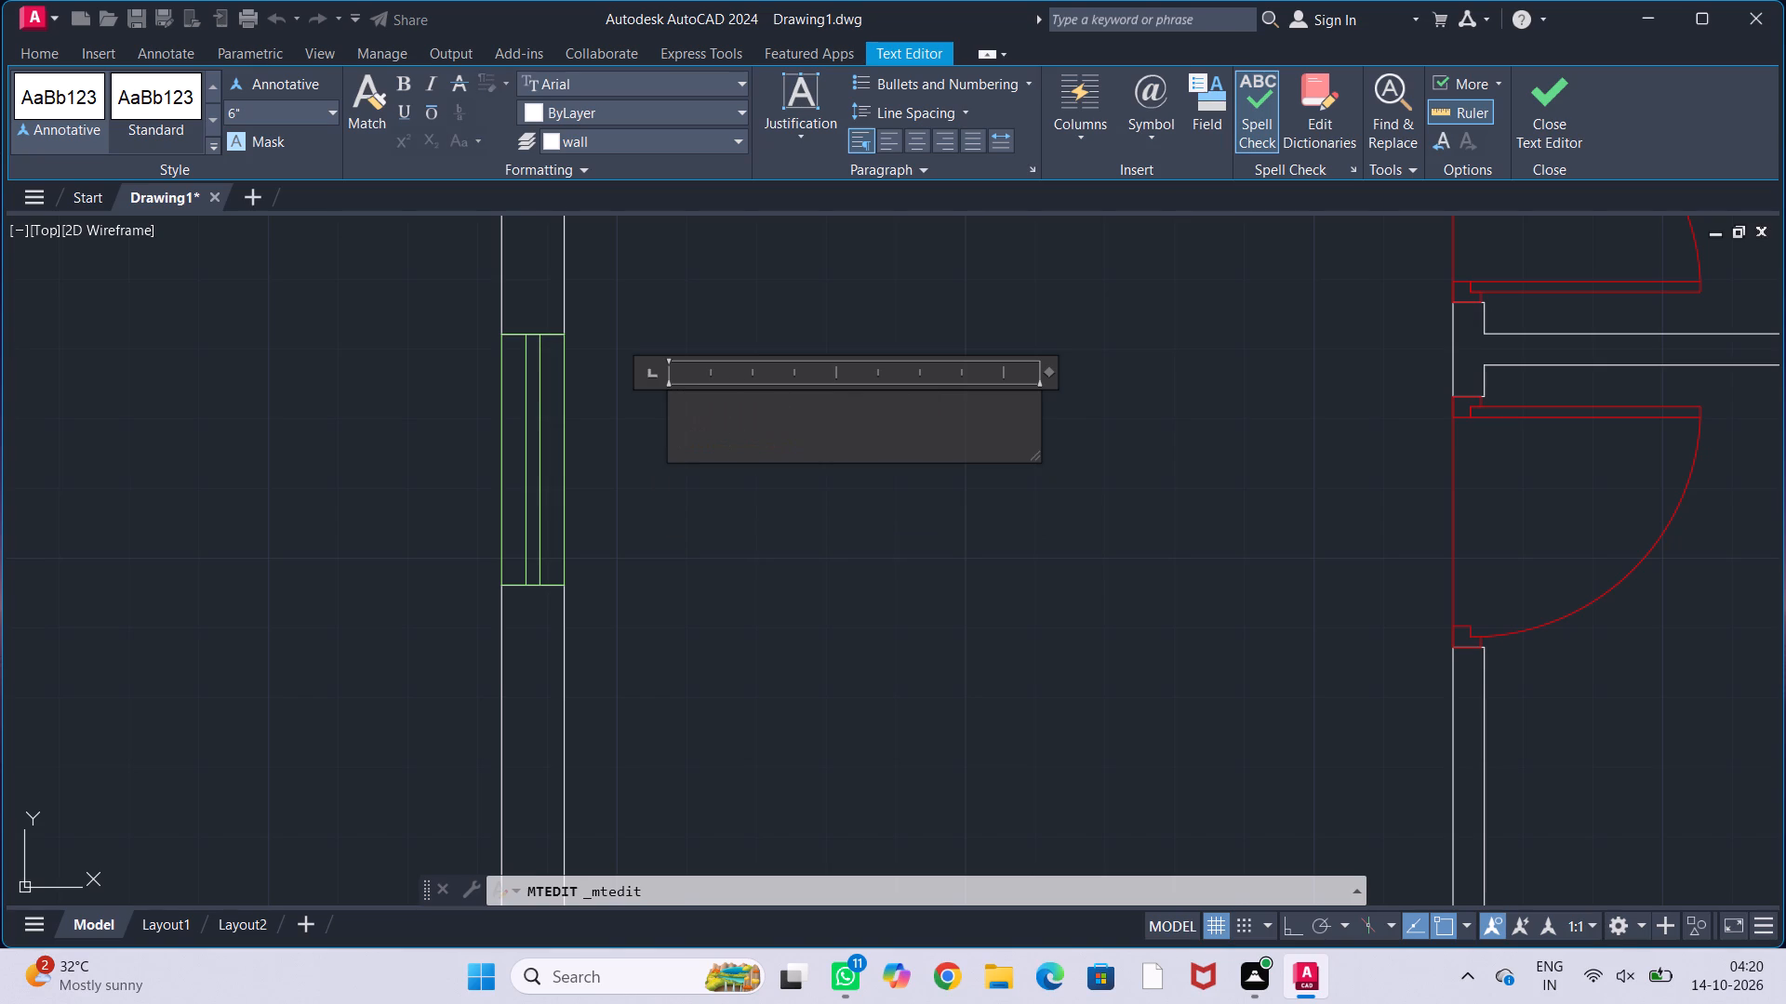
{"action": "type", "text": "DINING"}
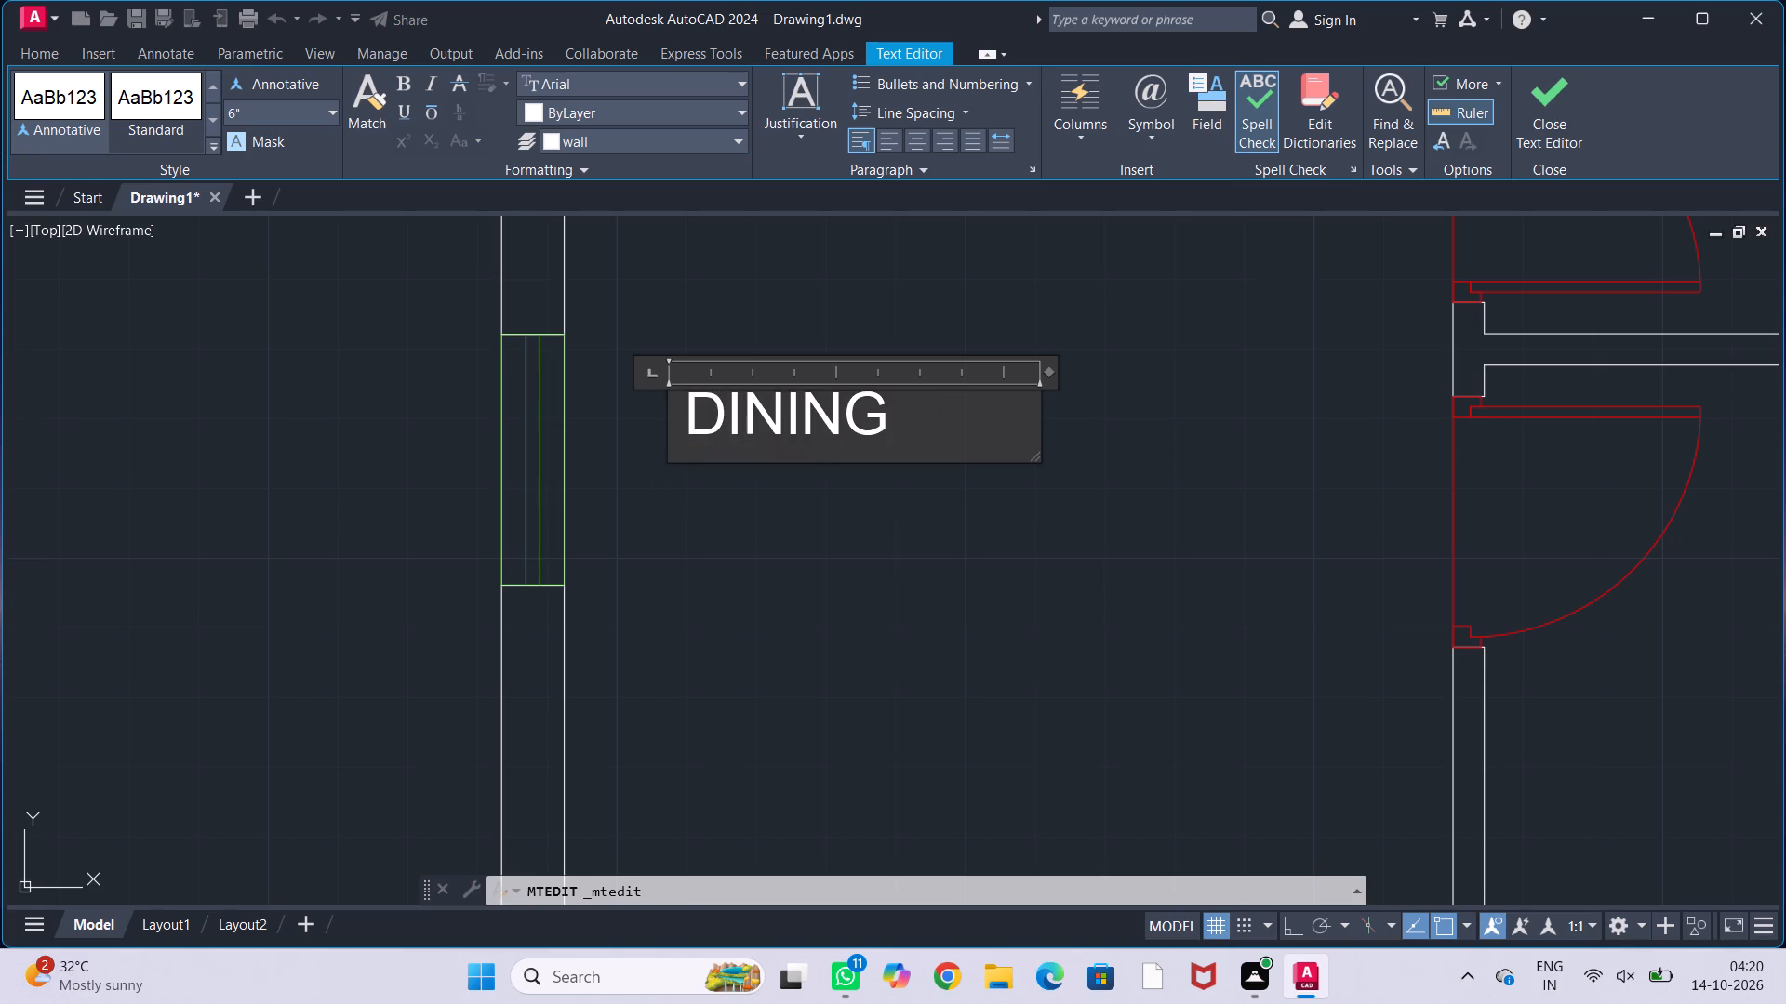
{"action": "left_click", "coordinate": [1008, 612]}
Dismiss the WhatsApp message notification.
{"action": "scroll", "coordinate": [1008, 612], "scroll_direction": "down", "scroll_amount": 2}
{"action": "middle_click_drag", "start_coordinate": [993, 583], "coordinate": [904, 548]}
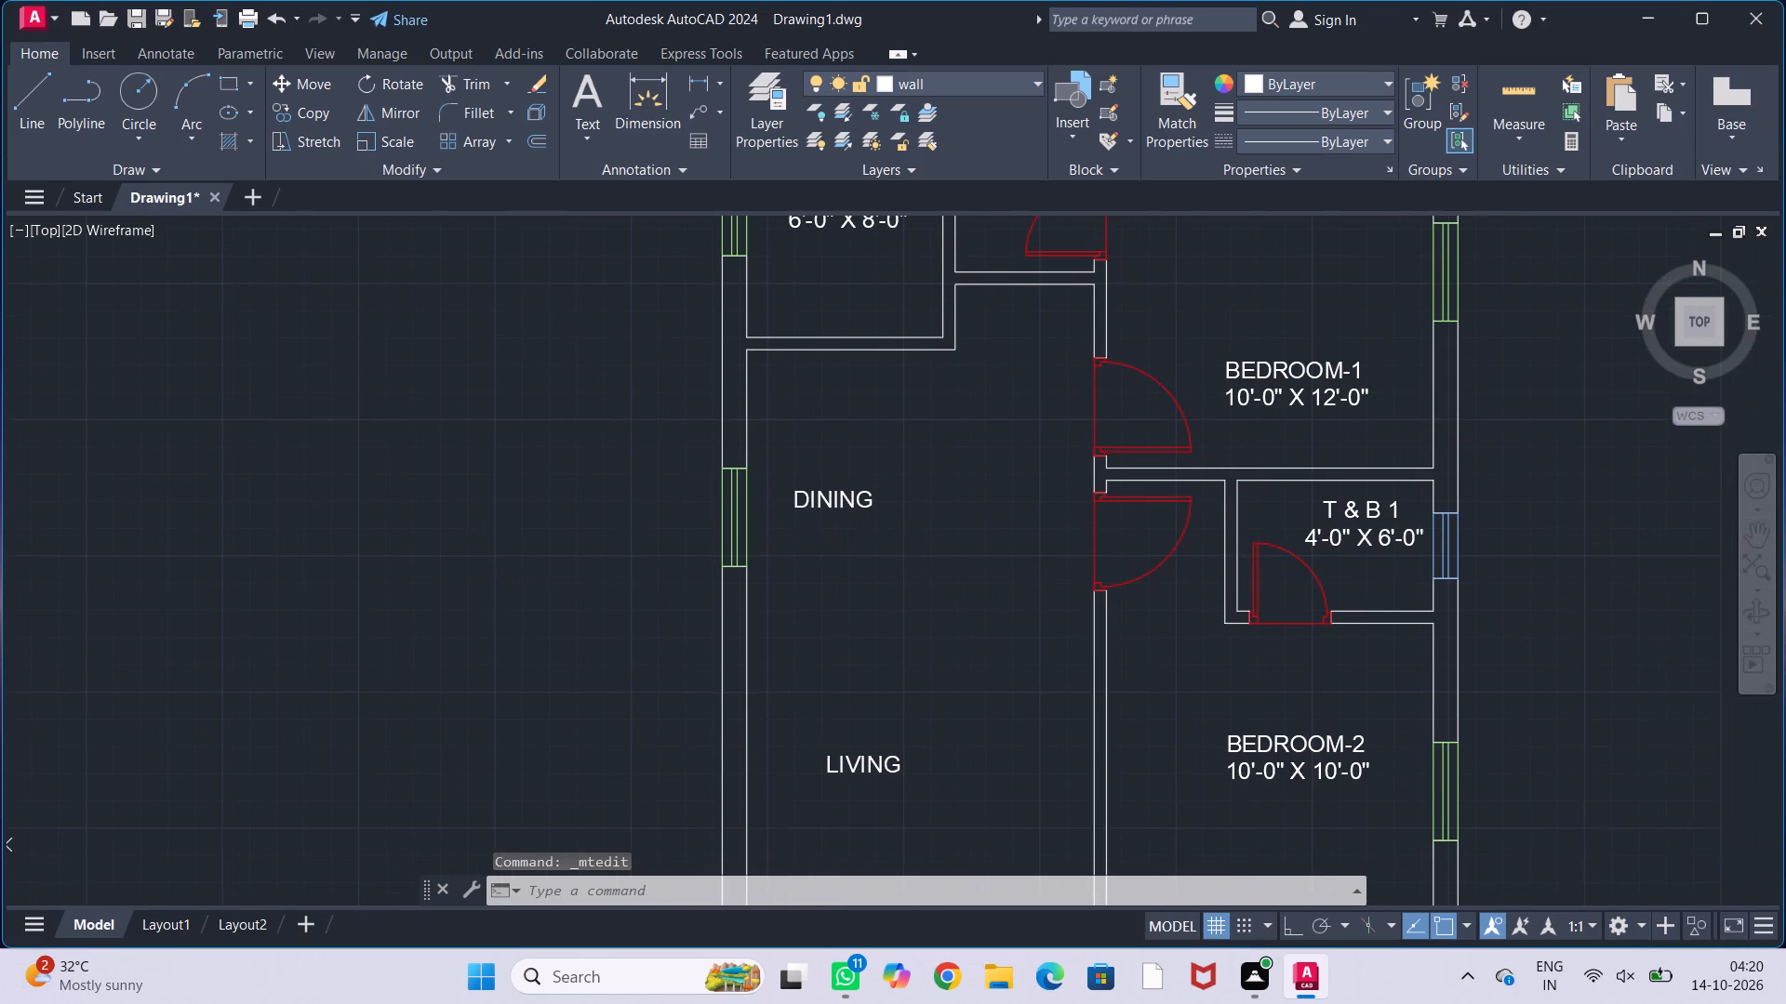
{"action": "middle_click_drag", "start_coordinate": [915, 594], "coordinate": [880, 509]}
{"action": "middle_click_drag", "start_coordinate": [898, 578], "coordinate": [873, 453]}
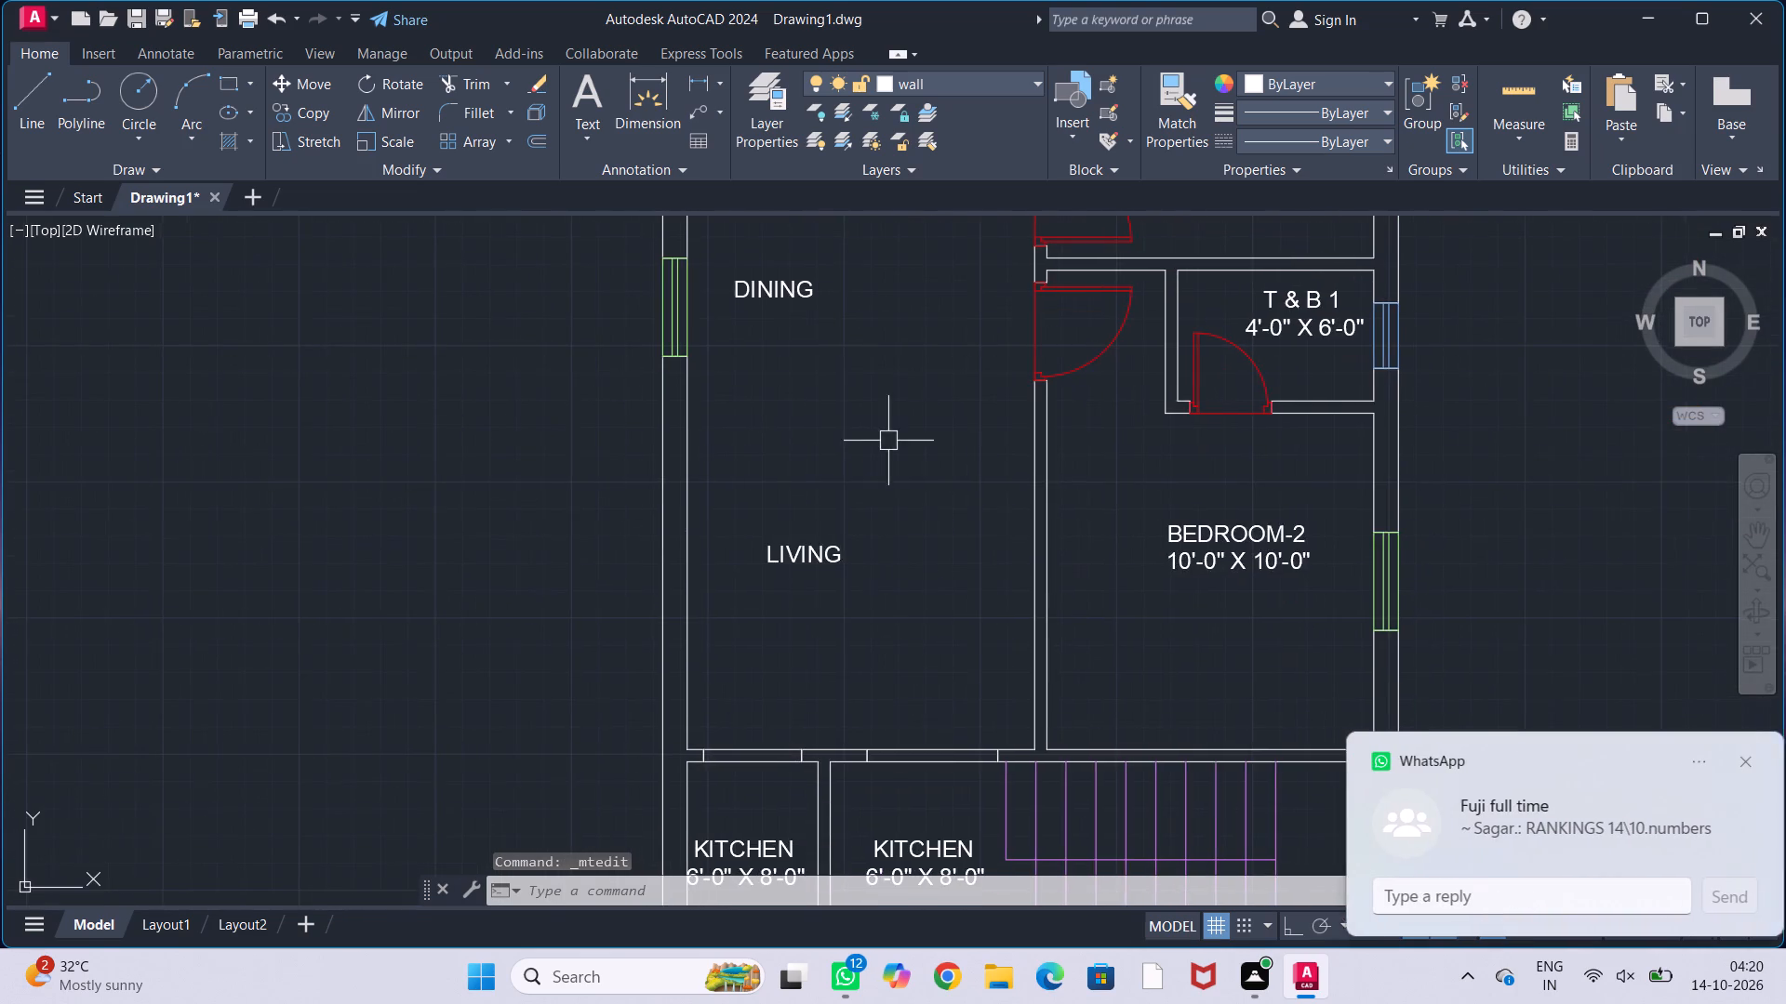
{"action": "middle_click_drag", "start_coordinate": [843, 636], "coordinate": [841, 532]}
{"action": "left_click", "coordinate": [1740, 758]}
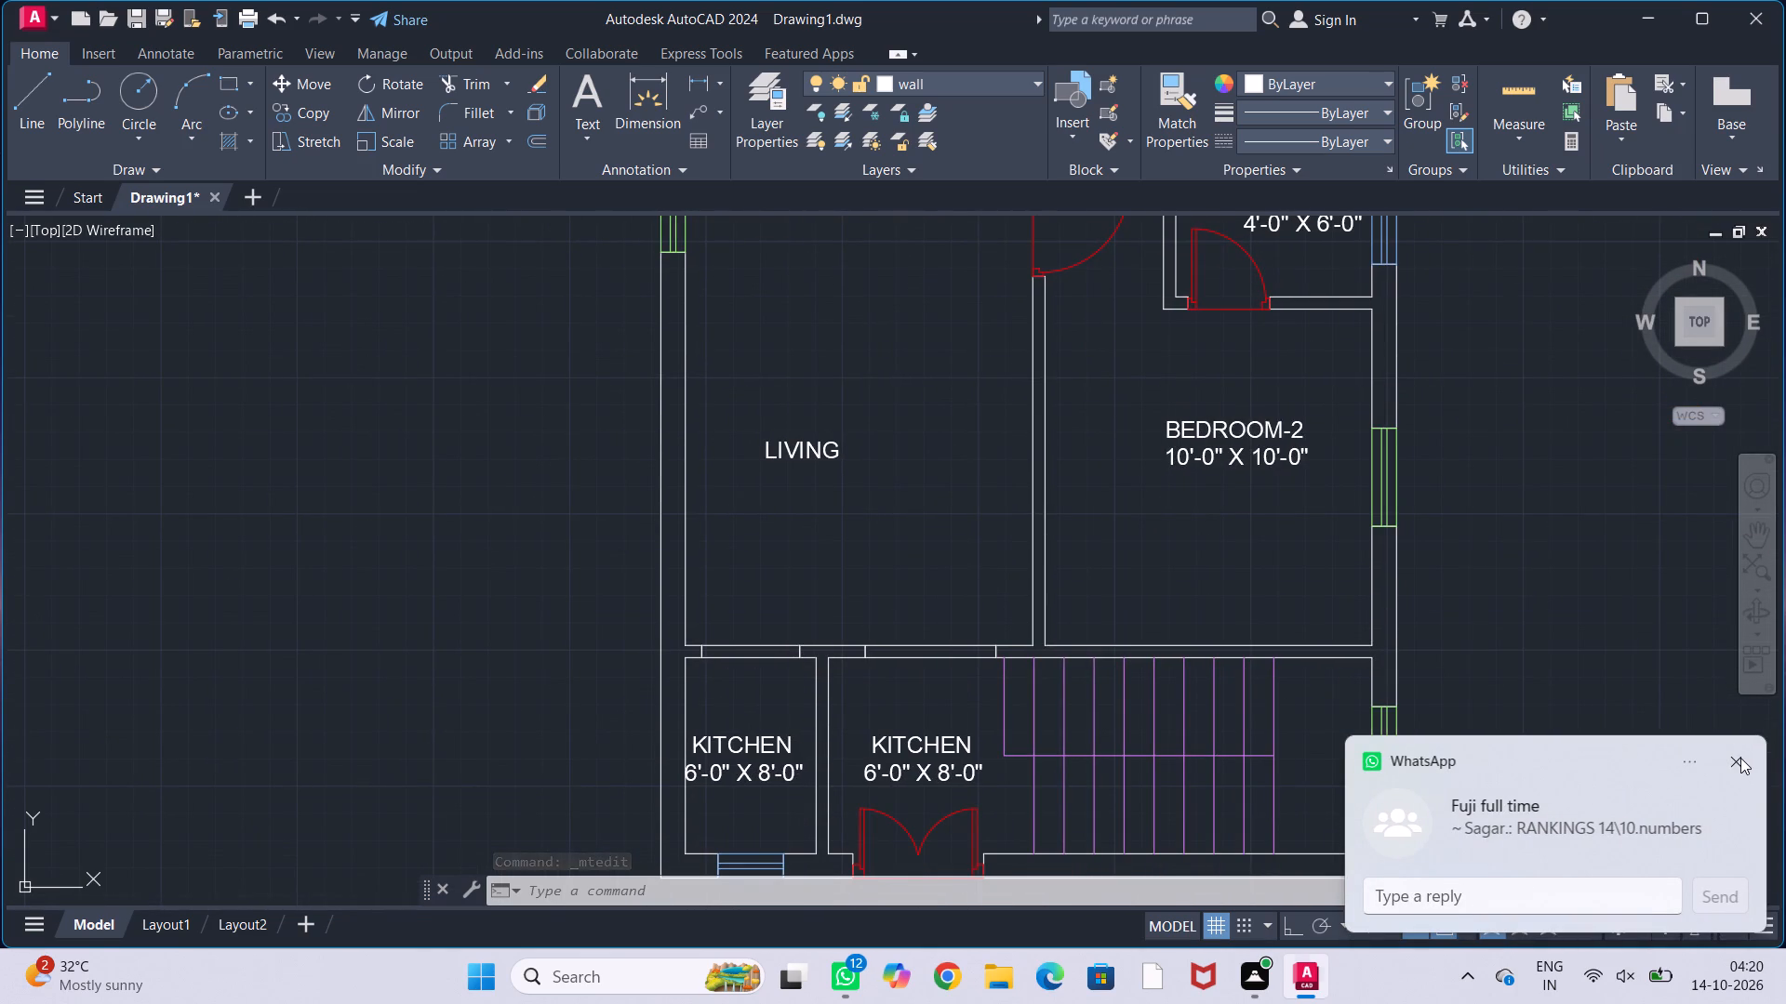
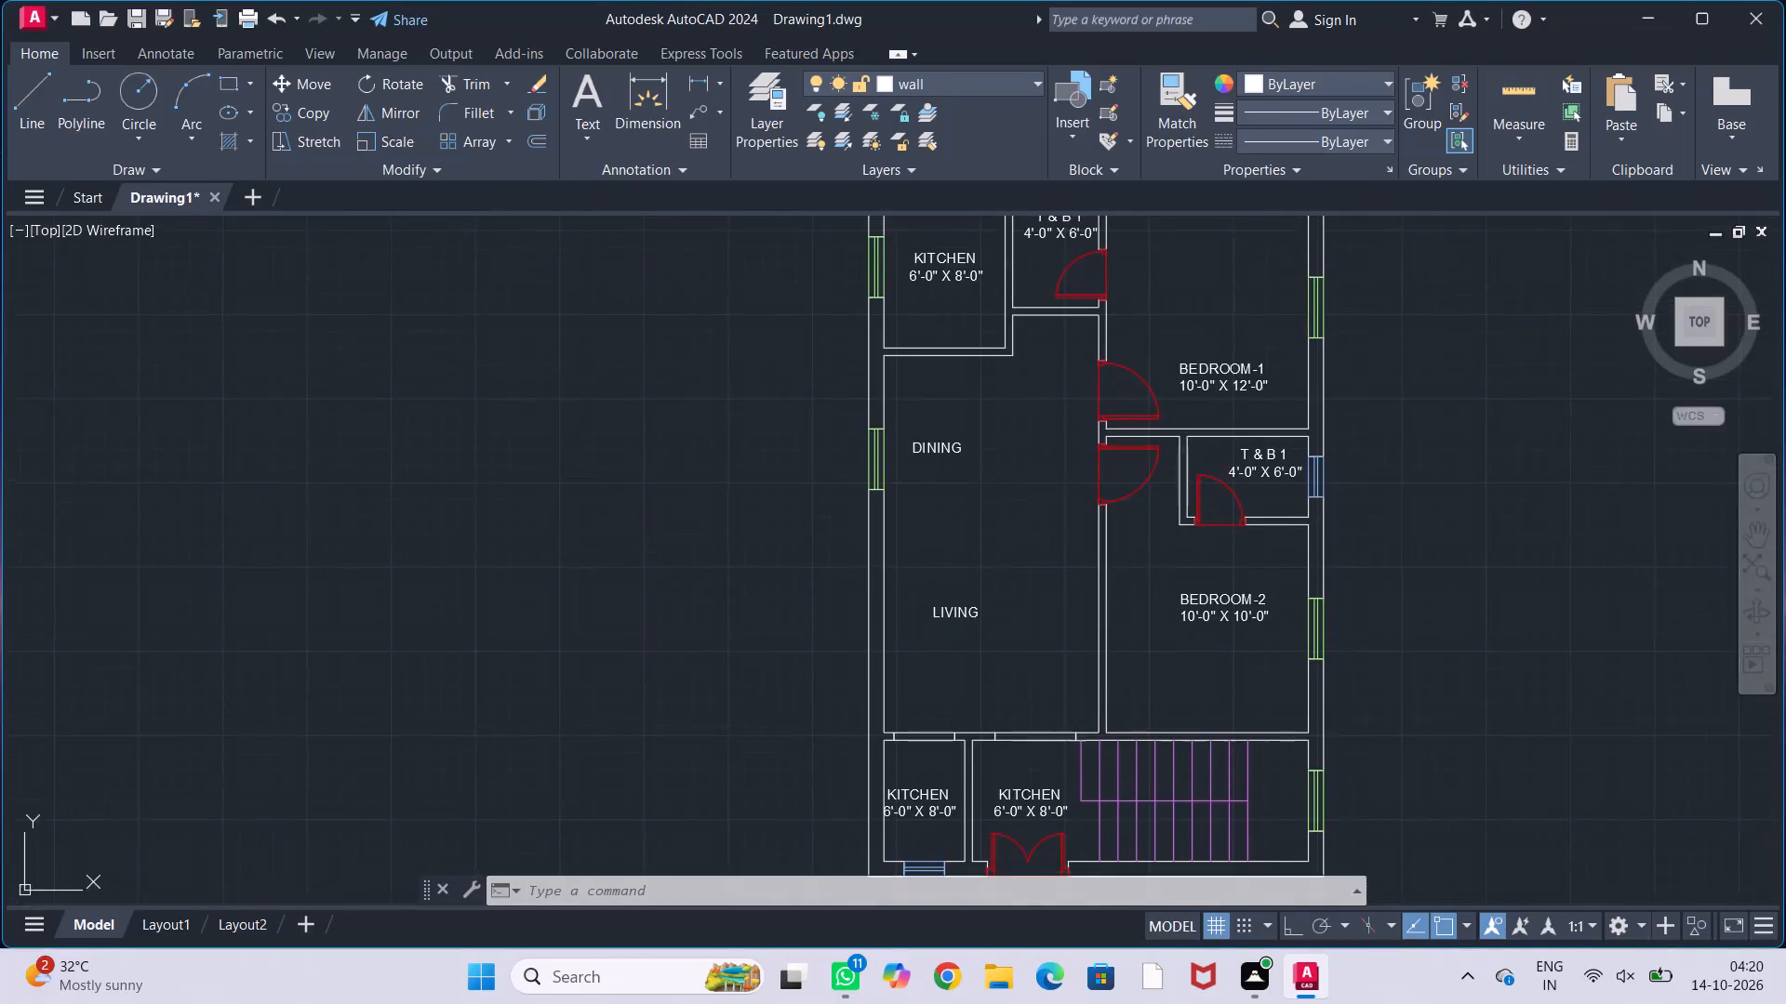
Review the room labels from KITCHEN and DINING down to the two small rooms beside the staircase.
{"action": "middle_click_drag", "start_coordinate": [953, 582], "coordinate": [945, 612]}
{"action": "scroll", "coordinate": [930, 606], "scroll_direction": "up", "scroll_amount": 1}
{"action": "middle_click_drag", "start_coordinate": [950, 644], "coordinate": [953, 642]}
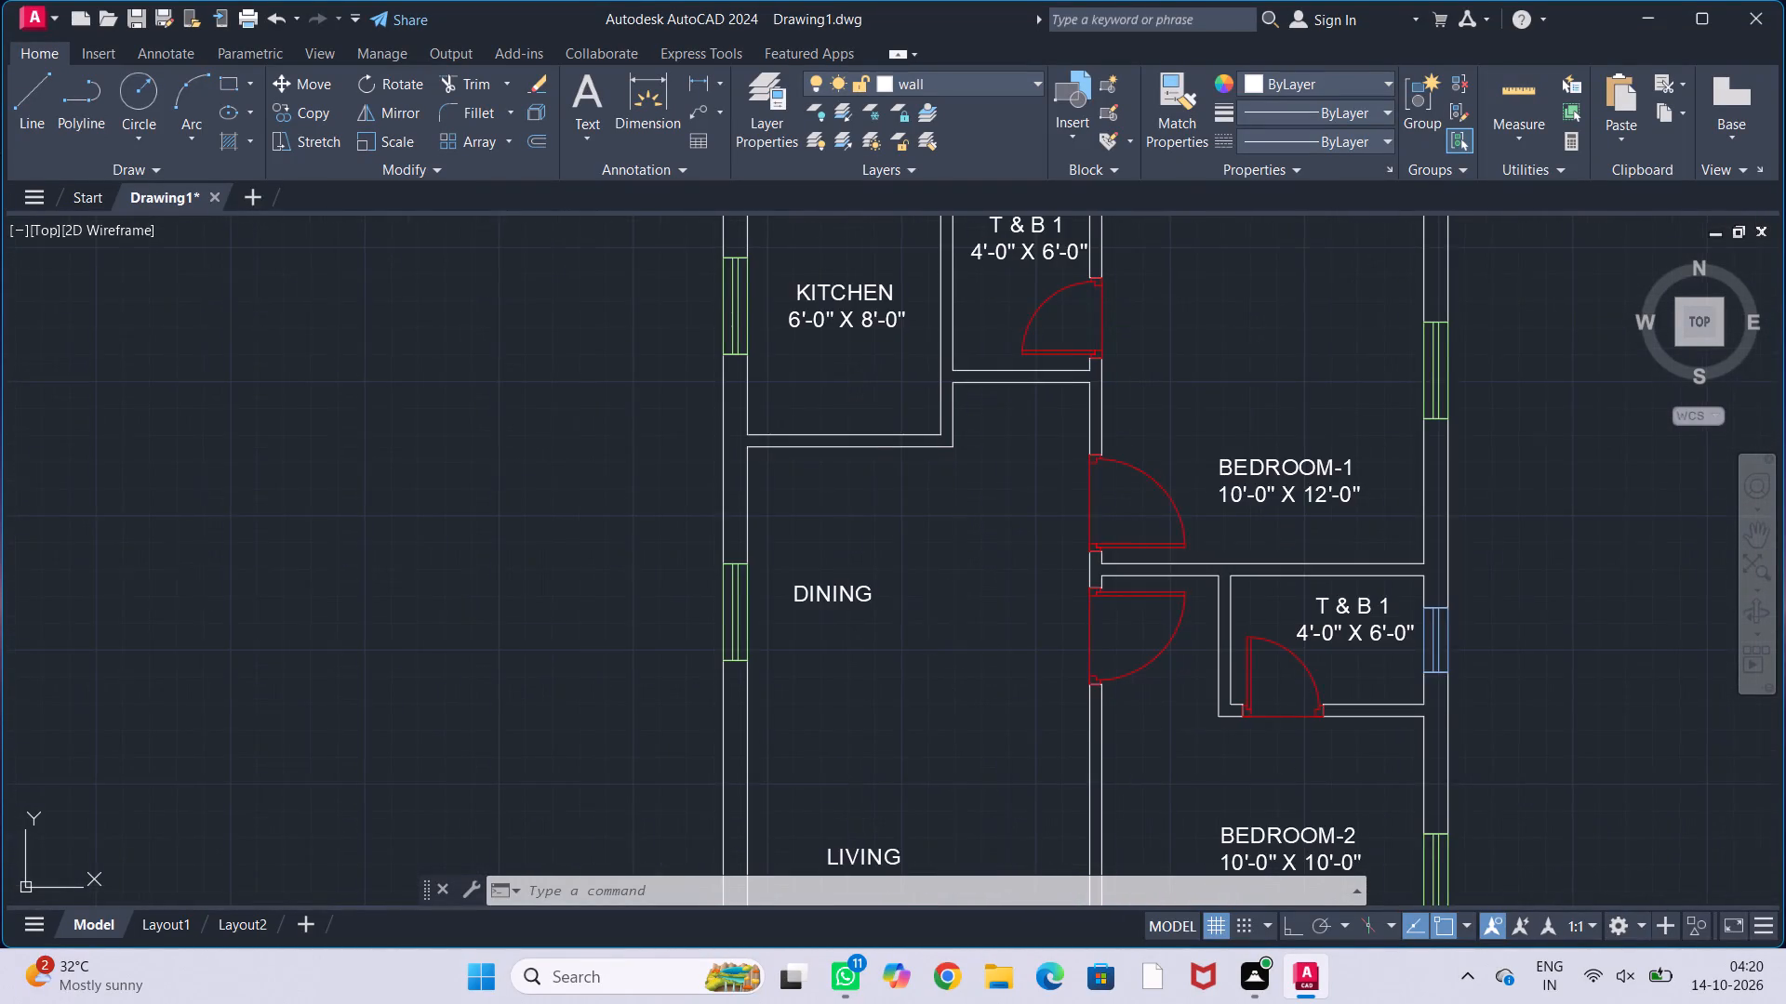
{"action": "middle_click_drag", "start_coordinate": [953, 642], "coordinate": [943, 538]}
{"action": "middle_click_drag", "start_coordinate": [972, 622], "coordinate": [974, 548]}
{"action": "middle_click_drag", "start_coordinate": [980, 642], "coordinate": [967, 579]}
{"action": "middle_click_drag", "start_coordinate": [980, 654], "coordinate": [969, 548]}
{"action": "middle_click_drag", "start_coordinate": [941, 642], "coordinate": [953, 546]}
{"action": "middle_click_drag", "start_coordinate": [966, 608], "coordinate": [977, 579]}
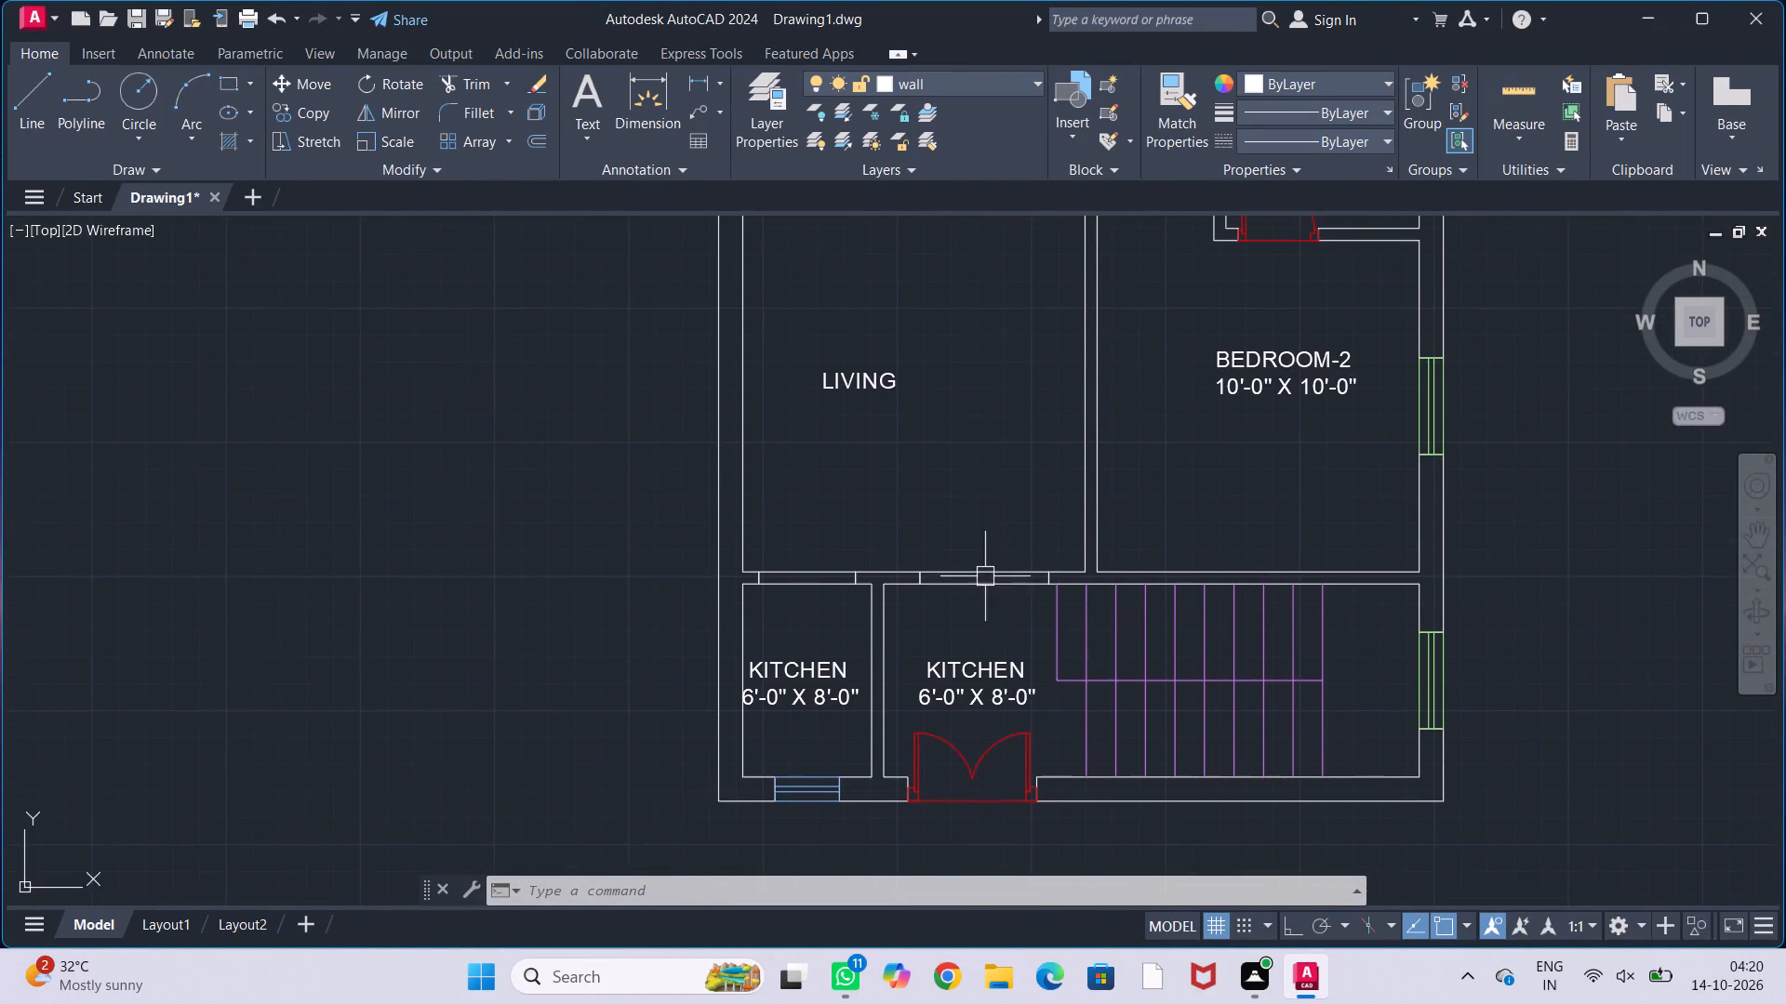
{"action": "middle_click_drag", "start_coordinate": [1034, 590], "coordinate": [936, 575]}
{"action": "middle_click_drag", "start_coordinate": [1082, 530], "coordinate": [1049, 577]}
{"action": "middle_click", "coordinate": [1075, 531]}
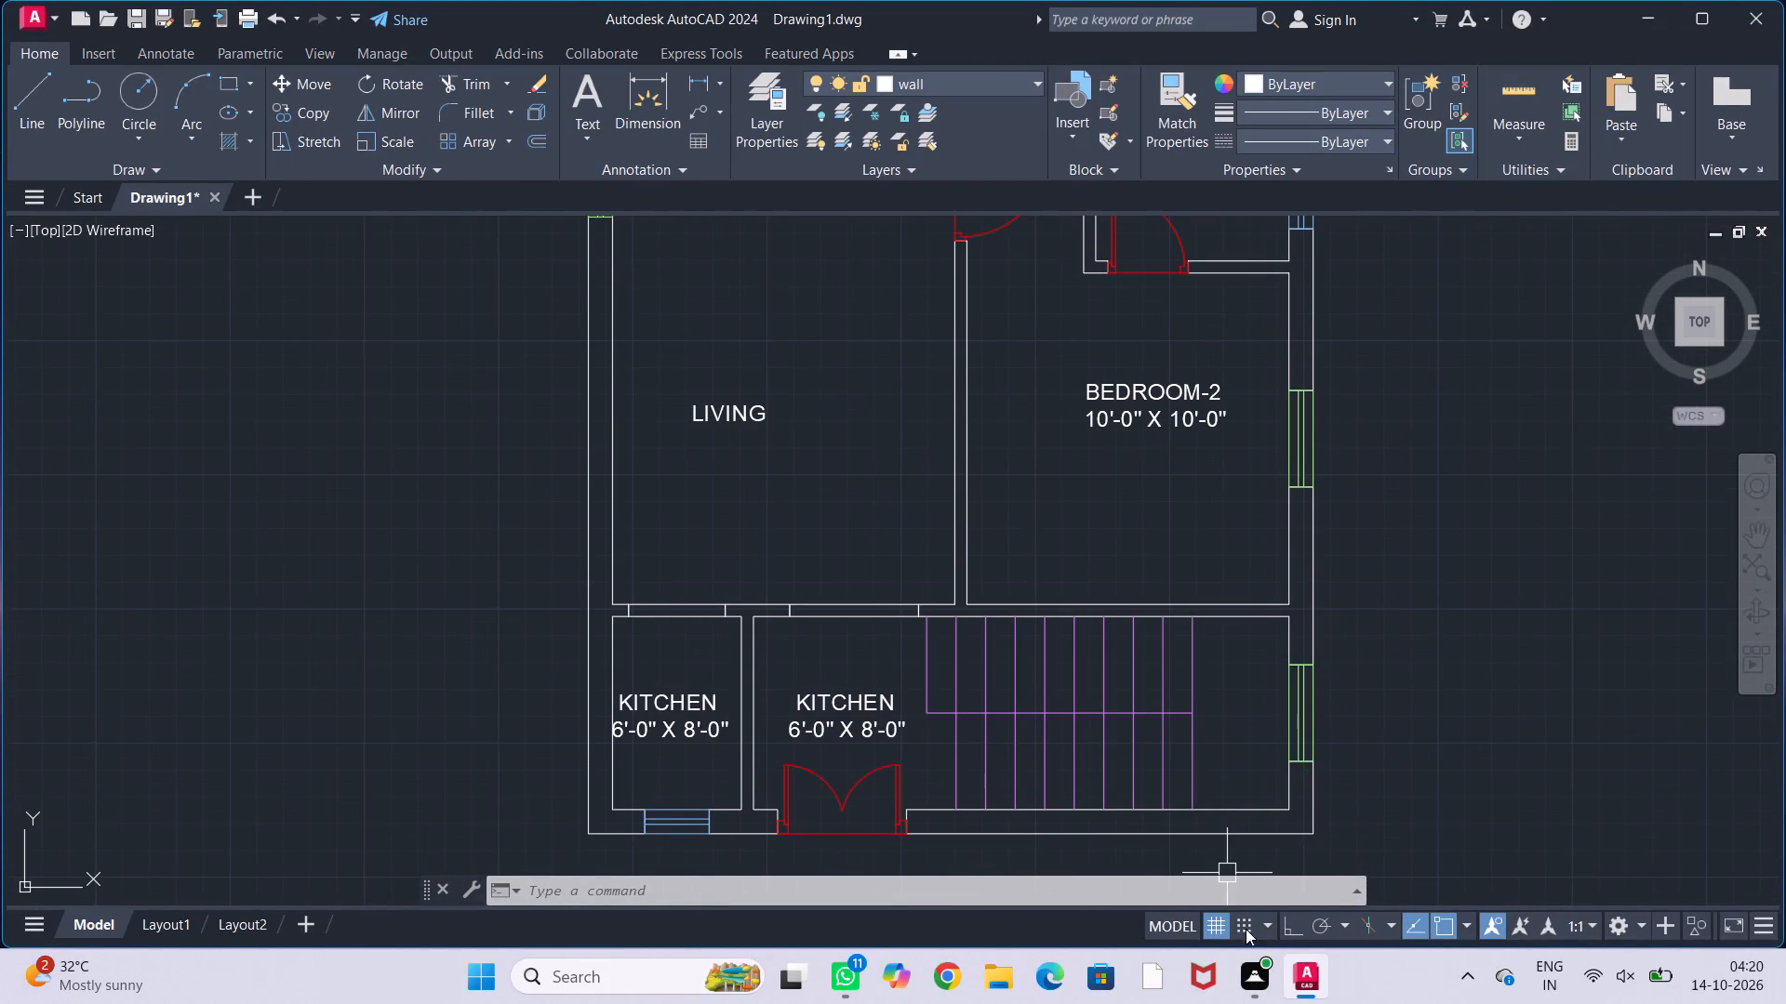
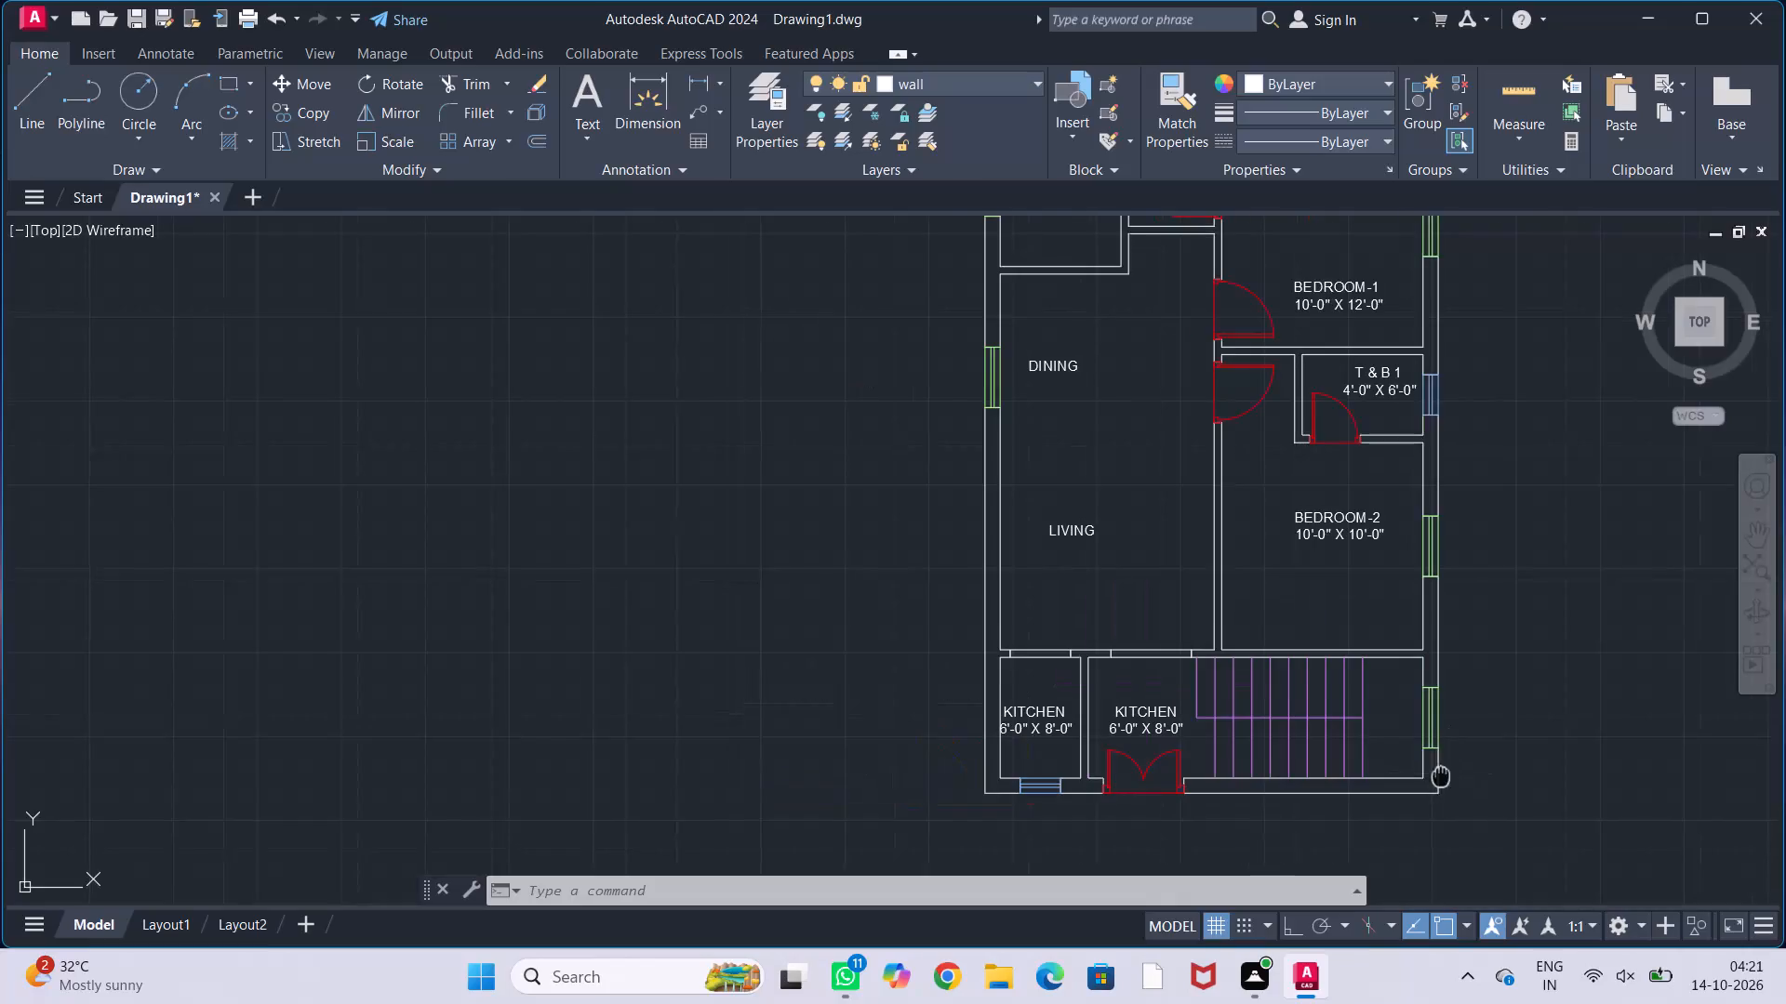
Replace the name in the copied KITCHEN label of the plan's bottom-left small room with PUJA ROOM.
{"action": "middle_click_drag", "start_coordinate": [1370, 829], "coordinate": [1407, 767]}
{"action": "middle_click_drag", "start_coordinate": [1506, 769], "coordinate": [1456, 774]}
{"action": "middle_click_drag", "start_coordinate": [1455, 769], "coordinate": [1455, 768]}
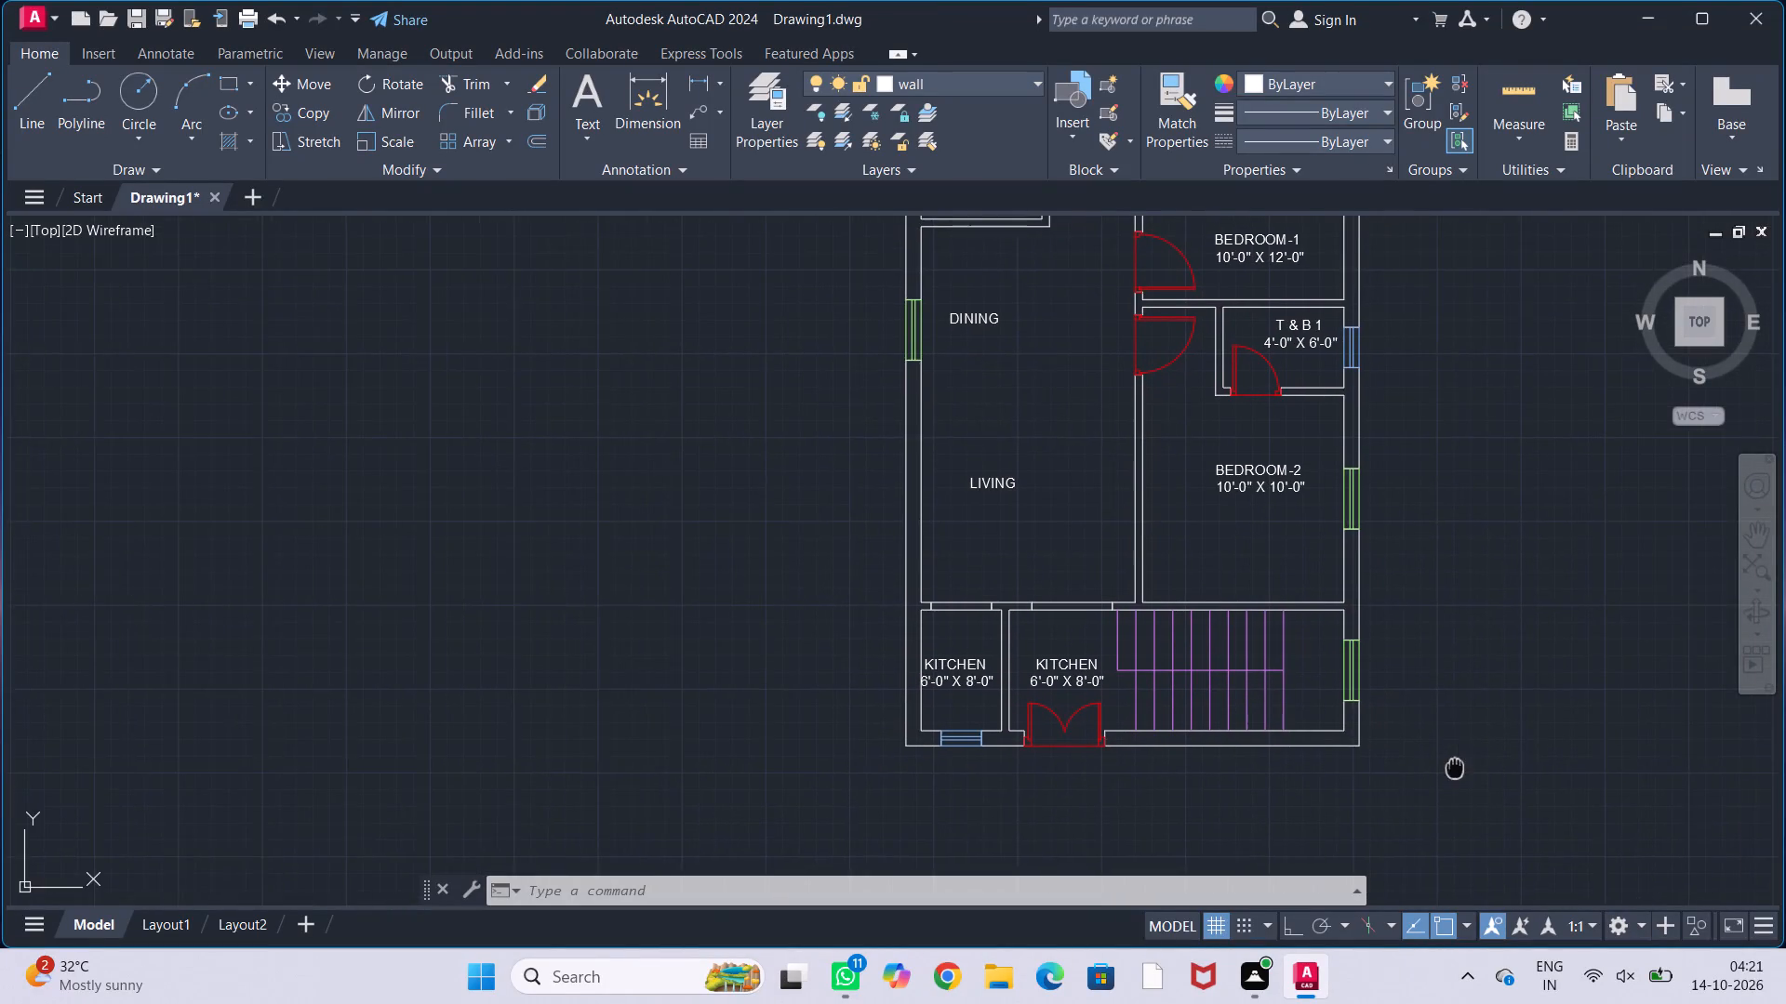
{"action": "middle_click_drag", "start_coordinate": [1455, 768], "coordinate": [1433, 795]}
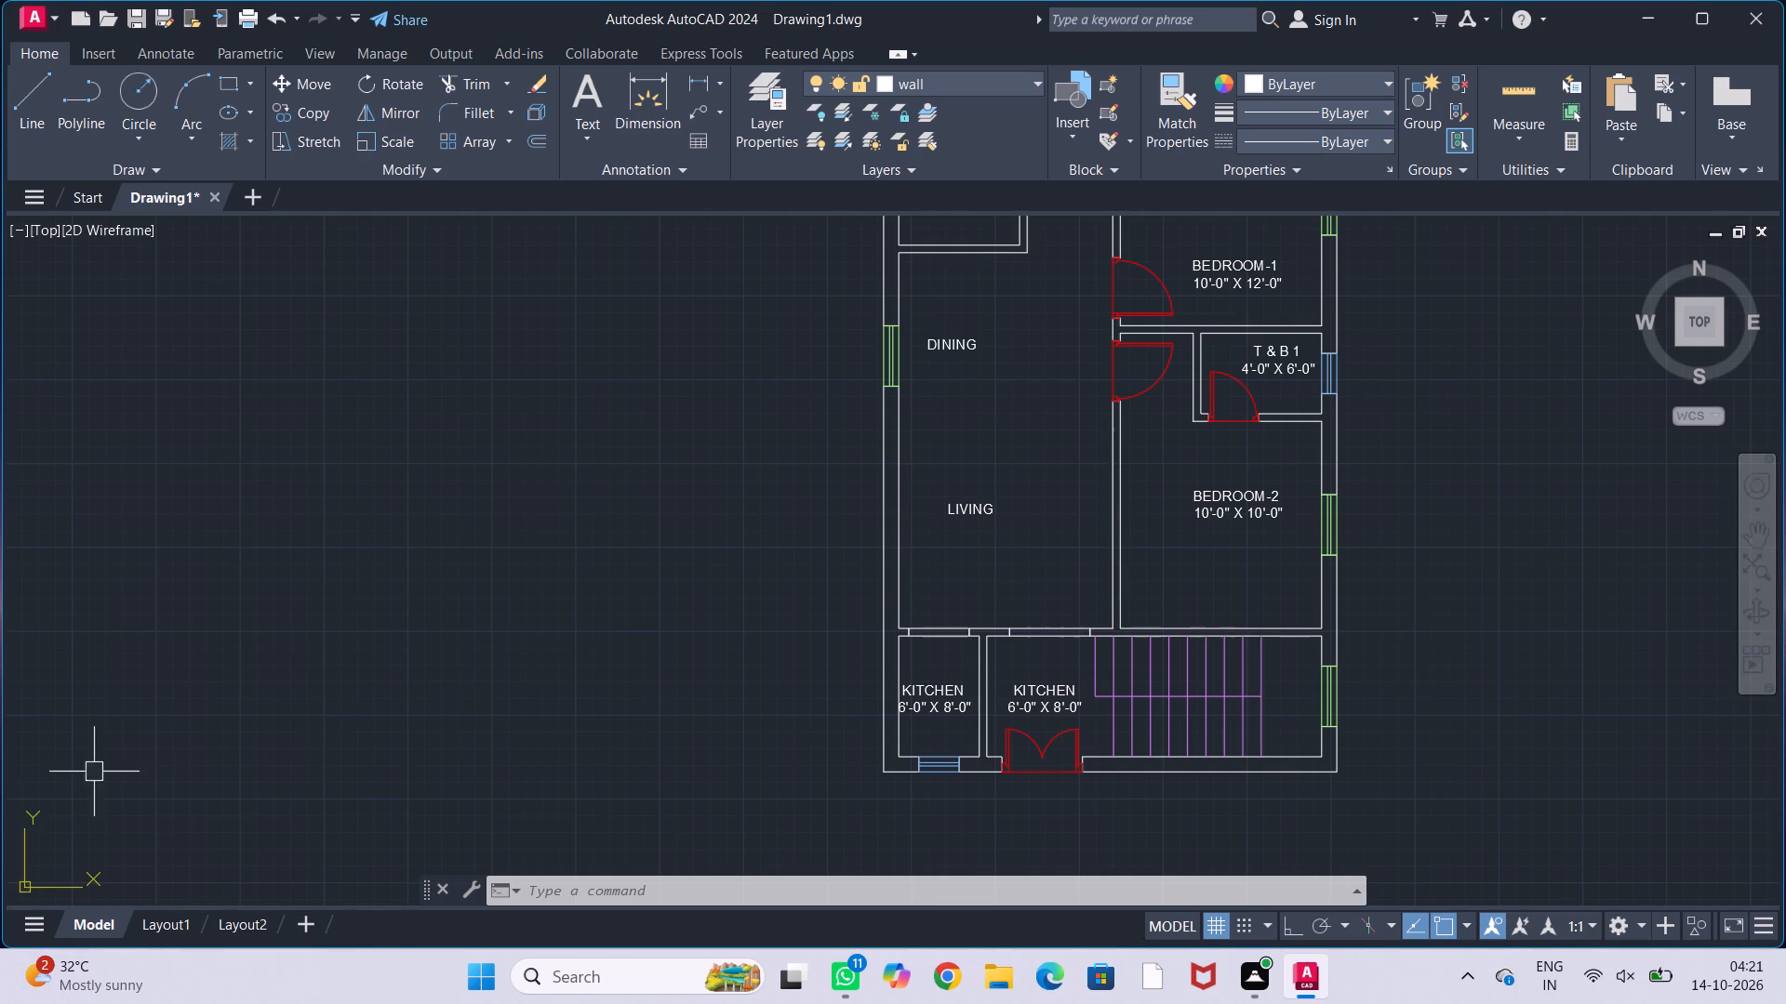
{"action": "middle_click_drag", "start_coordinate": [935, 641], "coordinate": [889, 451]}
{"action": "middle_click_drag", "start_coordinate": [970, 360], "coordinate": [951, 433]}
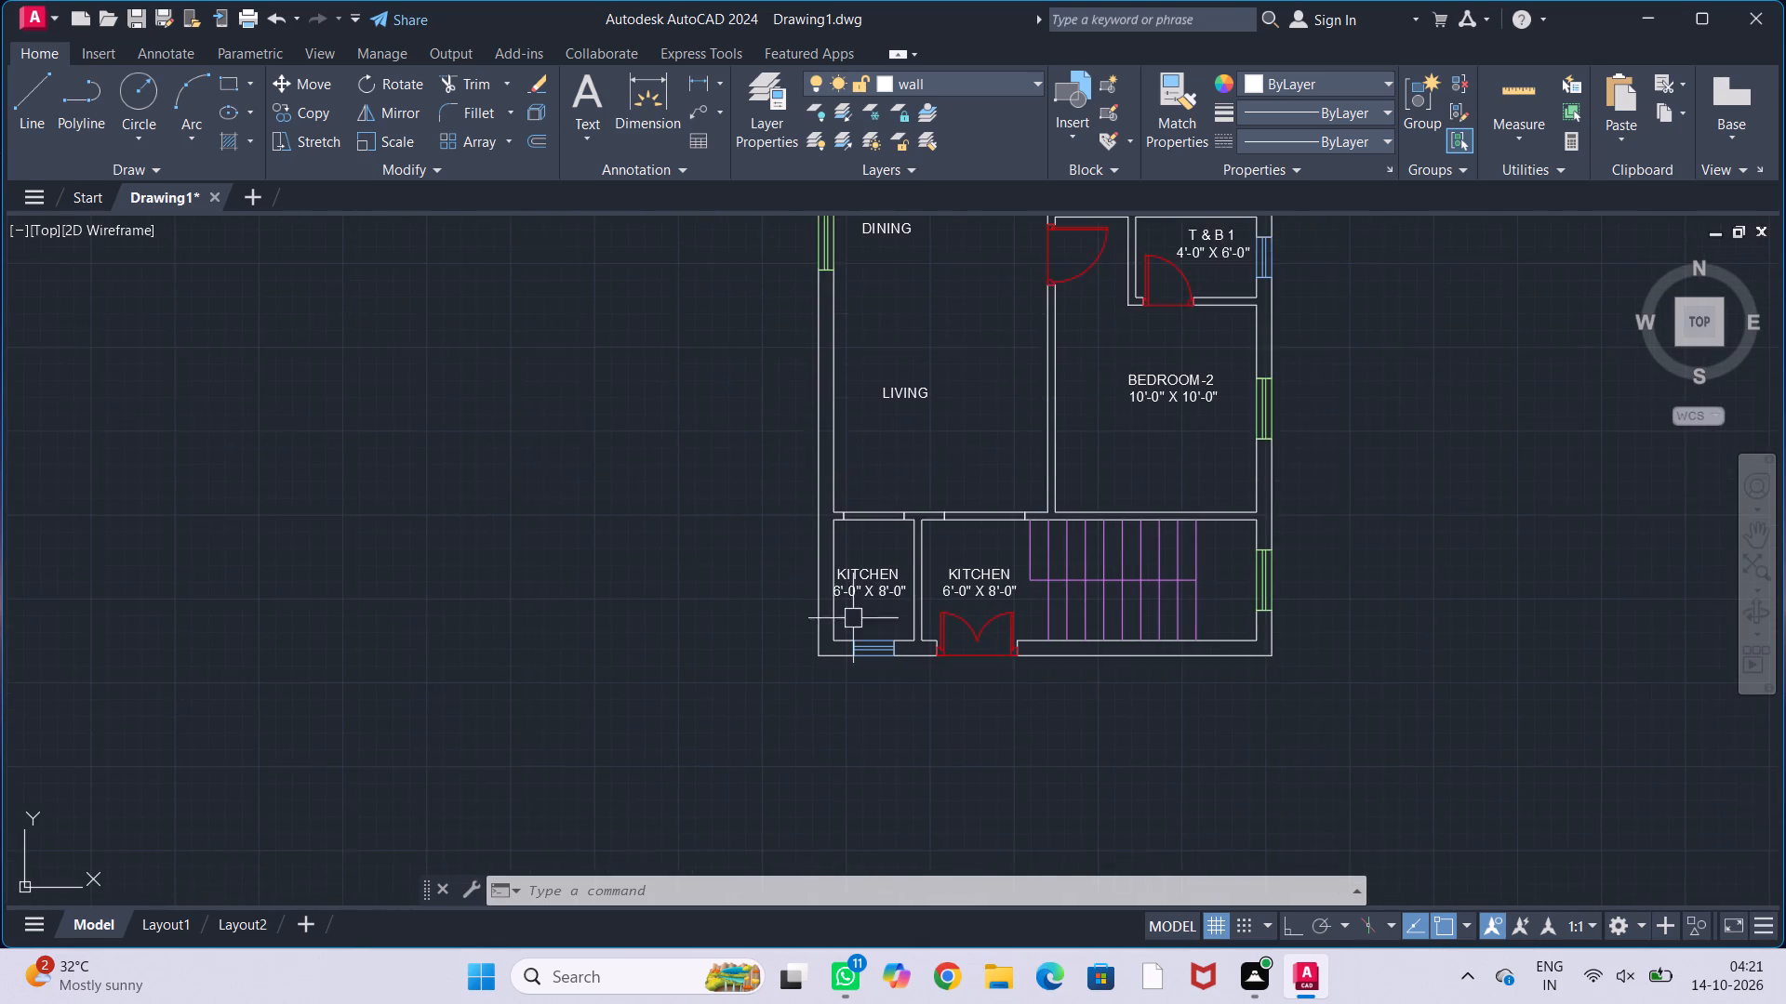
{"action": "scroll", "coordinate": [857, 630], "scroll_direction": "up", "scroll_amount": 2}
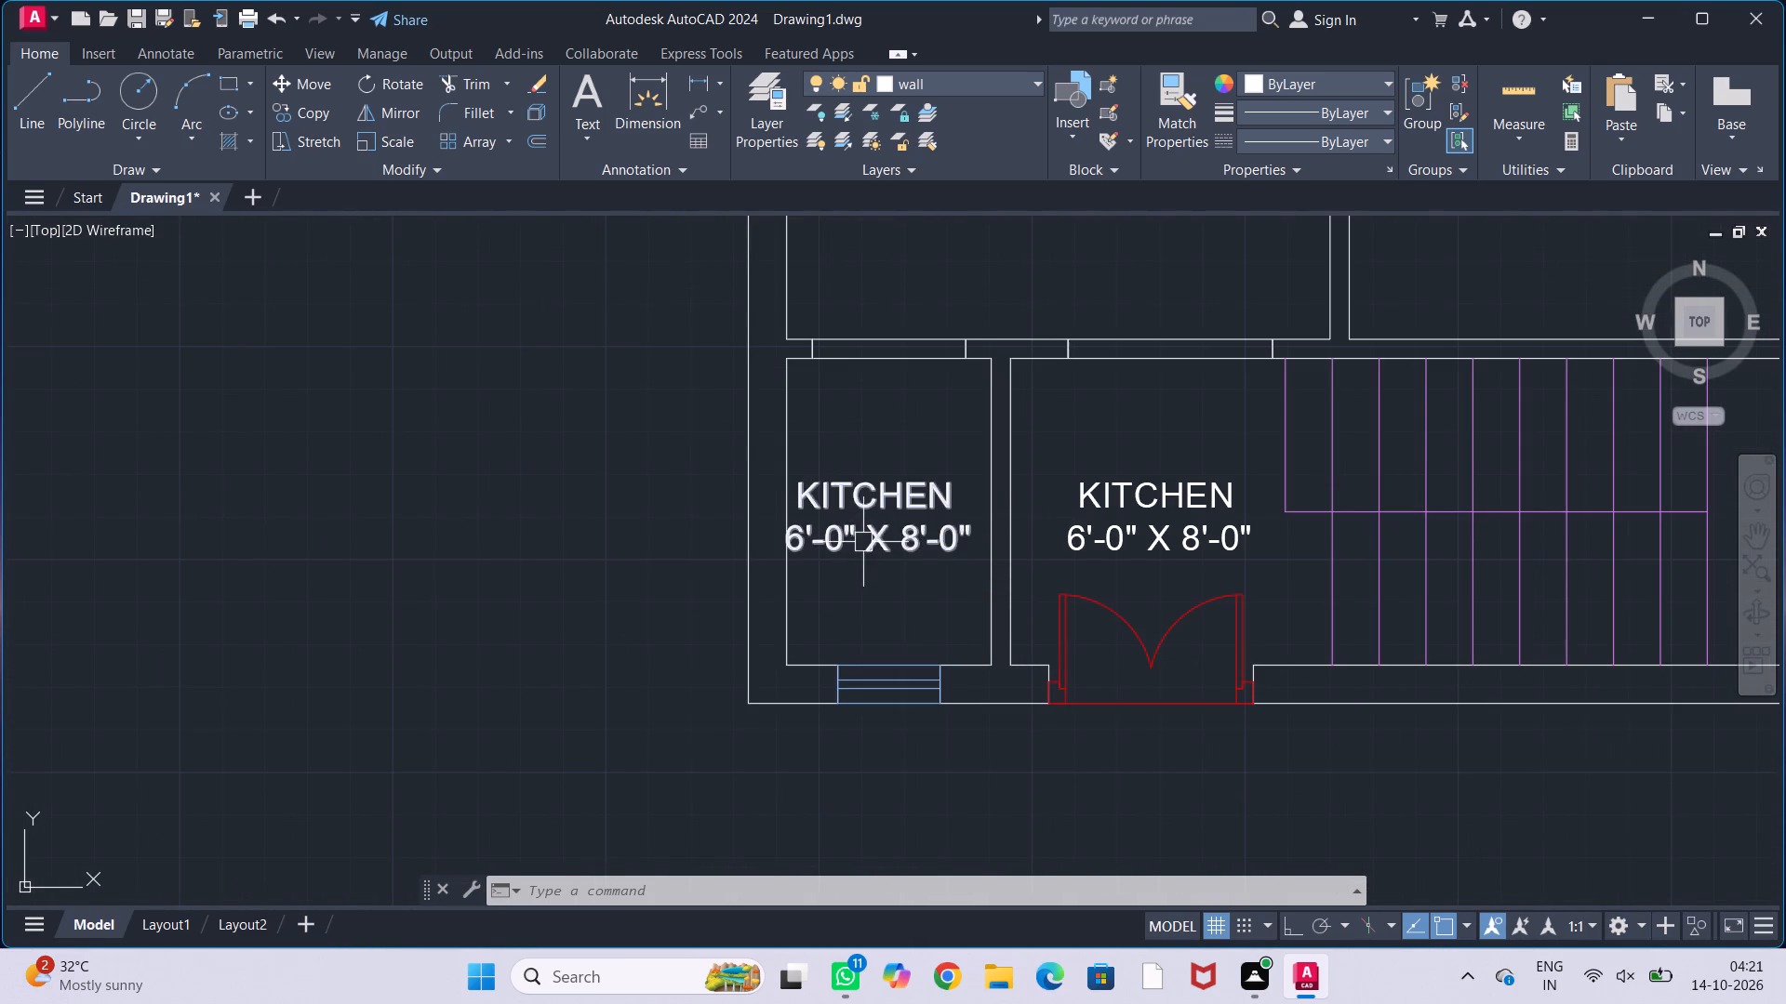
{"action": "double_click", "coordinate": [863, 540]}
{"action": "left_click", "coordinate": [954, 497]}
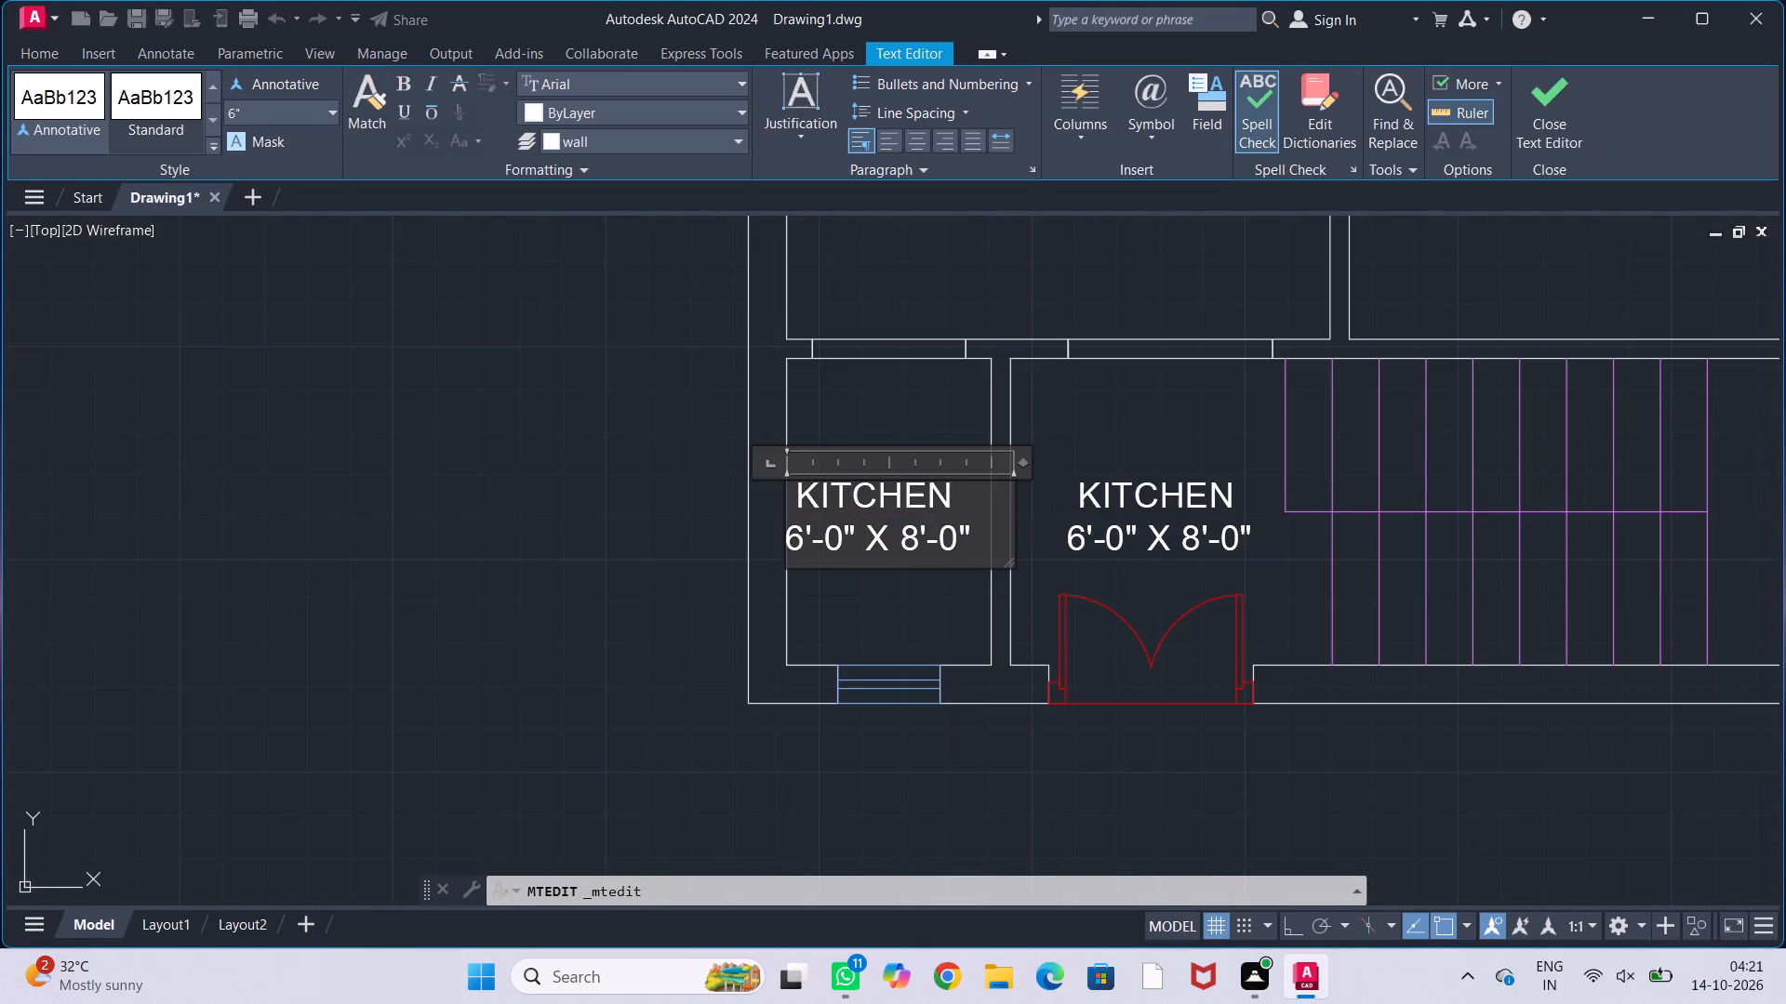
{"action": "key", "text": "BackSpace"}
{"action": "key", "text": "BackSpace"}
{"action": "key", "text": "BackSpace"}
{"action": "key", "text": "BackSpace"}
{"action": "key", "text": "BackSpace"}
{"action": "key", "text": "BackSpace"}
{"action": "key", "text": "BackSpace"}
{"action": "type", "text": "PUJA"}
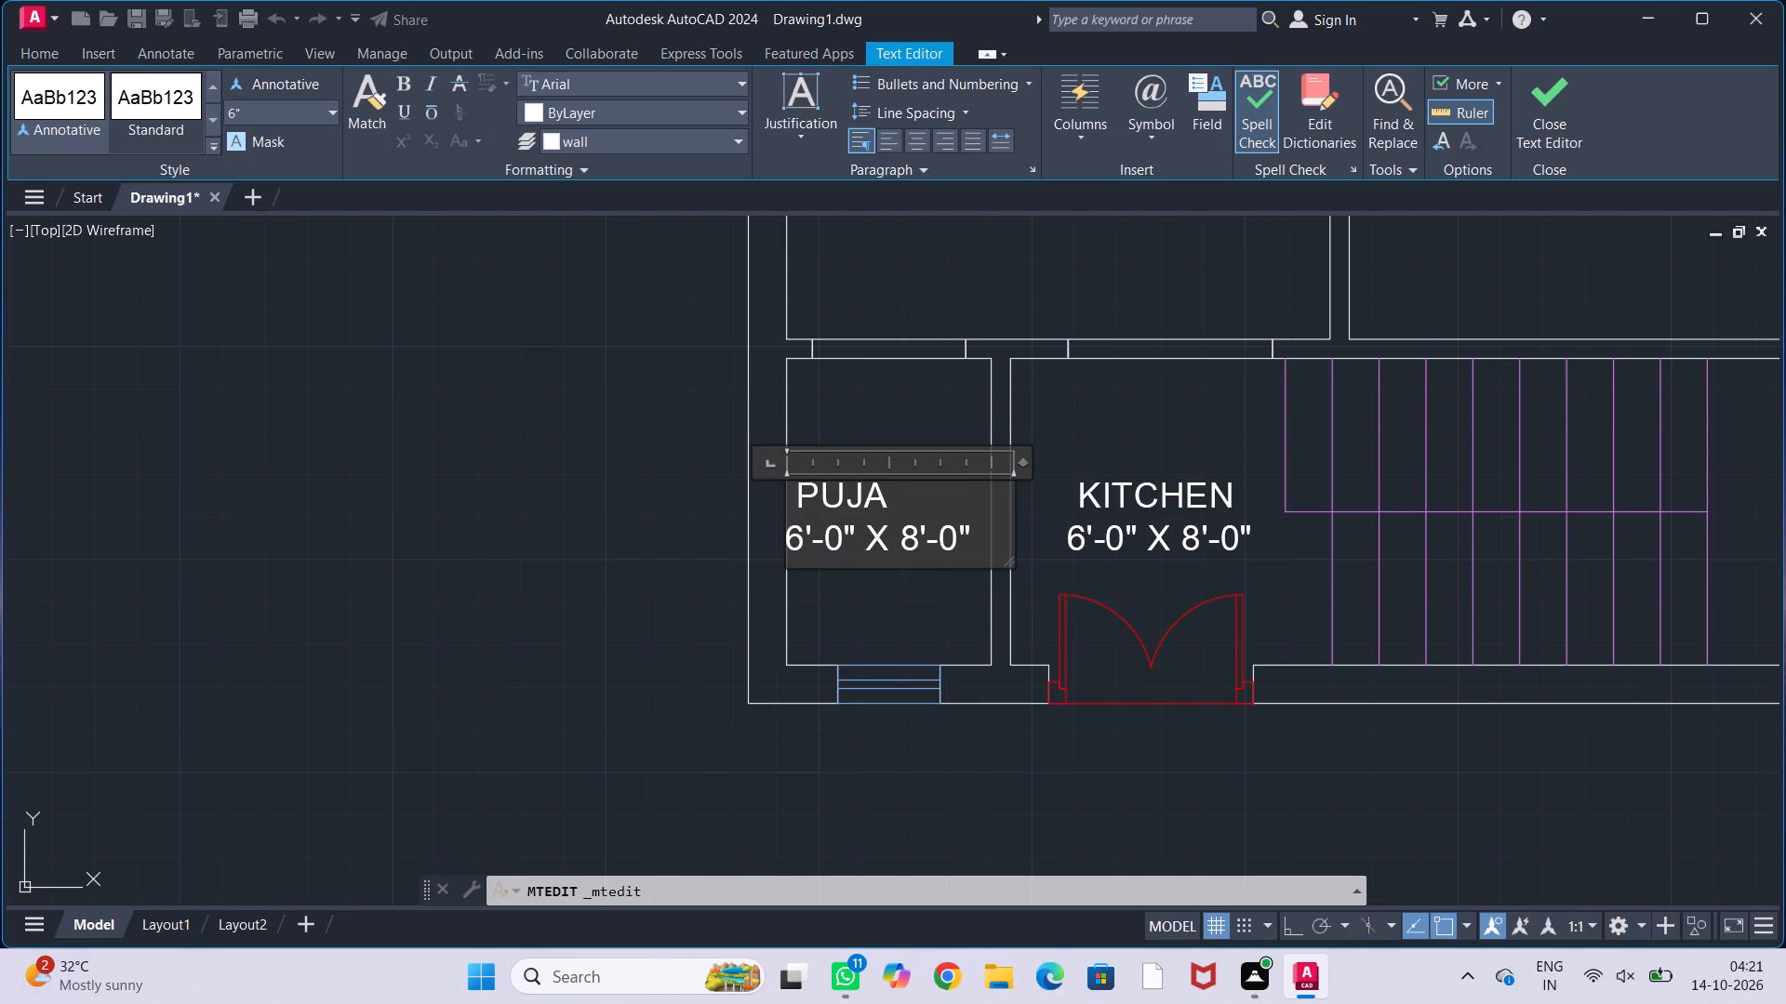
{"action": "key", "text": "space"}
{"action": "type", "text": "ROOM"}
Set the PUJA ROOM label's size line to 4'-0" X 6'-0" and indent it two spaces under the name.
{"action": "scroll", "coordinate": [883, 609], "scroll_direction": "up", "scroll_amount": 1}
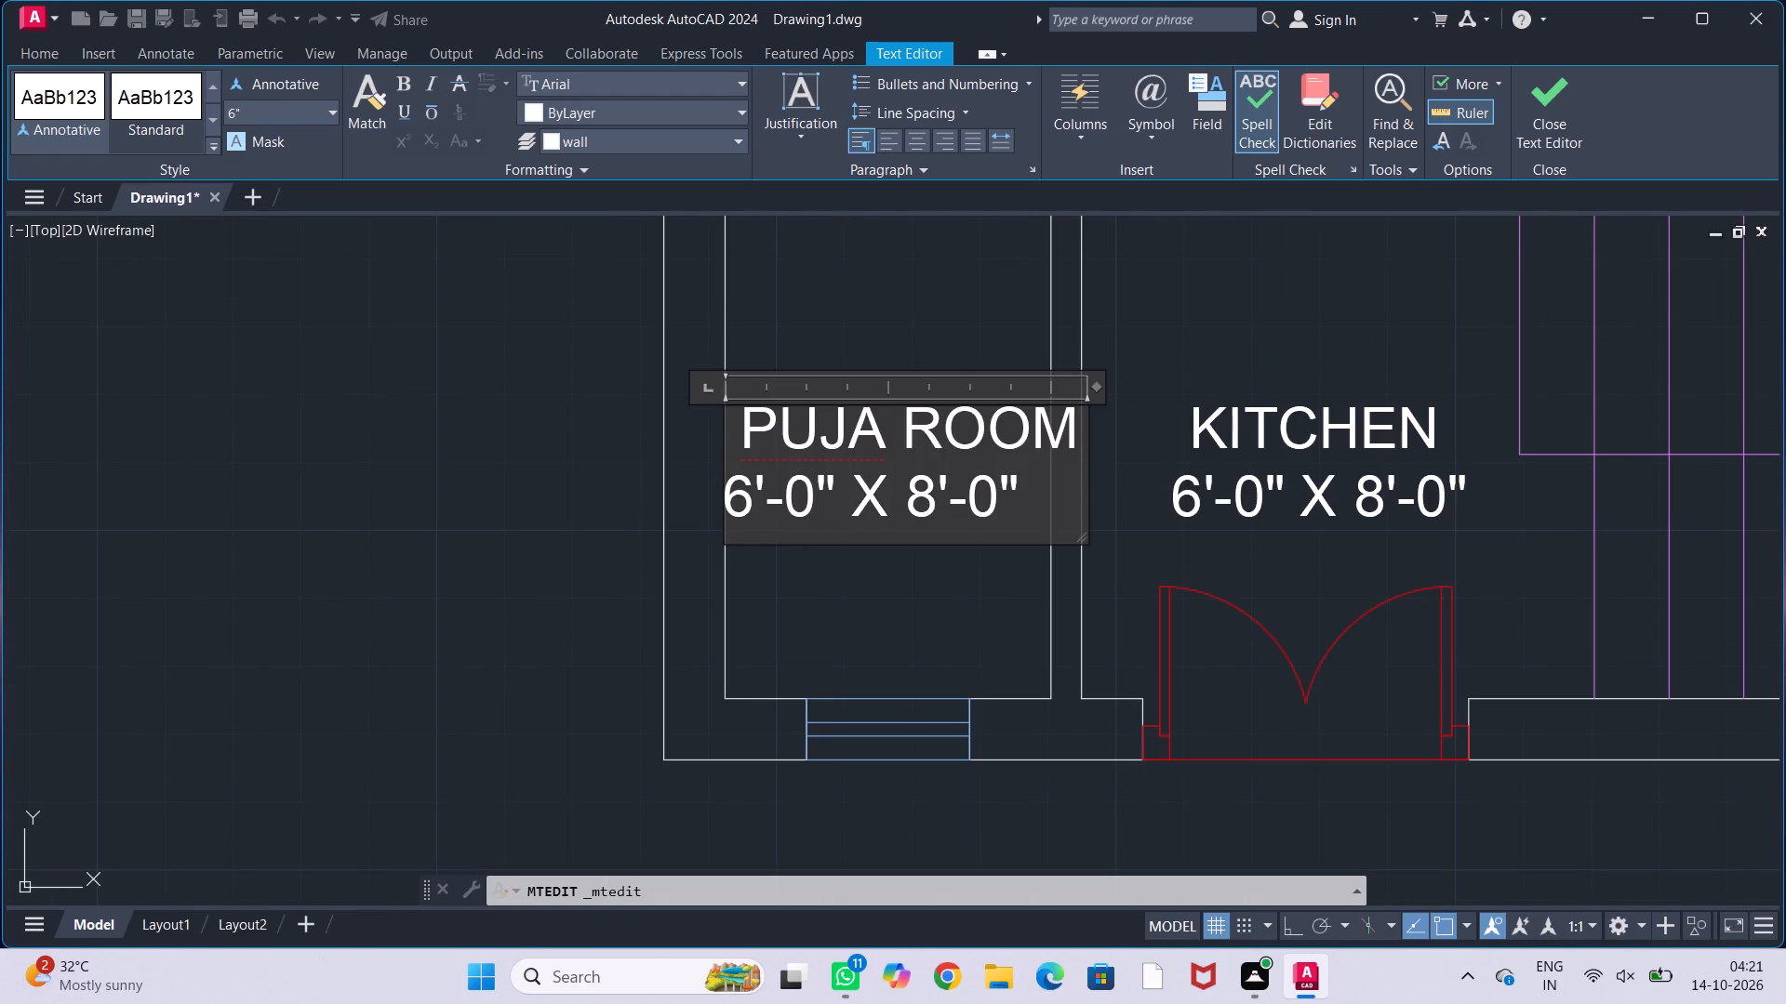
{"action": "left_click", "coordinate": [751, 496]}
{"action": "key", "text": "BackSpace"}
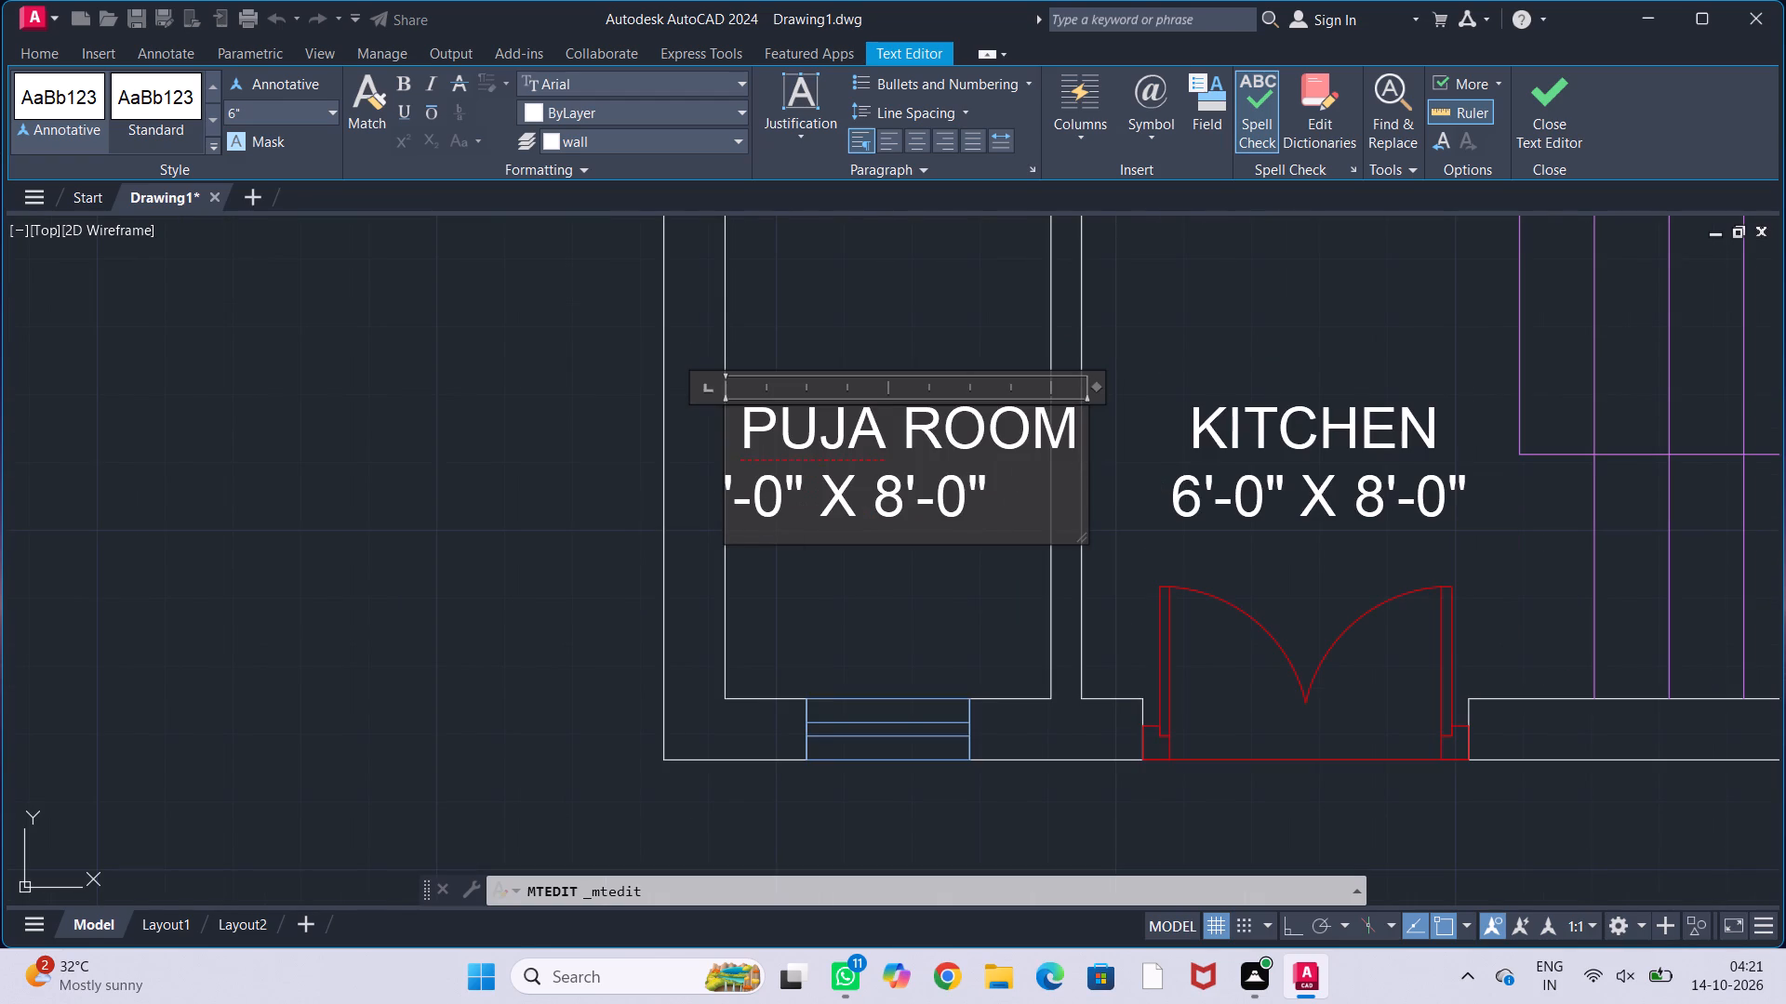
{"action": "key", "text": "4"}
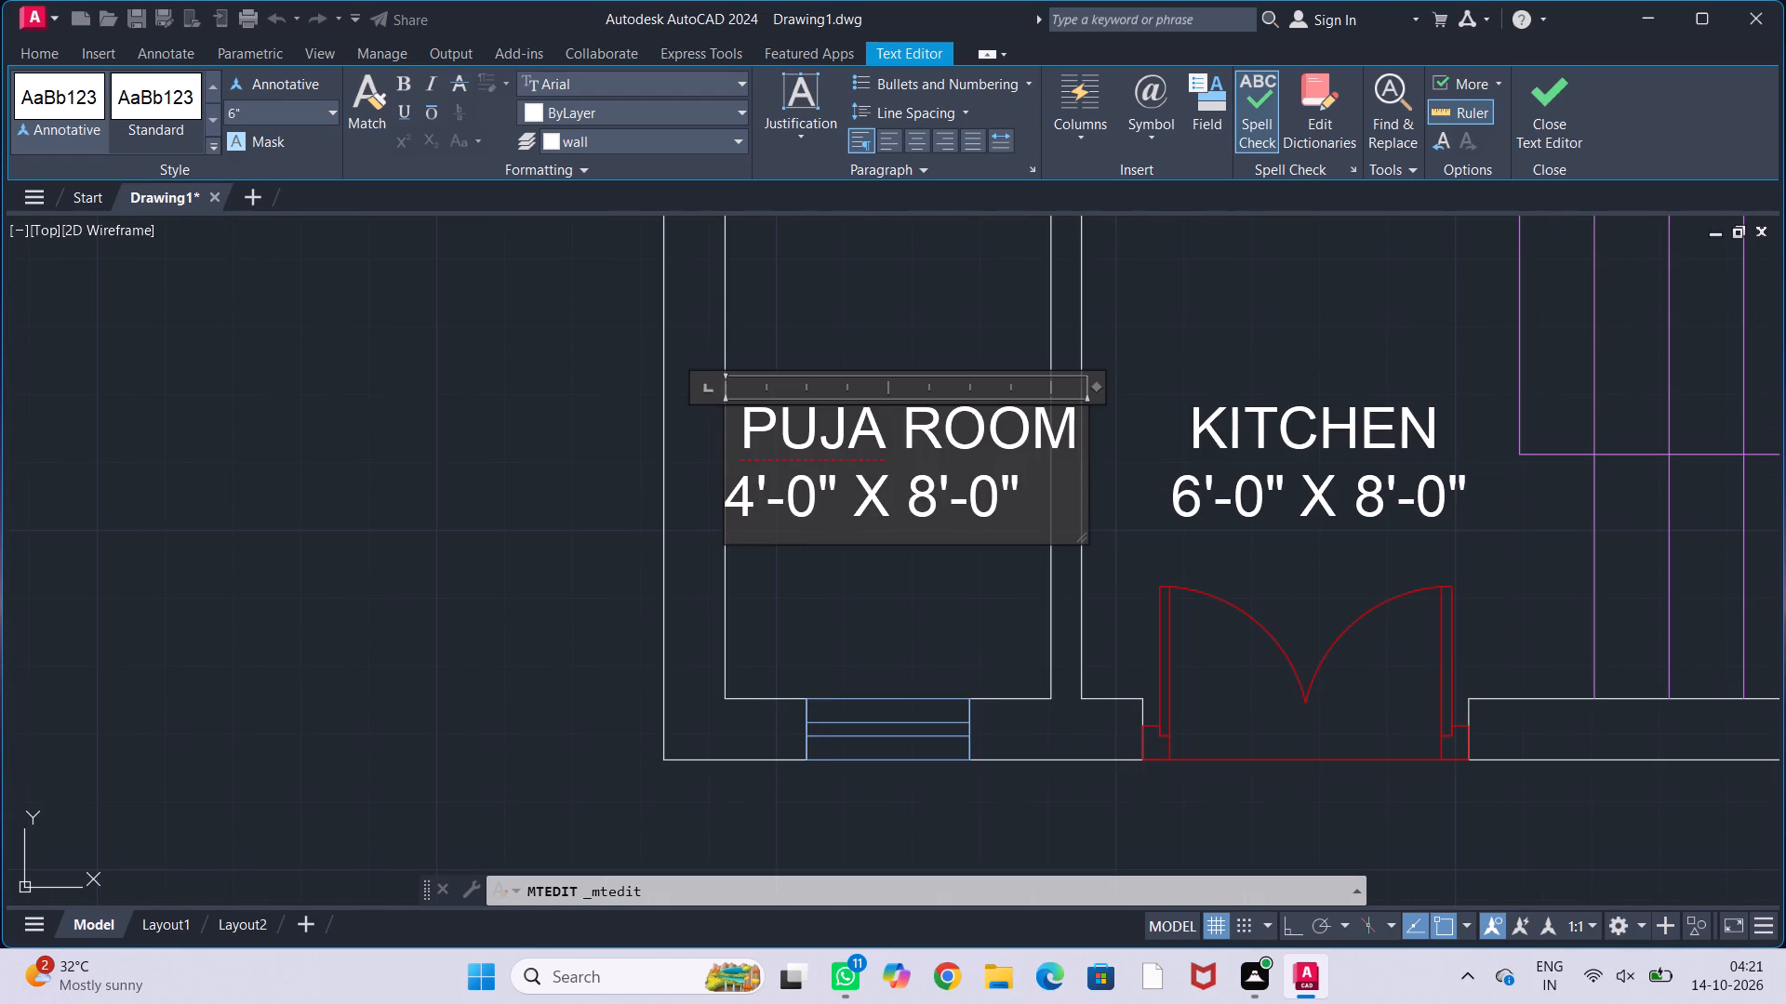
{"action": "left_click", "coordinate": [938, 498]}
{"action": "key", "text": "BackSpace"}
{"action": "key", "text": "6"}
{"action": "left_click", "coordinate": [727, 499]}
{"action": "key", "text": "space"}
{"action": "key", "text": "space"}
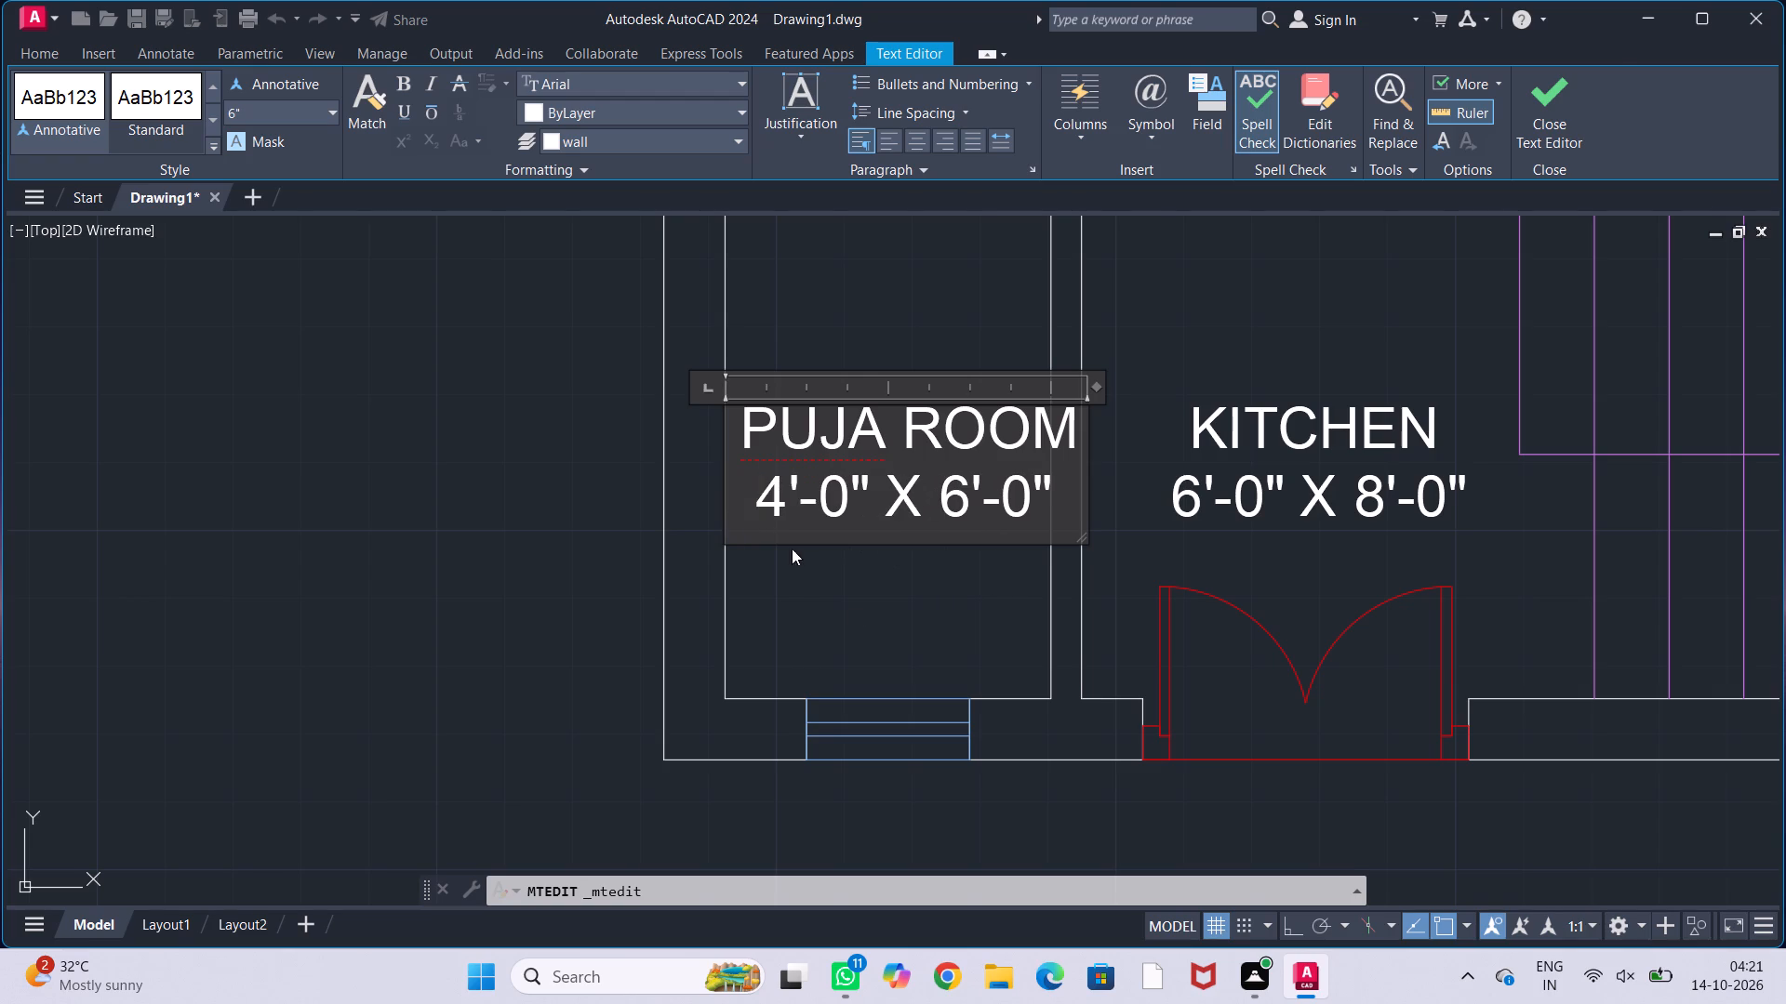
{"action": "left_click", "coordinate": [854, 612]}
Rotate the PUJA ROOM label 90° so it reads vertically.
{"action": "scroll", "coordinate": [884, 539], "scroll_direction": "down", "scroll_amount": 2}
{"action": "left_click", "coordinate": [906, 504]}
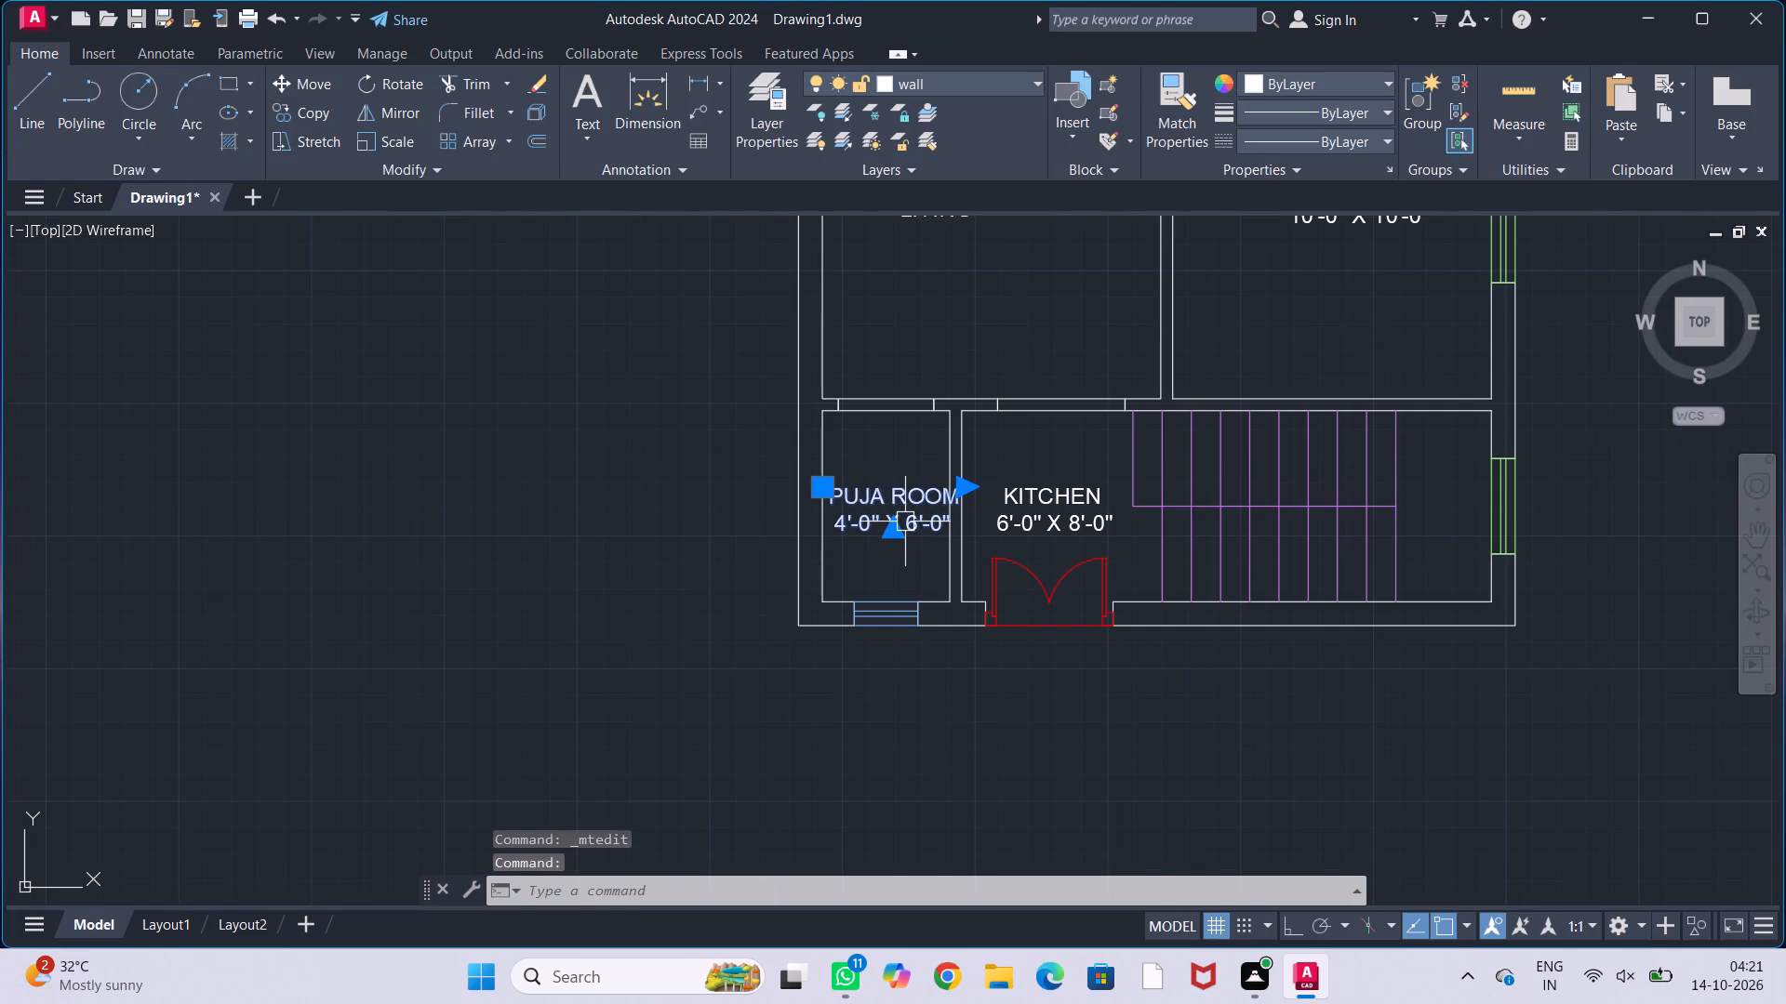
{"action": "type", "text": "RO"}
{"action": "key", "text": "Return"}
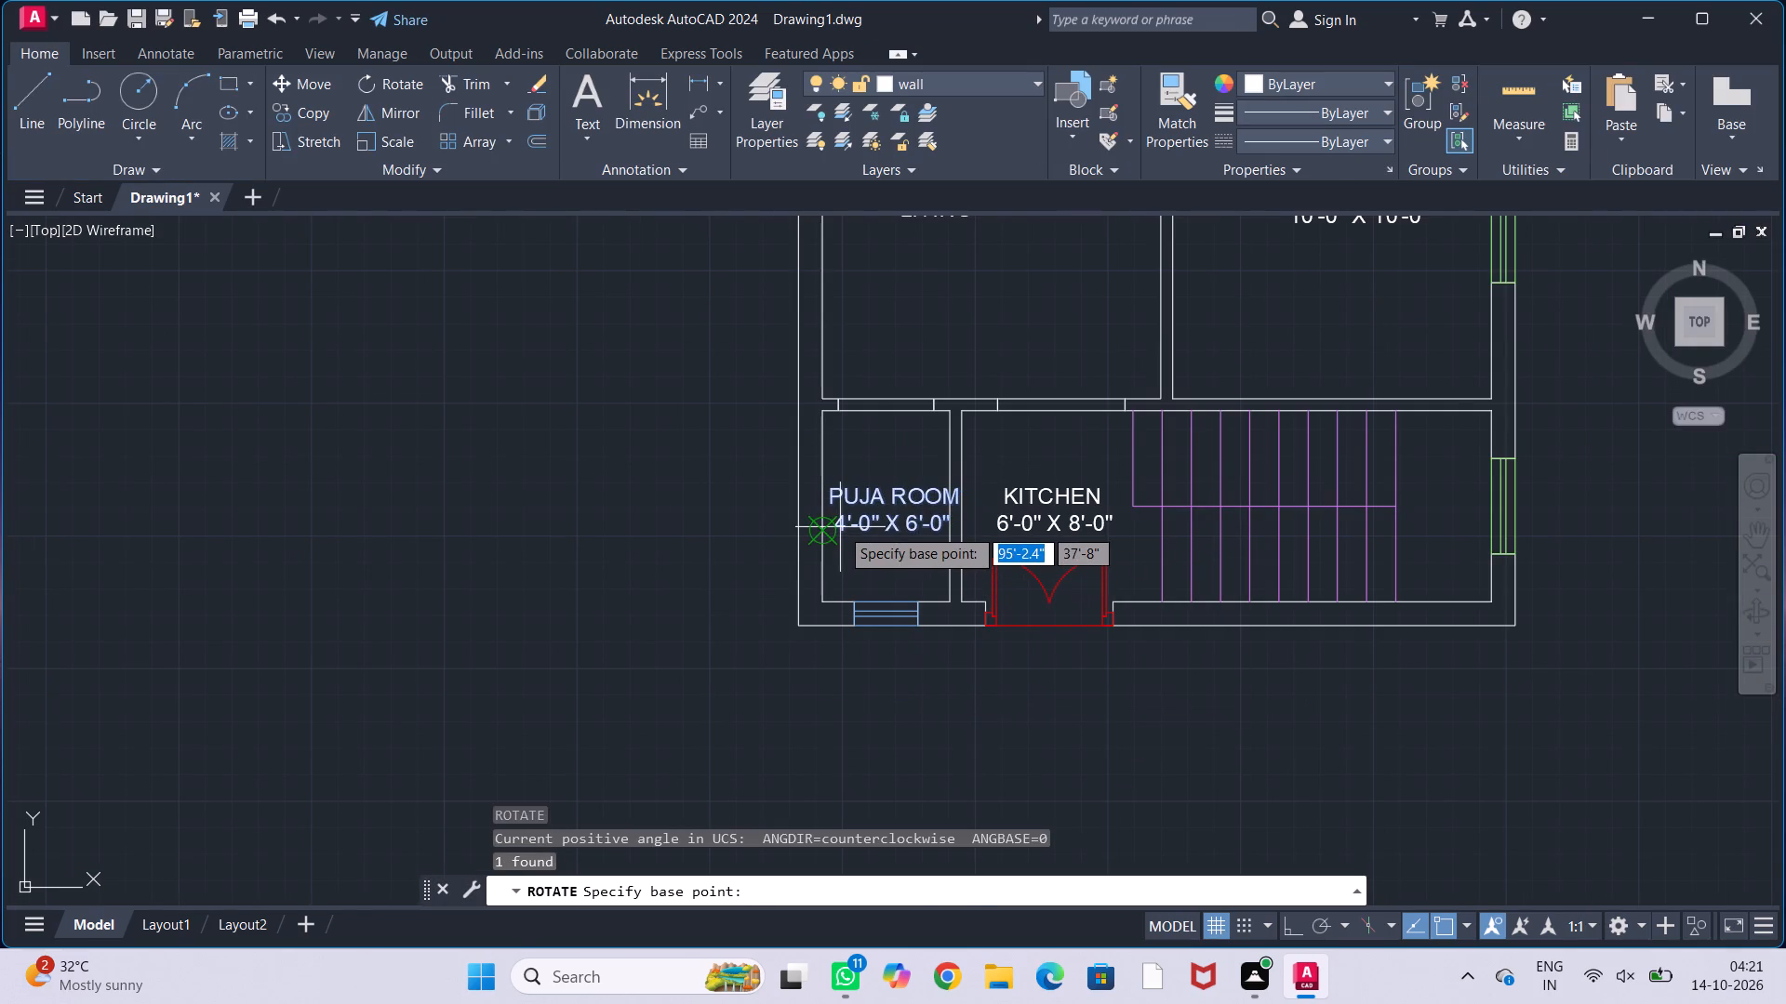
{"action": "left_click", "coordinate": [840, 527]}
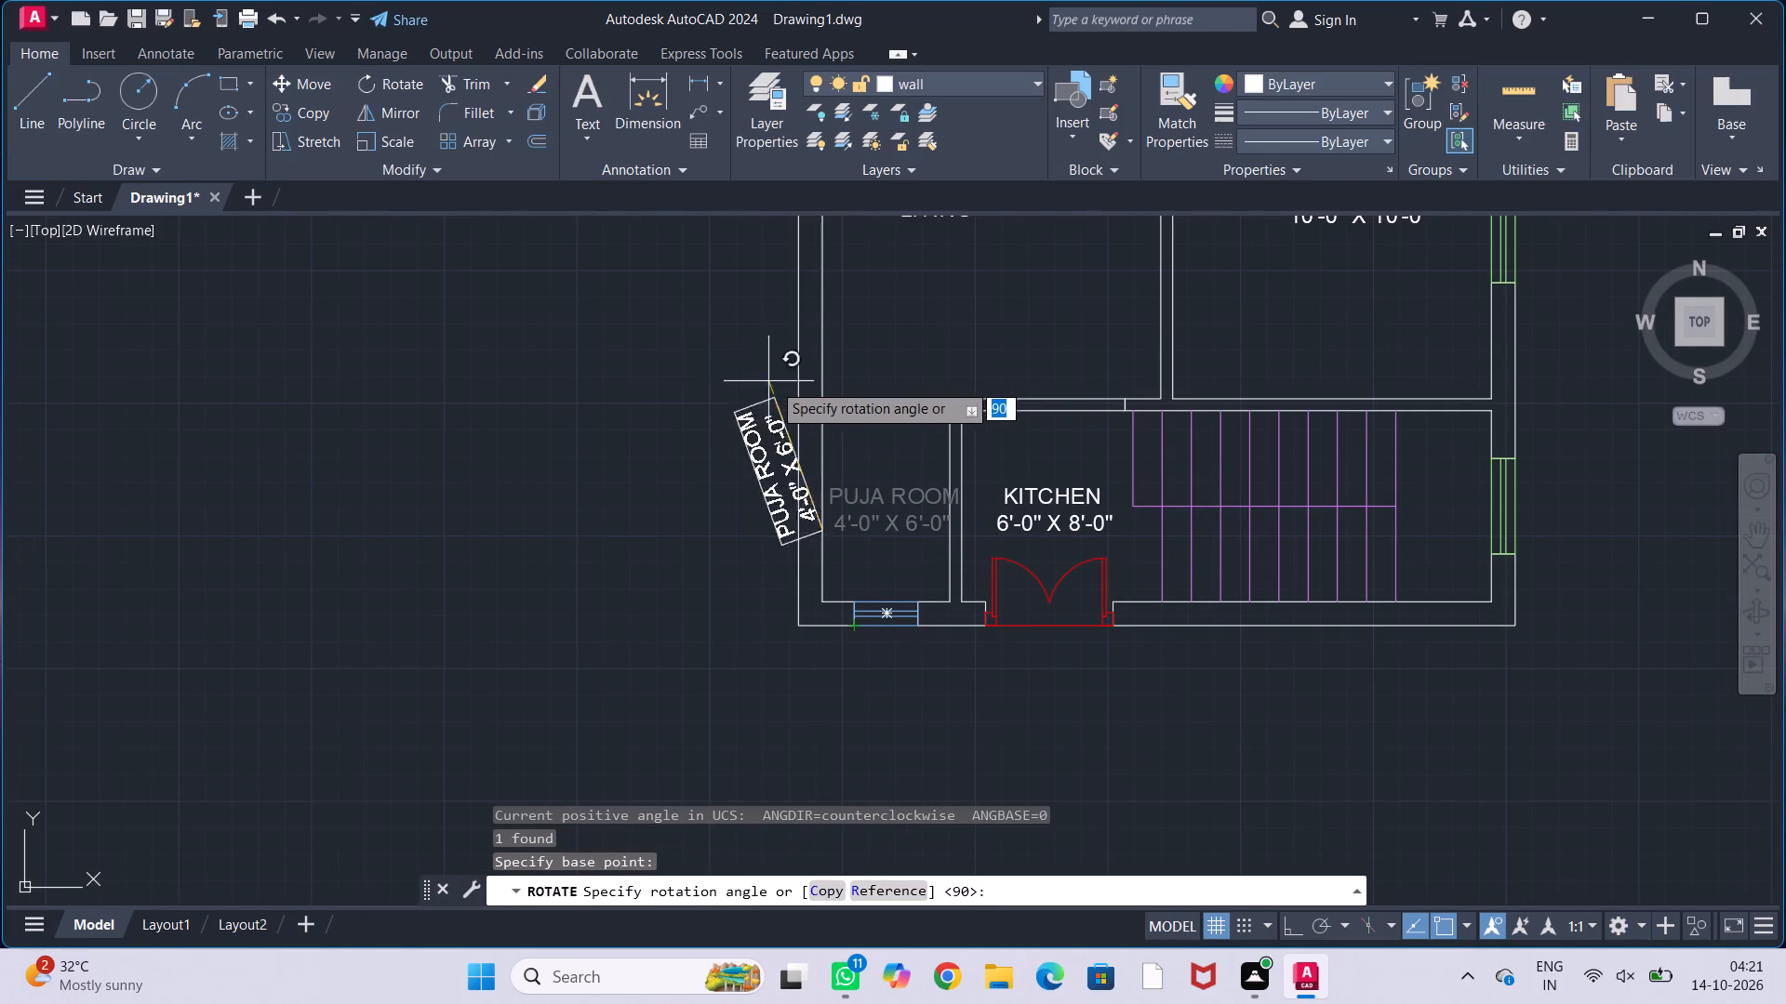
{"action": "key", "text": "F8"}
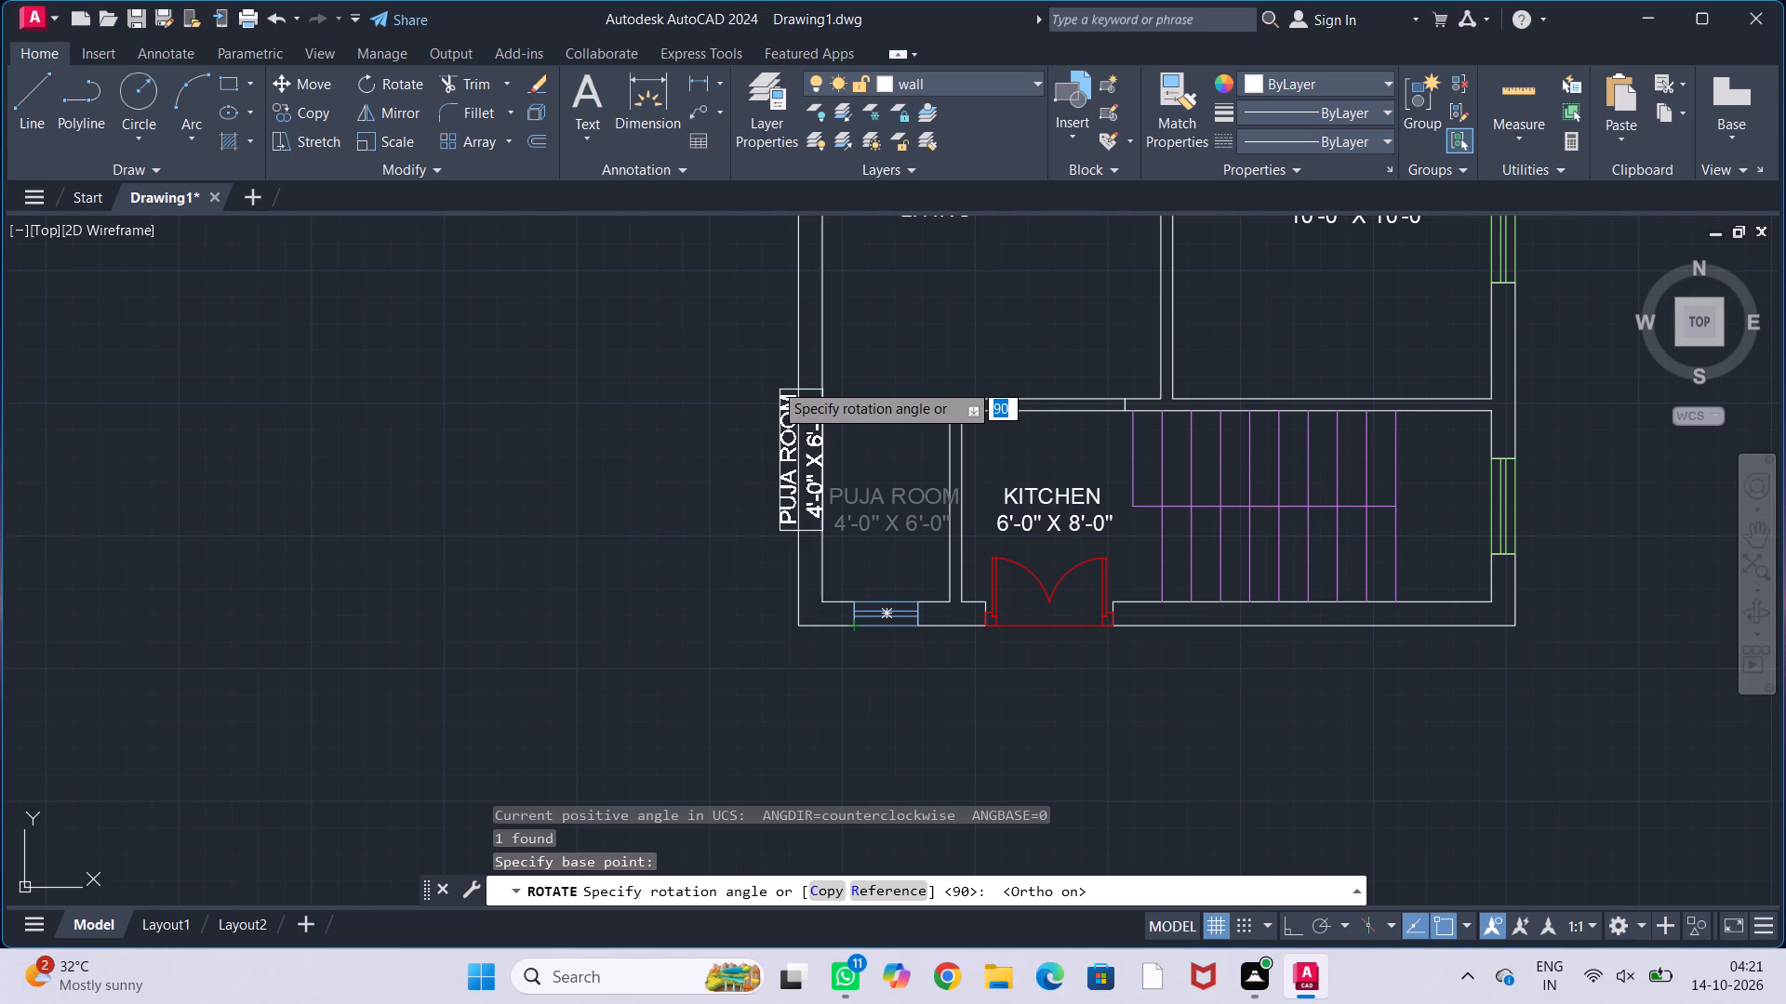
{"action": "left_click", "coordinate": [849, 301]}
{"action": "key", "text": "Escape"}
{"action": "key", "text": "Escape"}
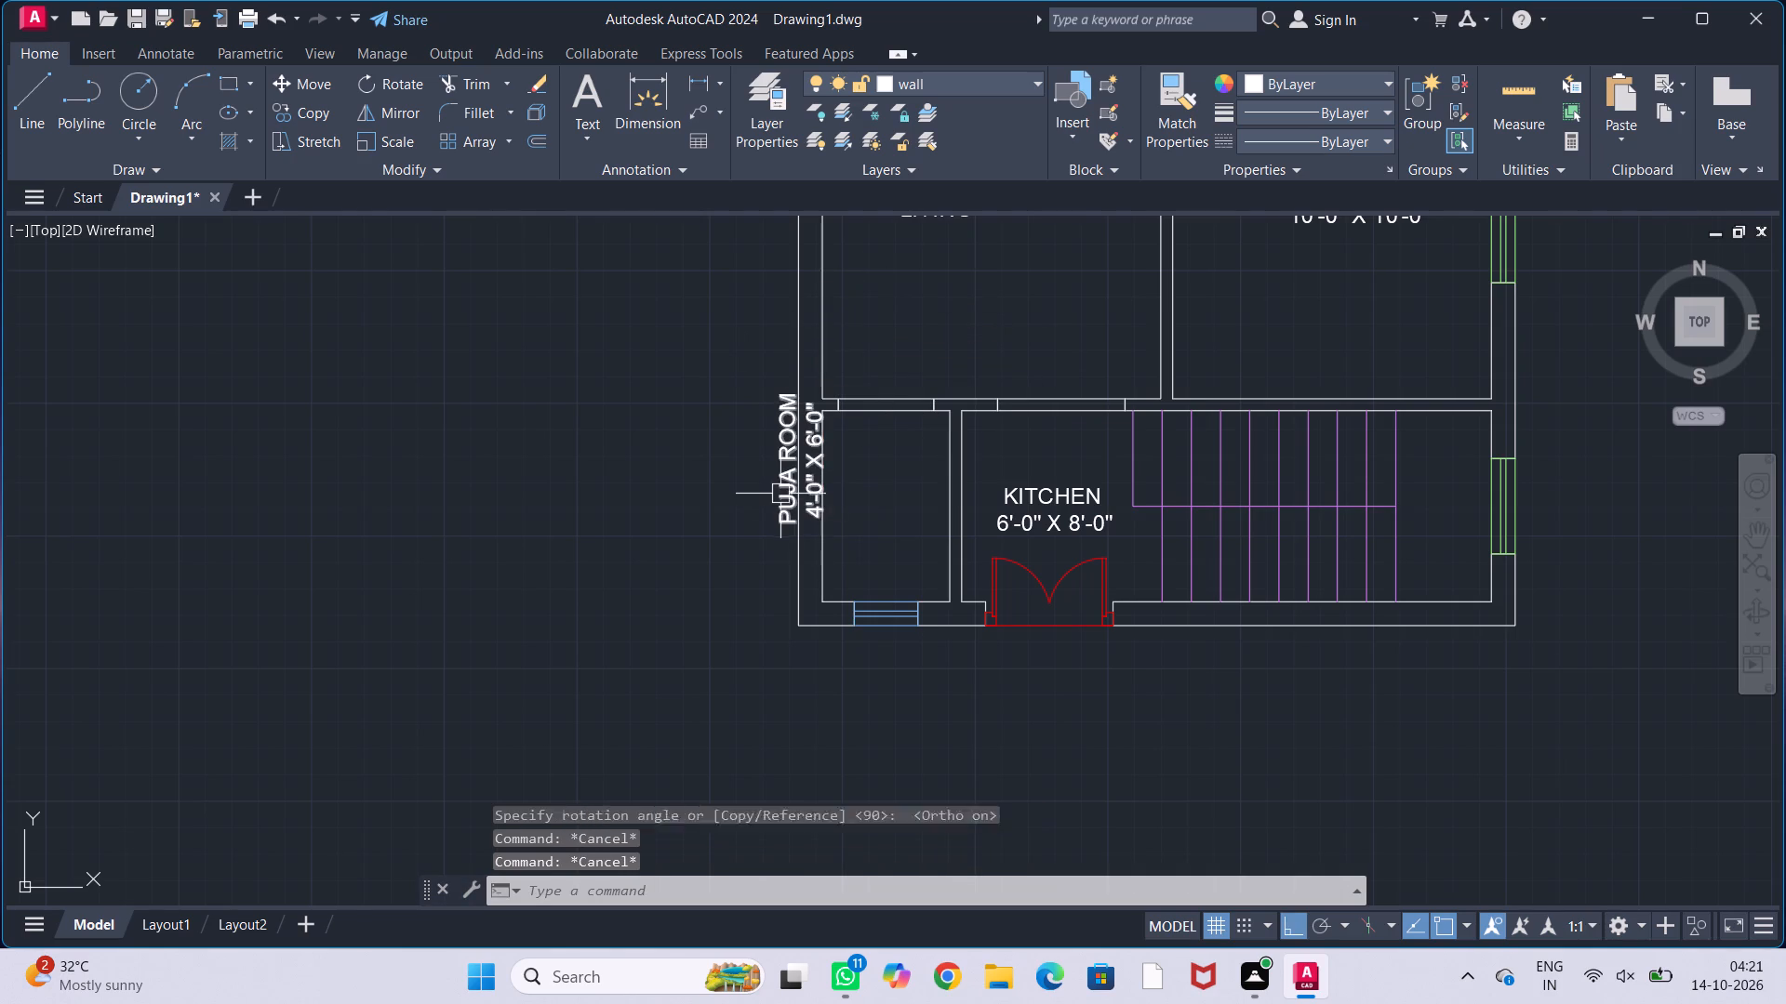
{"action": "key", "text": "Escape"}
Move the vertical PUJA ROOM label off the outer wall into the puja room, above the window.
{"action": "left_click", "coordinate": [780, 493]}
{"action": "key", "text": "m"}
{"action": "key", "text": "Return"}
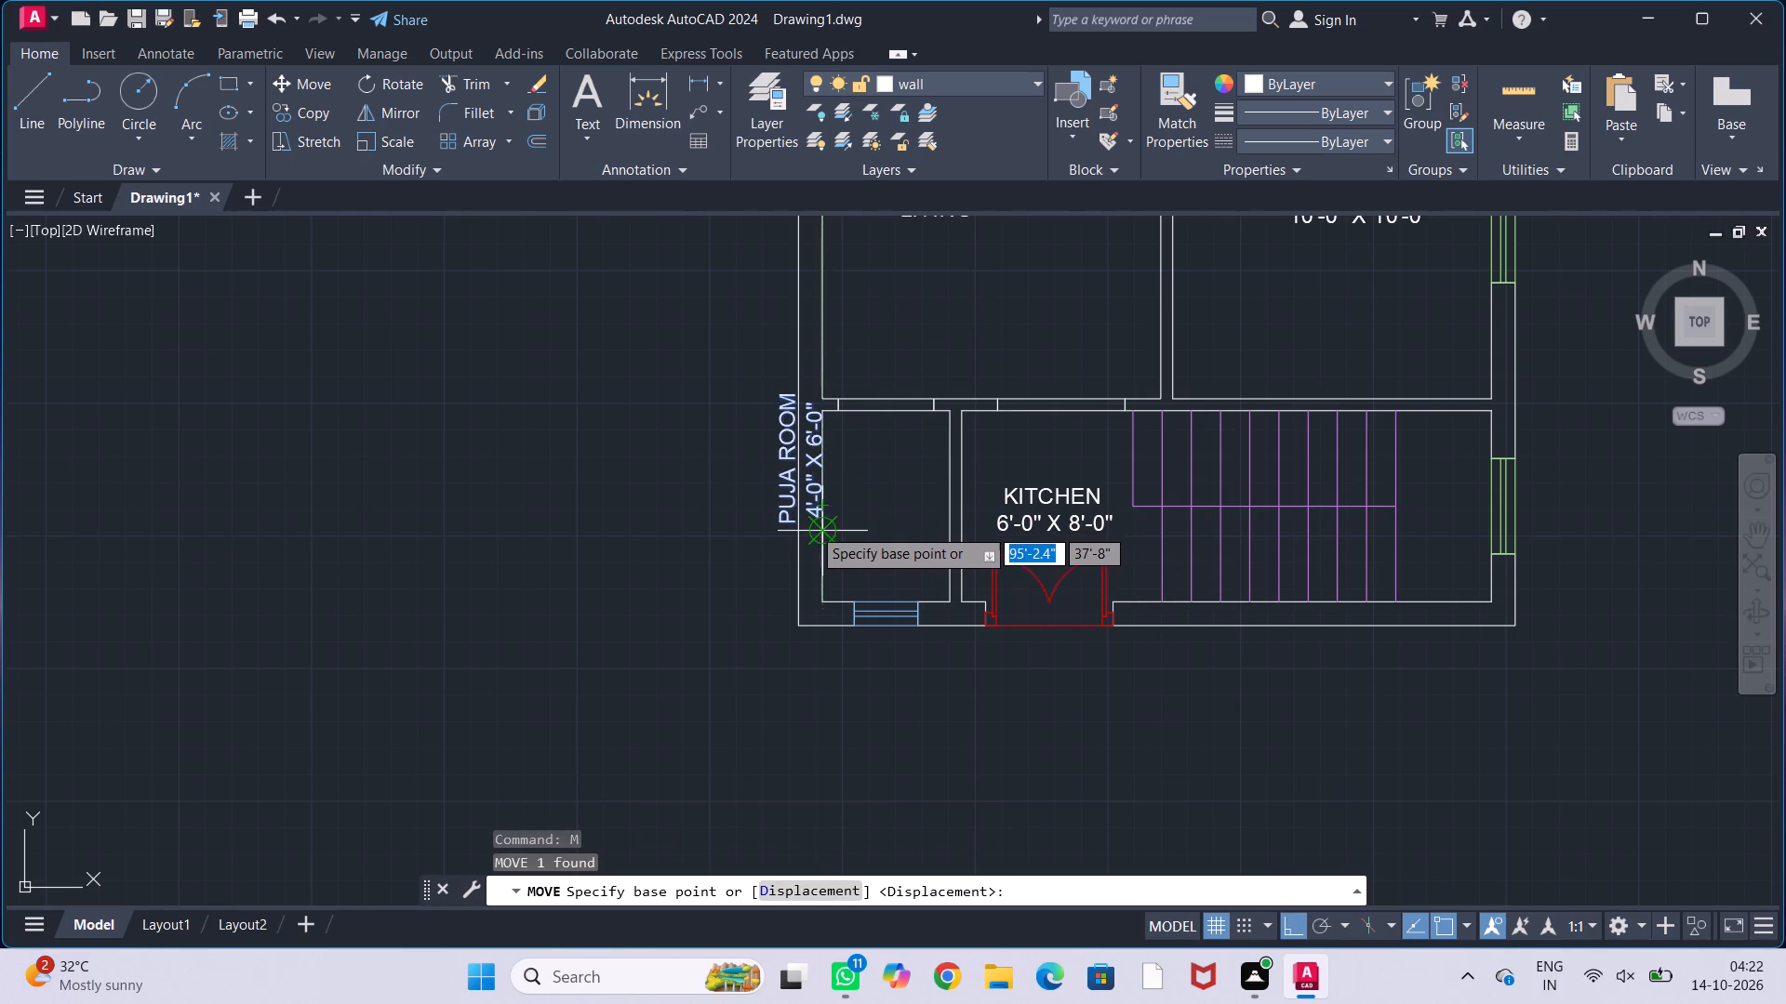
{"action": "scroll", "coordinate": [811, 520], "scroll_direction": "up", "scroll_amount": 2}
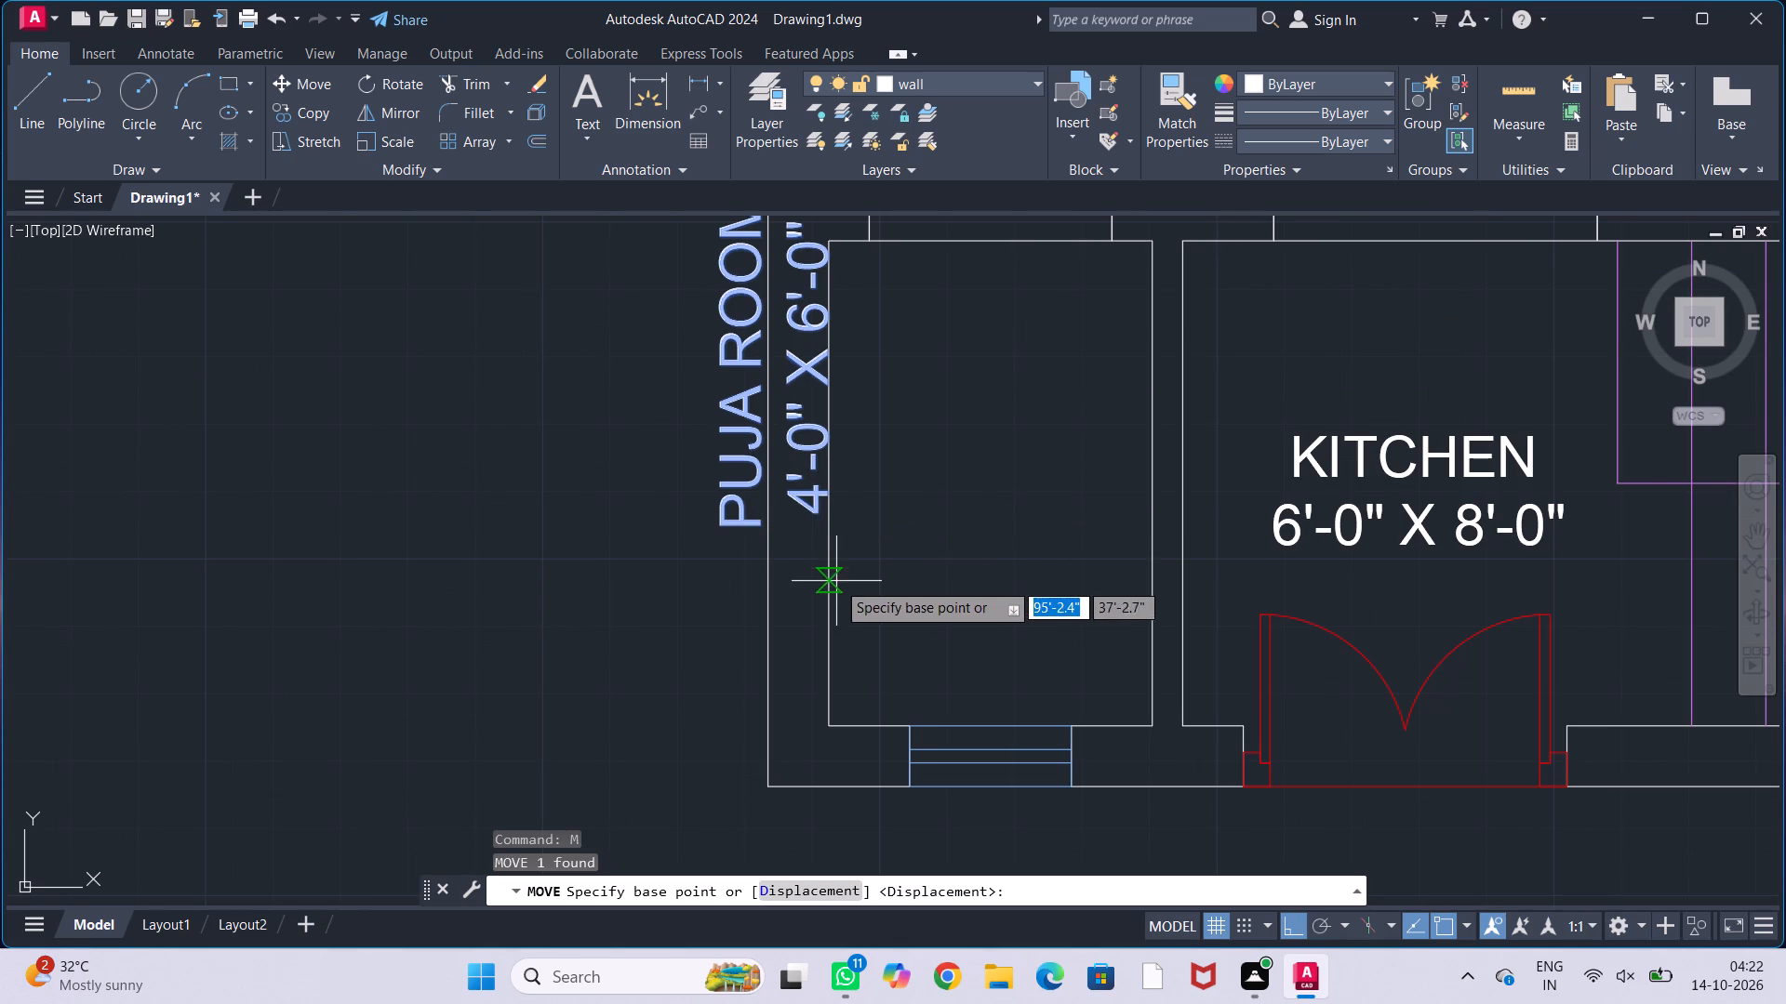
{"action": "left_click", "coordinate": [829, 546]}
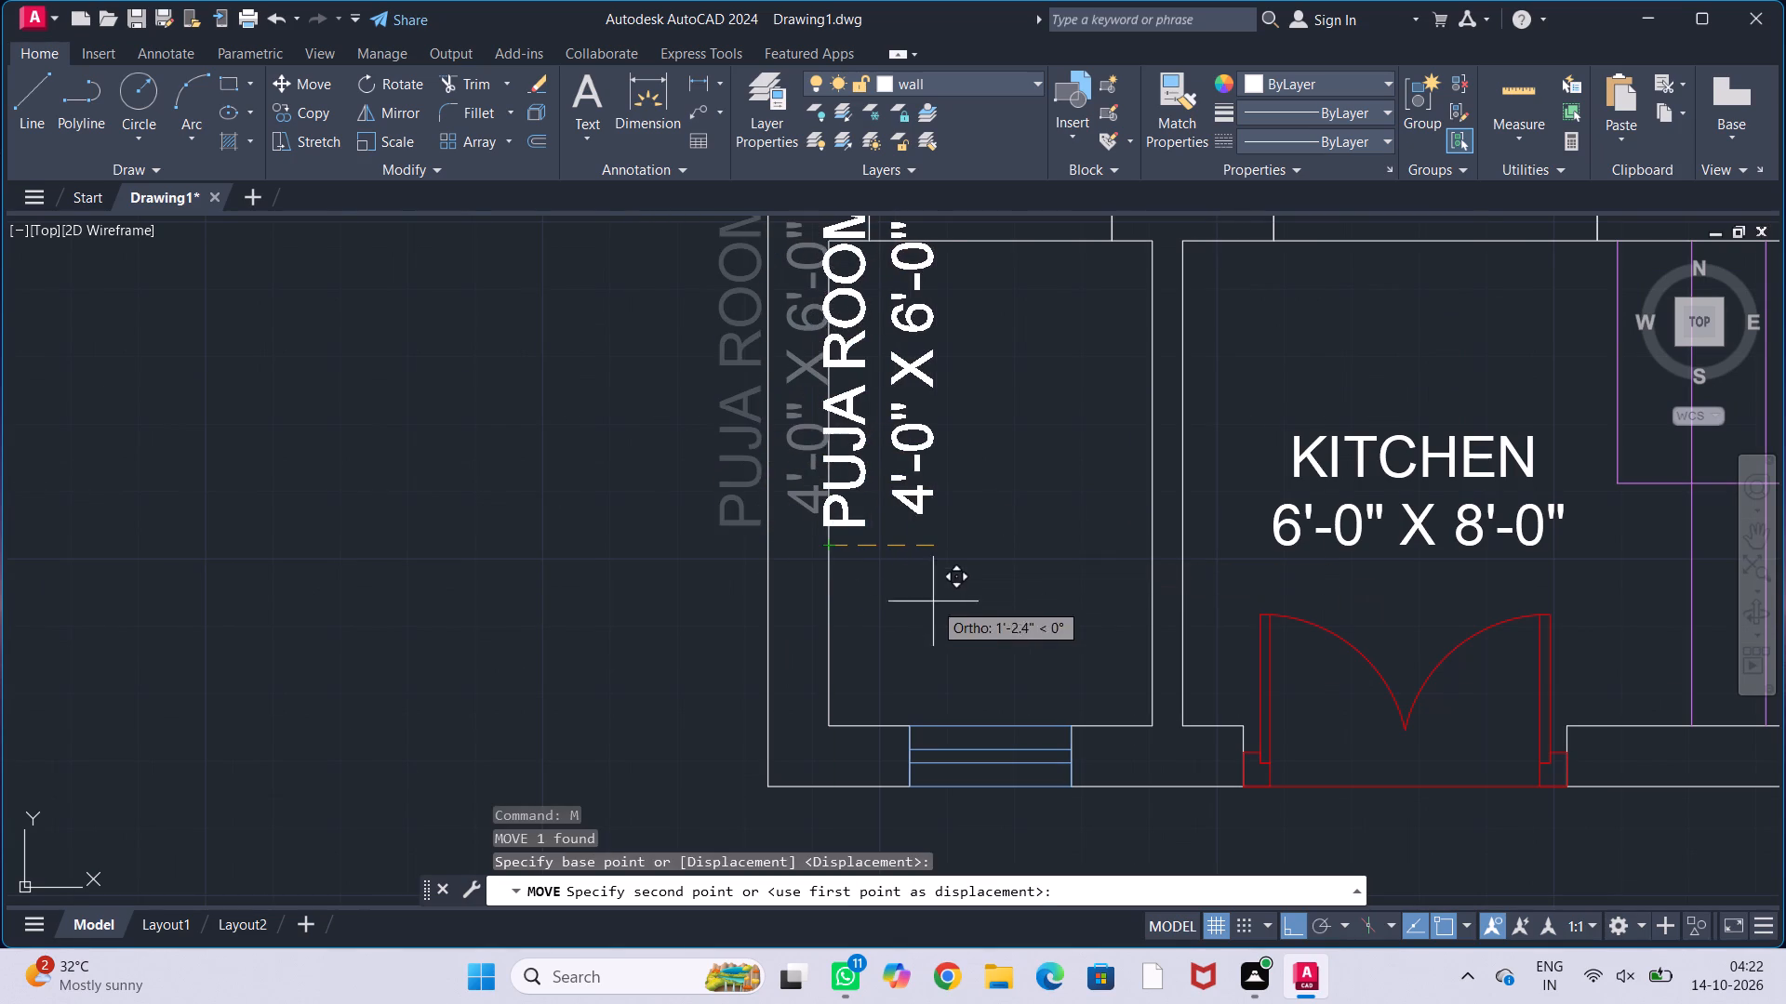
{"action": "key", "text": "F8"}
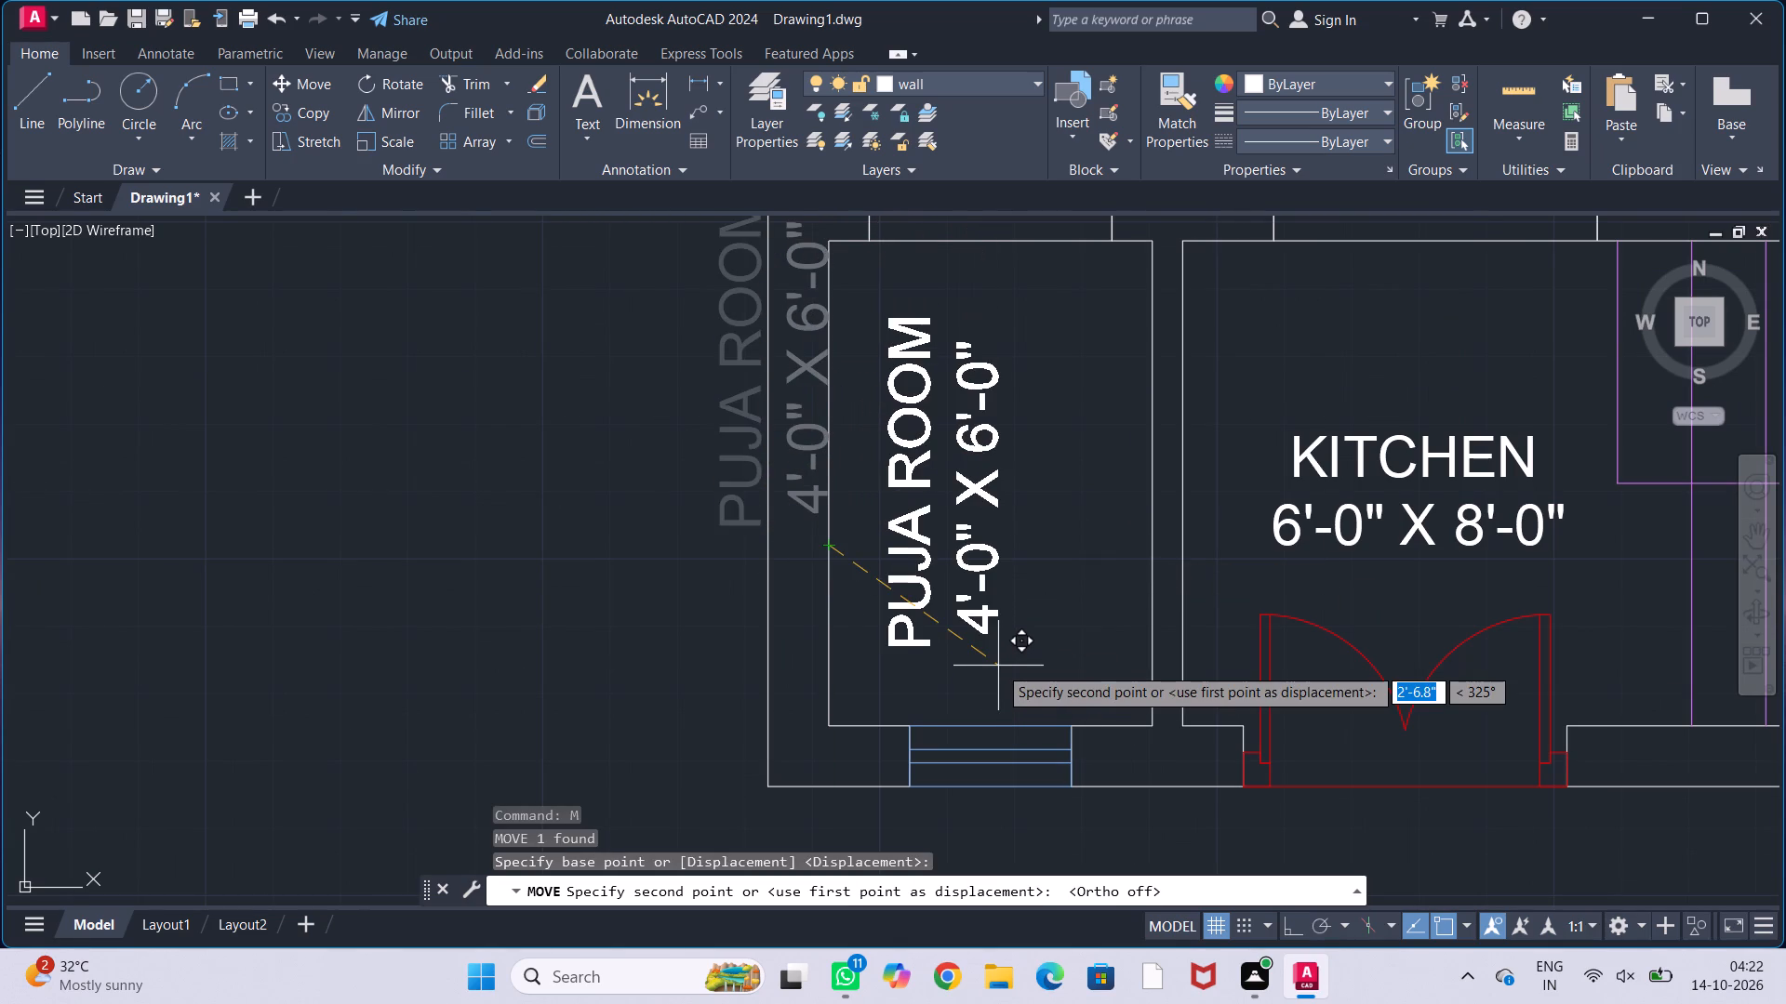
{"action": "left_click", "coordinate": [983, 652]}
{"action": "key", "text": "Escape"}
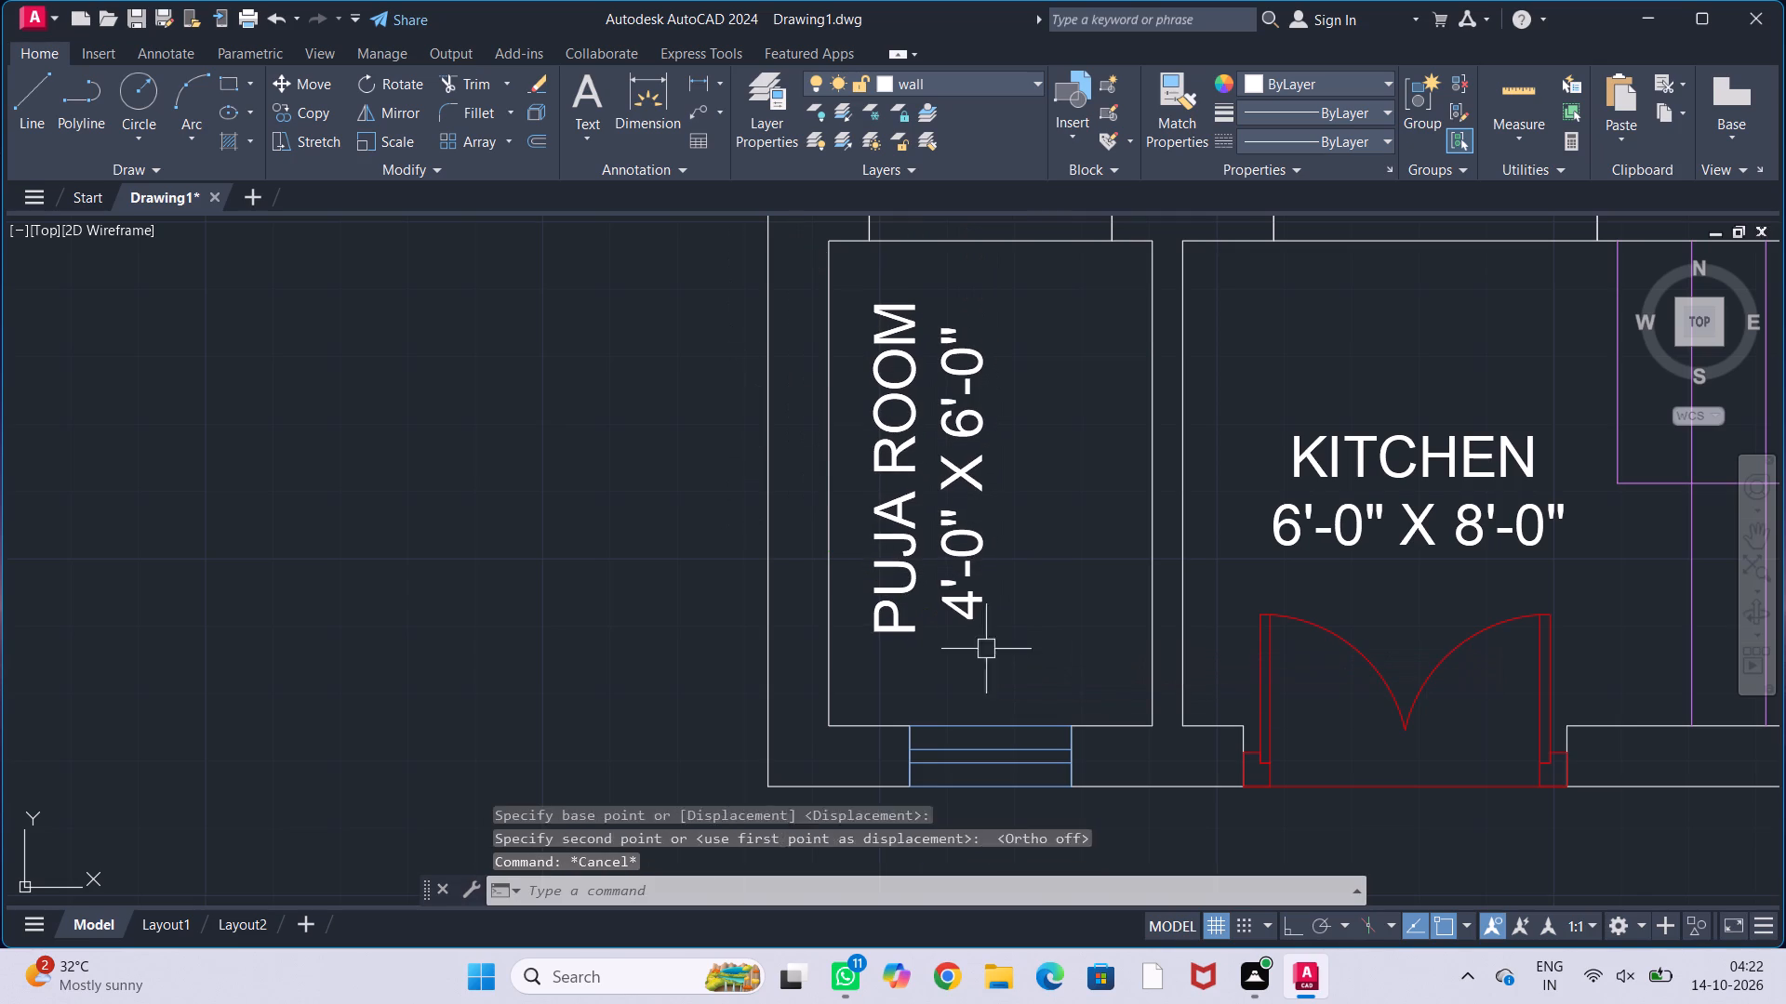
{"action": "key", "text": "Escape"}
{"action": "key", "text": "Escape"}
{"action": "key", "text": "Escape"}
Change the copied KITCHEN label at the double-door entrance to VARANDA and remove its size line.
{"action": "scroll", "coordinate": [1017, 605], "scroll_direction": "down", "scroll_amount": 1}
{"action": "middle_click_drag", "start_coordinate": [1001, 610], "coordinate": [906, 569]}
{"action": "double_click", "coordinate": [1181, 491]}
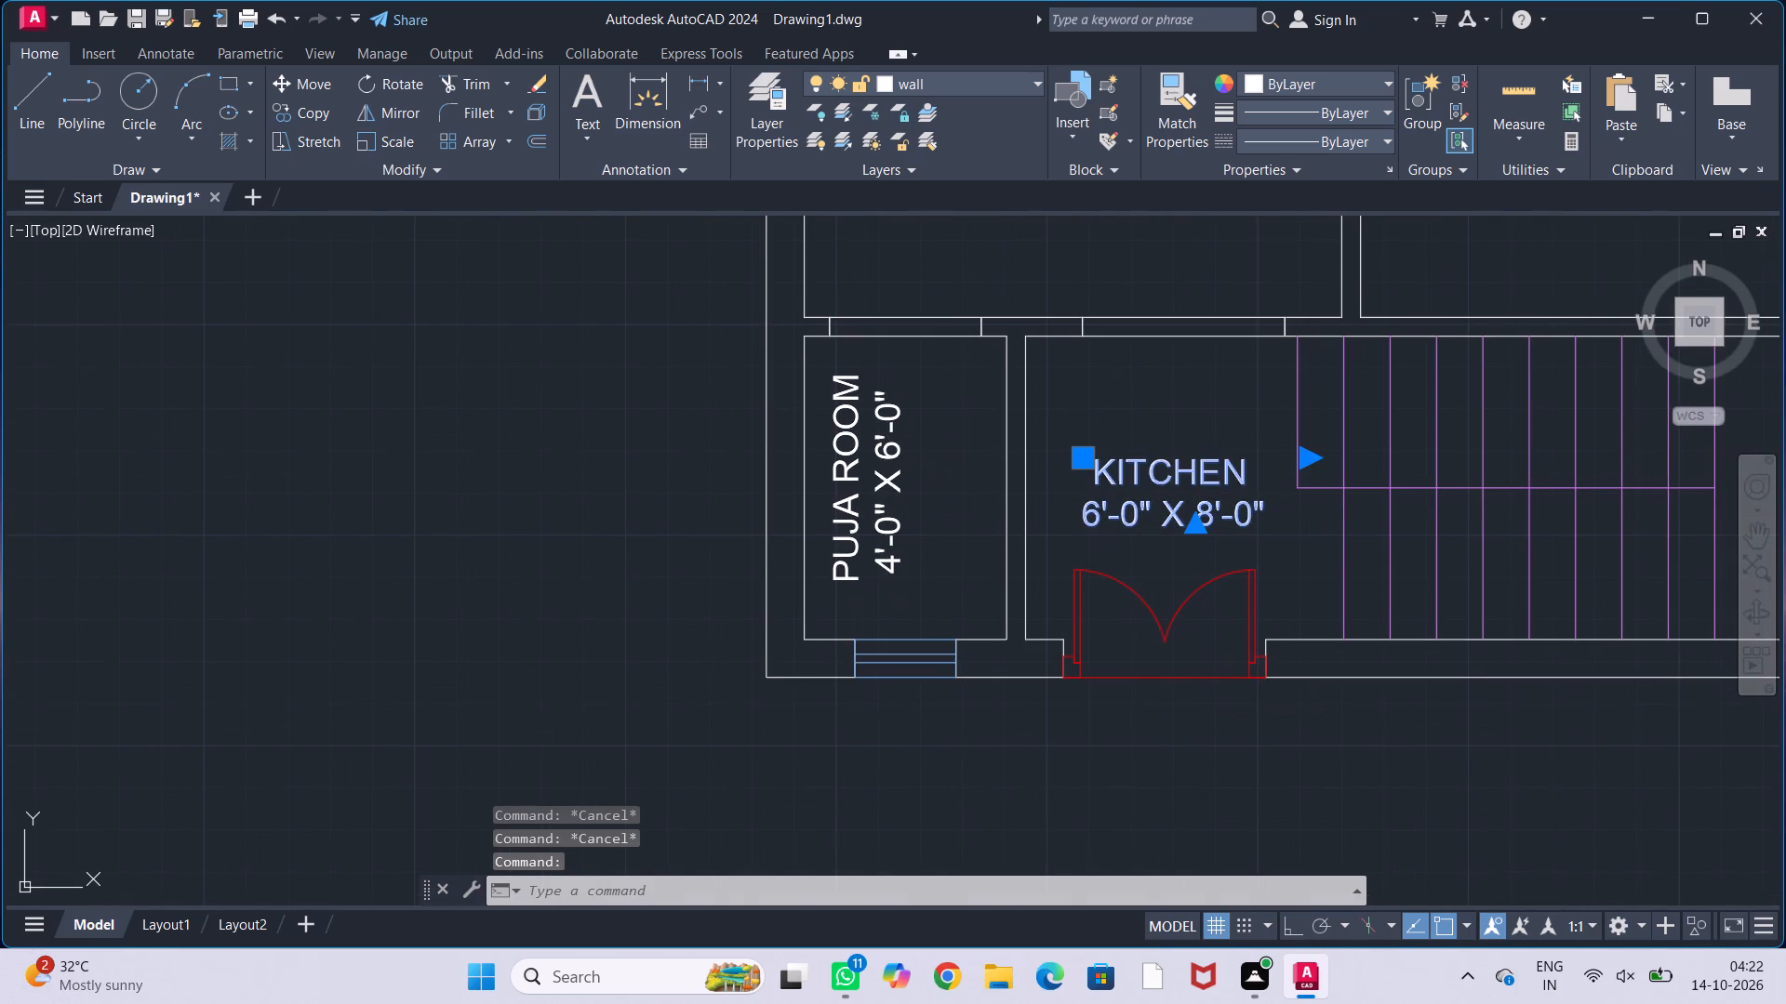
{"action": "left_click_drag", "start_coordinate": [1265, 508], "coordinate": [1074, 523]}
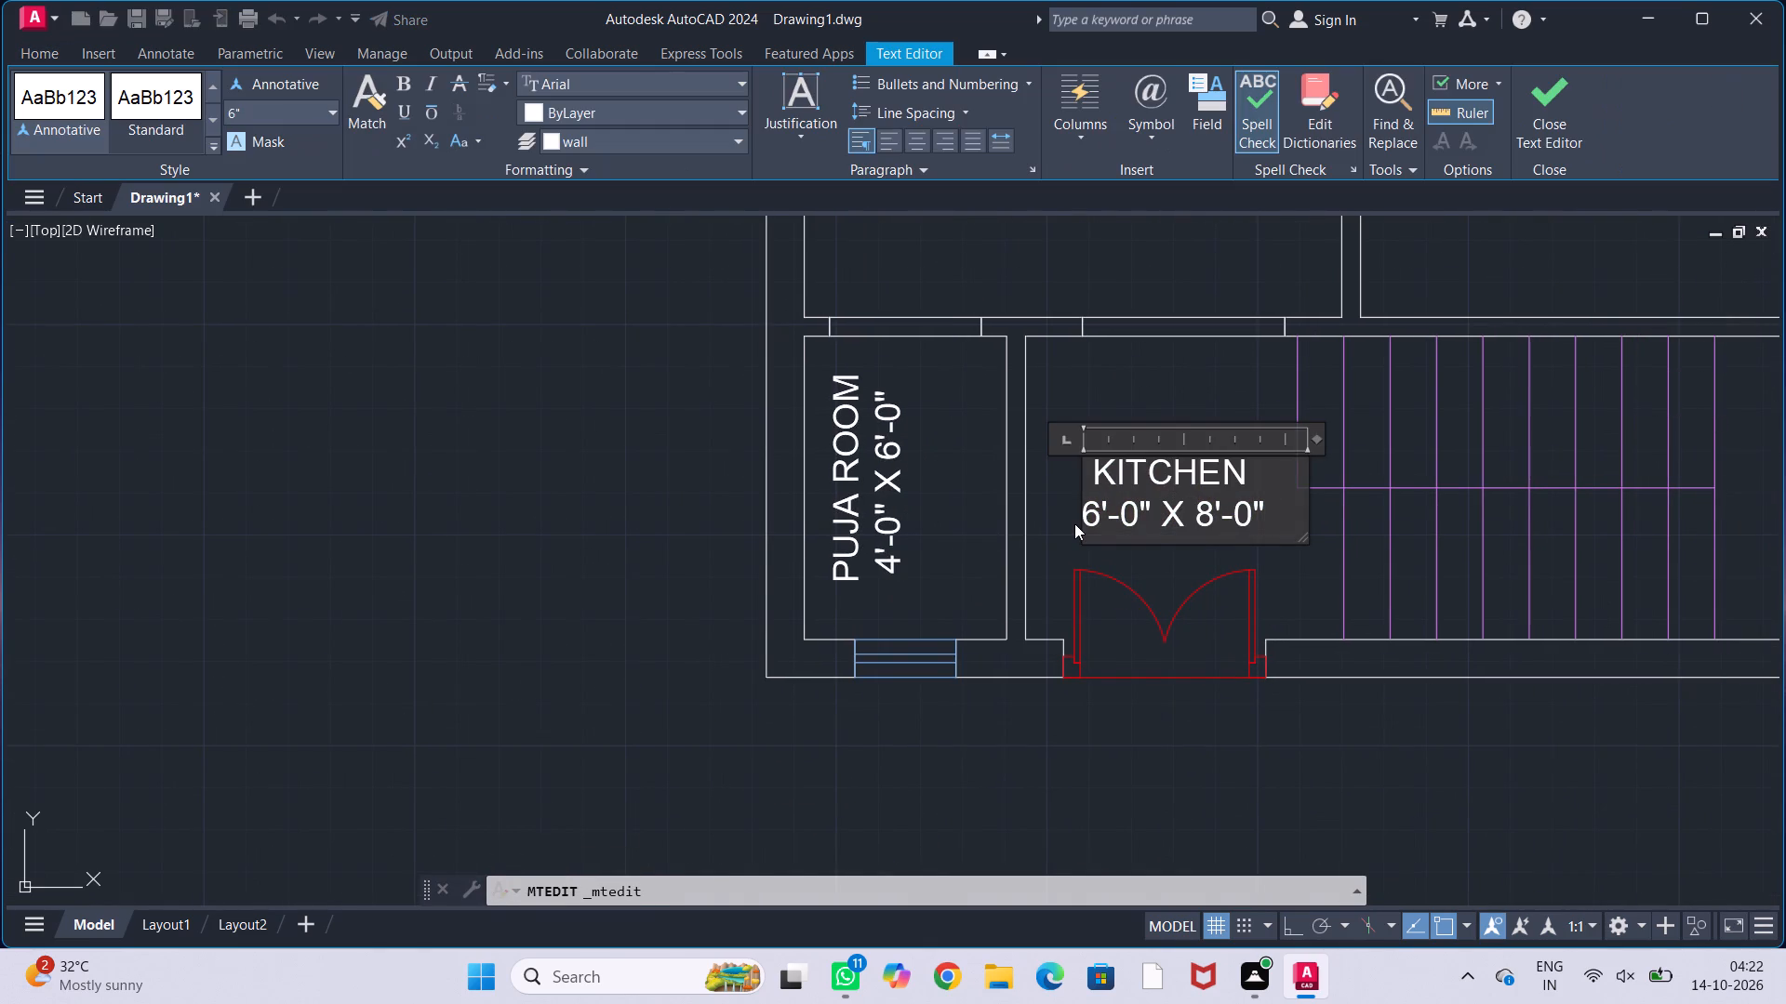
{"action": "key", "text": "Delete"}
{"action": "key", "text": "BackSpace"}
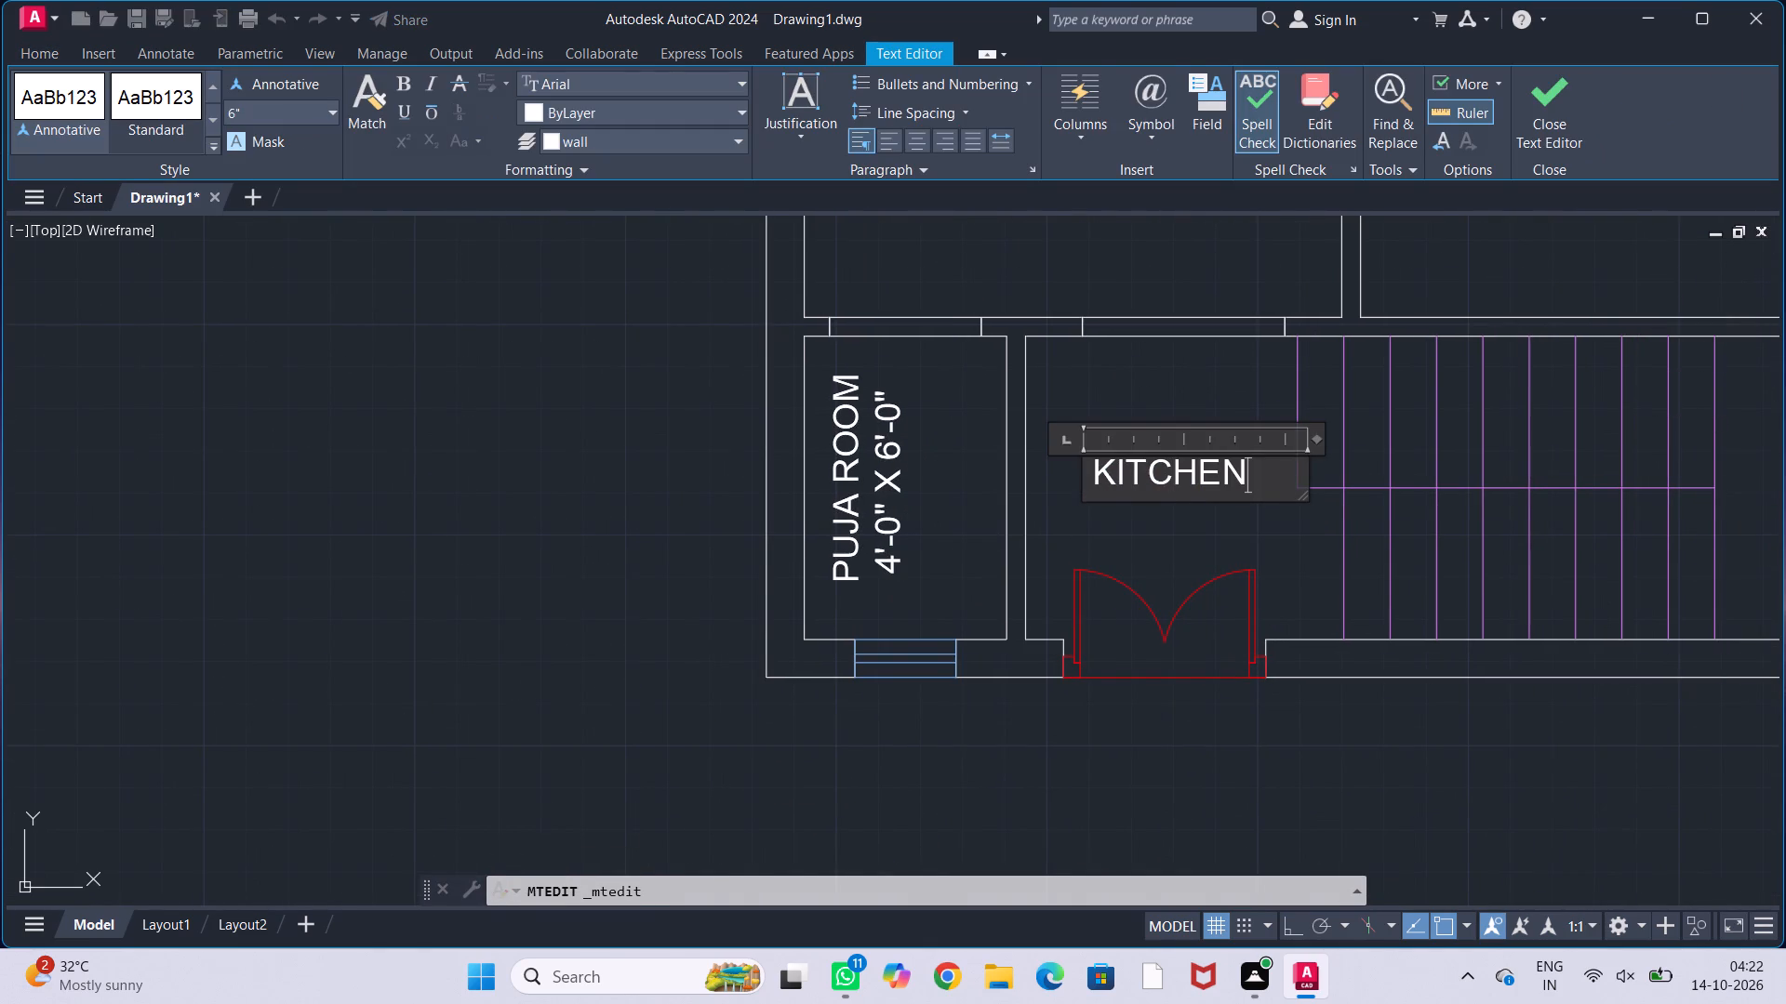
{"action": "key", "text": "BackSpace"}
{"action": "key", "text": "BackSpace"}
{"action": "key", "text": "BackSpace"}
{"action": "key", "text": "BackSpace"}
{"action": "key", "text": "BackSpace"}
{"action": "key", "text": "BackSpace"}
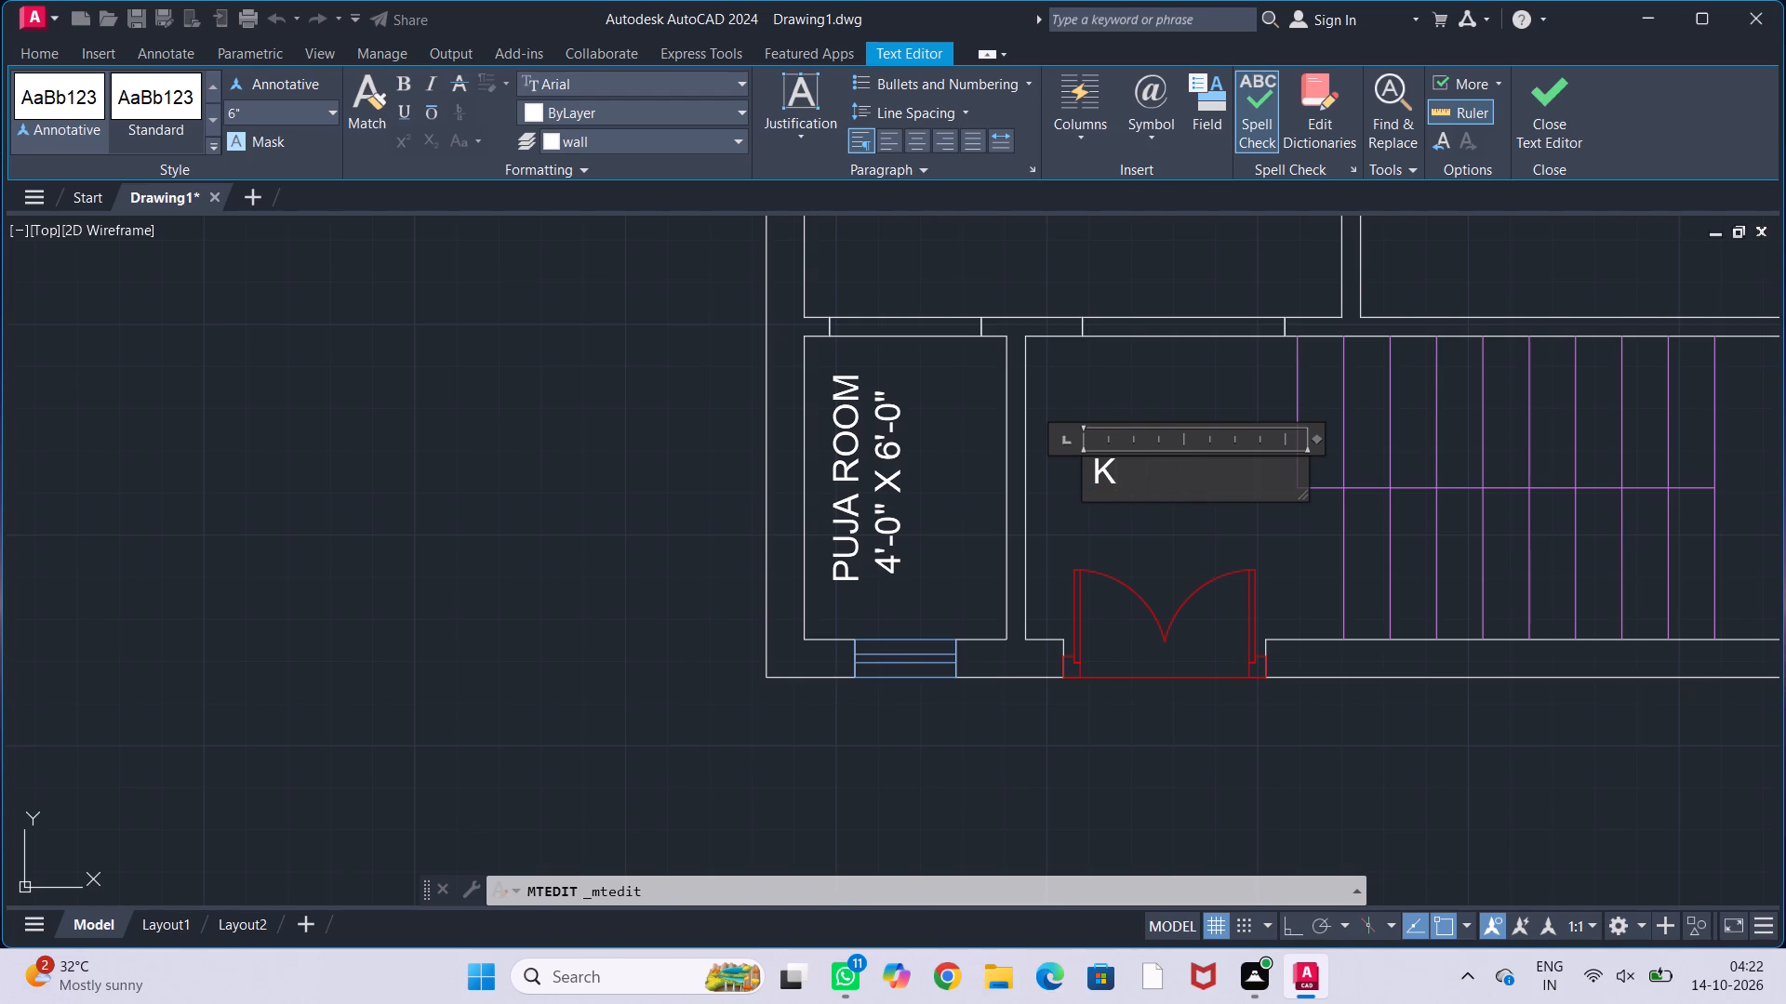
{"action": "key", "text": "BackSpace"}
{"action": "type", "text": "VARANDA"}
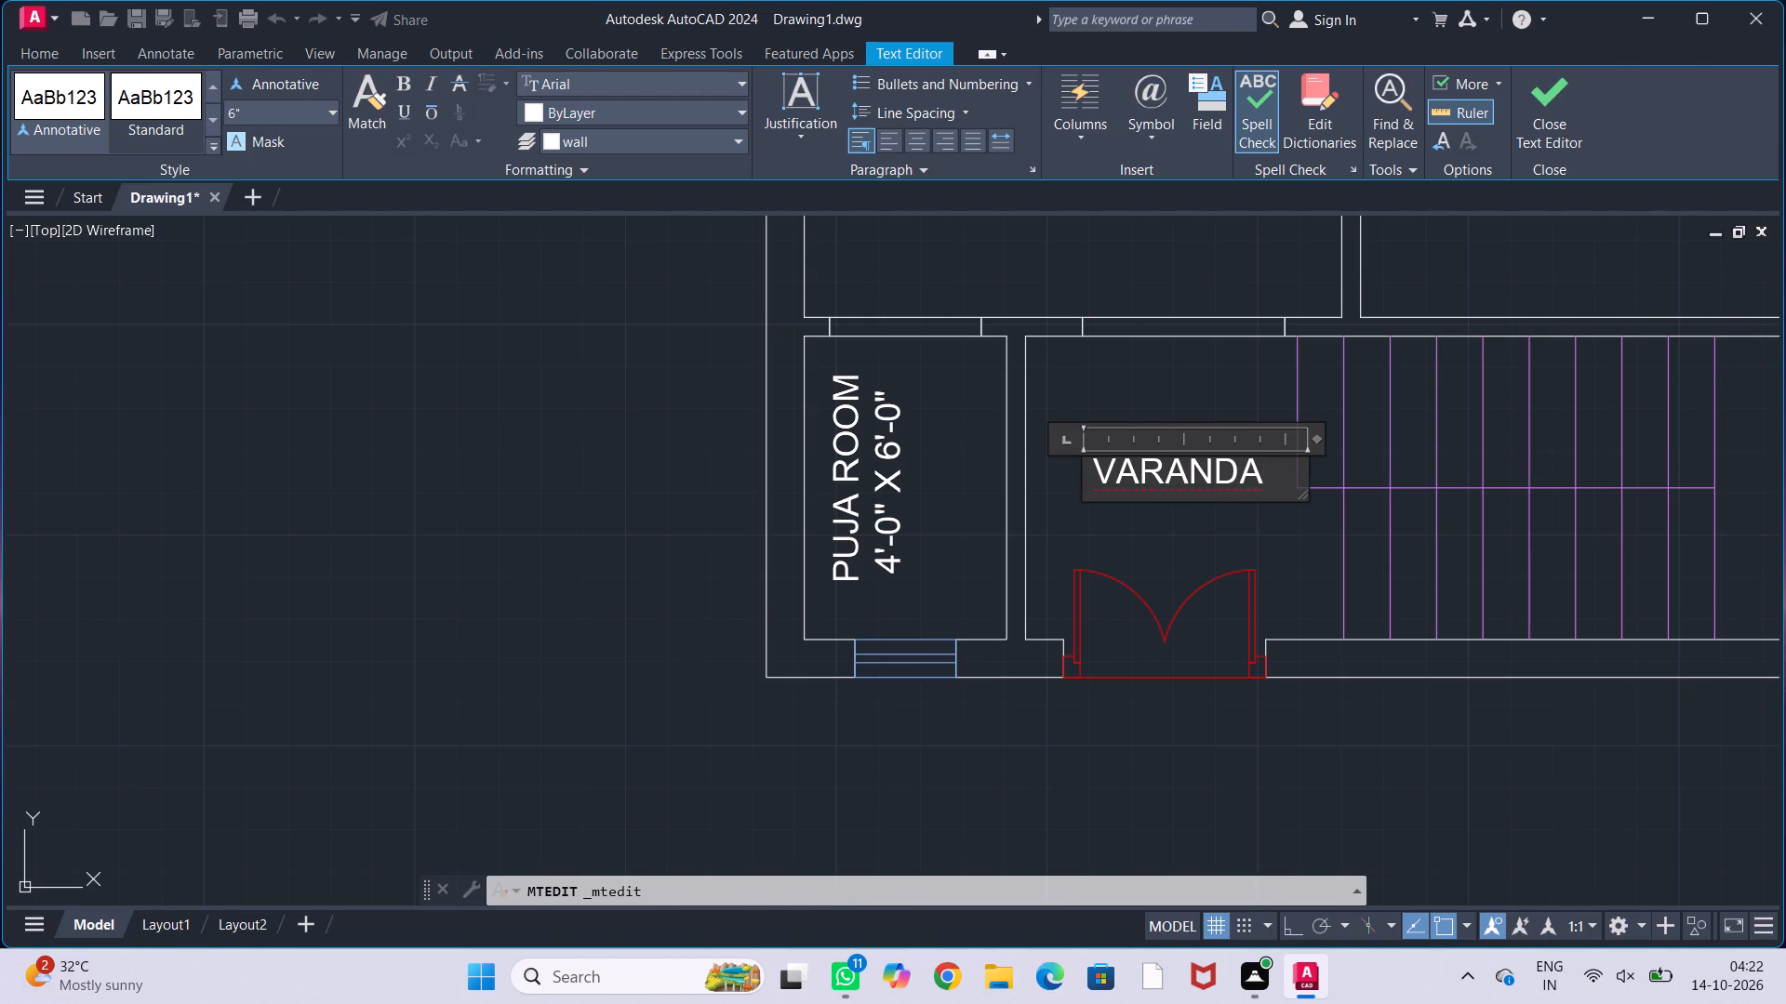
{"action": "left_click", "coordinate": [1259, 529]}
Draw a U-shaped staircase direction line through the lower flight, across the landing, and back about 9'-10" to the upper flight's end riser.
{"action": "scroll", "coordinate": [1266, 512], "scroll_direction": "down", "scroll_amount": 1}
{"action": "middle_click_drag", "start_coordinate": [1264, 501], "coordinate": [1130, 521]}
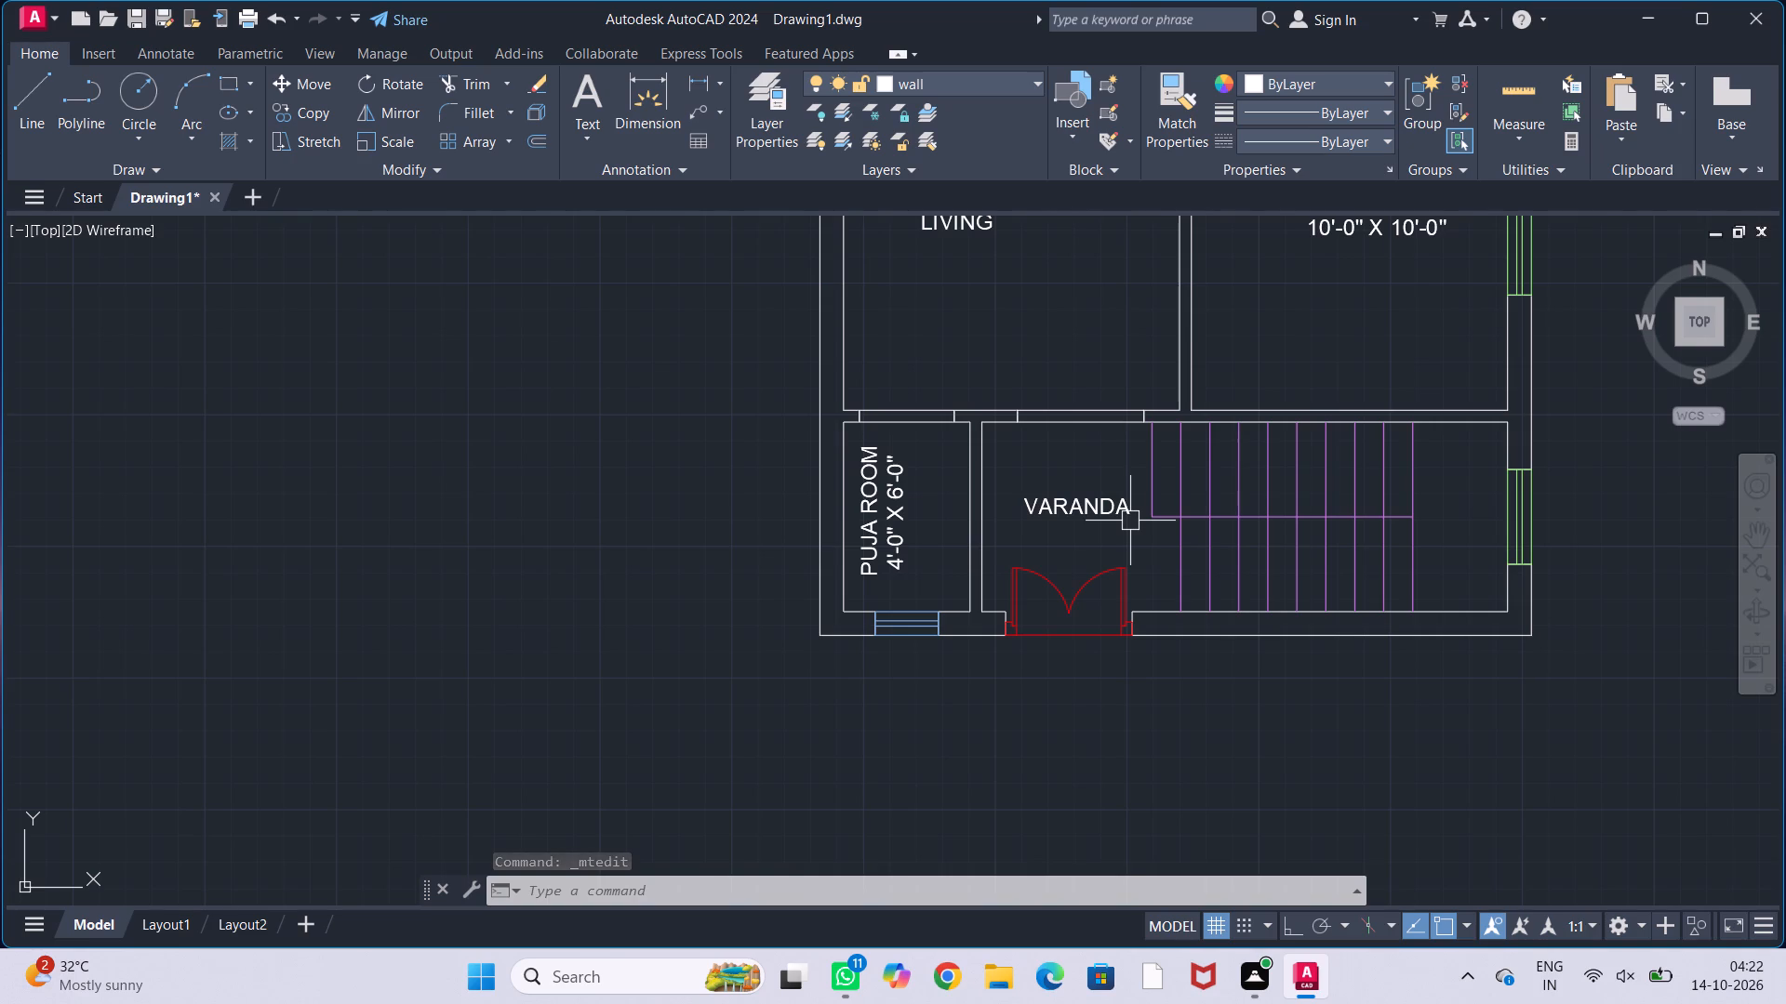
{"action": "middle_click_drag", "start_coordinate": [1130, 521], "coordinate": [1044, 474]}
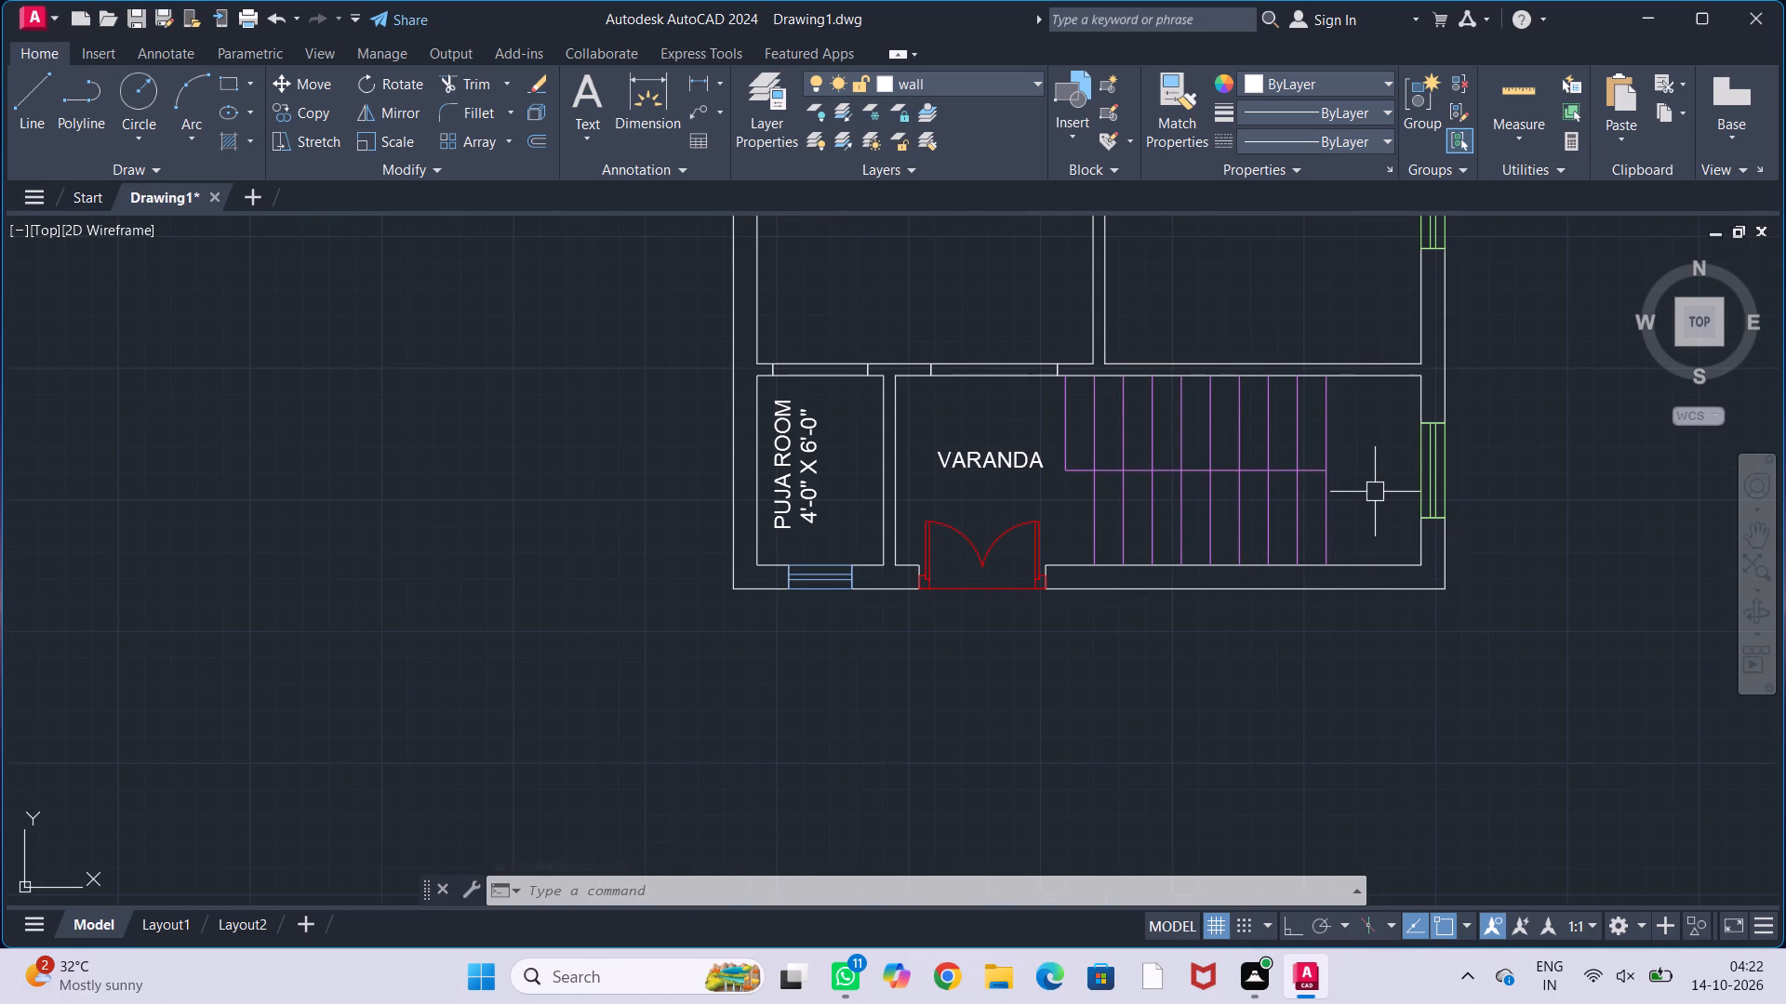
{"action": "scroll", "coordinate": [1396, 472], "scroll_direction": "up", "scroll_amount": 1}
{"action": "middle_click_drag", "start_coordinate": [1414, 527], "coordinate": [1363, 444]}
{"action": "scroll", "coordinate": [1284, 483], "scroll_direction": "down", "scroll_amount": 1}
{"action": "middle_click_drag", "start_coordinate": [1288, 452], "coordinate": [1283, 477]}
{"action": "key", "text": "l"}
{"action": "key", "text": "Return"}
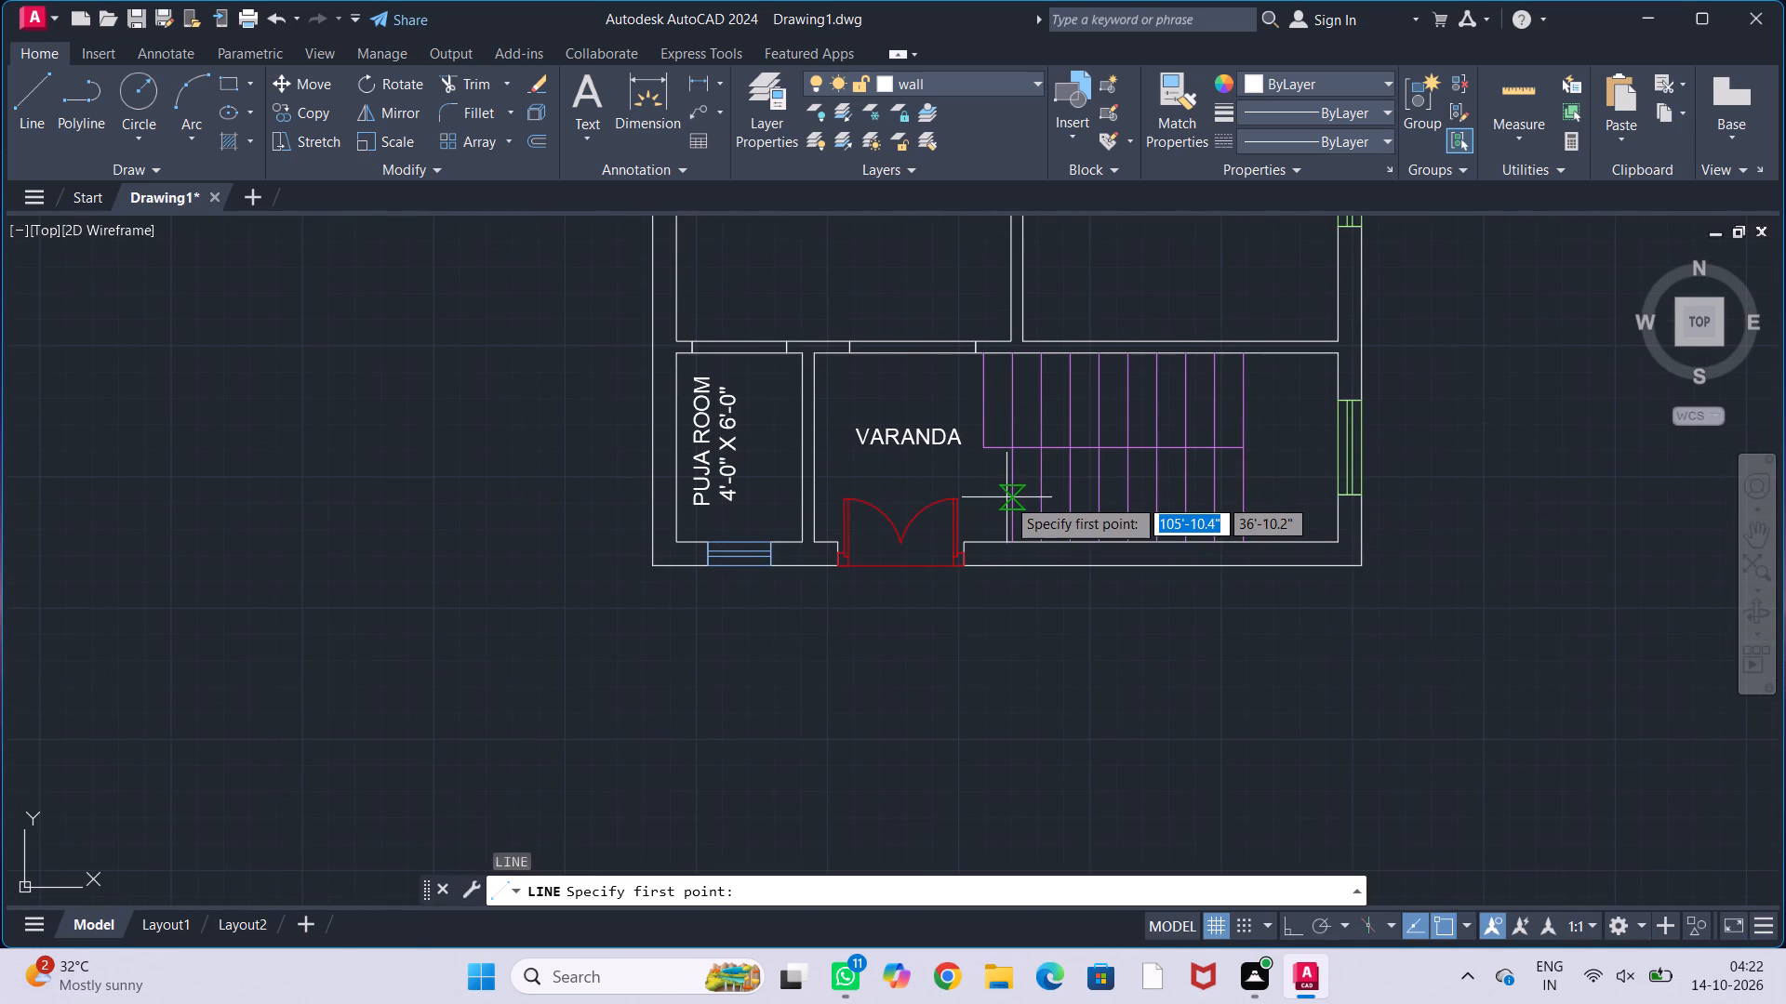
{"action": "scroll", "coordinate": [1006, 499], "scroll_direction": "up", "scroll_amount": 1}
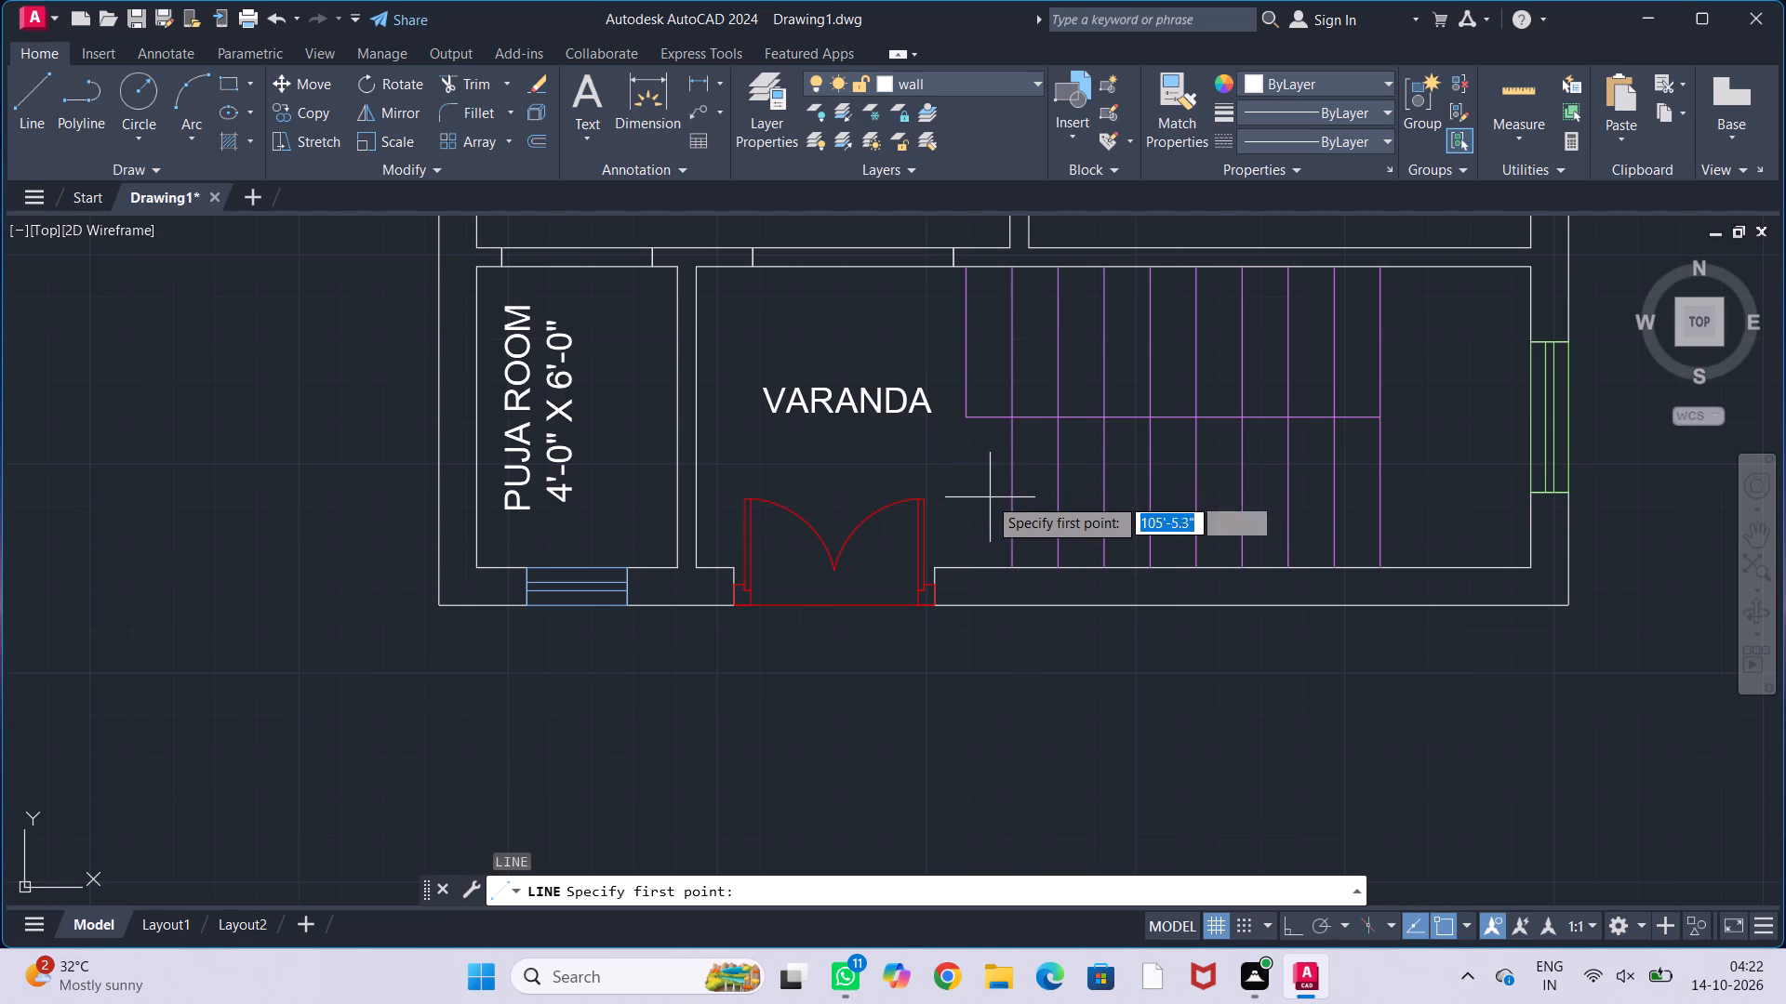
{"action": "left_click", "coordinate": [986, 496]}
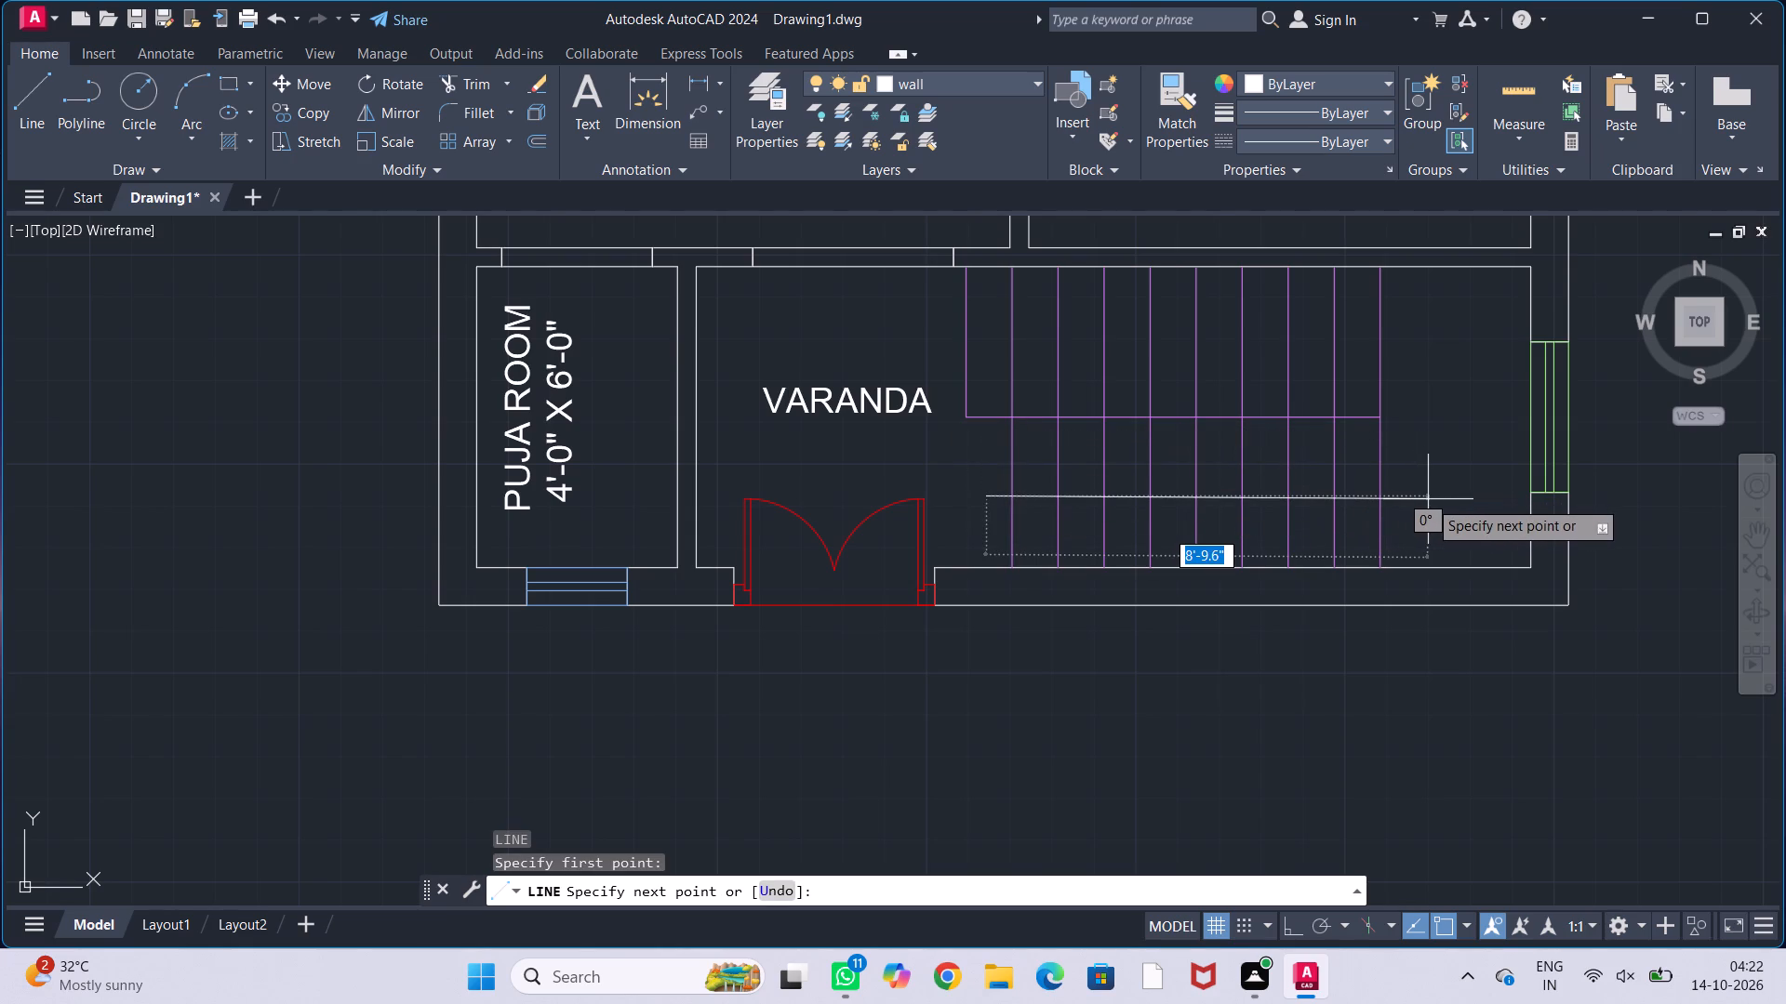
{"action": "key", "text": "F8"}
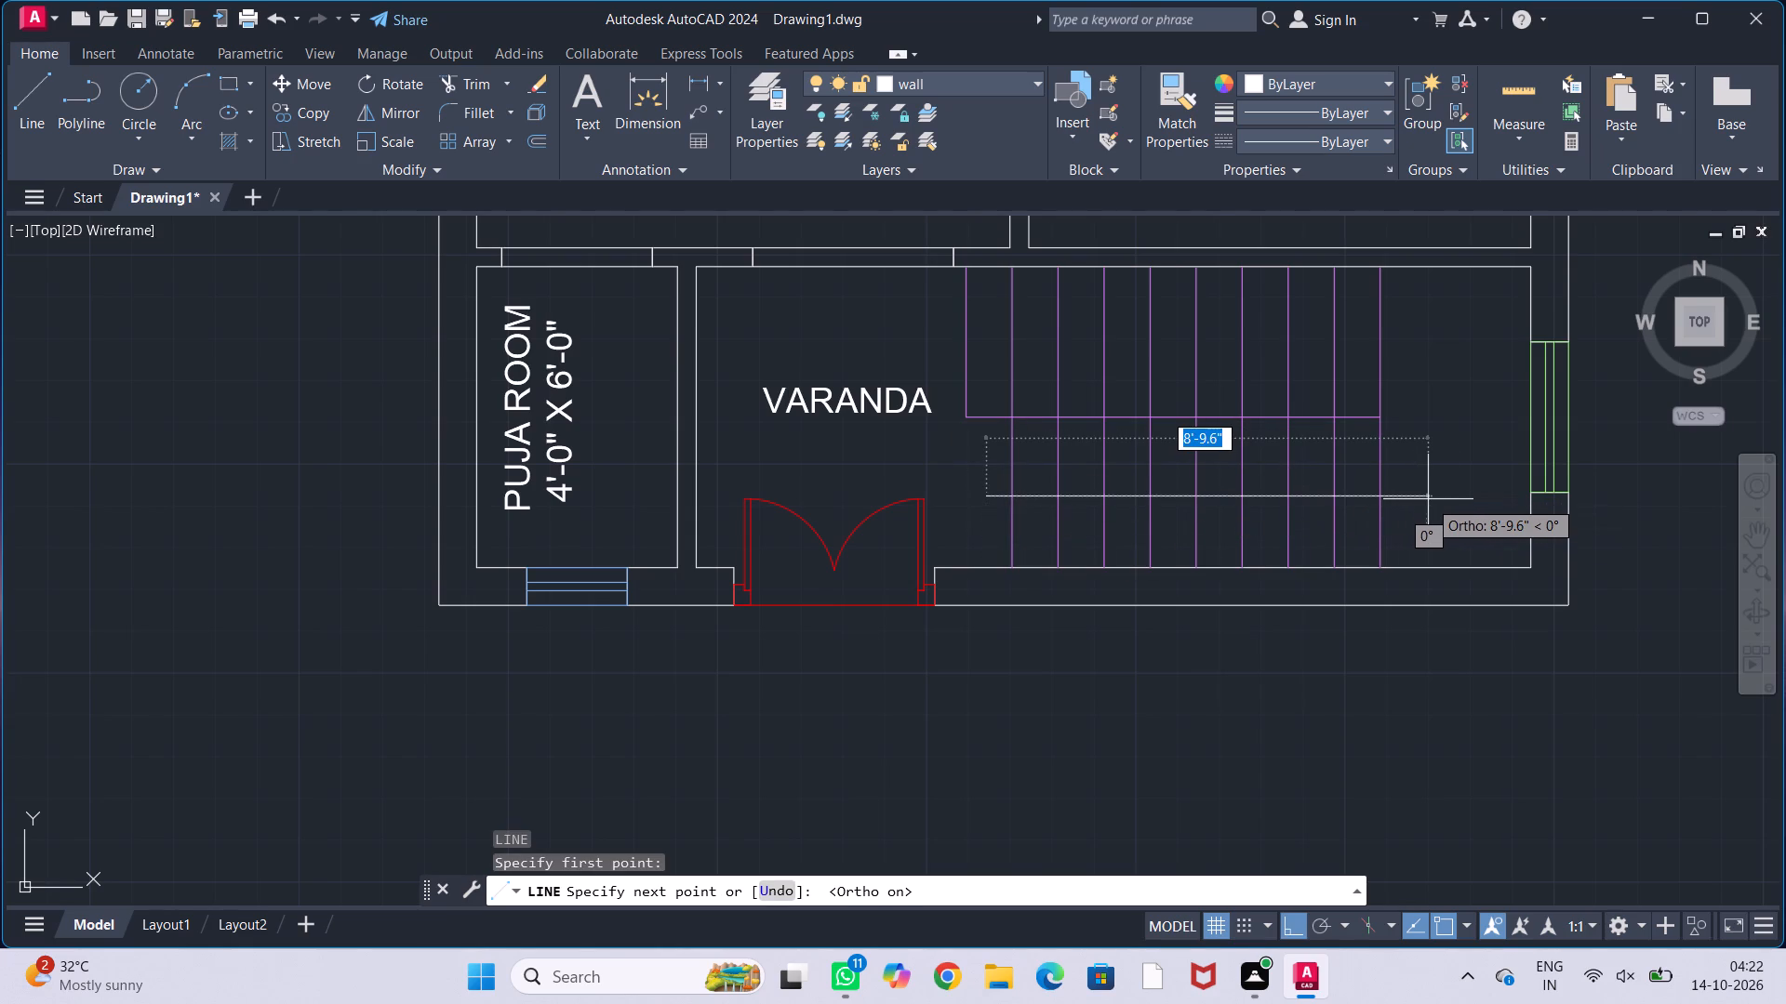
{"action": "left_click", "coordinate": [1459, 499]}
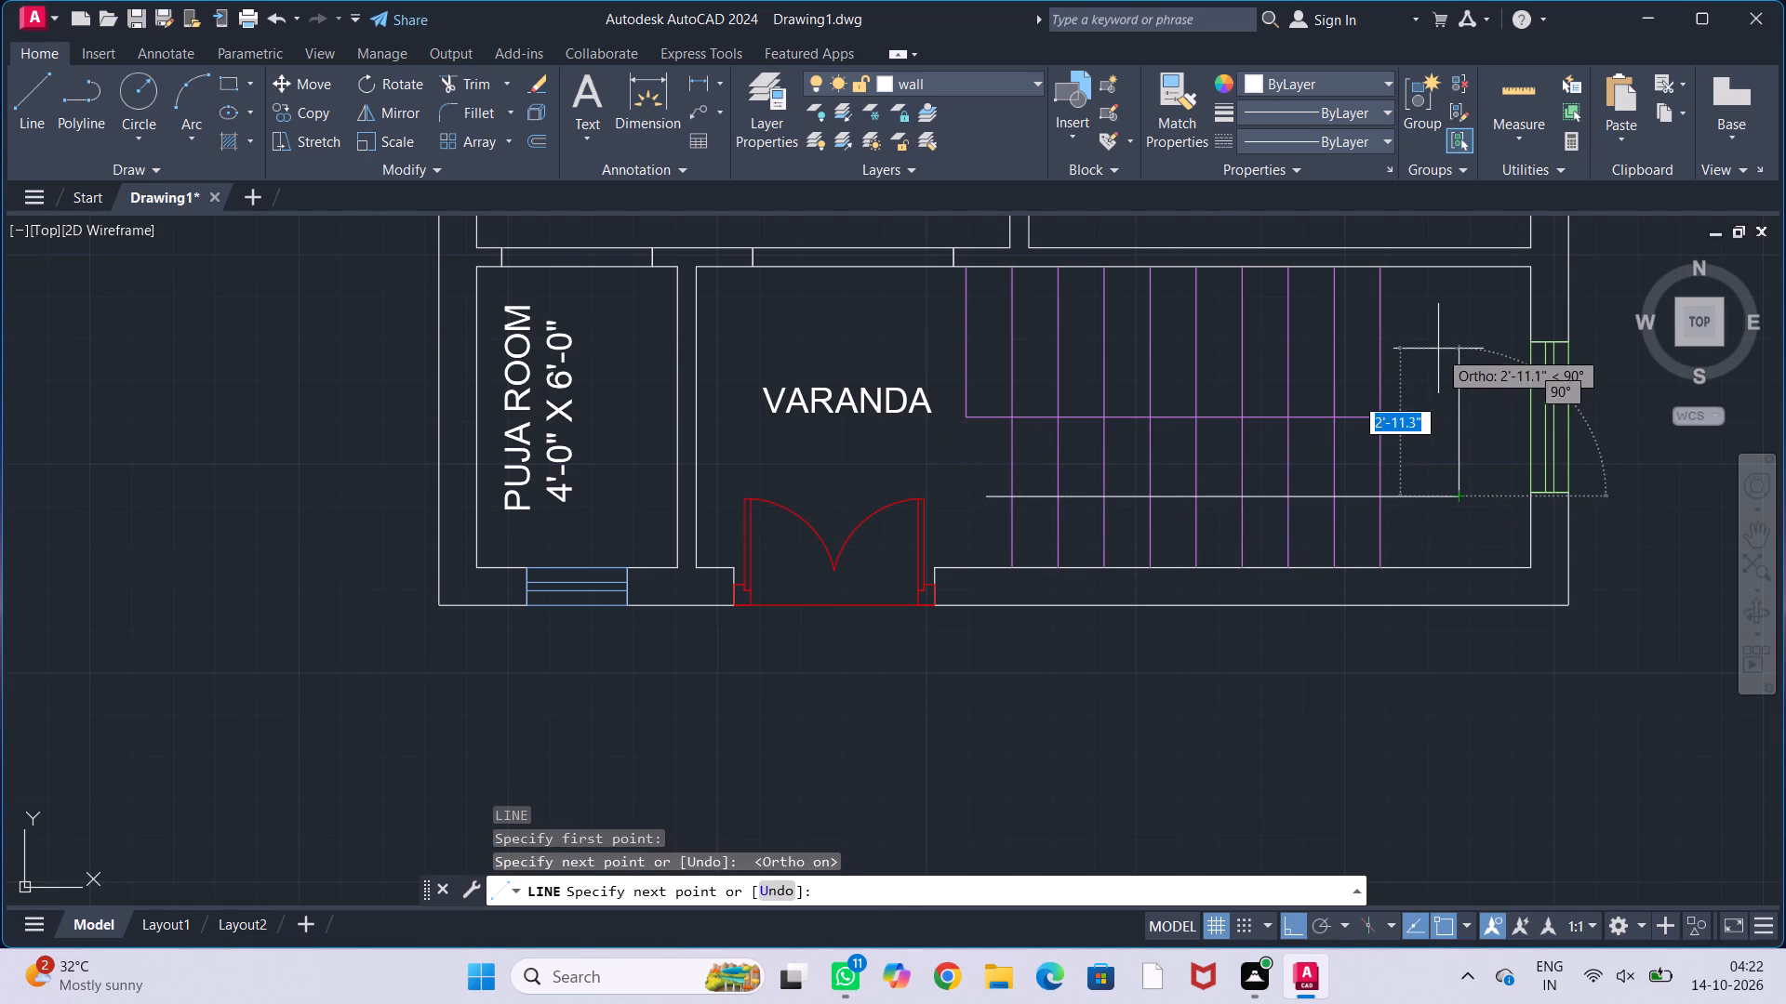
{"action": "left_click", "coordinate": [1444, 337]}
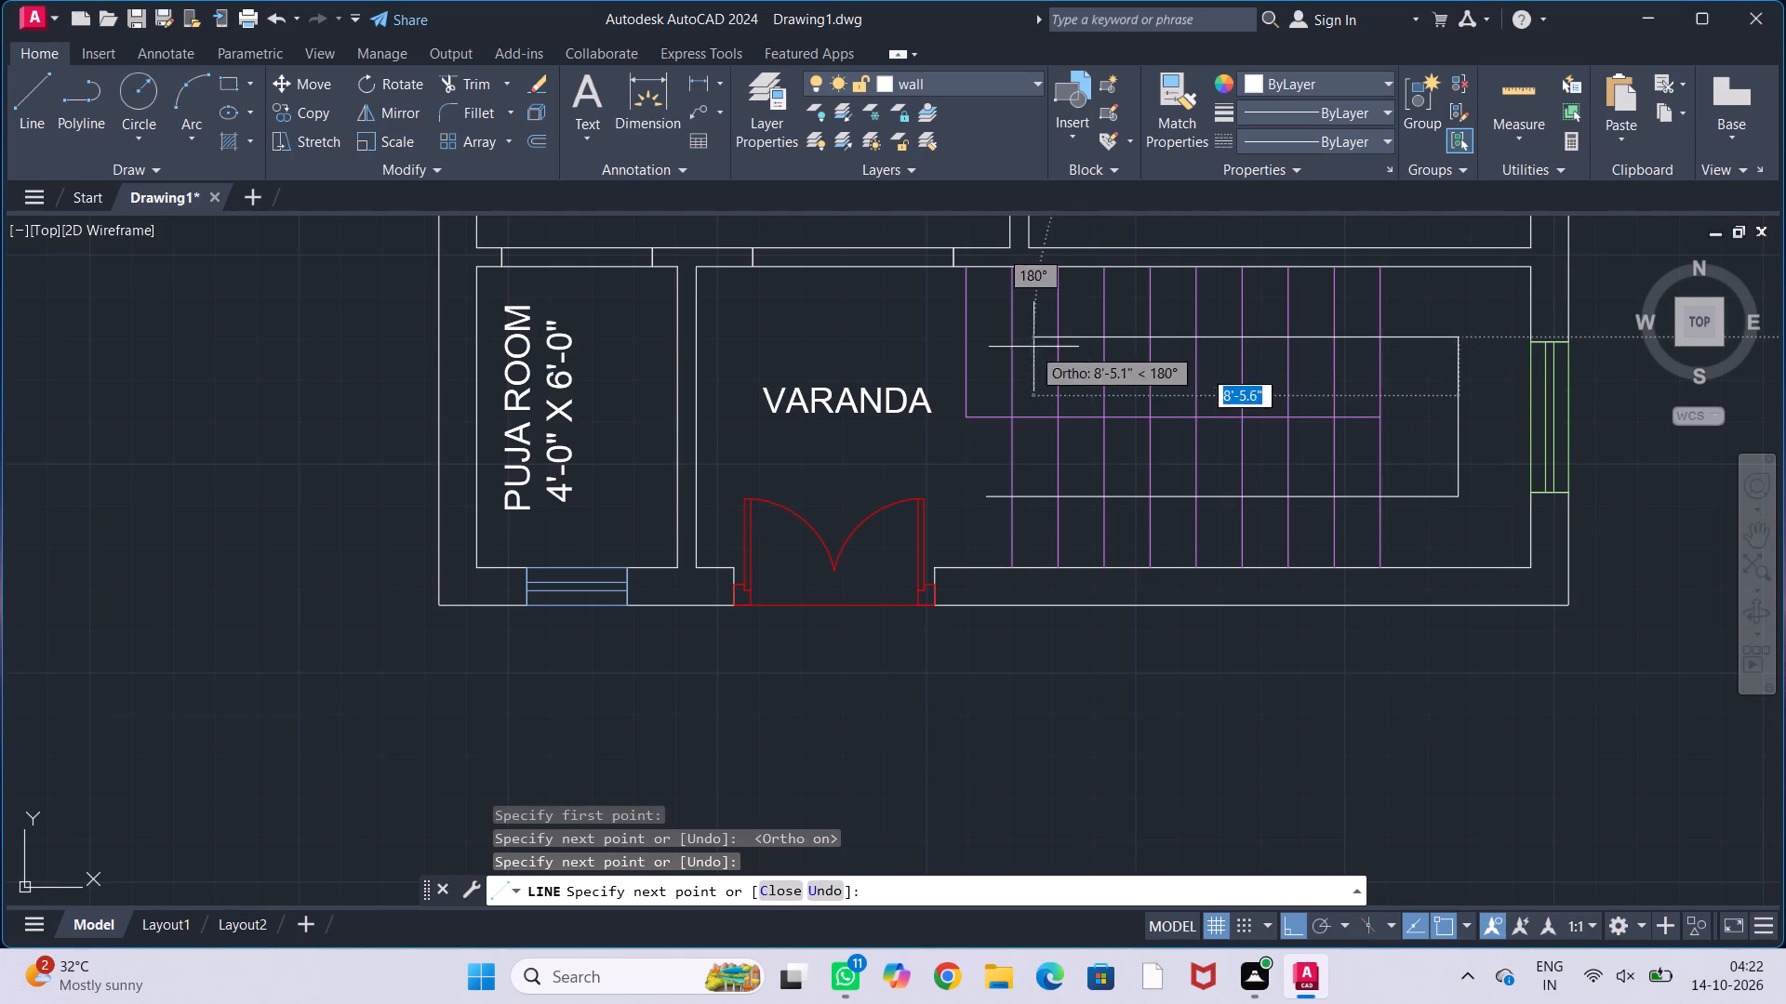
{"action": "scroll", "coordinate": [976, 350], "scroll_direction": "up", "scroll_amount": 2}
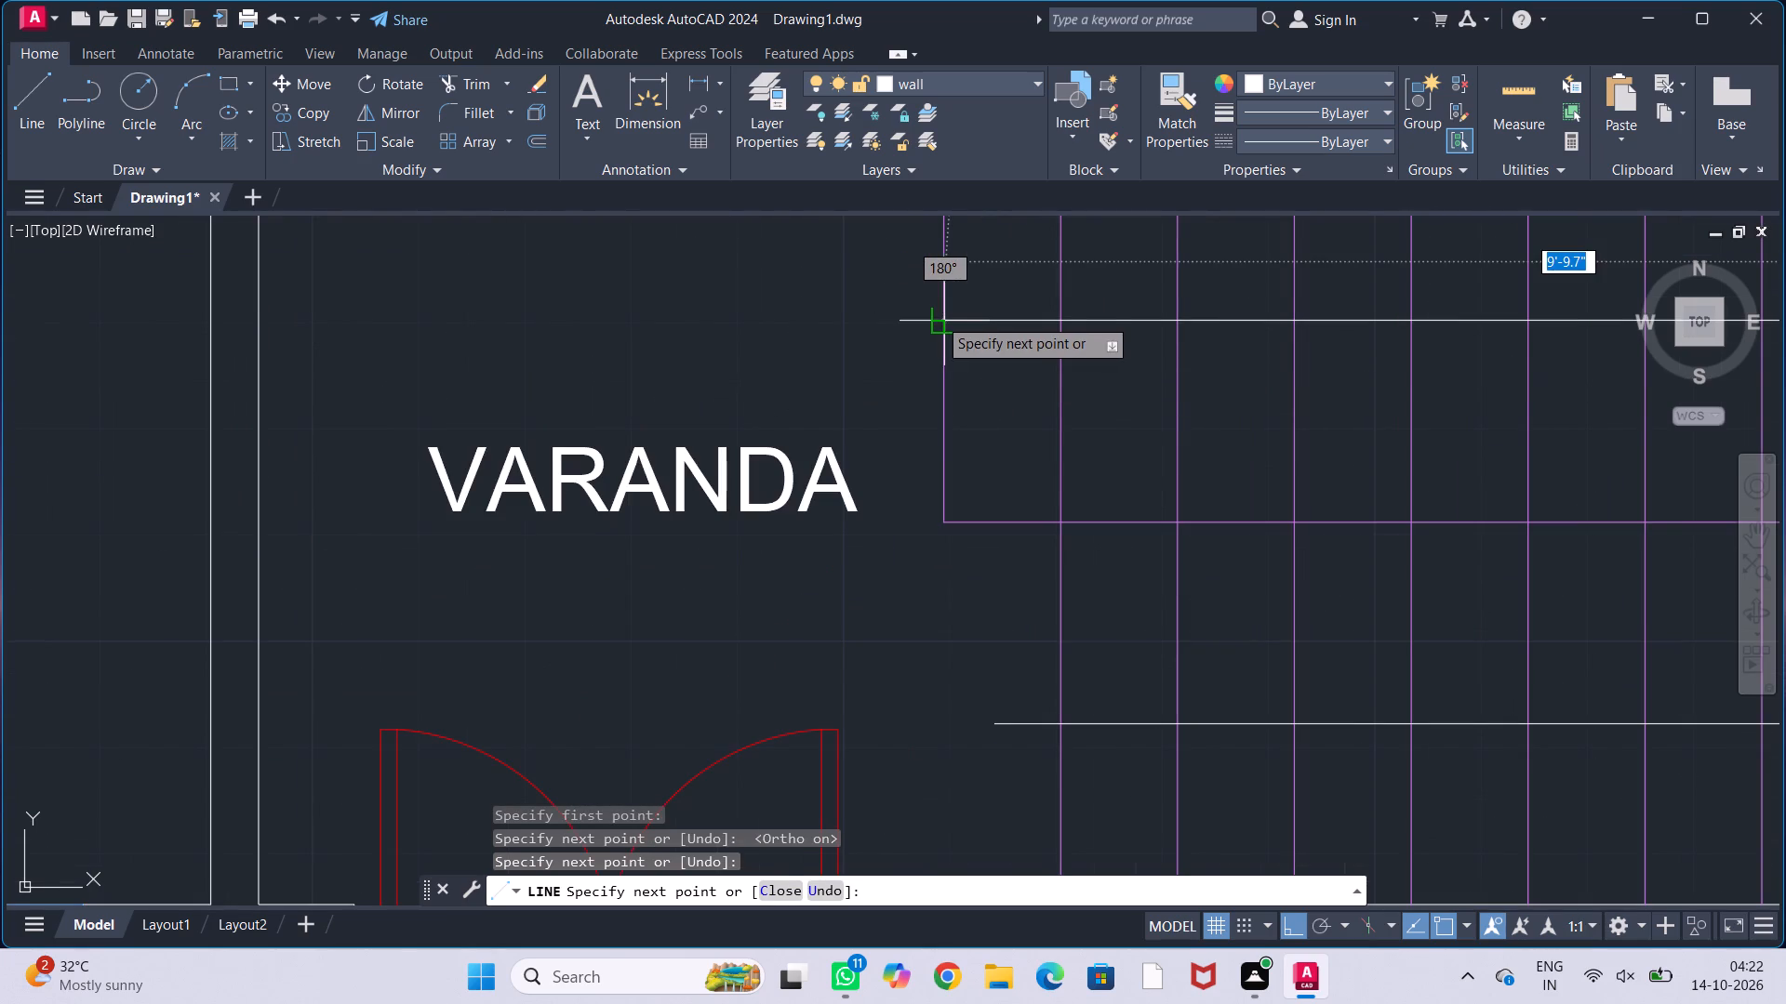
{"action": "left_click", "coordinate": [938, 317]}
{"action": "scroll", "coordinate": [1021, 376], "scroll_direction": "down", "scroll_amount": 2}
{"action": "middle_click_drag", "start_coordinate": [1021, 376], "coordinate": [990, 427]}
{"action": "scroll", "coordinate": [989, 428], "scroll_direction": "up", "scroll_amount": 1}
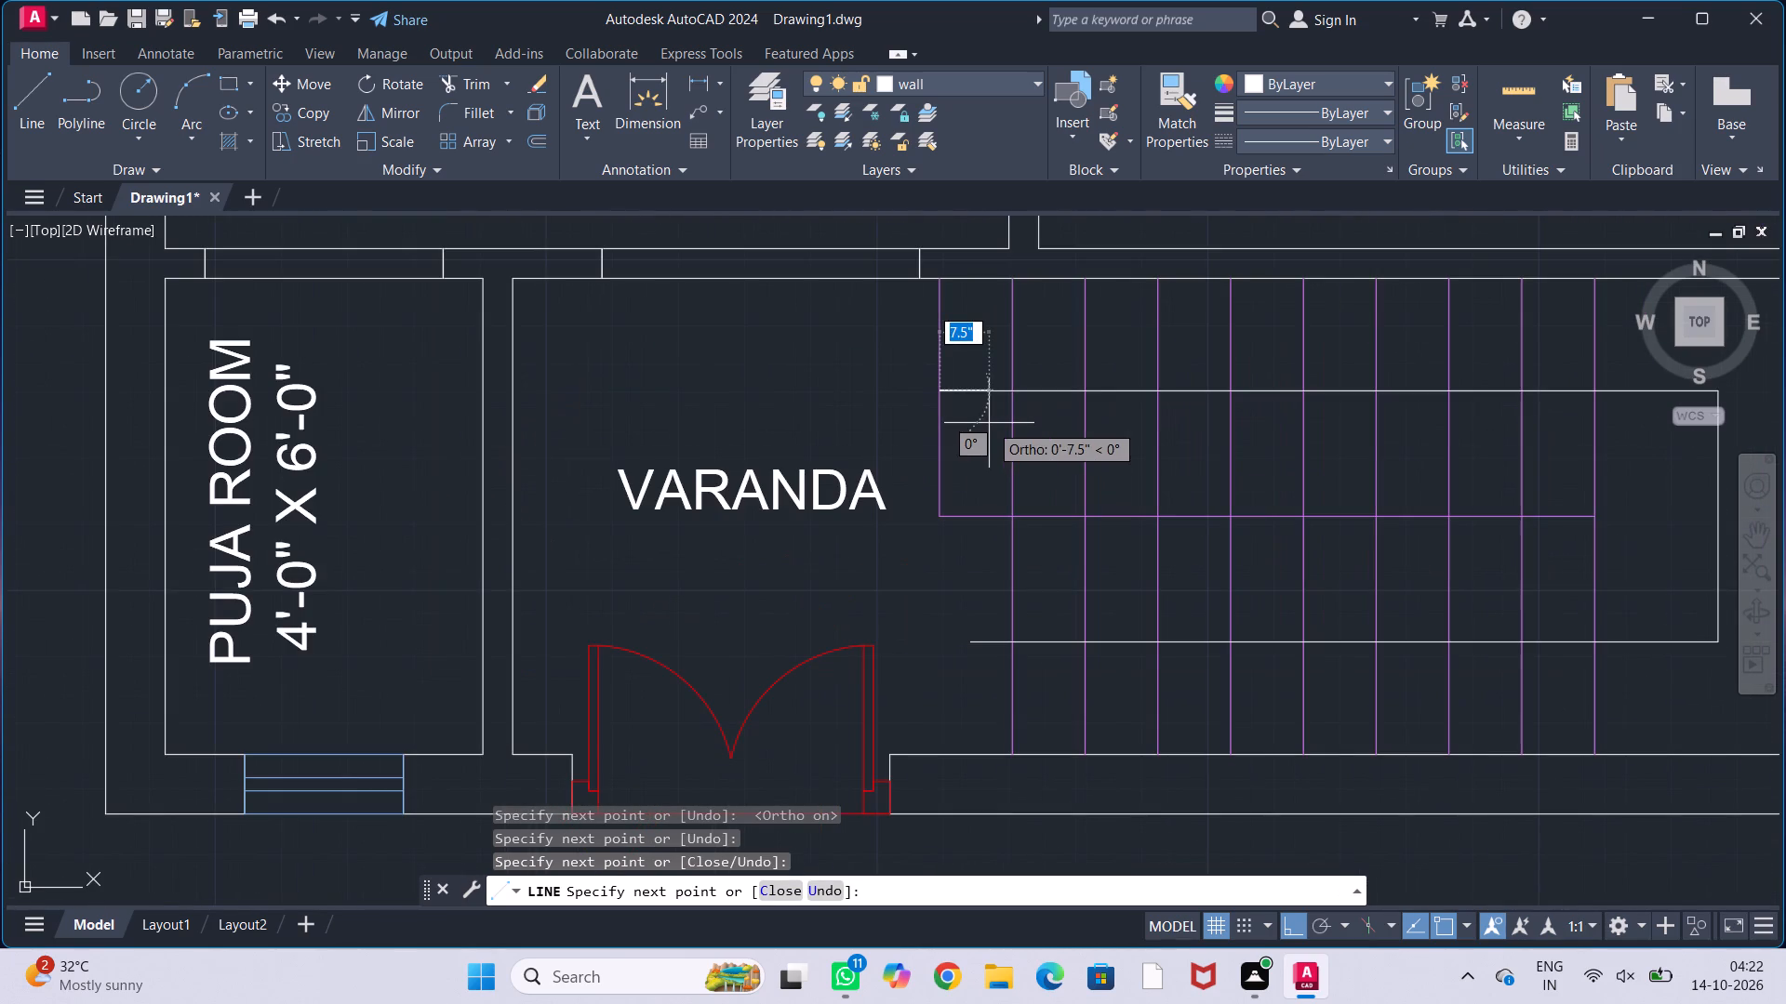
{"action": "key", "text": "Escape"}
{"action": "key", "text": "Escape"}
{"action": "key", "text": "Escape"}
Draw an arrowhead stroke about 5.4" long at about 44° from the direction line's end on the upper flight.
{"action": "middle_click_drag", "start_coordinate": [988, 408], "coordinate": [975, 427]}
{"action": "key", "text": "l"}
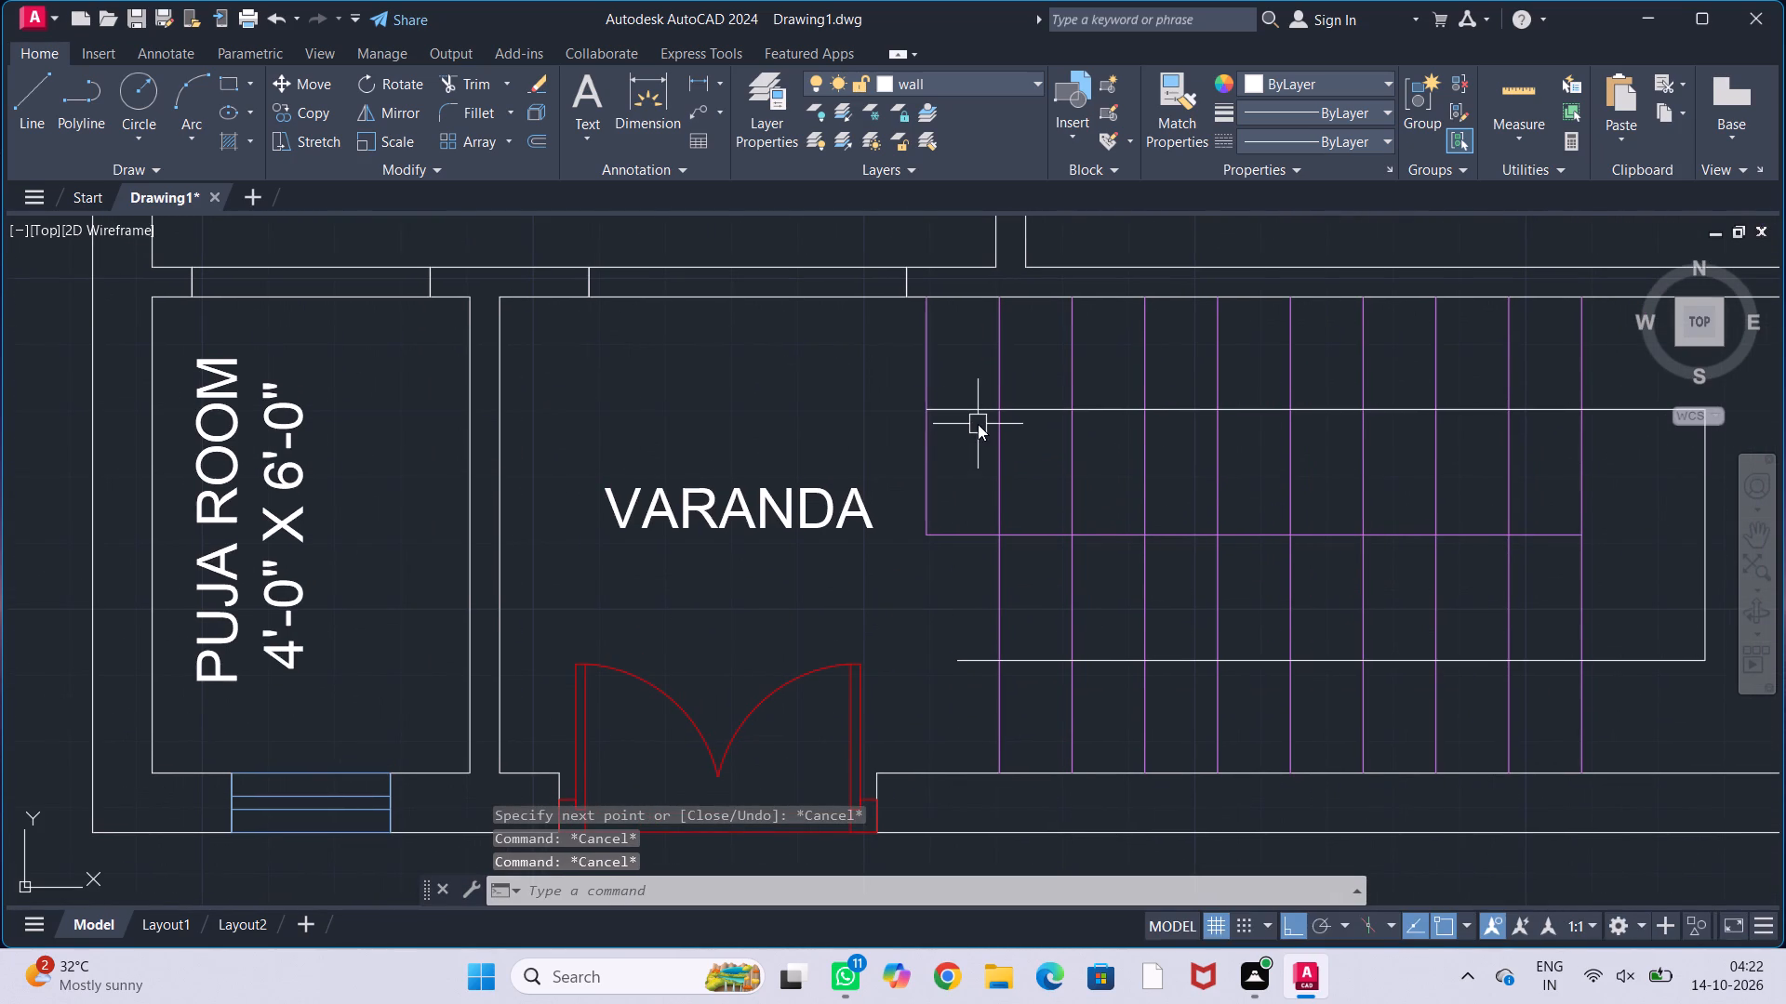
{"action": "key", "text": "Return"}
{"action": "scroll", "coordinate": [929, 372], "scroll_direction": "up", "scroll_amount": 1}
{"action": "left_click", "coordinate": [921, 430]}
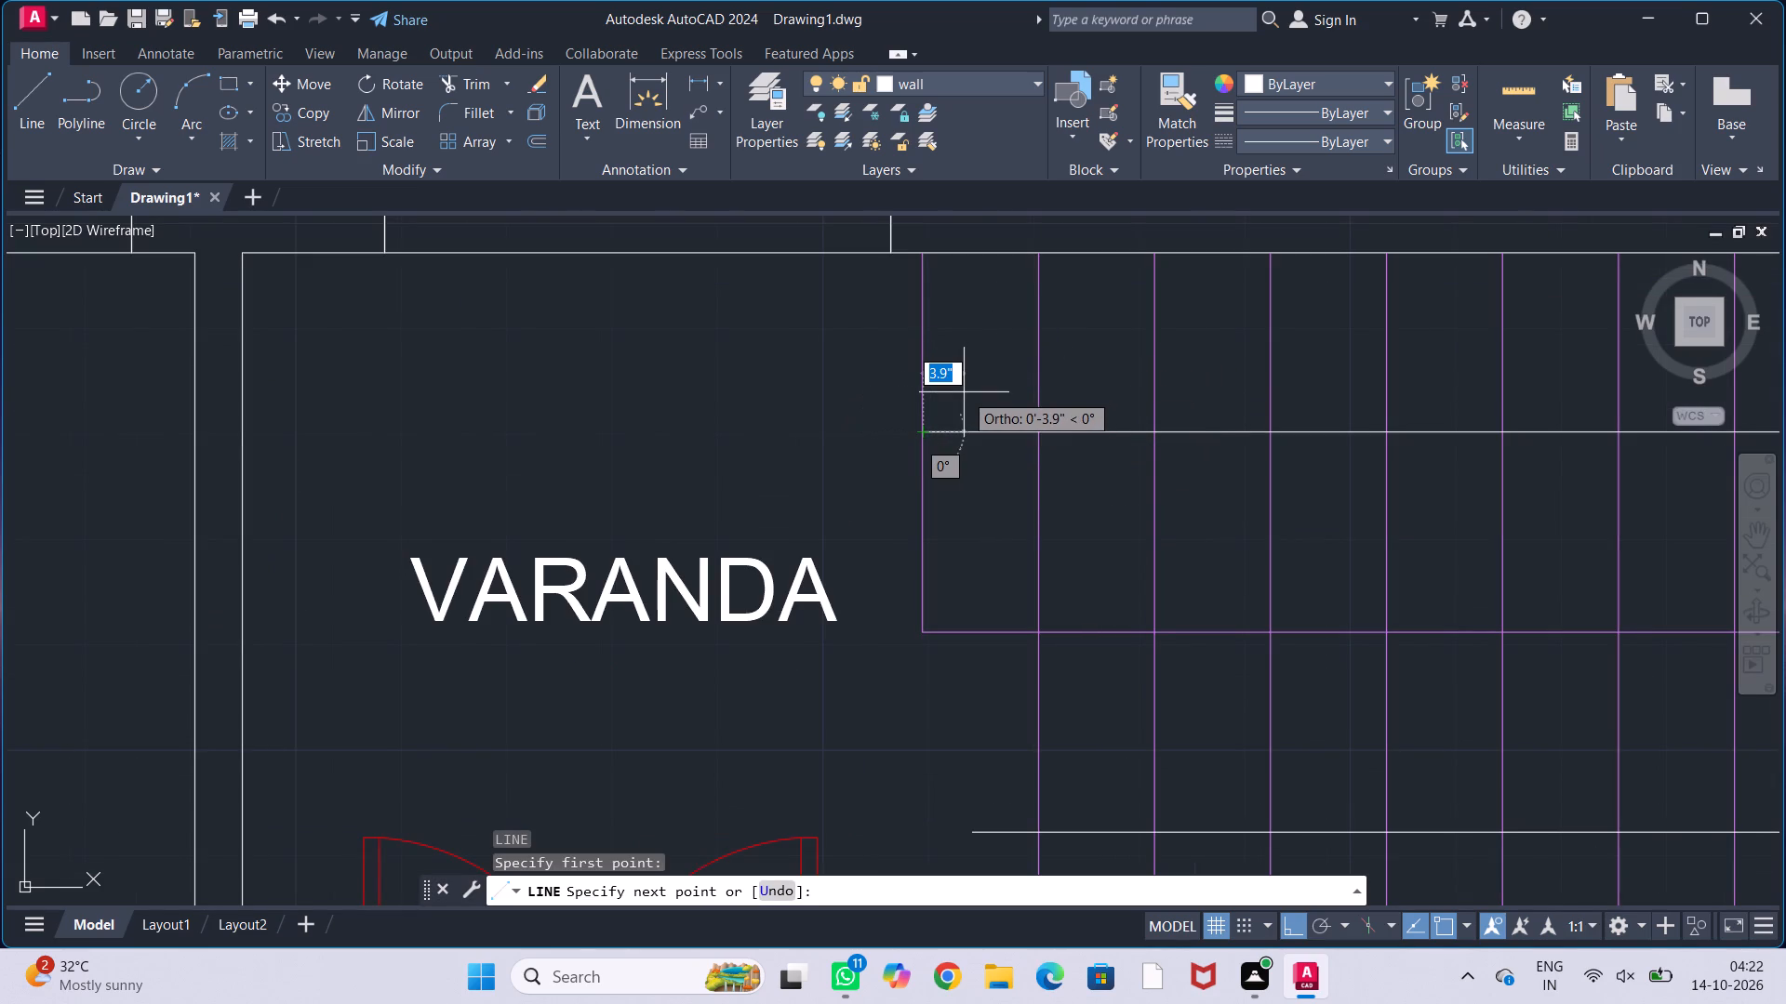
{"action": "key", "text": "F8"}
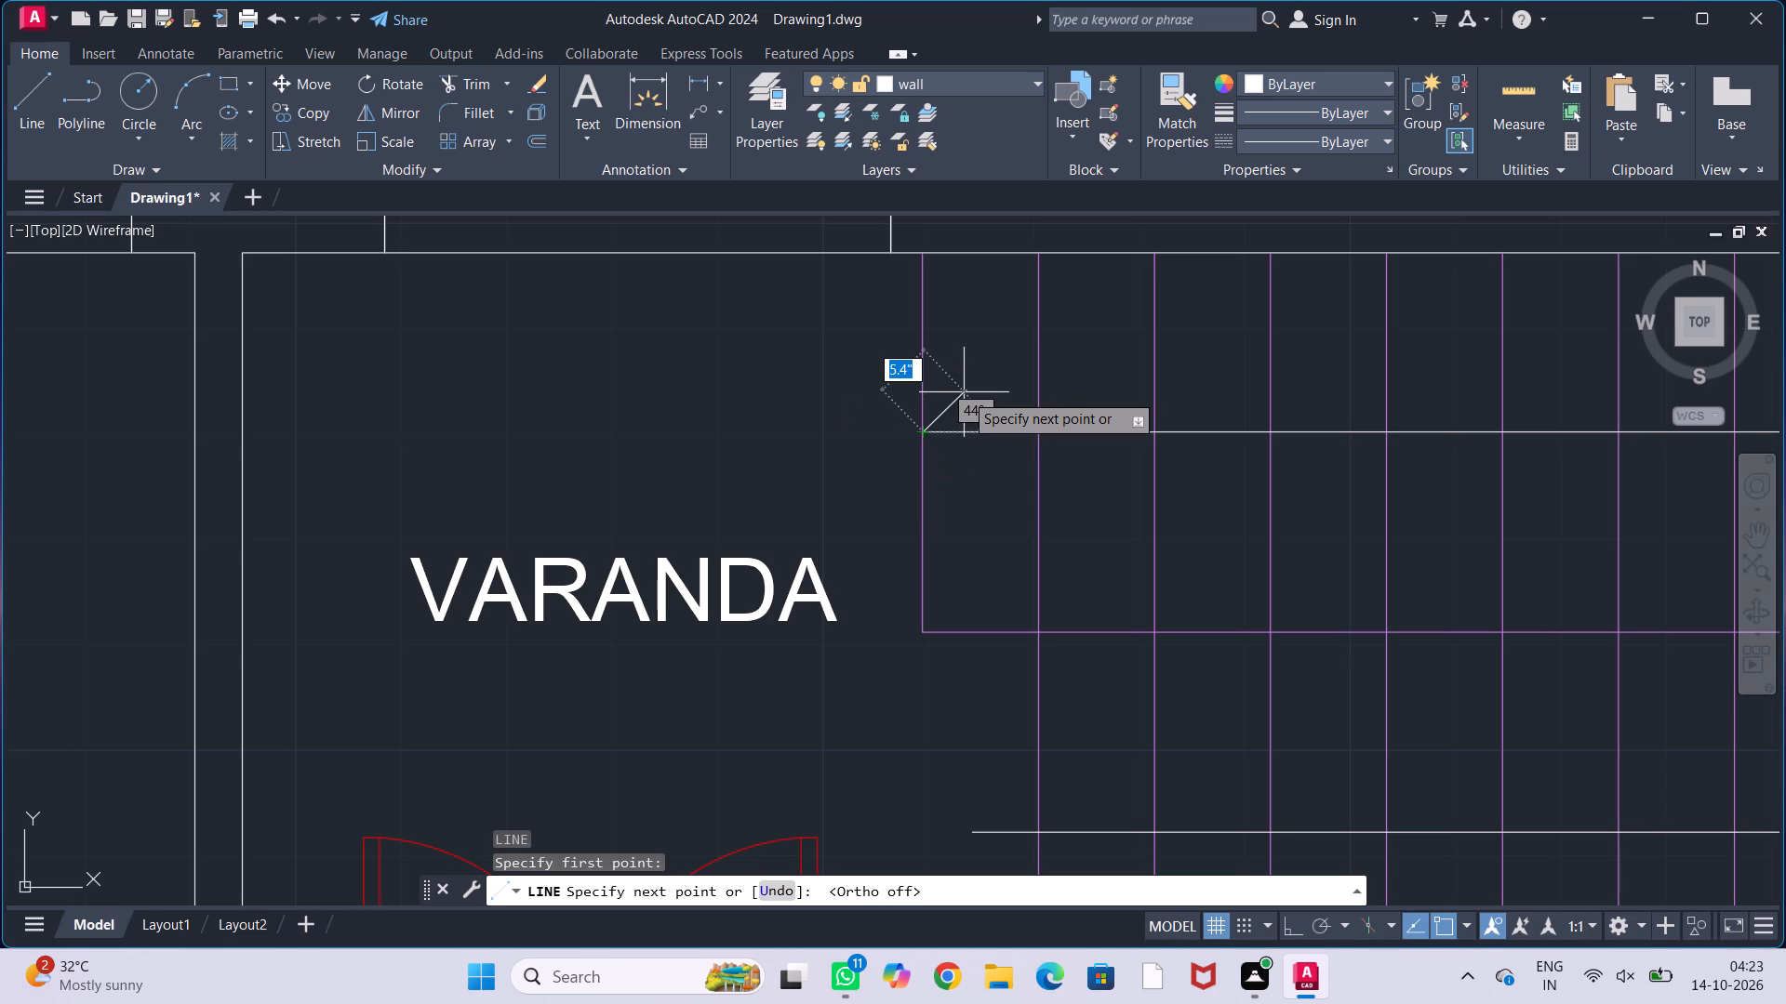
{"action": "left_click", "coordinate": [964, 392]}
{"action": "key", "text": "Escape"}
{"action": "key", "text": "Escape"}
{"action": "key", "text": "Escape"}
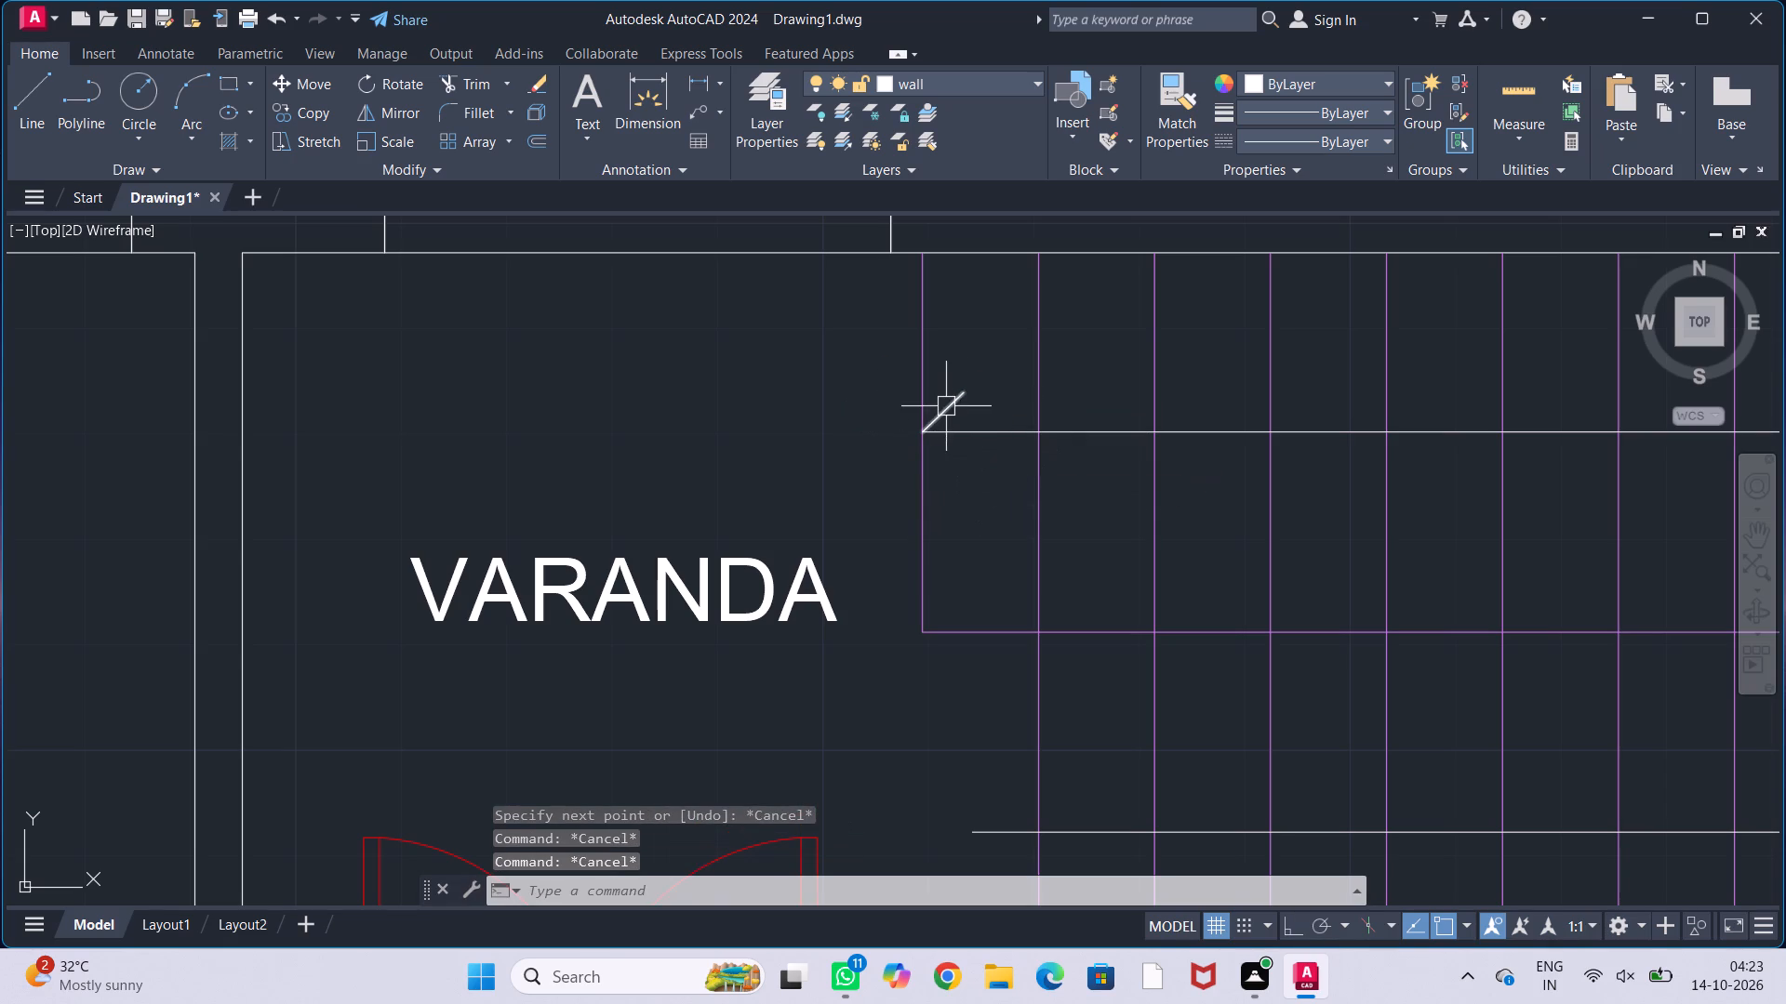
Mirror the arrowhead stroke about the horizontal direction line, keeping the original stroke, to complete the arrow.
{"action": "left_click", "coordinate": [946, 406]}
{"action": "type", "text": "MI"}
{"action": "key", "text": "Return"}
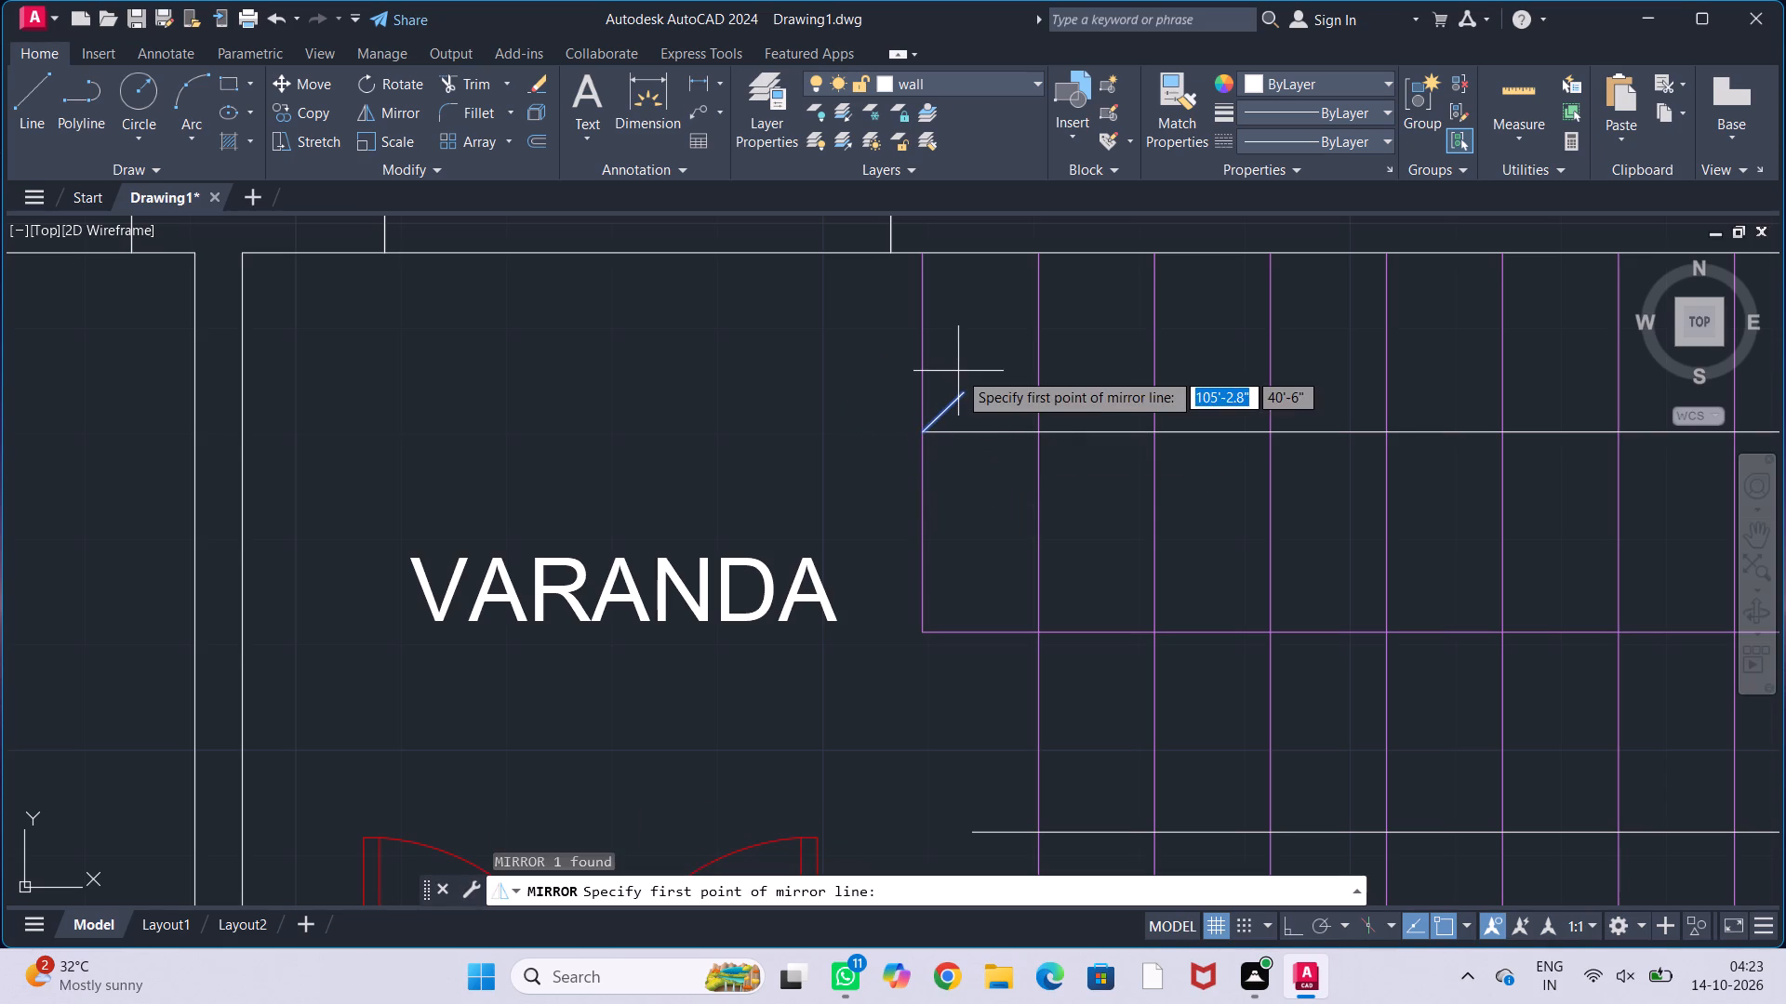
{"action": "left_click", "coordinate": [927, 431]}
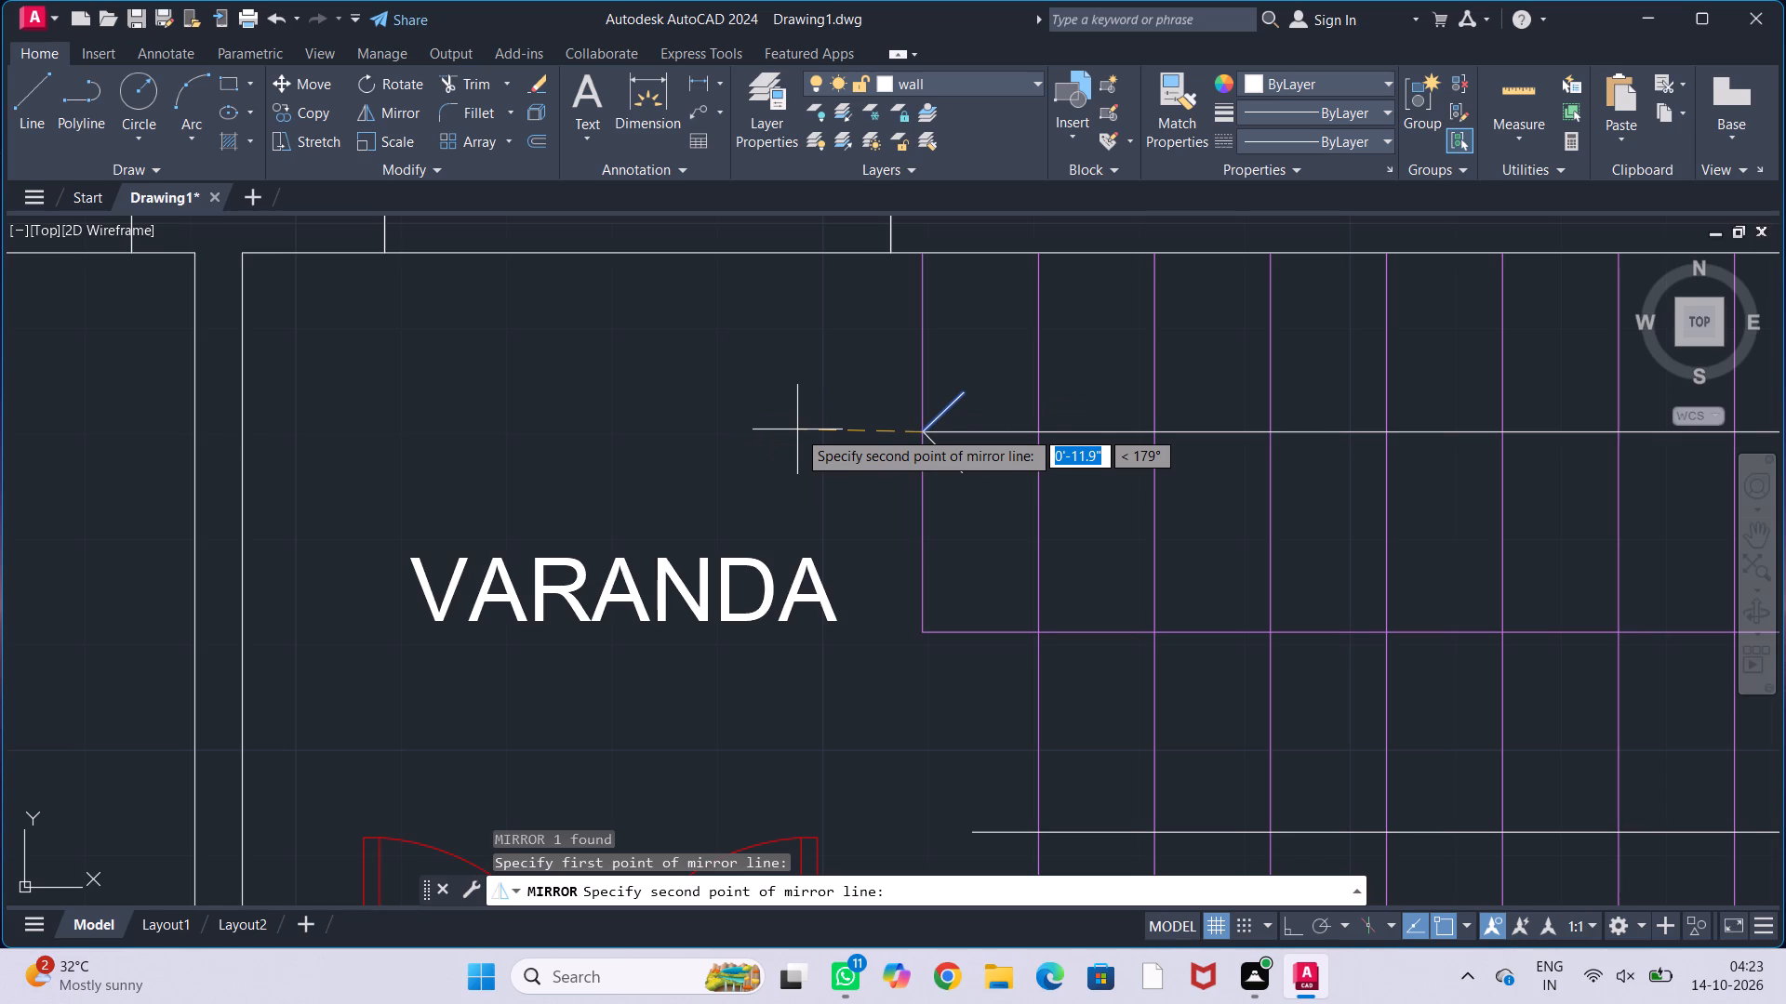
{"action": "key", "text": "F8"}
{"action": "left_click", "coordinate": [849, 427]}
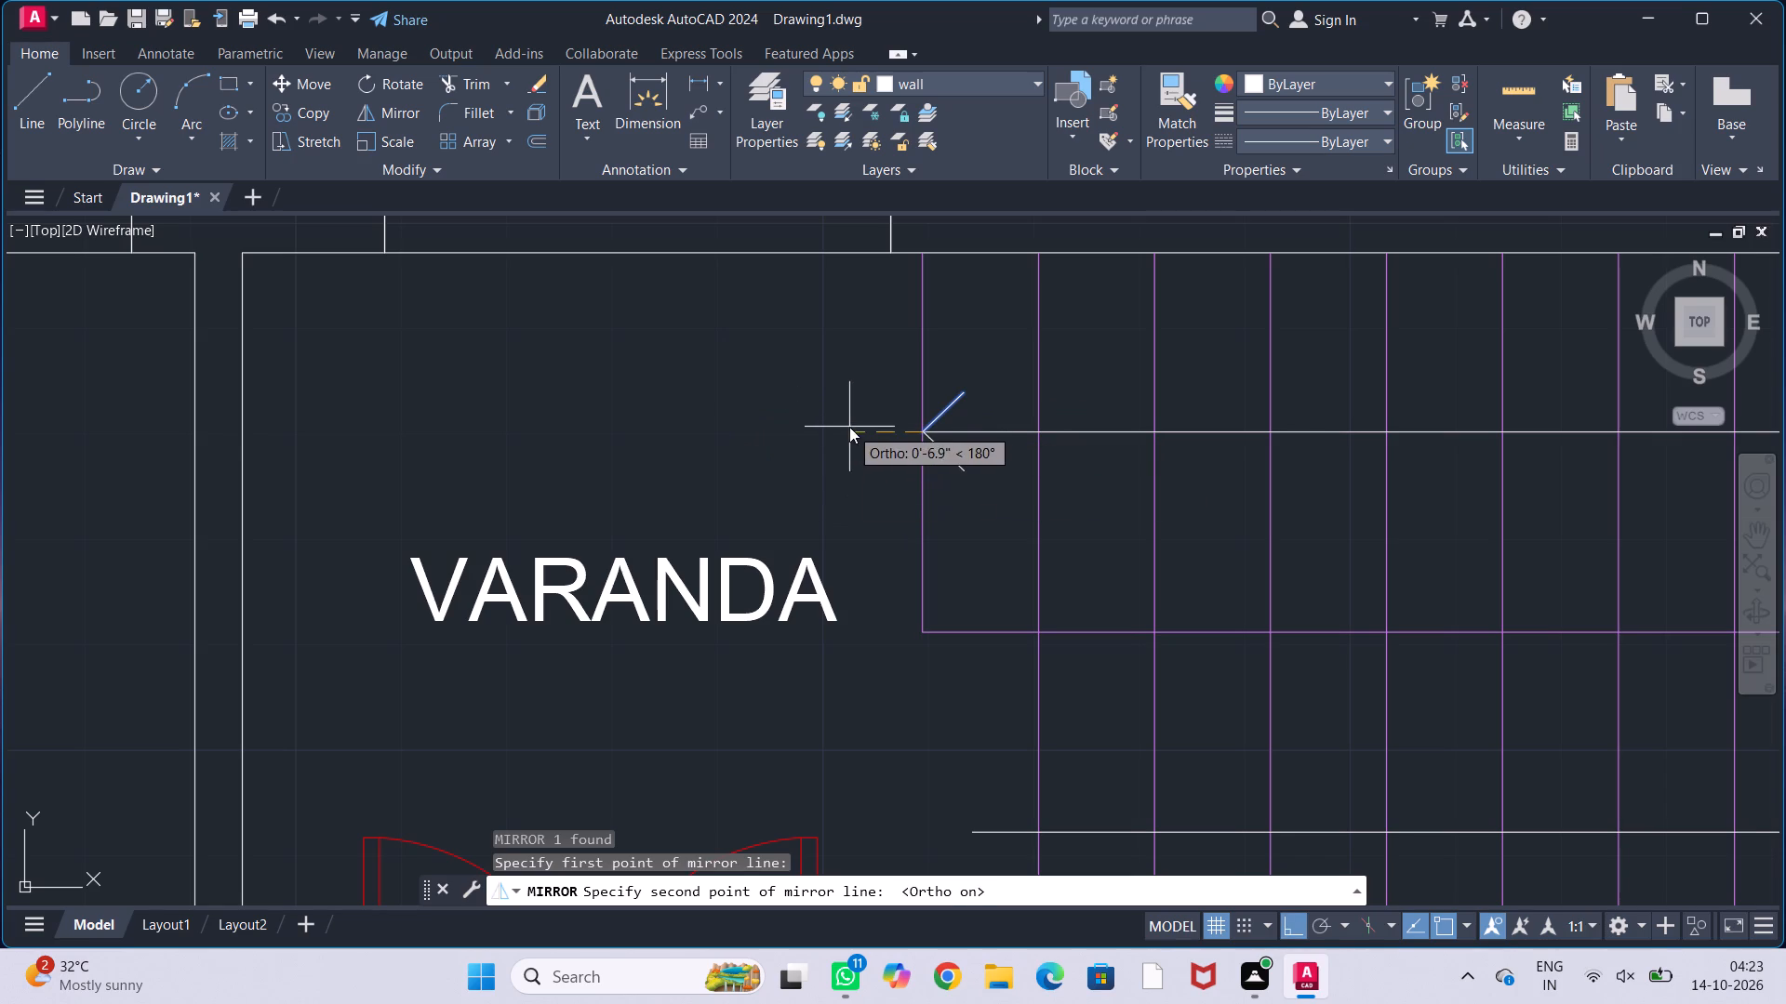
{"action": "left_click_drag", "start_coordinate": [868, 502], "coordinate": [850, 427]}
{"action": "key", "text": "Escape"}
{"action": "key", "text": "Escape"}
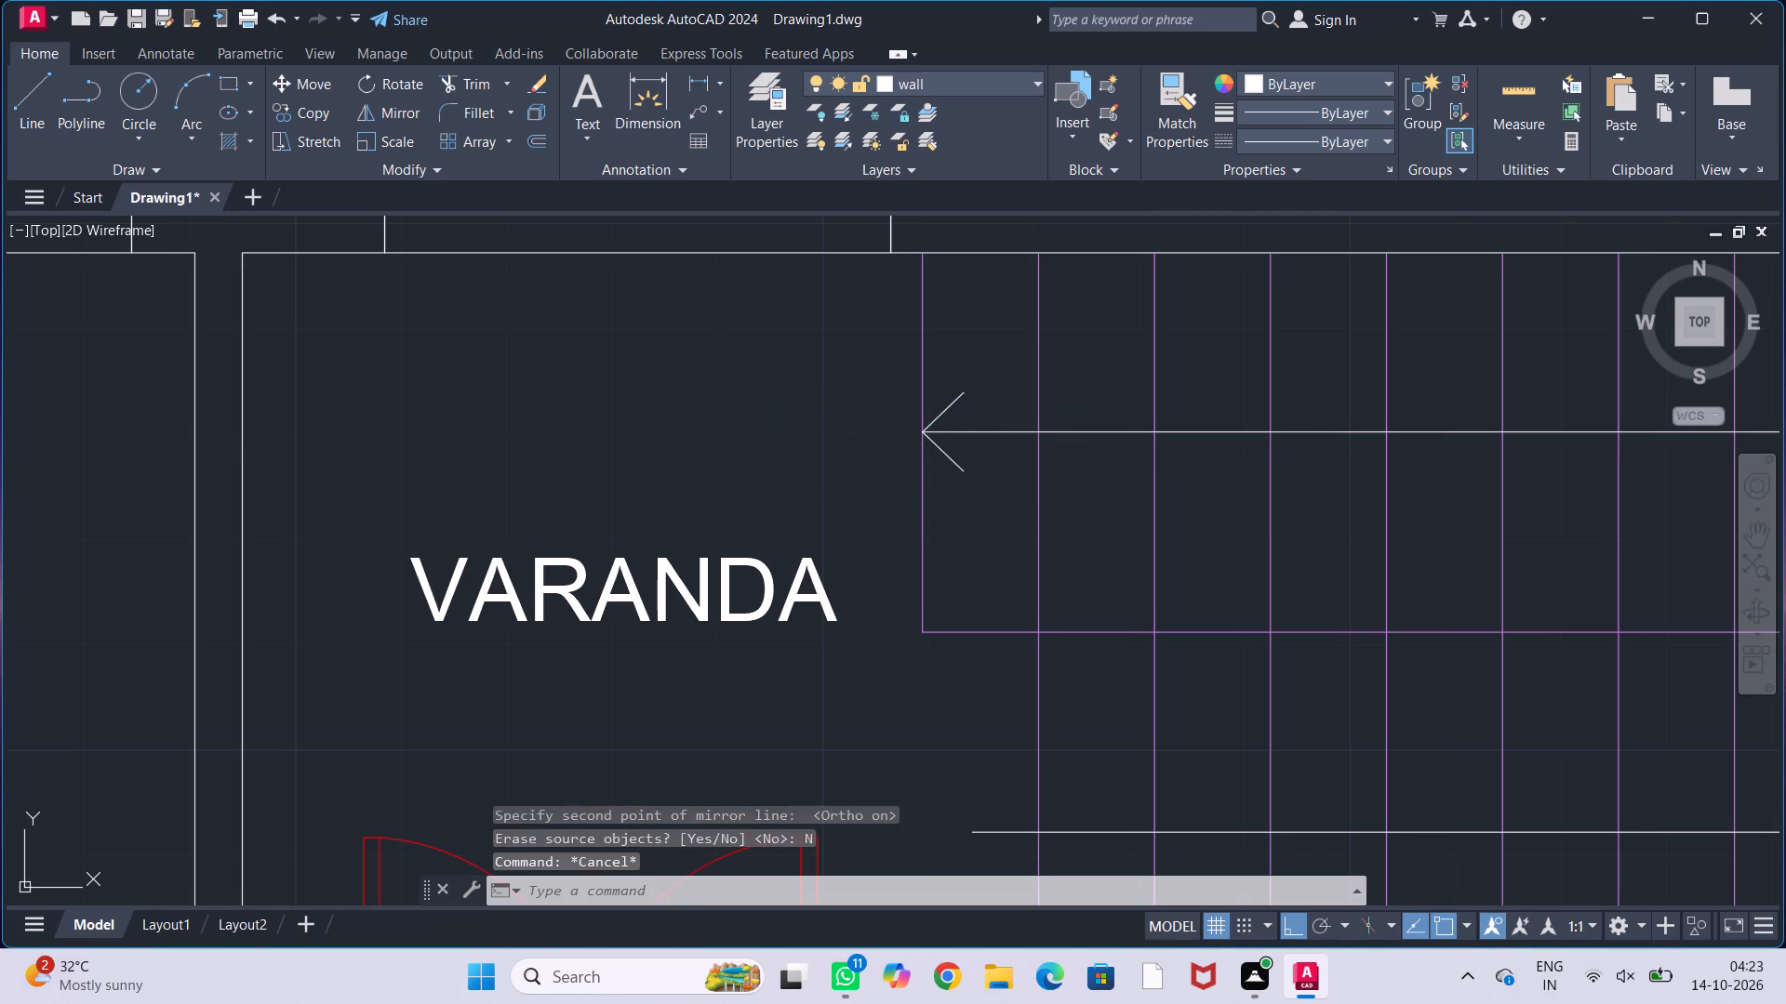
{"action": "key", "text": "Escape"}
{"action": "key", "text": "Escape"}
Start saving the drawing to the Documents folder and clear the default file name.
{"action": "scroll", "coordinate": [850, 427], "scroll_direction": "down", "scroll_amount": 3}
{"action": "middle_click_drag", "start_coordinate": [850, 427], "coordinate": [940, 467]}
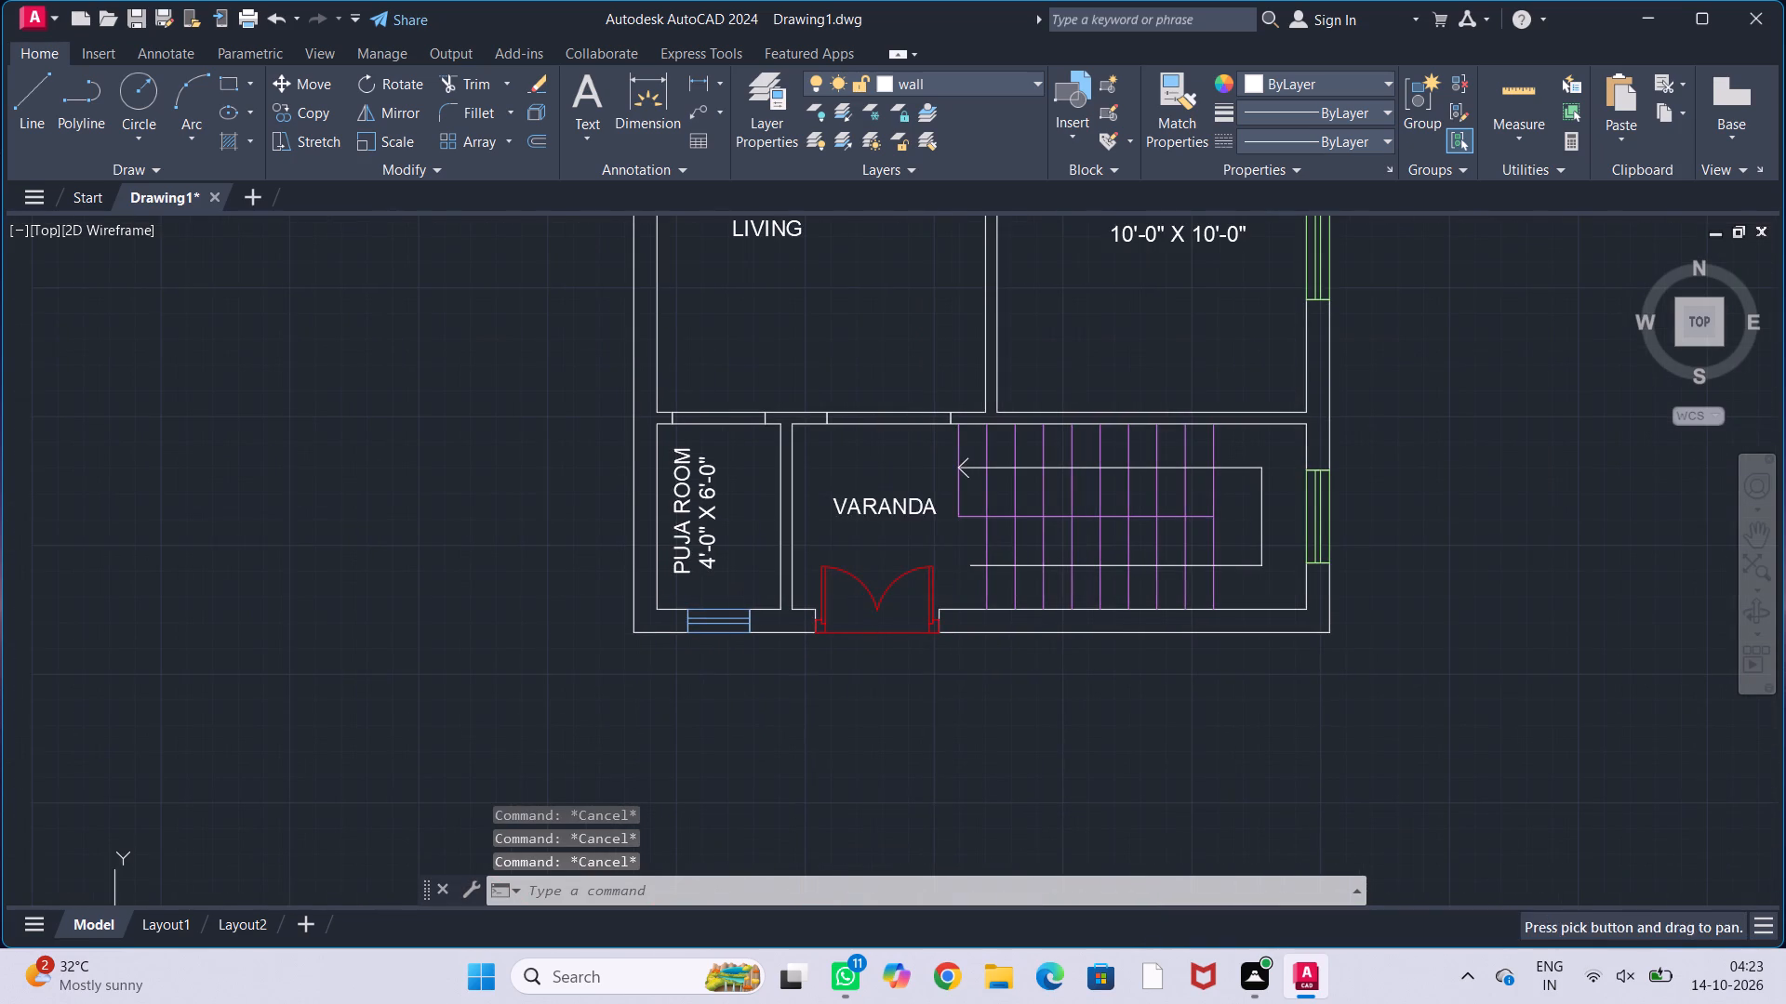
{"action": "scroll", "coordinate": [940, 467], "scroll_direction": "down", "scroll_amount": 1}
{"action": "middle_click_drag", "start_coordinate": [942, 468], "coordinate": [940, 547]}
{"action": "scroll", "coordinate": [954, 488], "scroll_direction": "down", "scroll_amount": 2}
{"action": "middle_click_drag", "start_coordinate": [960, 443], "coordinate": [920, 503]}
{"action": "scroll", "coordinate": [917, 499], "scroll_direction": "up", "scroll_amount": 2}
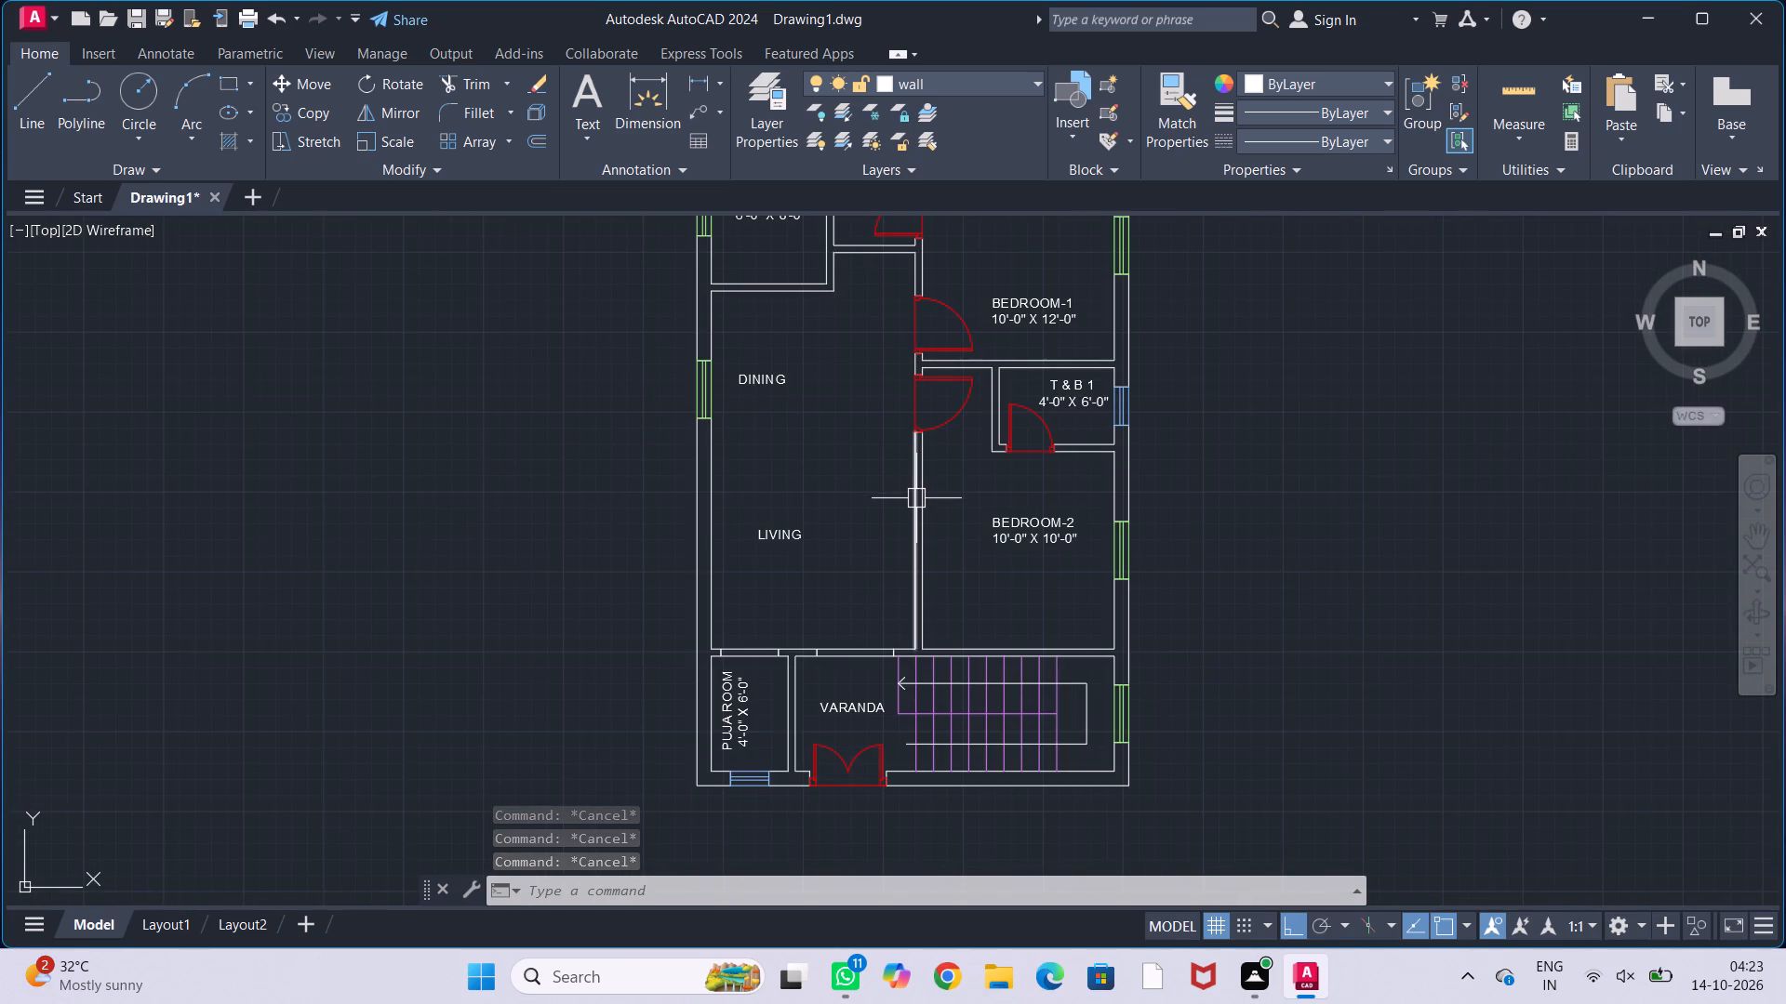
{"action": "key", "text": "ctrl+s"}
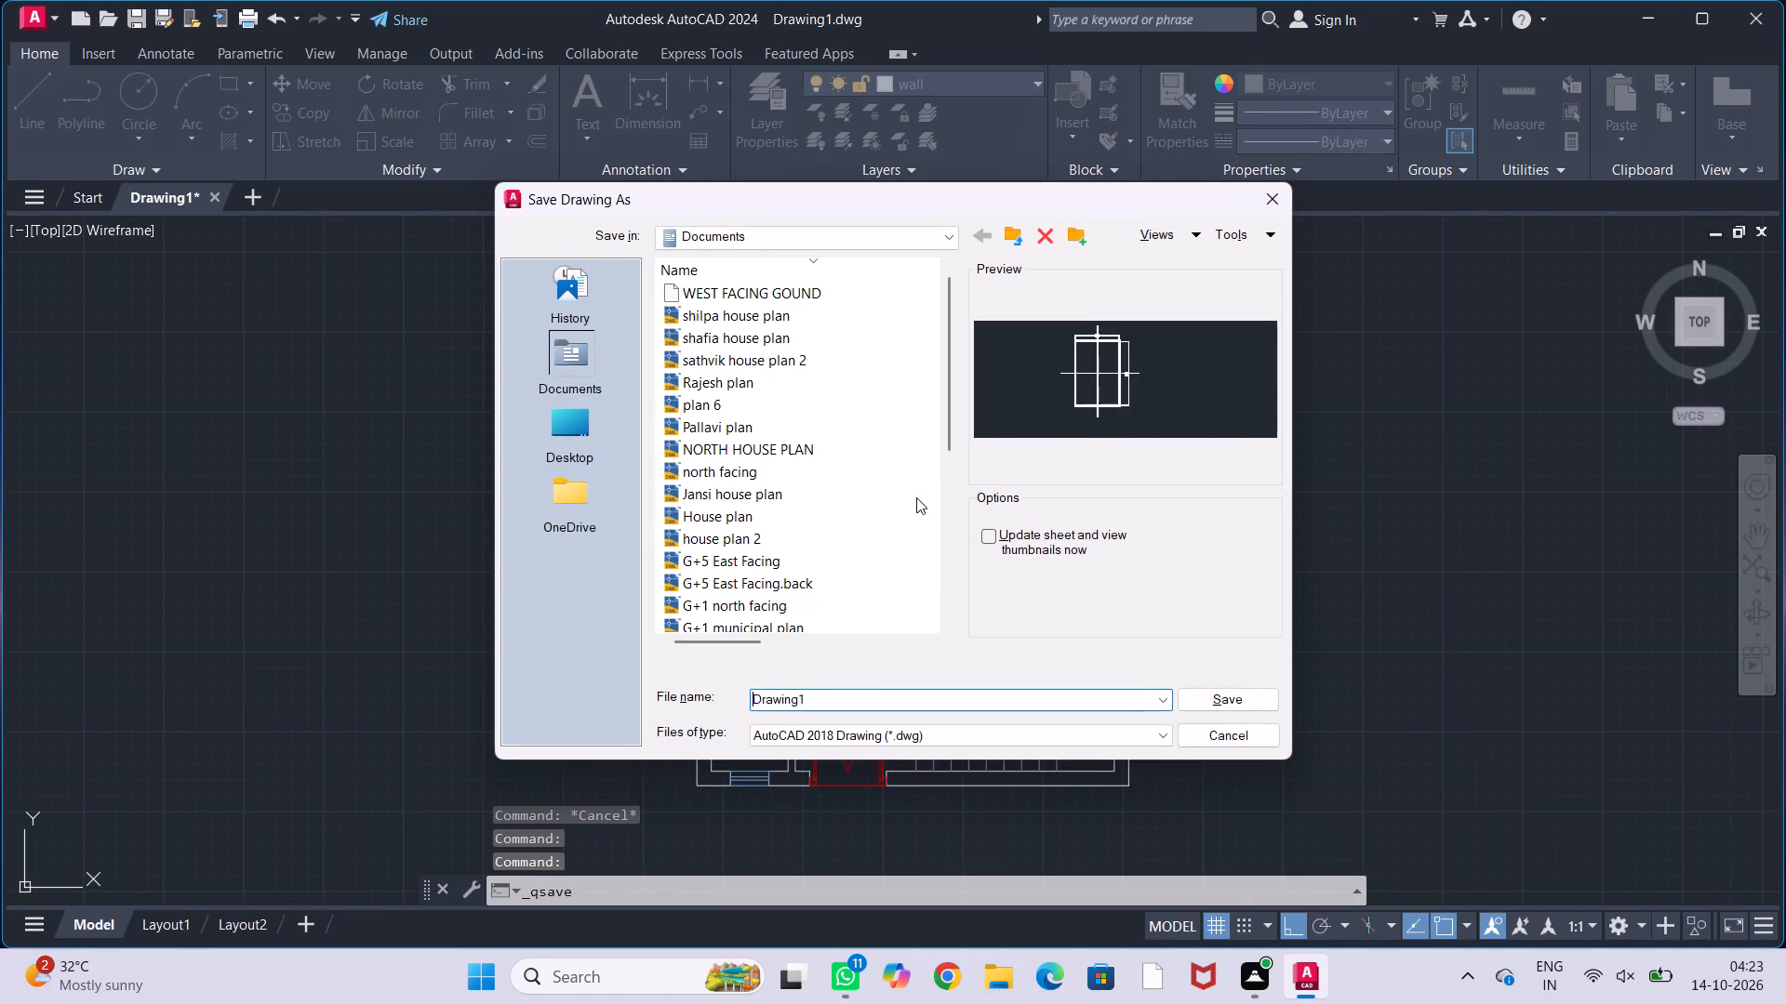
{"action": "left_click", "coordinate": [810, 691]}
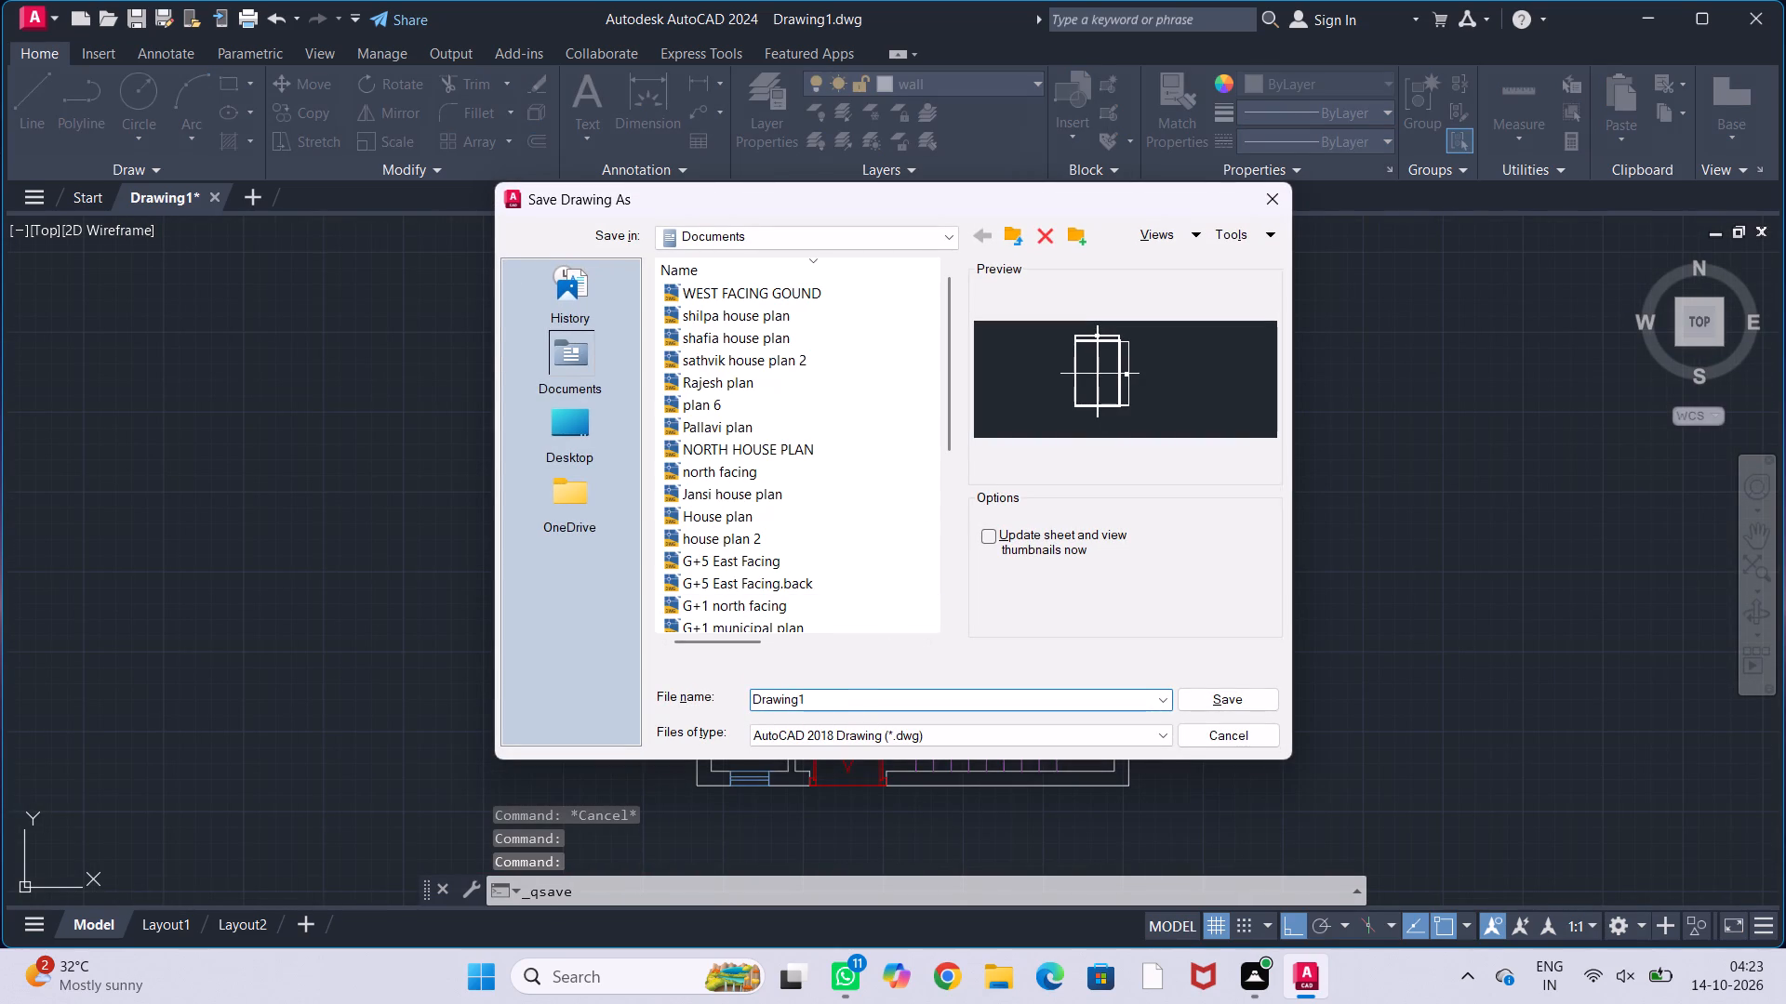
{"action": "left_click", "coordinate": [808, 705]}
{"action": "key", "text": "BackSpace"}
{"action": "key", "text": "BackSpace"}
{"action": "key", "text": "BackSpace"}
{"action": "key", "text": "BackSpace"}
{"action": "key", "text": "BackSpace"}
{"action": "key", "text": "BackSpace"}
{"action": "key", "text": "BackSpace"}
{"action": "key", "text": "BackSpace"}
{"action": "key", "text": "BackSpace"}
{"action": "key", "text": "BackSpace"}
{"action": "key", "text": "BackSpace"}
{"action": "key", "text": "BackSpace"}
{"action": "key", "text": "BackSpace"}
{"action": "key", "text": "BackSpace"}
{"action": "key", "text": "BackSpace"}
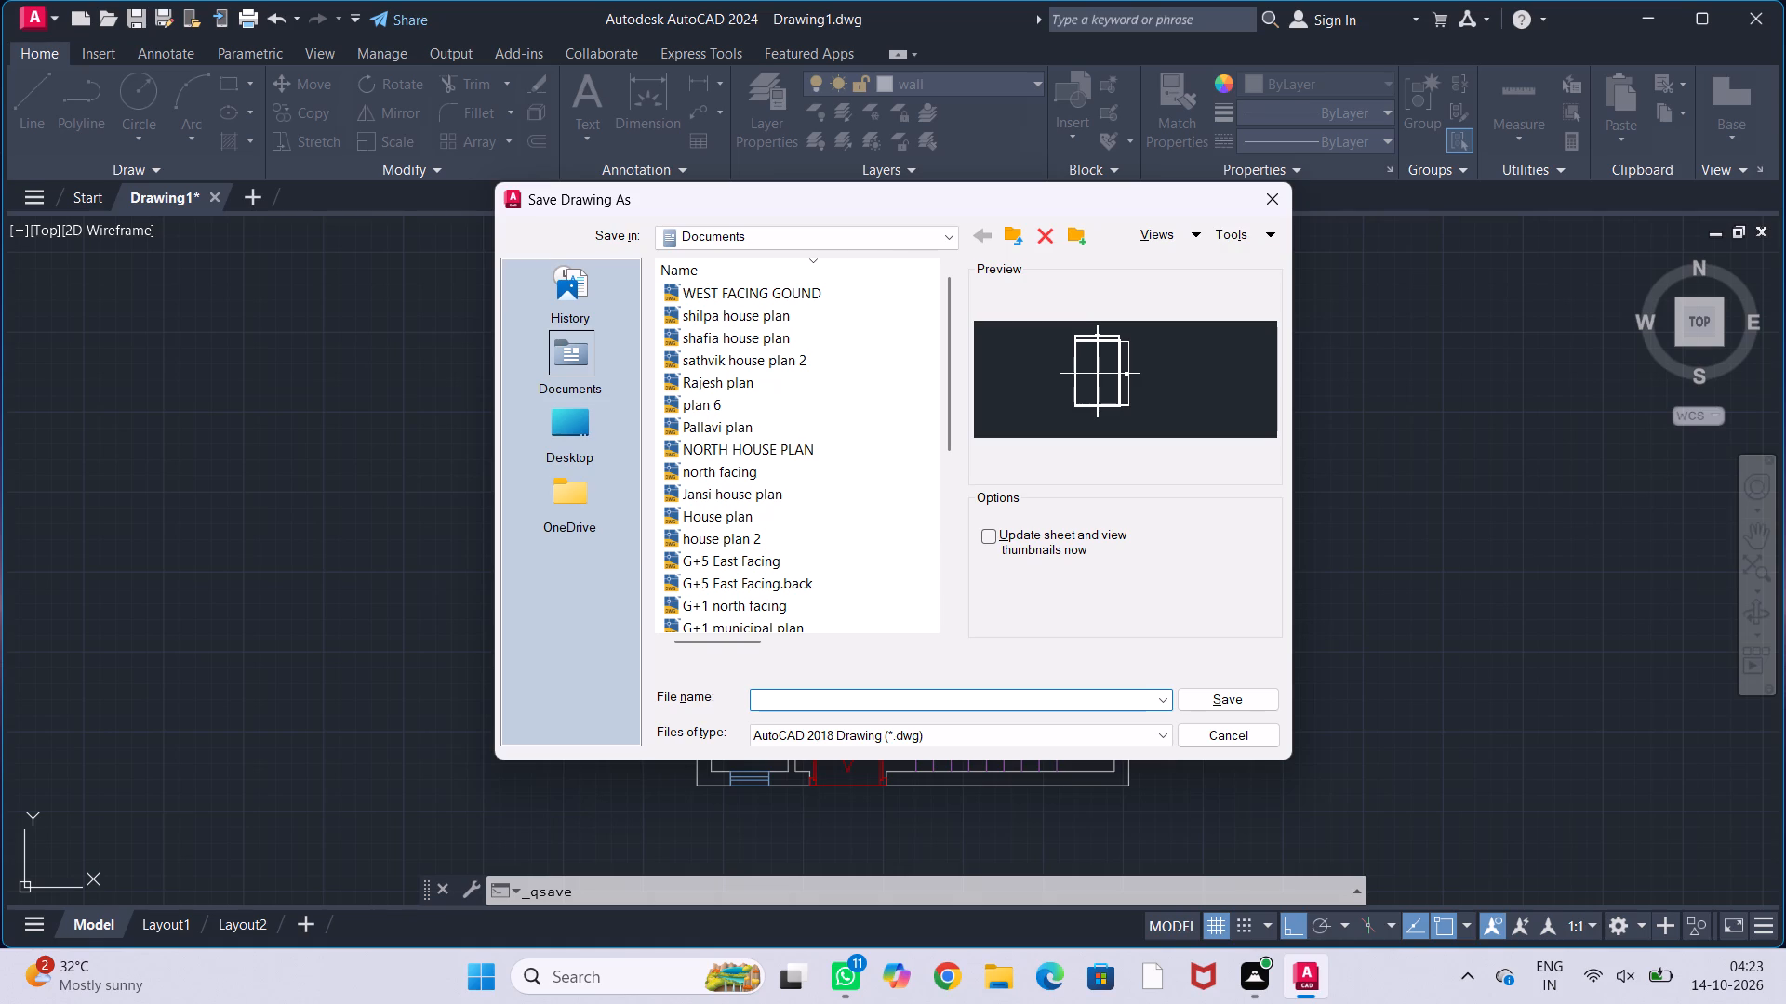
Look through the names of the existing drawings in the Documents folder.
{"action": "scroll", "coordinate": [794, 499], "scroll_direction": "down", "scroll_amount": 4}
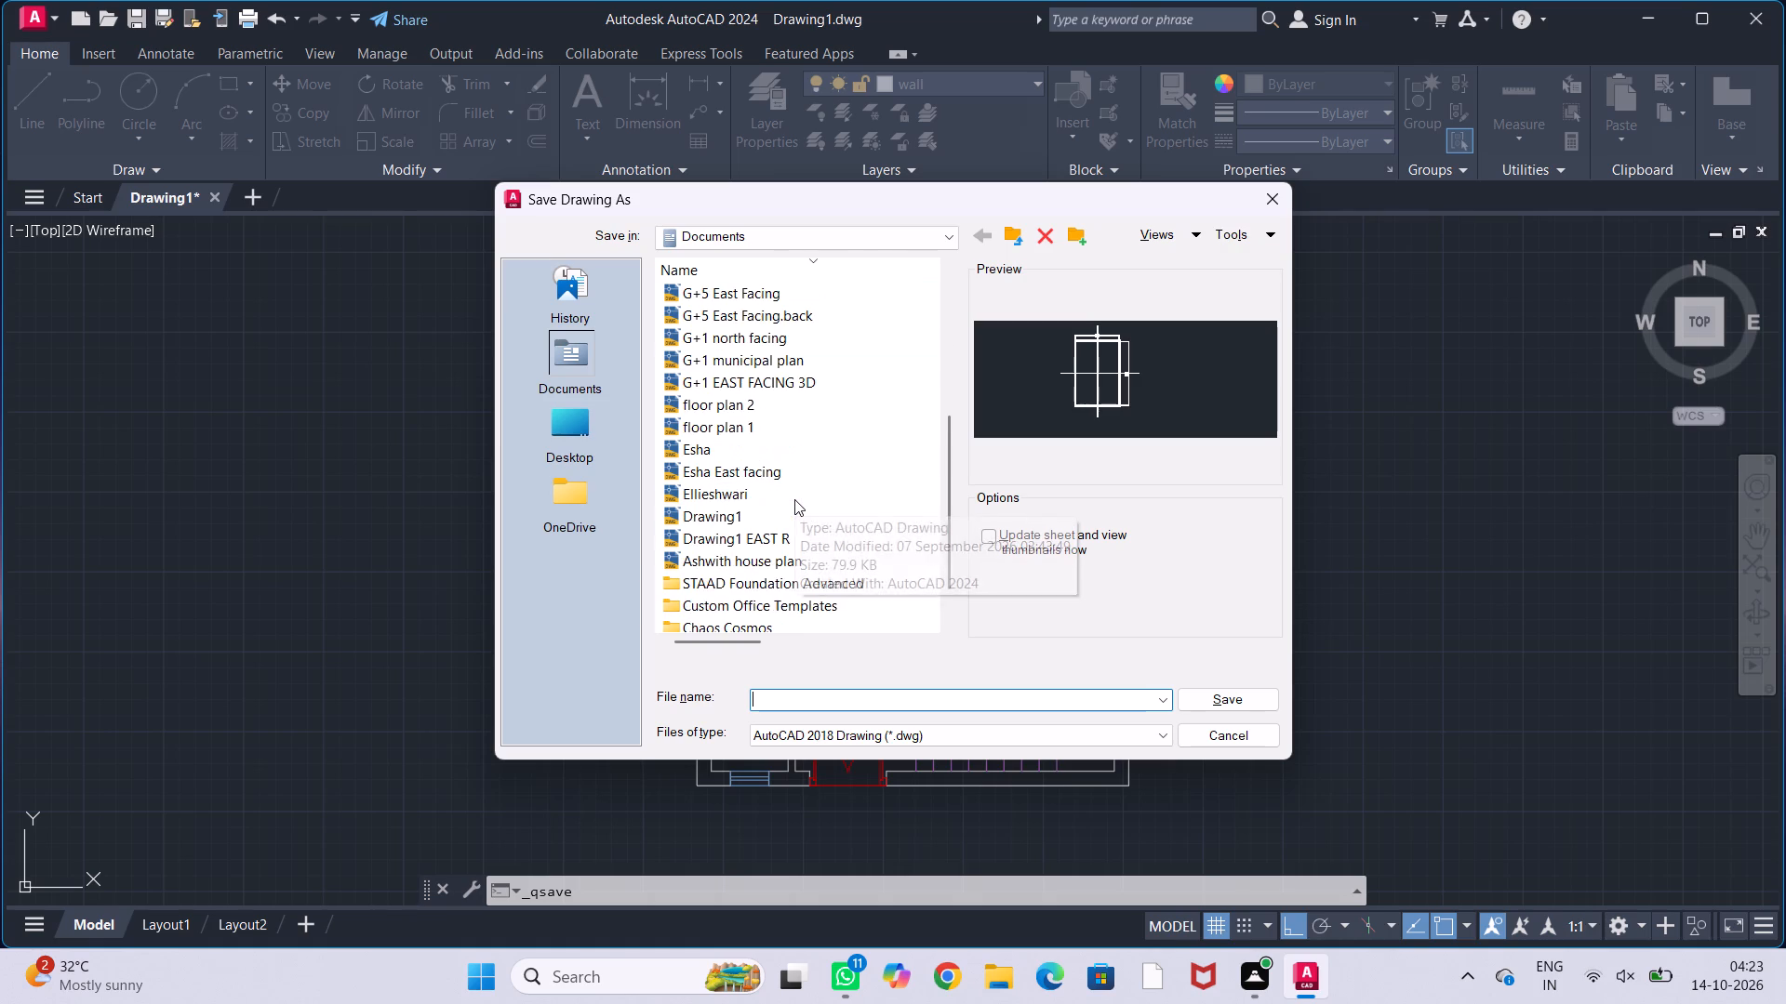
{"action": "scroll", "coordinate": [794, 499], "scroll_direction": "down", "scroll_amount": 2}
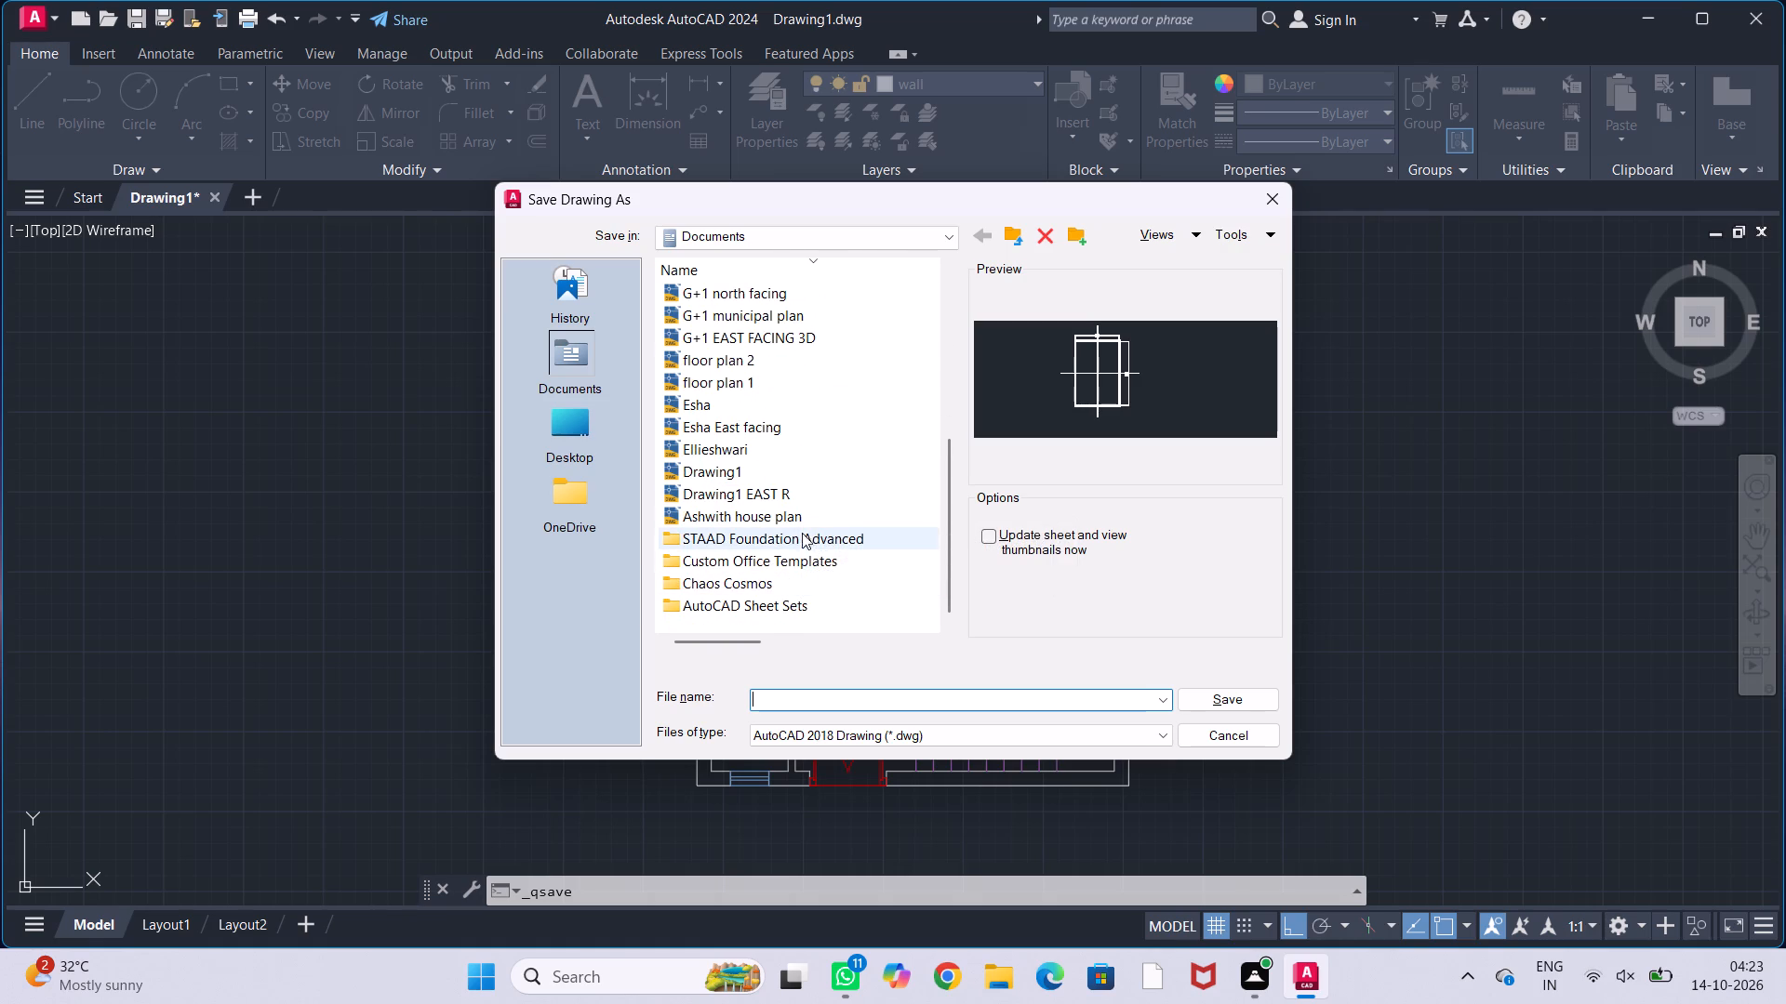
{"action": "scroll", "coordinate": [802, 533], "scroll_direction": "up", "scroll_amount": 8}
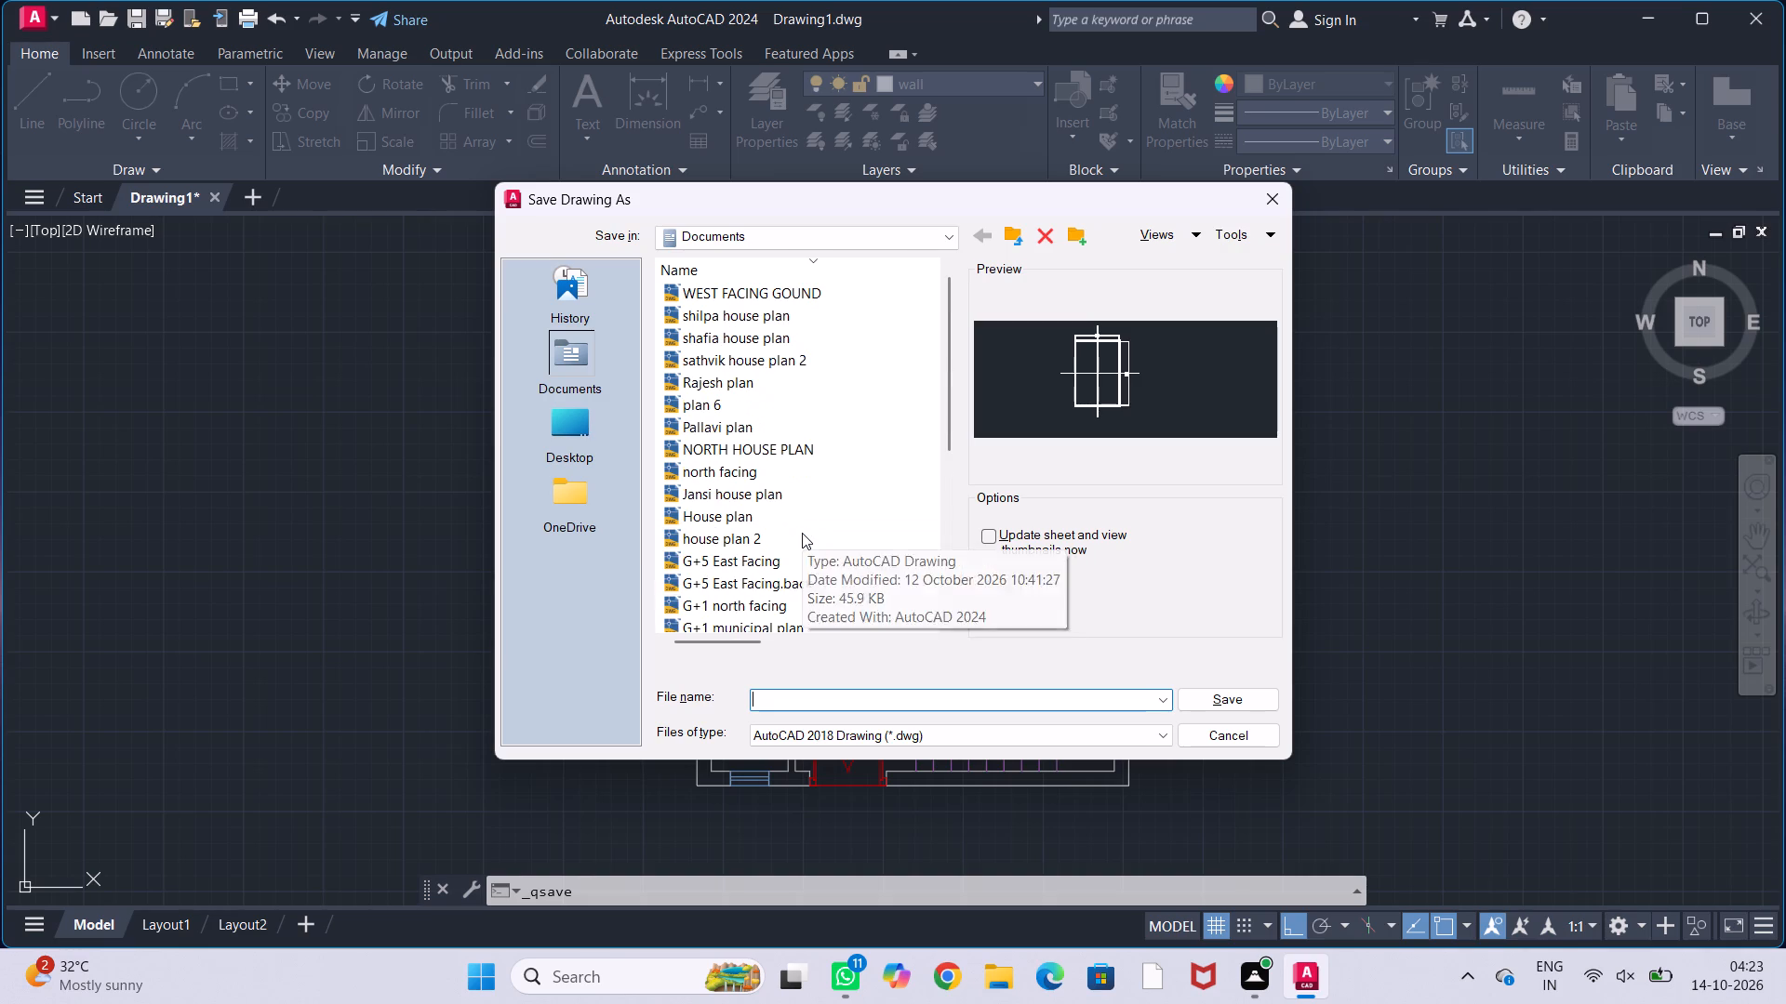
{"action": "scroll", "coordinate": [802, 533], "scroll_direction": "up", "scroll_amount": 1}
{"action": "scroll", "coordinate": [758, 344], "scroll_direction": "down", "scroll_amount": 1}
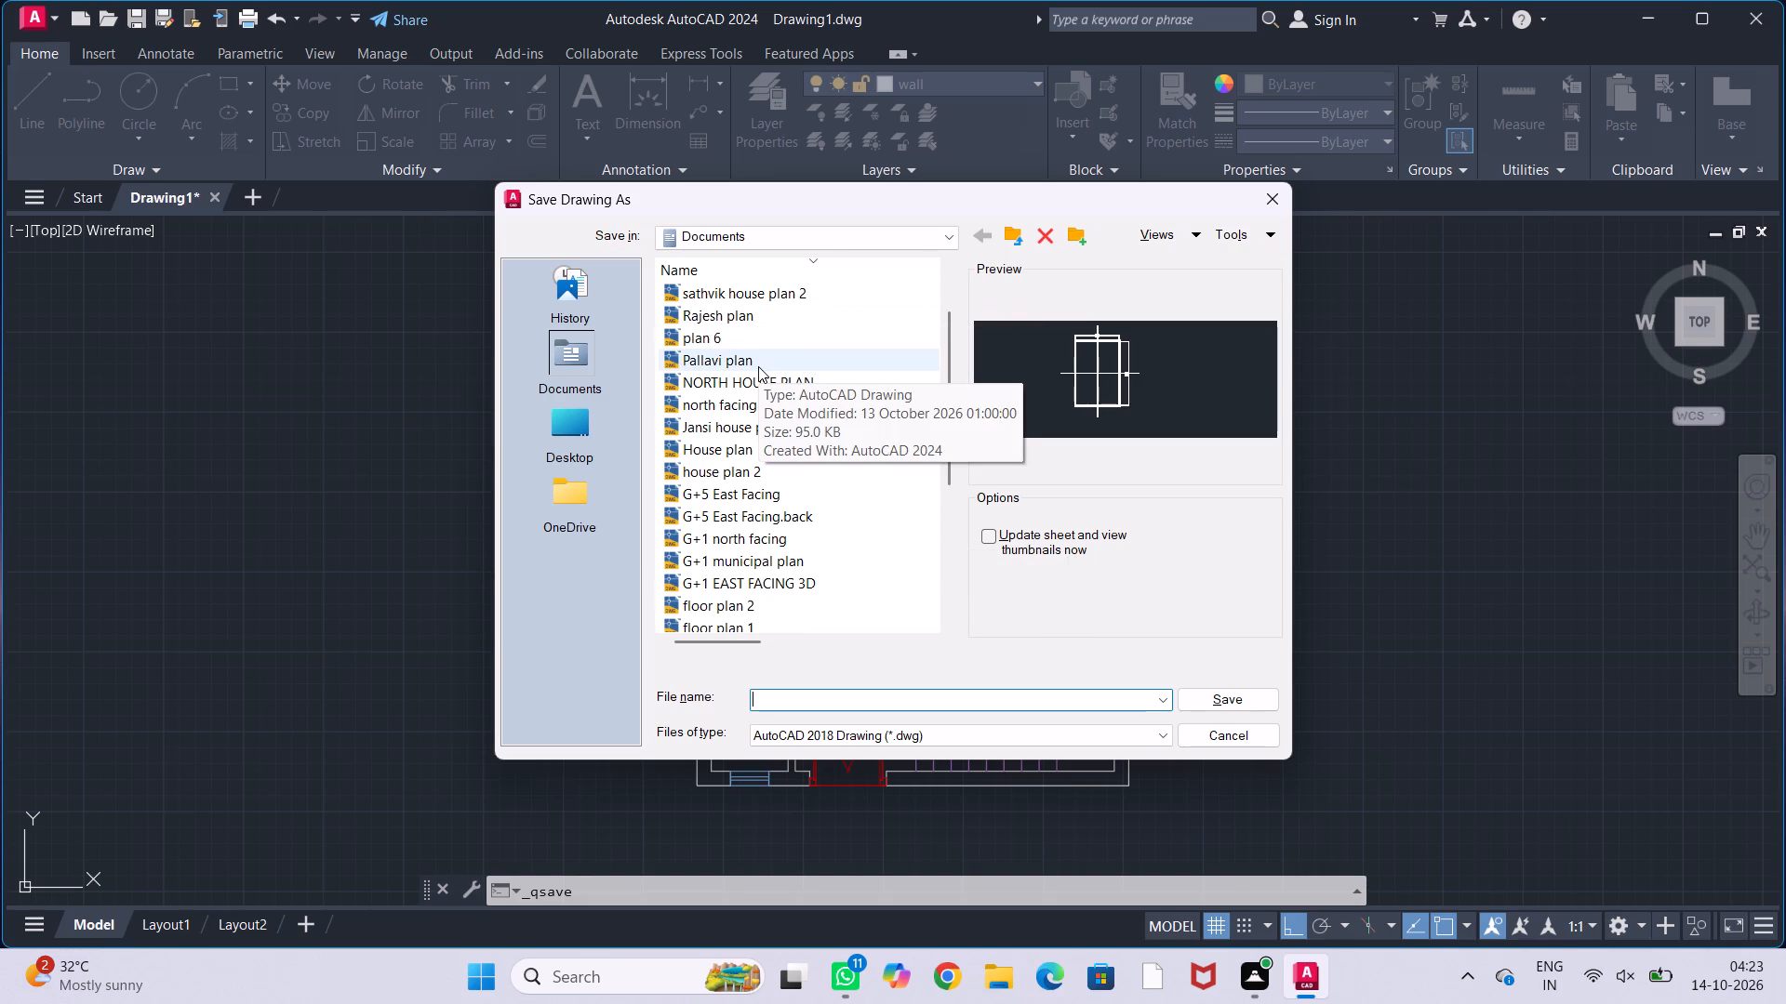
{"action": "scroll", "coordinate": [758, 366], "scroll_direction": "down", "scroll_amount": 1}
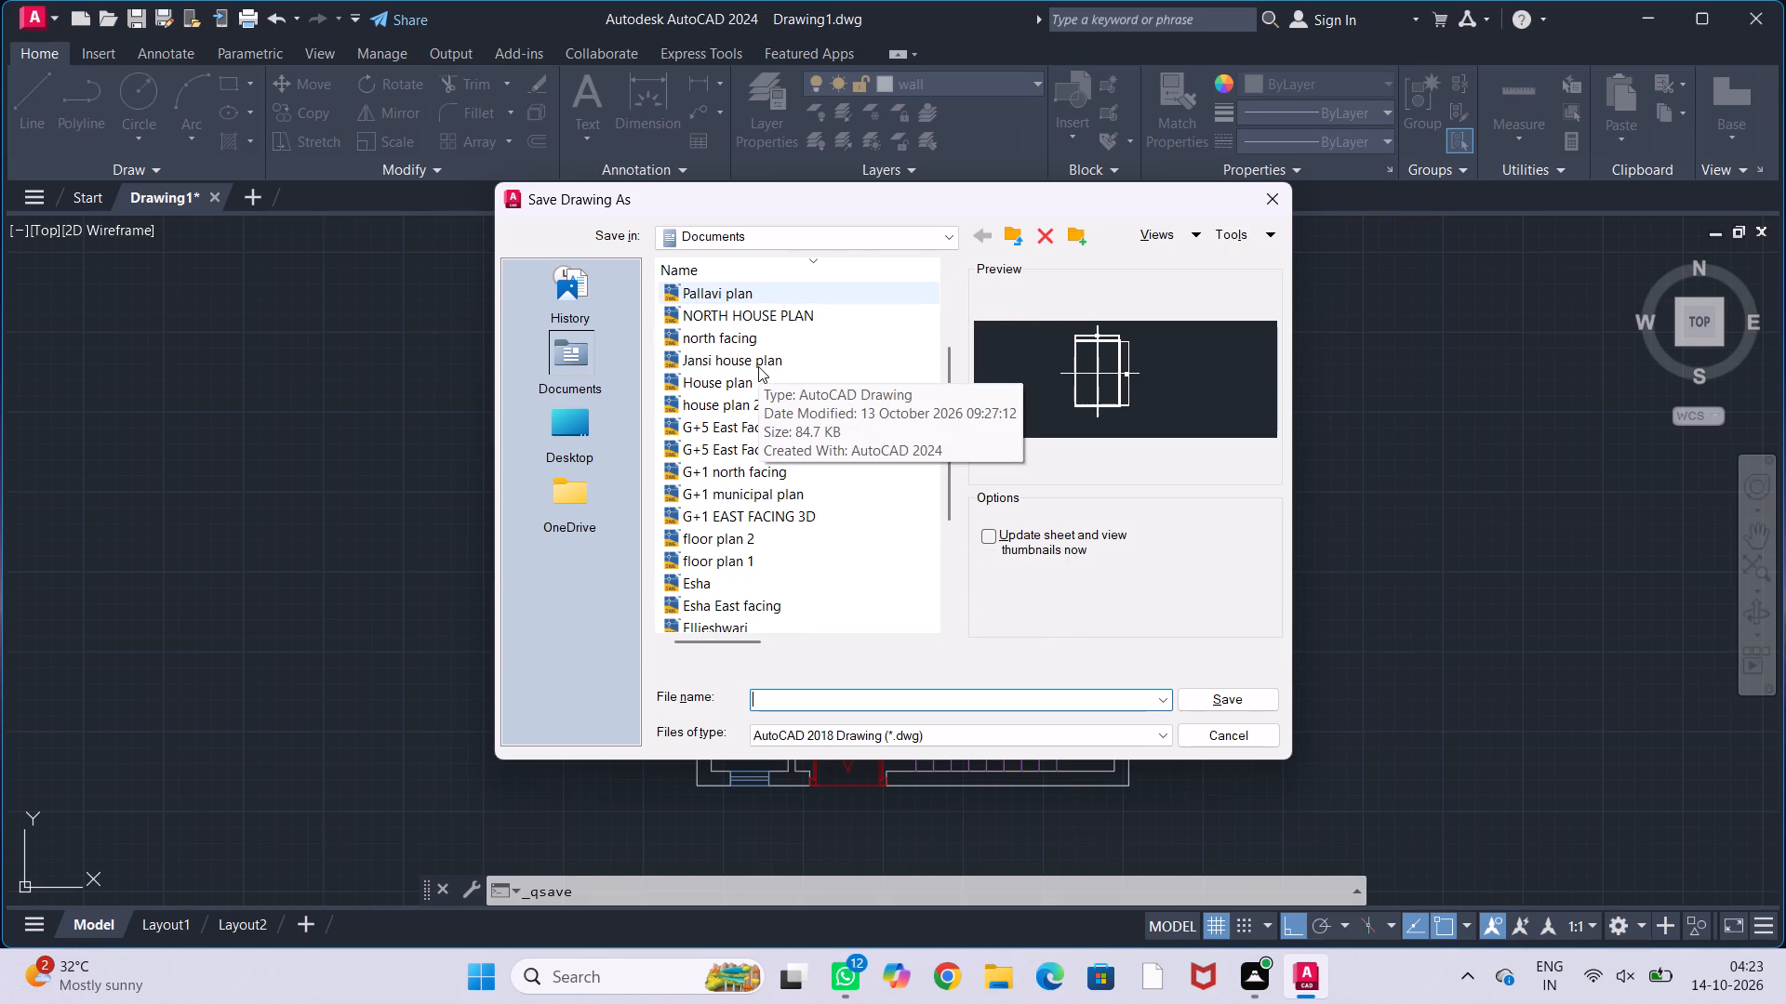
{"action": "scroll", "coordinate": [758, 366], "scroll_direction": "down", "scroll_amount": 1}
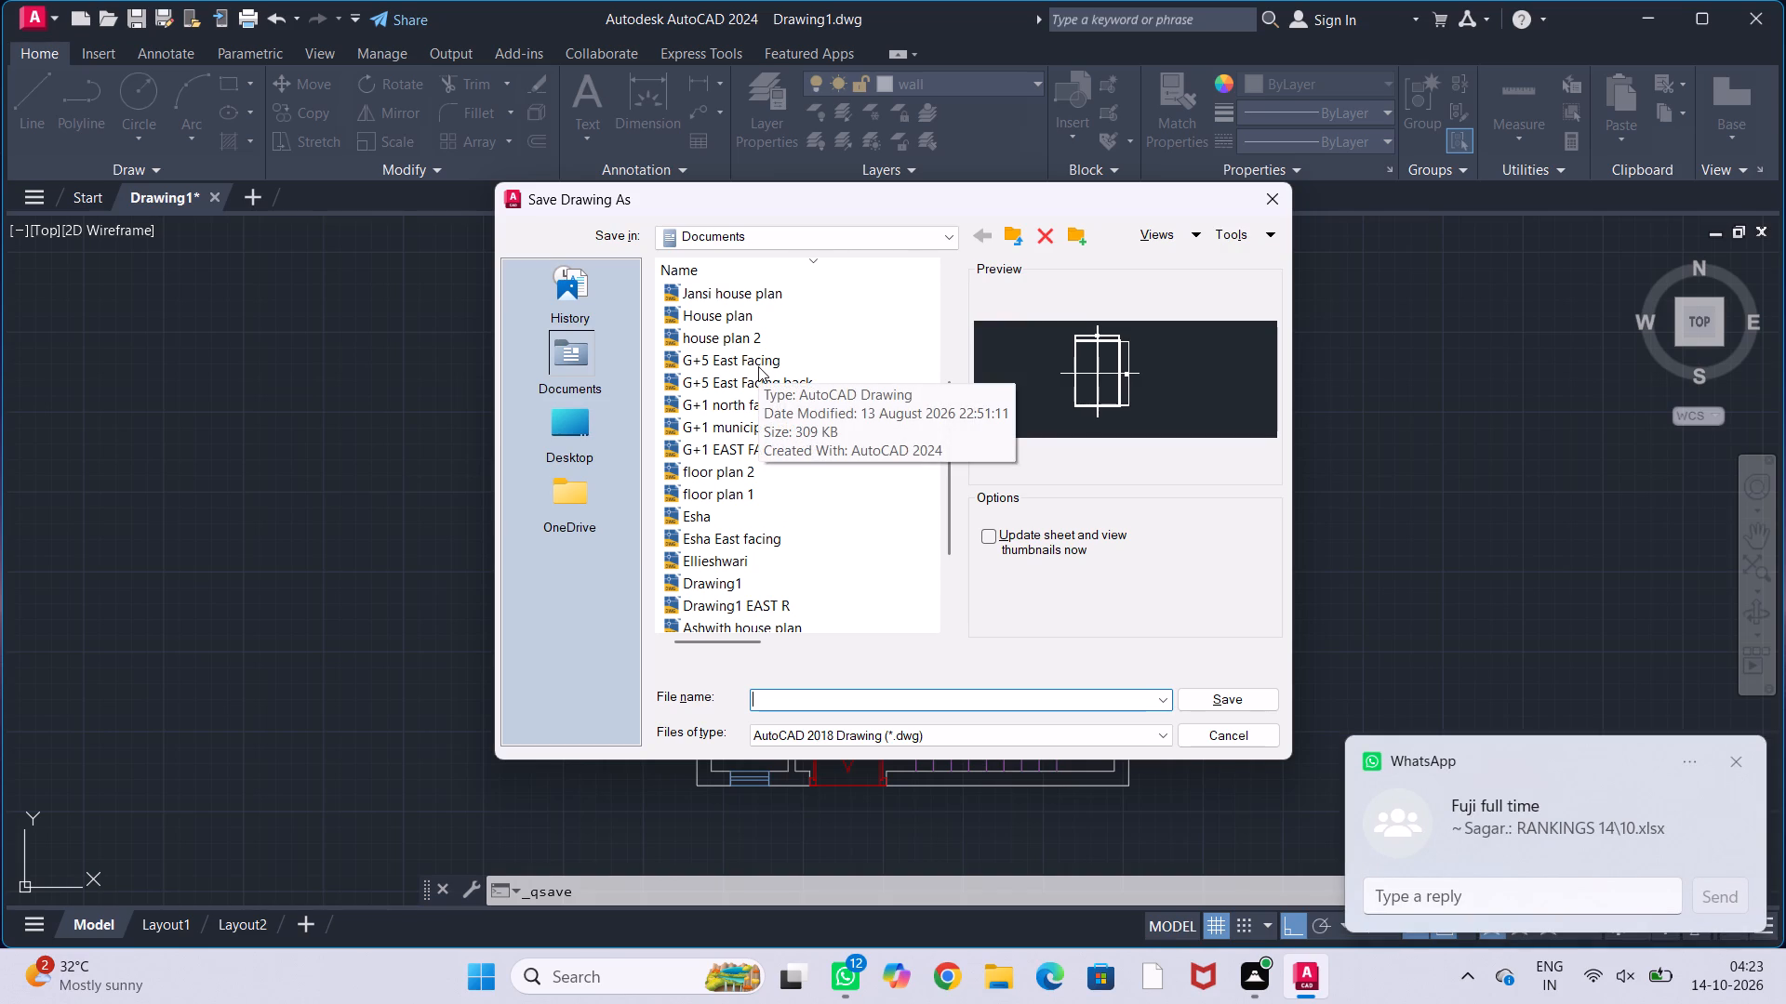
{"action": "scroll", "coordinate": [758, 366], "scroll_direction": "down", "scroll_amount": 2}
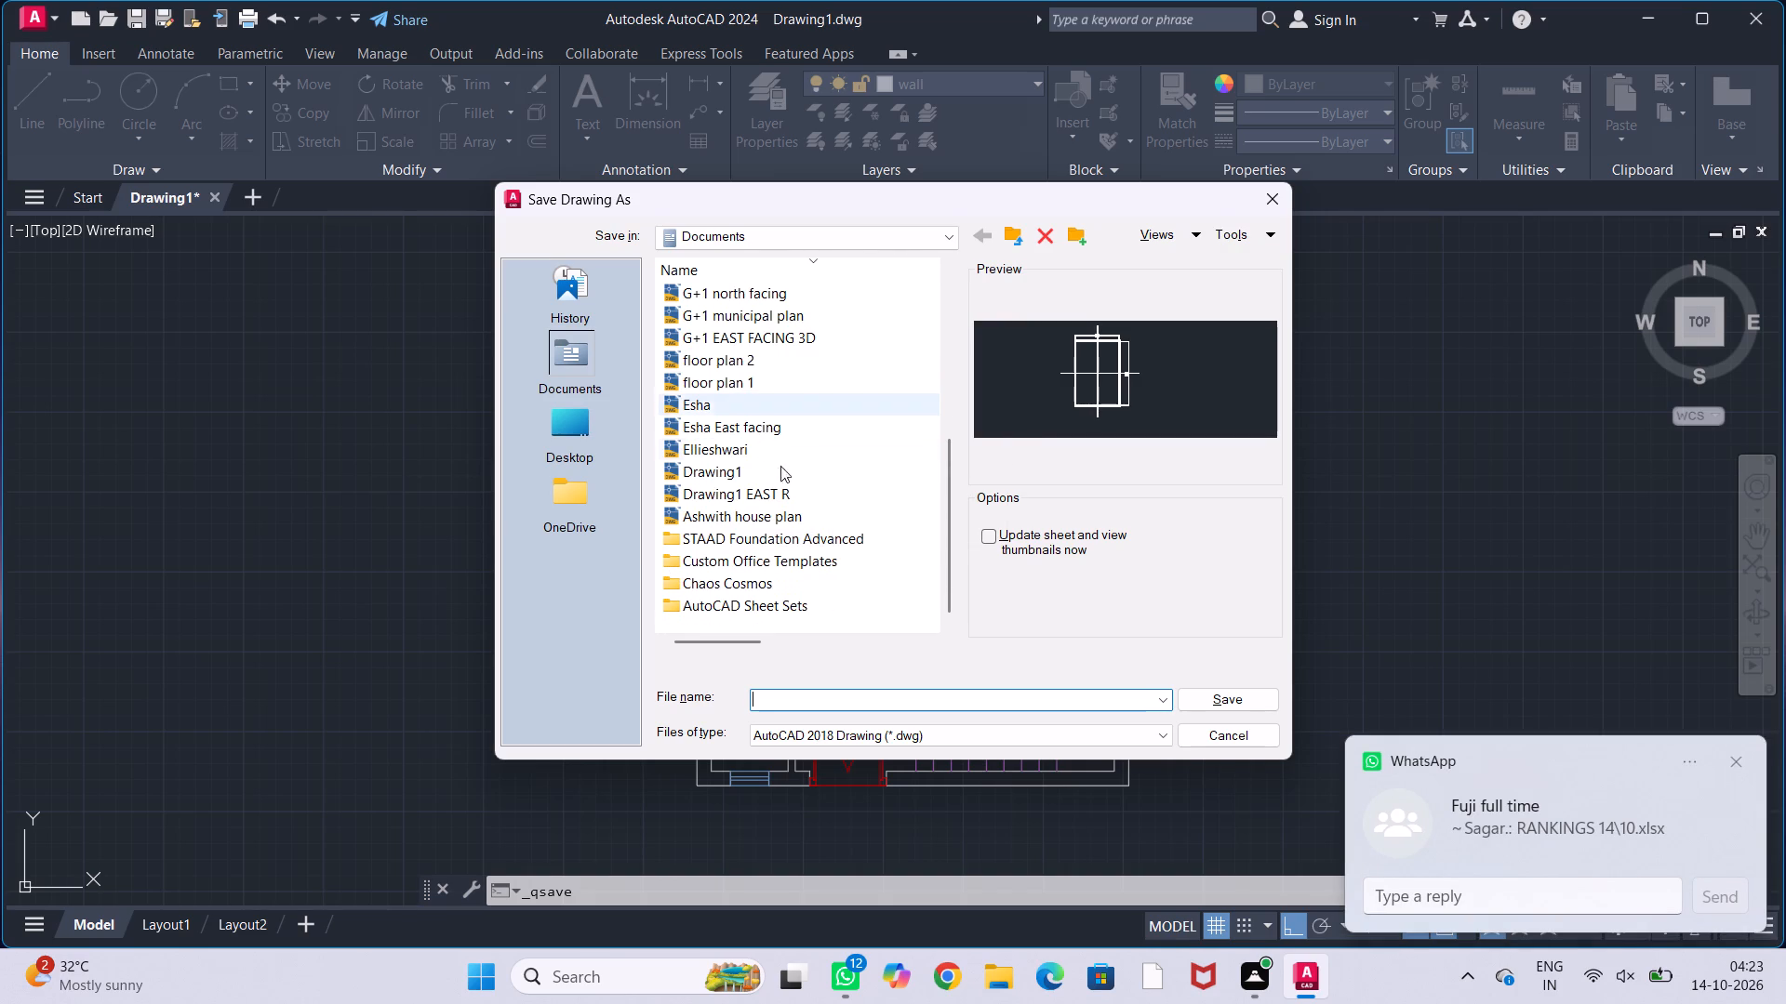
{"action": "scroll", "coordinate": [796, 489], "scroll_direction": "down", "scroll_amount": 1}
{"action": "scroll", "coordinate": [768, 441], "scroll_direction": "up", "scroll_amount": 6}
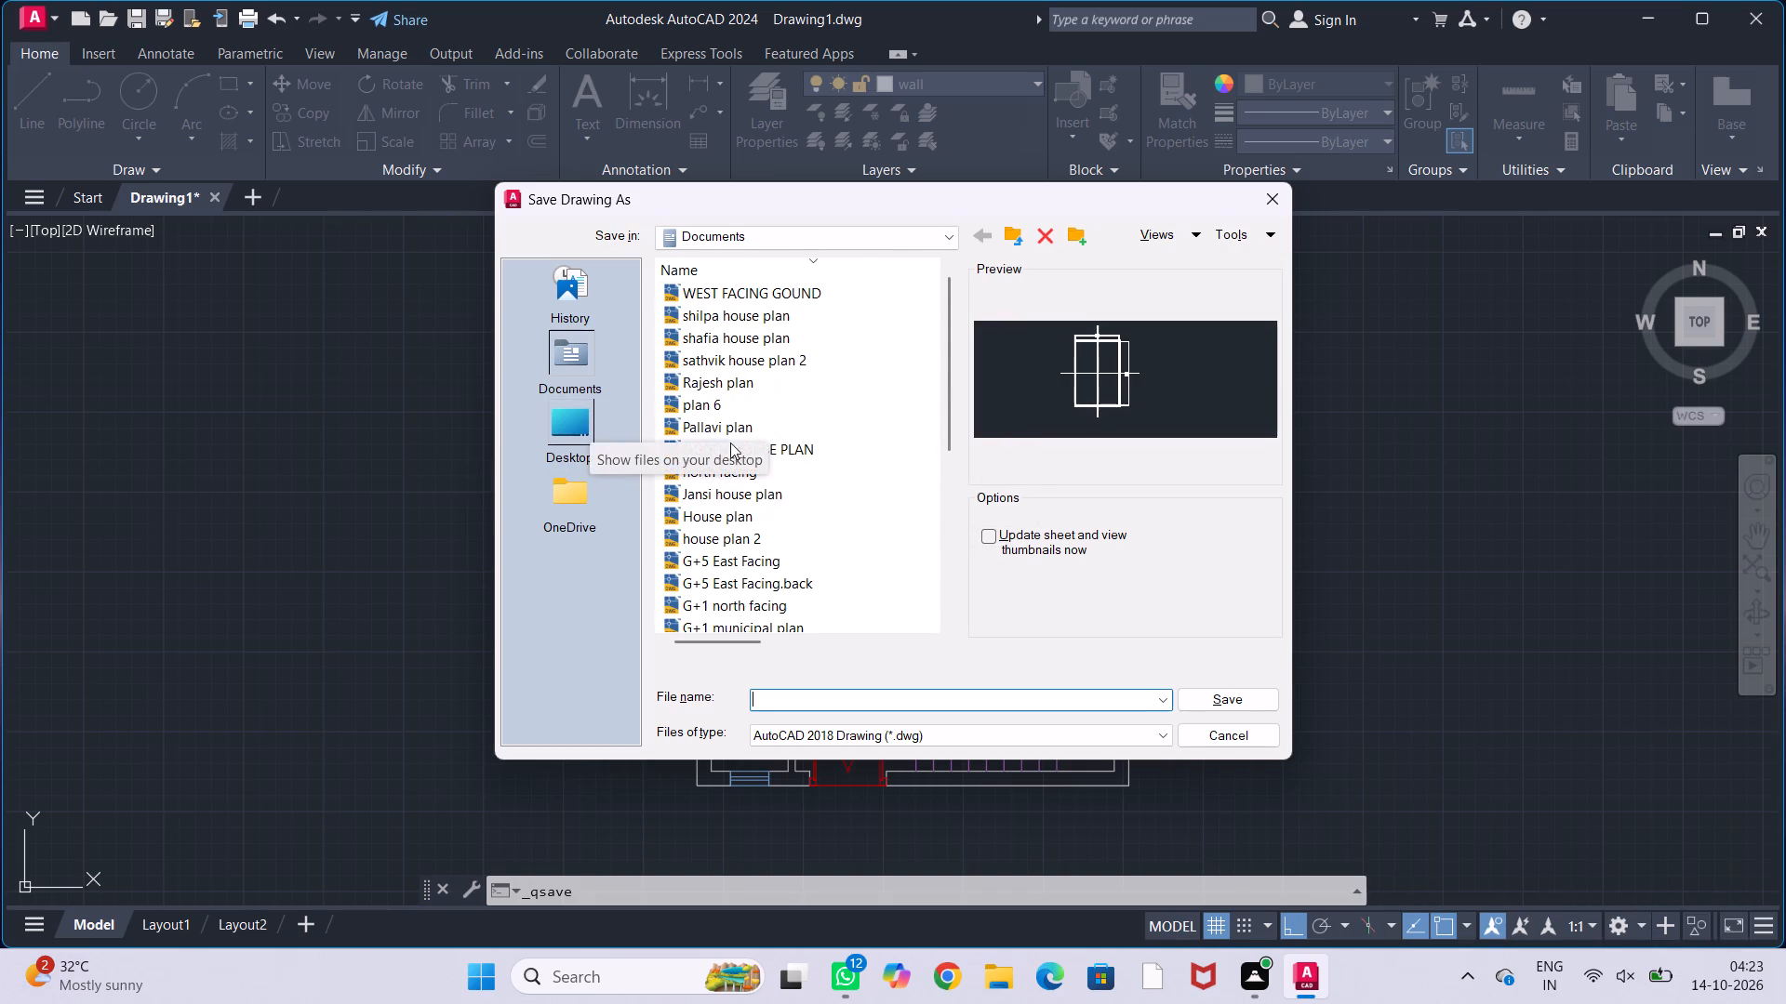
Name the drawing Ground floor (2) and save it in the Documents folder as an AutoCAD 2018 drawing.
{"action": "left_click", "coordinate": [873, 704]}
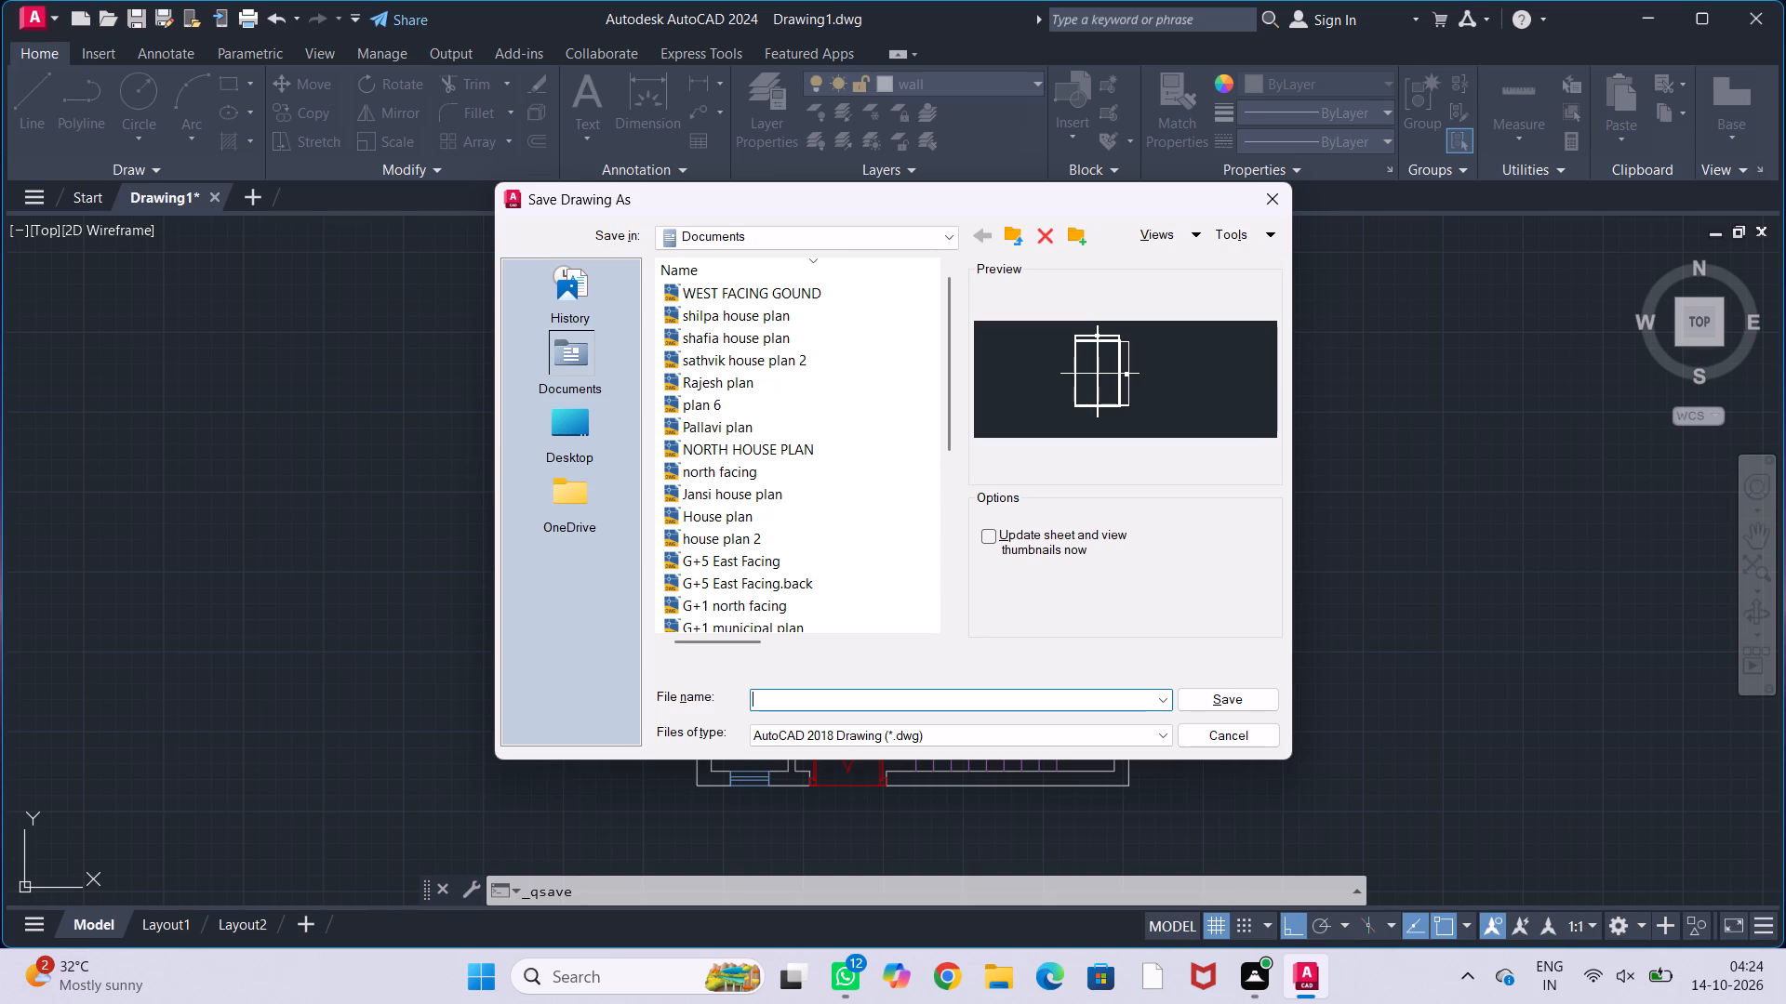
{"action": "type", "text": "GR"}
{"action": "key", "text": "BackSpace"}
{"action": "type", "text": "round"}
{"action": "key", "text": "space"}
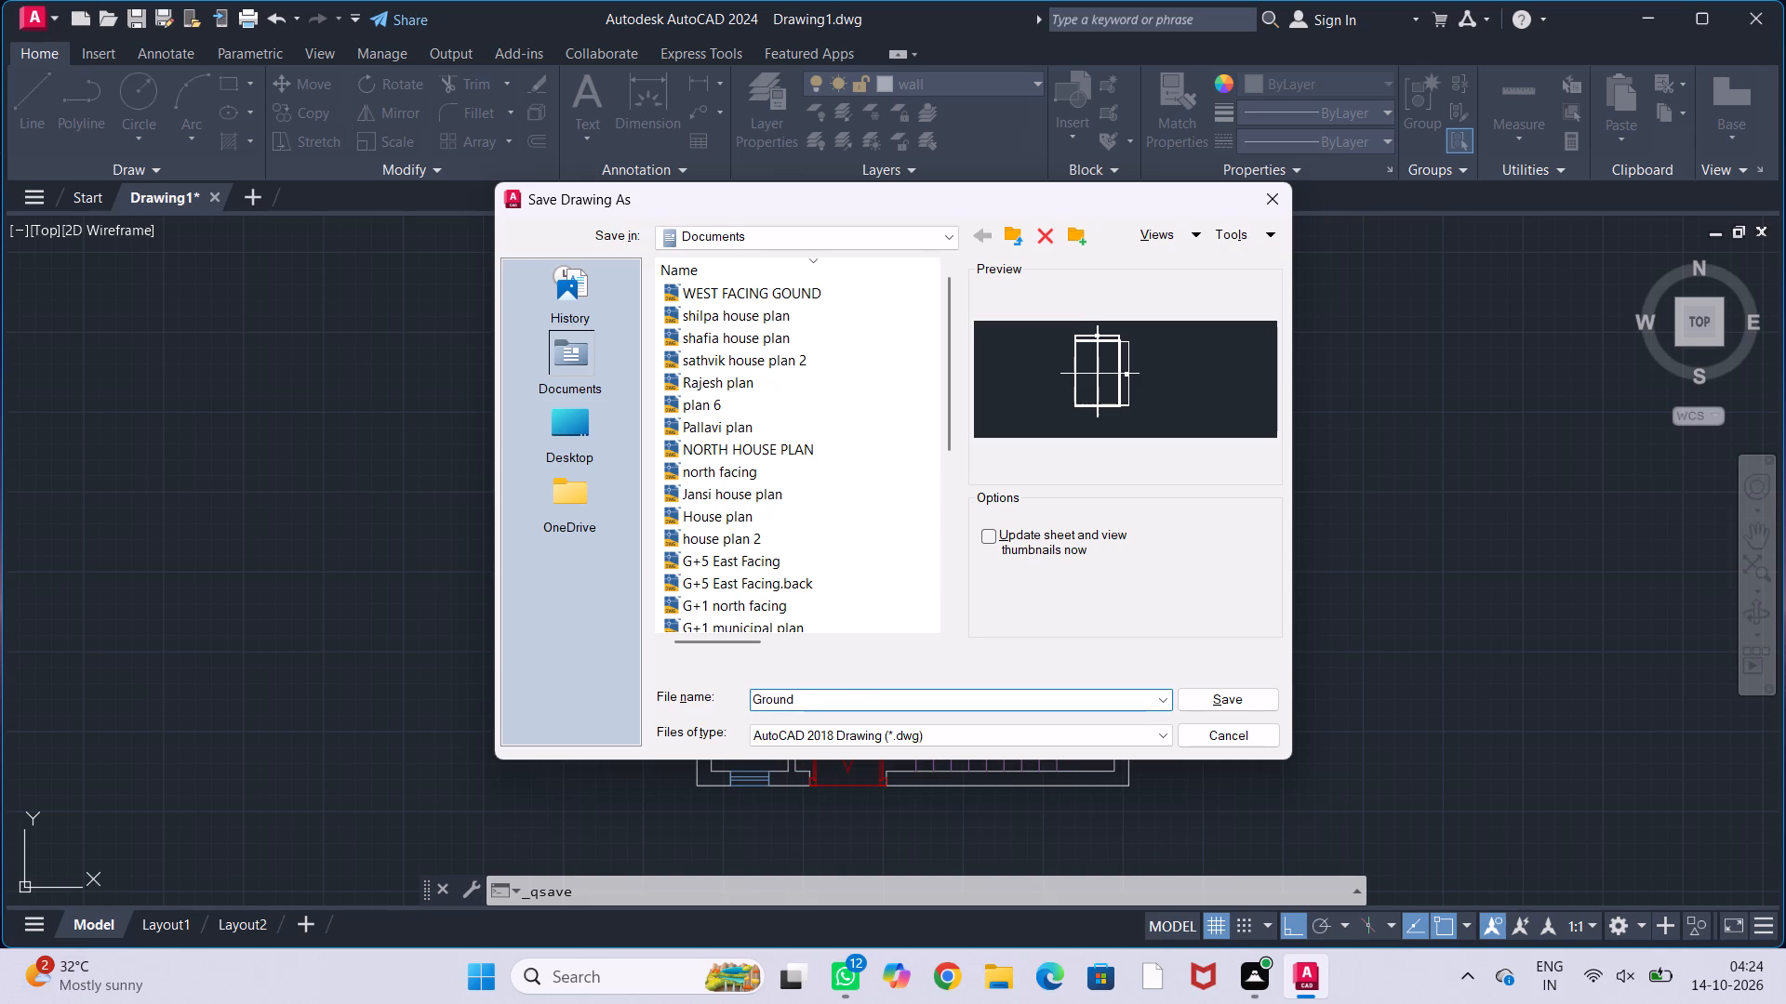
{"action": "type", "text": "floo"}
{"action": "type", "text": "r"}
{"action": "key", "text": "space"}
{"action": "type", "text": "(2"}
{"action": "key", "text": "shift+parenright"}
{"action": "left_click", "coordinate": [1255, 691]}
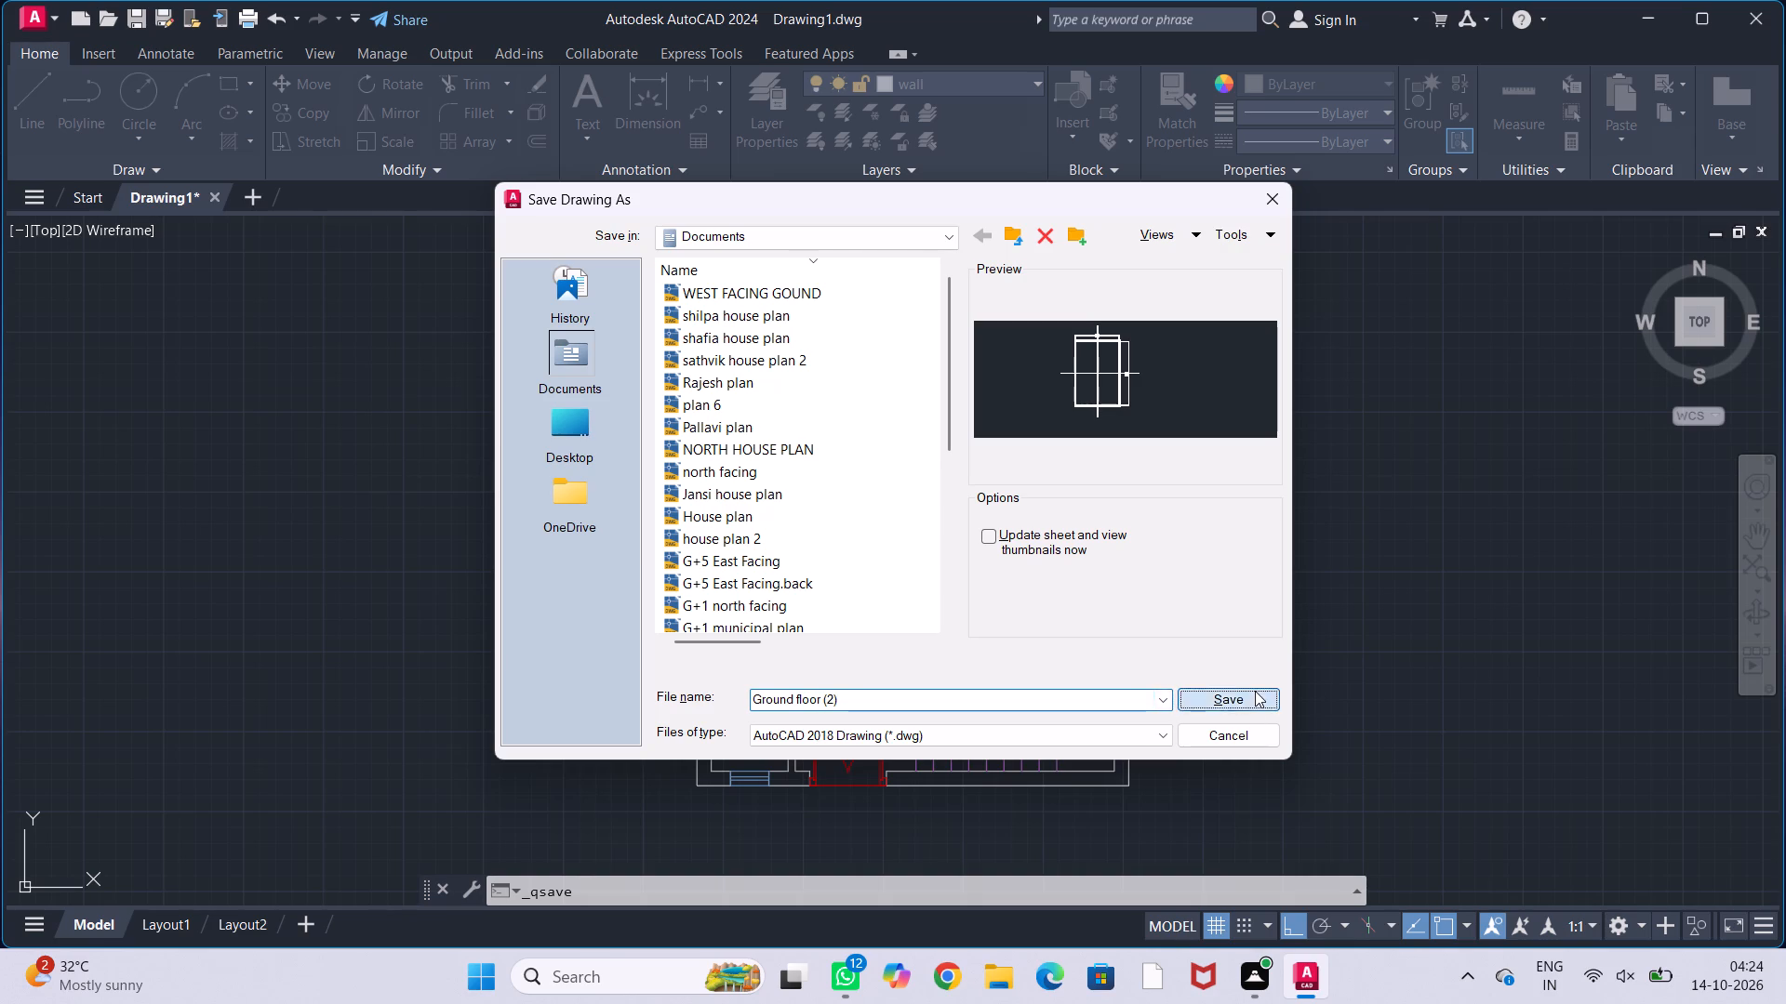
Examine the saved ground floor plan, checking the overall layout, the room labels and the staircase.
{"action": "scroll", "coordinate": [1237, 565], "scroll_direction": "down", "scroll_amount": 2}
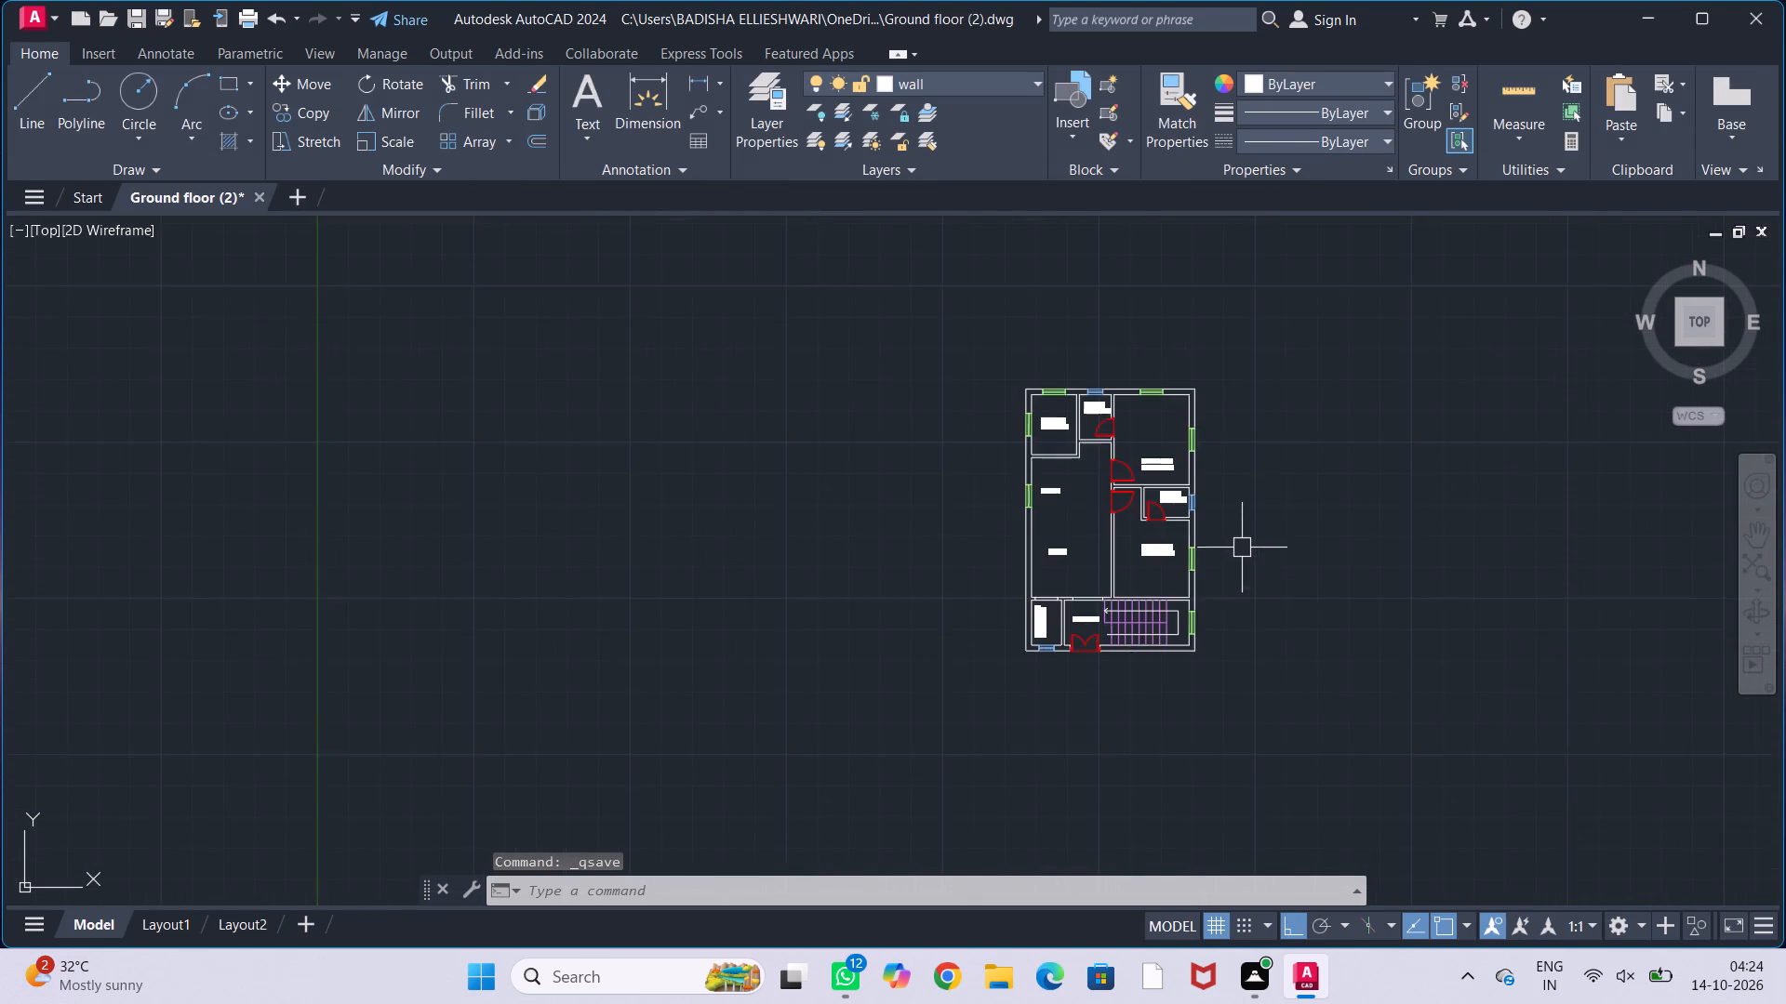
{"action": "scroll", "coordinate": [1233, 543], "scroll_direction": "up", "scroll_amount": 1}
{"action": "middle_click_drag", "start_coordinate": [1233, 542], "coordinate": [1153, 561]}
{"action": "scroll", "coordinate": [1148, 566], "scroll_direction": "up", "scroll_amount": 1}
{"action": "scroll", "coordinate": [1152, 566], "scroll_direction": "down", "scroll_amount": 1}
{"action": "middle_click_drag", "start_coordinate": [1158, 566], "coordinate": [1144, 574]}
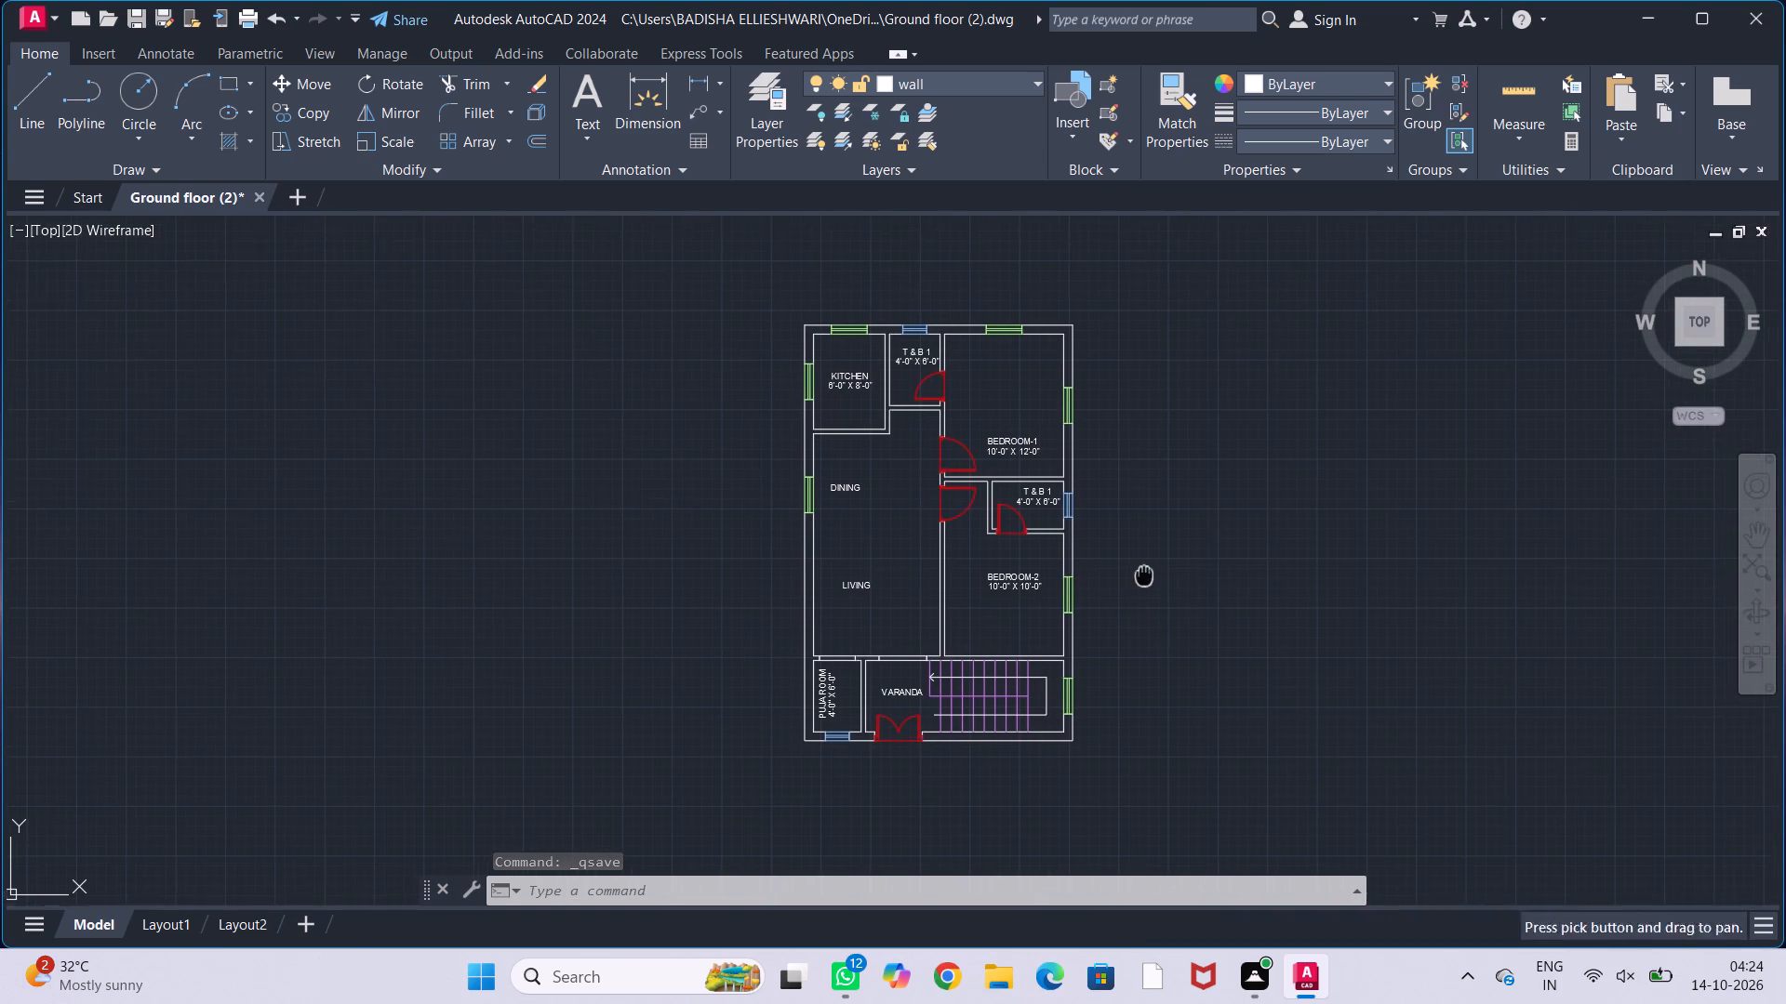
{"action": "scroll", "coordinate": [860, 401], "scroll_direction": "up", "scroll_amount": 1}
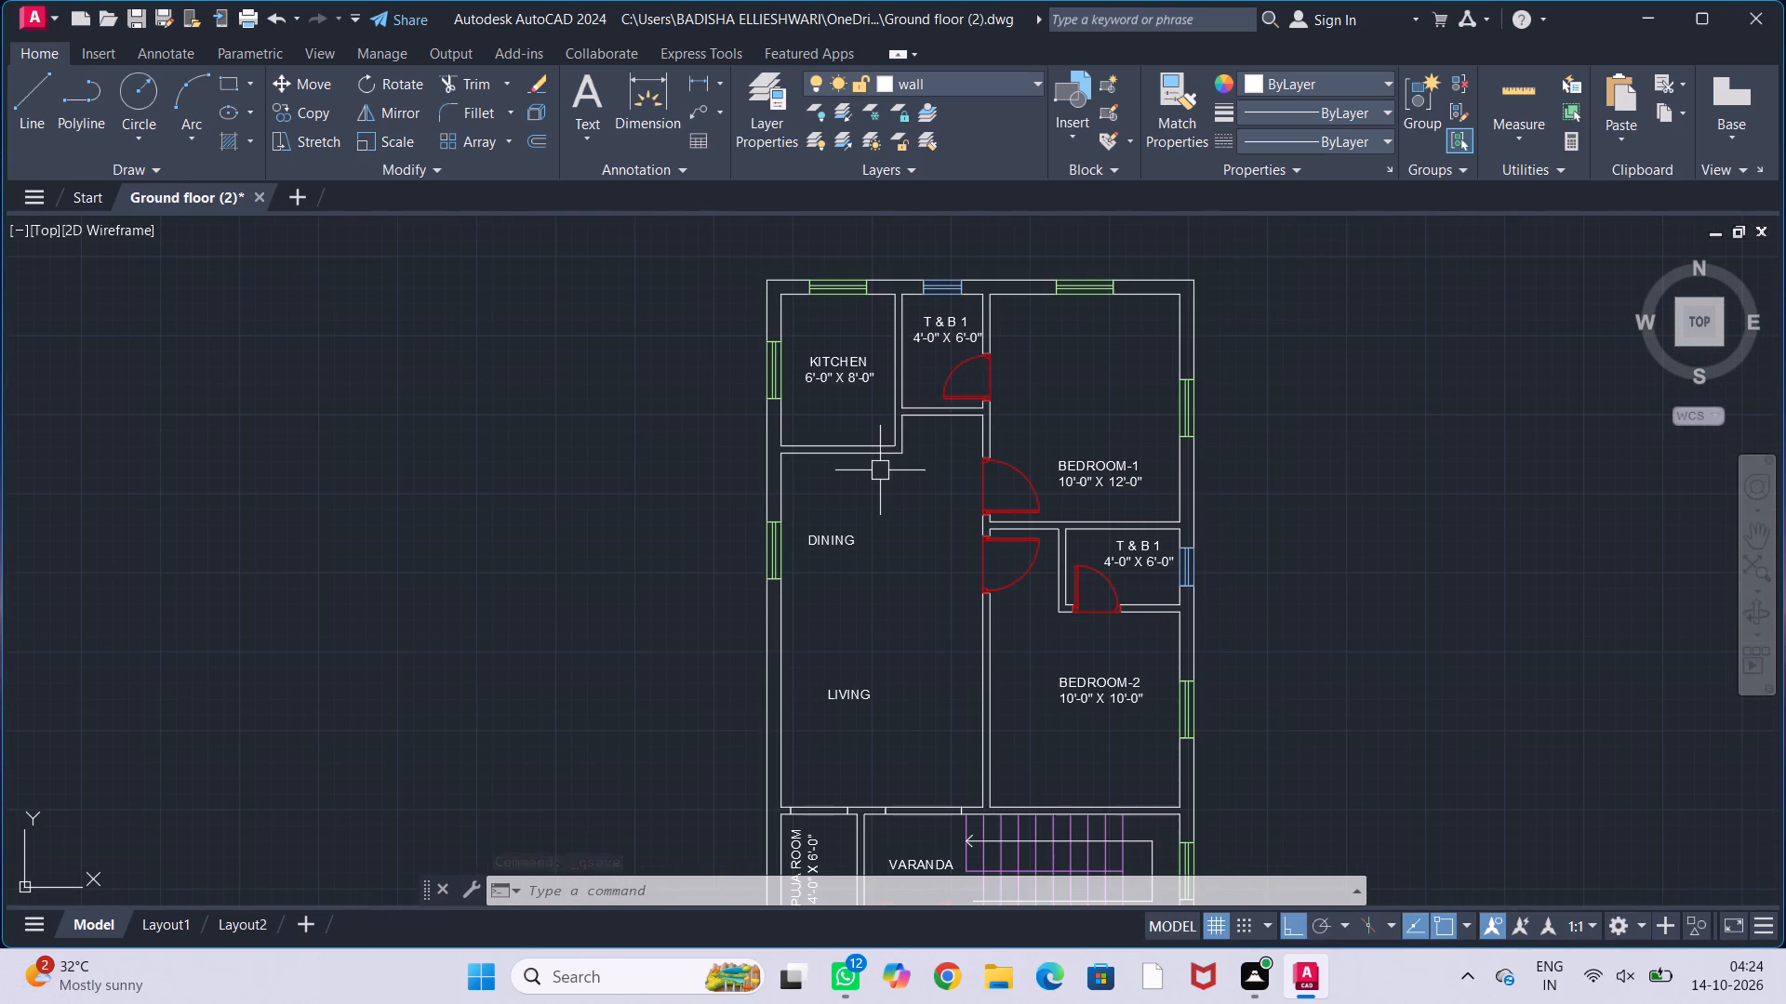
{"action": "middle_click_drag", "start_coordinate": [880, 470], "coordinate": [744, 501]}
{"action": "middle_click_drag", "start_coordinate": [788, 510], "coordinate": [731, 509]}
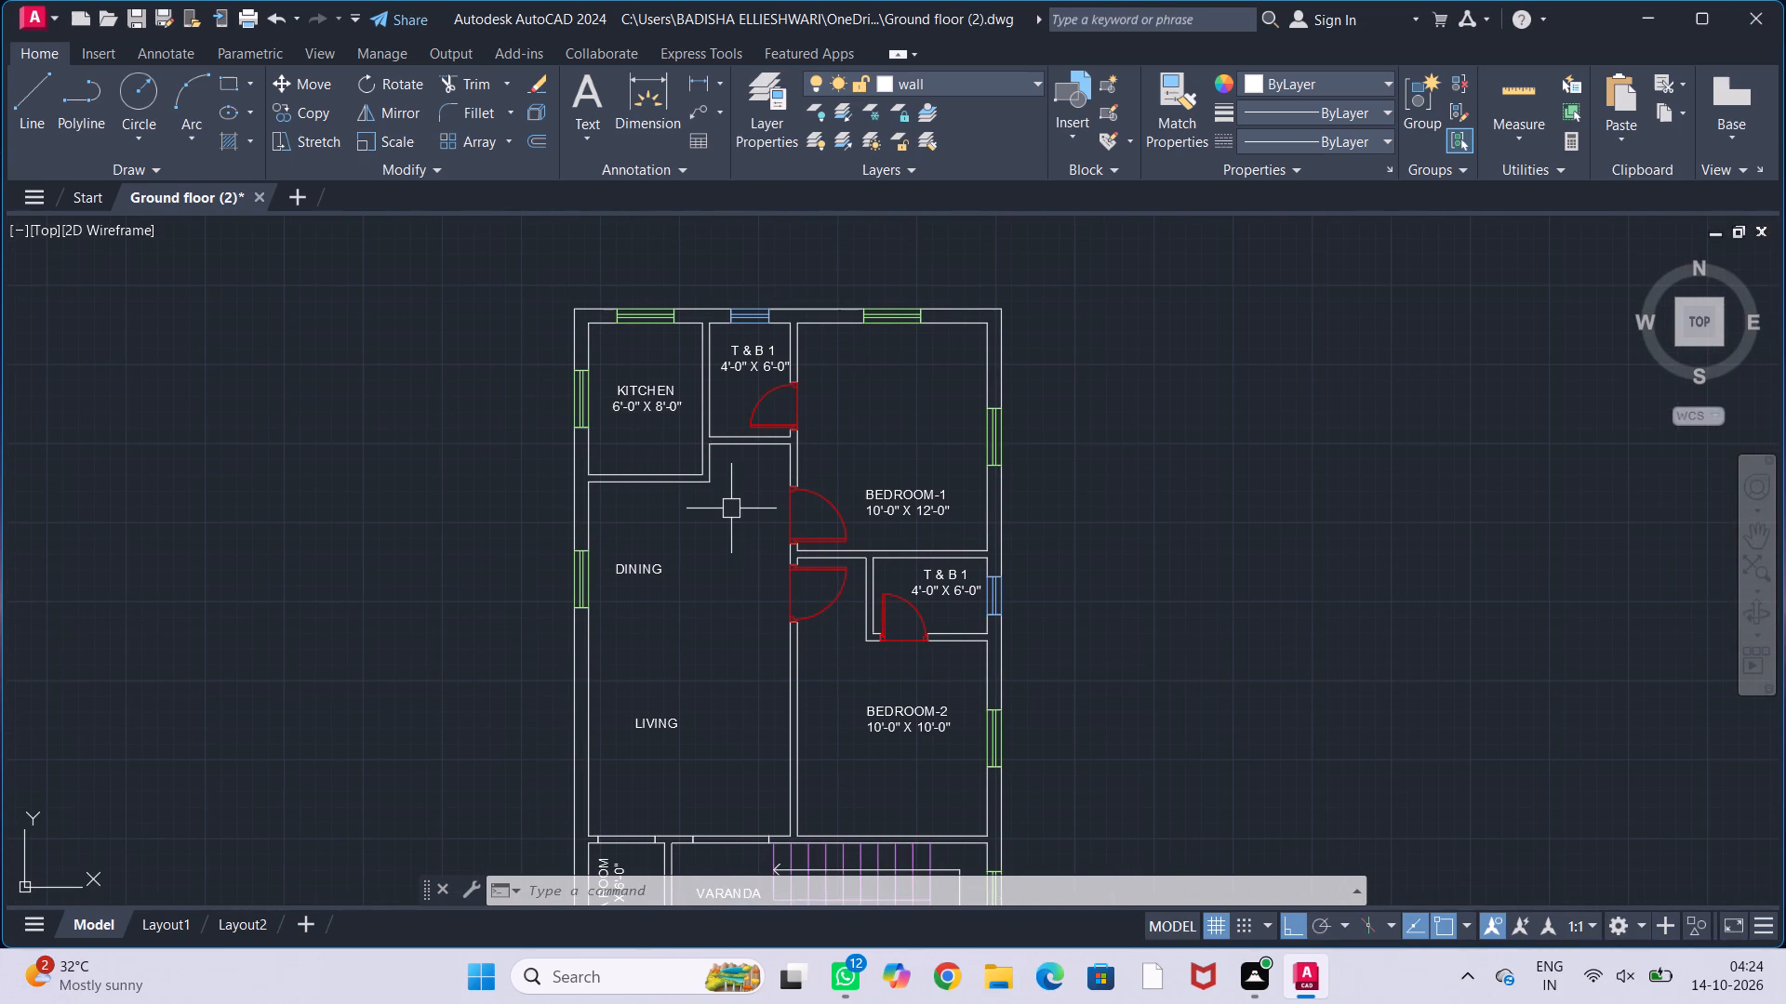
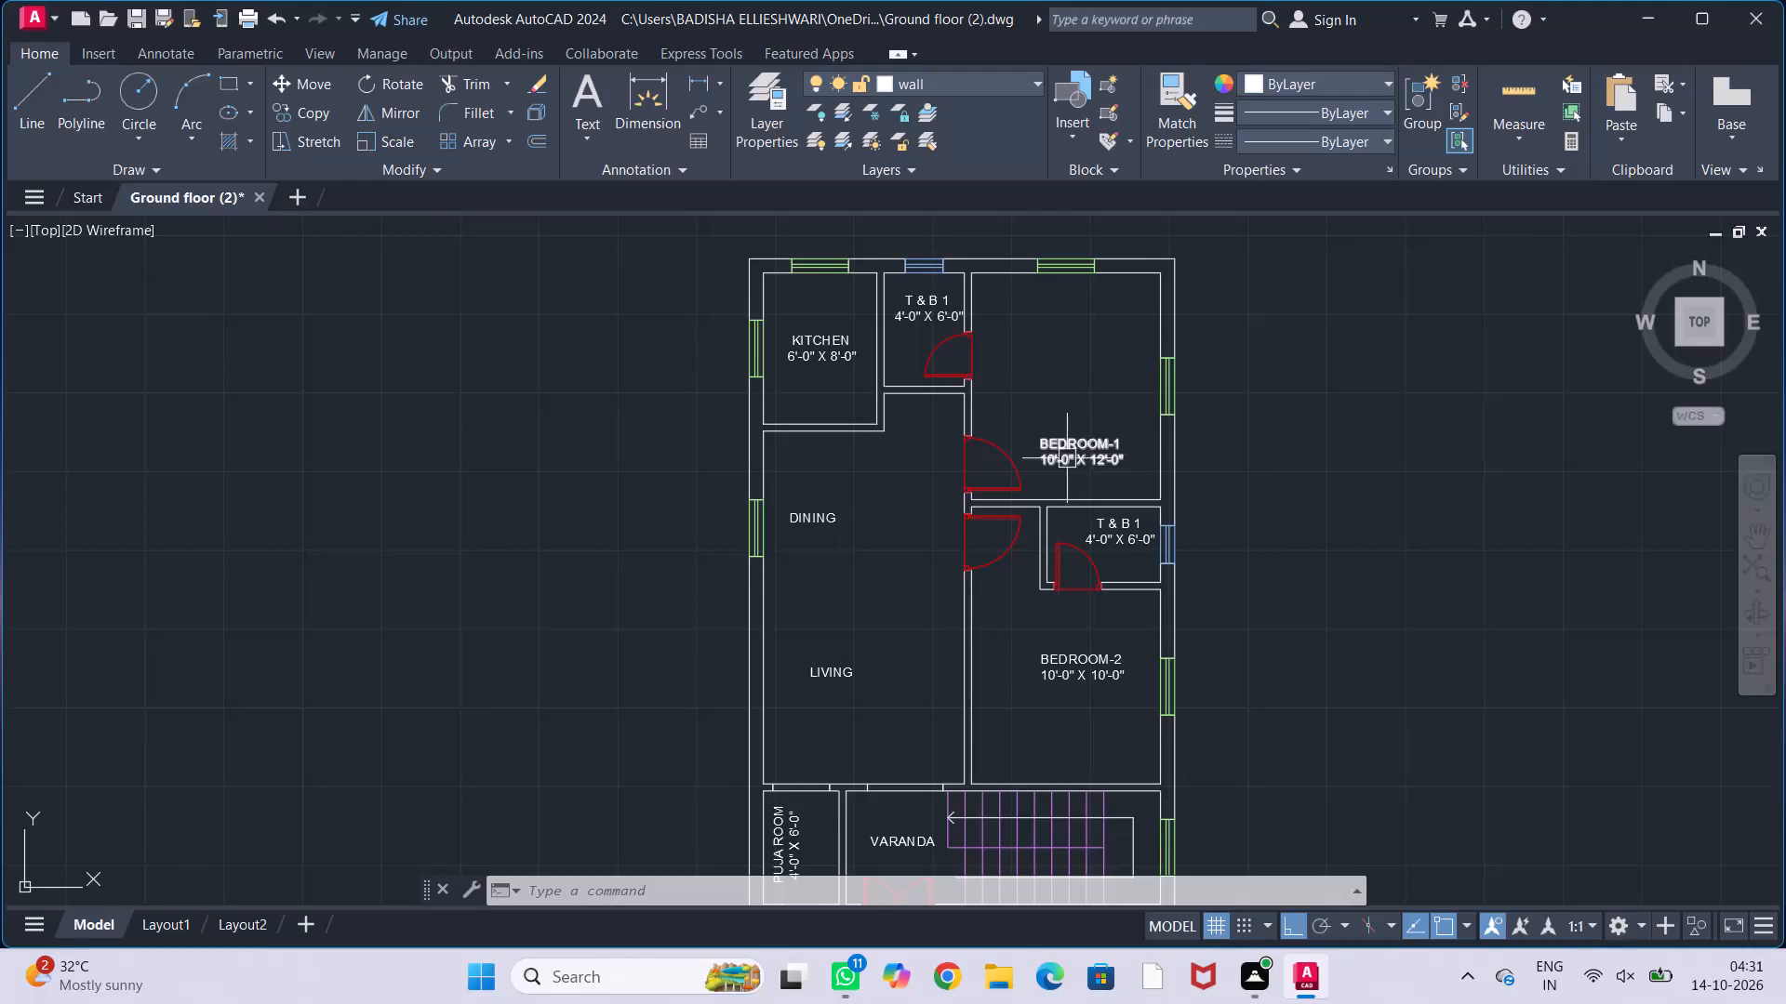
Draw a 6' wide by 7' high rectangle in the empty space east of the floor plan, beside Bedroom-1.
{"action": "middle_click_drag", "start_coordinate": [1066, 473], "coordinate": [1061, 506]}
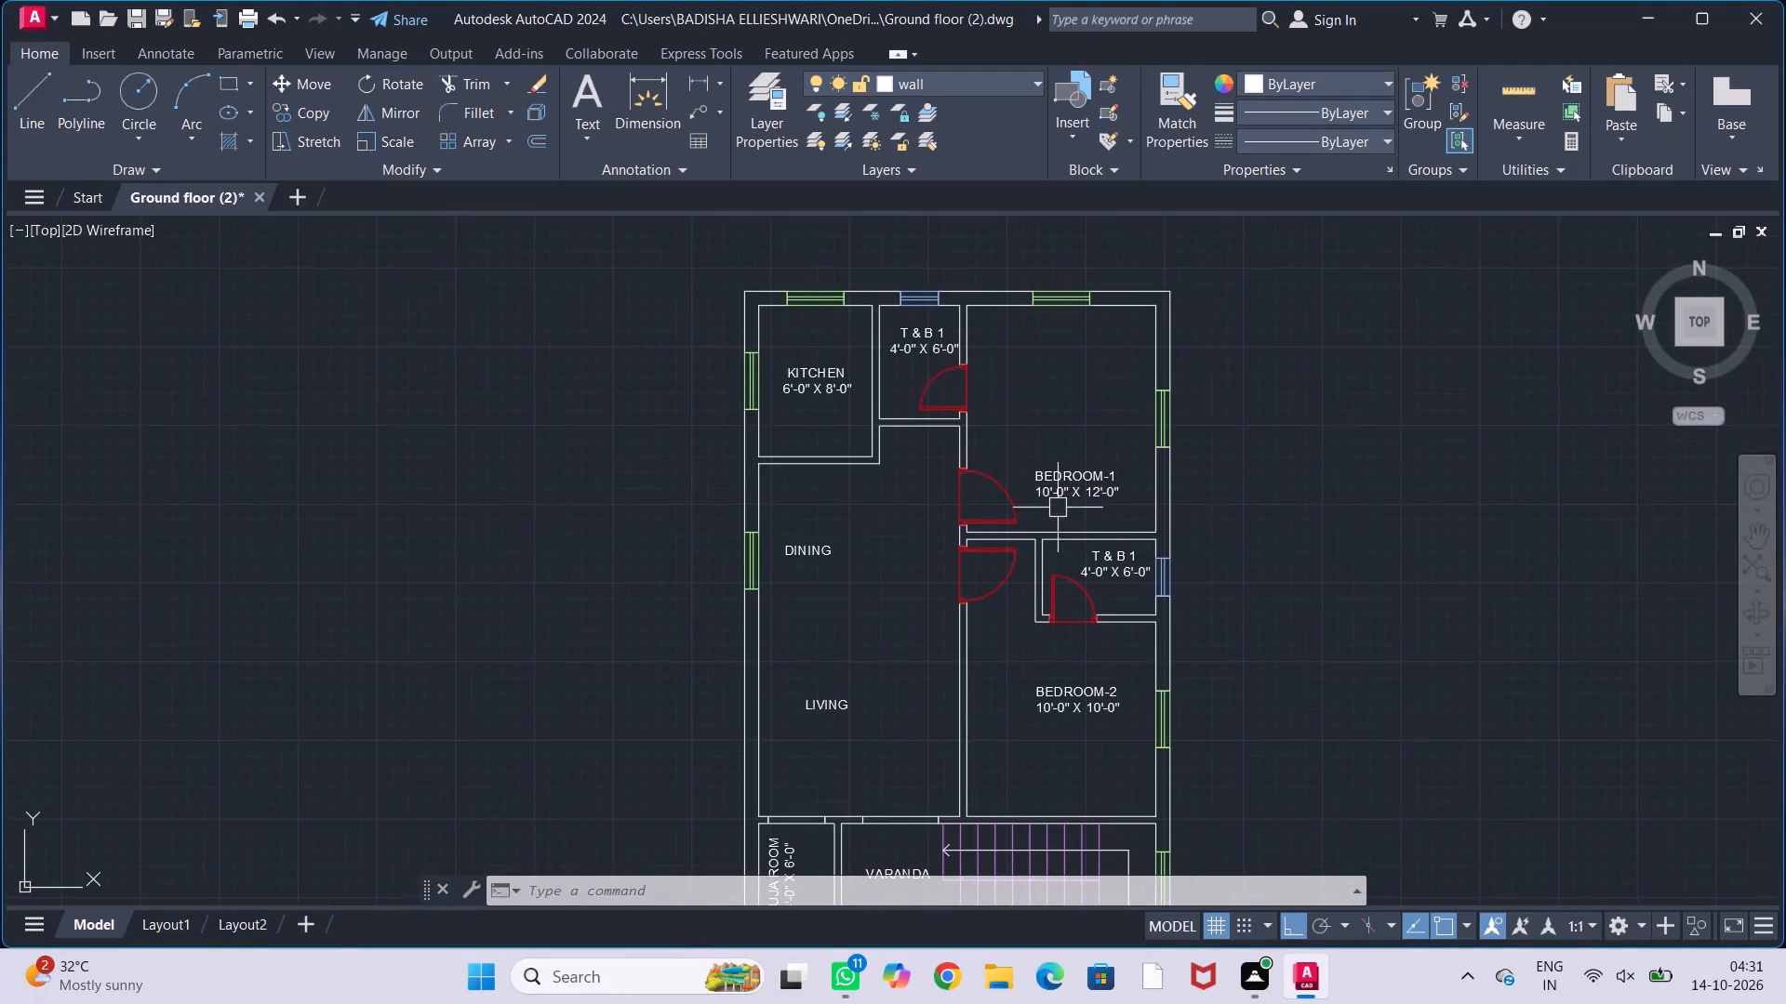
{"action": "scroll", "coordinate": [1033, 454], "scroll_direction": "up", "scroll_amount": 1}
{"action": "middle_click_drag", "start_coordinate": [1071, 409], "coordinate": [1046, 509]}
{"action": "middle_click_drag", "start_coordinate": [1084, 471], "coordinate": [916, 443]}
{"action": "scroll", "coordinate": [1026, 442], "scroll_direction": "down", "scroll_amount": 1}
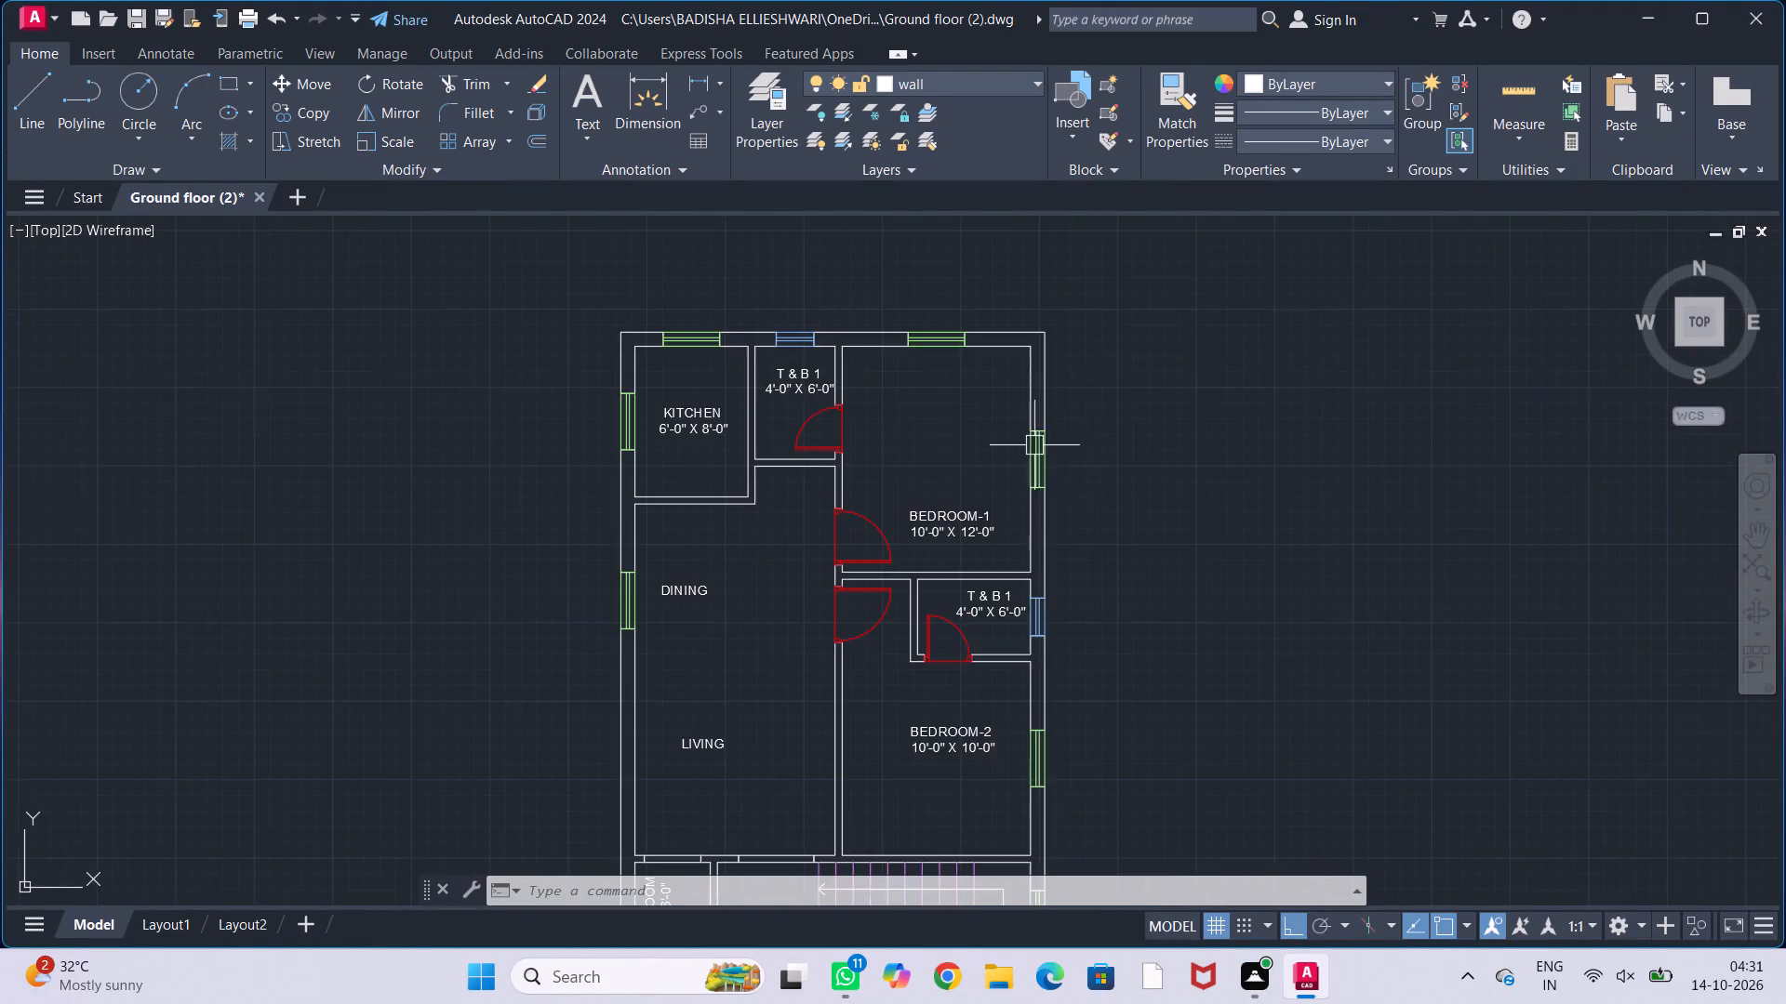
{"action": "middle_click_drag", "start_coordinate": [1182, 453], "coordinate": [963, 437]}
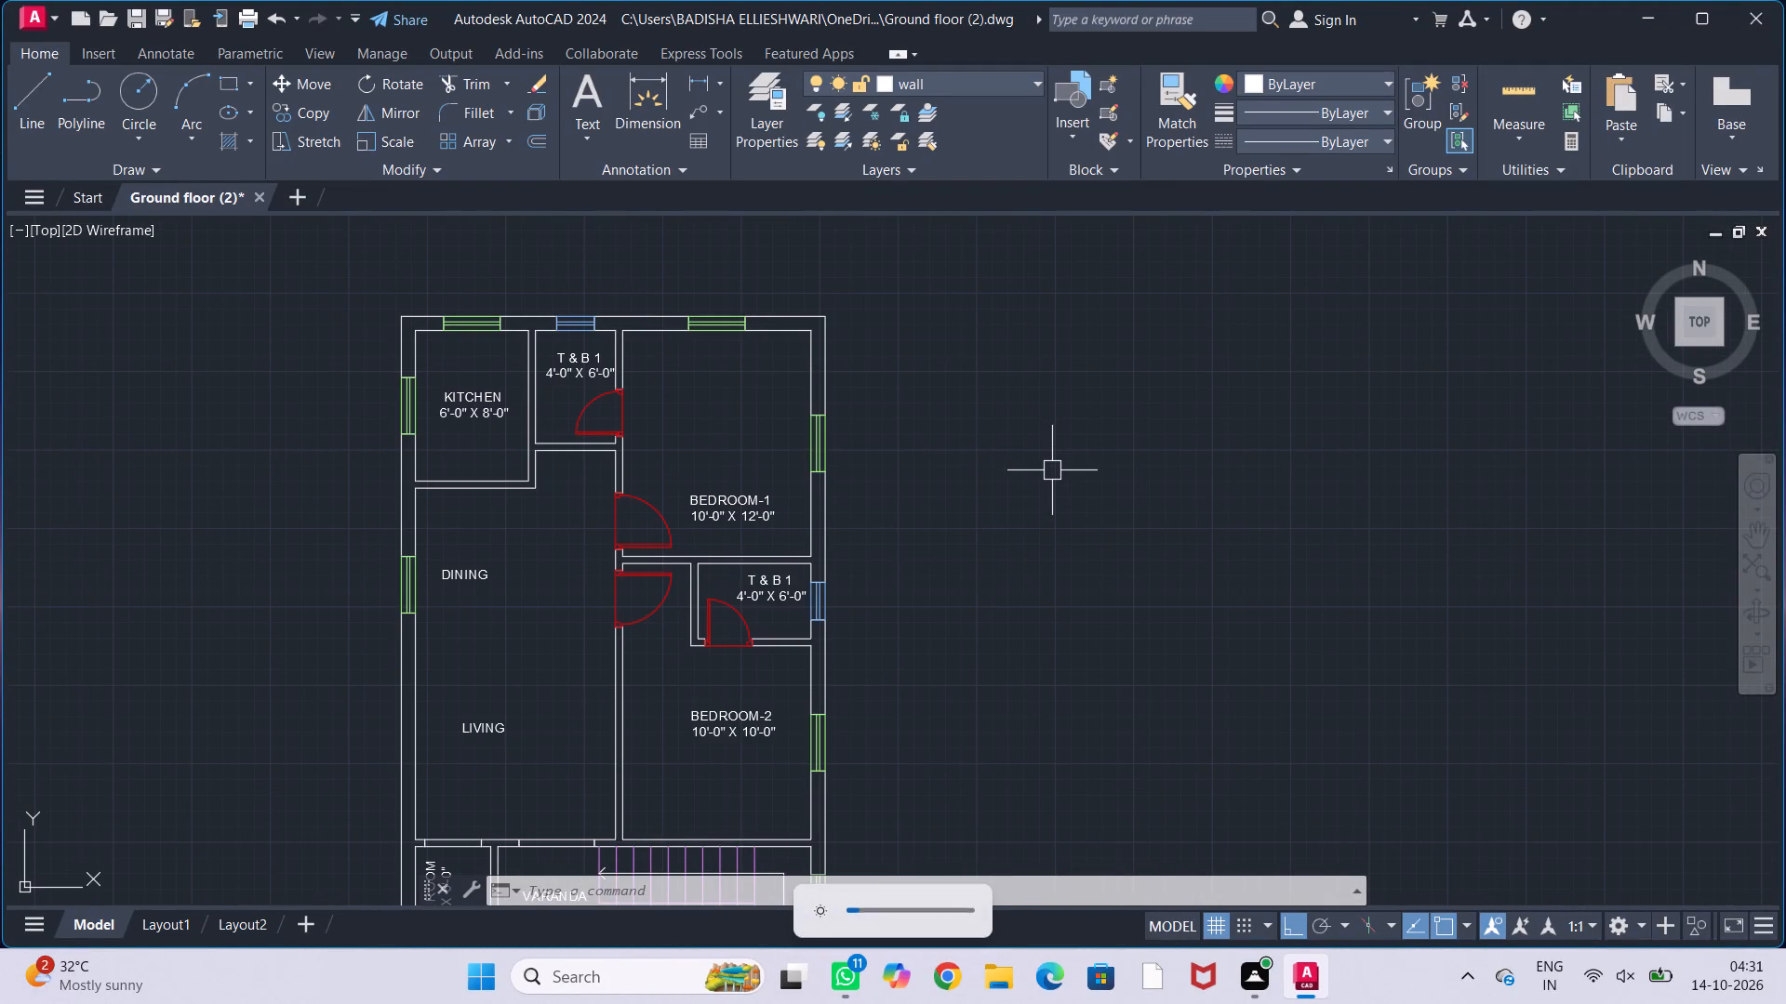
{"action": "type", "text": "rec"}
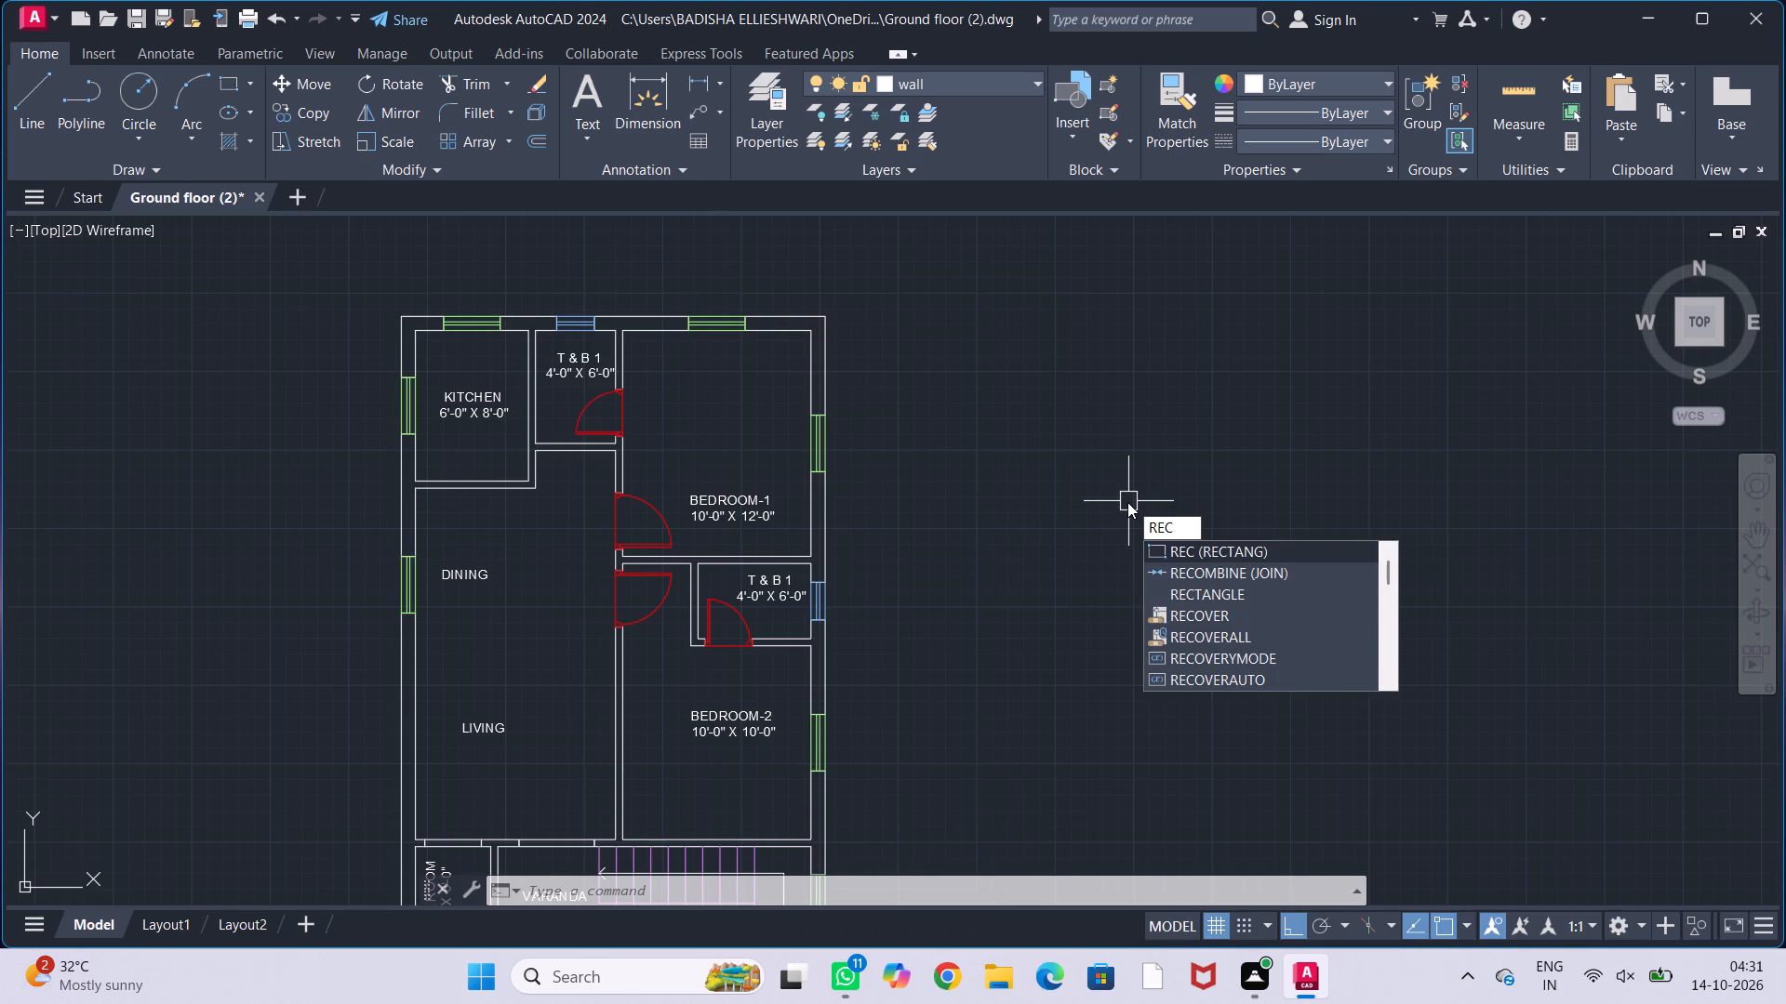
{"action": "key", "text": "Return"}
{"action": "left_click", "coordinate": [1055, 381]}
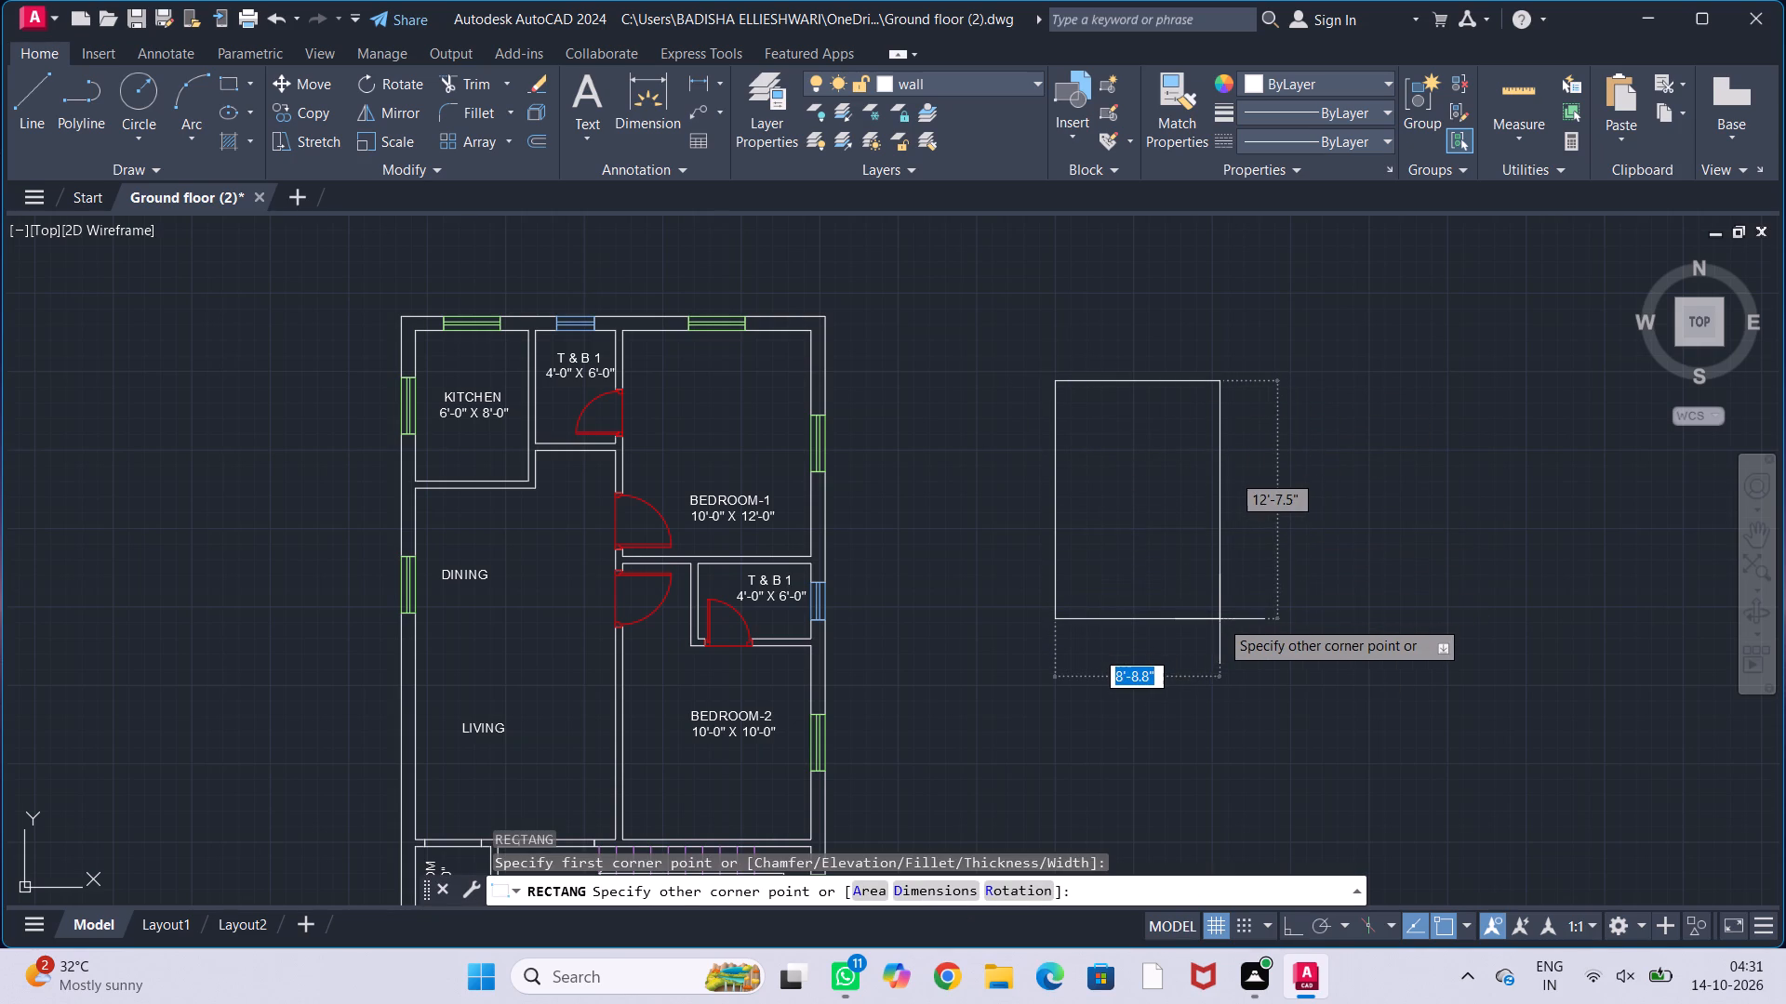
{"action": "type", "text": "6'"}
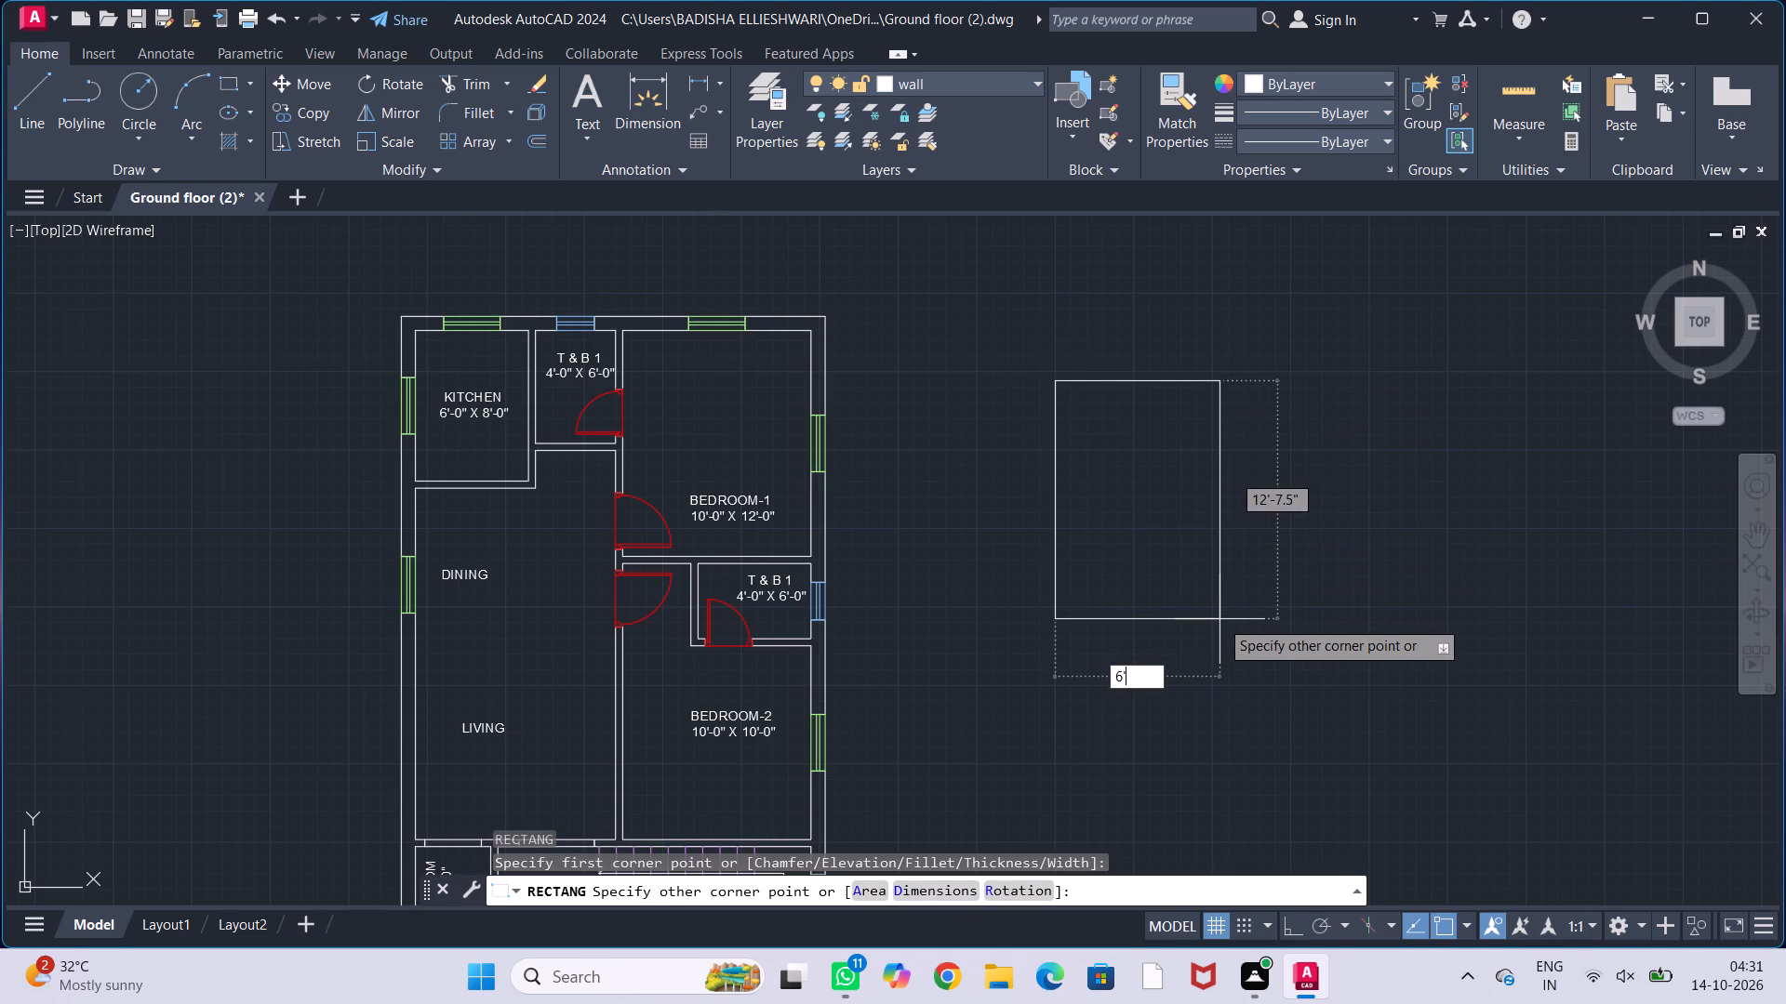
{"action": "type", "text": ",7'"}
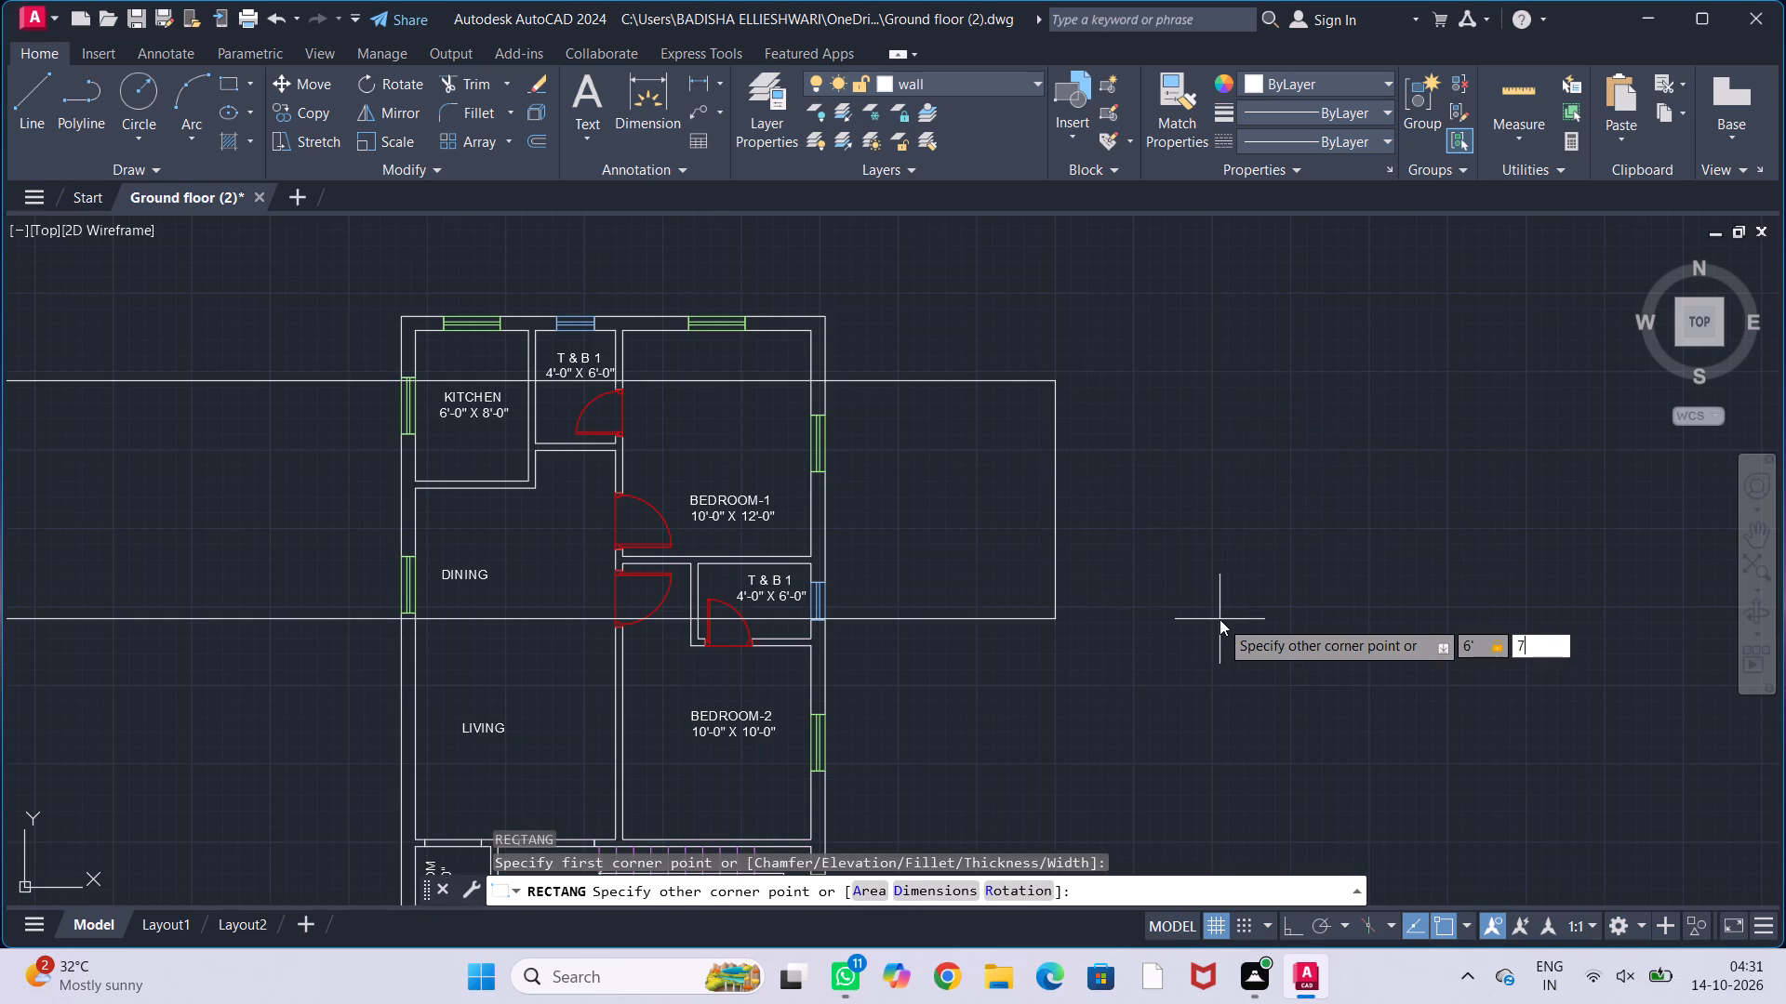
{"action": "key", "text": "Return"}
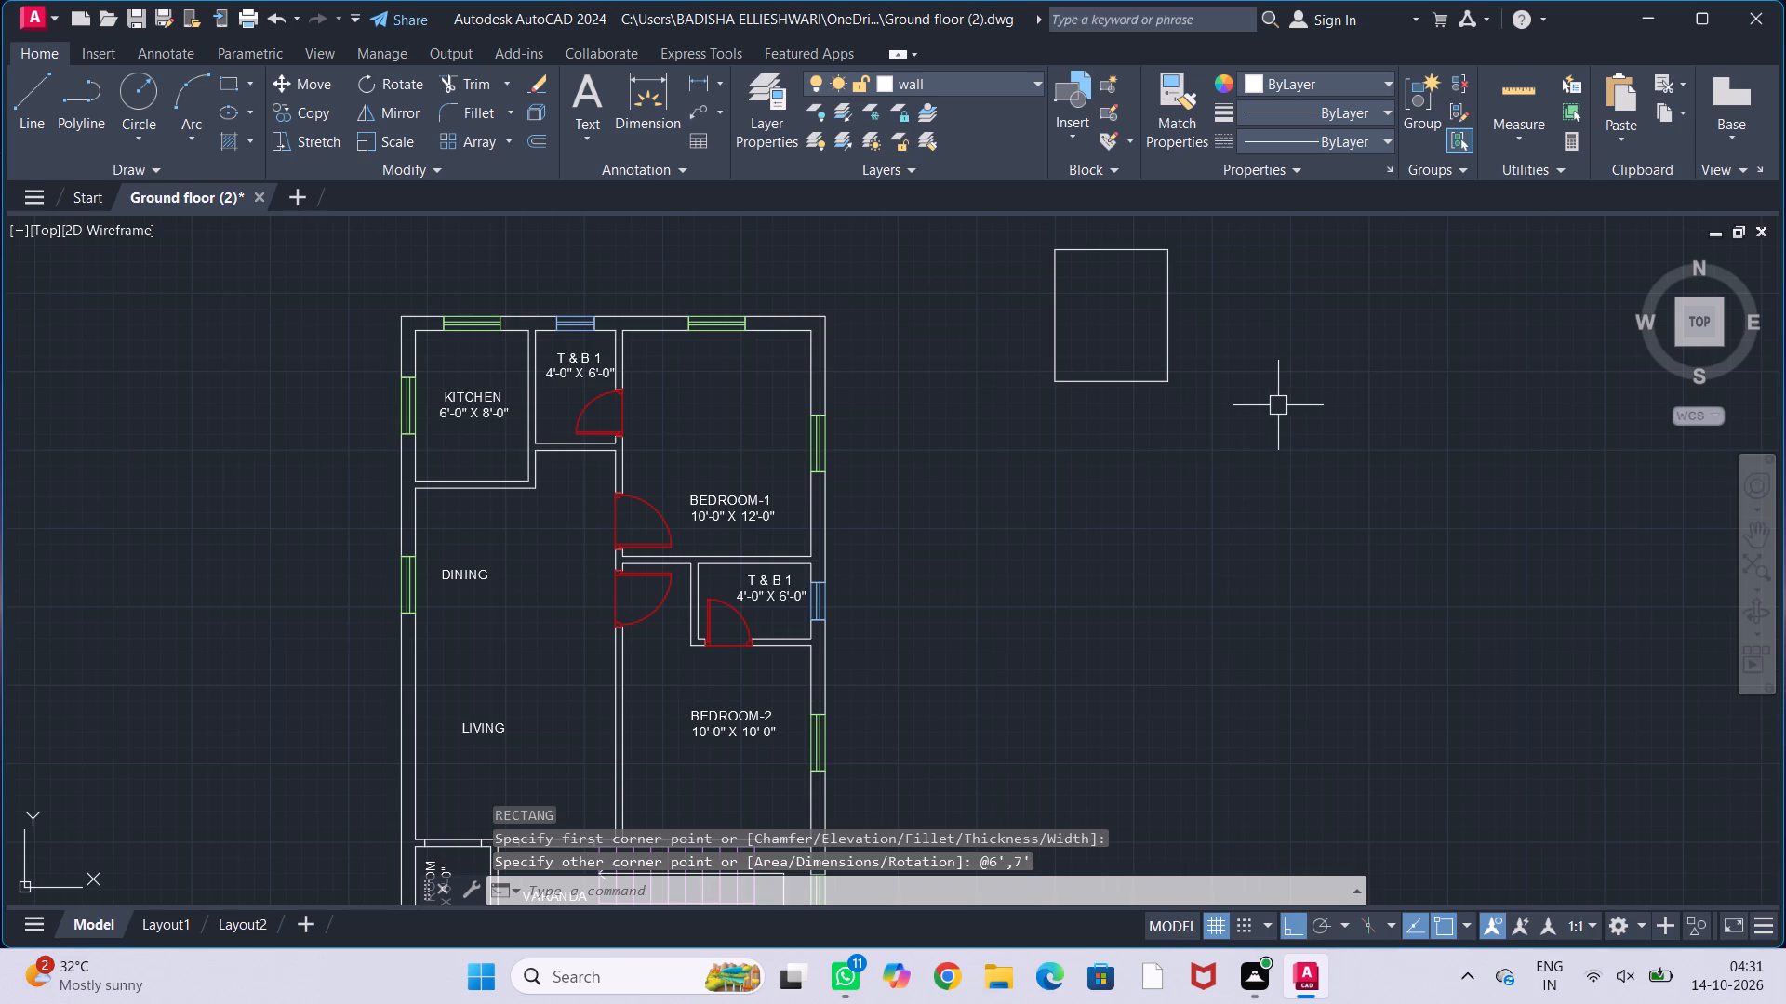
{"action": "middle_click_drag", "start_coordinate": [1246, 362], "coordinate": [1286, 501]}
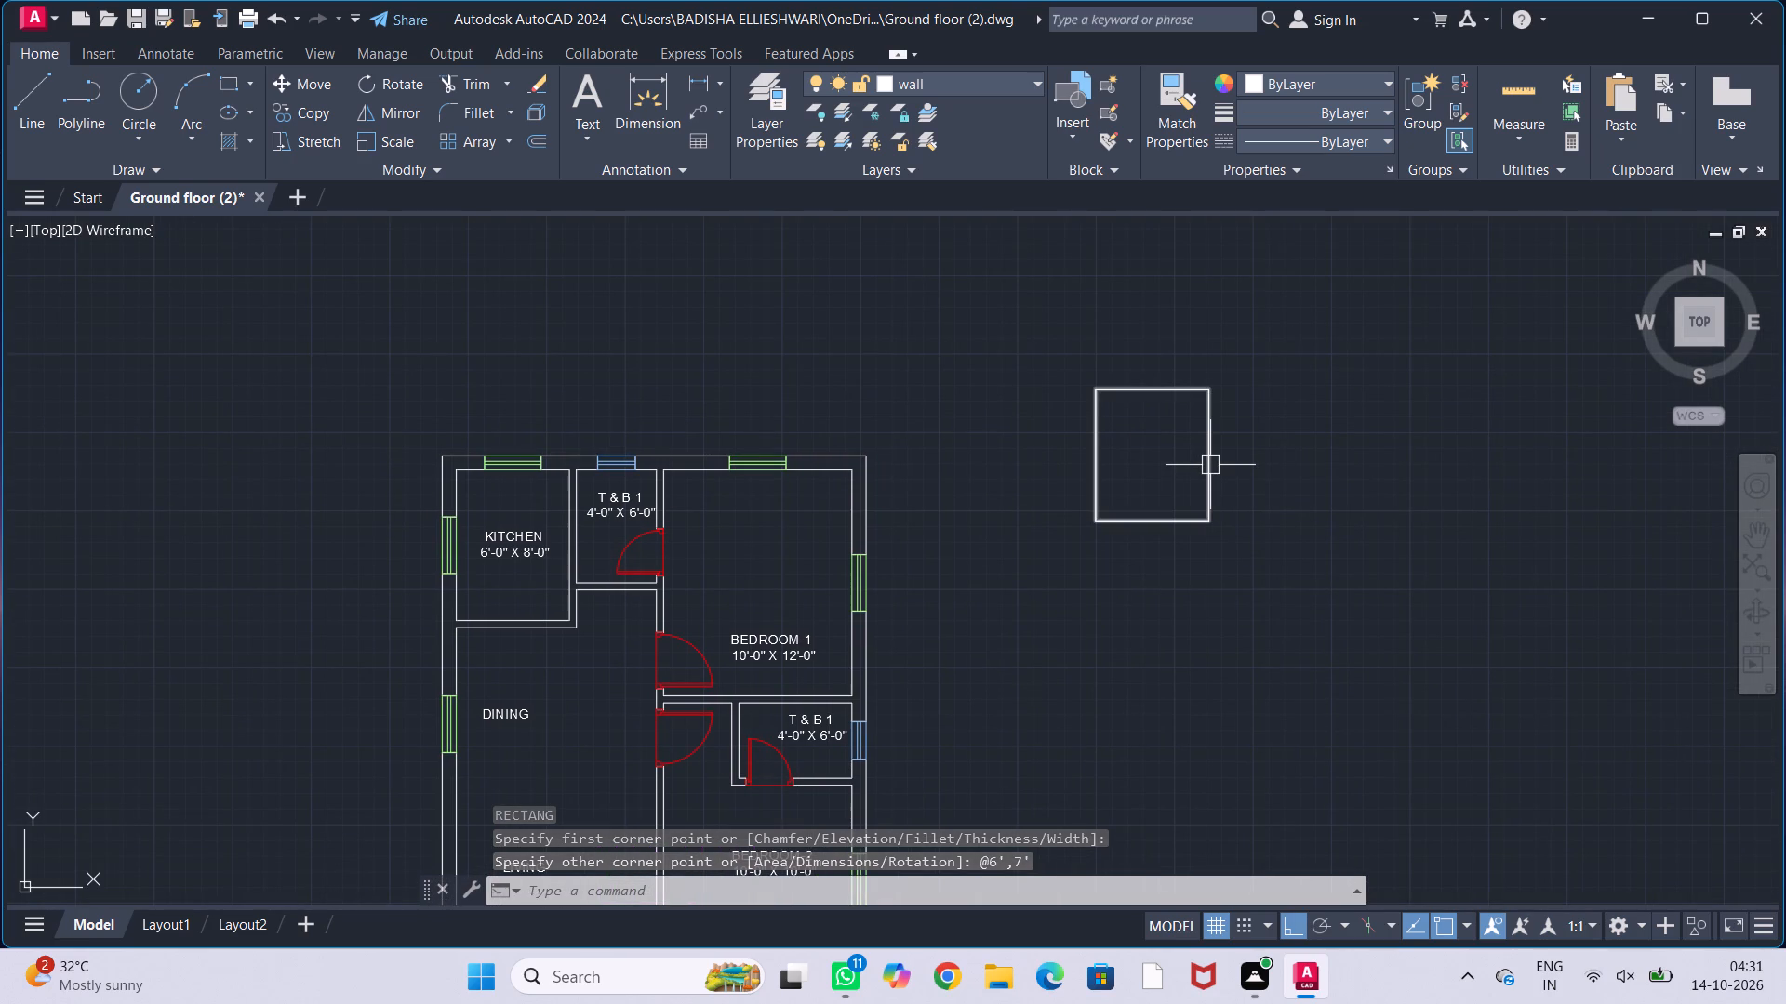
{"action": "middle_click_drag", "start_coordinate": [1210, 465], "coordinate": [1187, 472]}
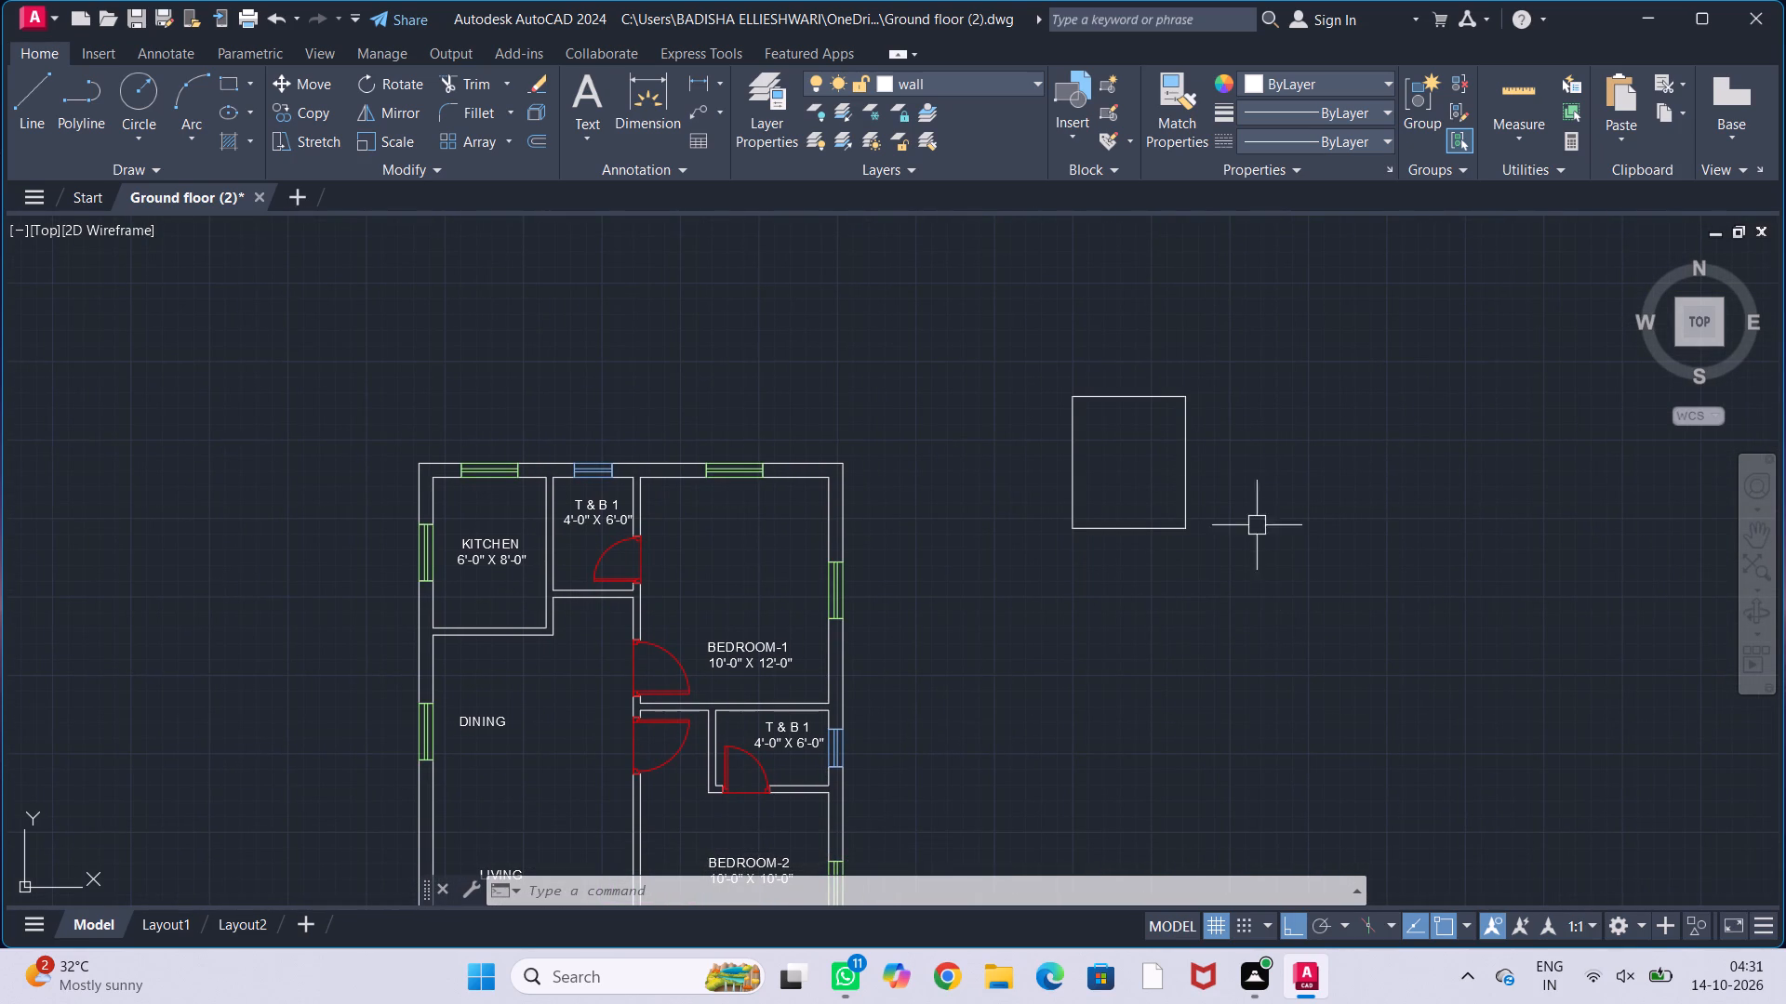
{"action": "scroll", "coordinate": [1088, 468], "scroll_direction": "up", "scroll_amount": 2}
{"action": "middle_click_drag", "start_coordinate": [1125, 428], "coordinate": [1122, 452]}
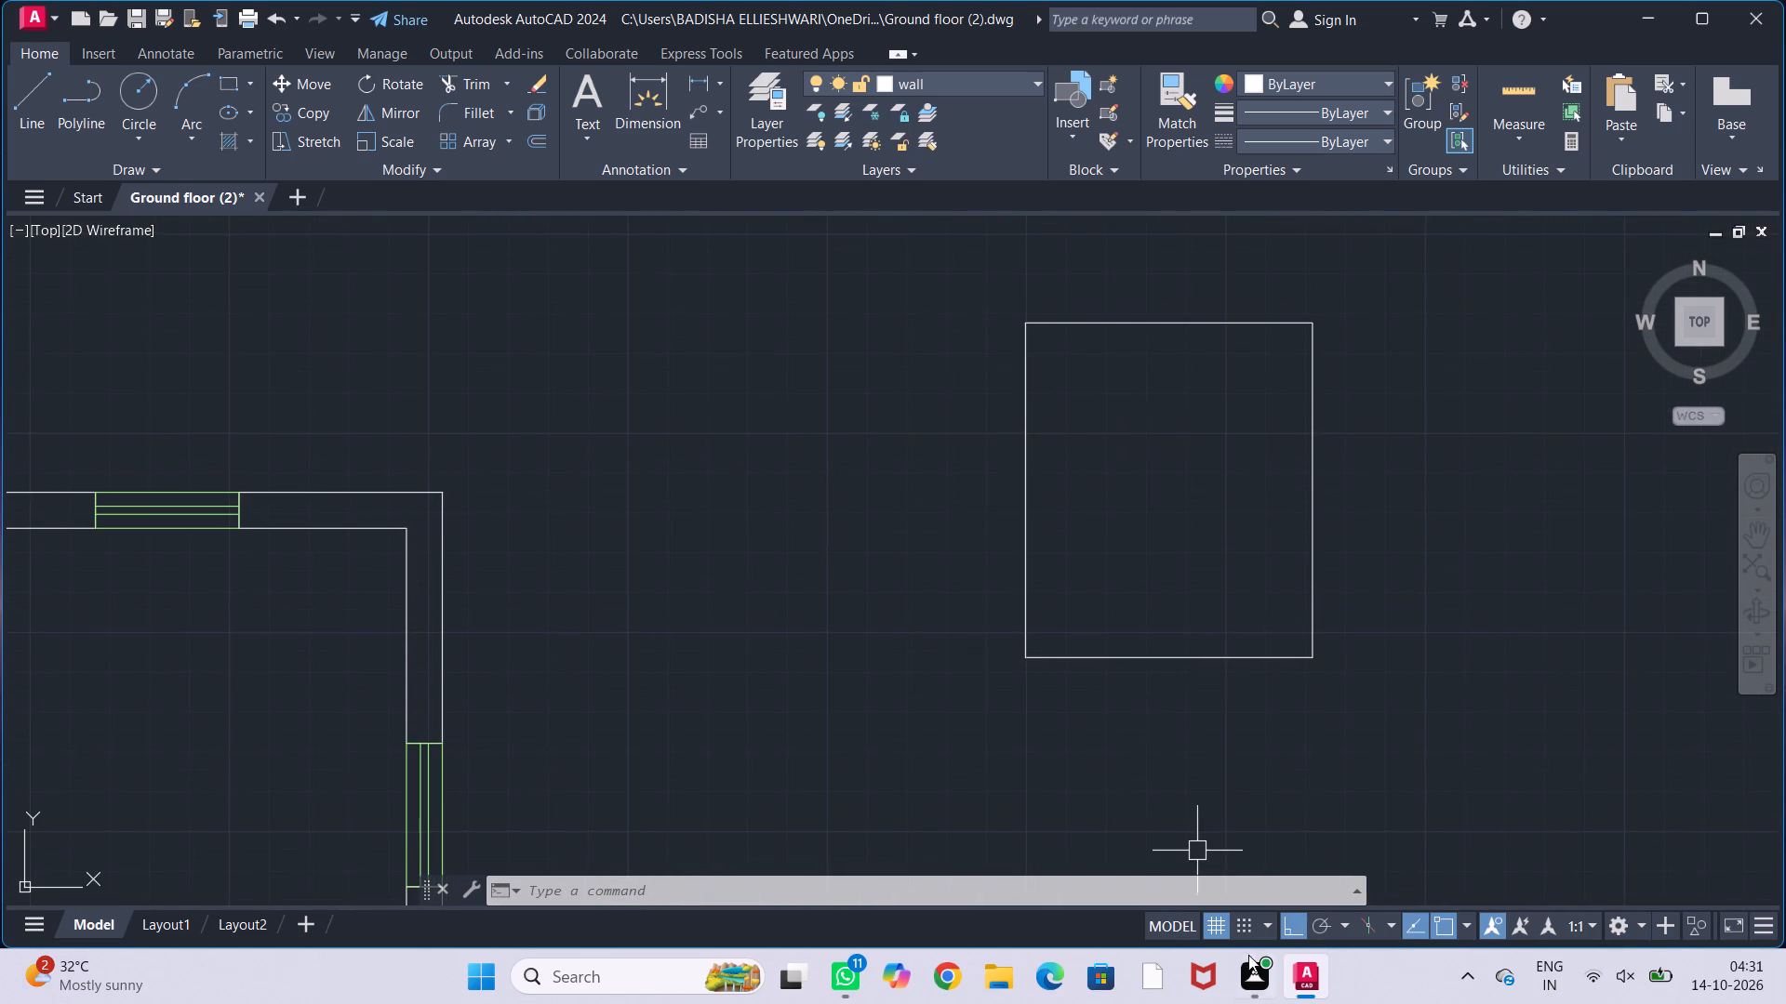
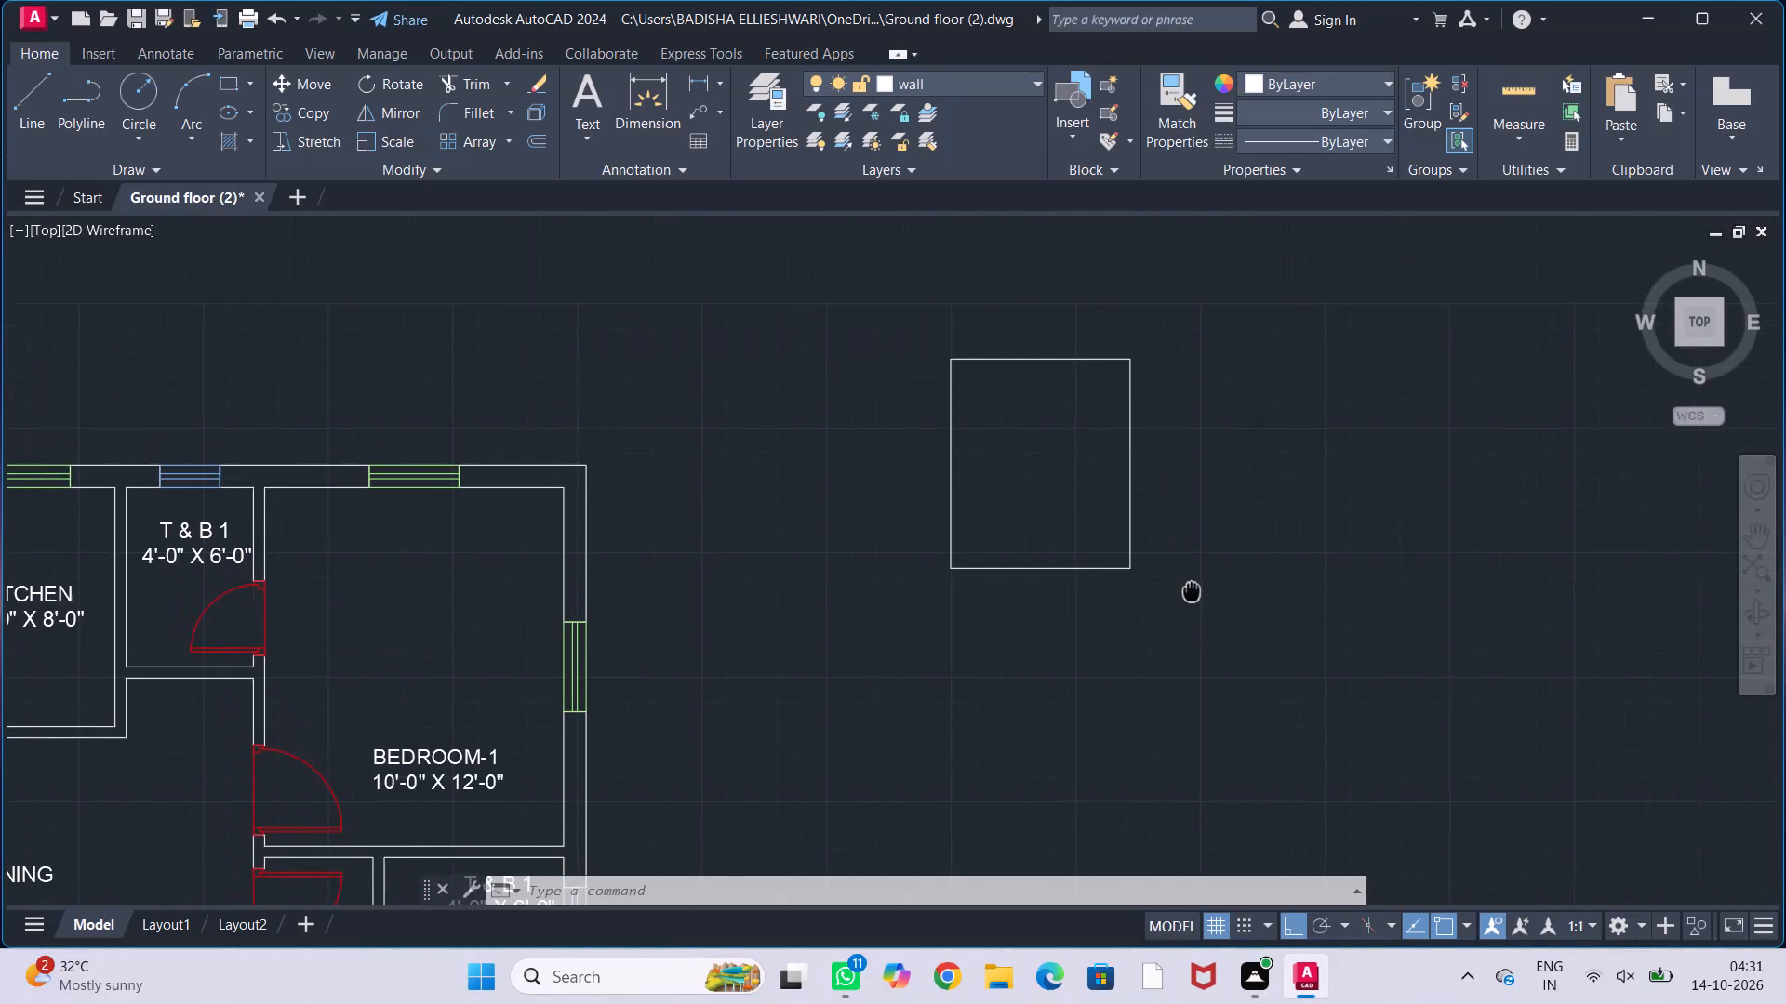
Draw a horizontal line across the full width of the 6' by 7' rectangle, a short distance below its top edge.
{"action": "middle_click_drag", "start_coordinate": [1195, 487], "coordinate": [1180, 535]}
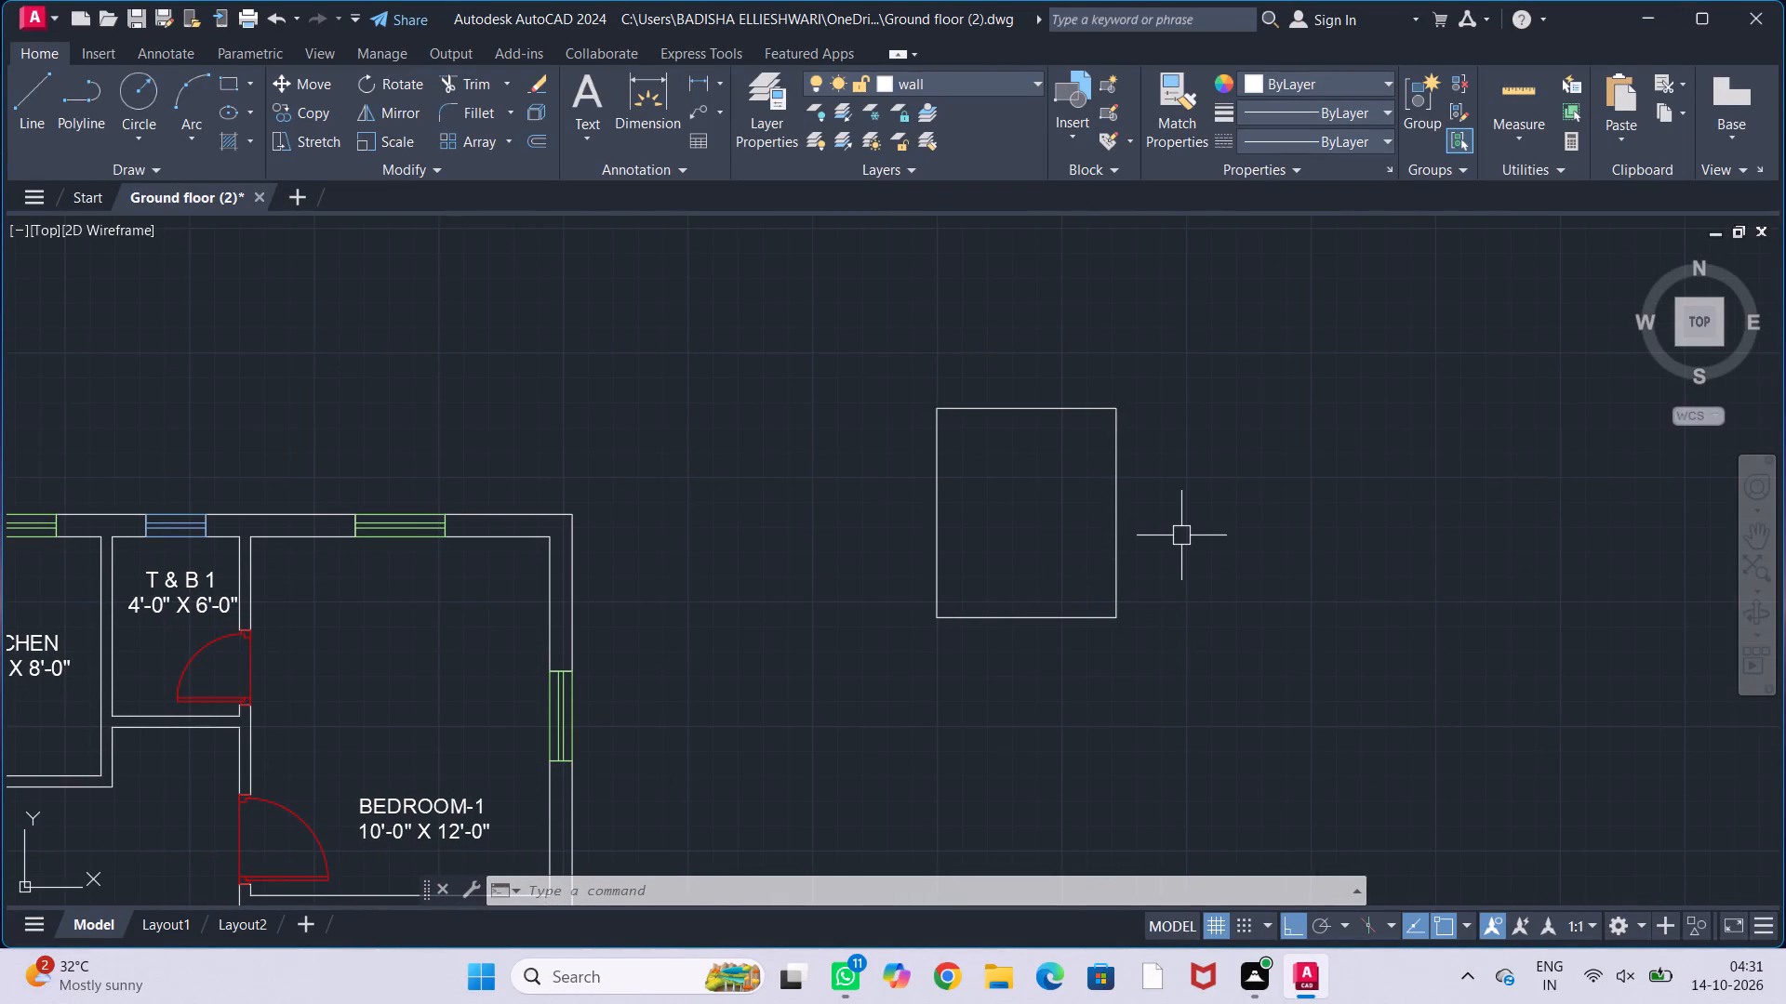
{"action": "middle_click_drag", "start_coordinate": [1136, 540], "coordinate": [1125, 545]}
{"action": "scroll", "coordinate": [969, 482], "scroll_direction": "up", "scroll_amount": 2}
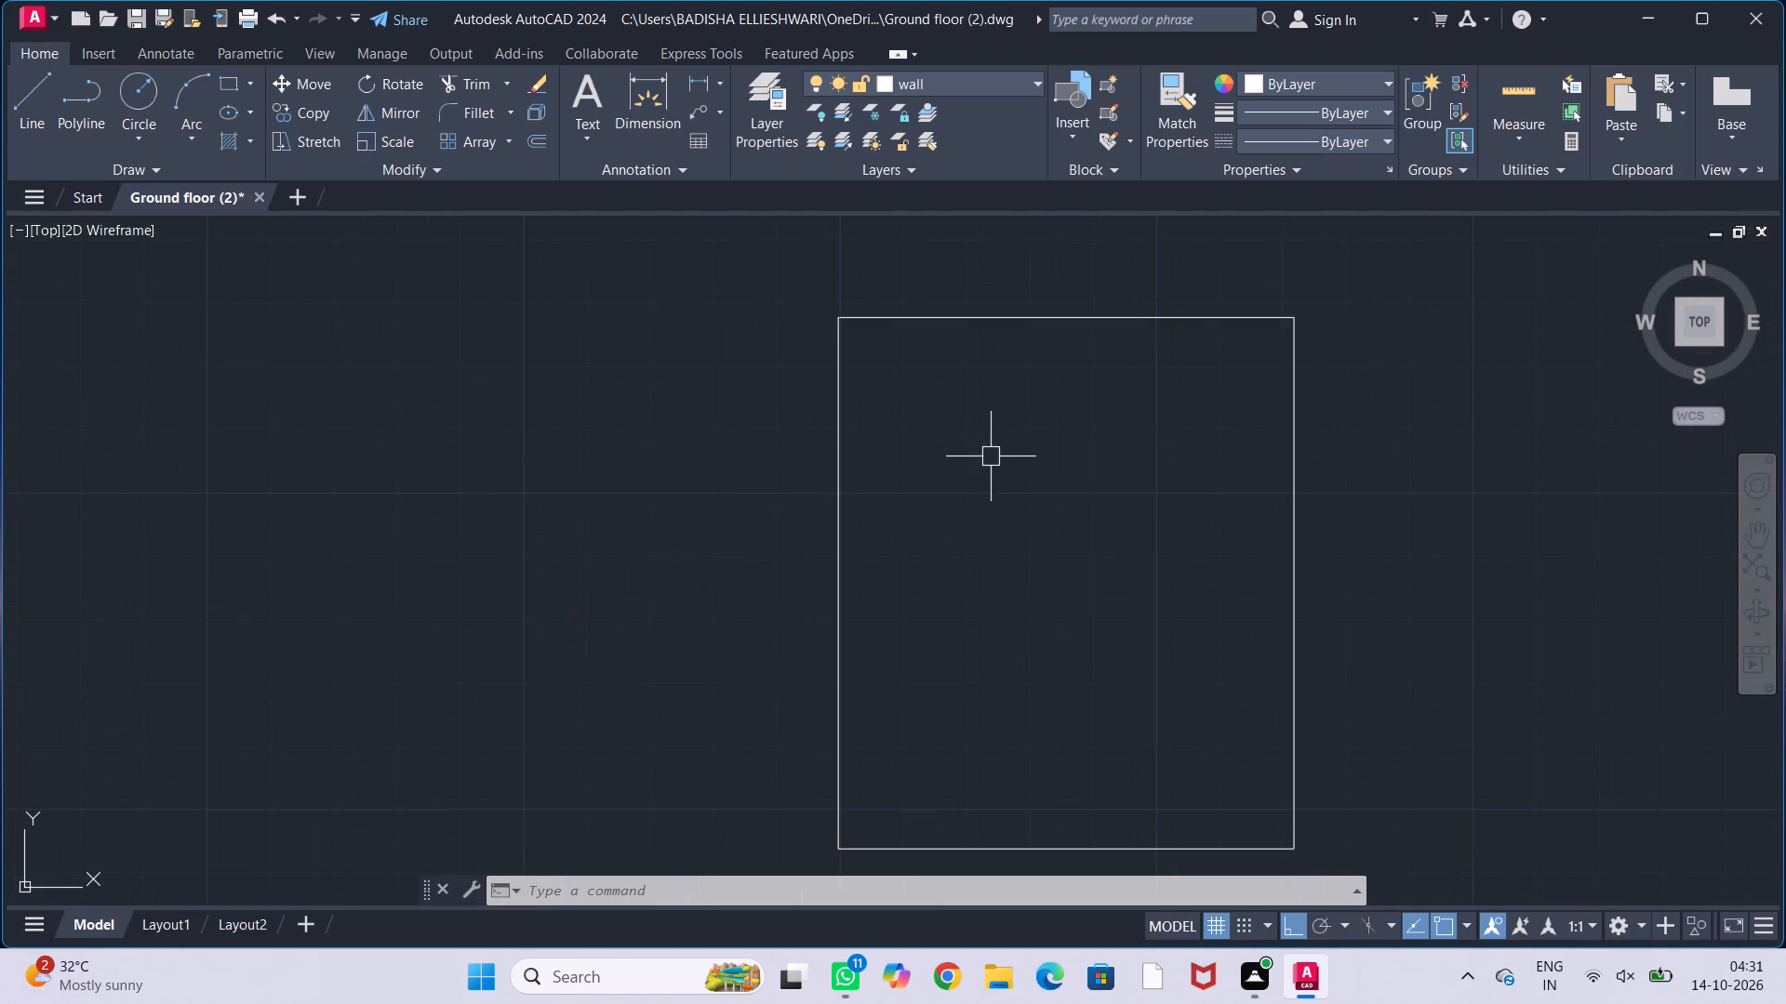
{"action": "middle_click_drag", "start_coordinate": [991, 456], "coordinate": [930, 426]}
{"action": "key", "text": "l"}
{"action": "key", "text": "Return"}
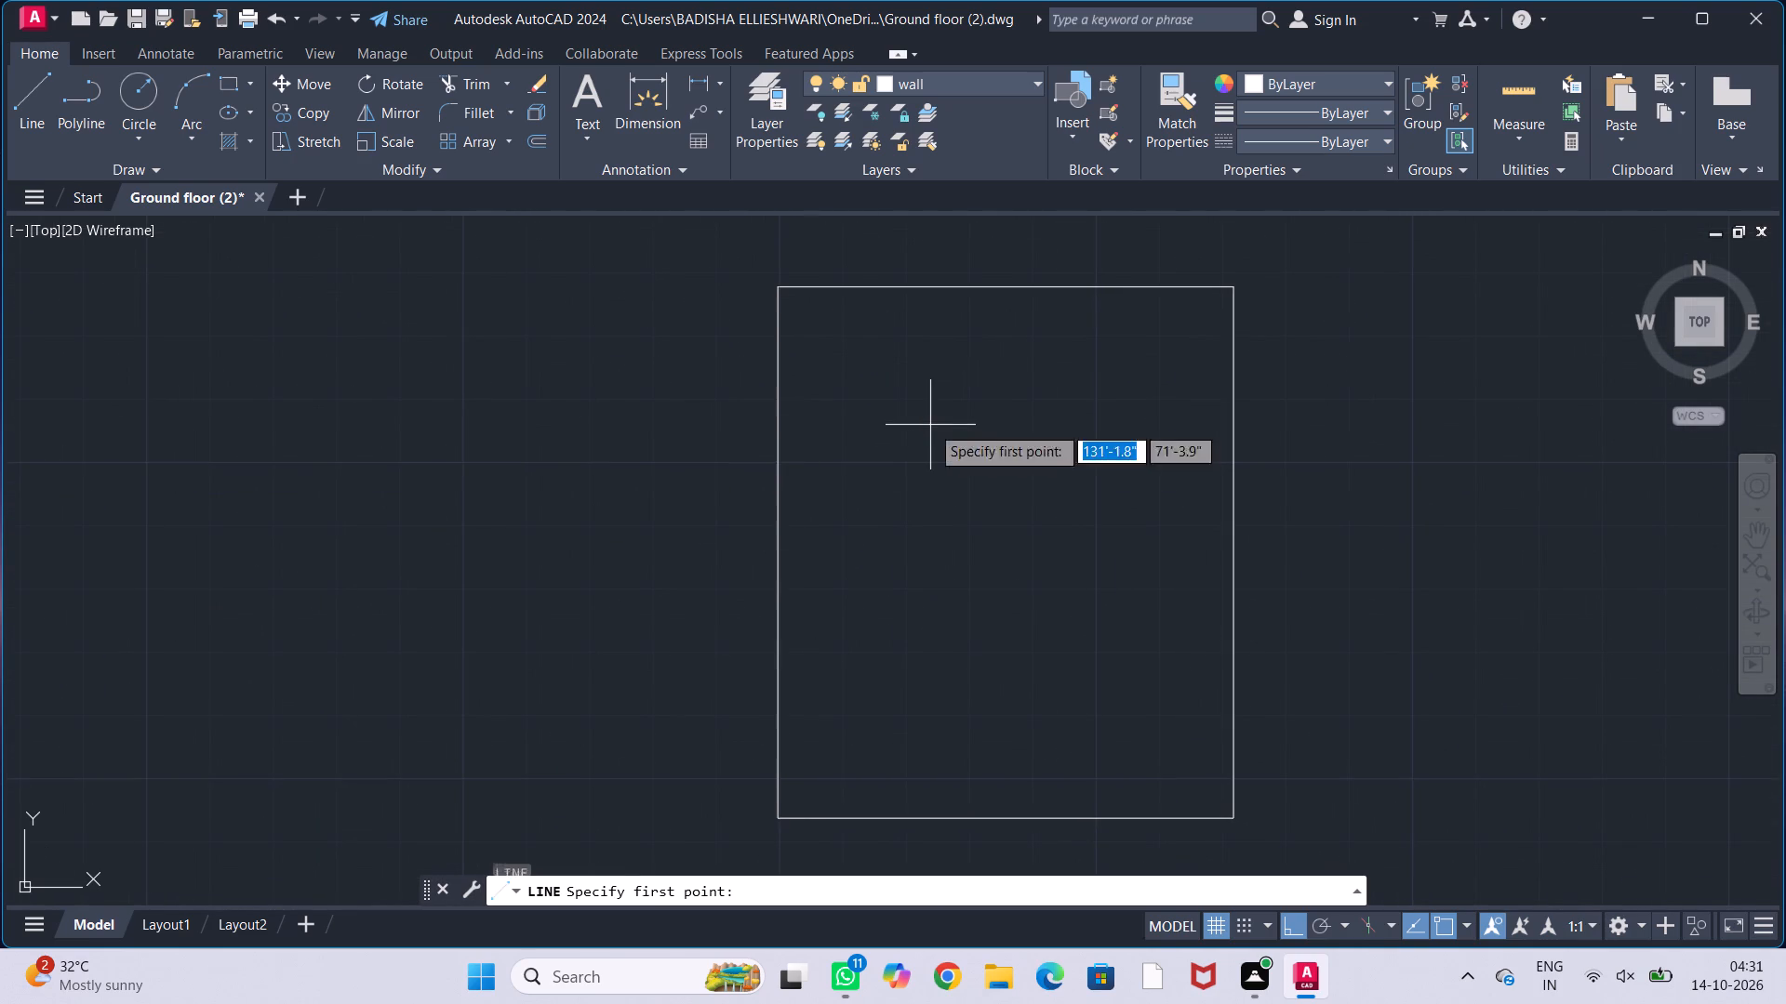
{"action": "left_click", "coordinate": [776, 403]}
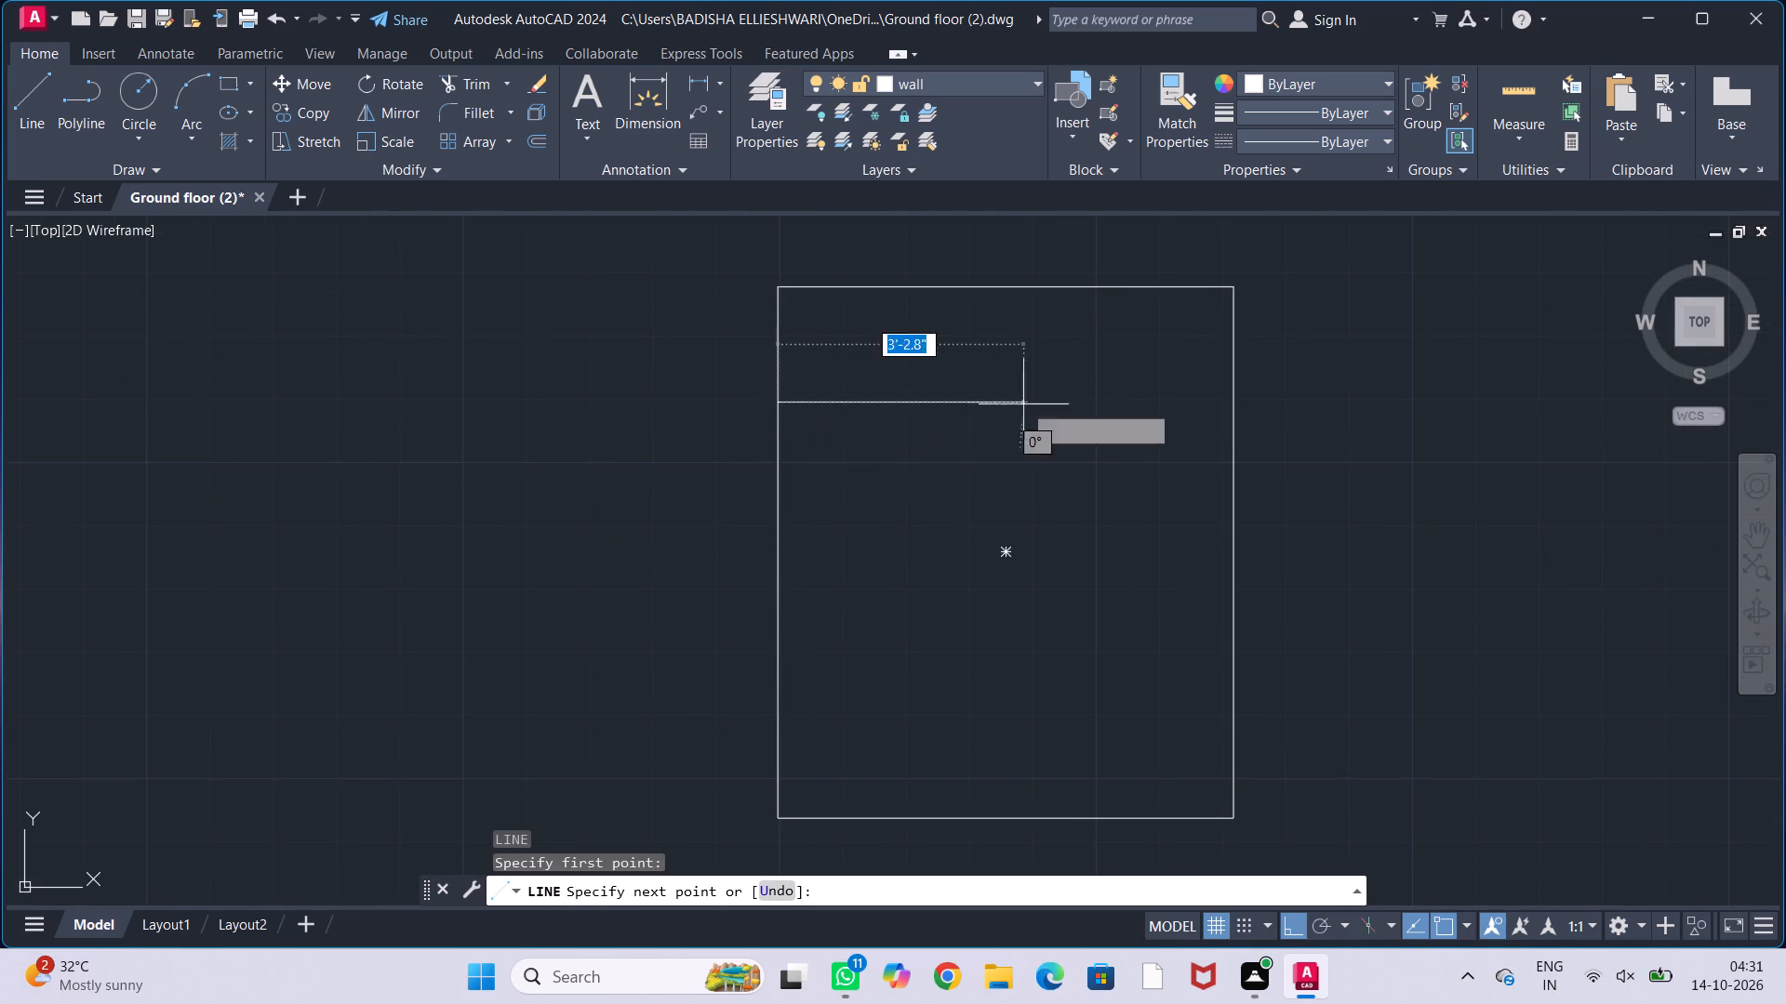
{"action": "left_click", "coordinate": [1242, 400]}
{"action": "key", "text": "Escape"}
{"action": "key", "text": "Escape"}
{"action": "key", "text": "Escape"}
{"action": "key", "text": "Escape"}
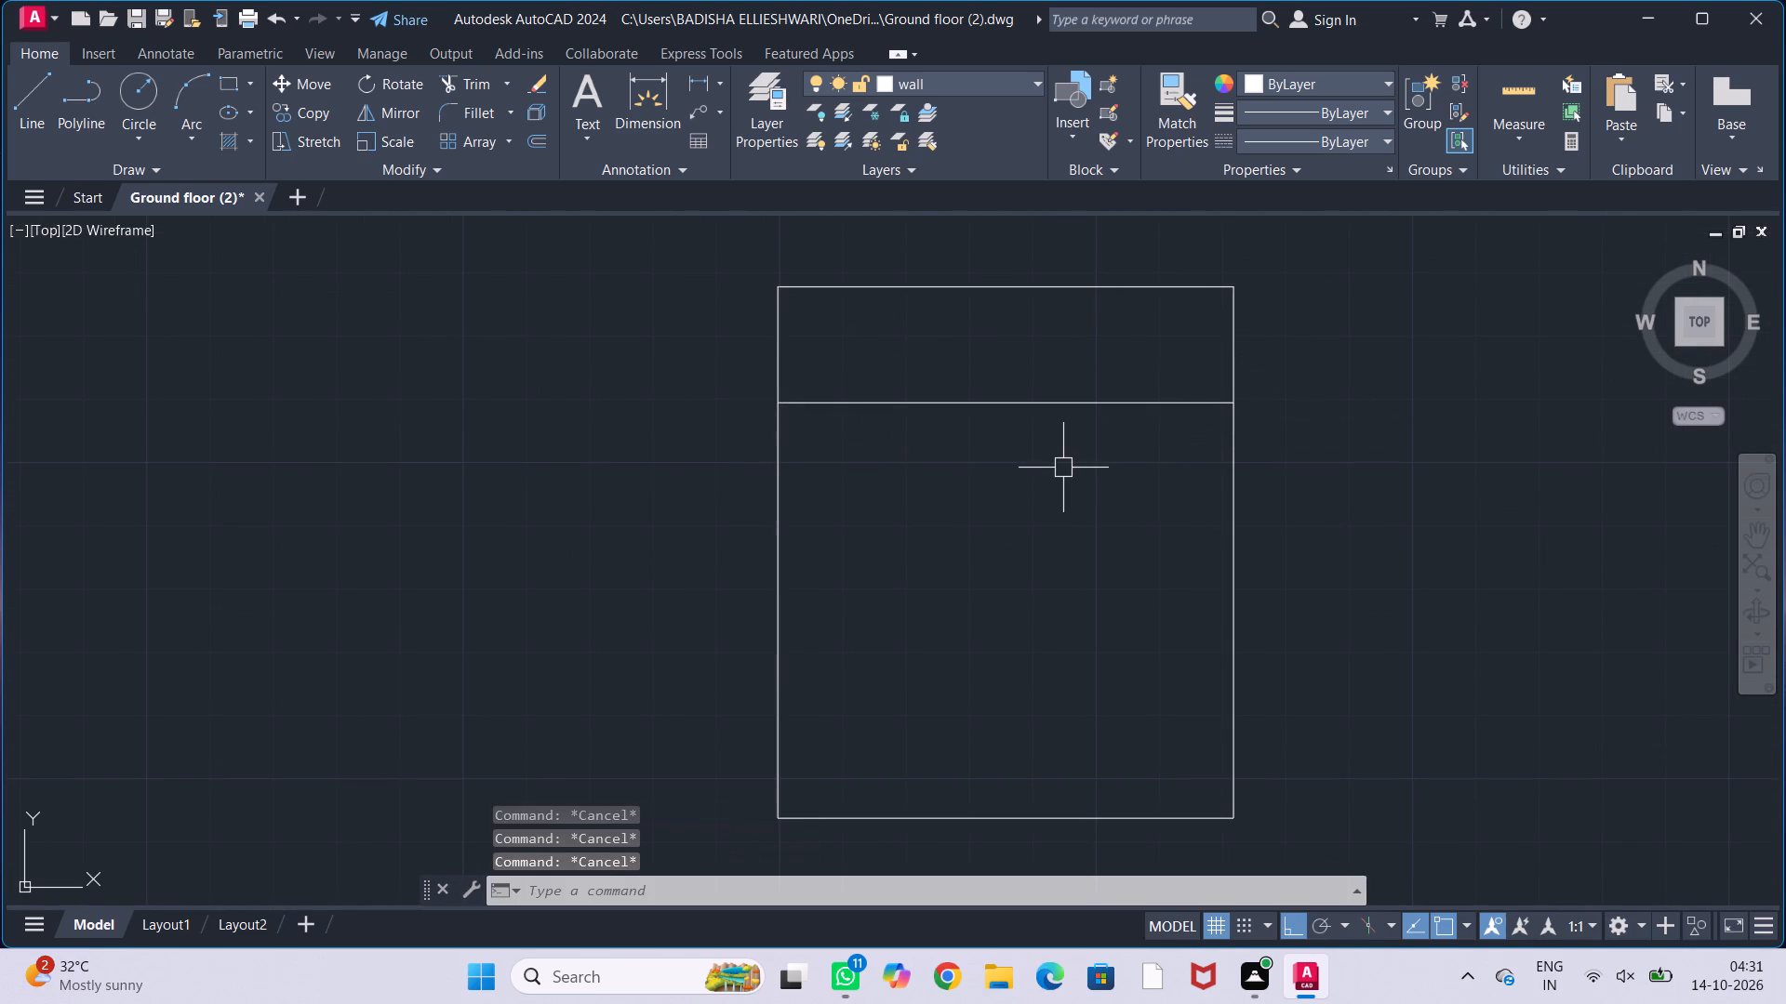
{"action": "key", "text": "Escape"}
Draw a pillow rectangle about 2'-7" wide by 1'-1" high in the left half of the strip above the dividing line.
{"action": "type", "text": "rec"}
{"action": "key", "text": "Return"}
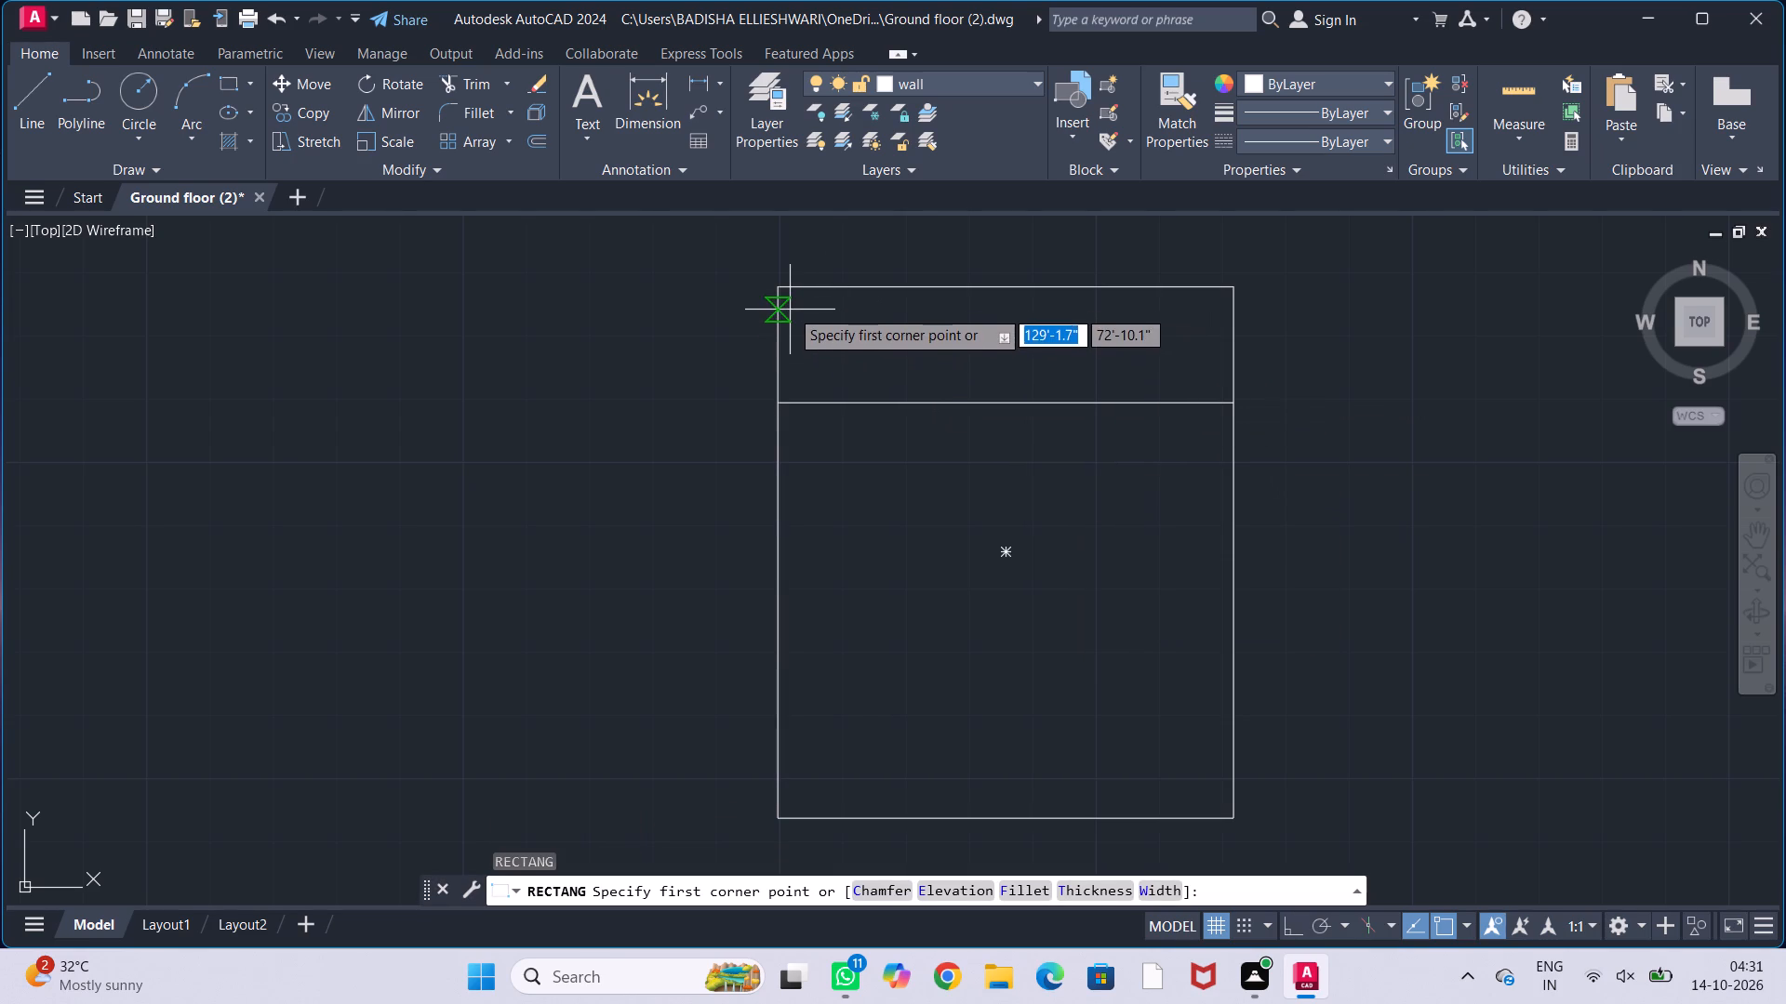
{"action": "left_click", "coordinate": [793, 304]}
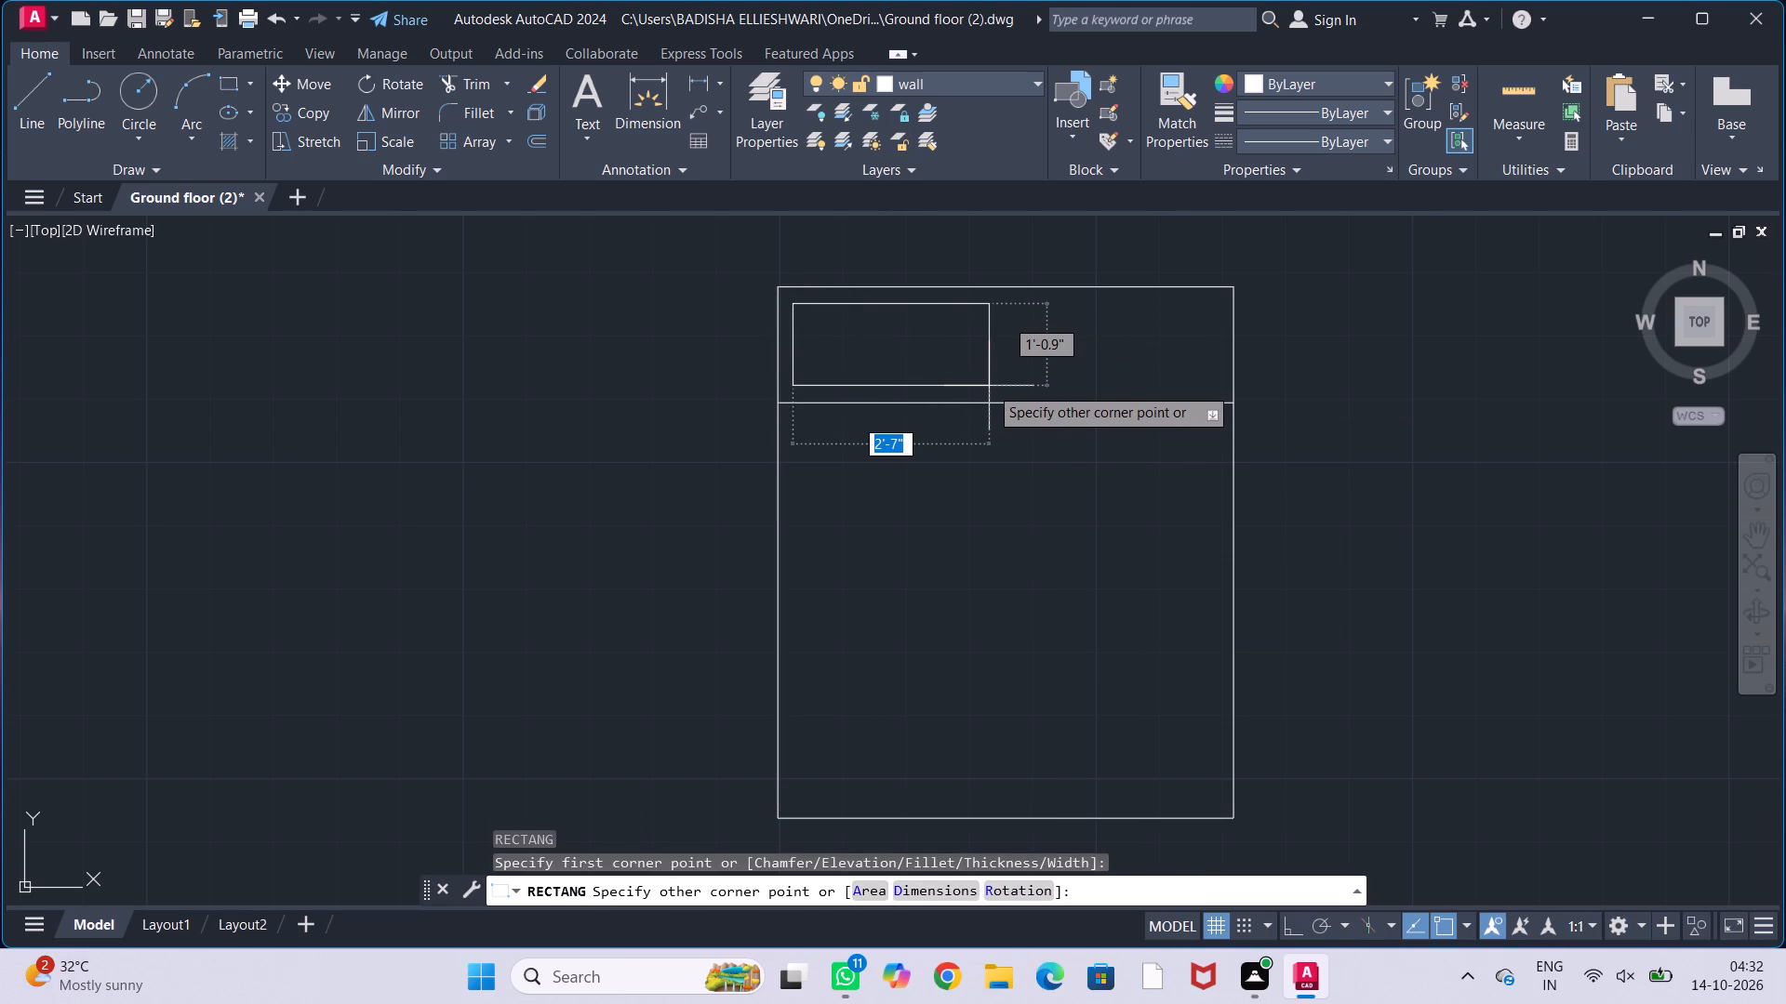
{"action": "left_click", "coordinate": [989, 386]}
{"action": "key", "text": "Escape"}
{"action": "key", "text": "Escape"}
{"action": "key", "text": "Escape"}
{"action": "key", "text": "Escape"}
Copy the pillow rectangle horizontally about 2'-10" to the right, into the other half of the top strip.
{"action": "left_click", "coordinate": [987, 371]}
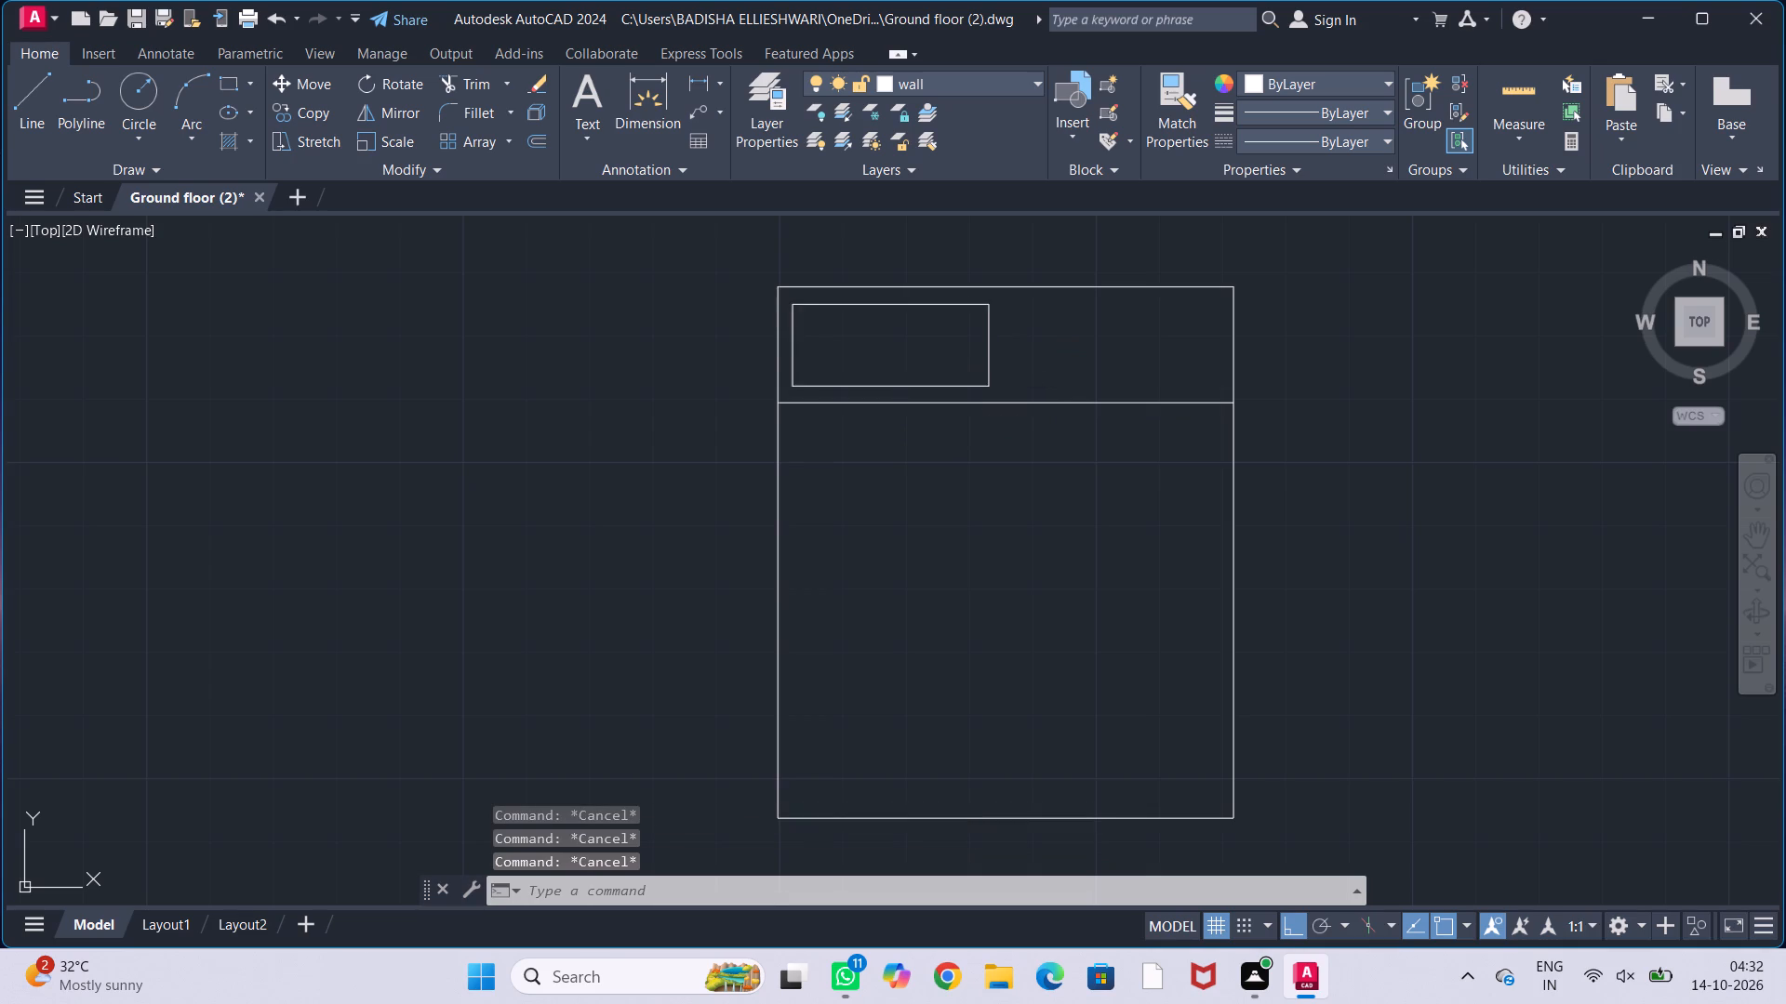
{"action": "type", "text": "co"}
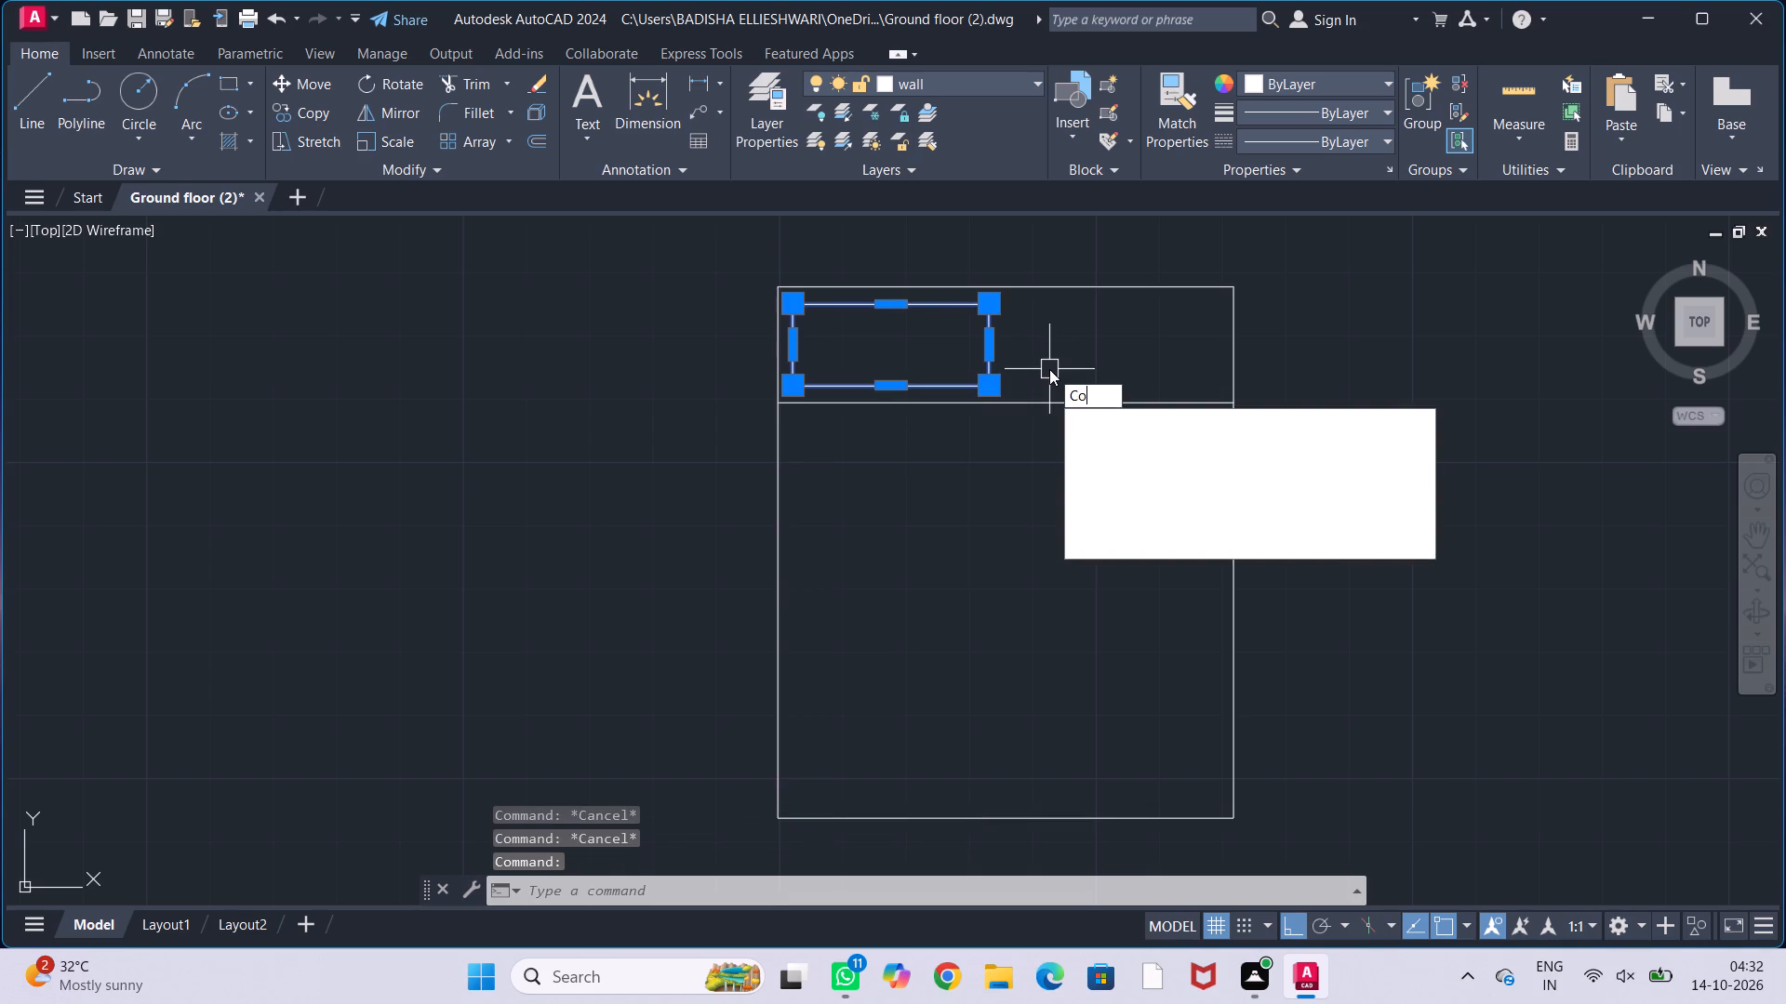
{"action": "key", "text": "Return"}
{"action": "left_click", "coordinate": [996, 386]}
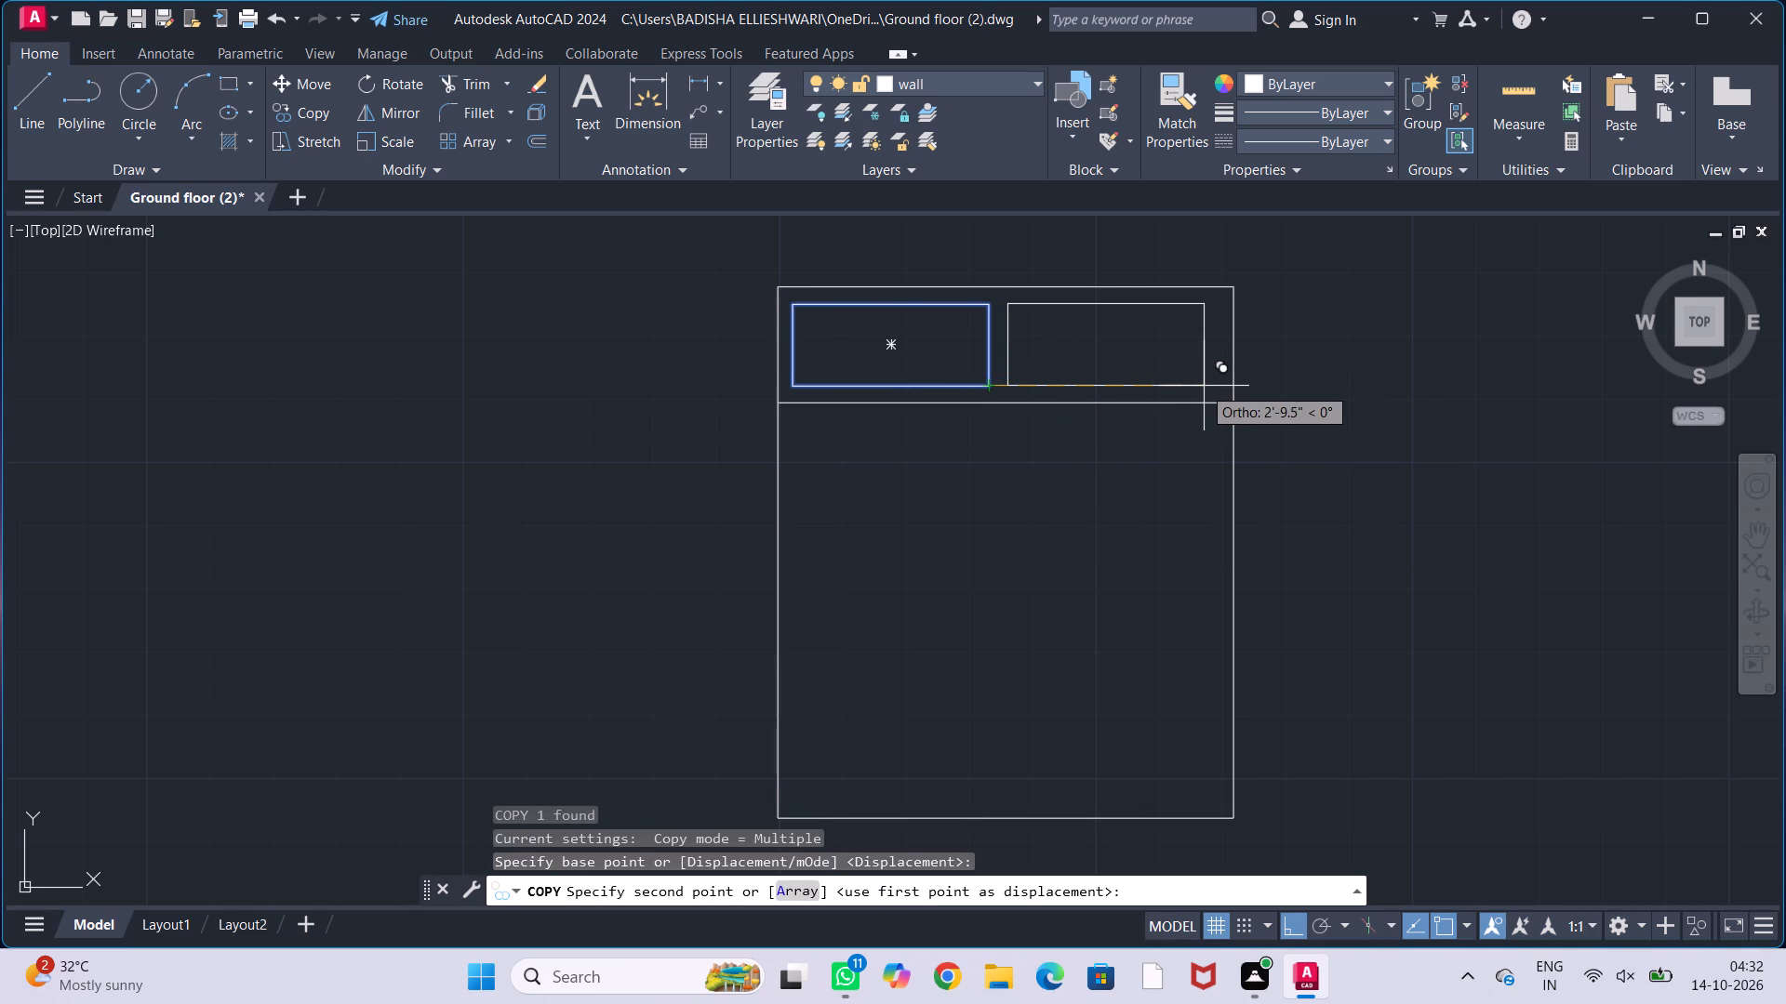
{"action": "left_click", "coordinate": [1208, 389]}
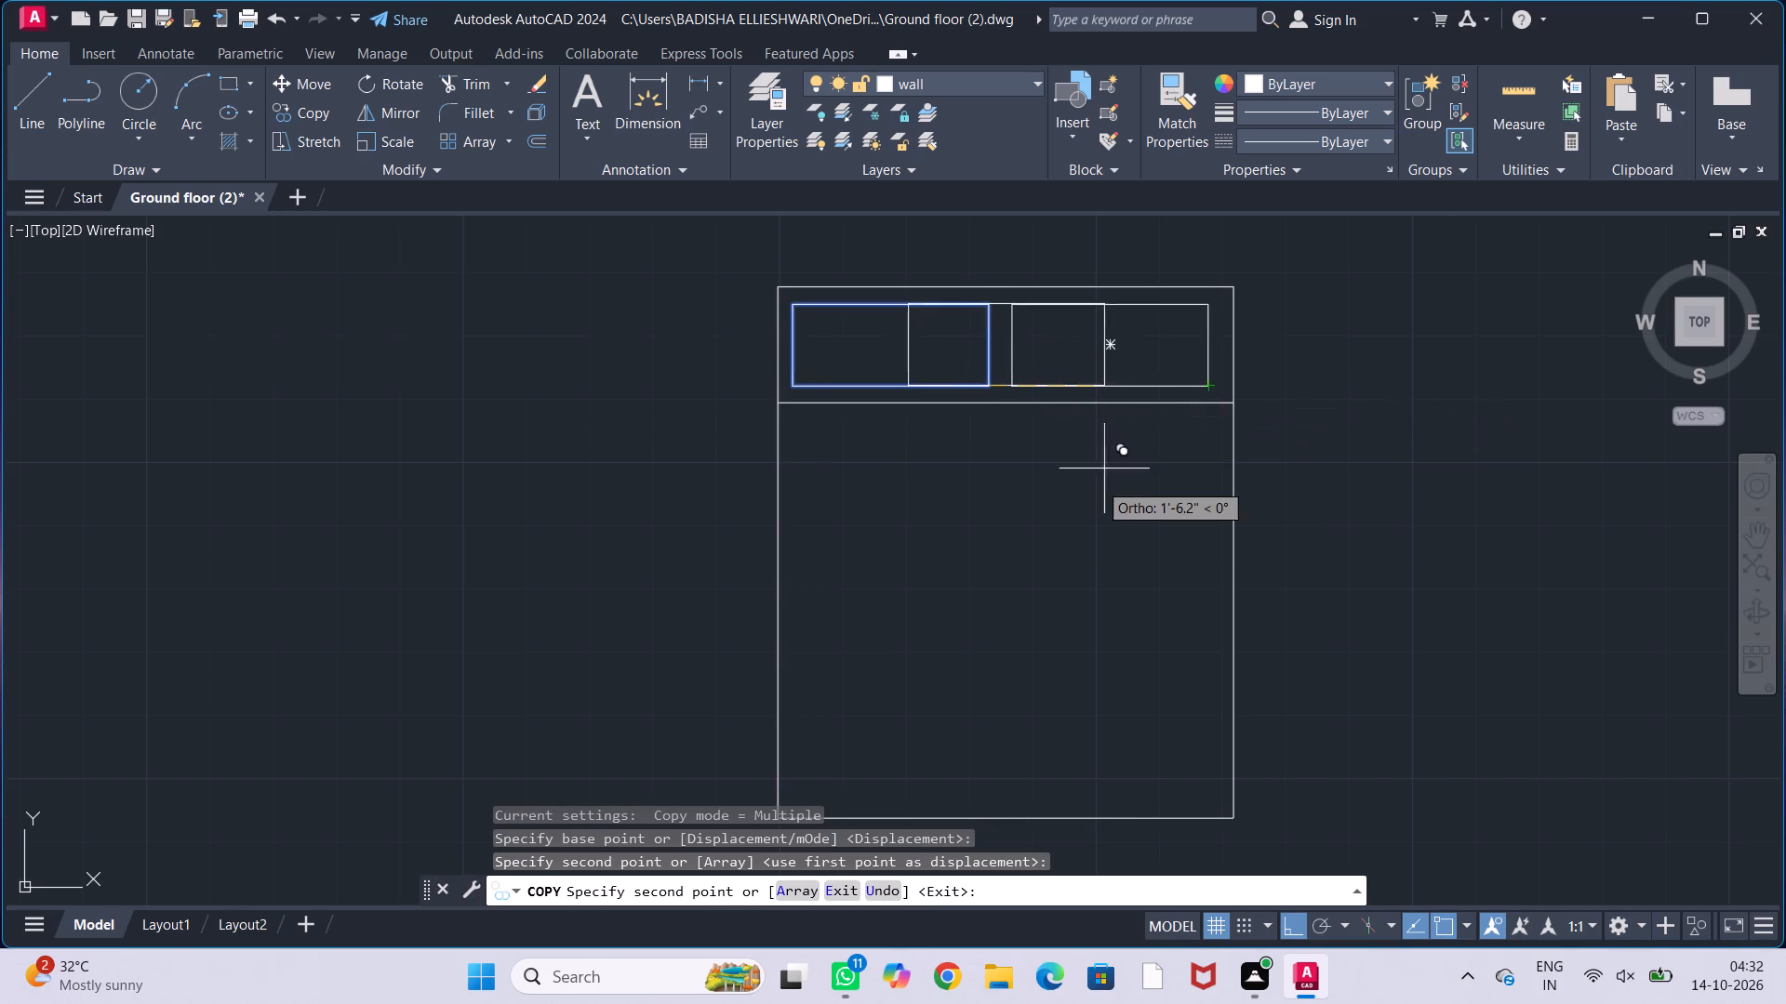
{"action": "key", "text": "Escape"}
{"action": "key", "text": "Escape"}
{"action": "key", "text": "Escape"}
{"action": "scroll", "coordinate": [1084, 443], "scroll_direction": "down", "scroll_amount": 2}
{"action": "middle_click_drag", "start_coordinate": [1084, 472], "coordinate": [1047, 402]}
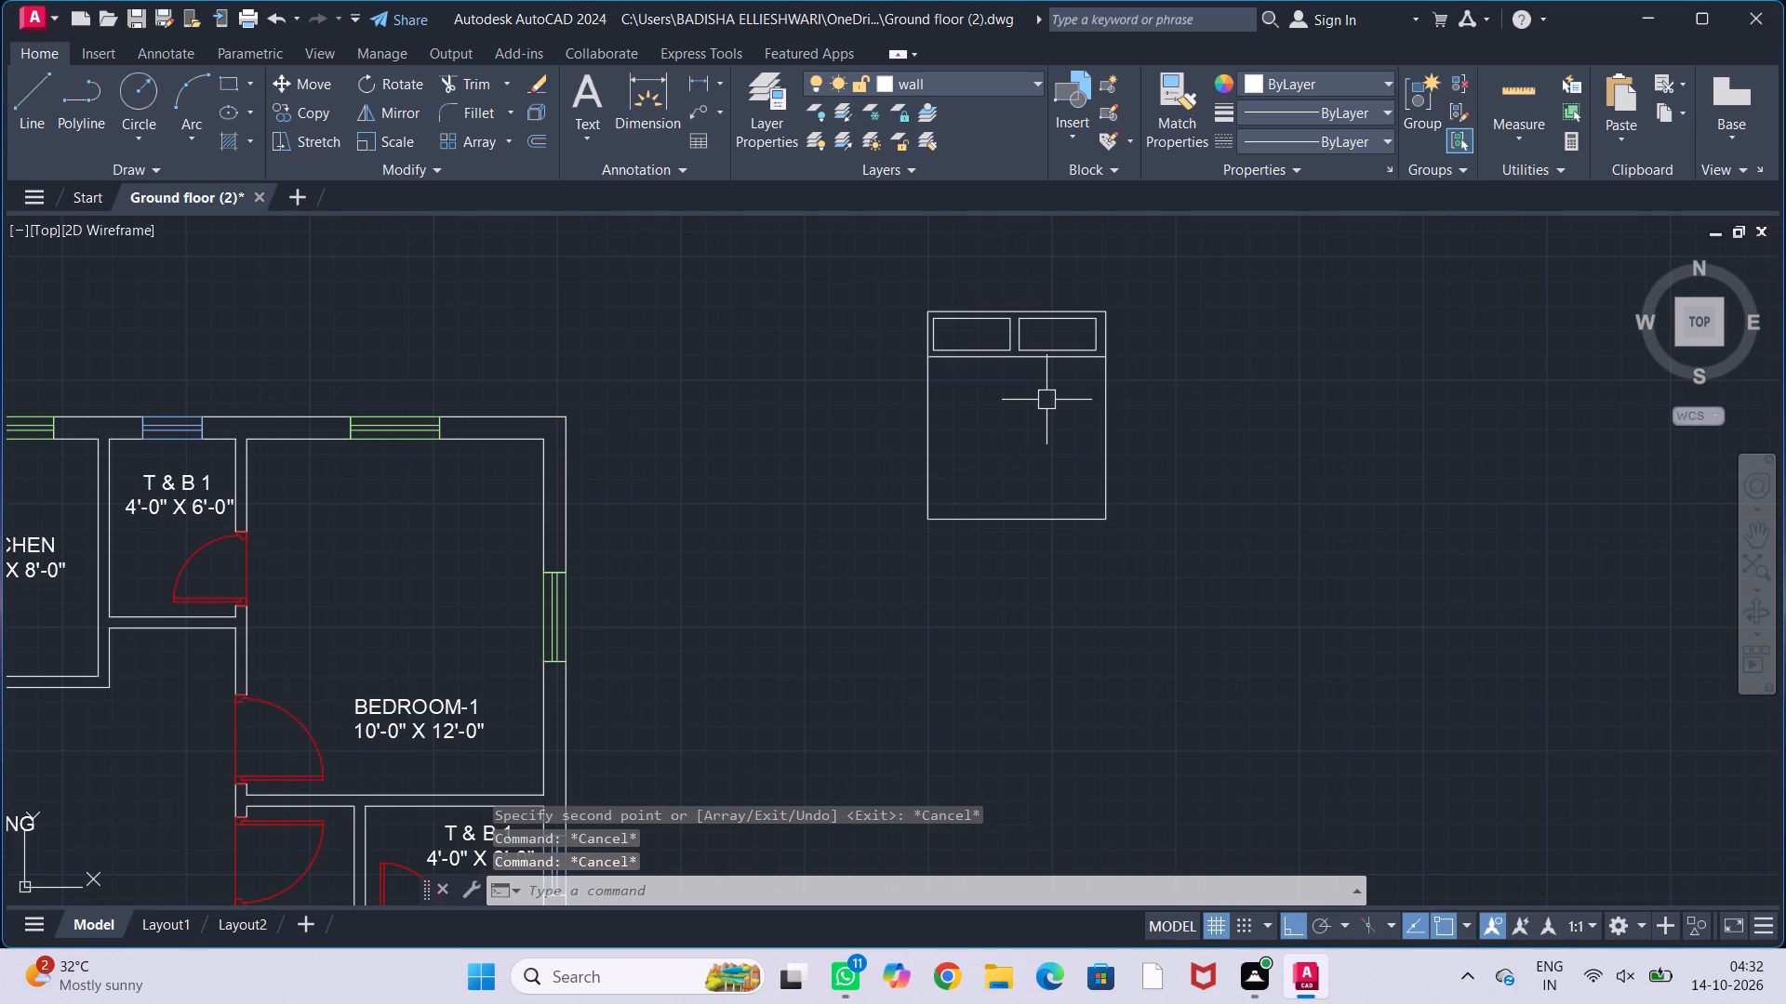
Save the drawing.
{"action": "key", "text": "ctrl+s"}
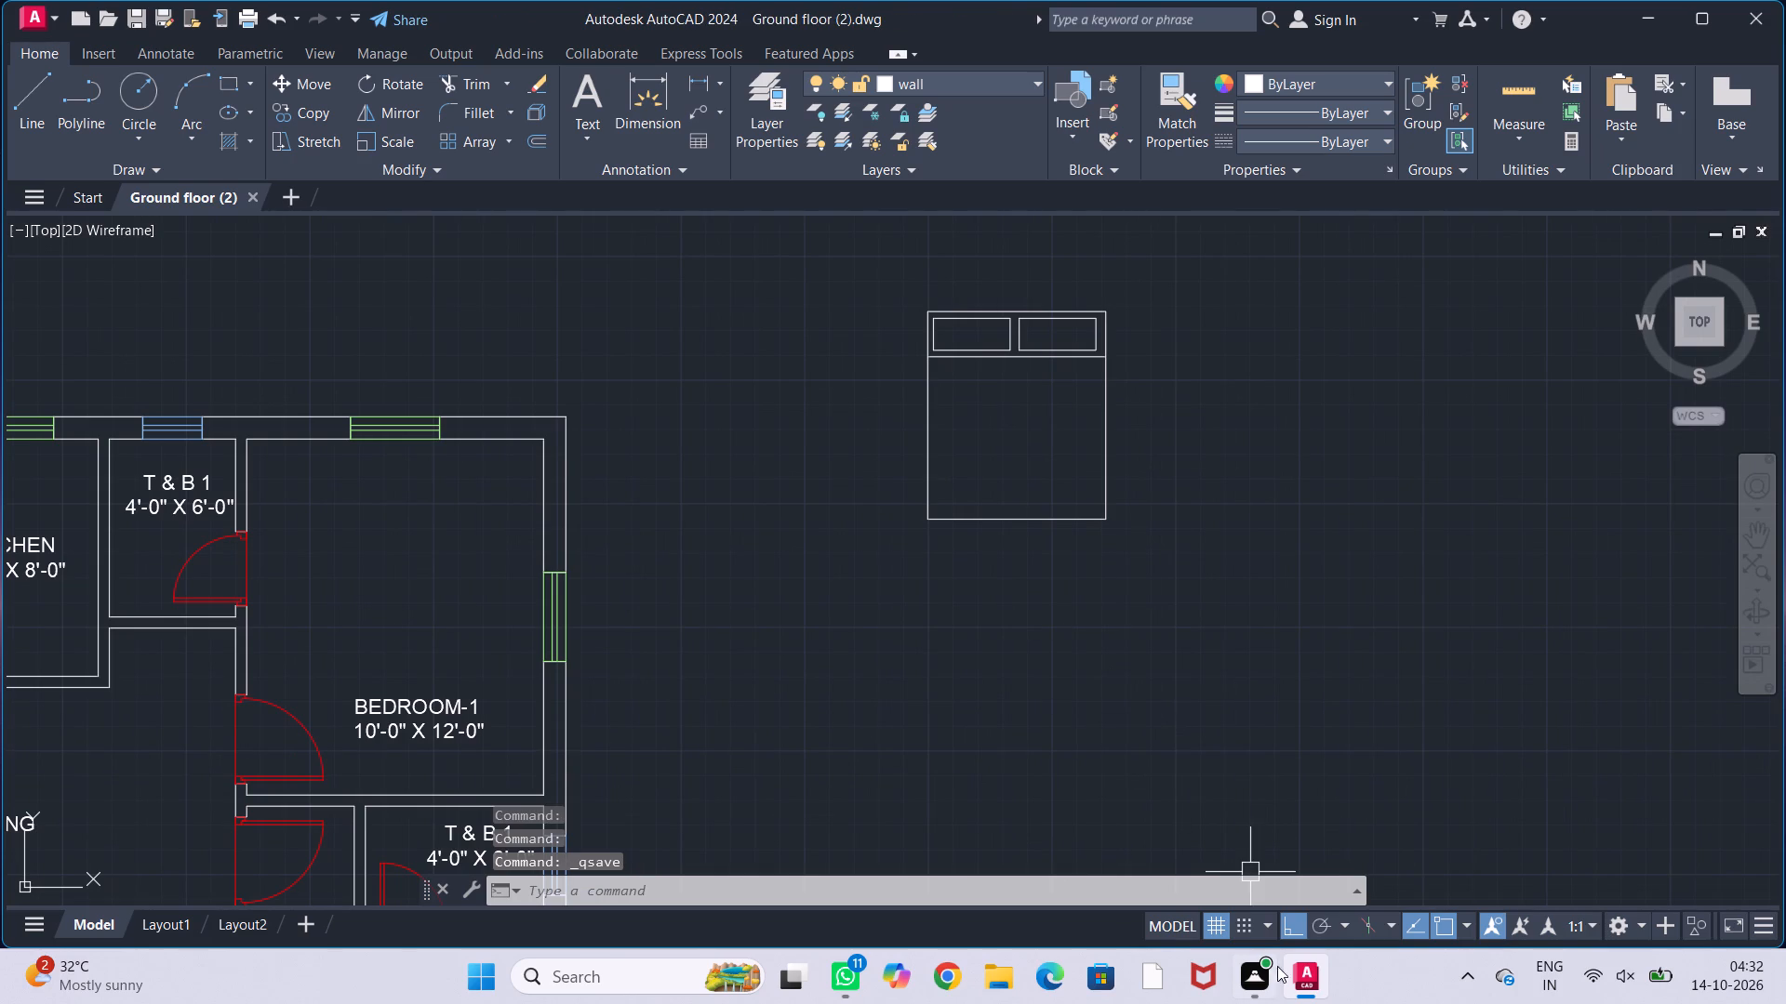
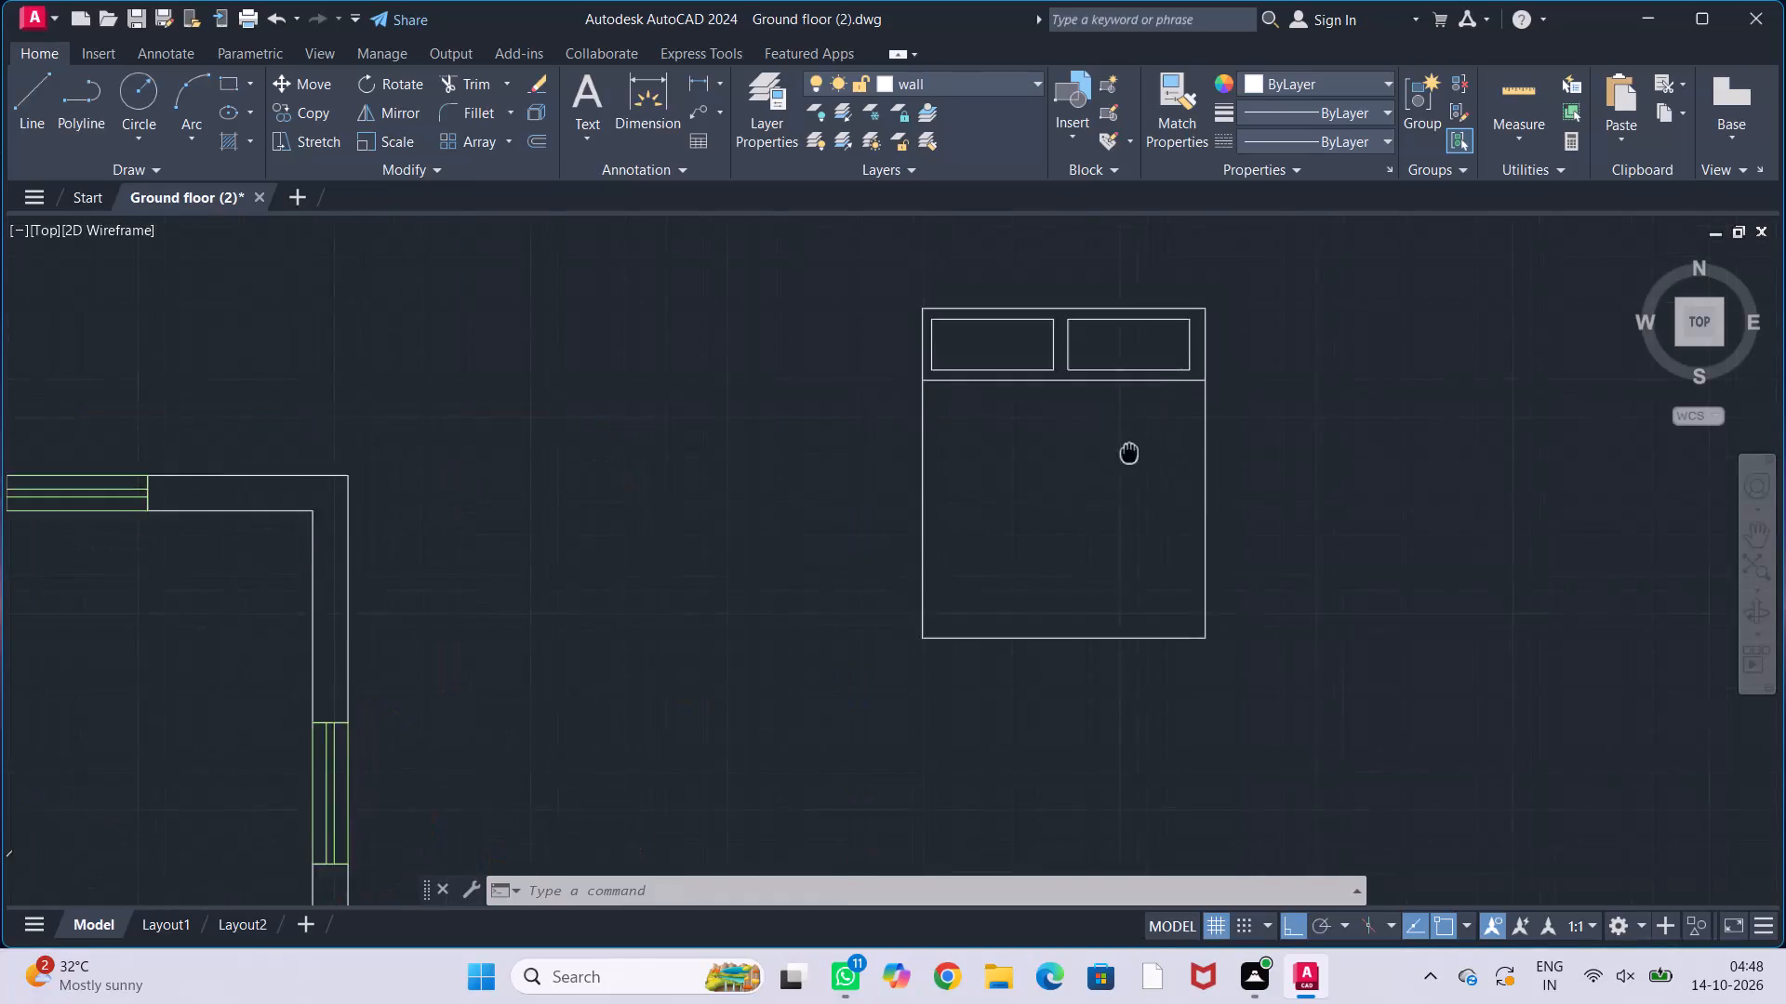
Draw a slanted line about 3'-7" long from the midpoint of the bed's dividing line to the midpoint of its left side below.
{"action": "scroll", "coordinate": [1116, 459], "scroll_direction": "up", "scroll_amount": 1}
{"action": "middle_click_drag", "start_coordinate": [1116, 459], "coordinate": [1085, 496]}
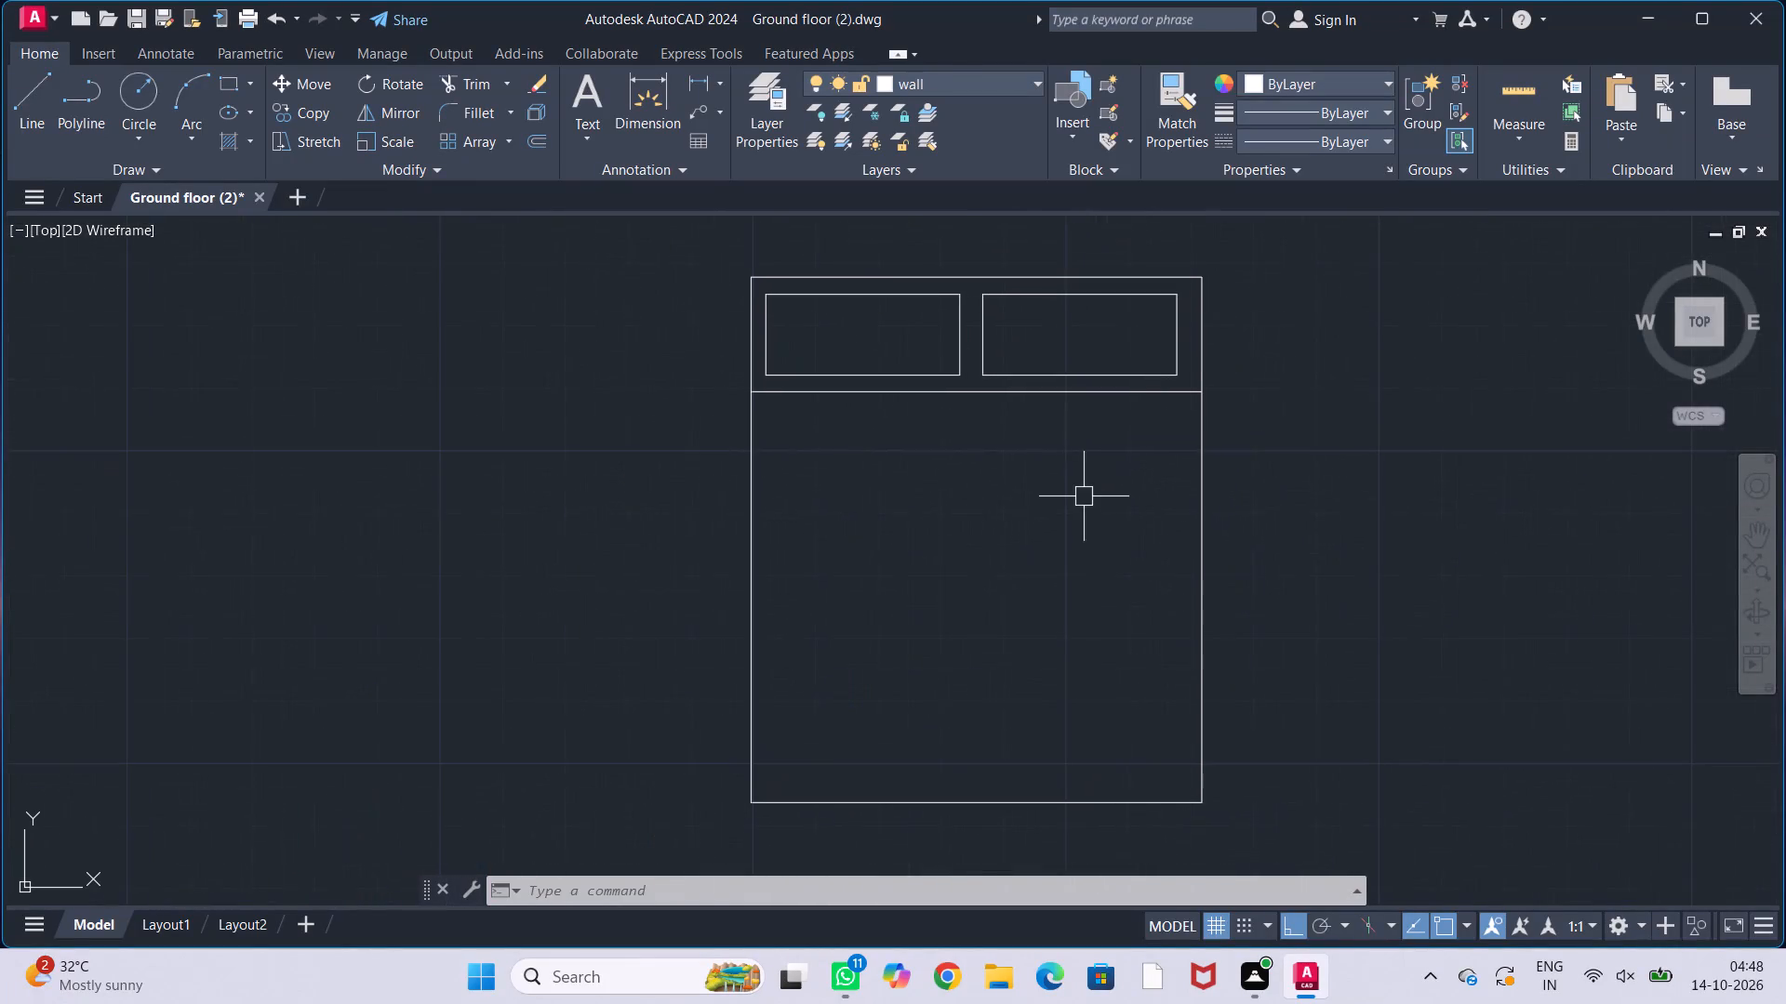
{"action": "key", "text": "l"}
{"action": "key", "text": "Return"}
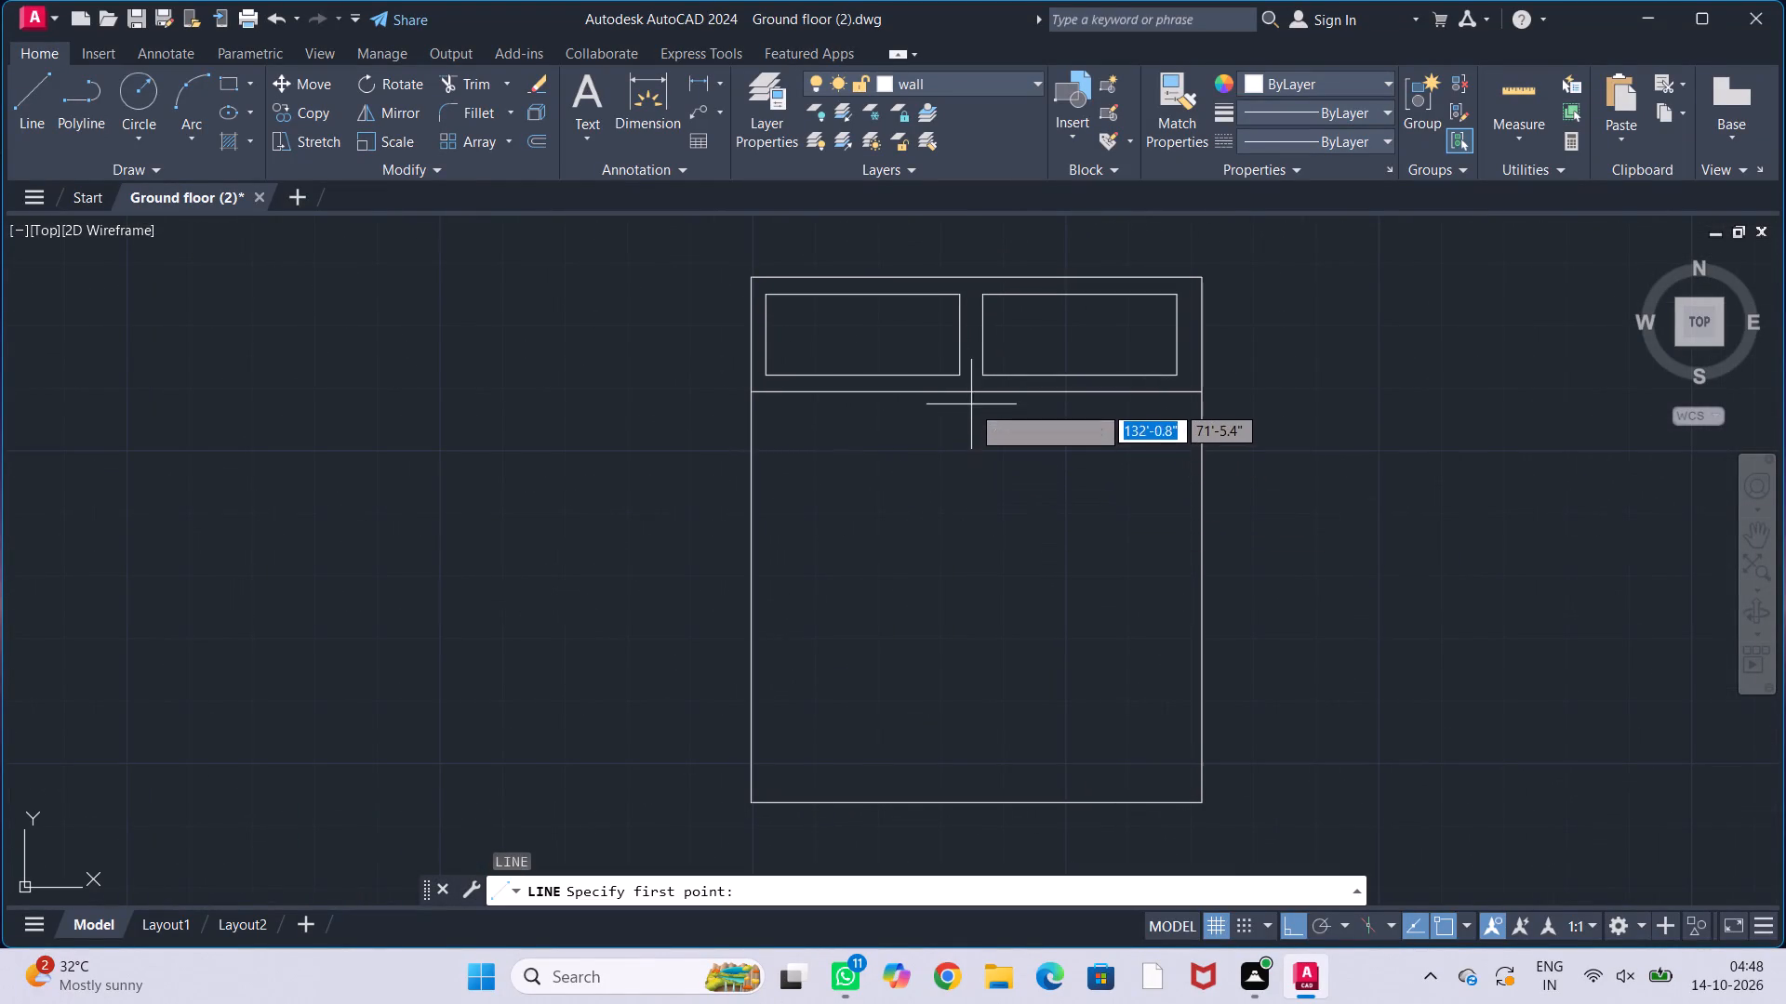
{"action": "left_click", "coordinate": [971, 394]}
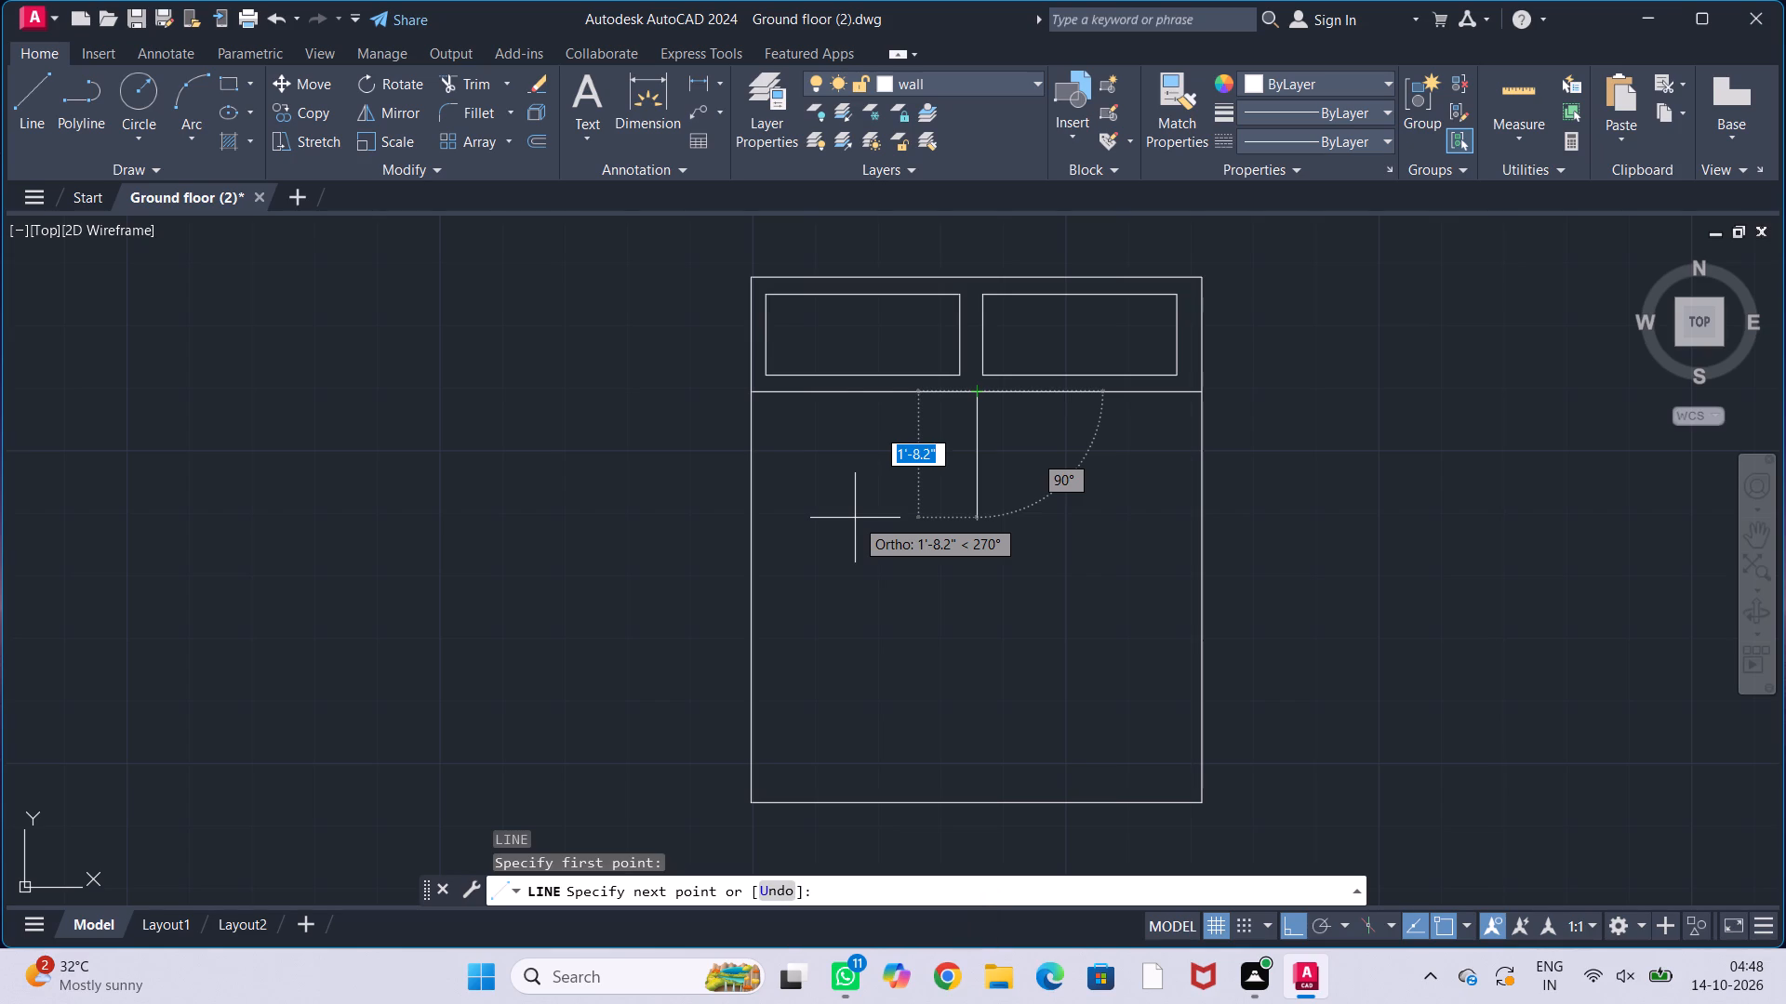
{"action": "key", "text": "F8"}
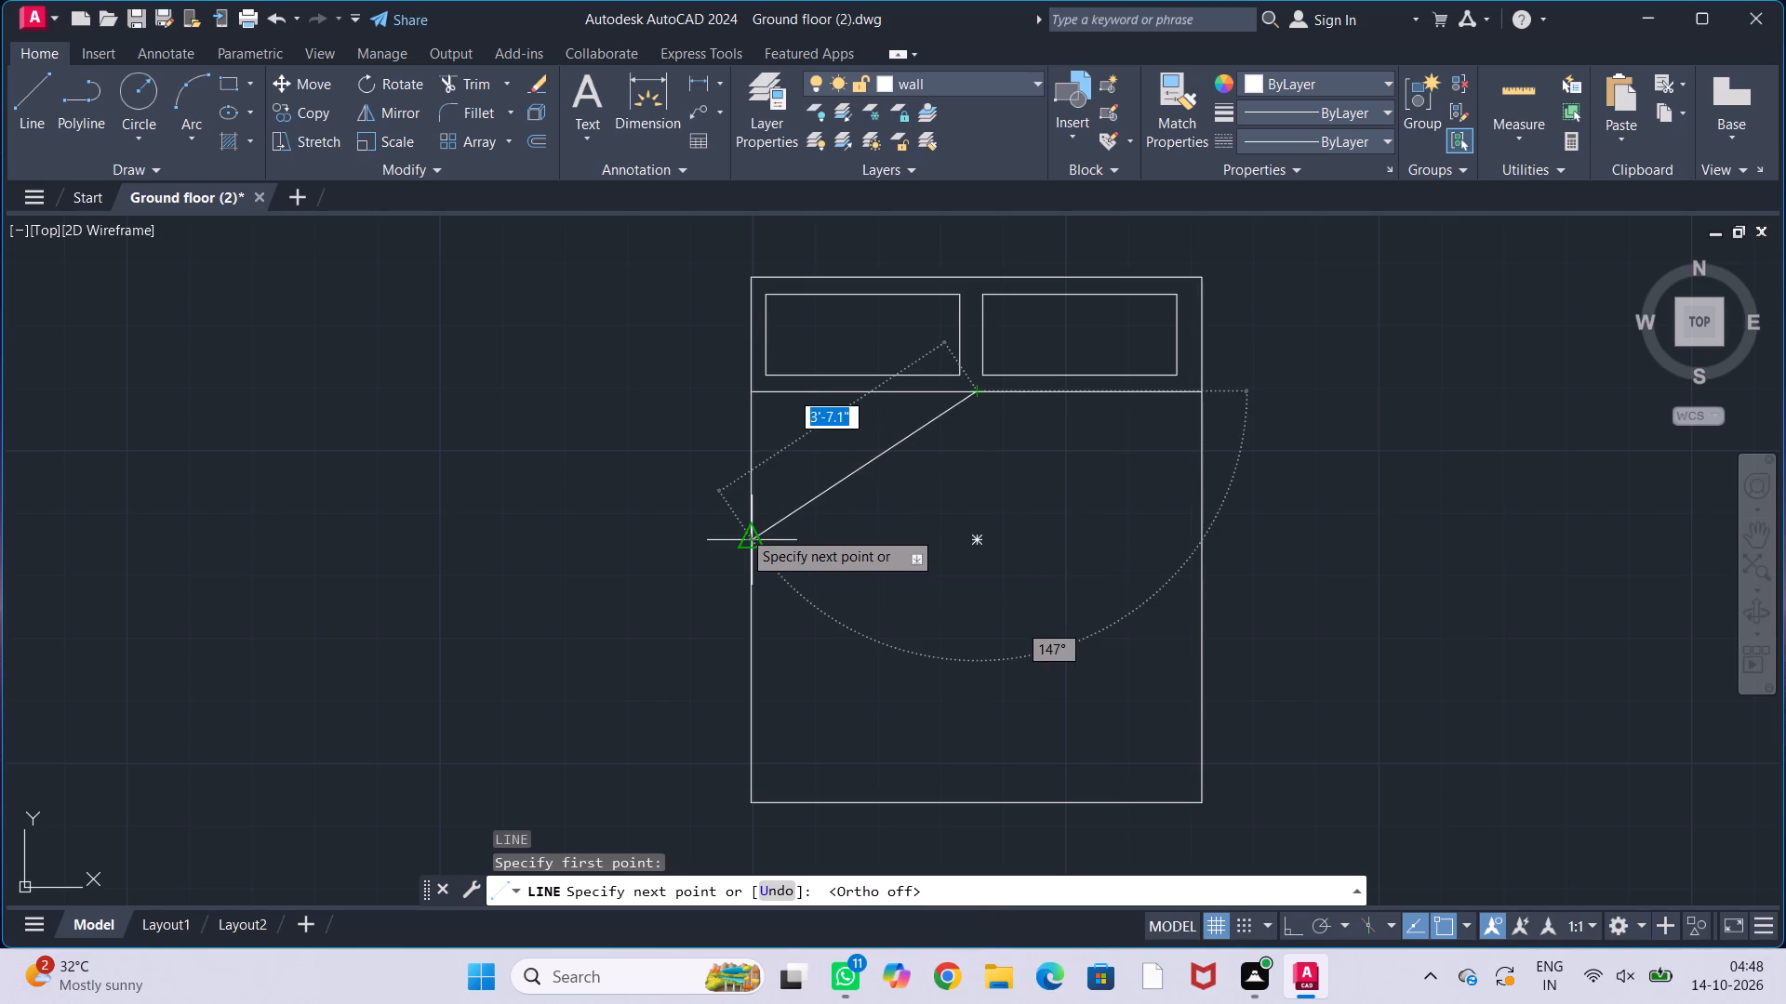
{"action": "left_click", "coordinate": [742, 530]}
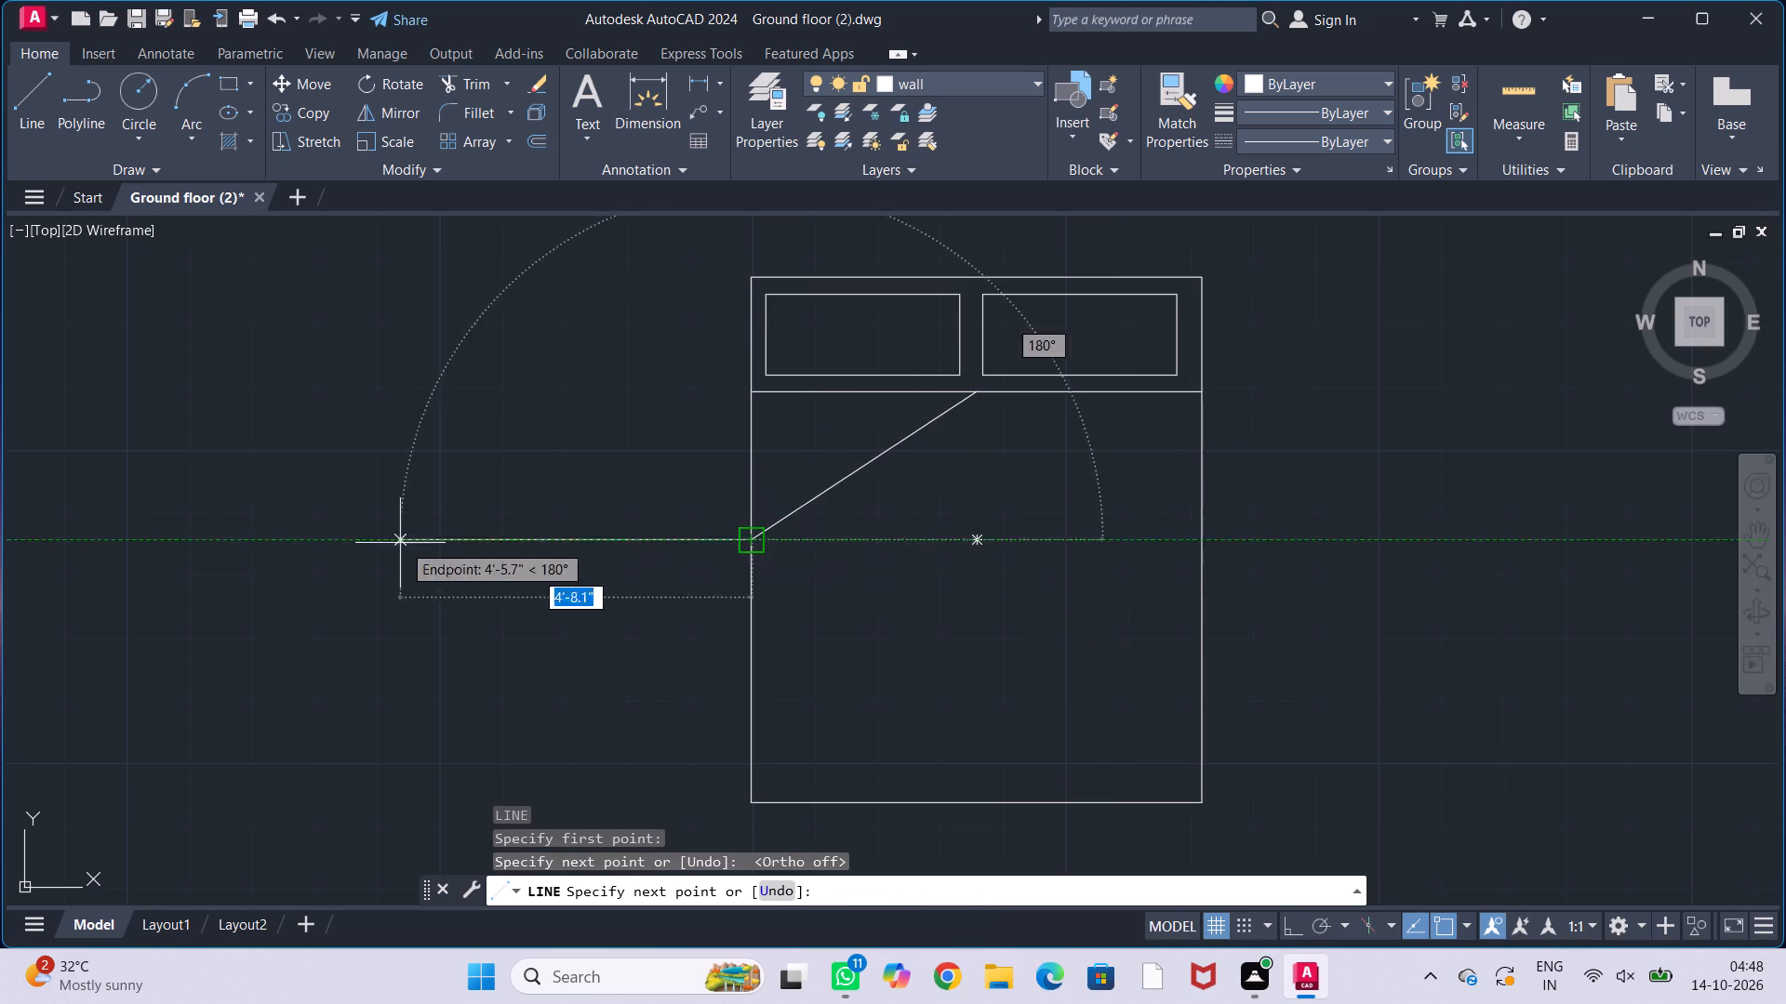
{"action": "key", "text": "Escape"}
{"action": "key", "text": "Escape"}
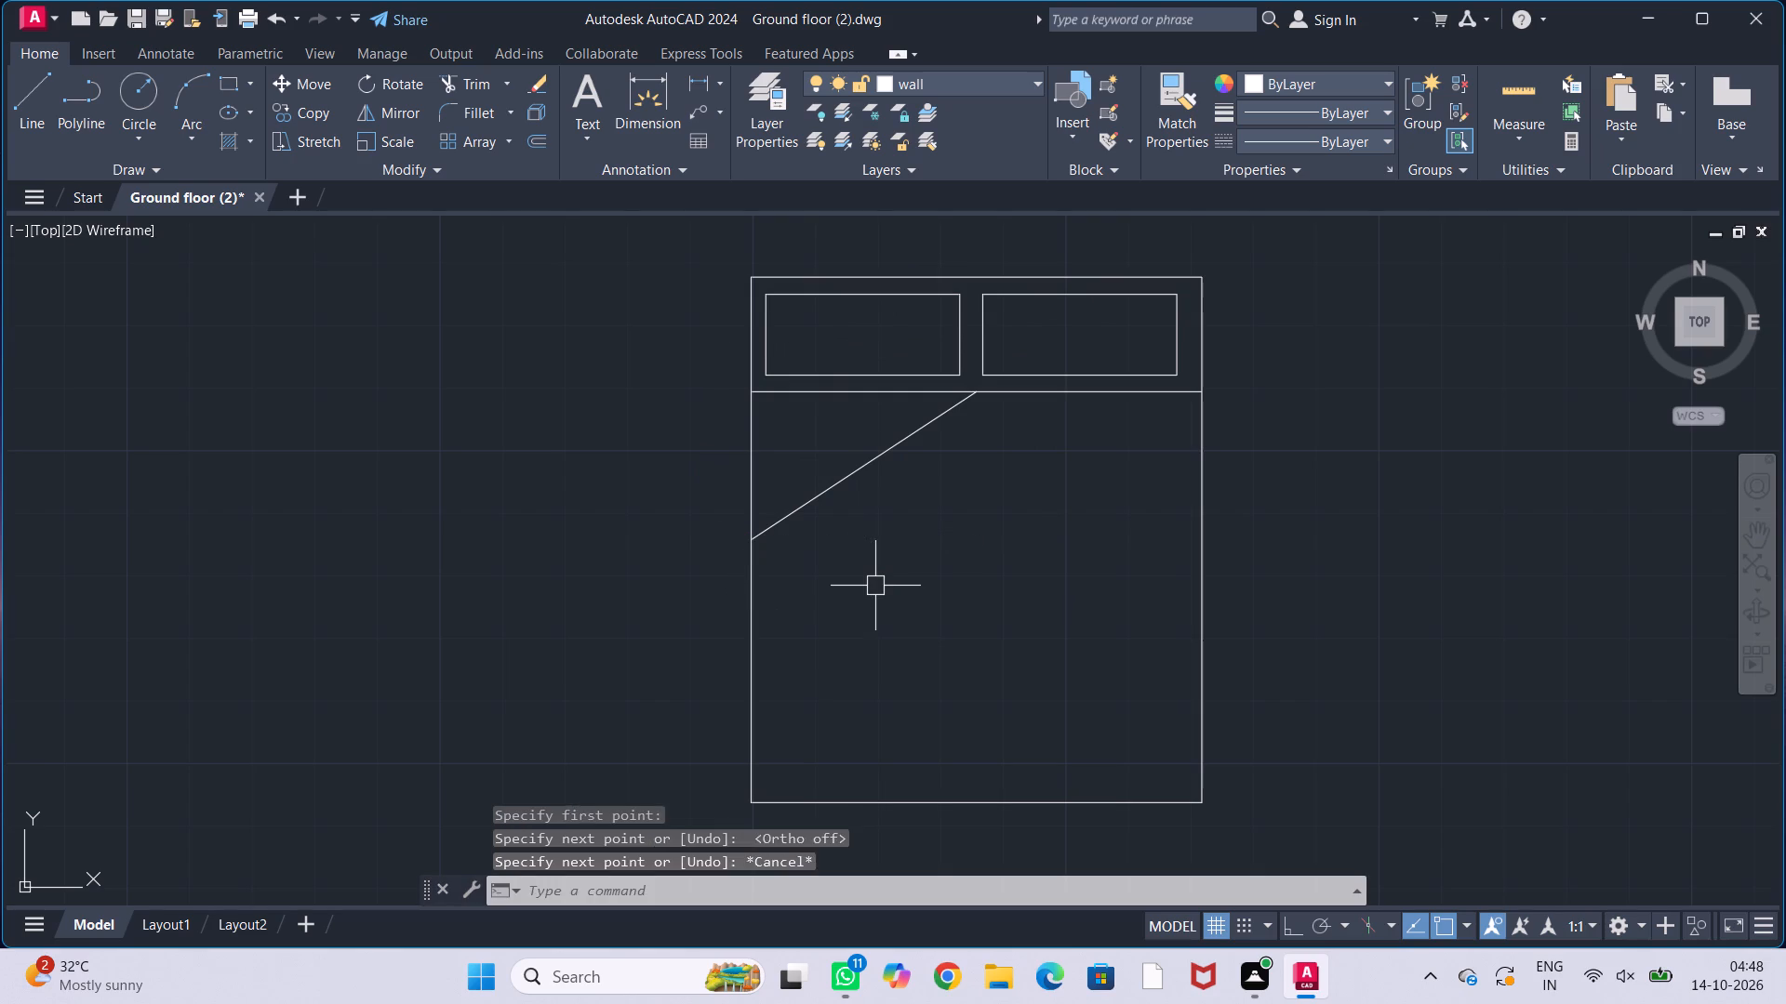
{"action": "key", "text": "Escape"}
{"action": "key", "text": "Escape"}
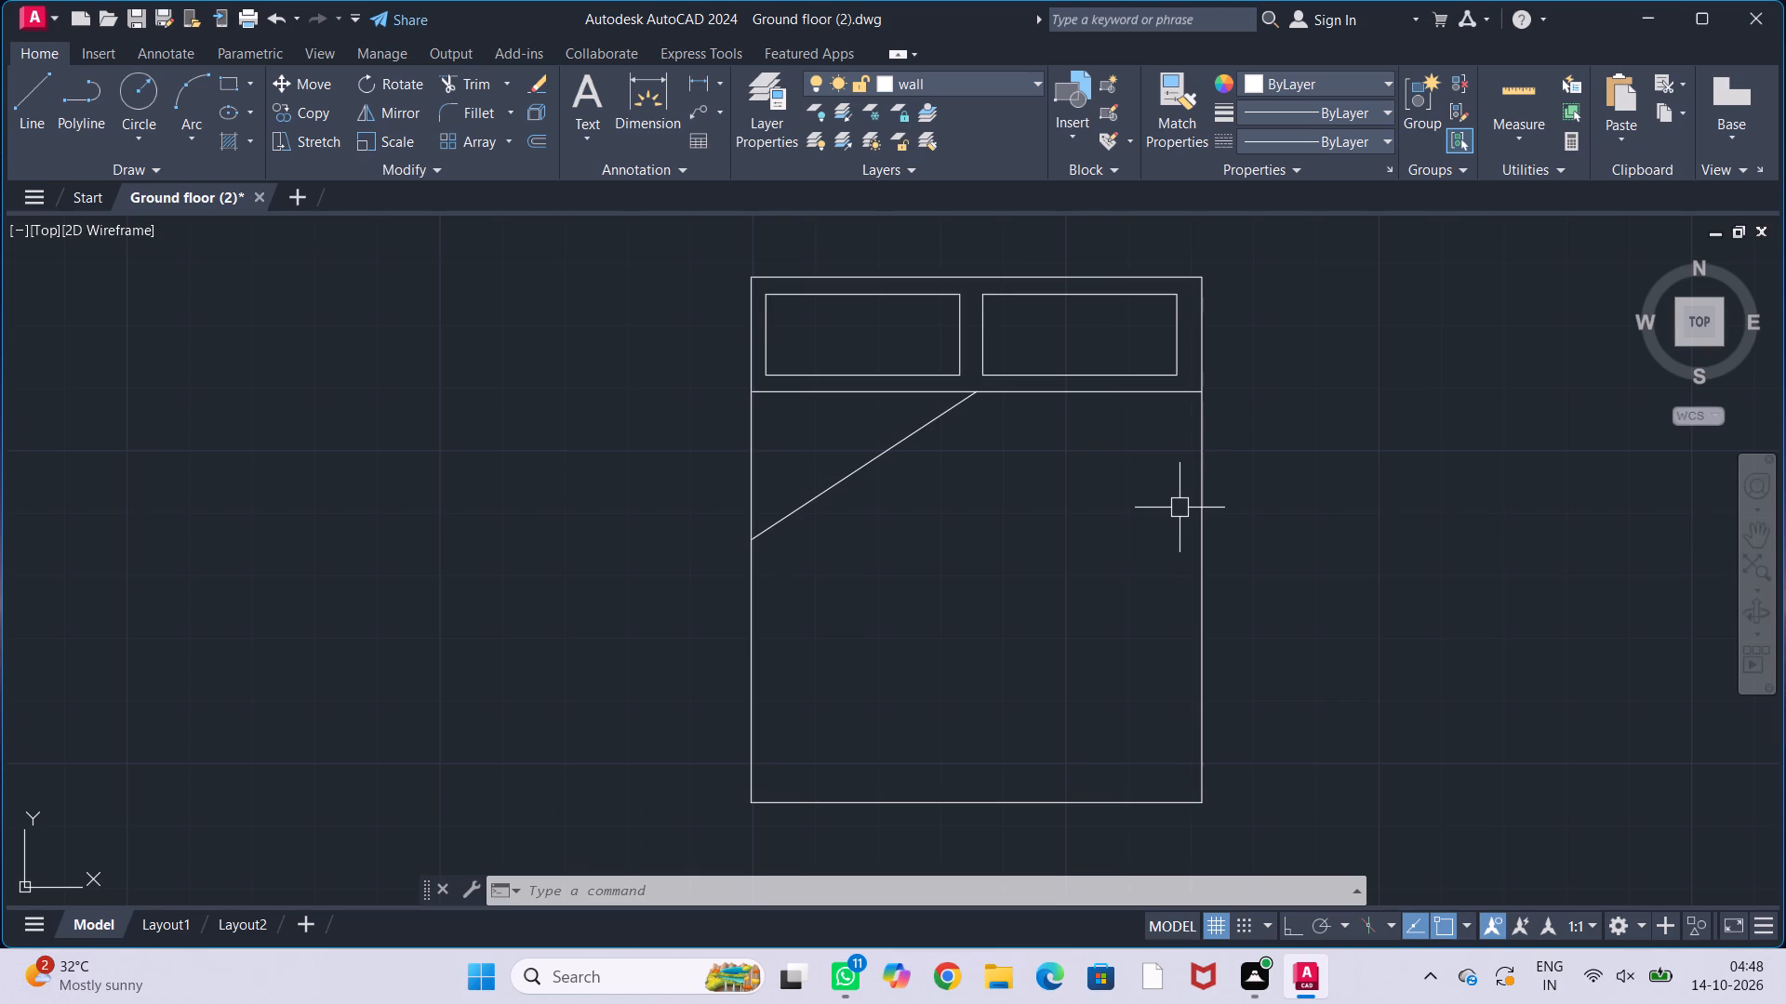
{"action": "key", "text": "Escape"}
{"action": "key", "text": "Escape"}
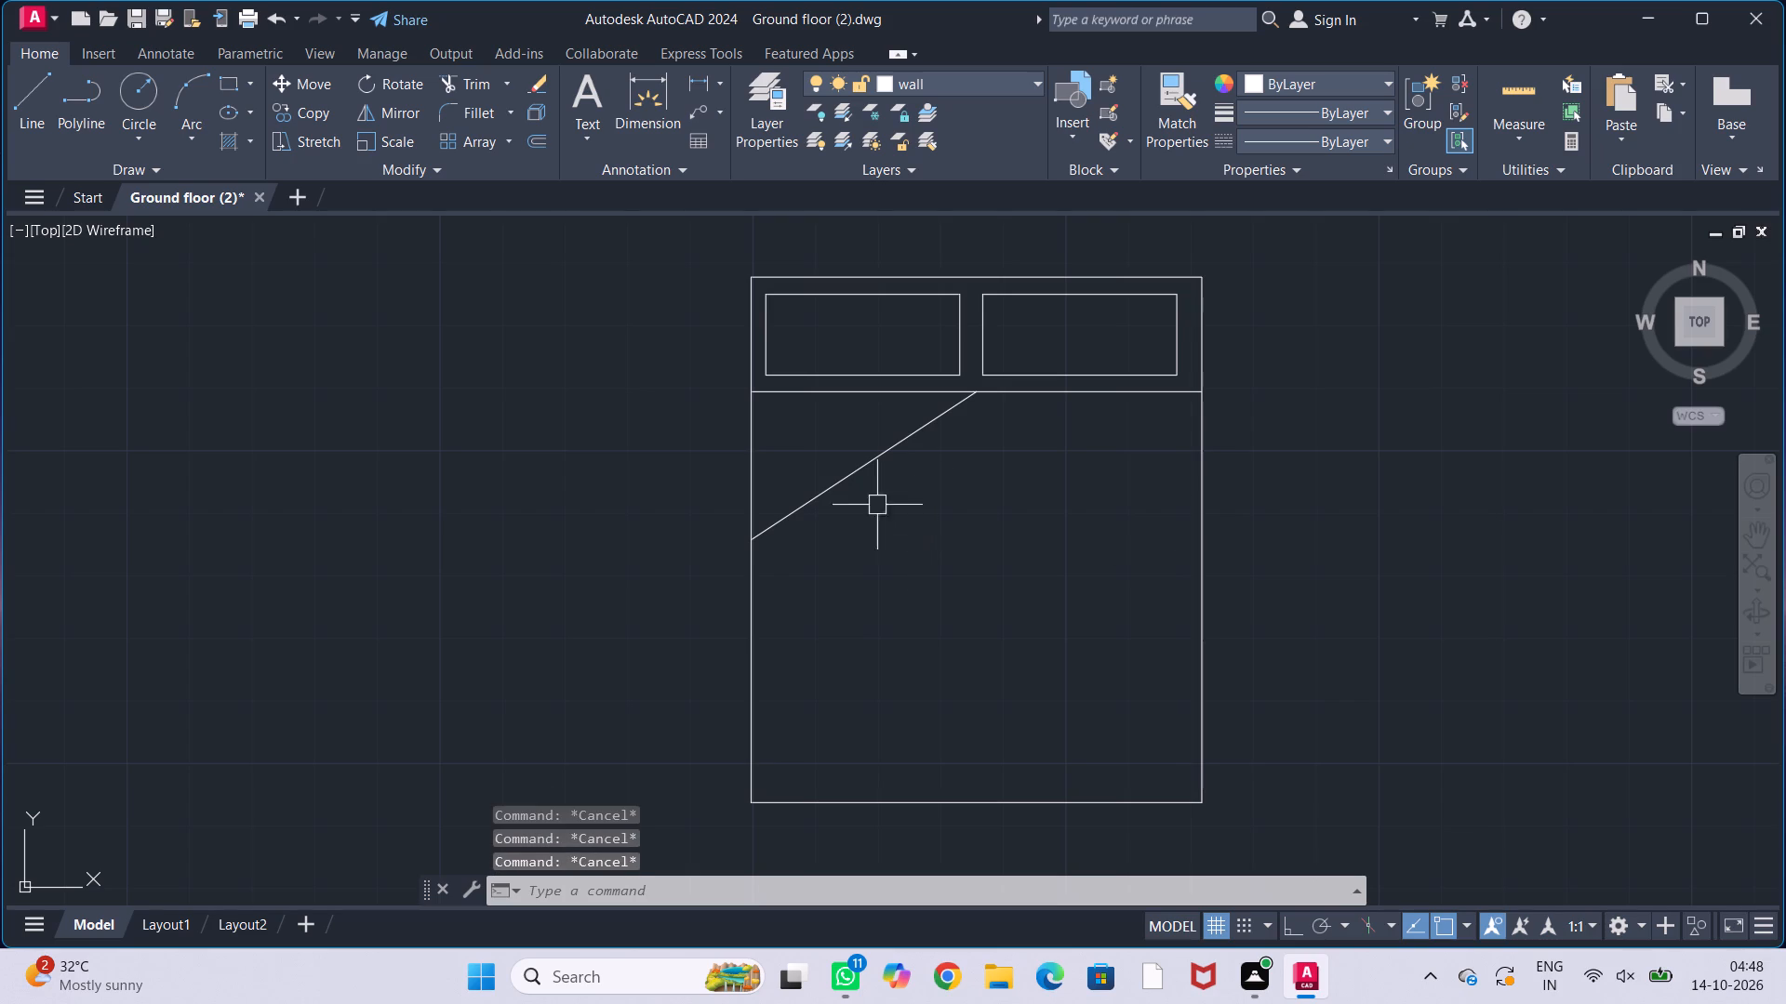
Mirror the slanted line about the bed's vertical centreline, keeping the original.
{"action": "left_click", "coordinate": [860, 470]}
{"action": "type", "text": "mi"}
{"action": "key", "text": "Return"}
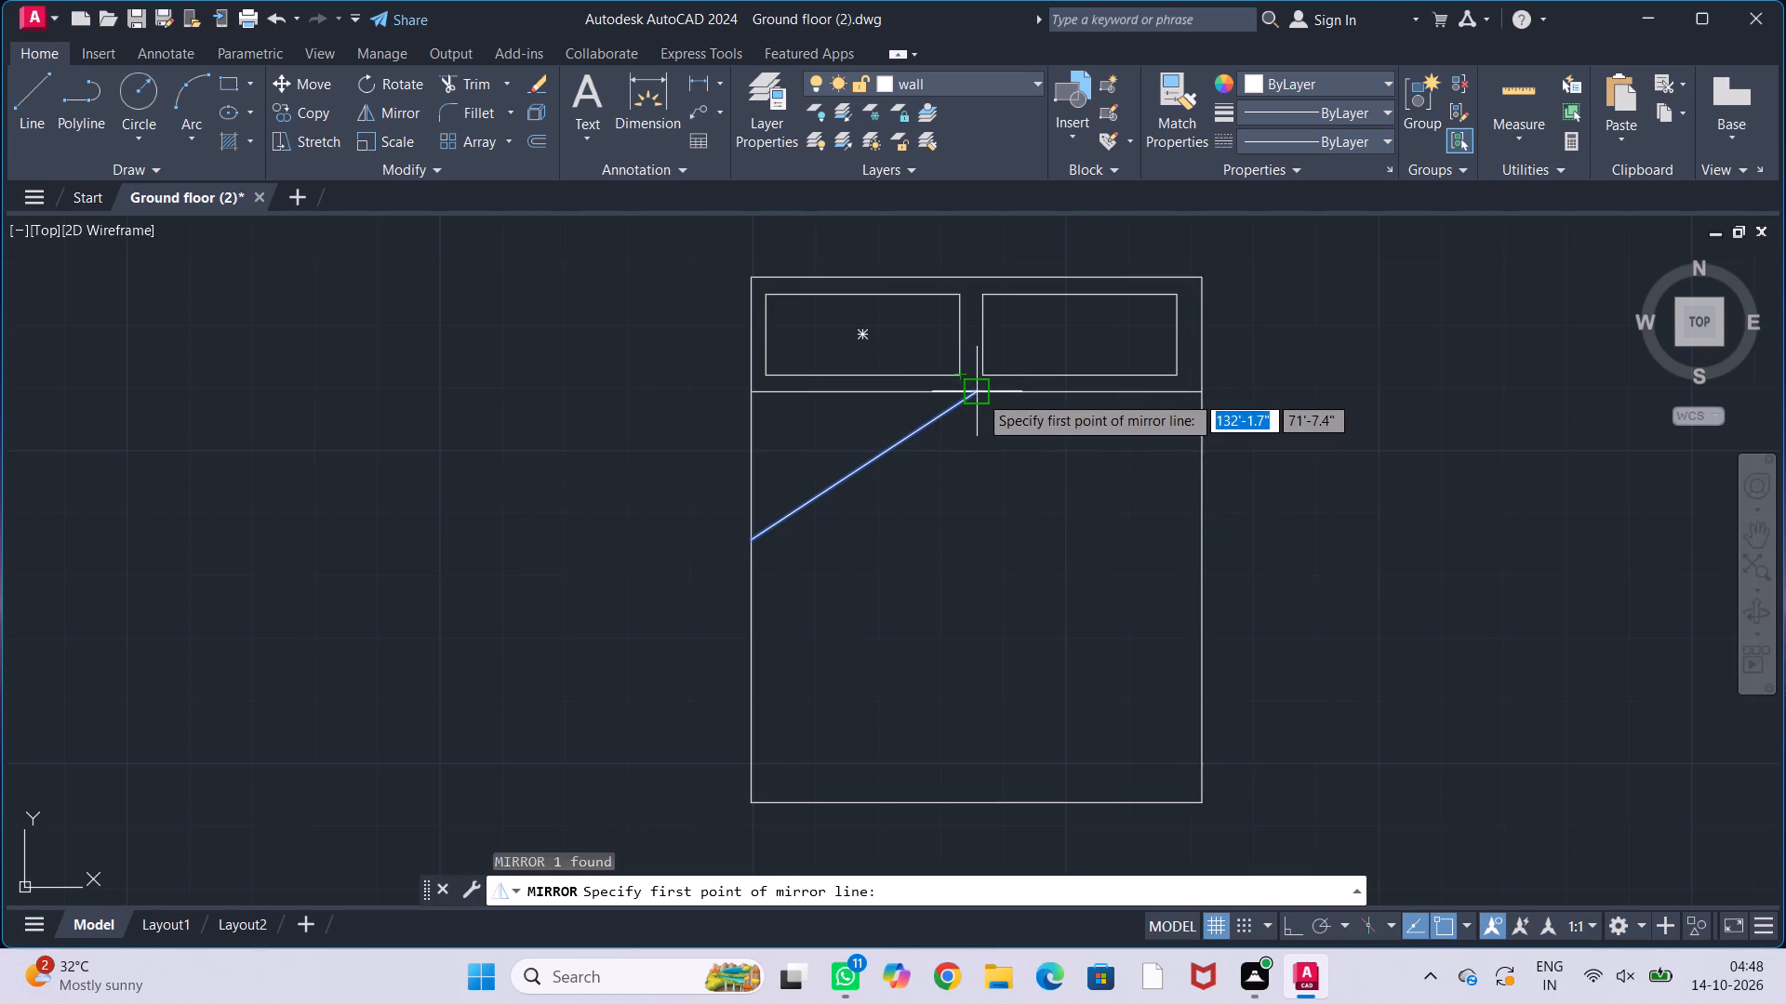
{"action": "left_click", "coordinate": [979, 394]}
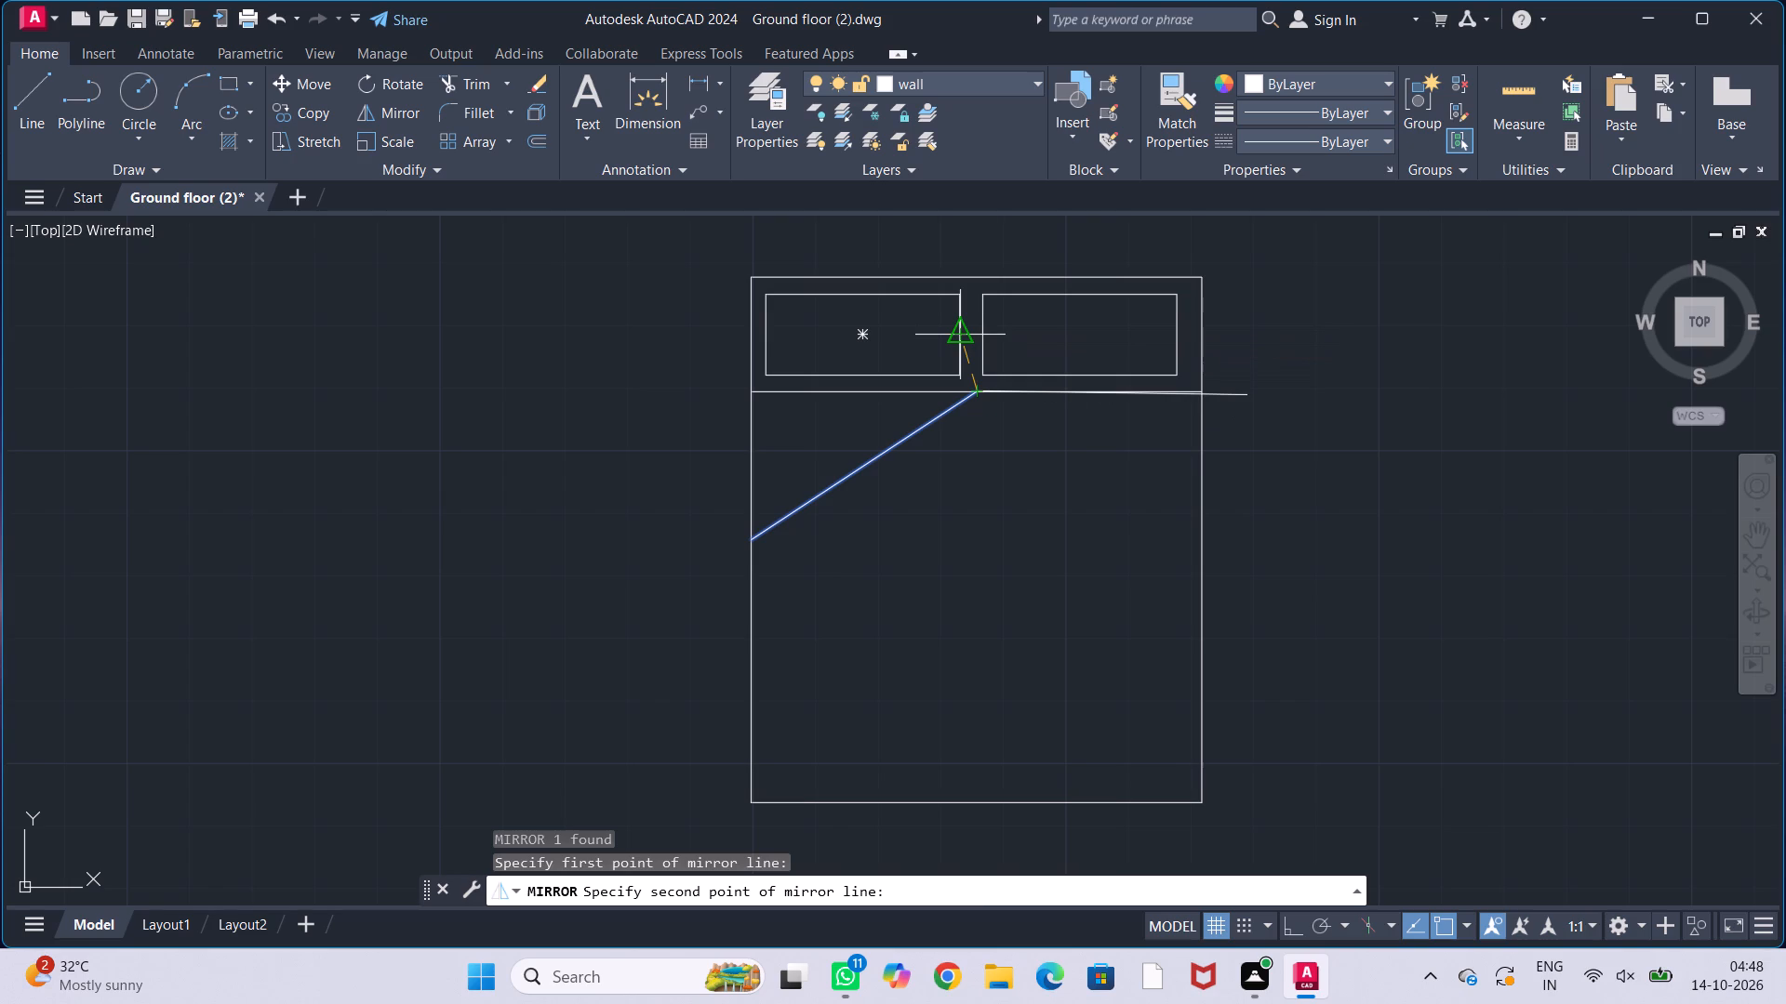
{"action": "key", "text": "F8"}
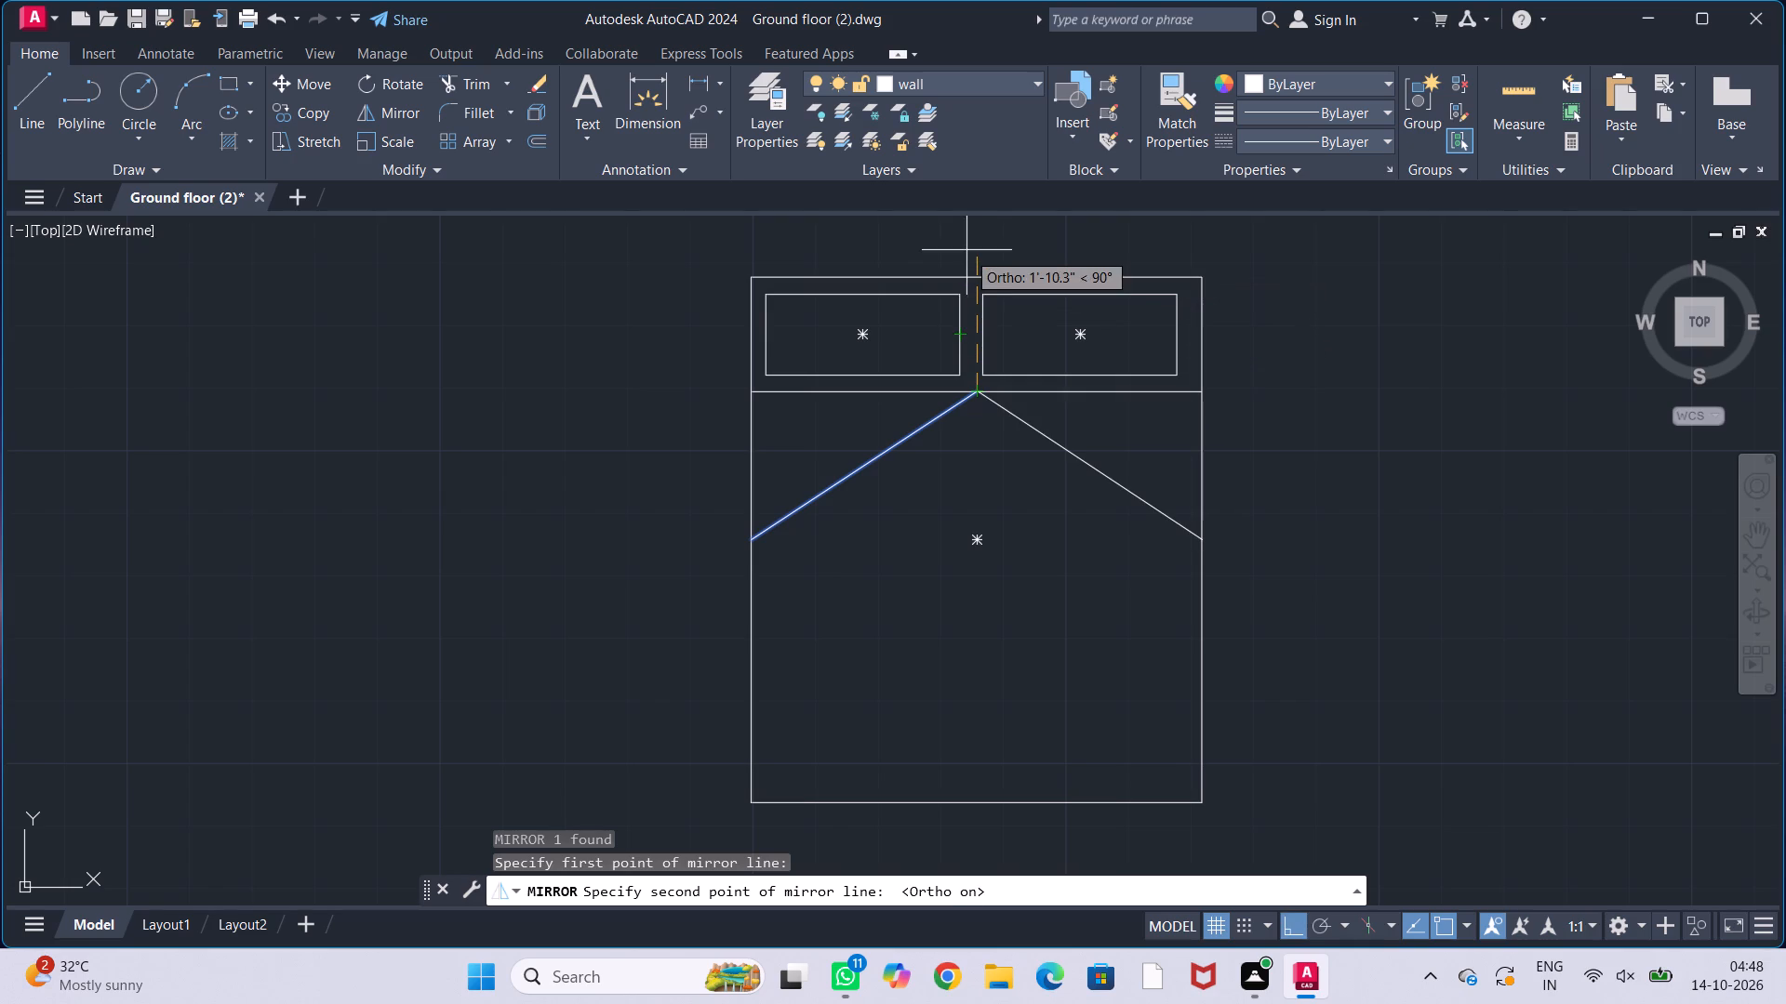
{"action": "left_click", "coordinate": [975, 239]}
{"action": "left_click_drag", "start_coordinate": [1020, 318], "coordinate": [975, 239]}
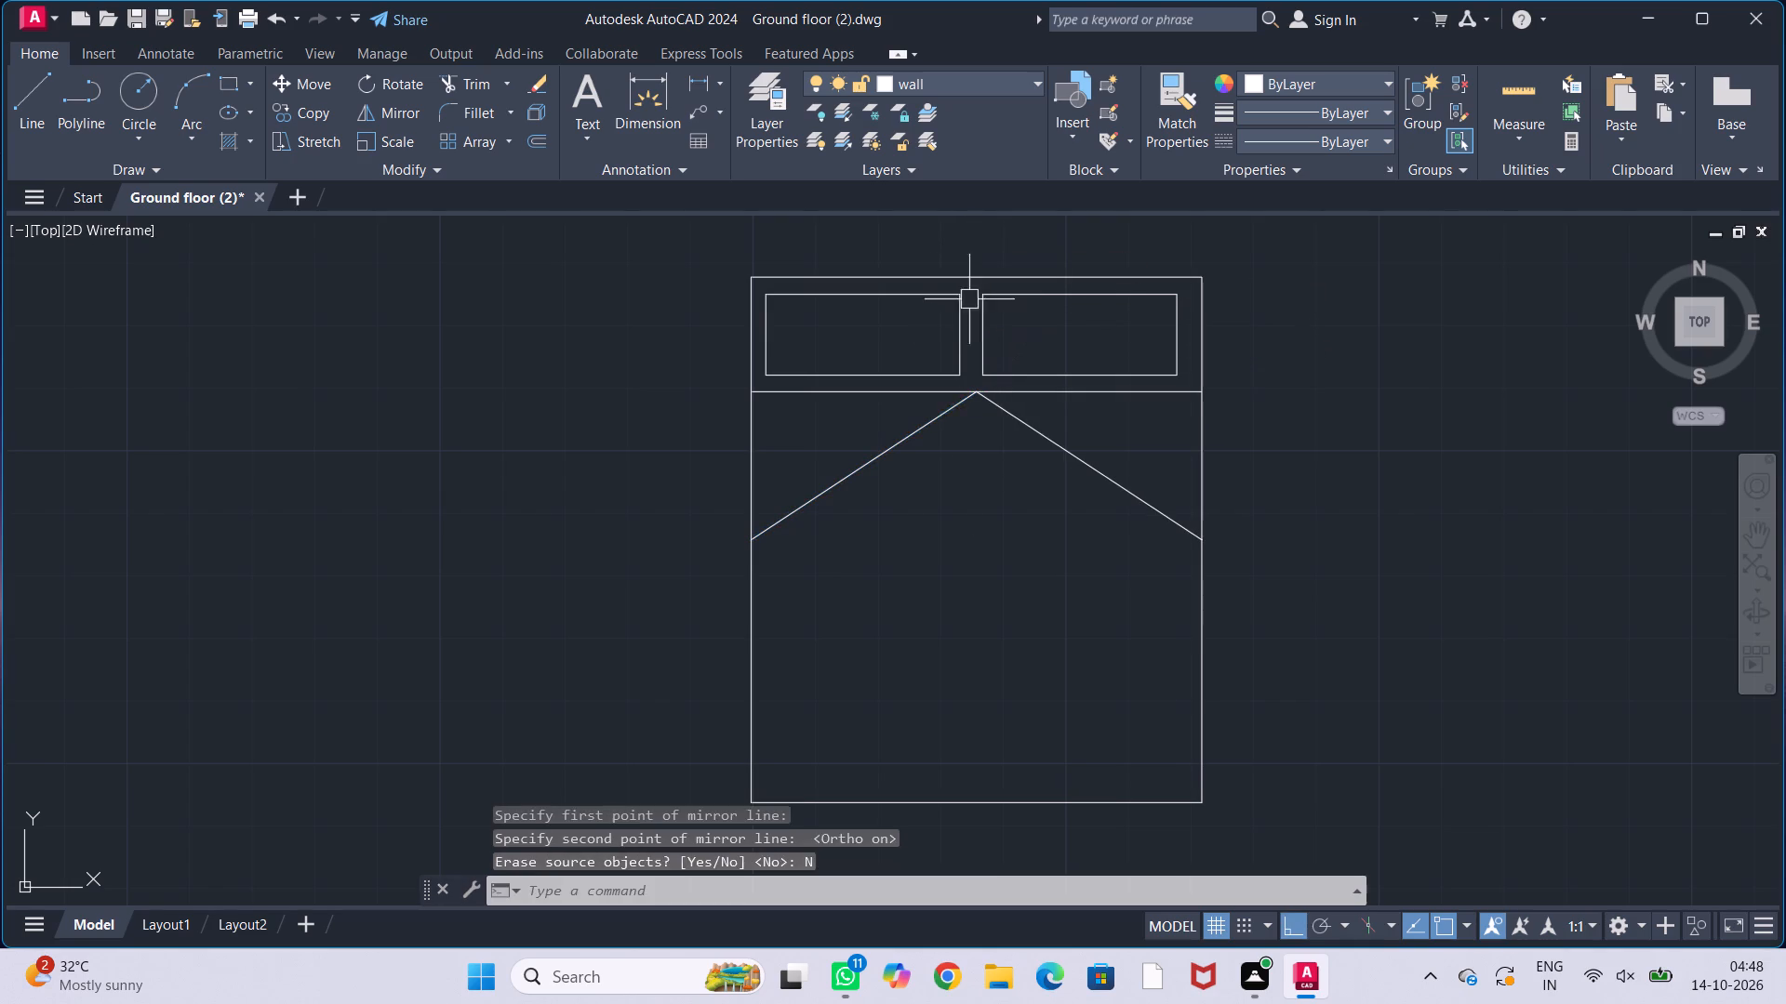
{"action": "key", "text": "Escape"}
{"action": "key", "text": "Escape"}
{"action": "key", "text": "Escape"}
{"action": "key", "text": "Escape"}
{"action": "key", "text": "Escape"}
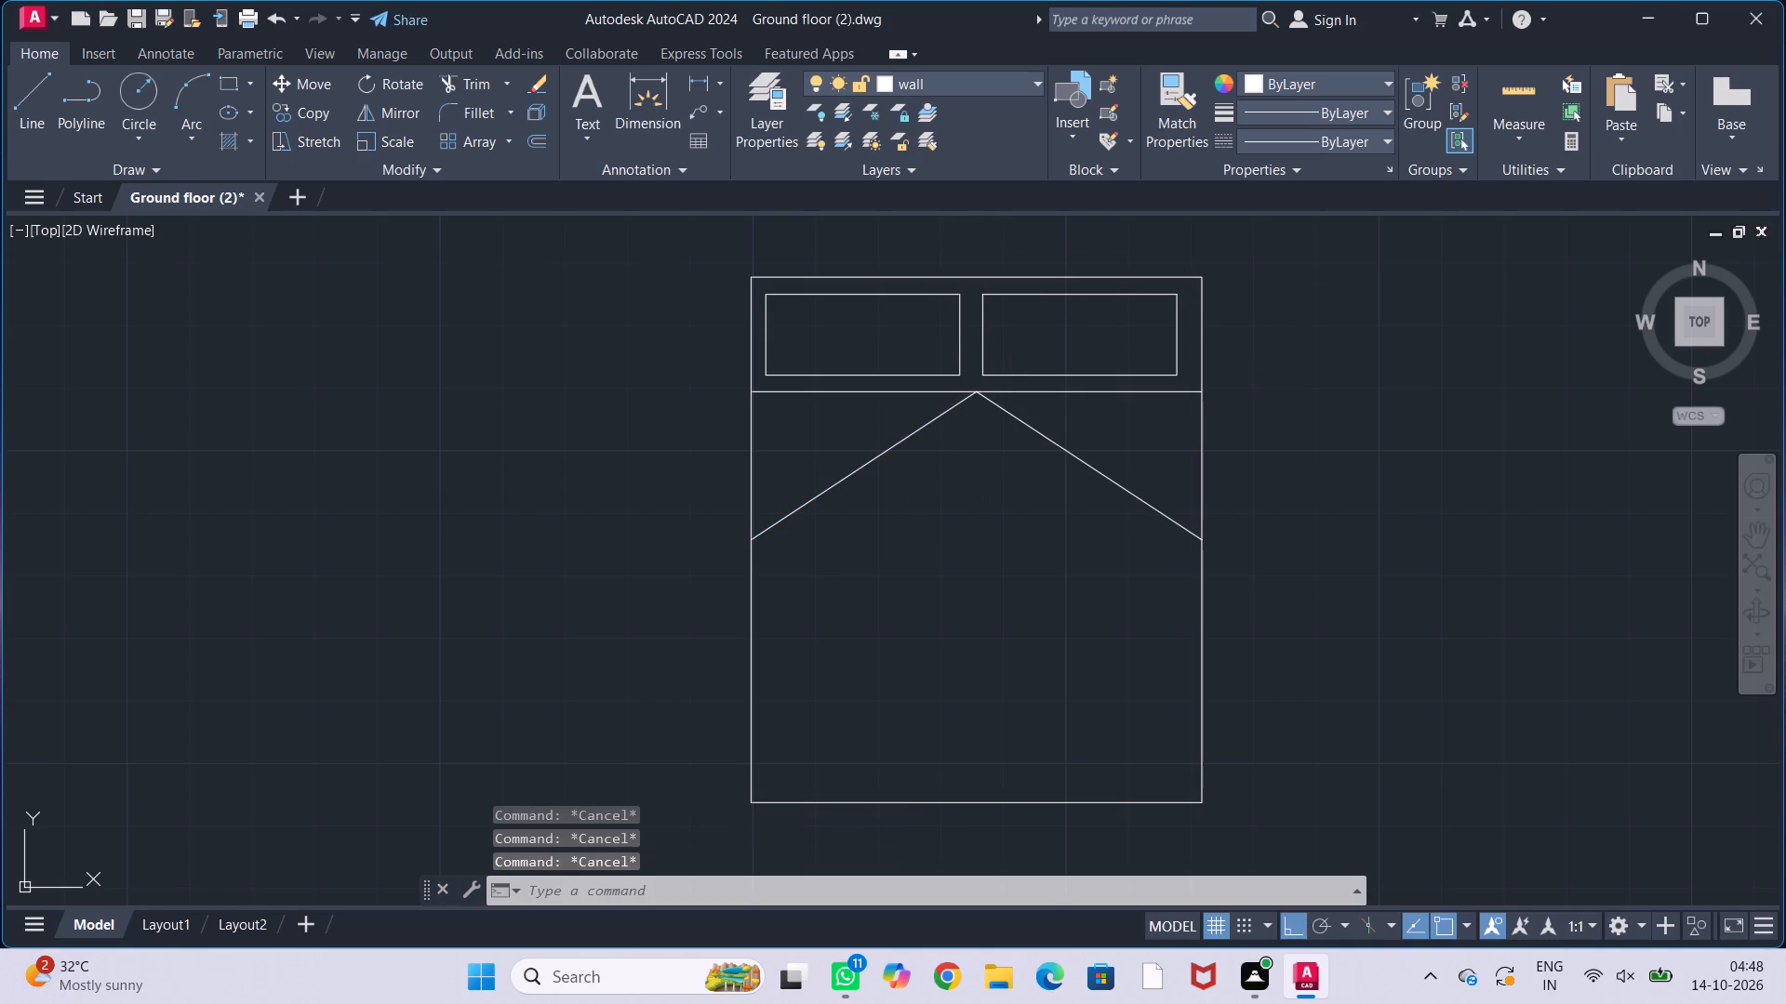
Draw a steeper line about 2'-9" long from the apex of the slanted lines down into the left half of the bed.
{"action": "key", "text": "l"}
{"action": "key", "text": "Return"}
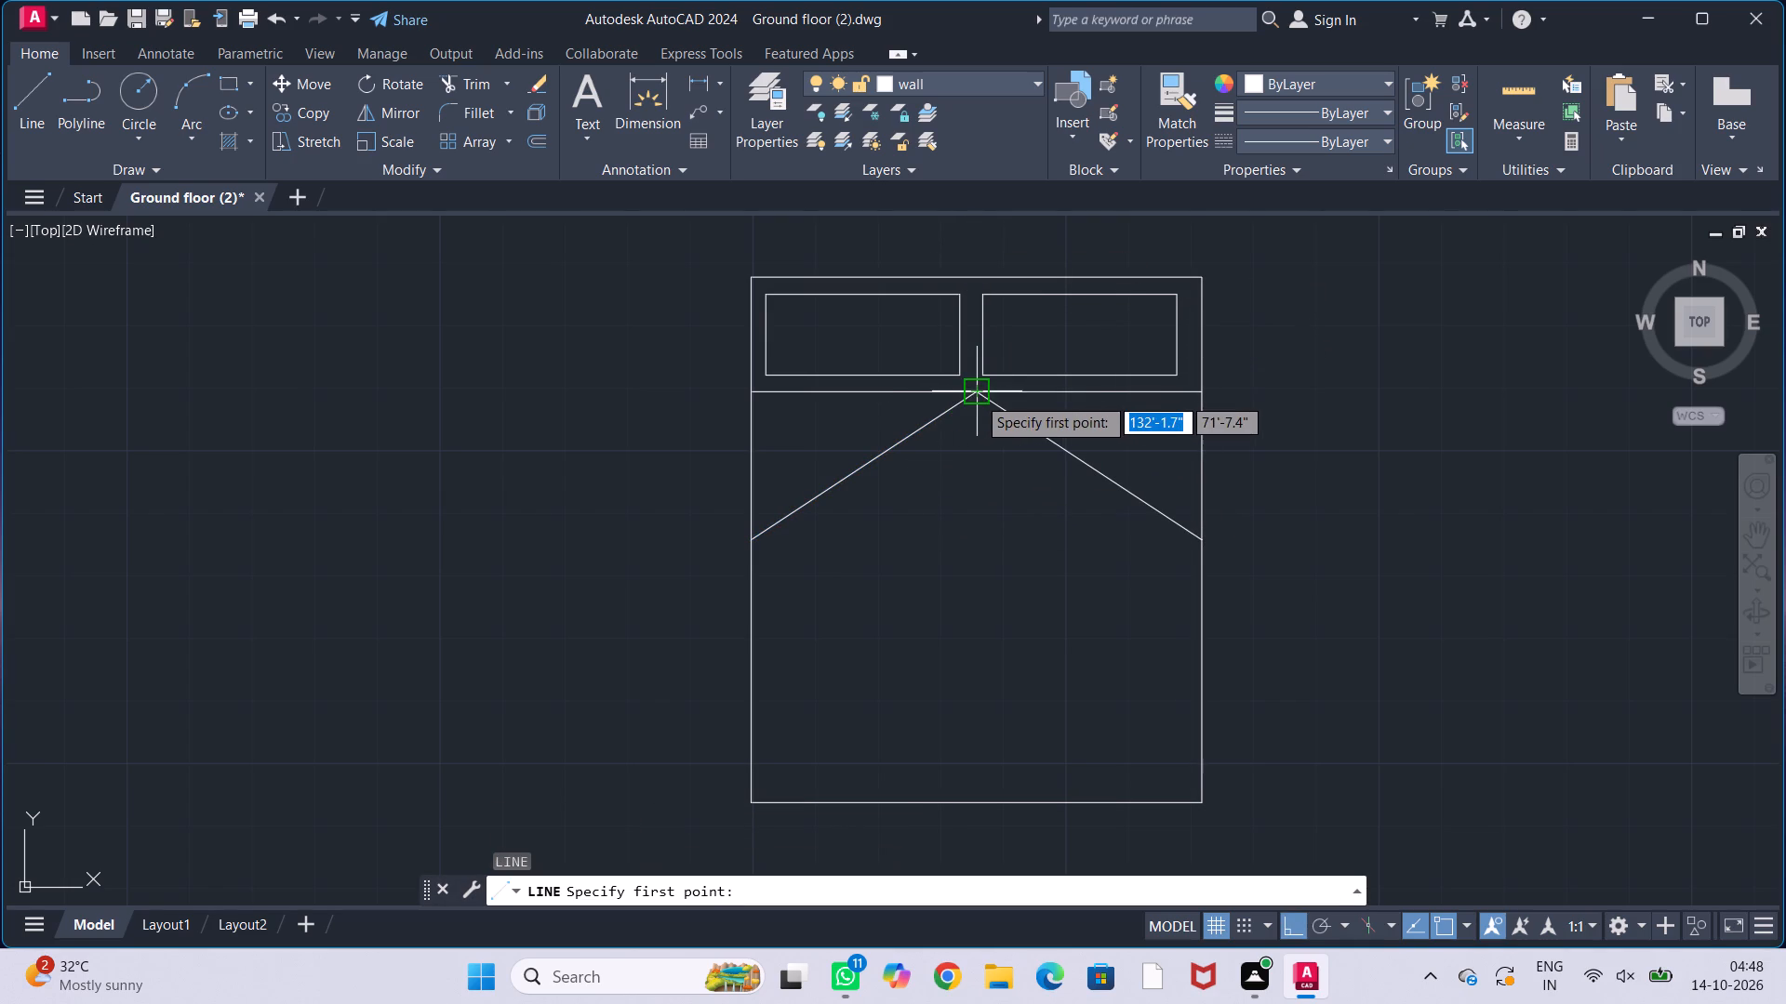
{"action": "left_click", "coordinate": [977, 394]}
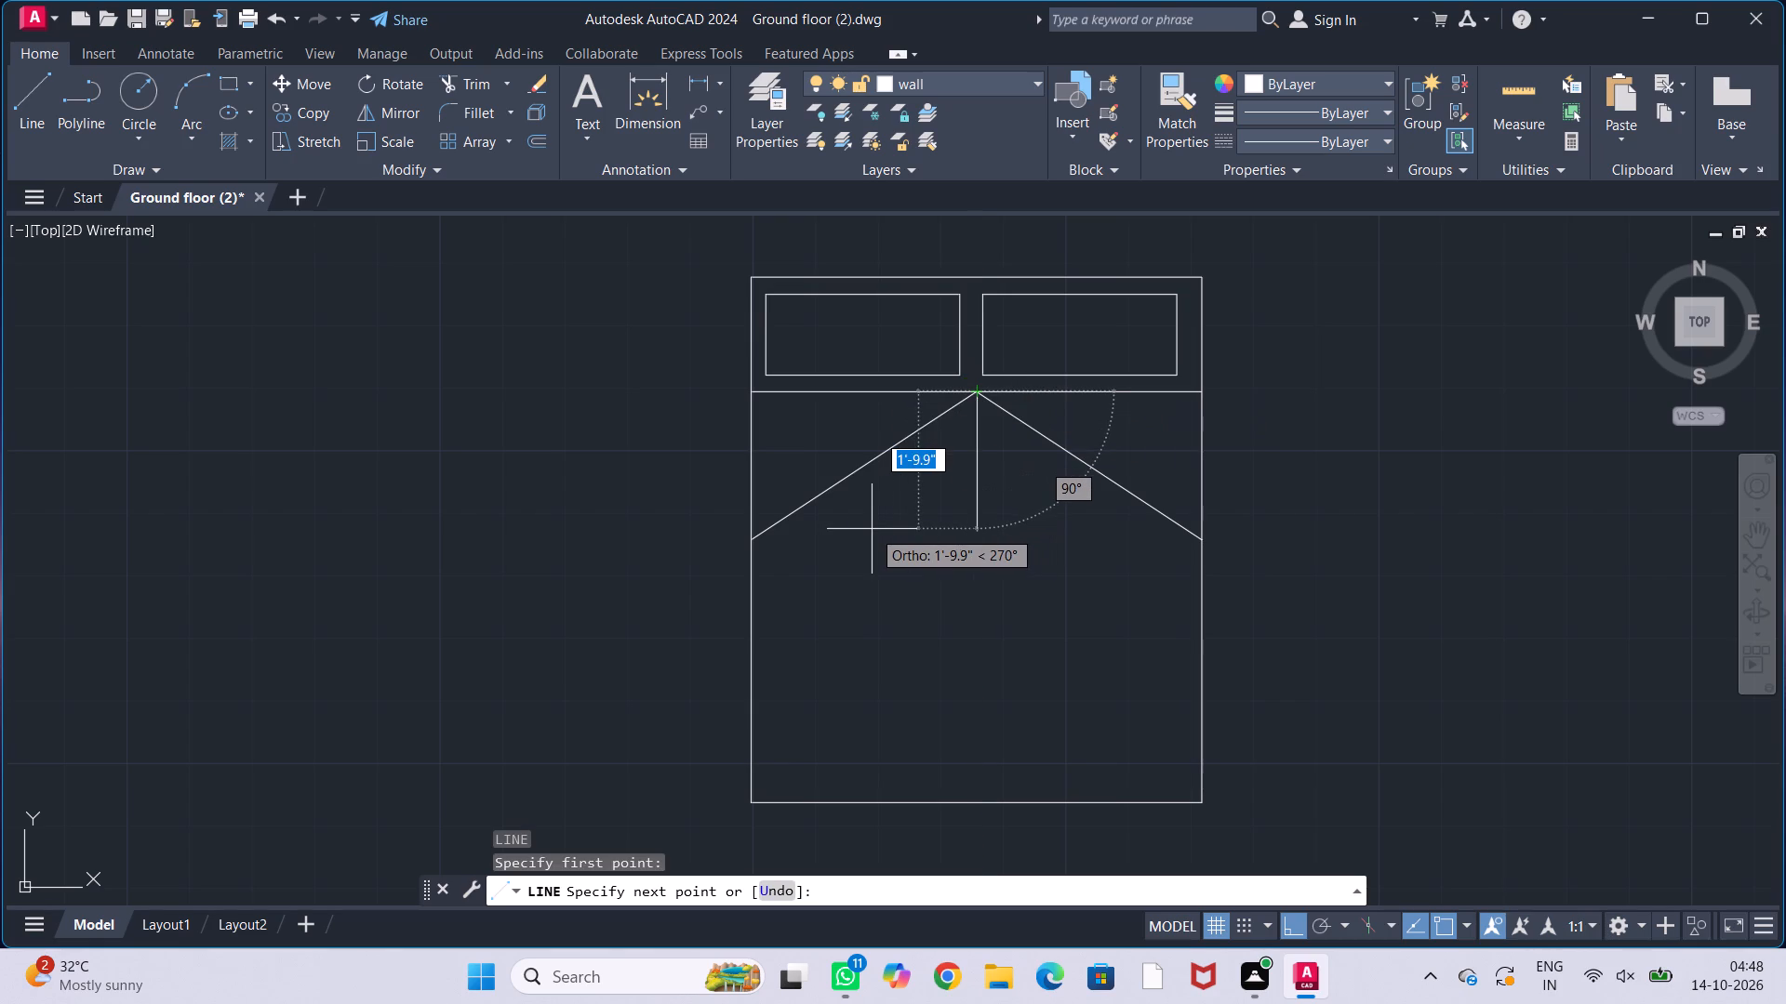
{"action": "key", "text": "F8"}
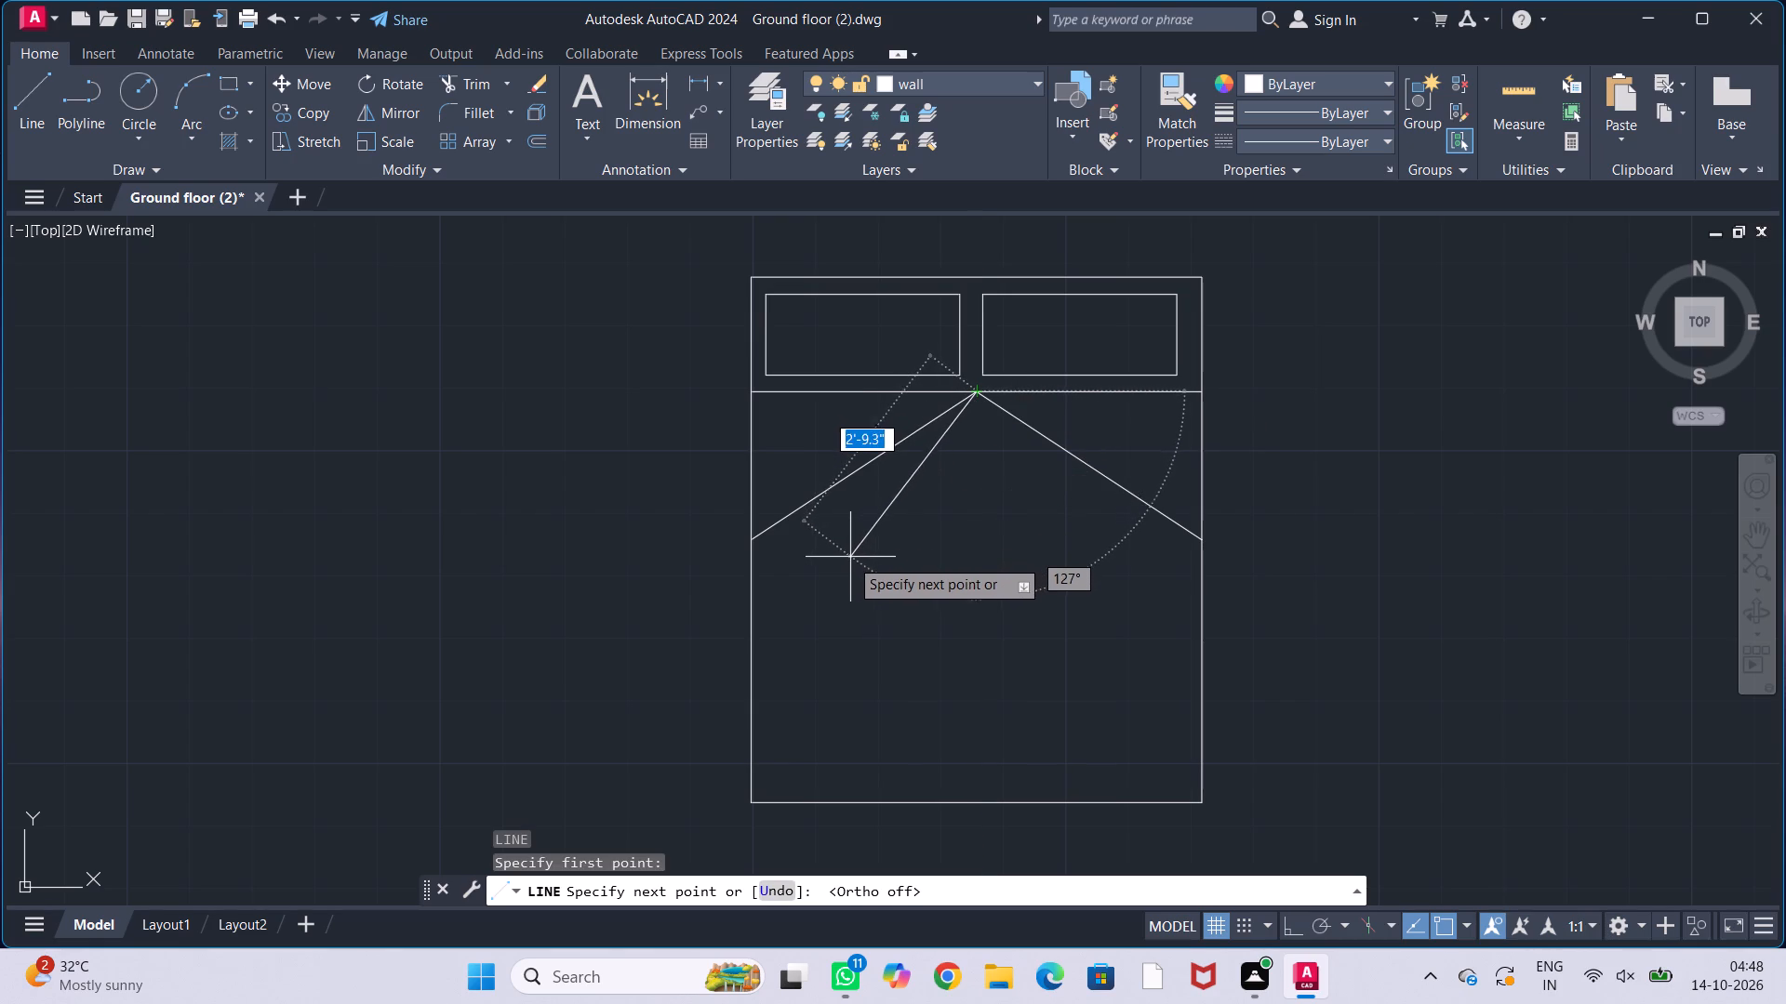
{"action": "left_click", "coordinate": [850, 561]}
{"action": "key", "text": "Escape"}
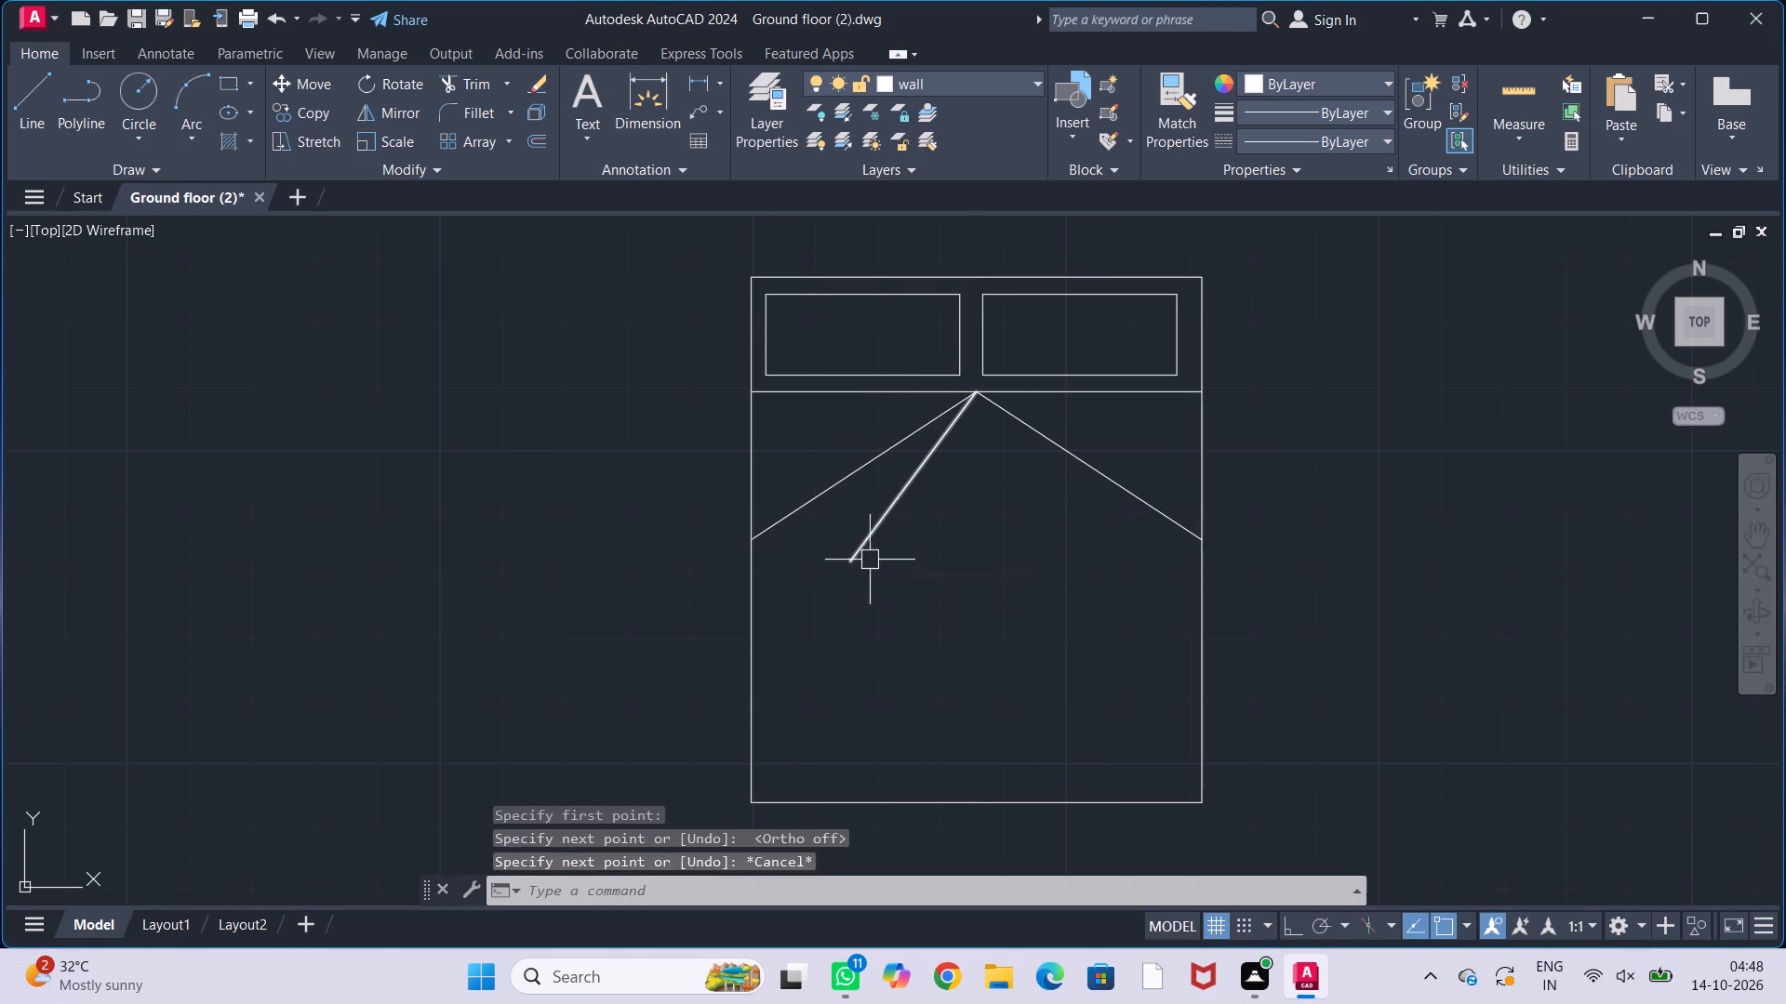
{"action": "key", "text": "Escape"}
{"action": "key", "text": "Escape"}
{"action": "key", "text": "Escape"}
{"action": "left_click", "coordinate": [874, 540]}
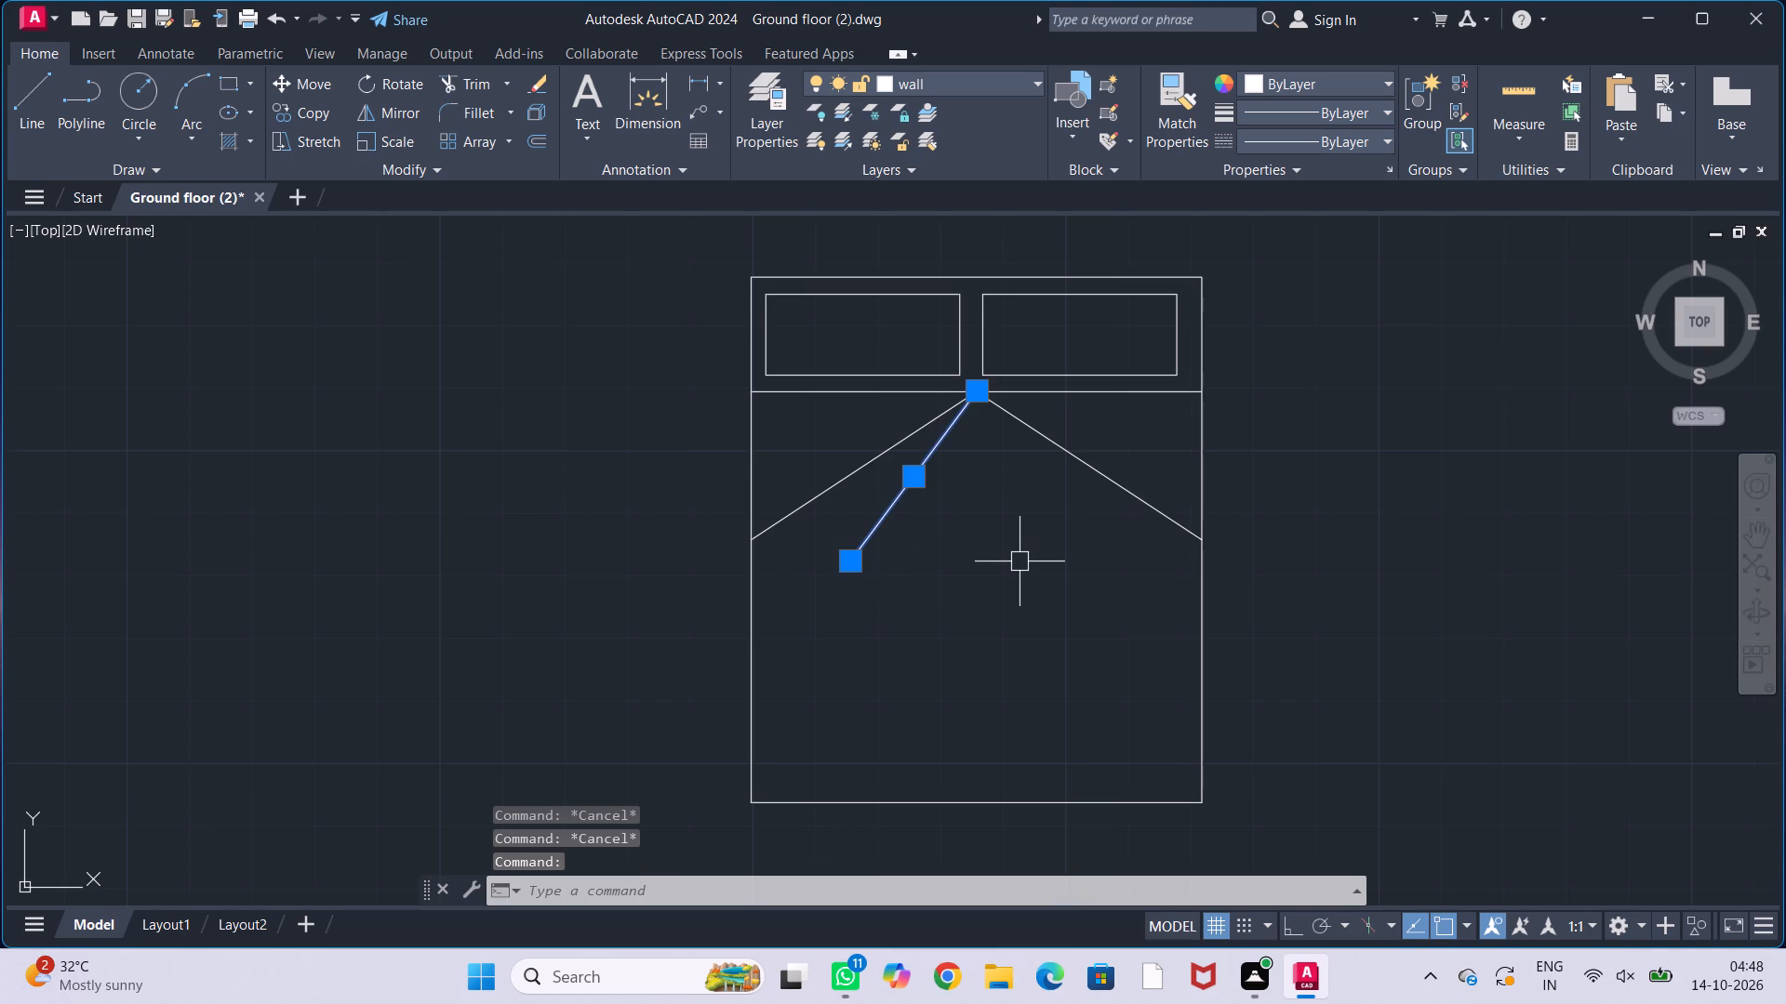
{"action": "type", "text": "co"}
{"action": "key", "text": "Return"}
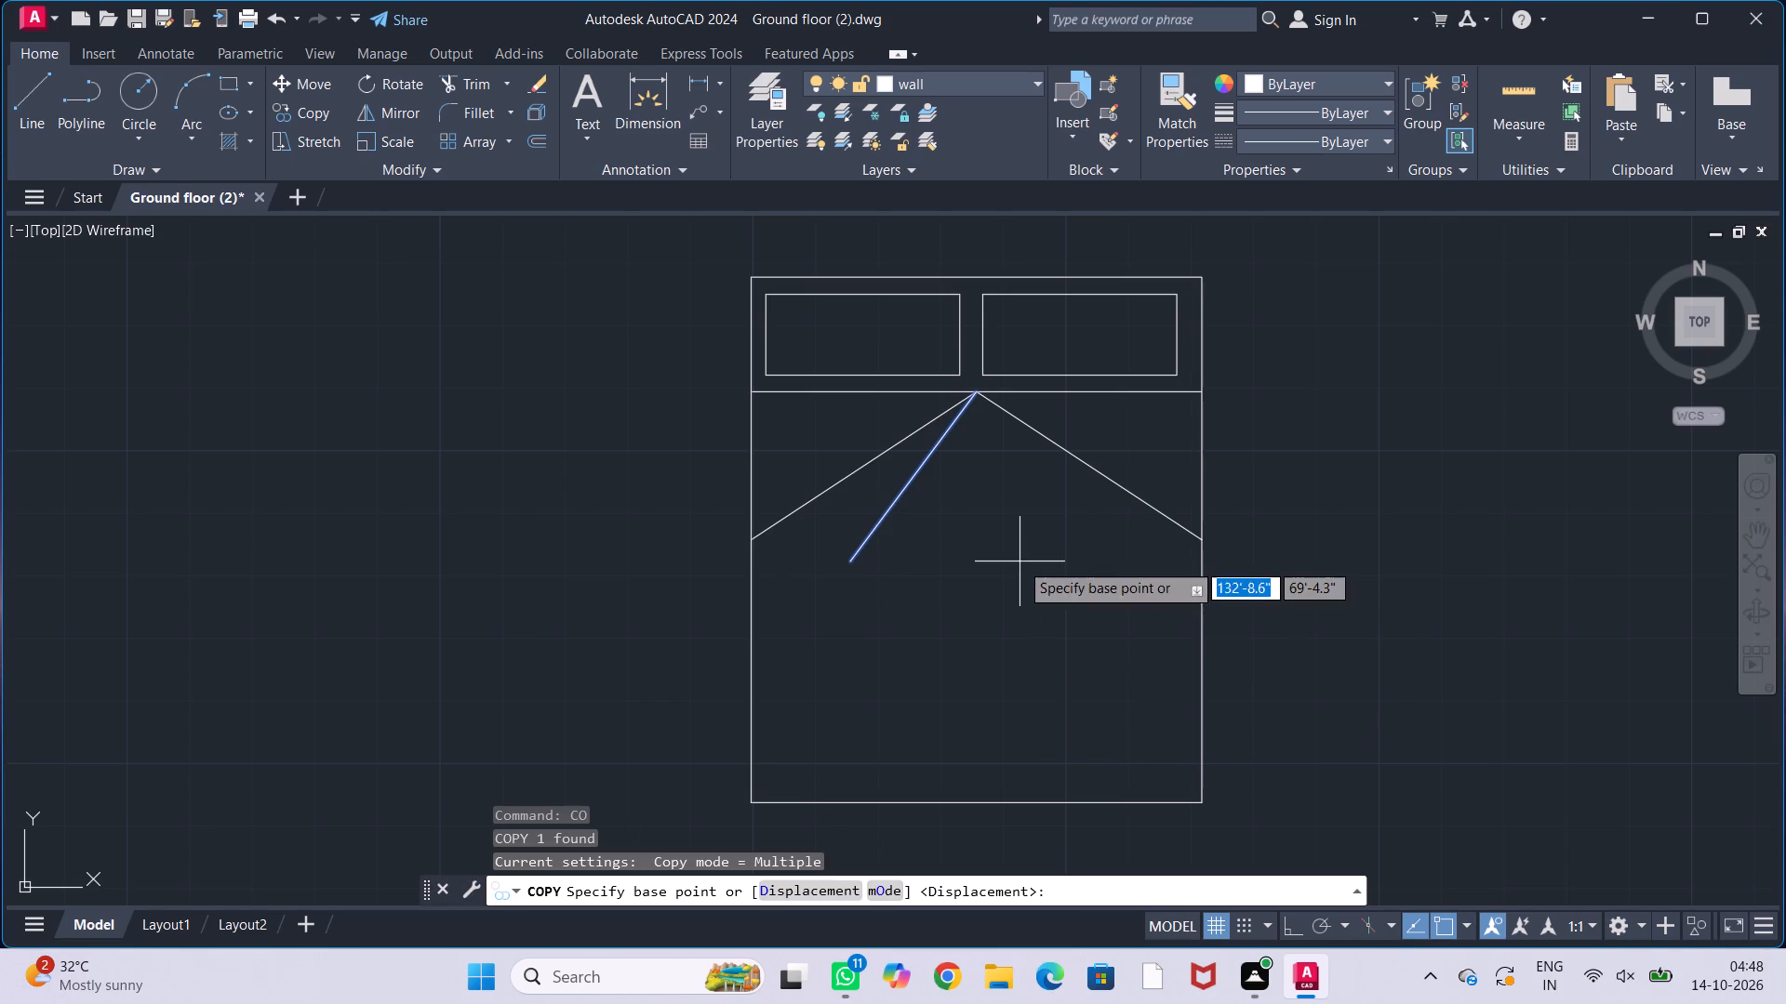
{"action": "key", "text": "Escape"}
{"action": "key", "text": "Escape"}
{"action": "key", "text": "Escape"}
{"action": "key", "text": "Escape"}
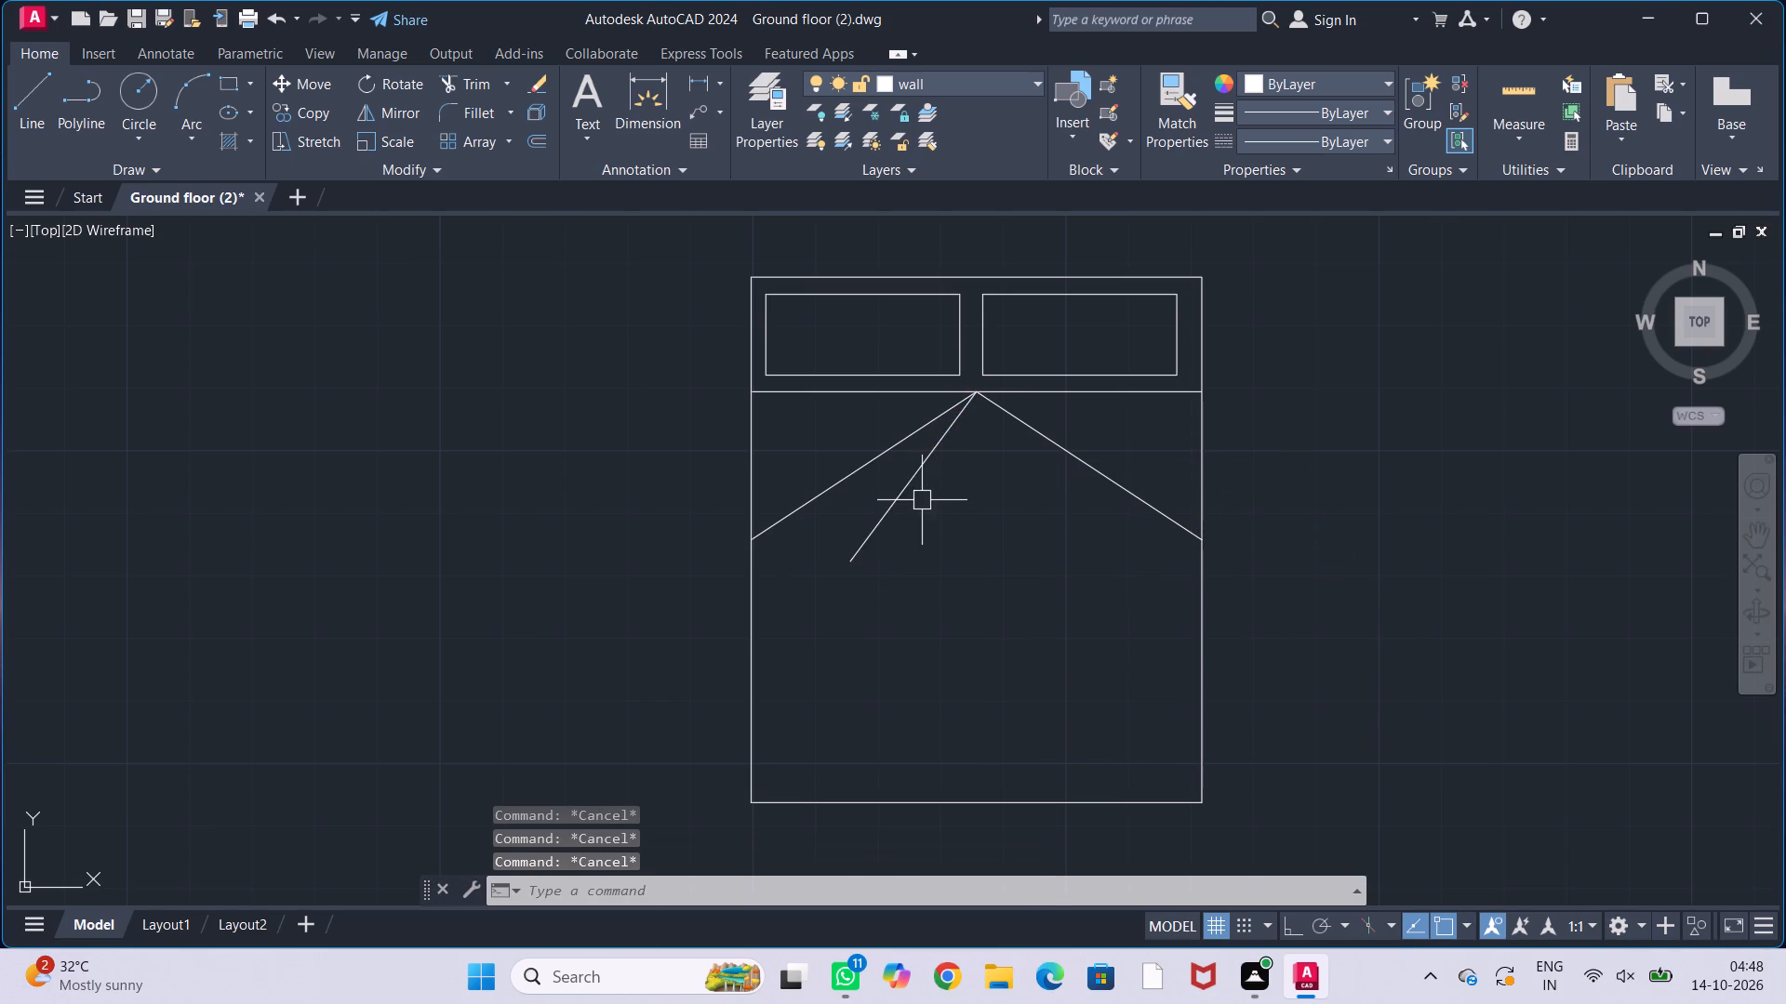
Mirror the steeper inner line about the bed's vertical centreline, keeping the original.
{"action": "left_click", "coordinate": [909, 495]}
{"action": "type", "text": "mi"}
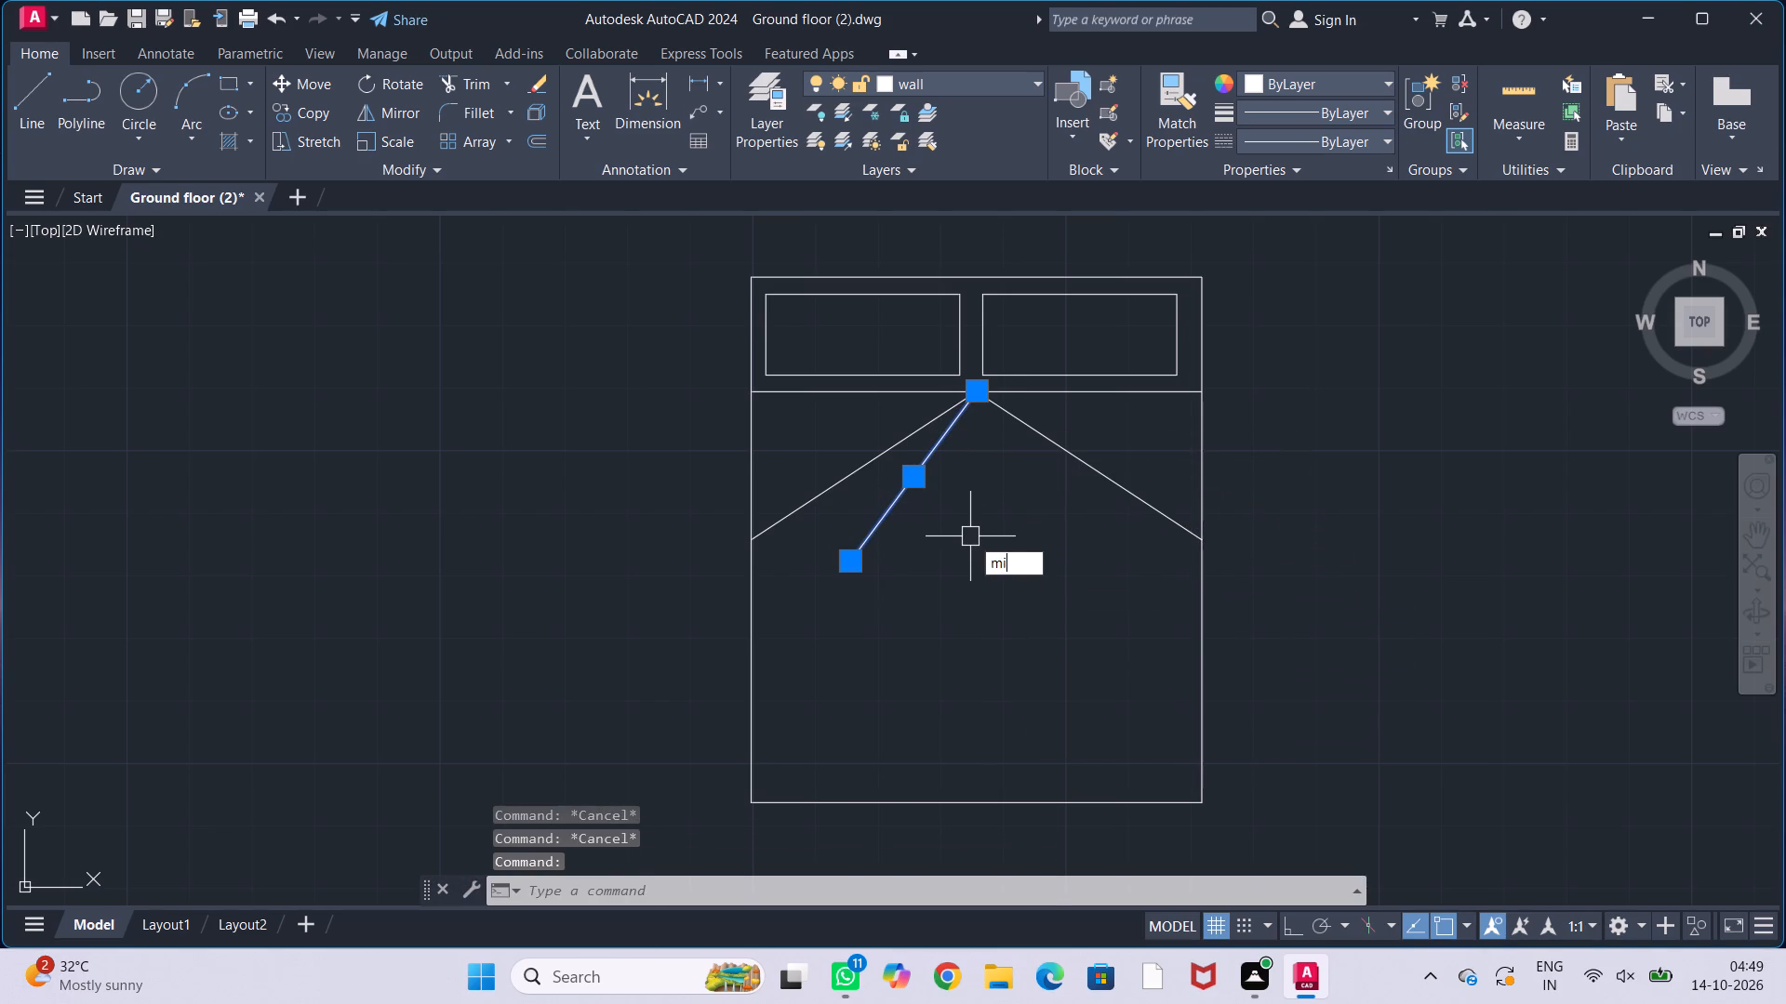
{"action": "key", "text": "Return"}
{"action": "left_click", "coordinate": [975, 403]}
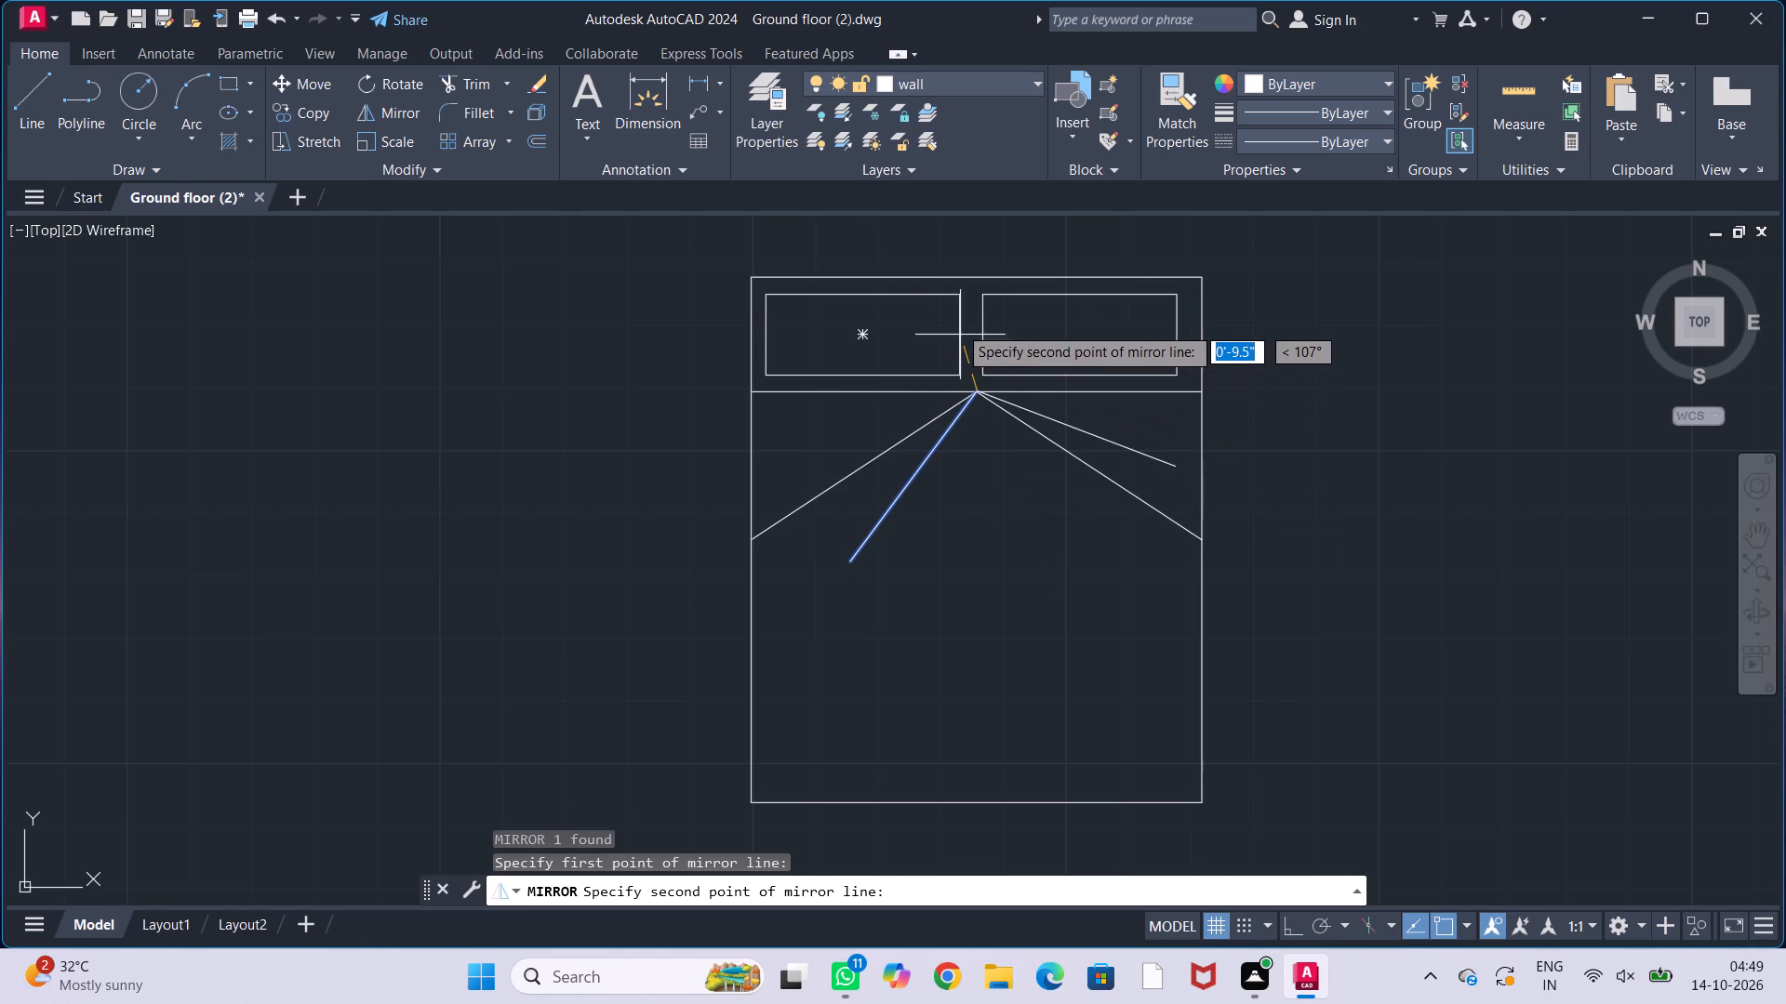
{"action": "key", "text": "F9"}
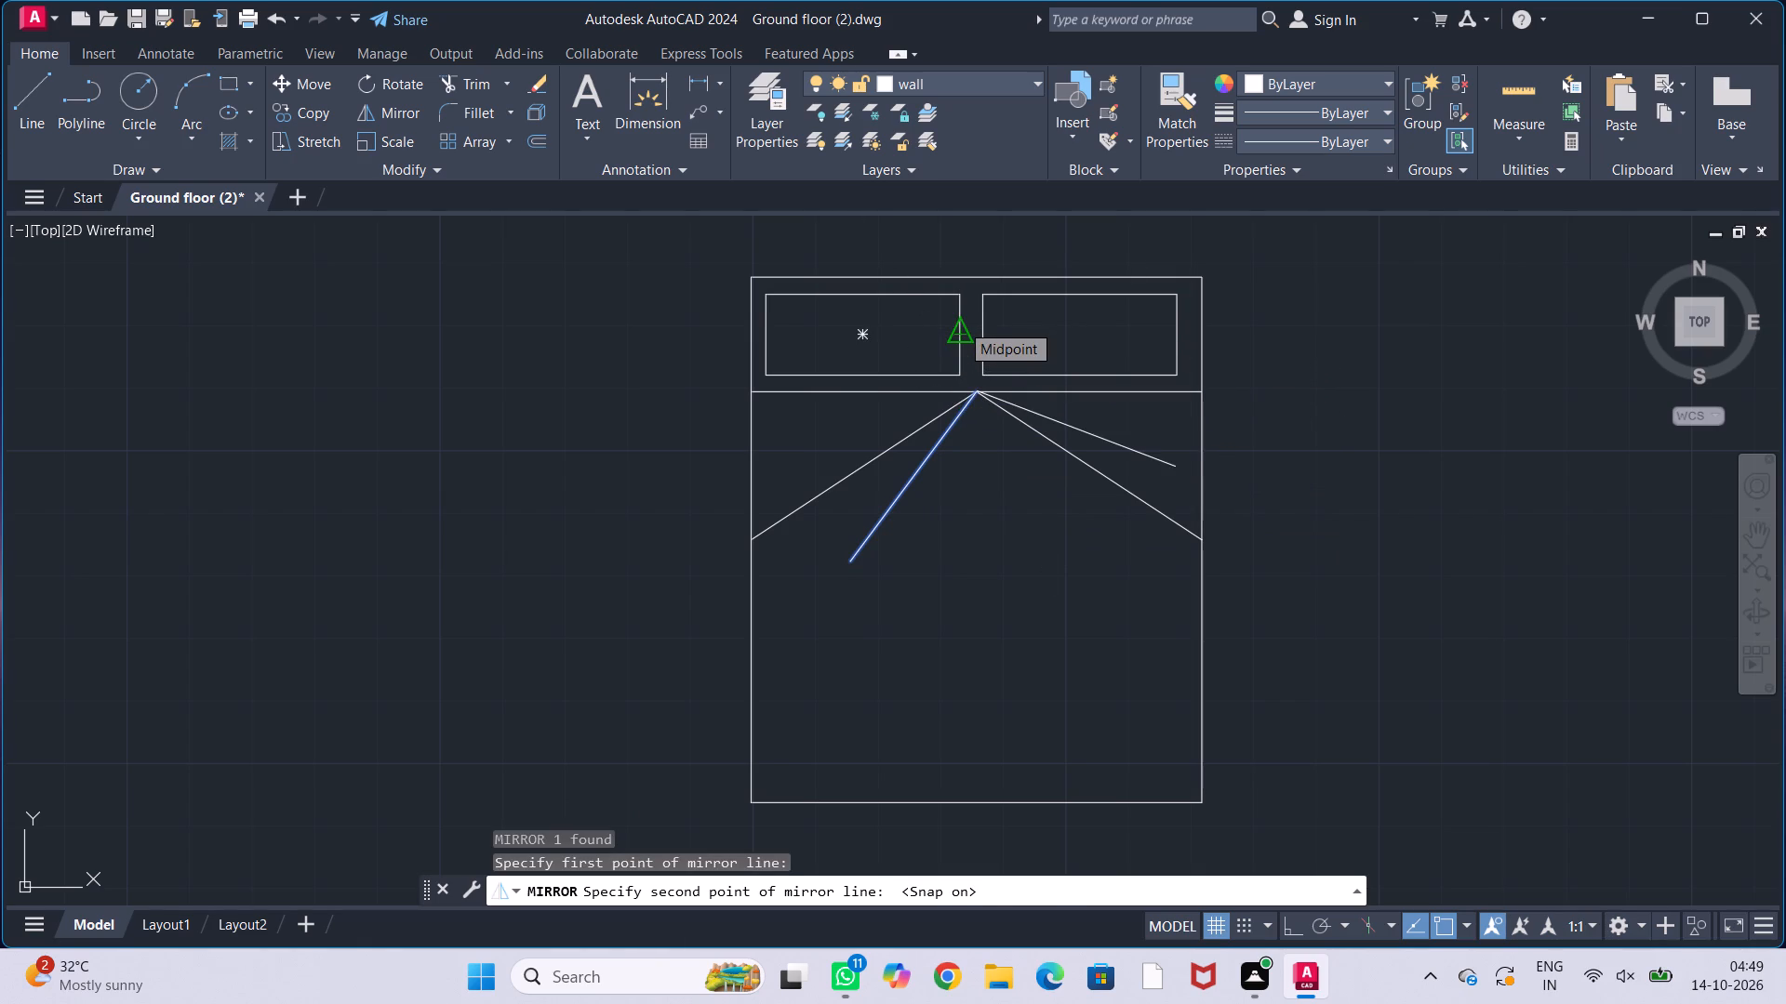
{"action": "key", "text": "alt+F9"}
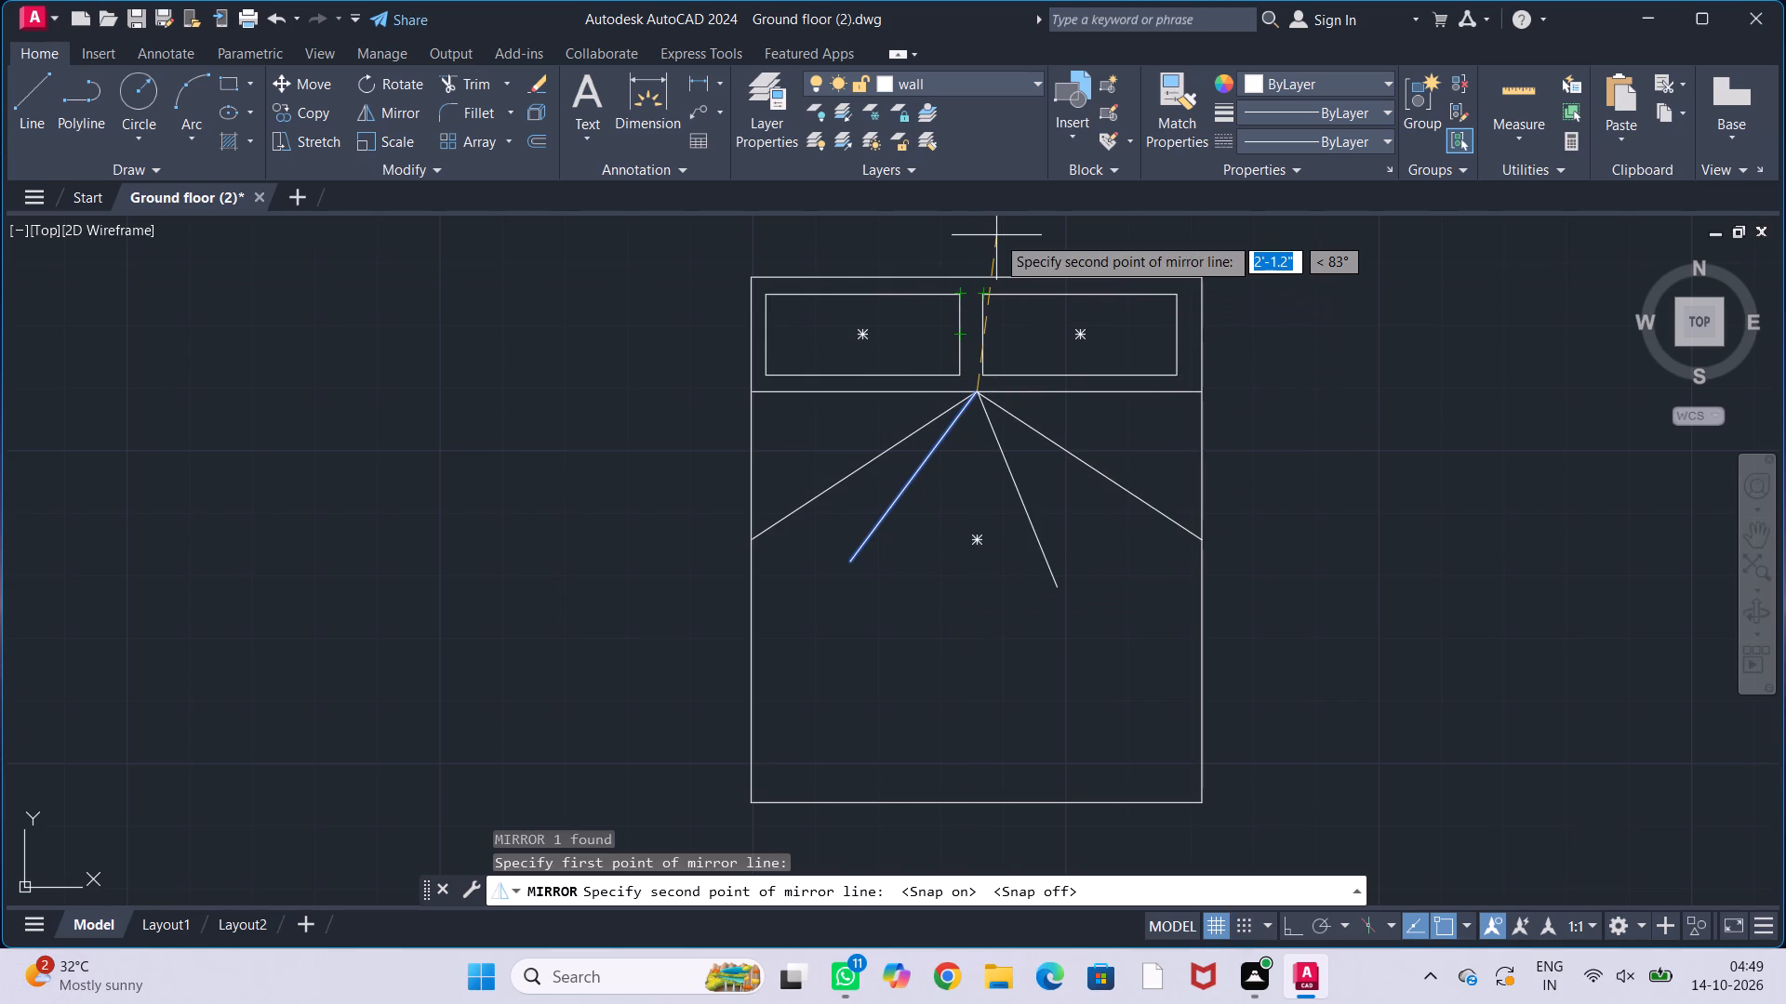
{"action": "key", "text": "F8"}
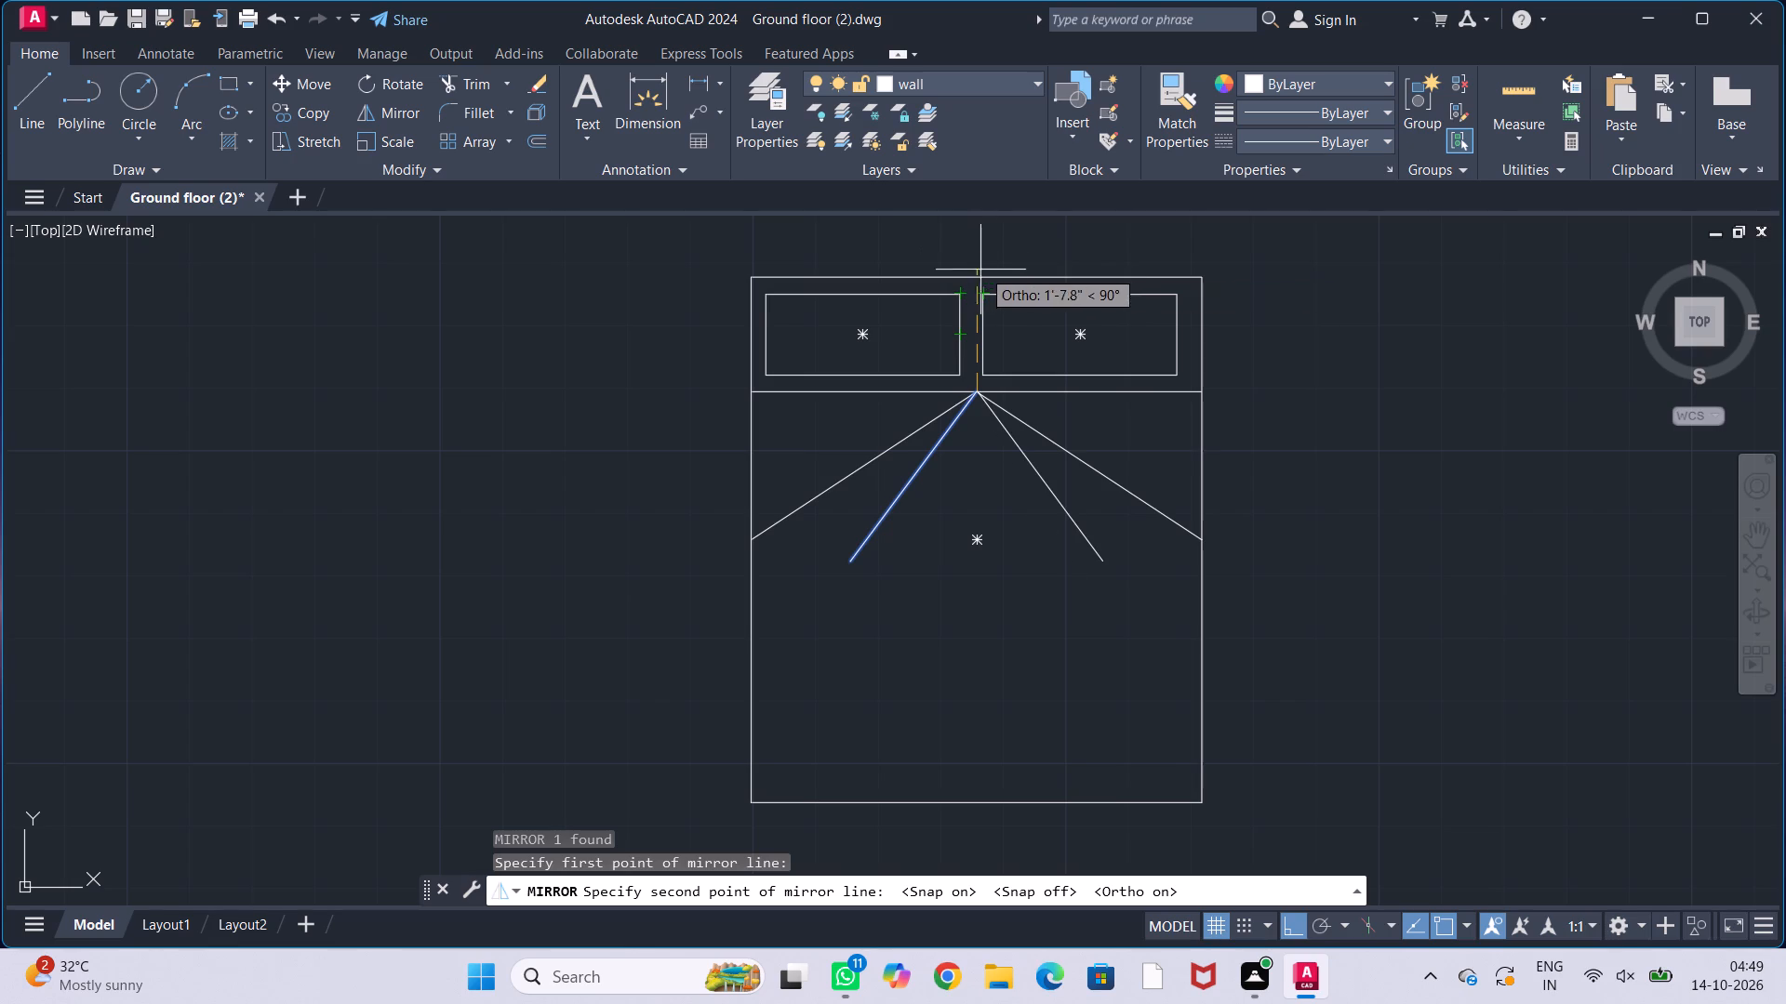
{"action": "left_click", "coordinate": [976, 274]}
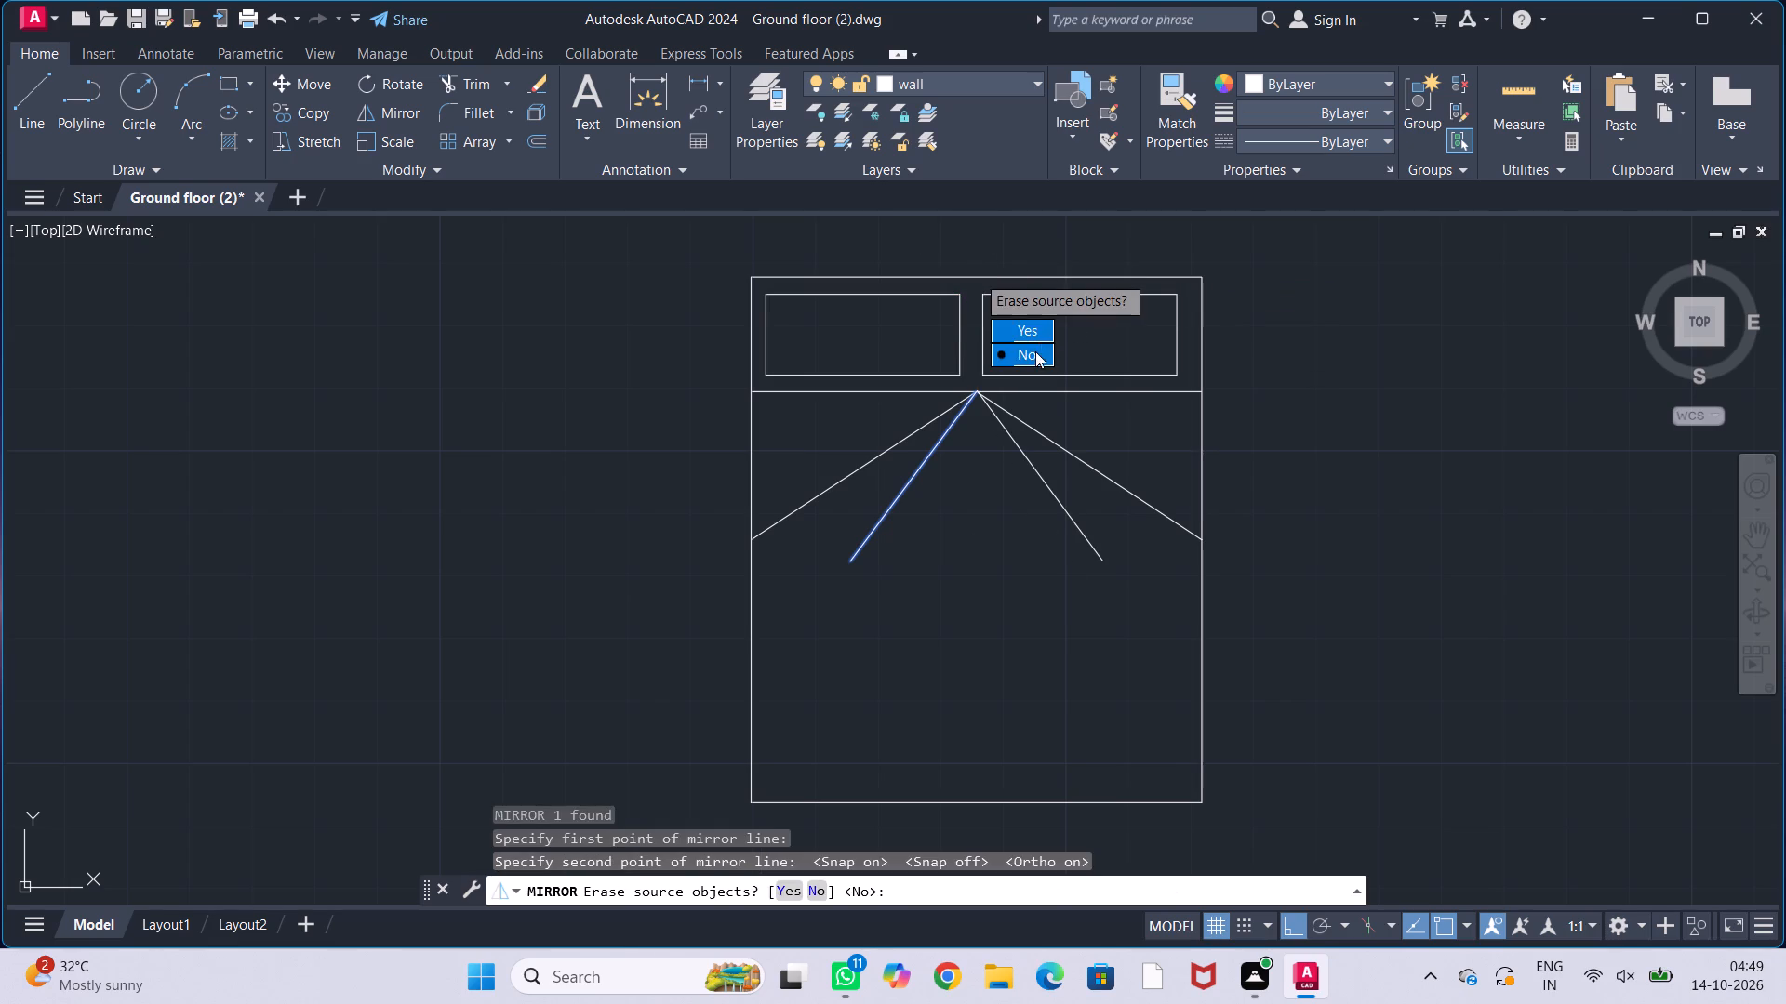
{"action": "left_click_drag", "start_coordinate": [1035, 351], "coordinate": [976, 274]}
{"action": "key", "text": "grave"}
{"action": "key", "text": "grave"}
{"action": "key", "text": "grave"}
{"action": "key", "text": "grave"}
{"action": "key", "text": "grave"}
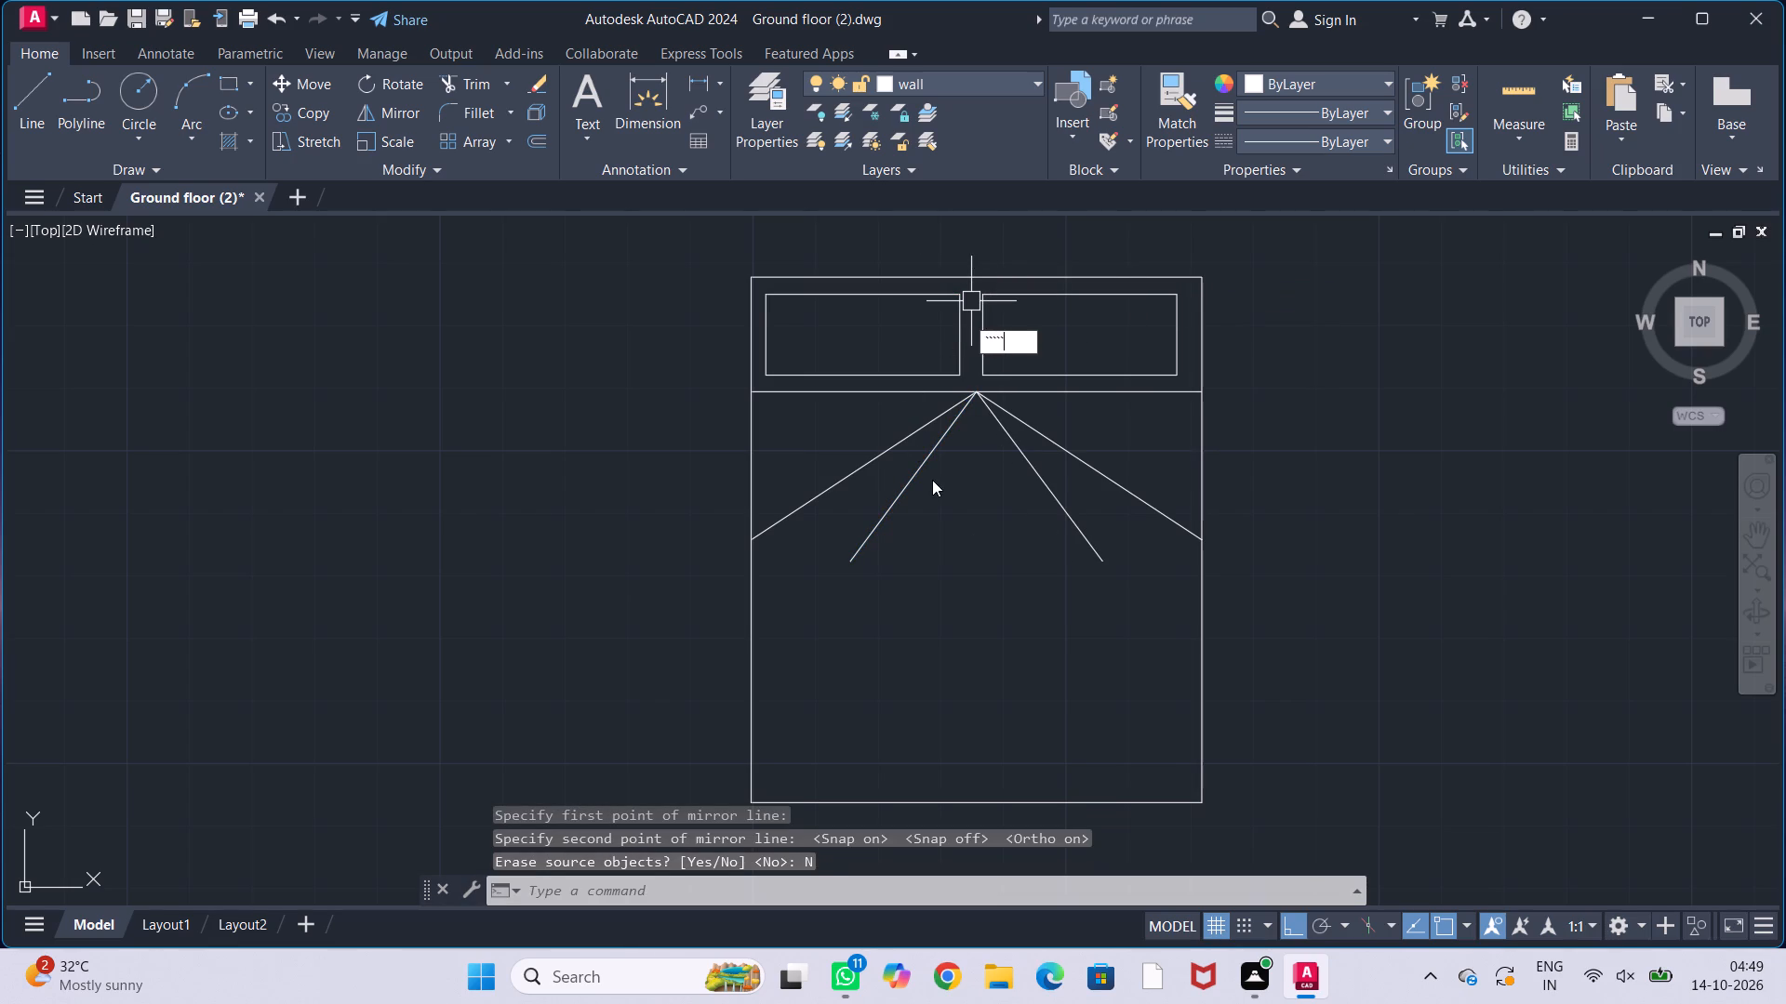
{"action": "key", "text": "Escape"}
{"action": "key", "text": "Escape"}
{"action": "key", "text": "Escape"}
{"action": "key", "text": "Escape"}
Draw a three-point arc from the left outer line's lower end through the left inner line's end to about 2'-1" below it.
{"action": "middle_click_drag", "start_coordinate": [949, 509], "coordinate": [919, 447]}
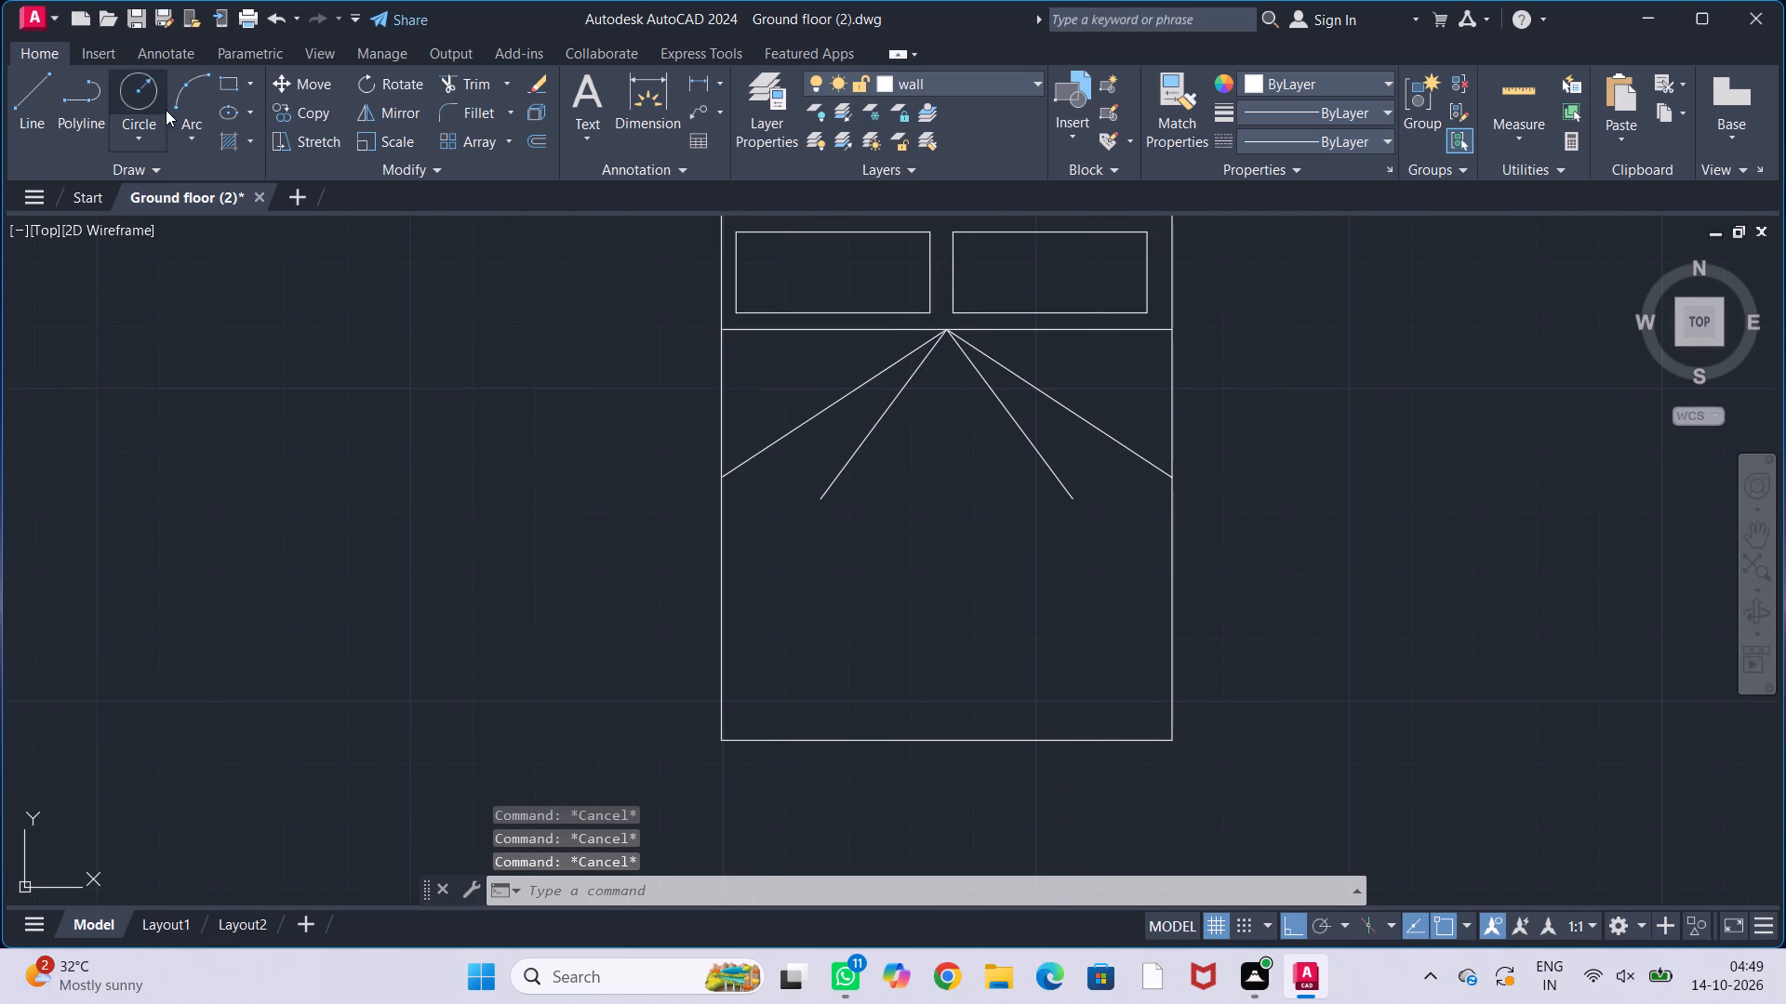
{"action": "left_click", "coordinate": [178, 92]}
{"action": "left_click", "coordinate": [716, 473]}
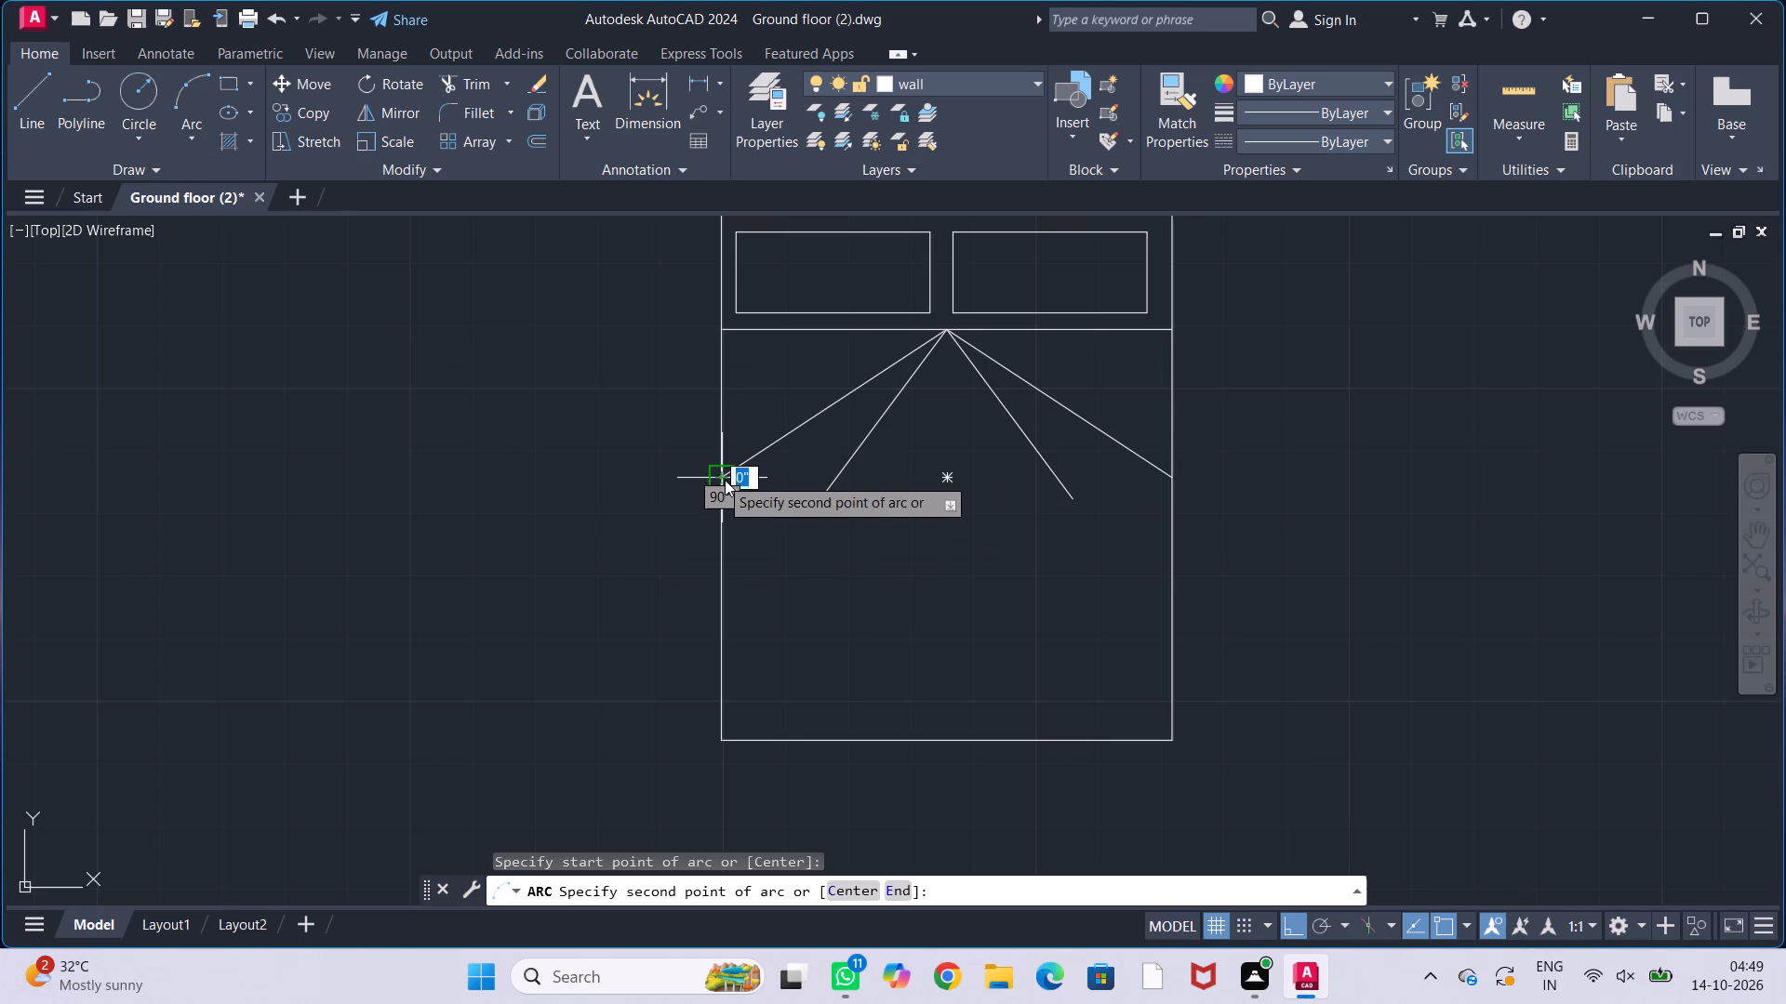
{"action": "left_click", "coordinate": [818, 500]}
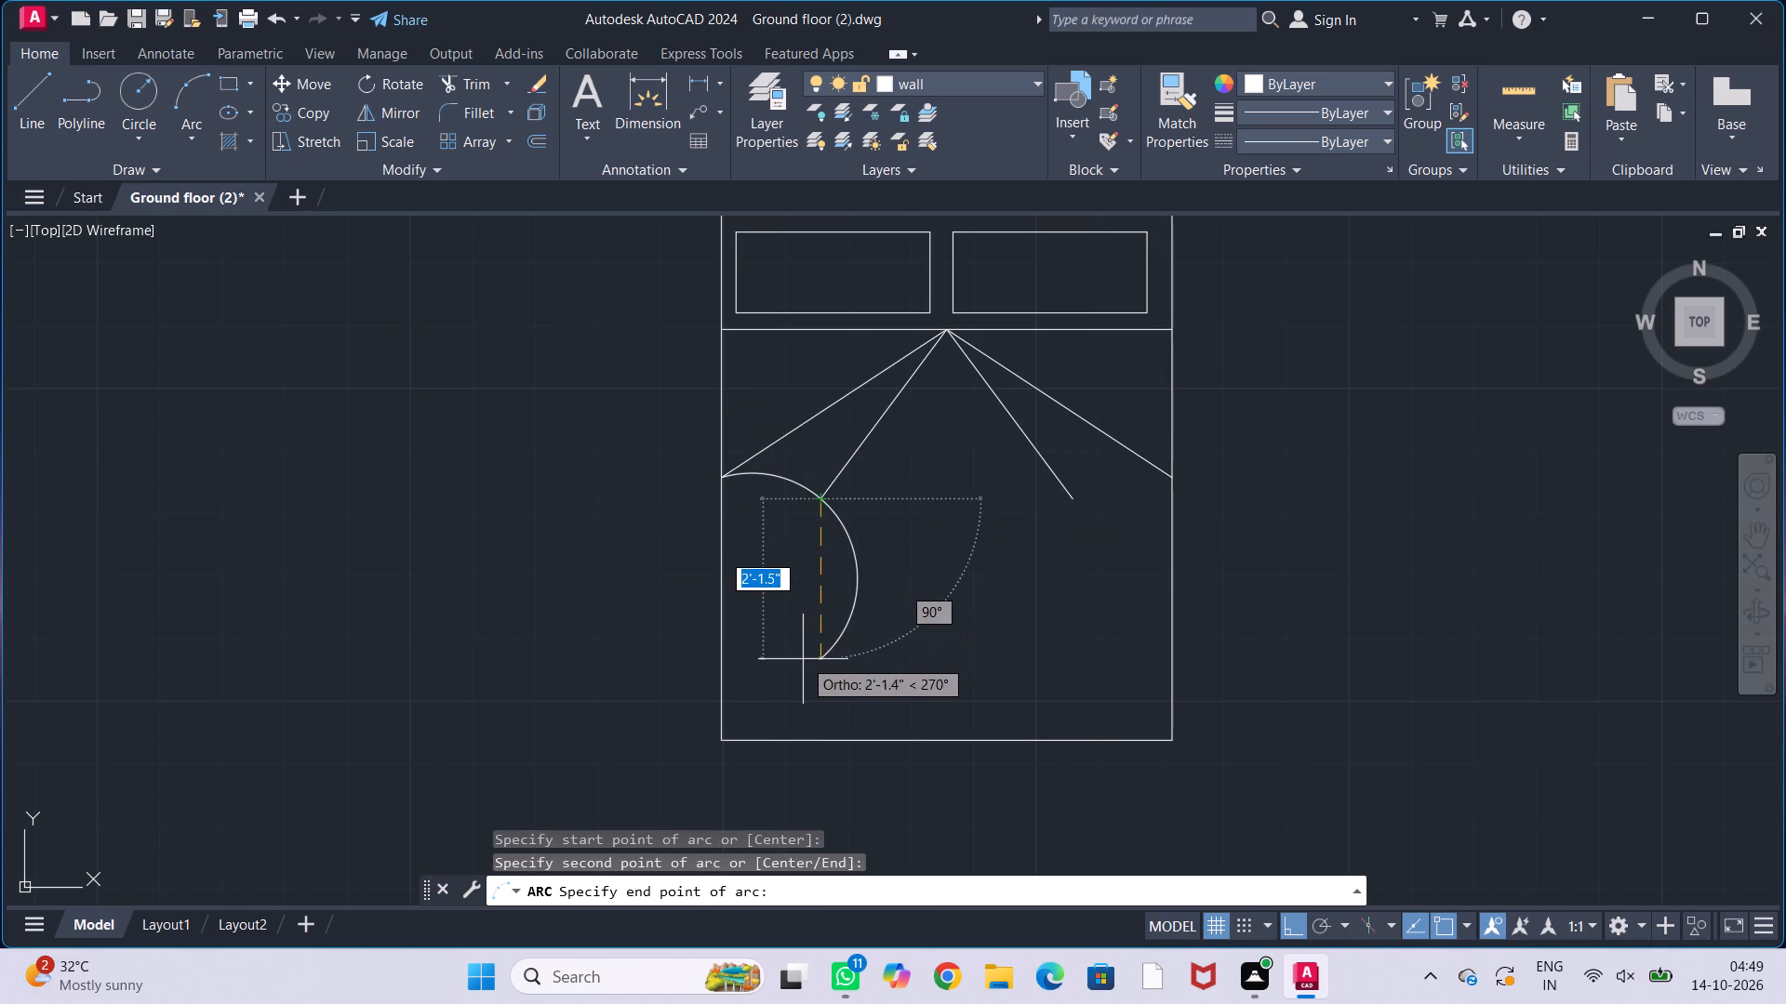
{"action": "left_click", "coordinate": [803, 659]}
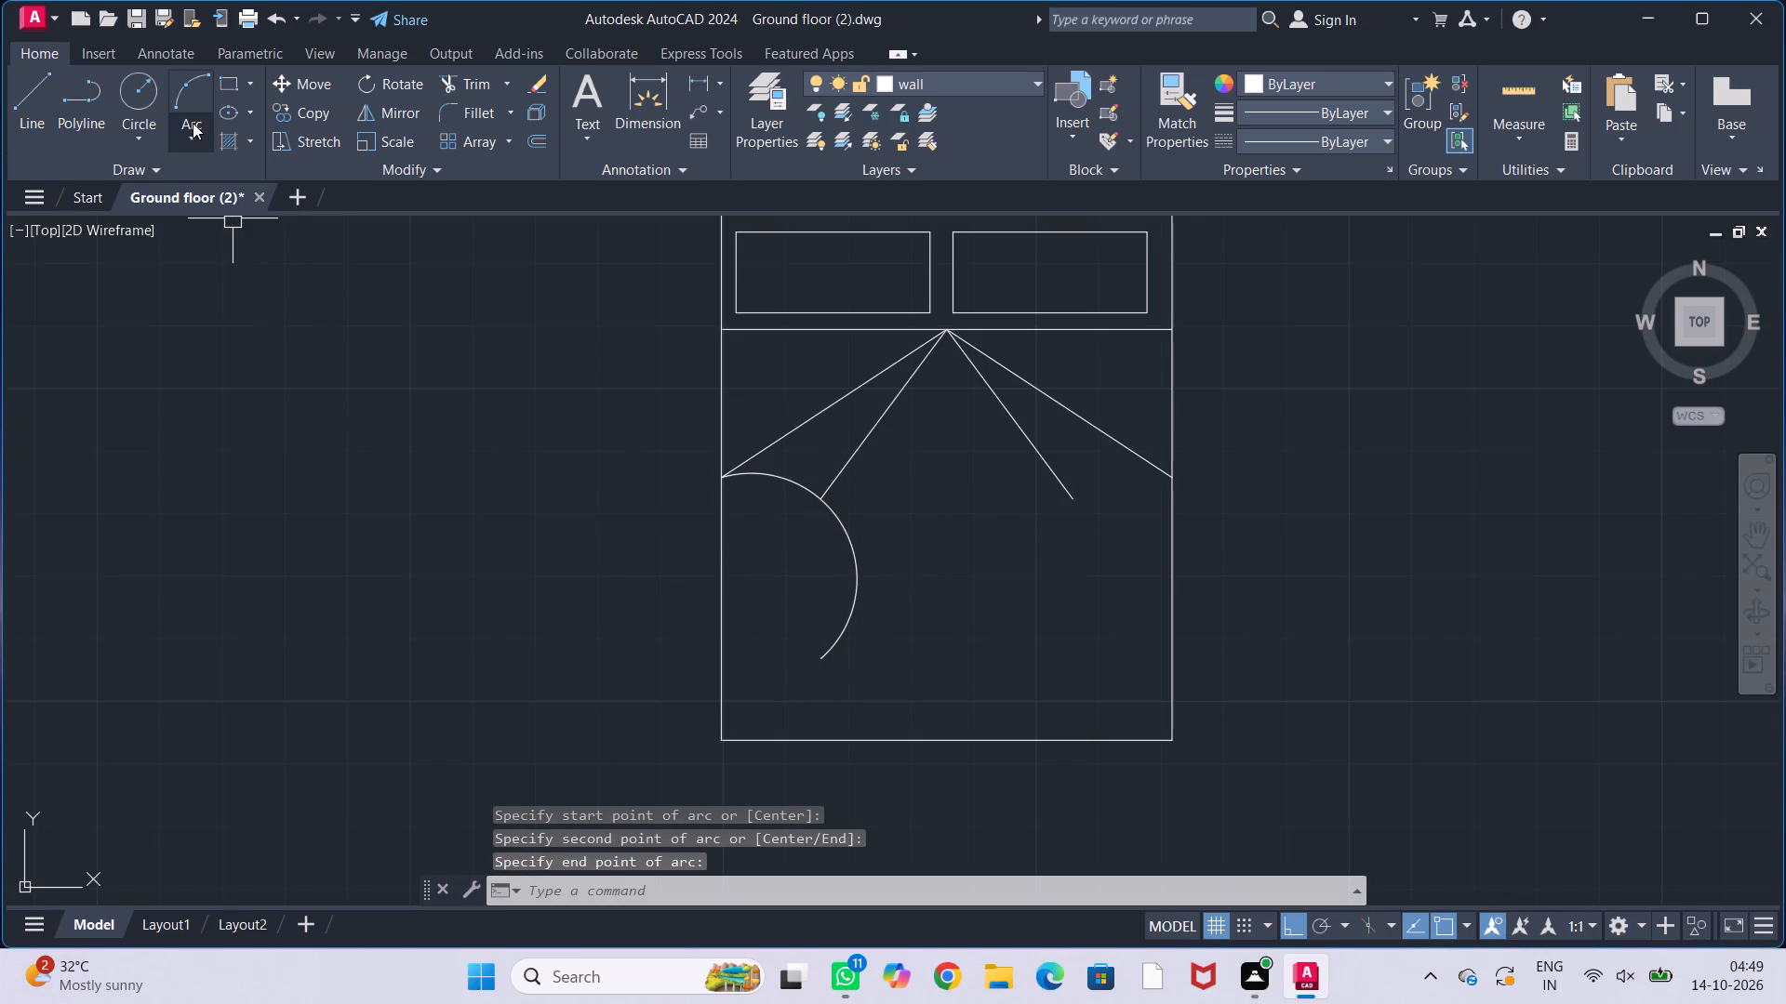
Draw a three-point arc from the right outer line's lower end through the right inner line's end to about 1'-8" below it.
{"action": "left_click", "coordinate": [193, 91]}
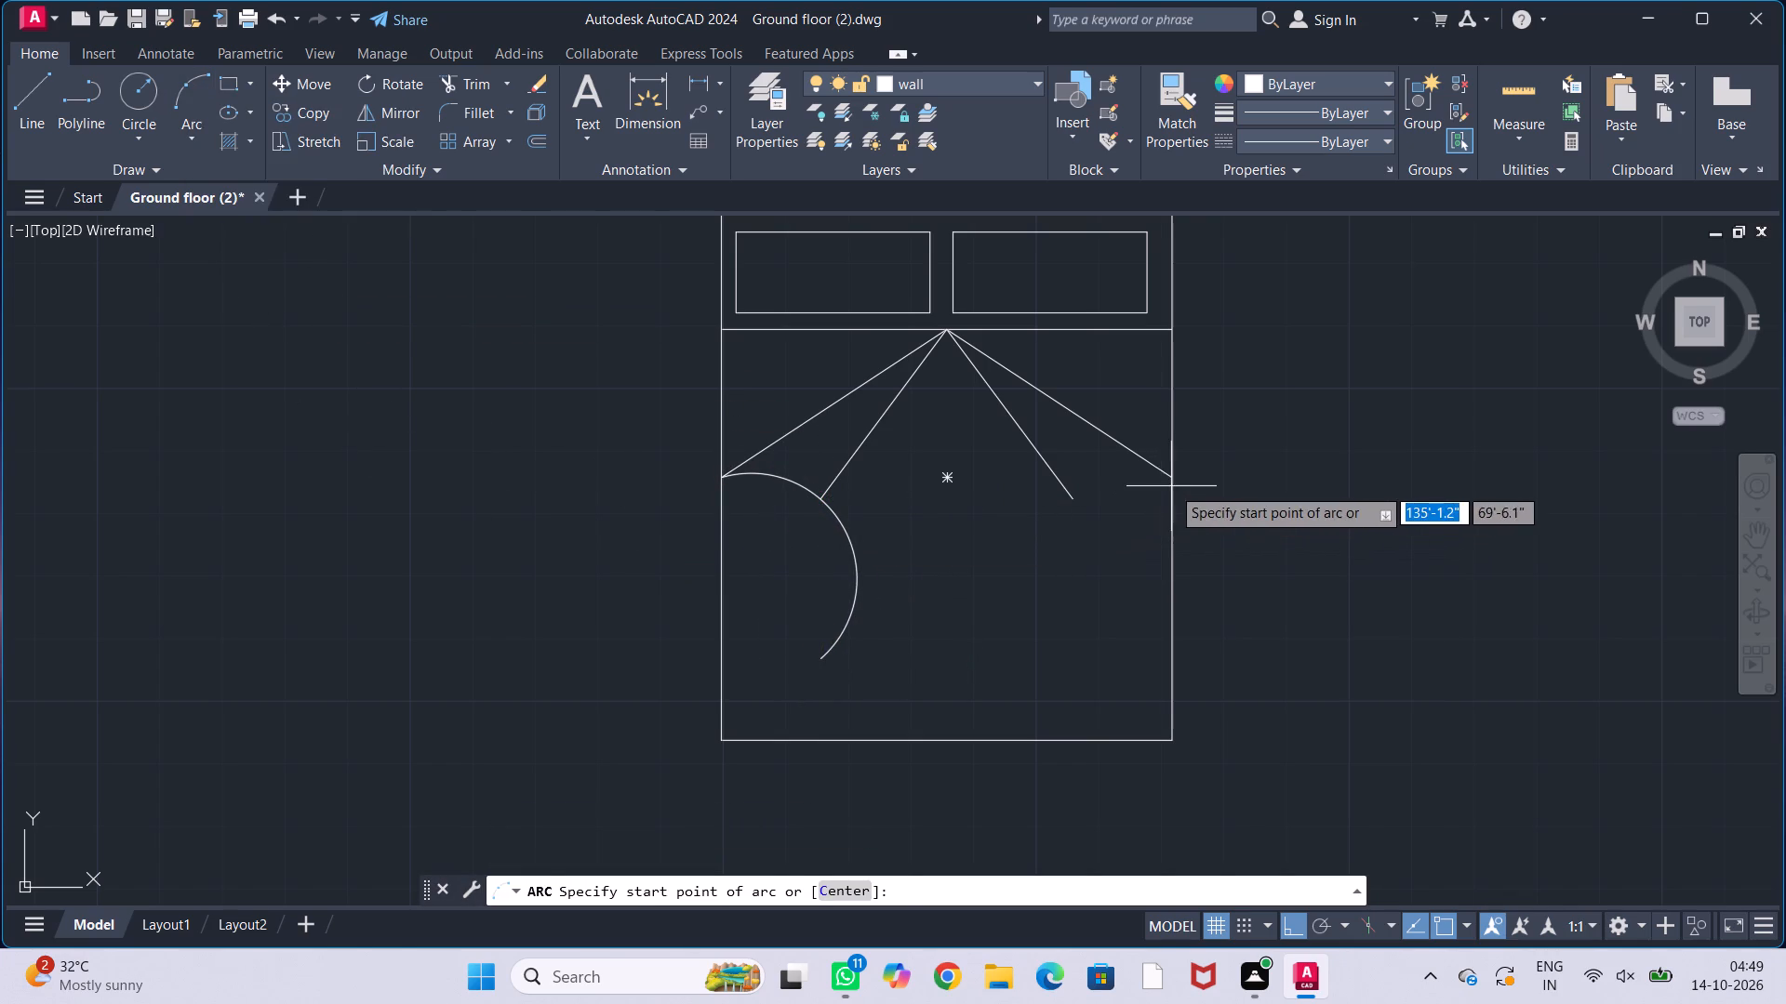
{"action": "left_click", "coordinate": [1175, 485]}
{"action": "left_click", "coordinate": [1074, 501]}
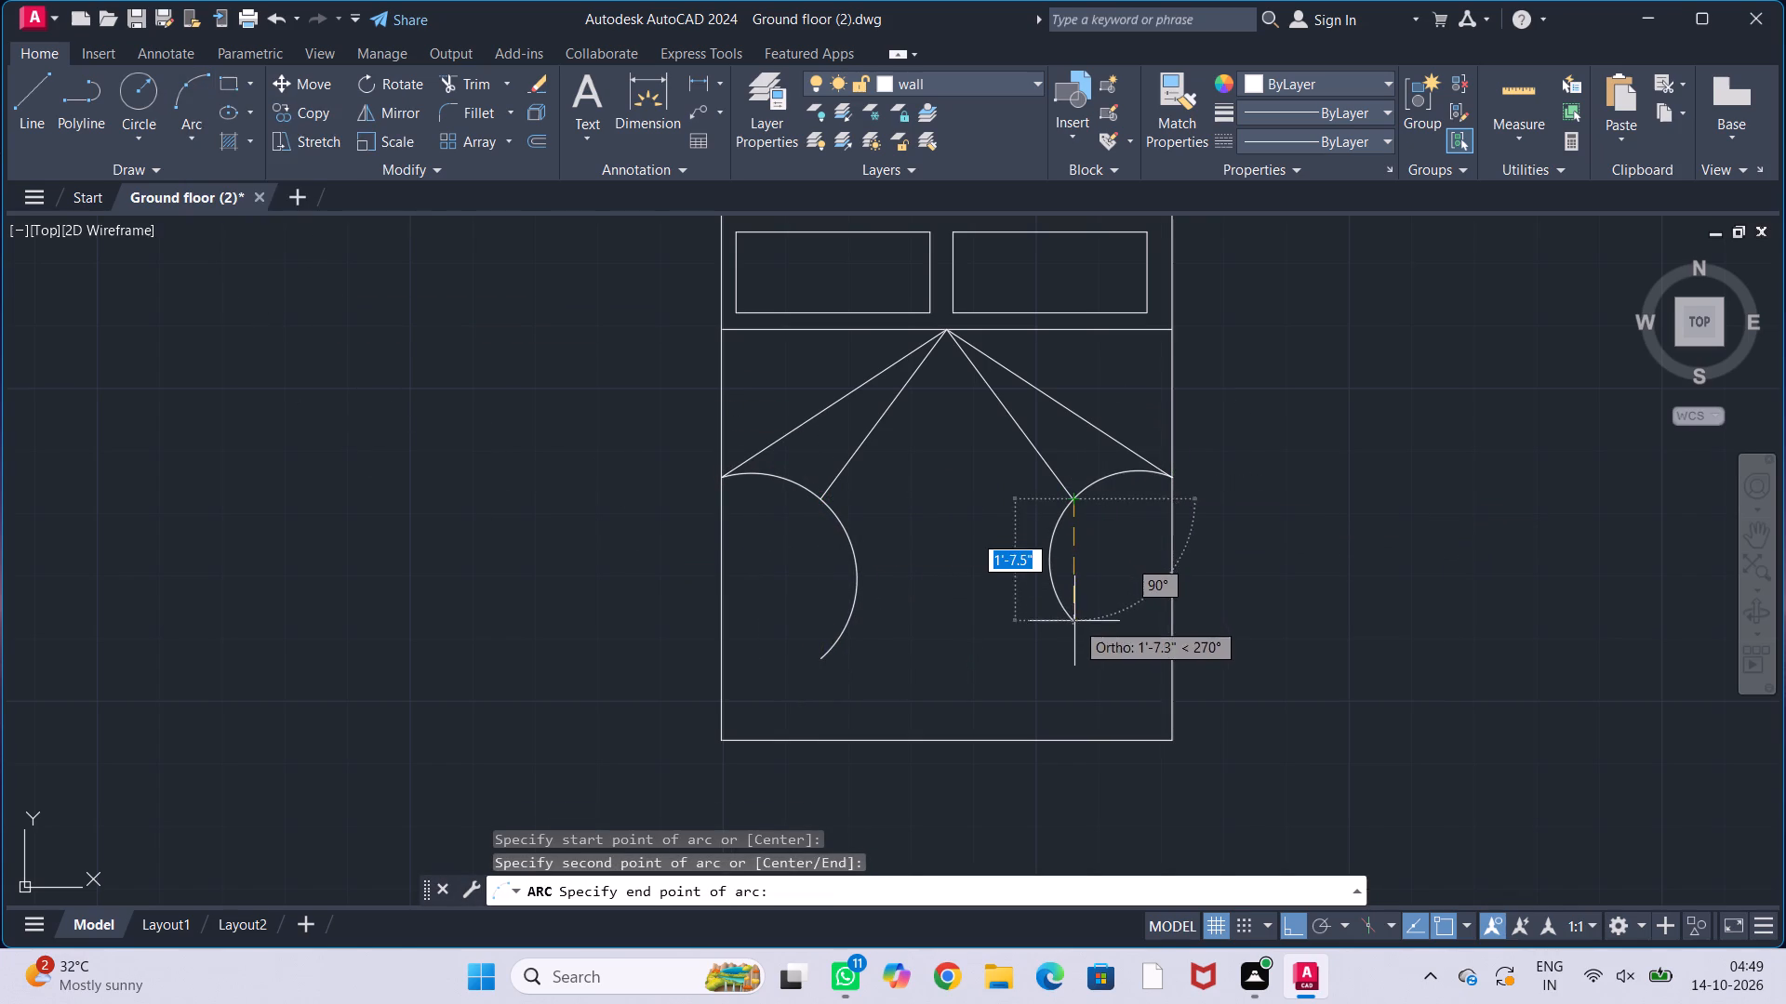
{"action": "left_click", "coordinate": [1078, 627]}
{"action": "key", "text": "Escape"}
{"action": "key", "text": "Escape"}
{"action": "key", "text": "Escape"}
{"action": "key", "text": "Escape"}
{"action": "key", "text": "Escape"}
Trim both arcs where they extend below the inner lines' ends, leaving the curved edges of the two blanket folds.
{"action": "type", "text": "tr"}
{"action": "key", "text": "Return"}
{"action": "left_click", "coordinate": [842, 617]}
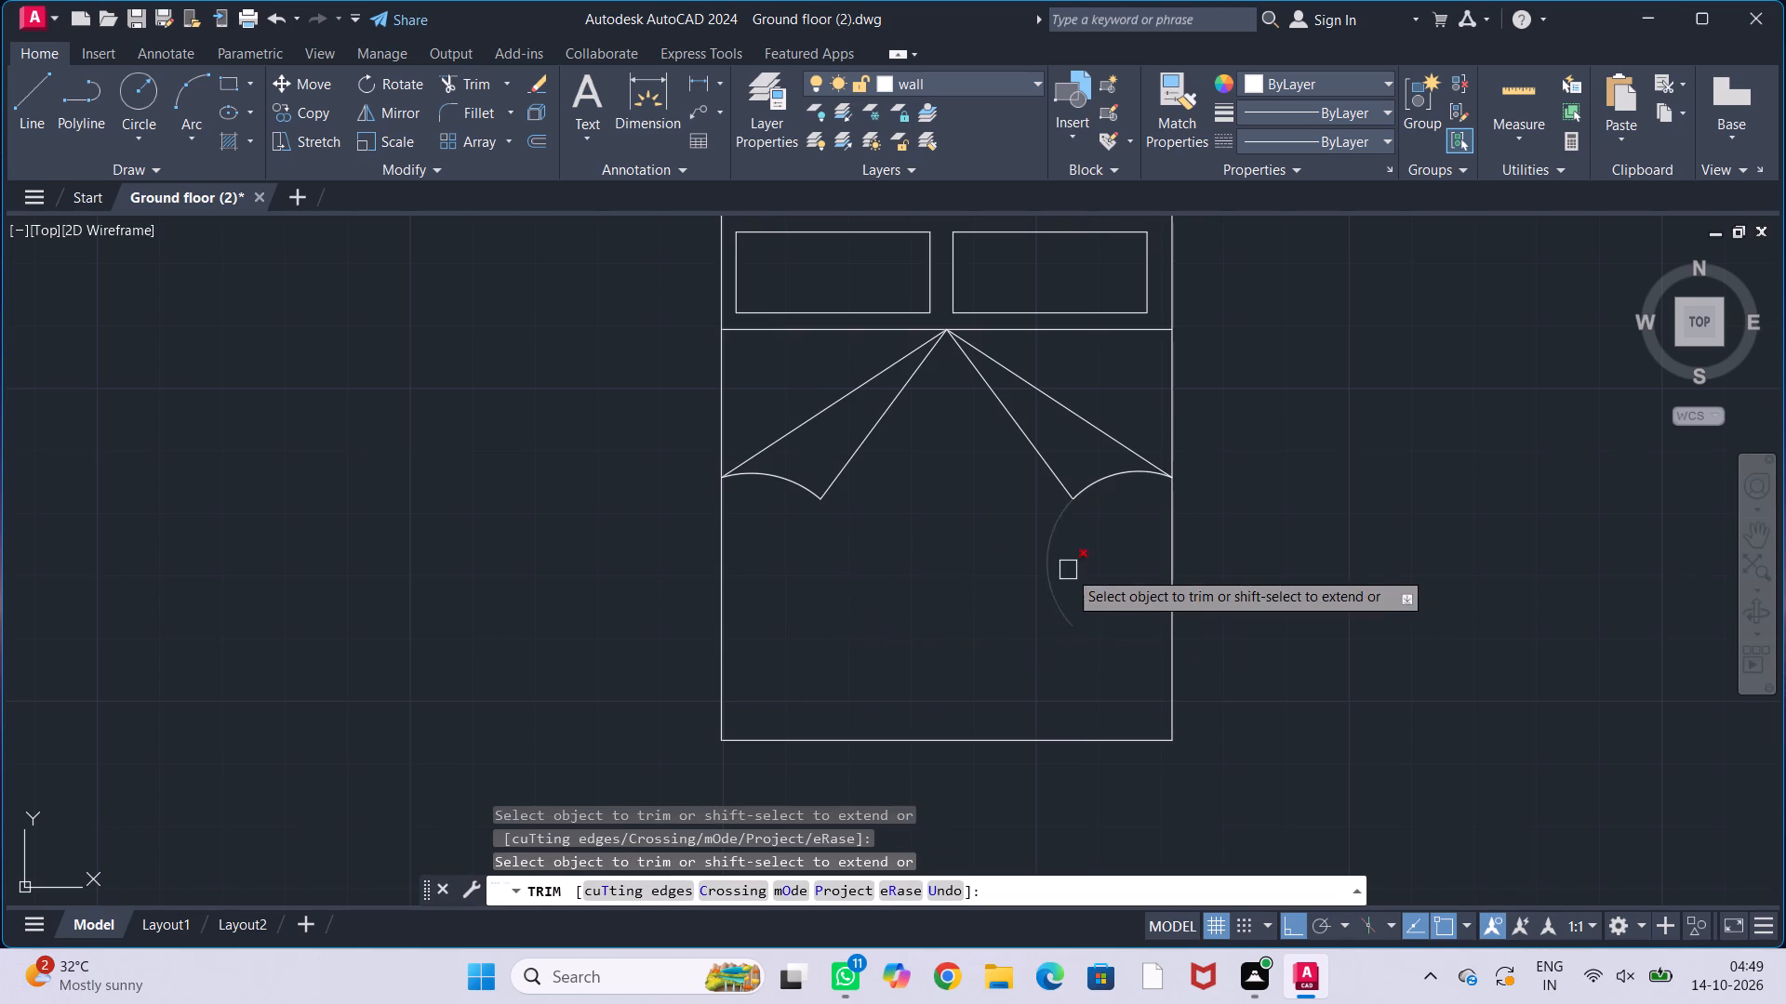
{"action": "left_click", "coordinate": [1060, 609]}
{"action": "key", "text": "Escape"}
{"action": "key", "text": "Escape"}
{"action": "key", "text": "Escape"}
{"action": "key", "text": "Escape"}
{"action": "scroll", "coordinate": [973, 576], "scroll_direction": "down", "scroll_amount": 2}
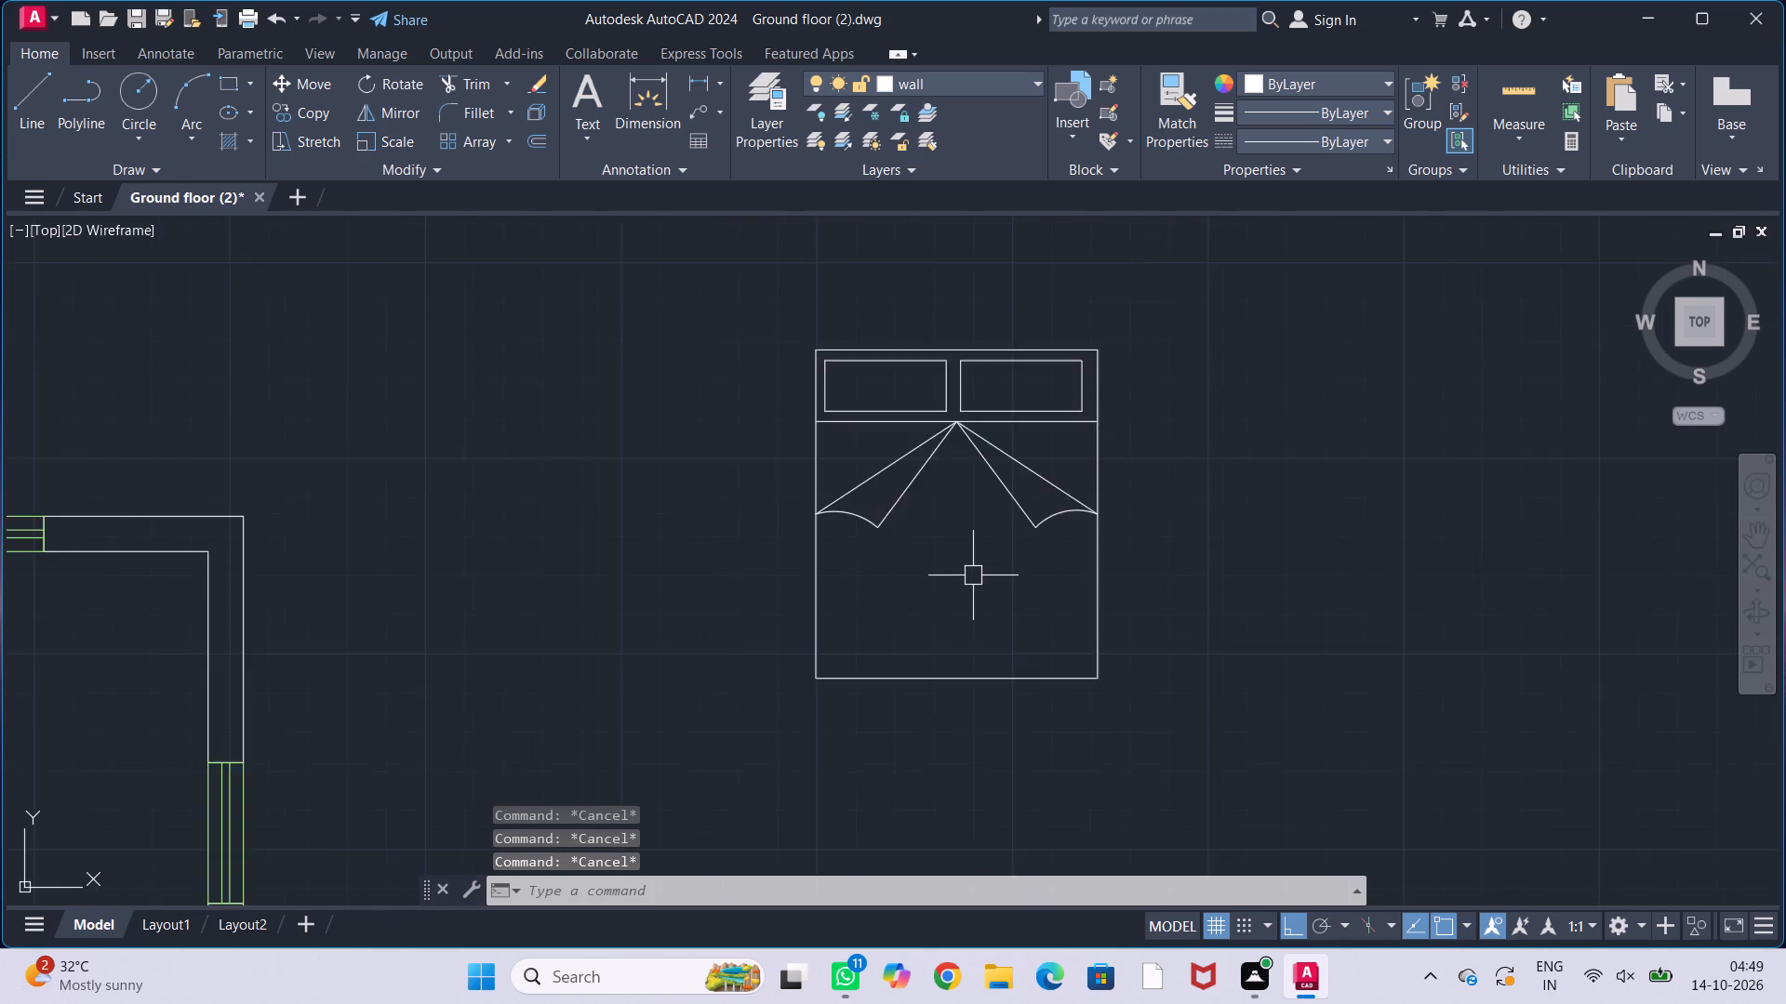
Define the complete bed drawing as a block named "bed", converting the selected objects to the block.
{"action": "middle_click_drag", "start_coordinate": [973, 577], "coordinate": [947, 574]}
{"action": "left_click", "coordinate": [755, 378]}
{"action": "left_click", "coordinate": [1116, 720]}
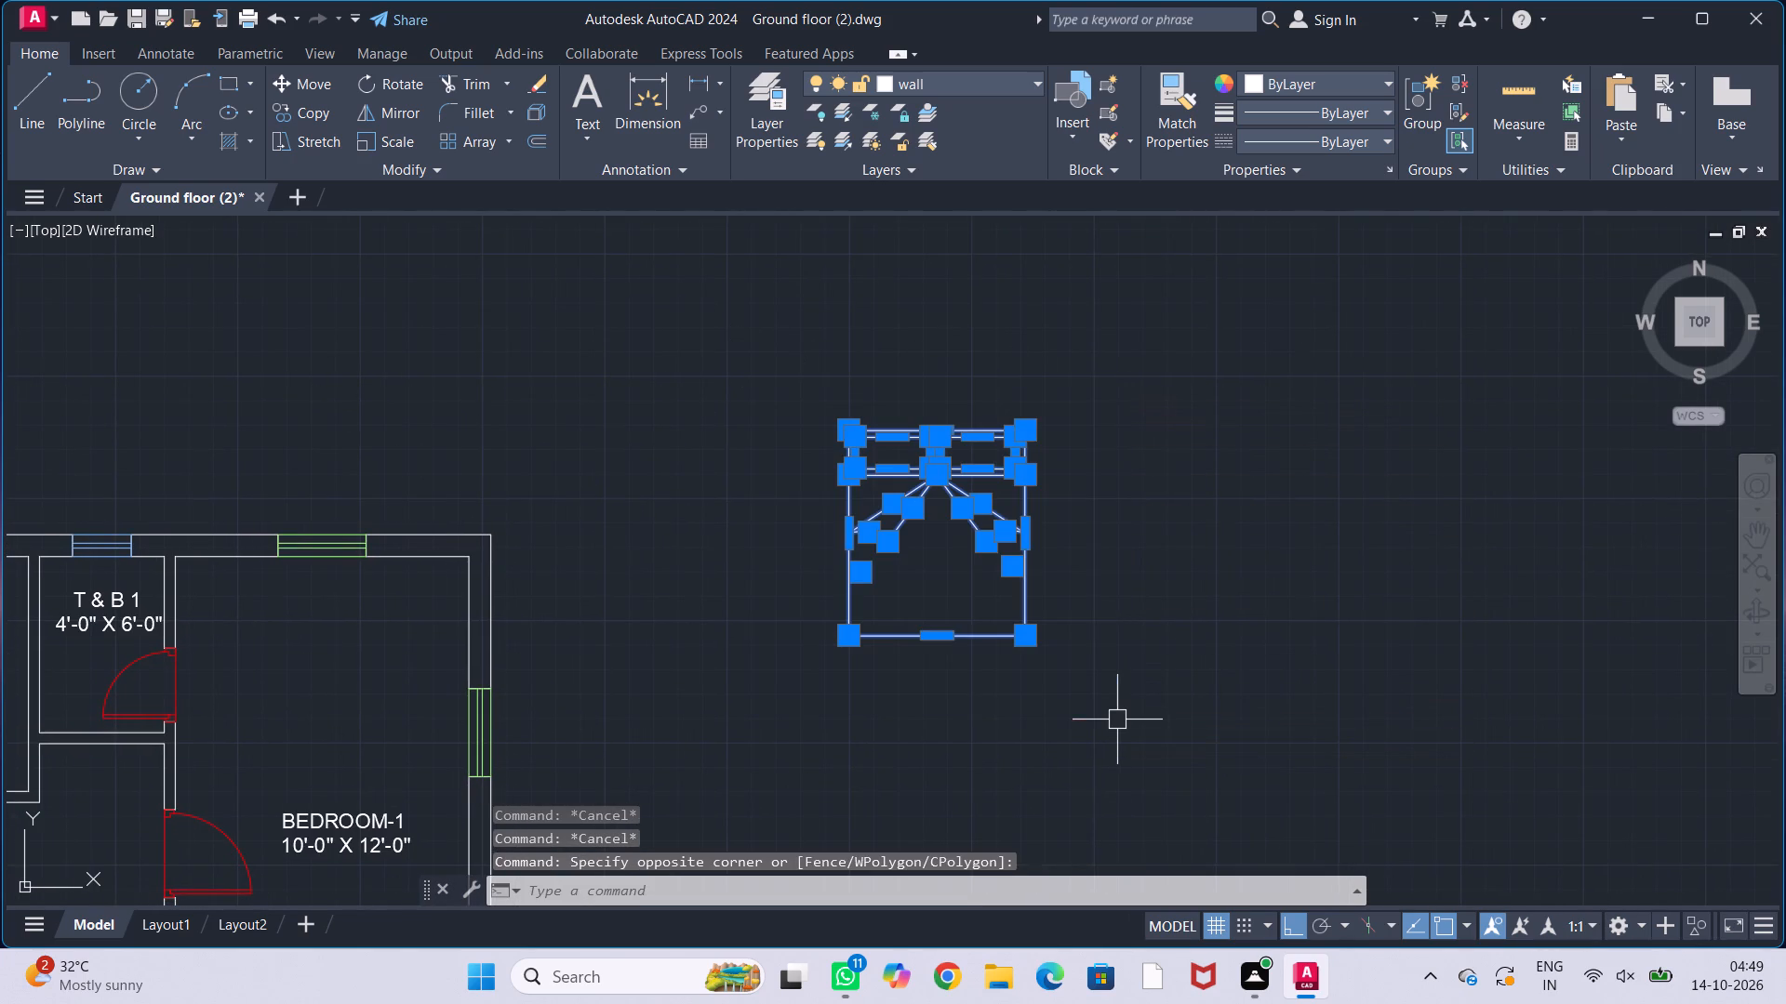
{"action": "key", "text": "b"}
{"action": "key", "text": "Return"}
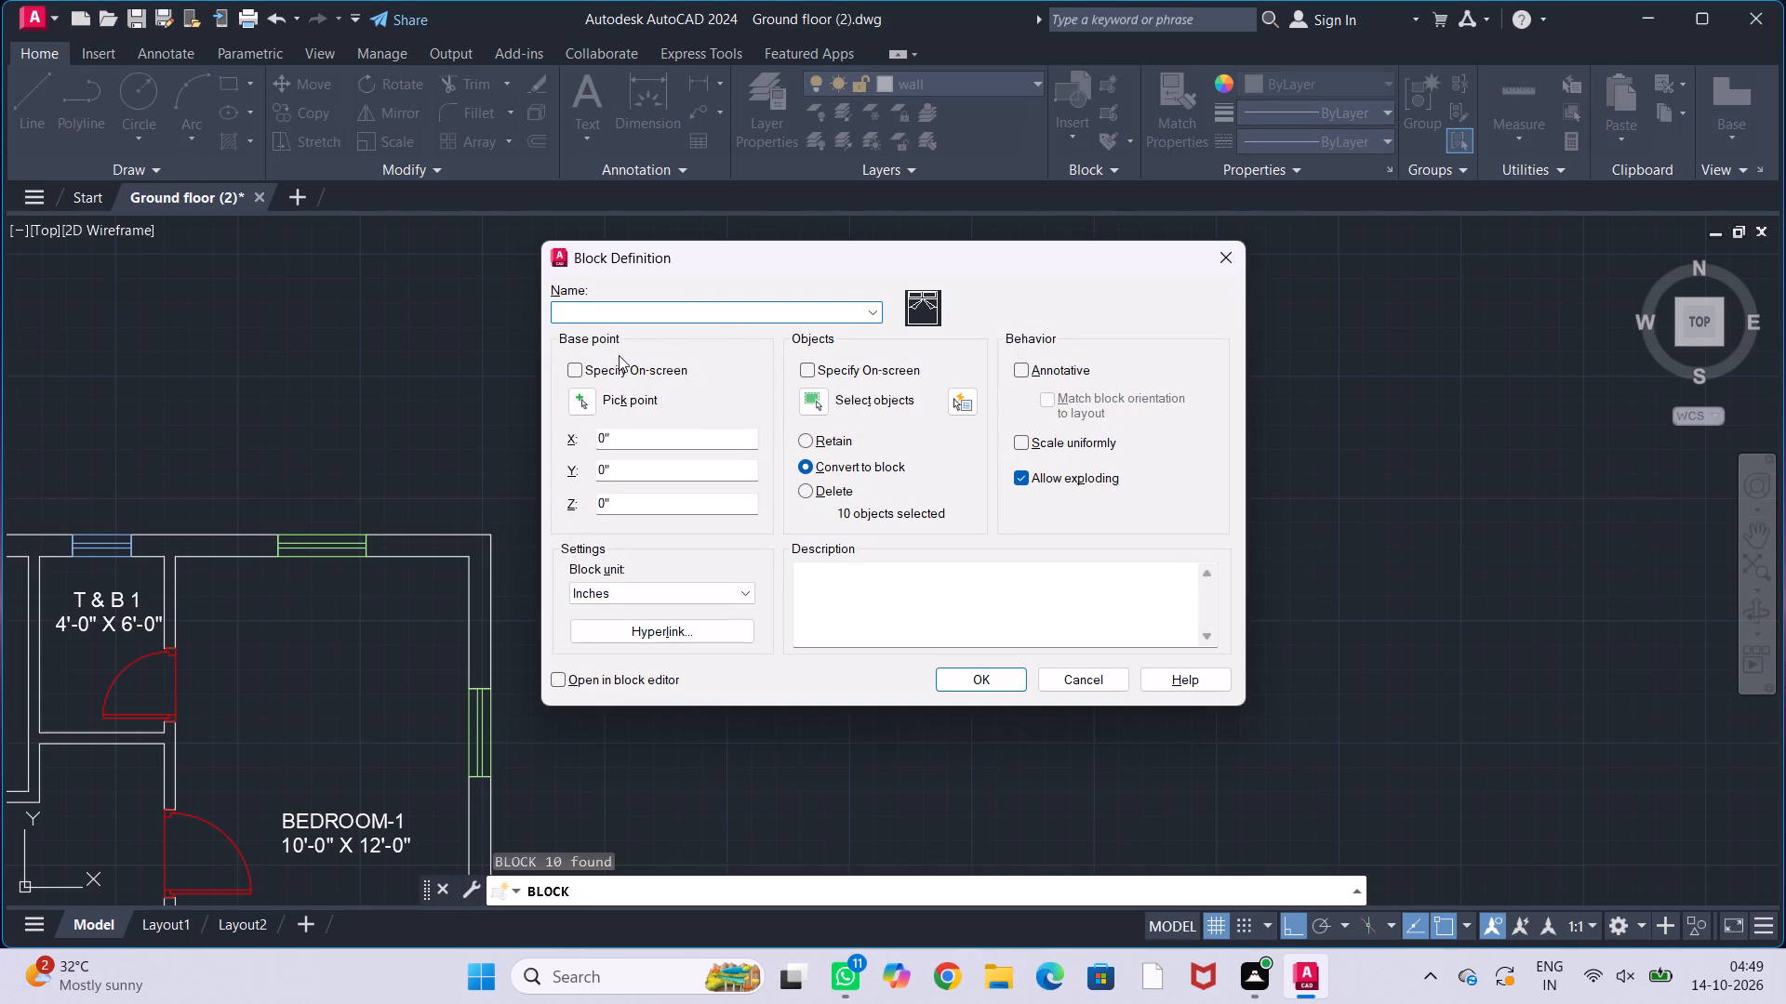
{"action": "key", "text": "b"}
{"action": "key", "text": "e"}
{"action": "key", "text": "d"}
{"action": "left_click", "coordinate": [973, 675]}
Move the bed block by its headboard midpoint into BEDROOM-1, against the inner face of the upper wall below the window.
{"action": "scroll", "coordinate": [1024, 525], "scroll_direction": "down", "scroll_amount": 2}
{"action": "middle_click_drag", "start_coordinate": [1055, 509], "coordinate": [1169, 413]}
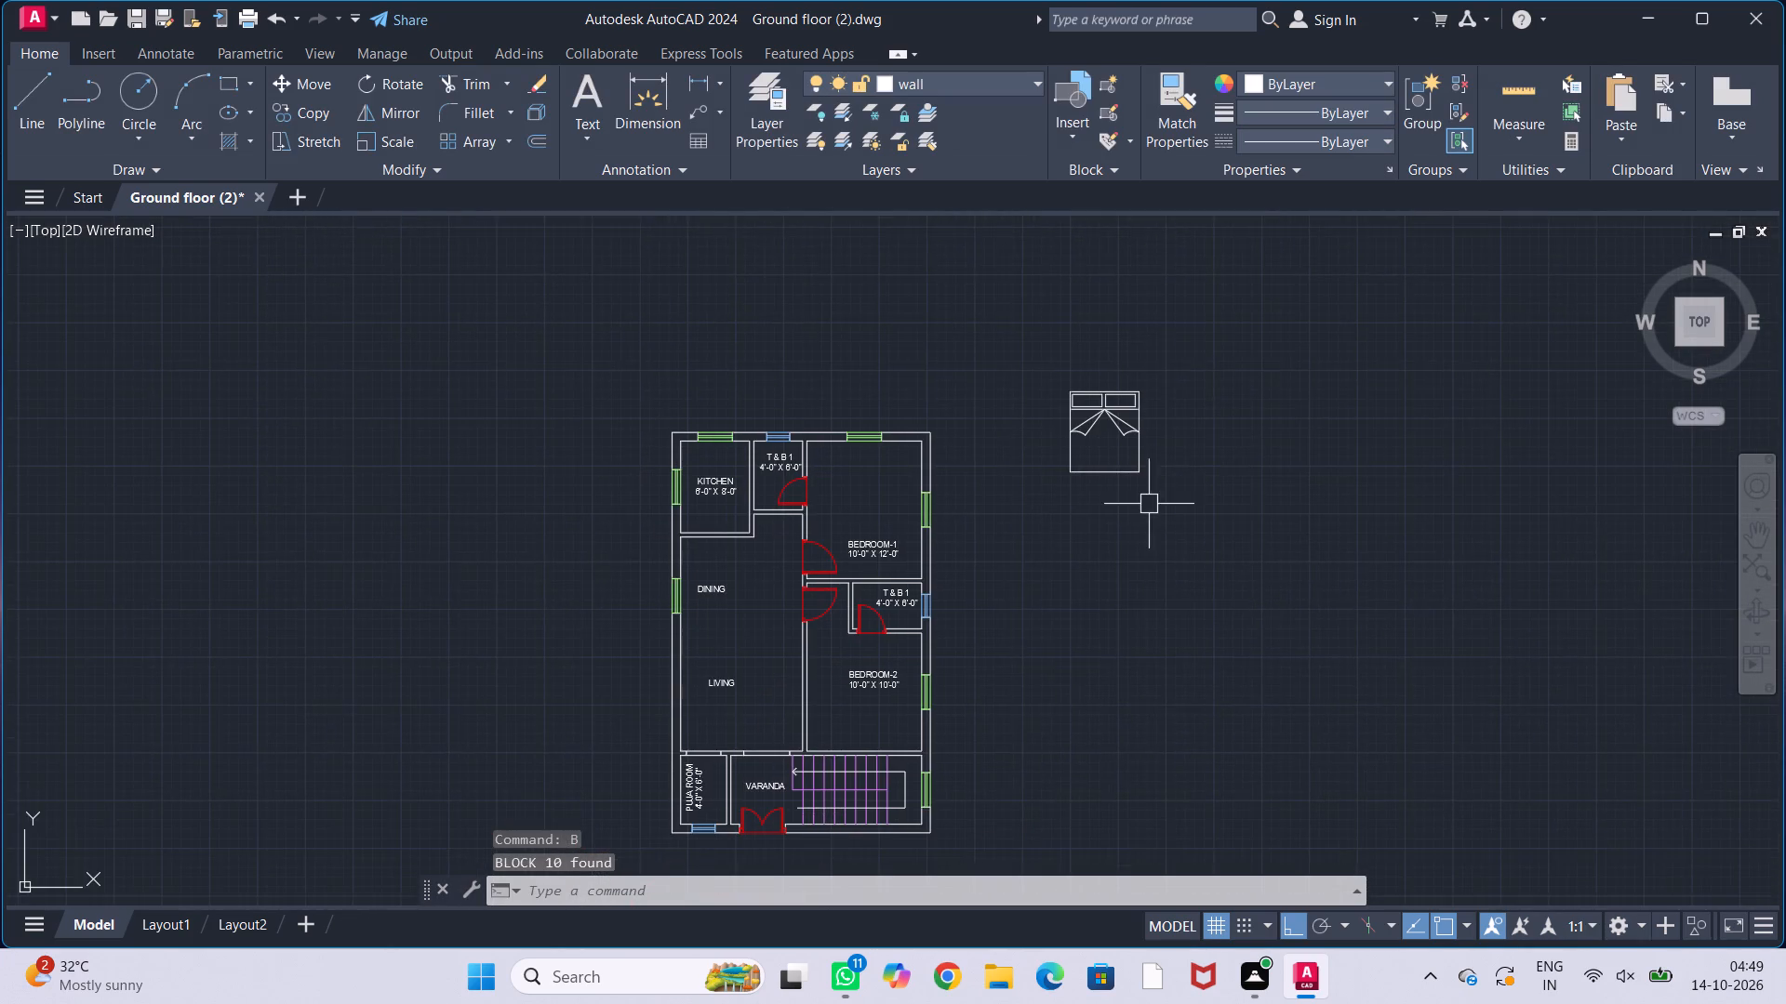
{"action": "middle_click_drag", "start_coordinate": [1147, 514], "coordinate": [1148, 477]}
{"action": "scroll", "coordinate": [1064, 353], "scroll_direction": "up", "scroll_amount": 1}
{"action": "left_click_drag", "start_coordinate": [999, 326], "coordinate": [1153, 324]}
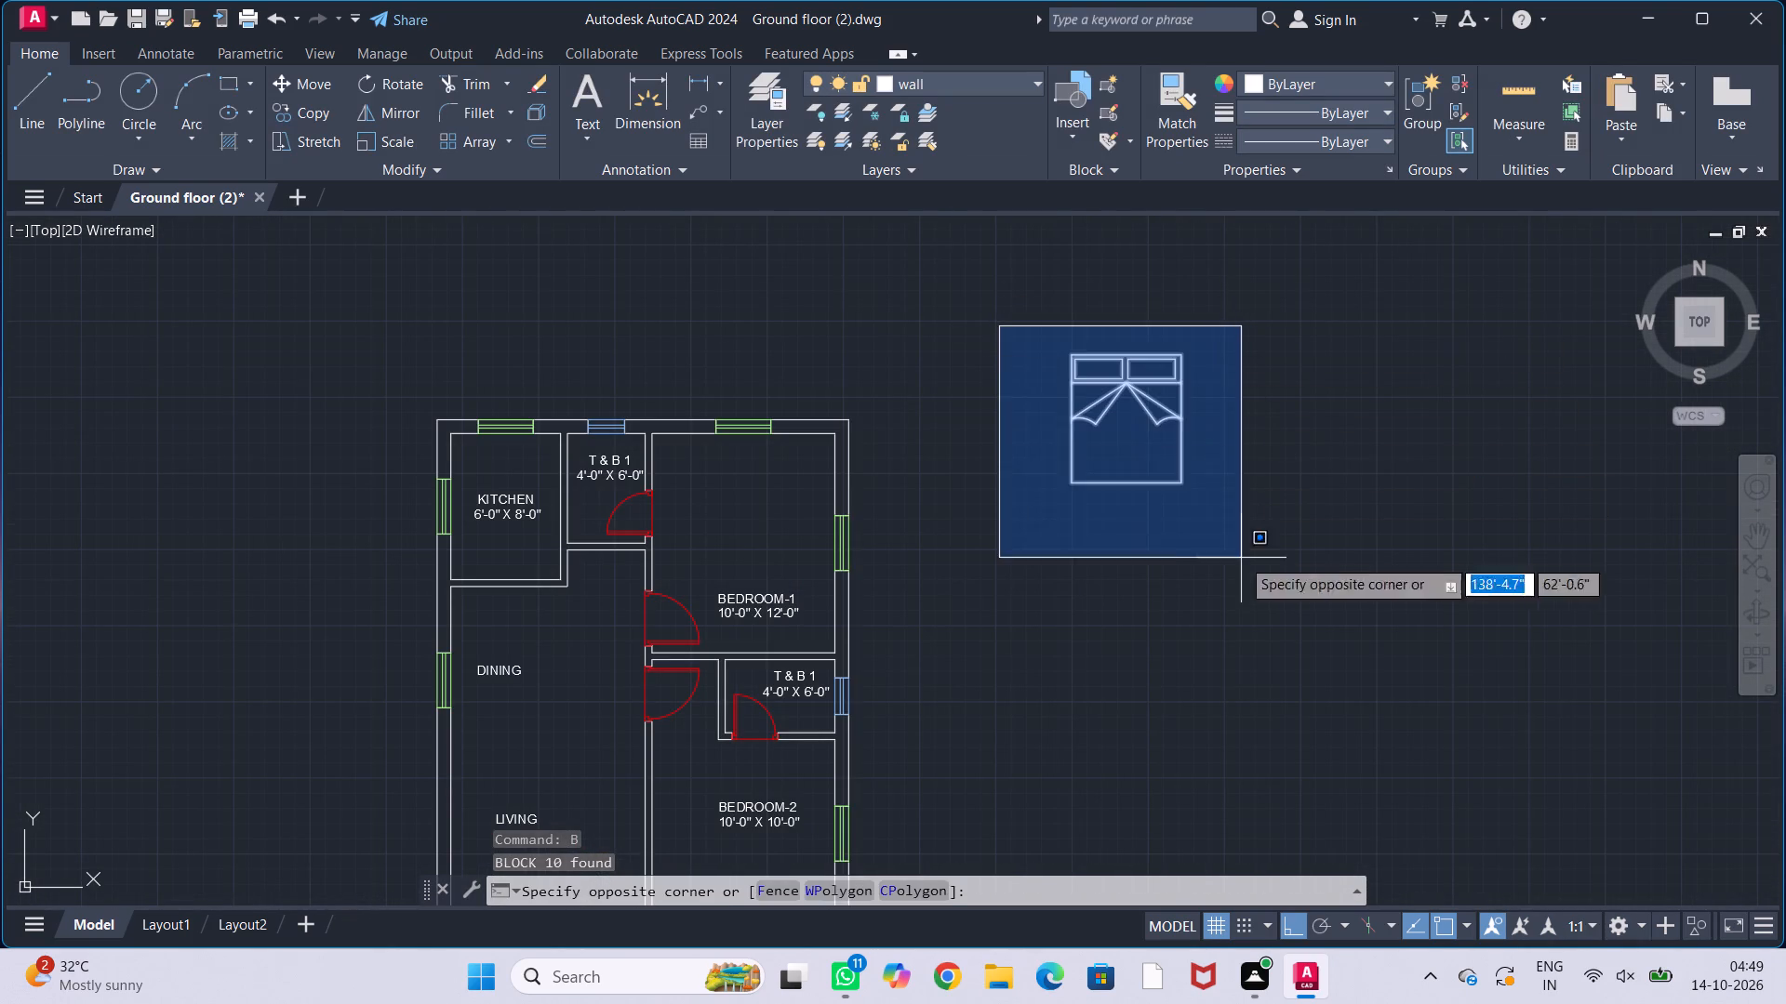
{"action": "left_click", "coordinate": [1241, 558]}
{"action": "key", "text": "m"}
{"action": "key", "text": "Return"}
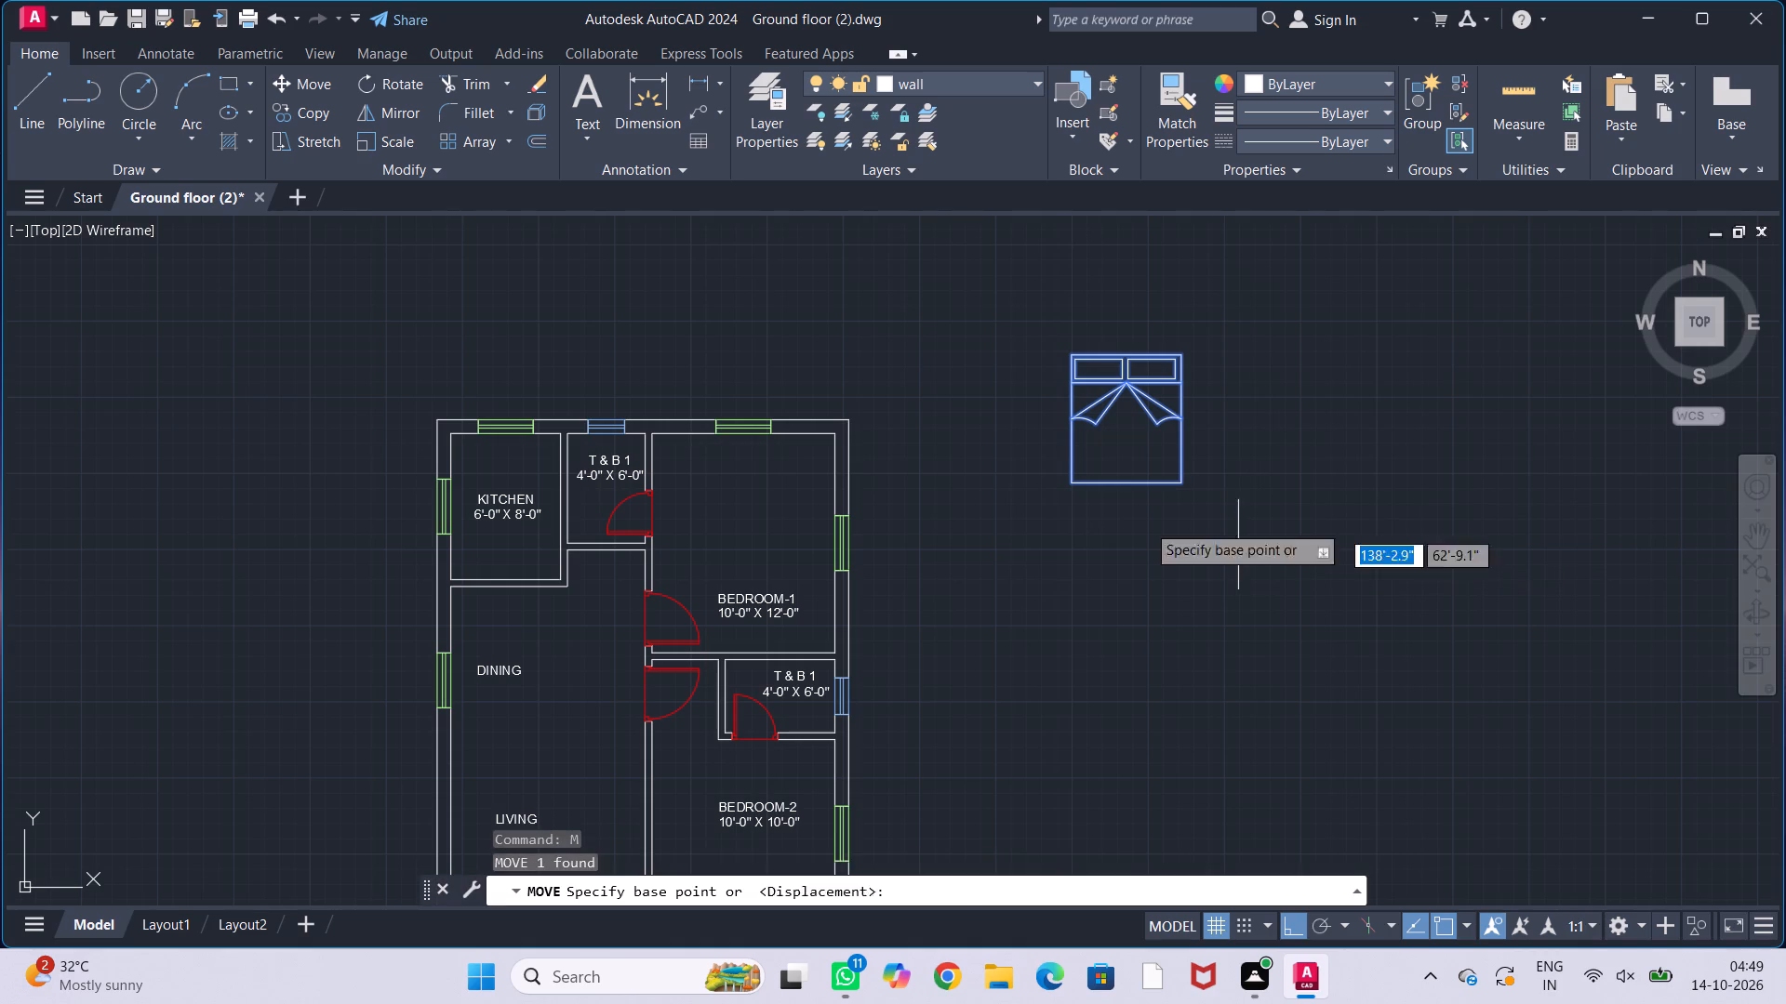
{"action": "scroll", "coordinate": [1127, 312], "scroll_direction": "up", "scroll_amount": 2}
{"action": "left_click", "coordinate": [1118, 418]}
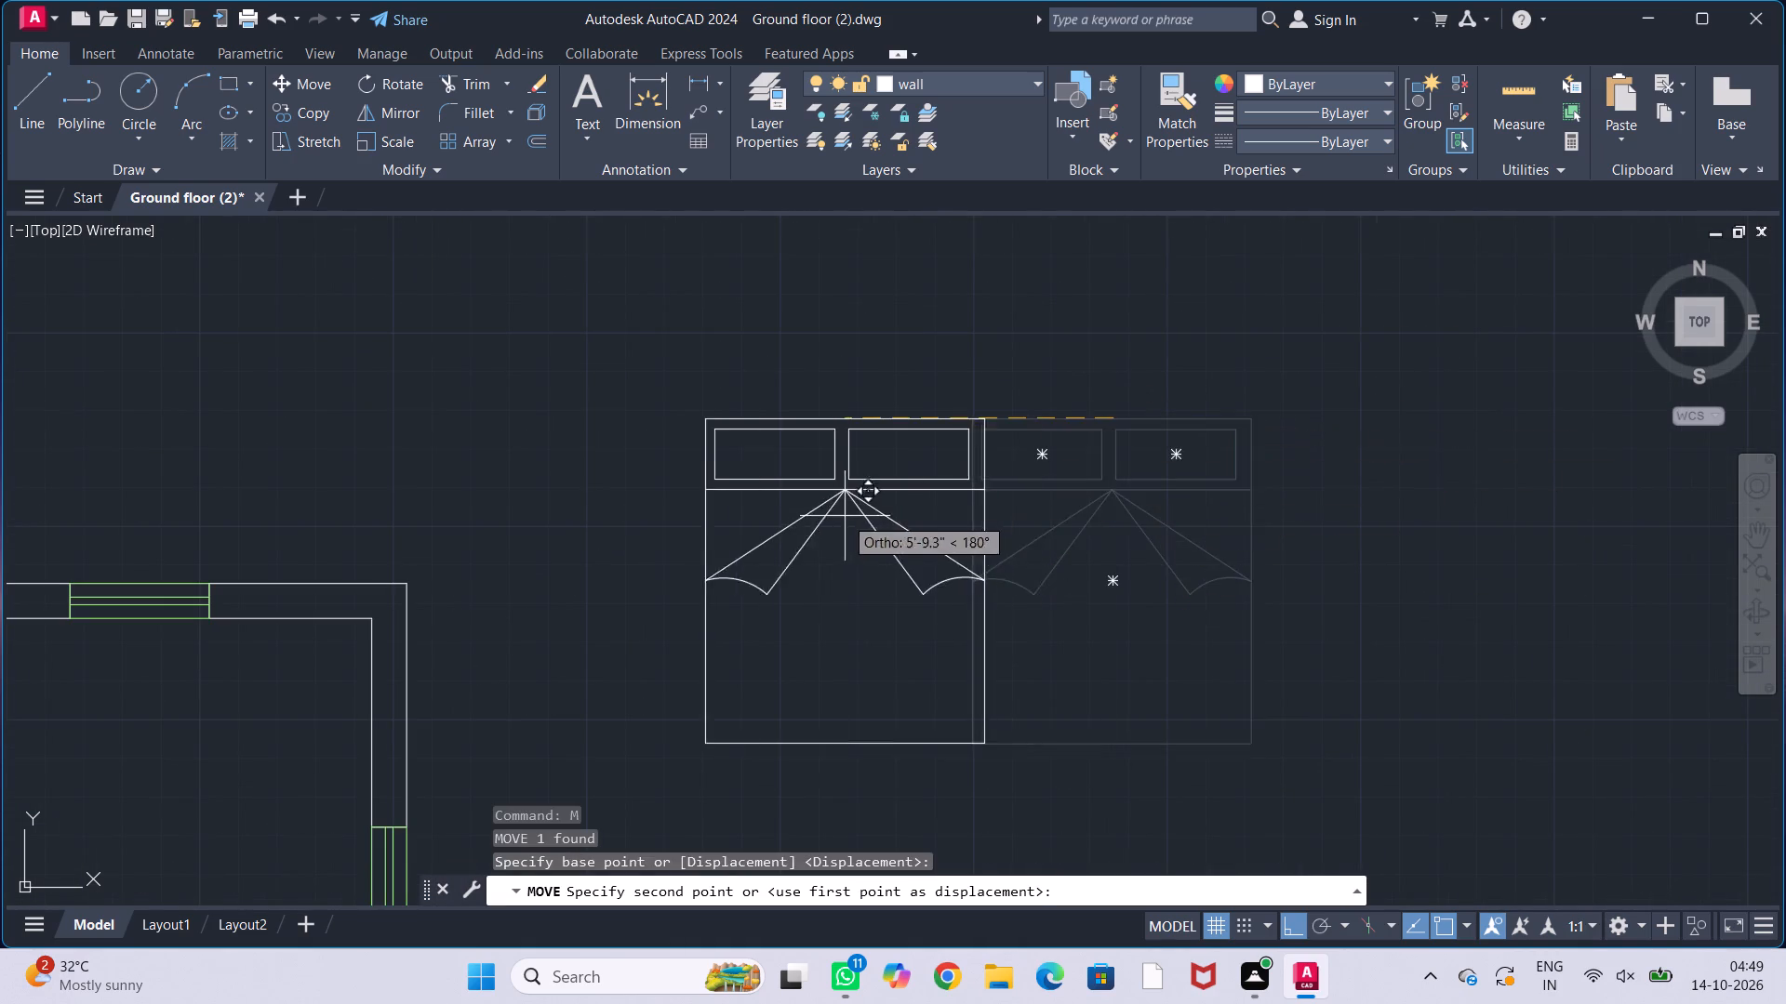
{"action": "scroll", "coordinate": [865, 502], "scroll_direction": "down", "scroll_amount": 3}
{"action": "middle_click_drag", "start_coordinate": [868, 500], "coordinate": [1006, 392]}
{"action": "key", "text": "F8"}
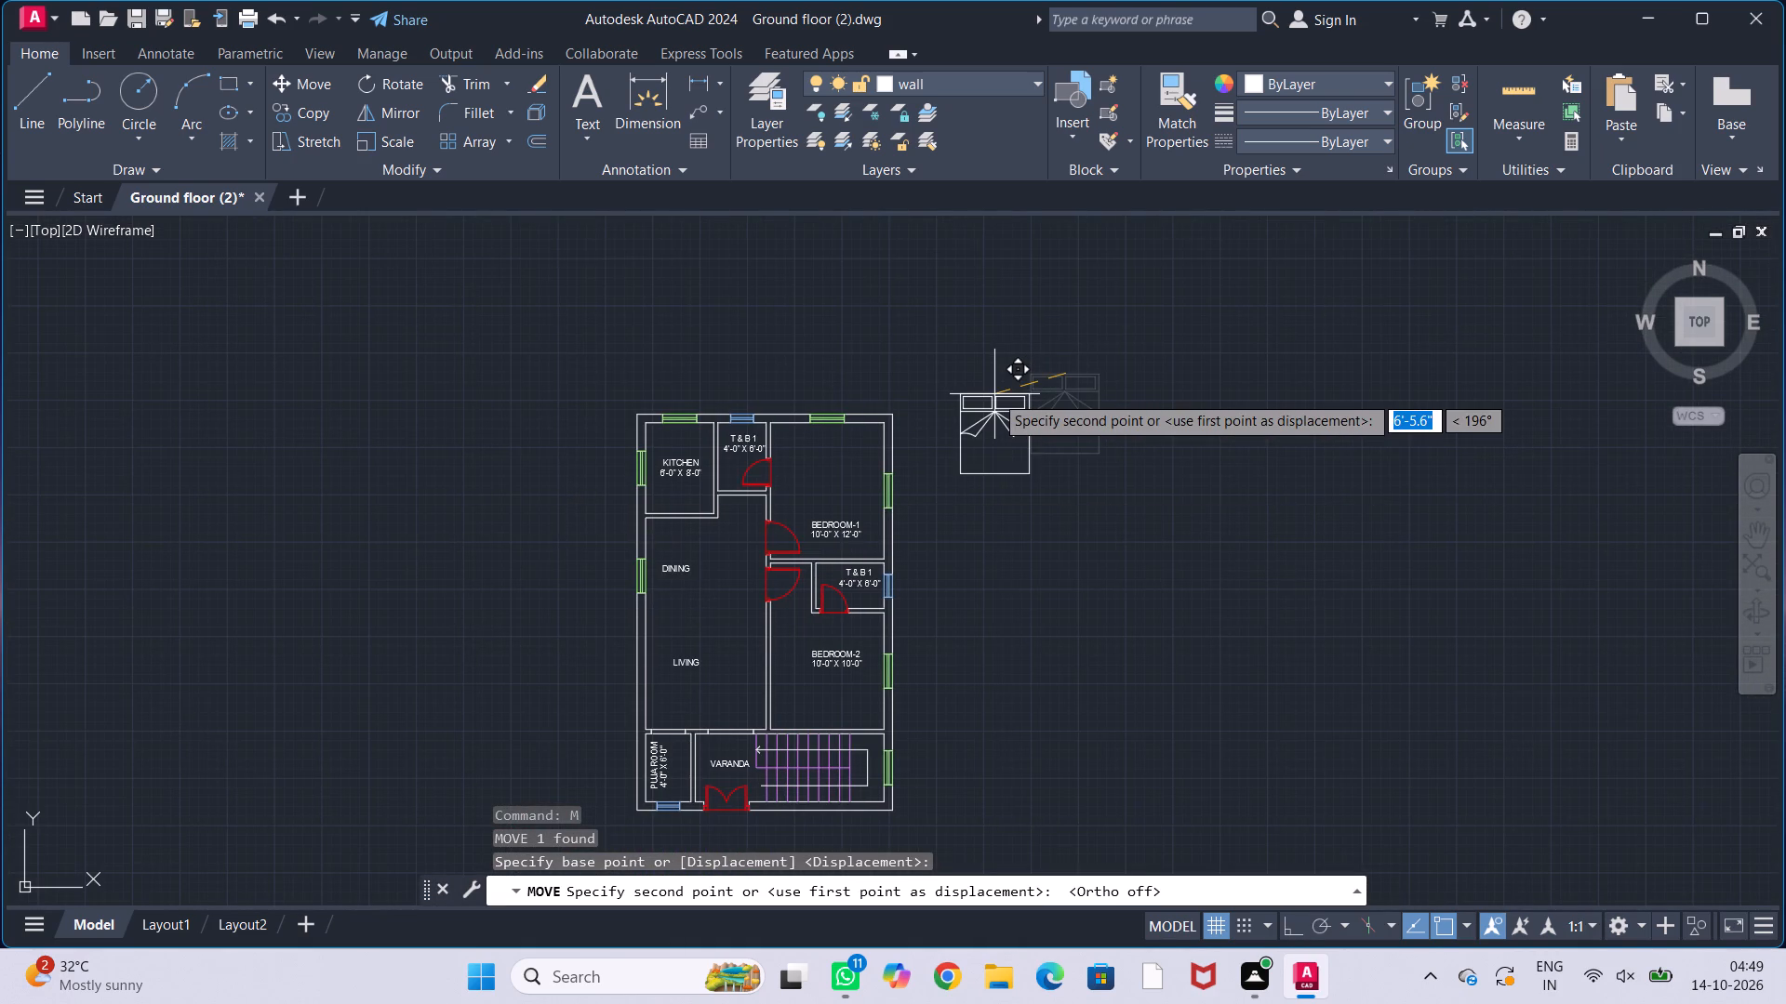
{"action": "scroll", "coordinate": [832, 426], "scroll_direction": "up", "scroll_amount": 3}
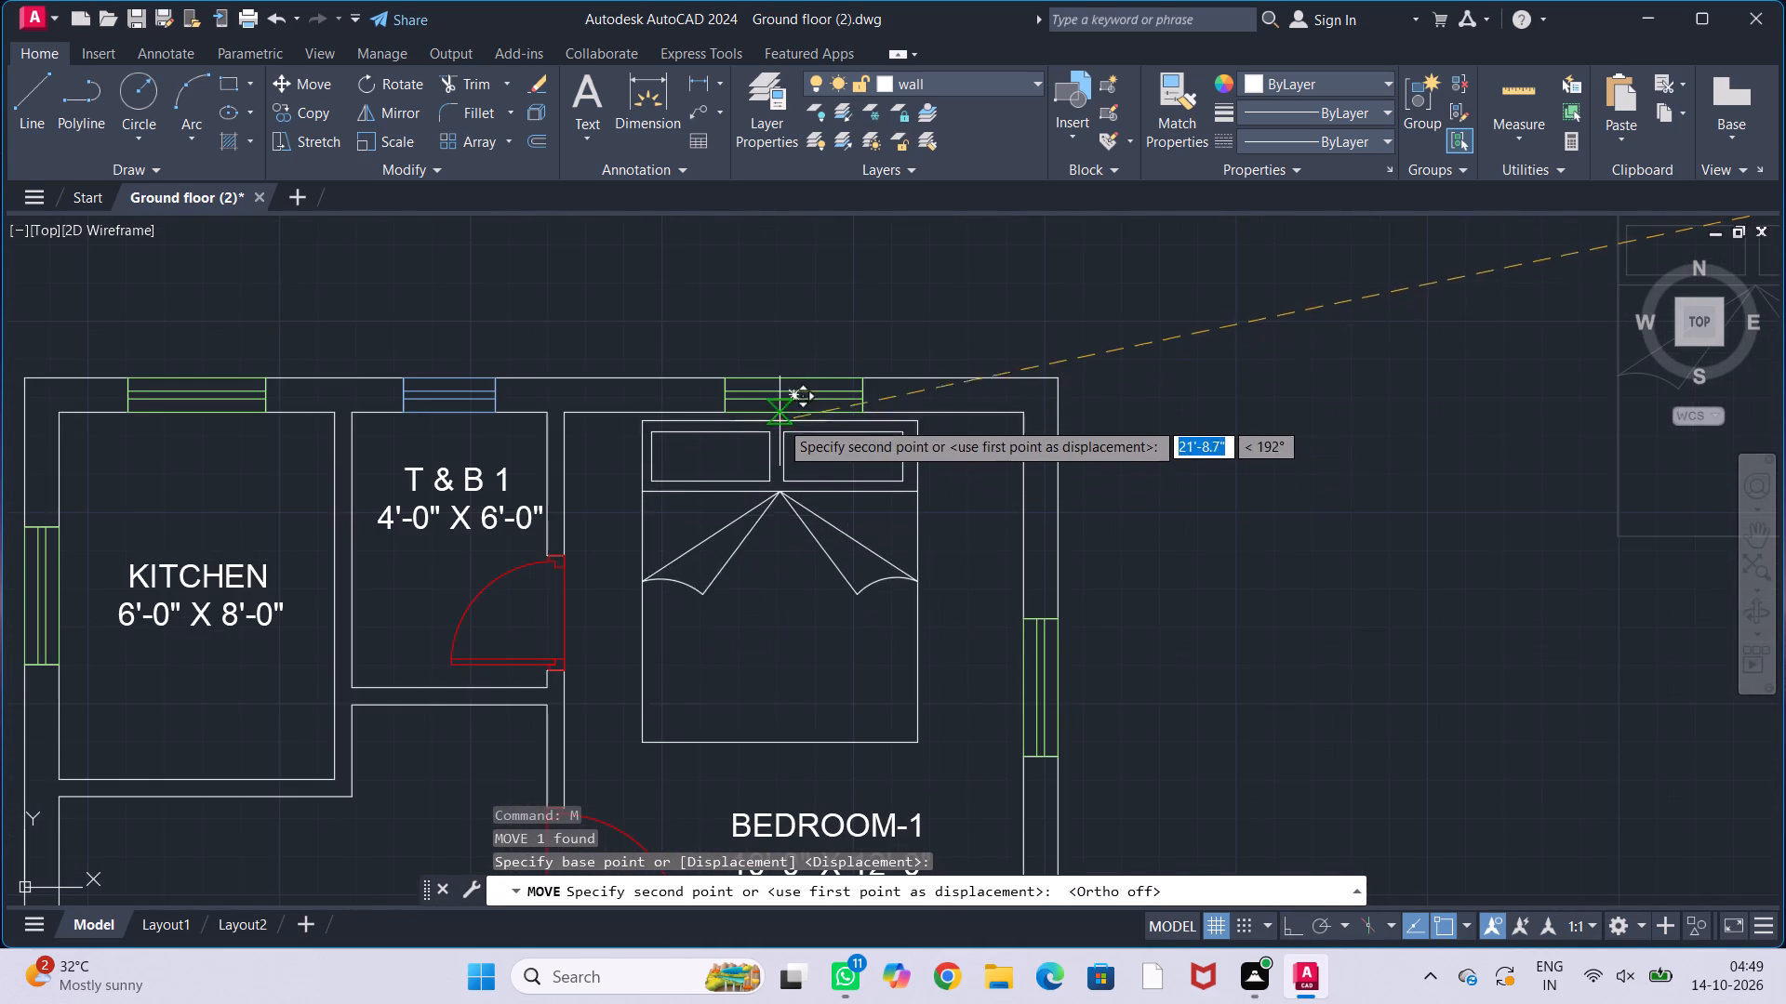
{"action": "left_click", "coordinate": [785, 410]}
Move the BEDROOM-1 bed about 1'-10" diagonally down and right, off the upper wall and clear of the room label.
{"action": "scroll", "coordinate": [833, 527], "scroll_direction": "down", "scroll_amount": 2}
{"action": "middle_click_drag", "start_coordinate": [833, 526], "coordinate": [843, 448]}
{"action": "scroll", "coordinate": [827, 482], "scroll_direction": "up", "scroll_amount": 1}
{"action": "left_click", "coordinate": [825, 556]}
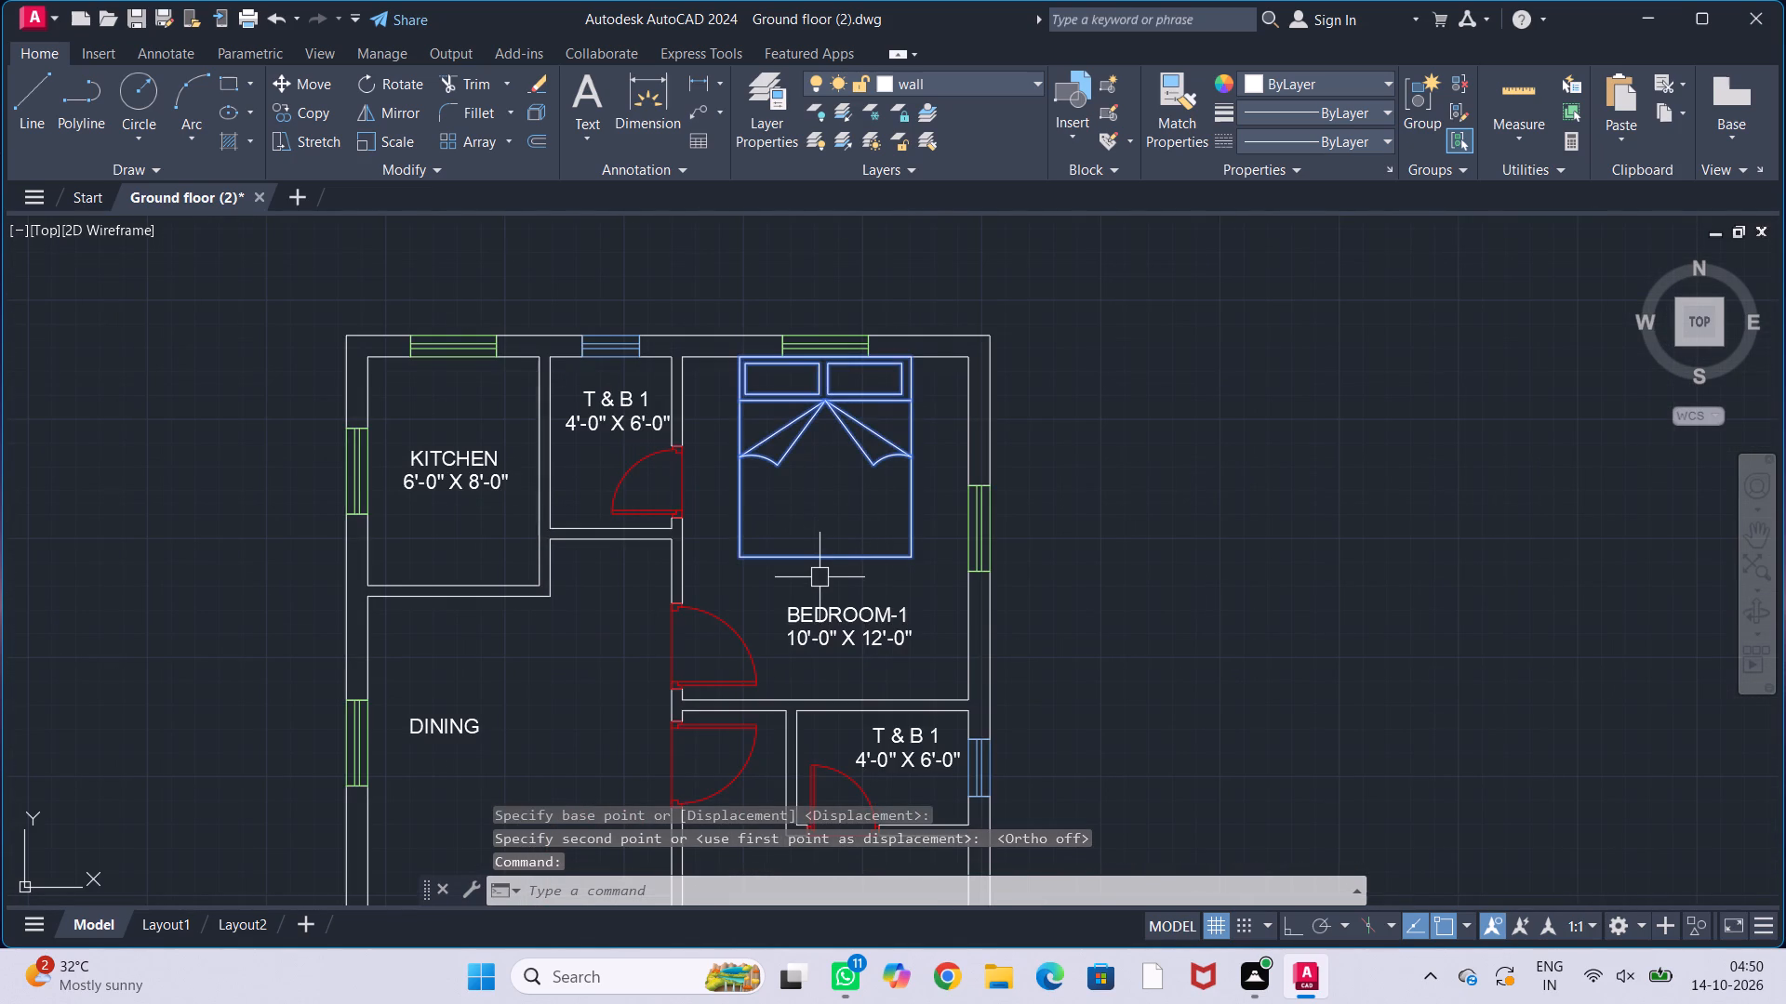
{"action": "key", "text": "m"}
{"action": "key", "text": "Return"}
{"action": "scroll", "coordinate": [797, 392], "scroll_direction": "up", "scroll_amount": 1}
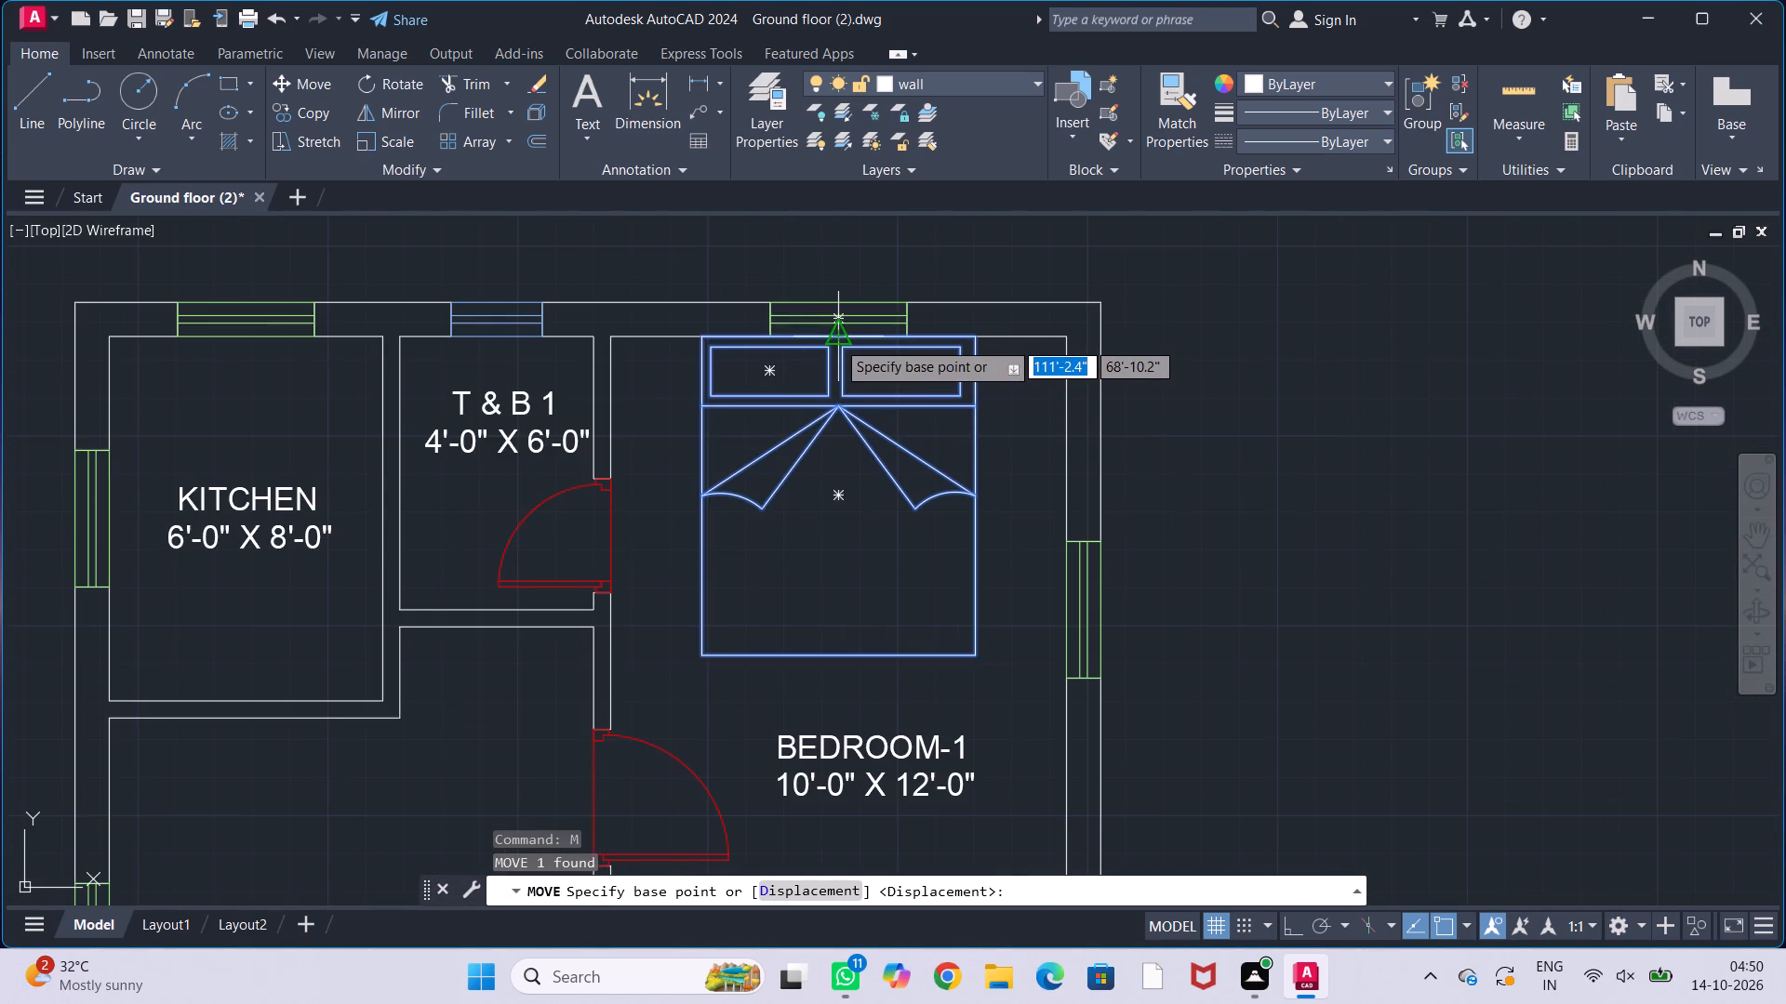
{"action": "left_click_drag", "start_coordinate": [836, 340], "coordinate": [835, 361]}
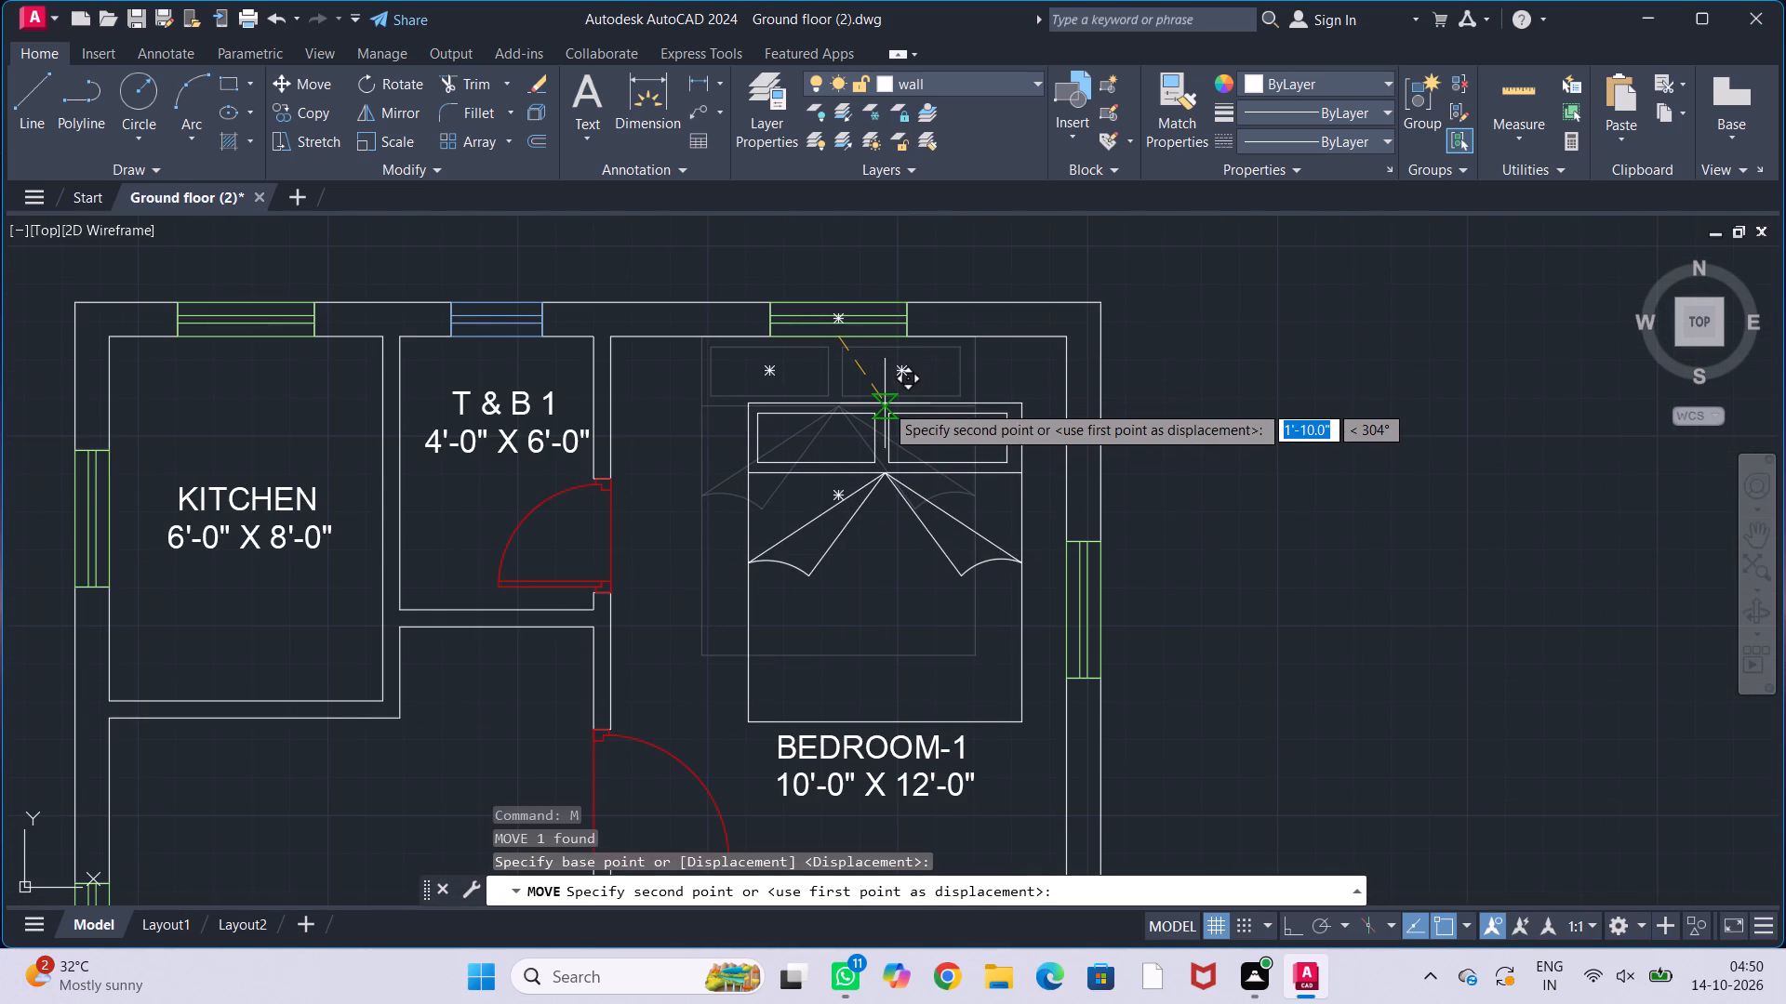
{"action": "left_click", "coordinate": [885, 403]}
Copy the BEDROOM-1 bed by the midpoint of its foot edge into BEDROOM-2, just above the staircase wall.
{"action": "scroll", "coordinate": [1059, 387], "scroll_direction": "down", "scroll_amount": 1}
{"action": "middle_click_drag", "start_coordinate": [1156, 423], "coordinate": [1122, 339]}
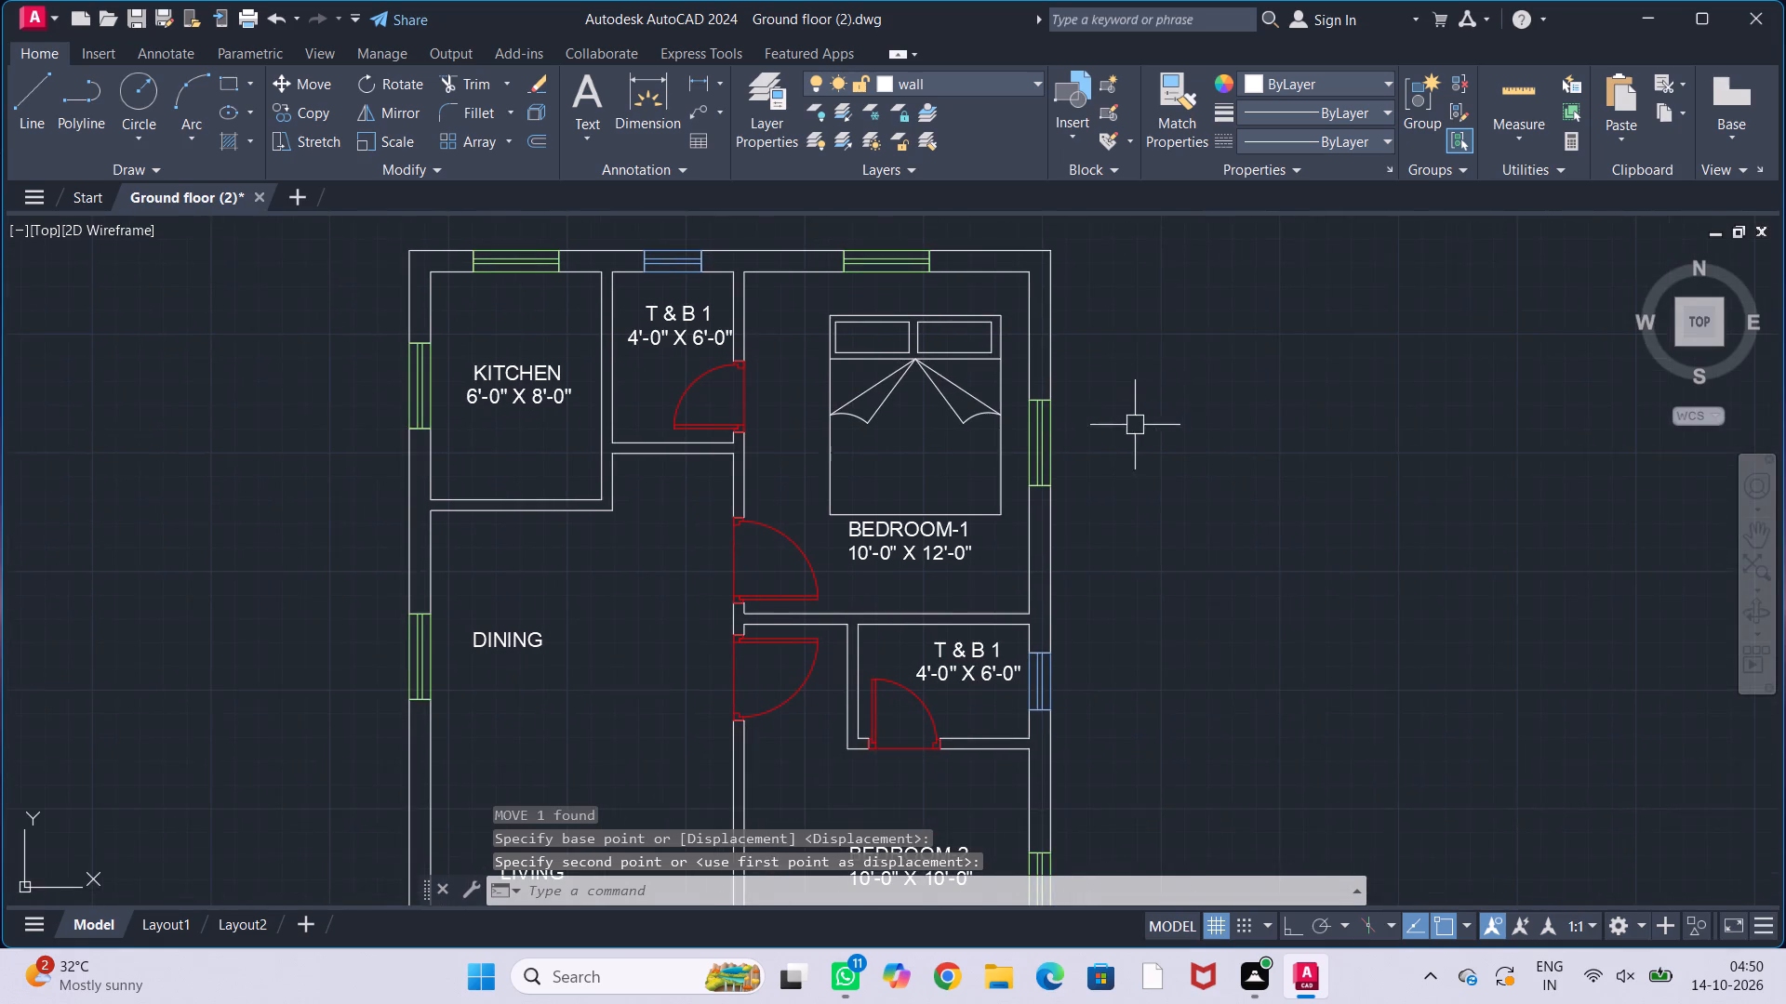
{"action": "middle_click_drag", "start_coordinate": [1140, 429], "coordinate": [1143, 399]}
{"action": "middle_click_drag", "start_coordinate": [1161, 456], "coordinate": [1168, 422]}
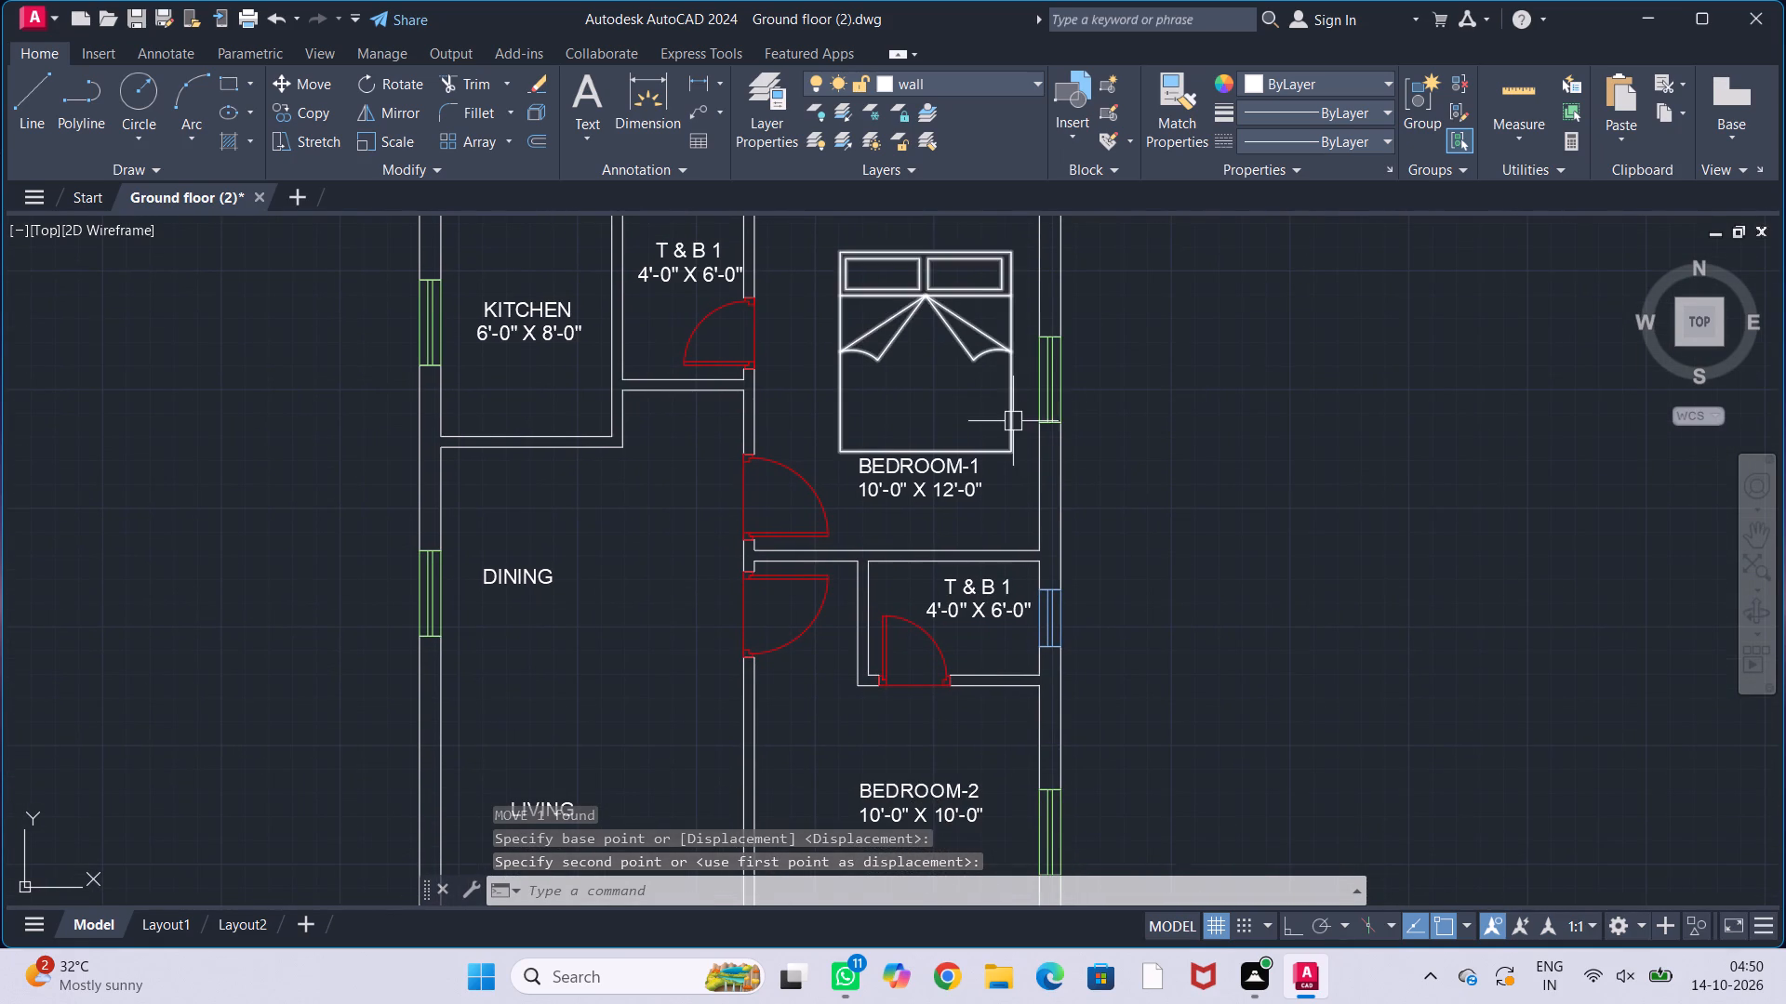
{"action": "left_click", "coordinate": [1013, 421]}
{"action": "key", "text": "c"}
{"action": "key", "text": "o"}
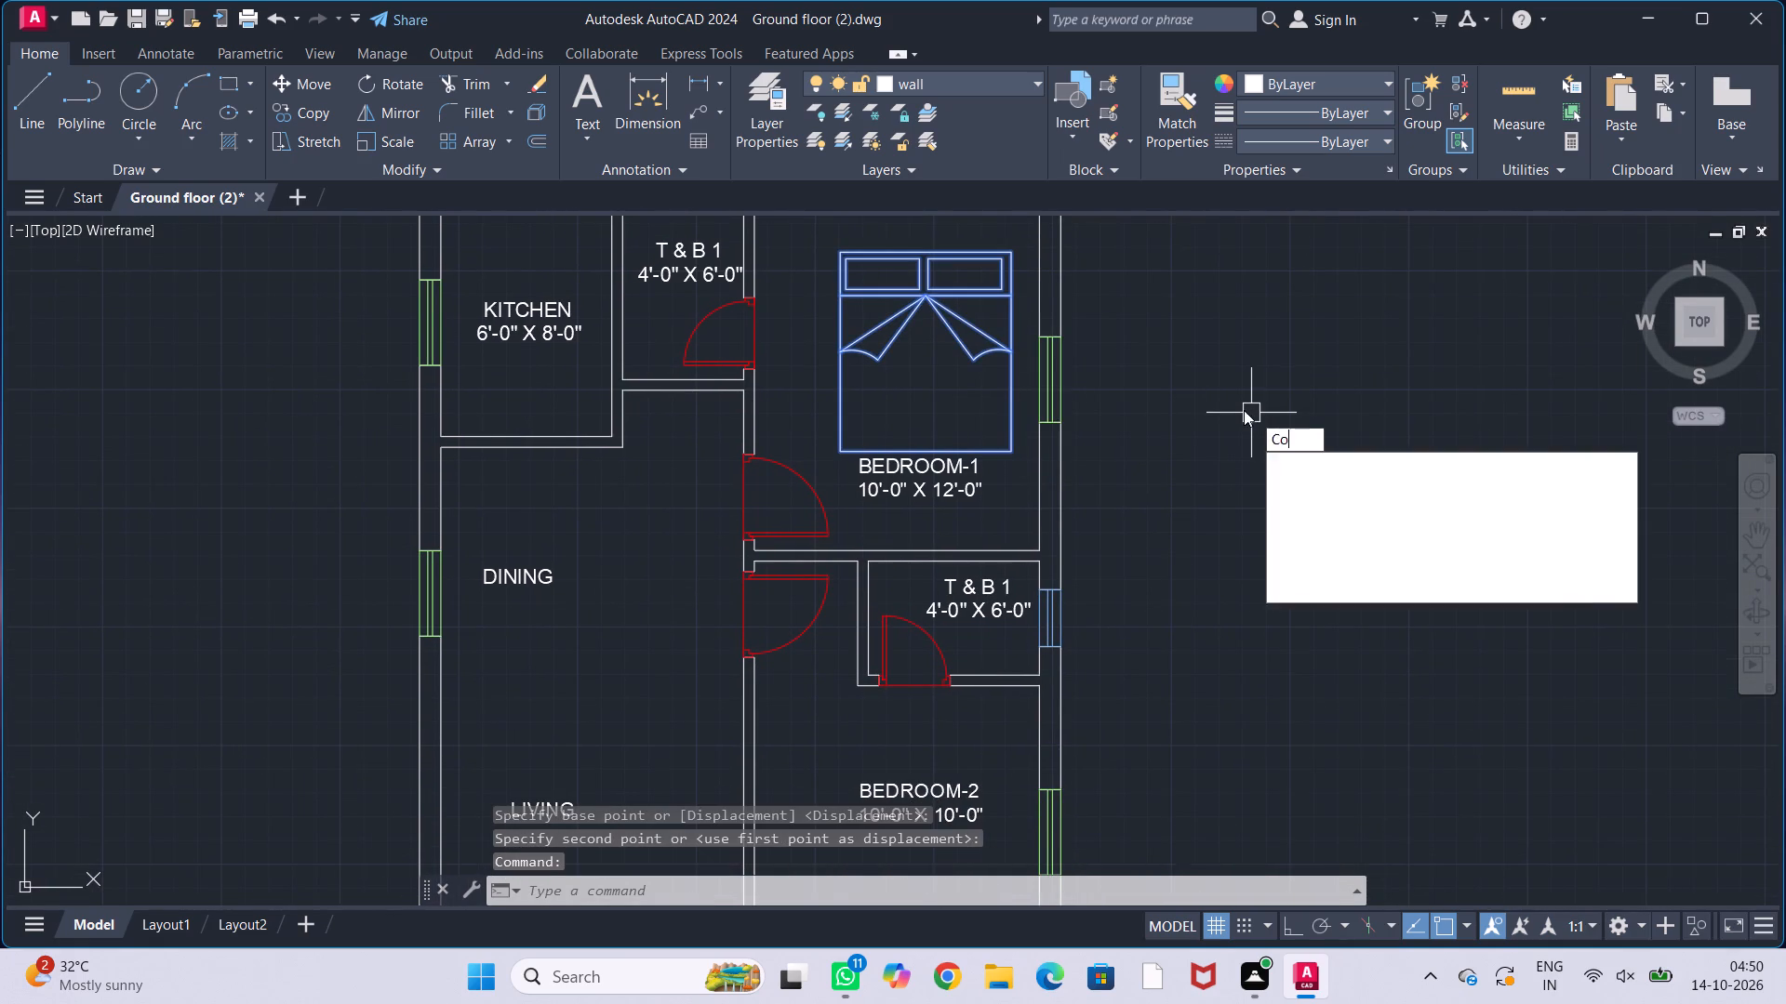
{"action": "key", "text": "Return"}
{"action": "left_click", "coordinate": [928, 455]}
{"action": "scroll", "coordinate": [951, 522], "scroll_direction": "down", "scroll_amount": 3}
{"action": "middle_click_drag", "start_coordinate": [925, 635], "coordinate": [901, 513]}
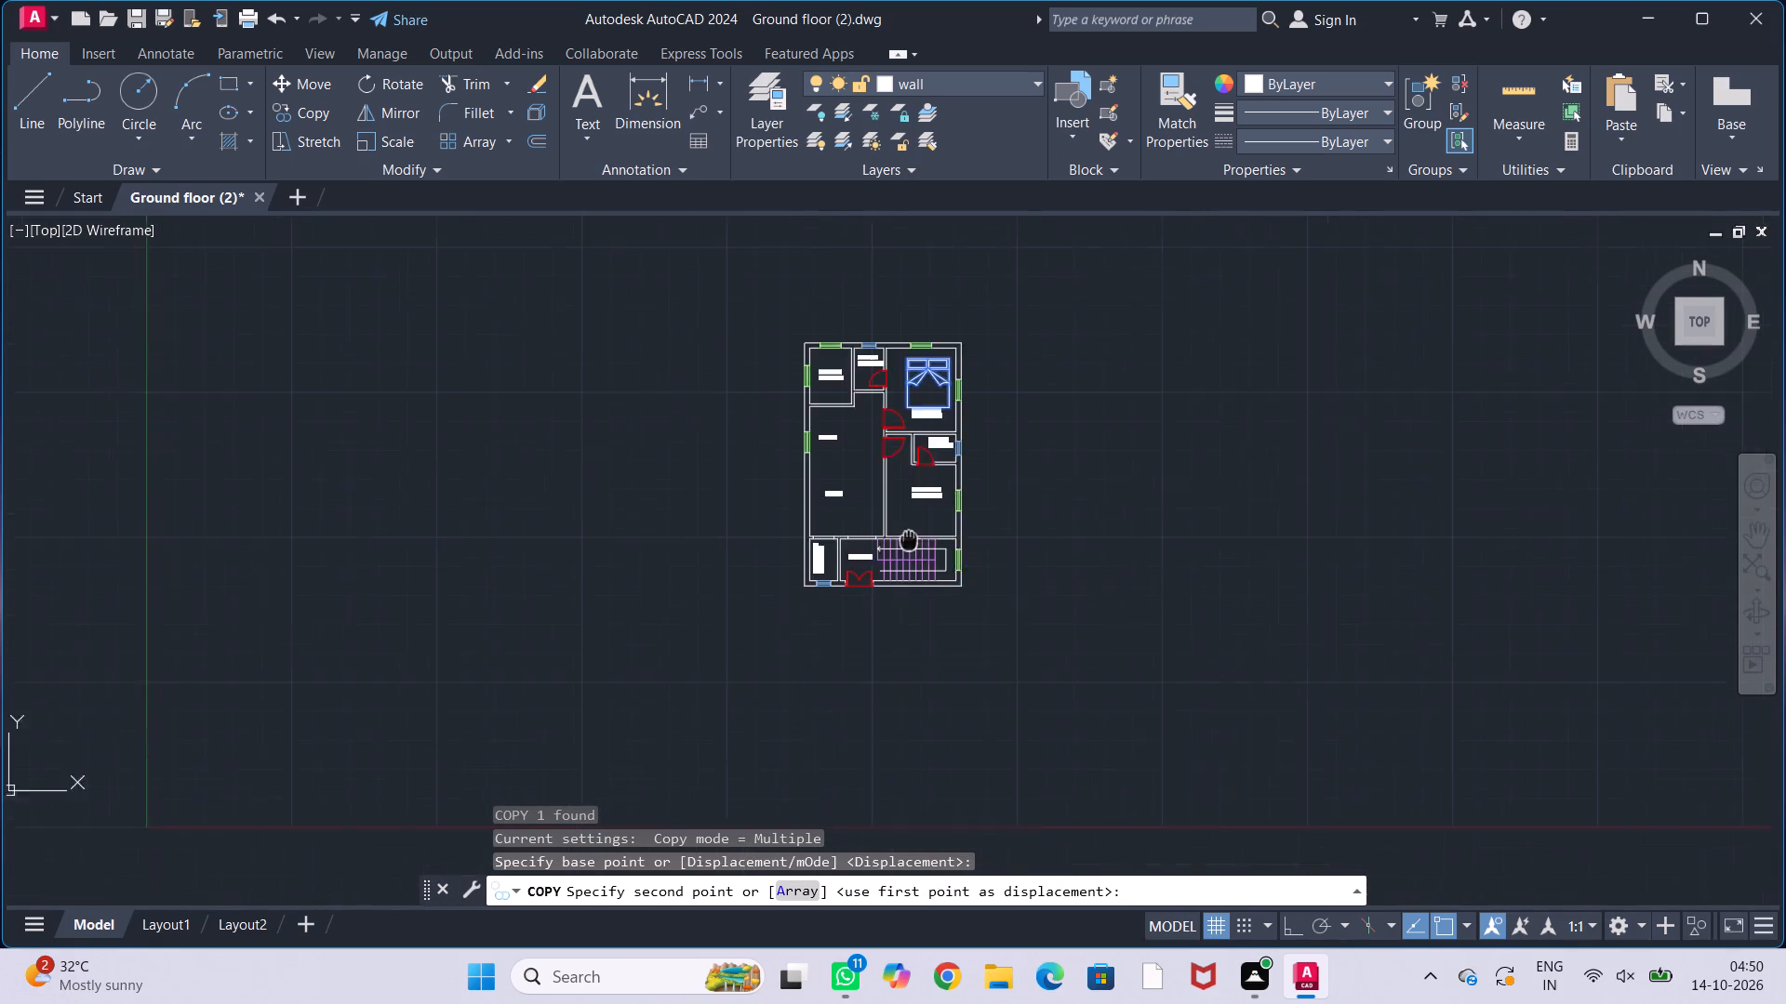
{"action": "scroll", "coordinate": [900, 509], "scroll_direction": "up", "scroll_amount": 3}
{"action": "middle_click_drag", "start_coordinate": [940, 476], "coordinate": [938, 522]}
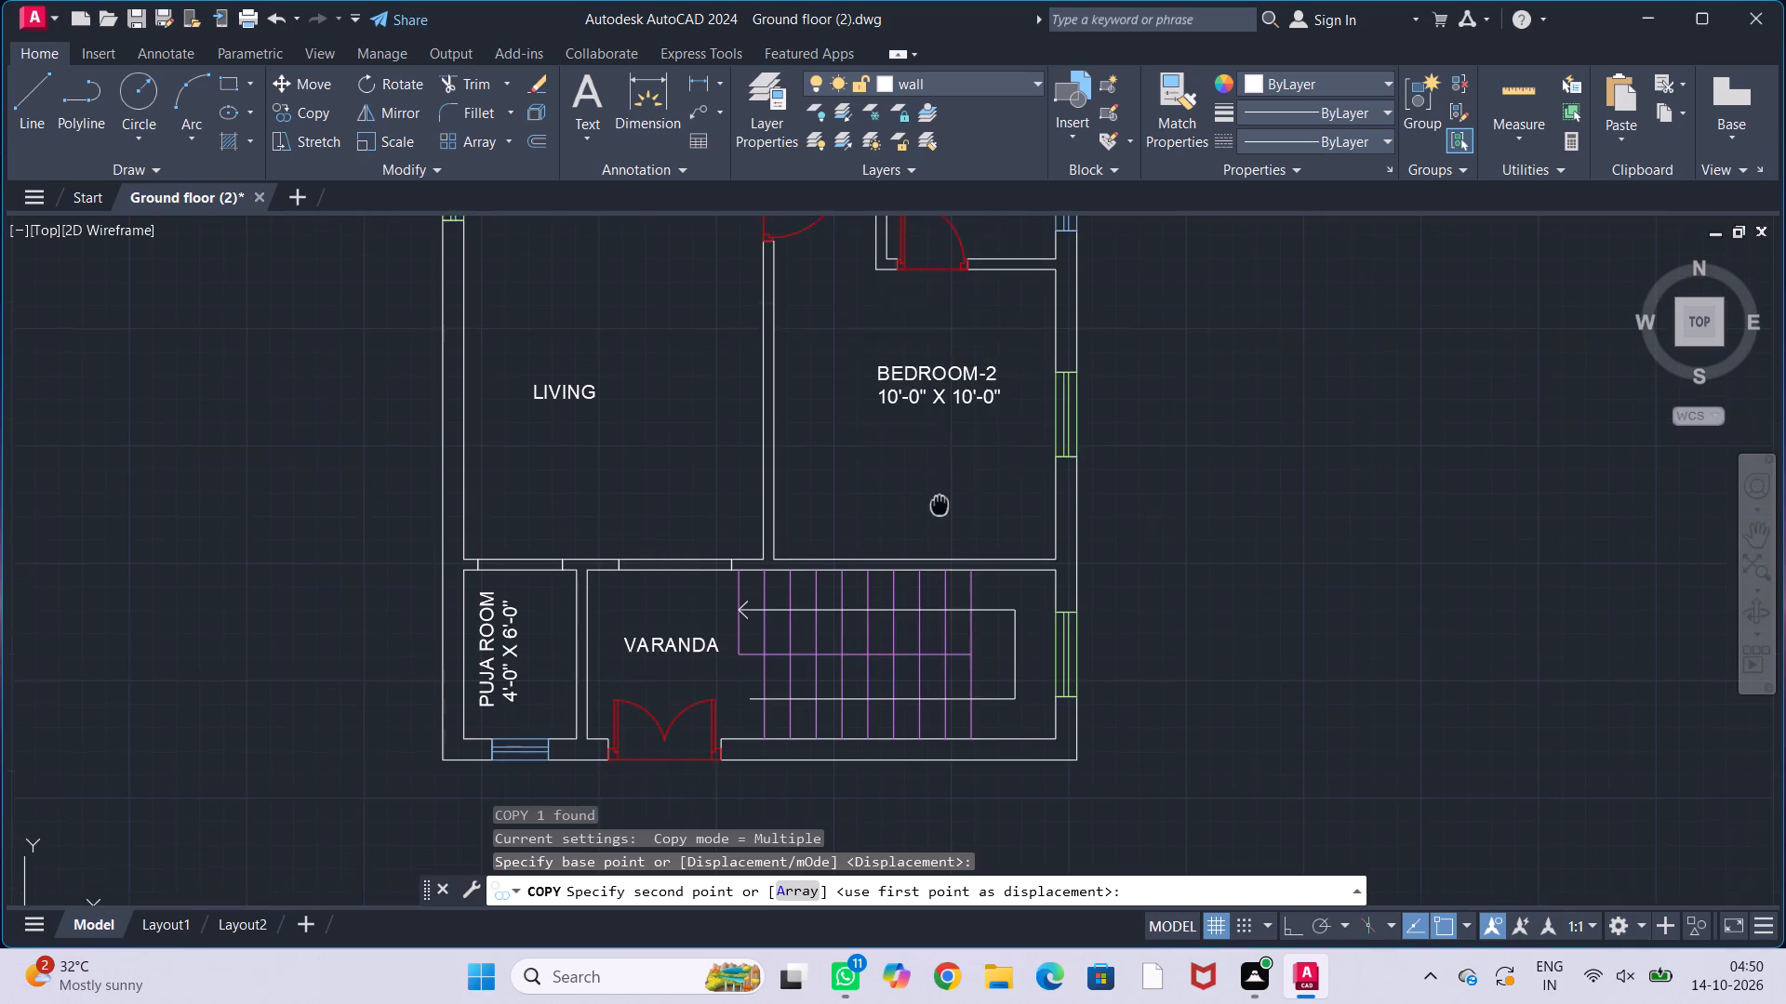
{"action": "middle_click_drag", "start_coordinate": [938, 522], "coordinate": [936, 526]}
{"action": "left_click", "coordinate": [907, 531]}
{"action": "key", "text": "Escape"}
{"action": "key", "text": "Escape"}
{"action": "key", "text": "Escape"}
{"action": "key", "text": "Escape"}
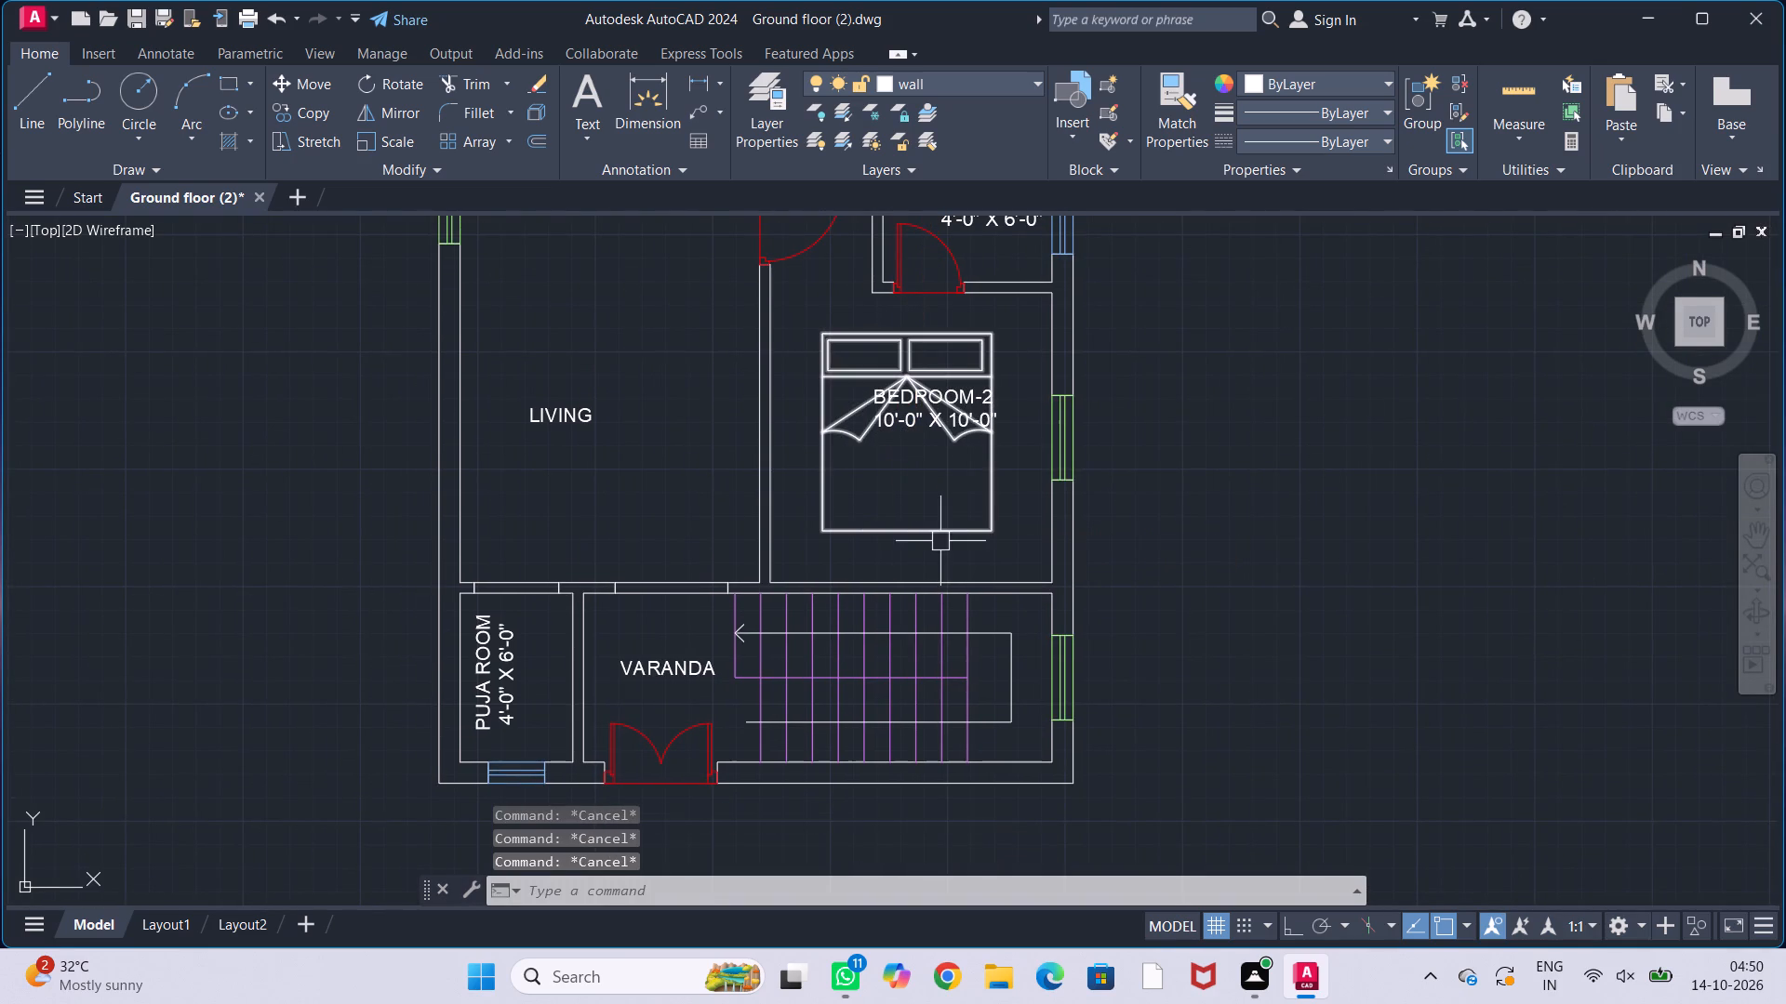
Rotate the BEDROOM-2 bed to 270° about its foot-edge midpoint so its pillows face the right outer wall.
{"action": "left_click", "coordinate": [941, 525]}
{"action": "key", "text": "r"}
{"action": "key", "text": "o"}
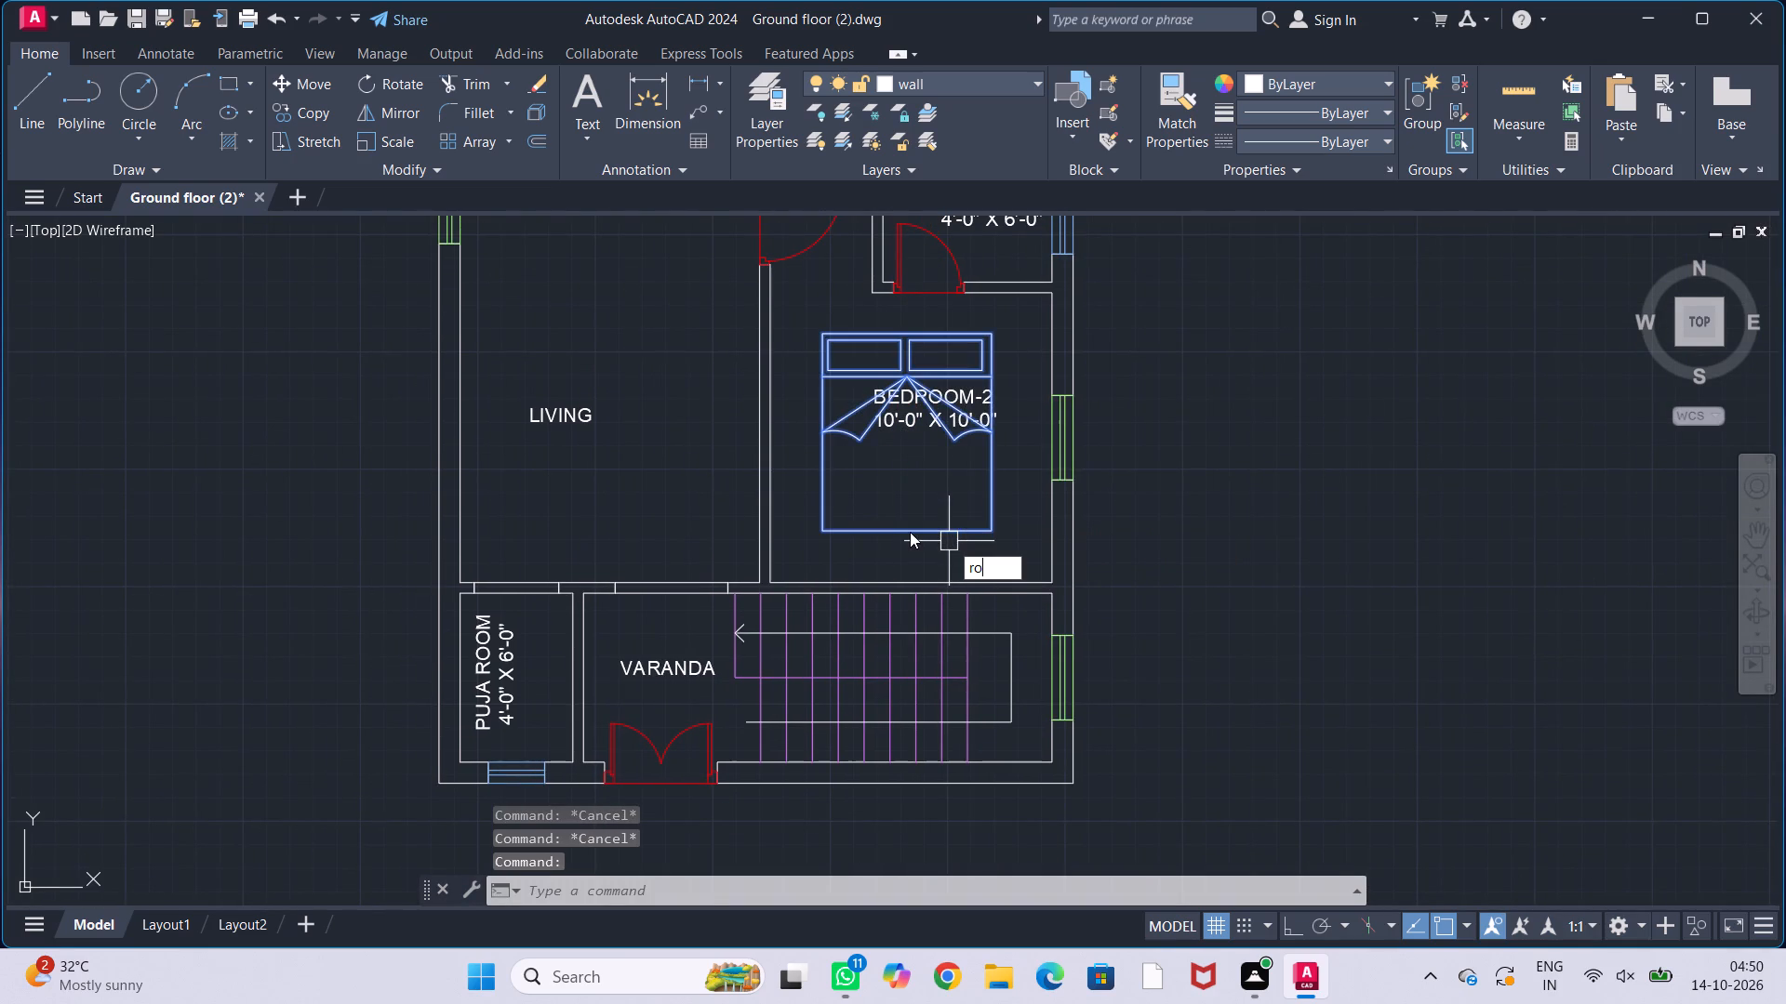
{"action": "key", "text": "Return"}
{"action": "left_click", "coordinate": [912, 532]}
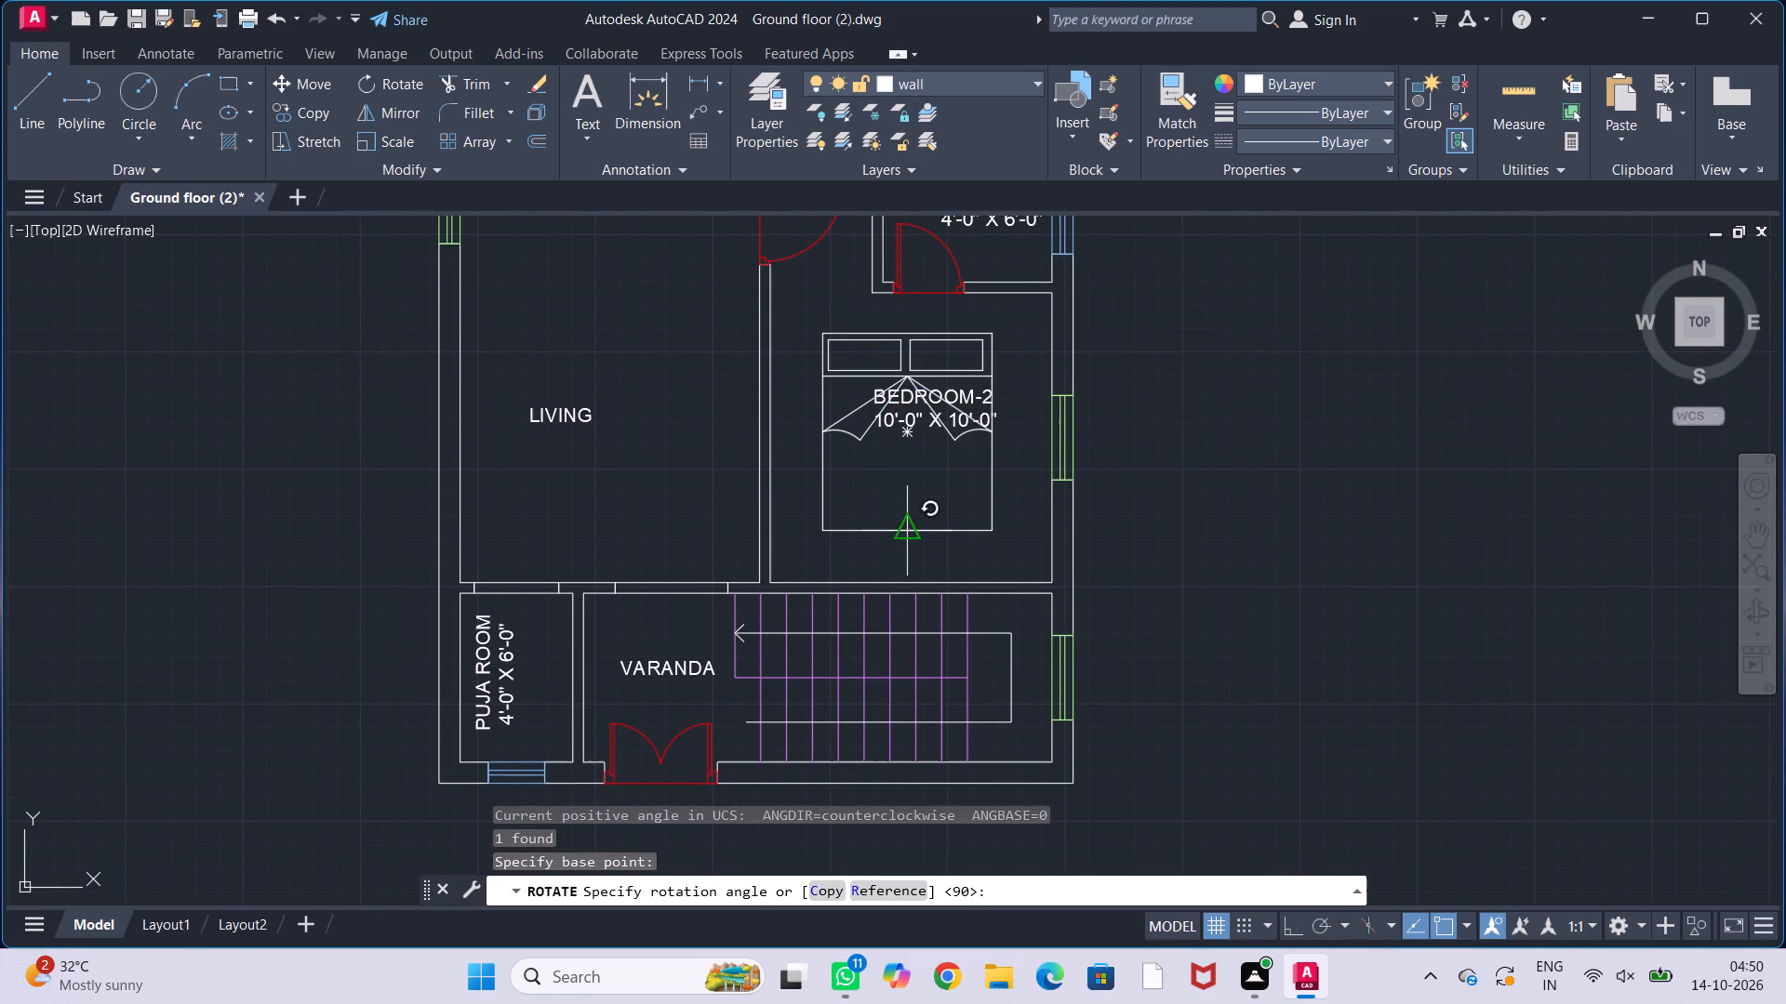
{"action": "key", "text": "F8"}
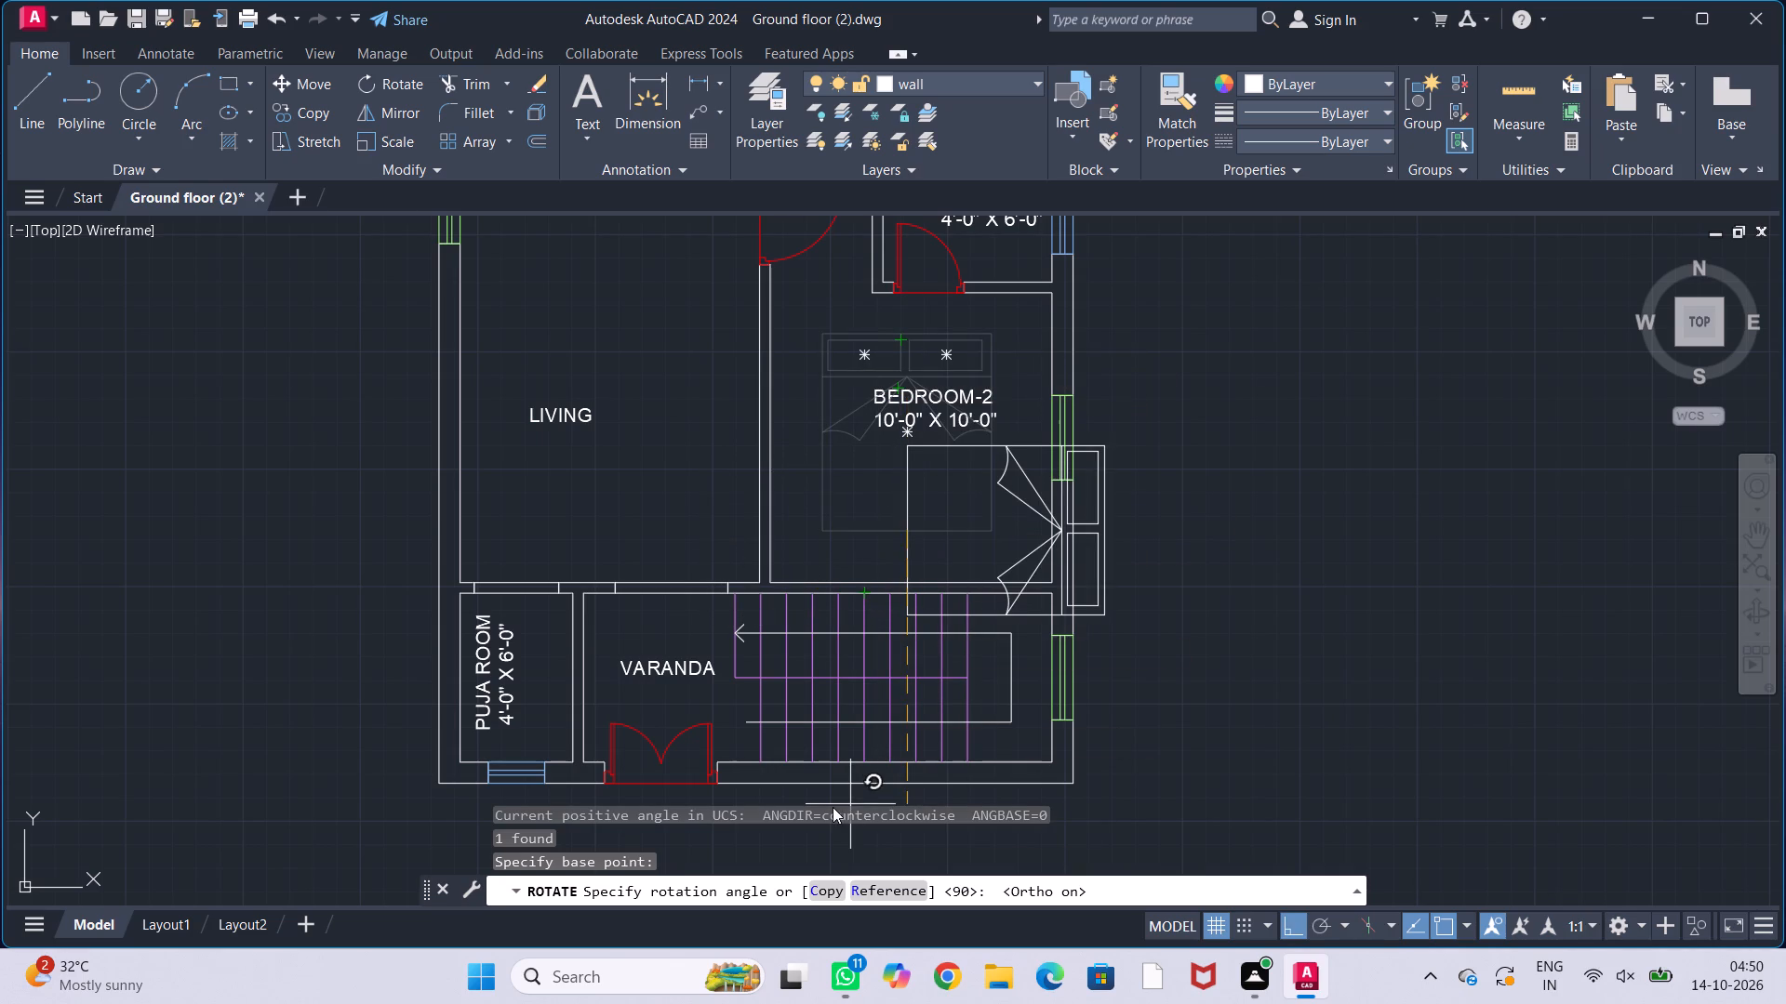
{"action": "middle_click_drag", "start_coordinate": [1019, 801], "coordinate": [1012, 667]}
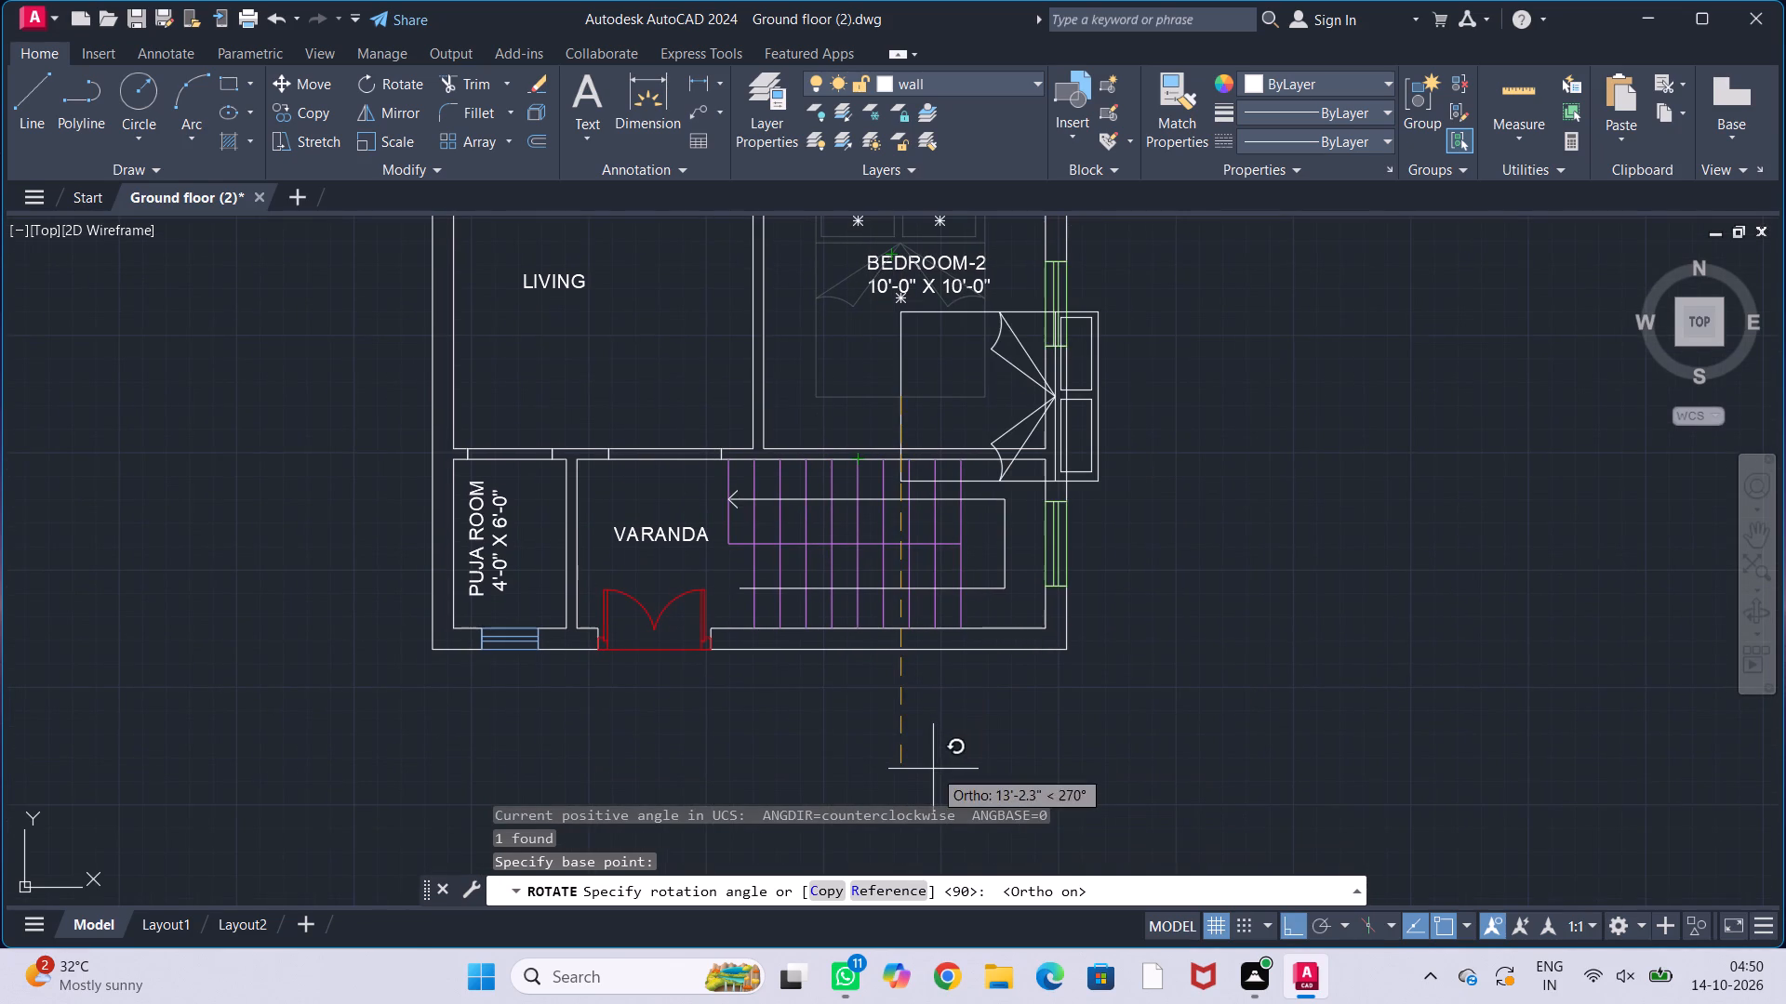
{"action": "left_click", "coordinate": [933, 769]}
Move the rotated bed by its headboard midpoint about 3'-6" up and left, inside BEDROOM-2 beside the right window.
{"action": "middle_click_drag", "start_coordinate": [1166, 408], "coordinate": [1166, 562]}
{"action": "left_click", "coordinate": [1103, 553]}
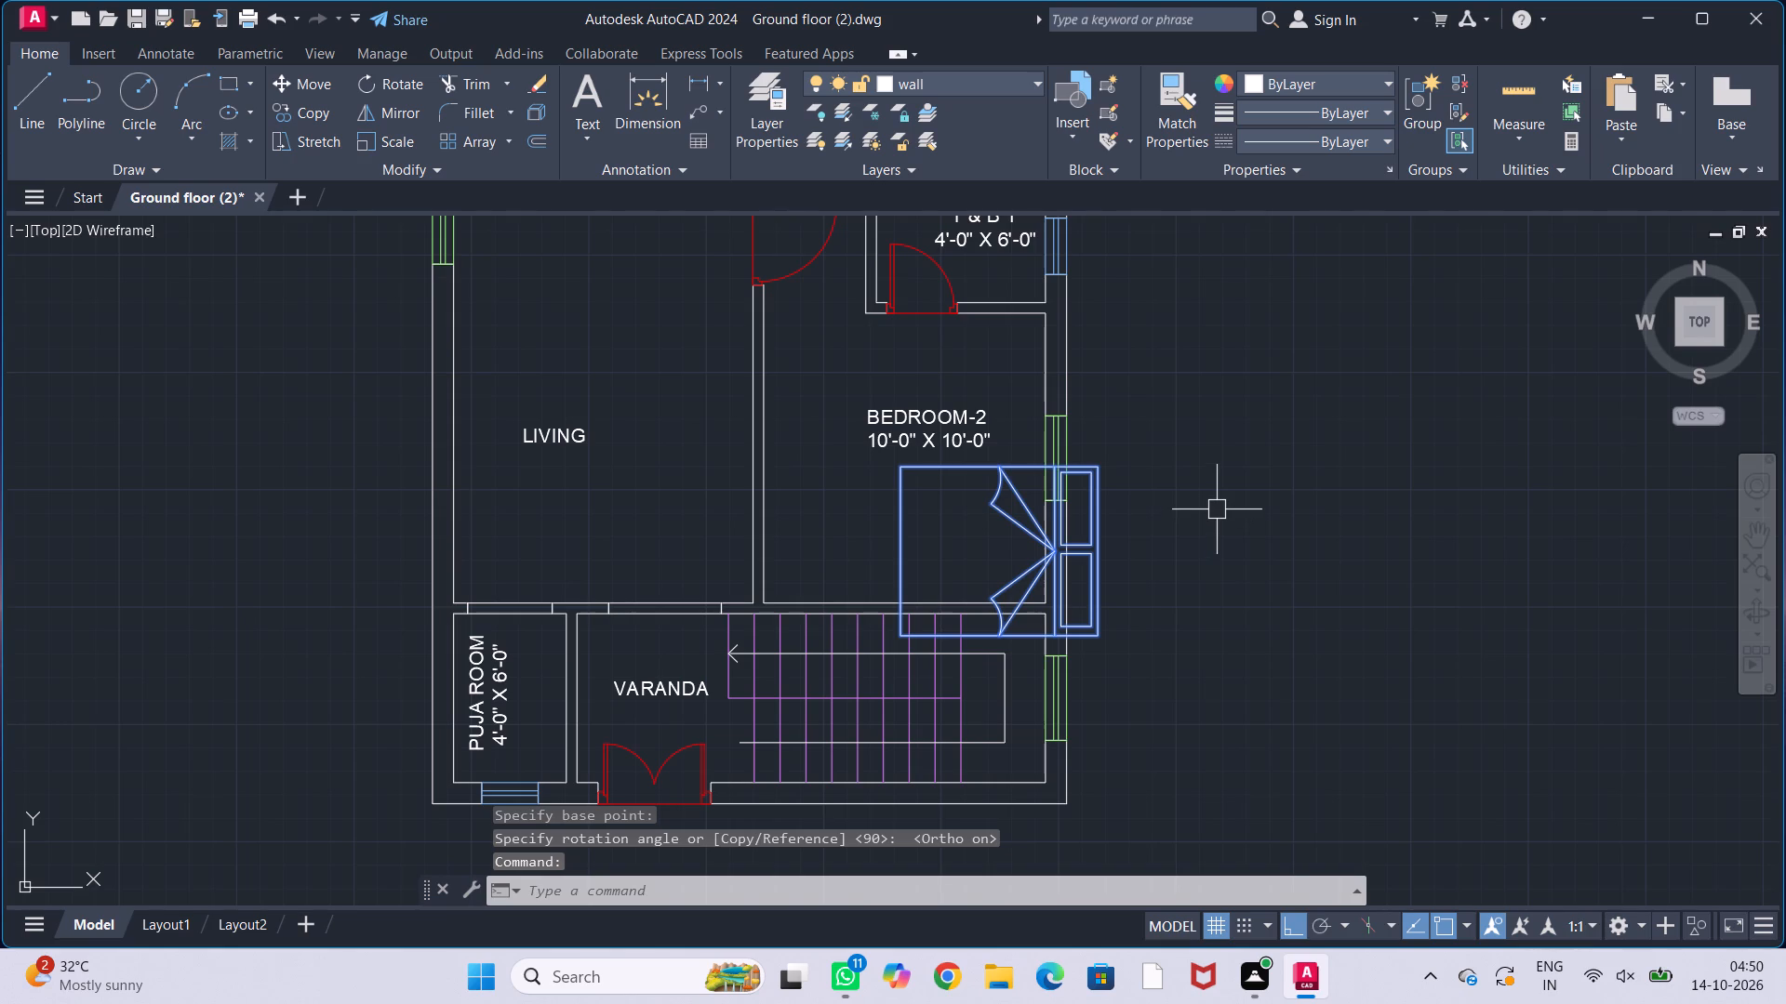
{"action": "key", "text": "m"}
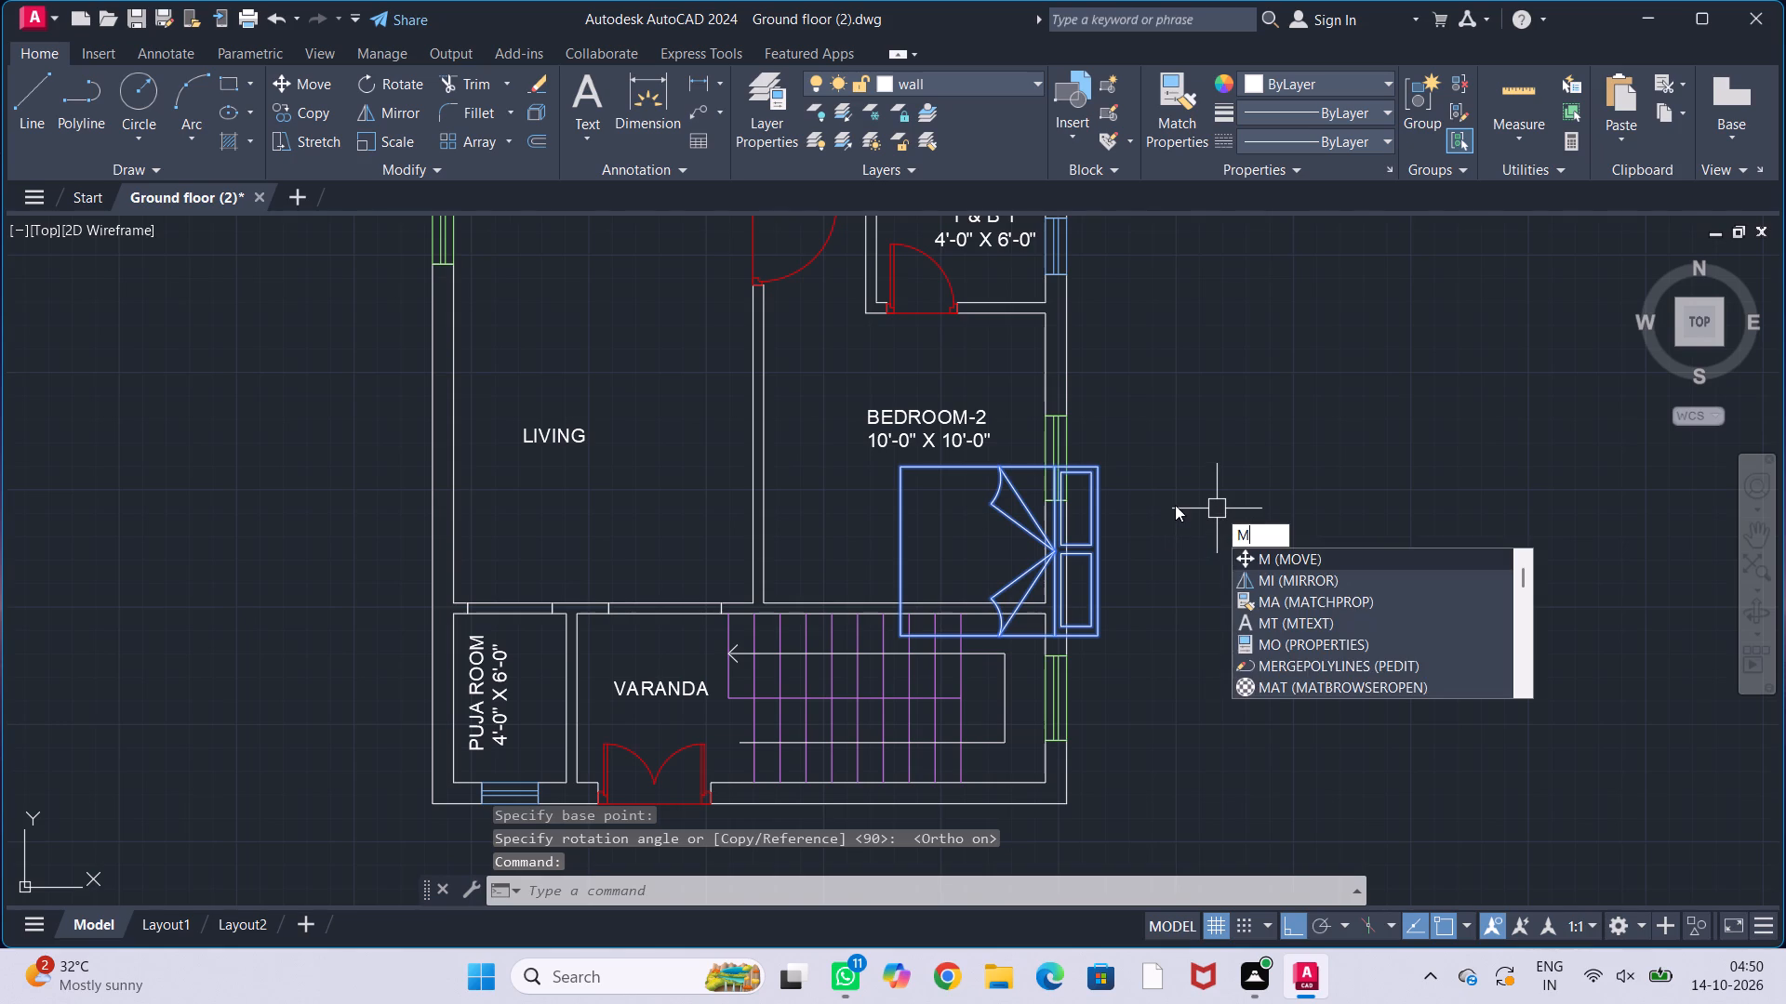
{"action": "key", "text": "Return"}
{"action": "scroll", "coordinate": [1085, 556], "scroll_direction": "up", "scroll_amount": 1}
{"action": "left_click", "coordinate": [1107, 543]}
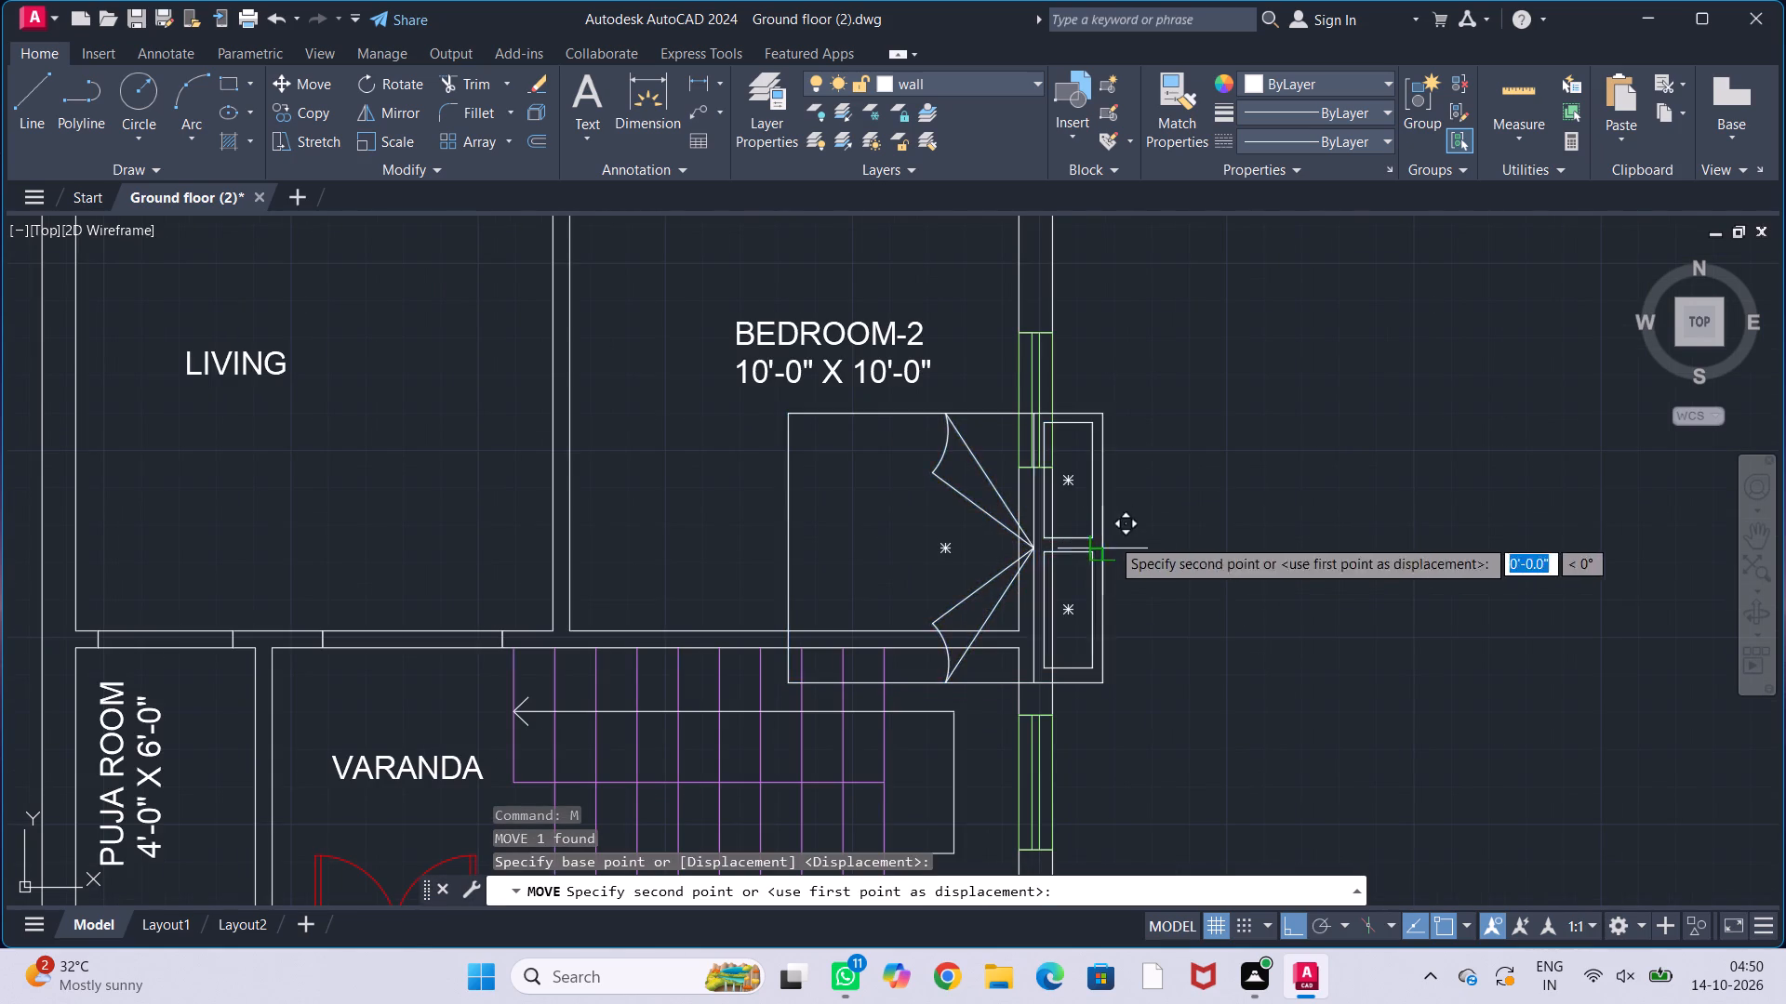
{"action": "middle_click_drag", "start_coordinate": [1285, 444], "coordinate": [1226, 491]}
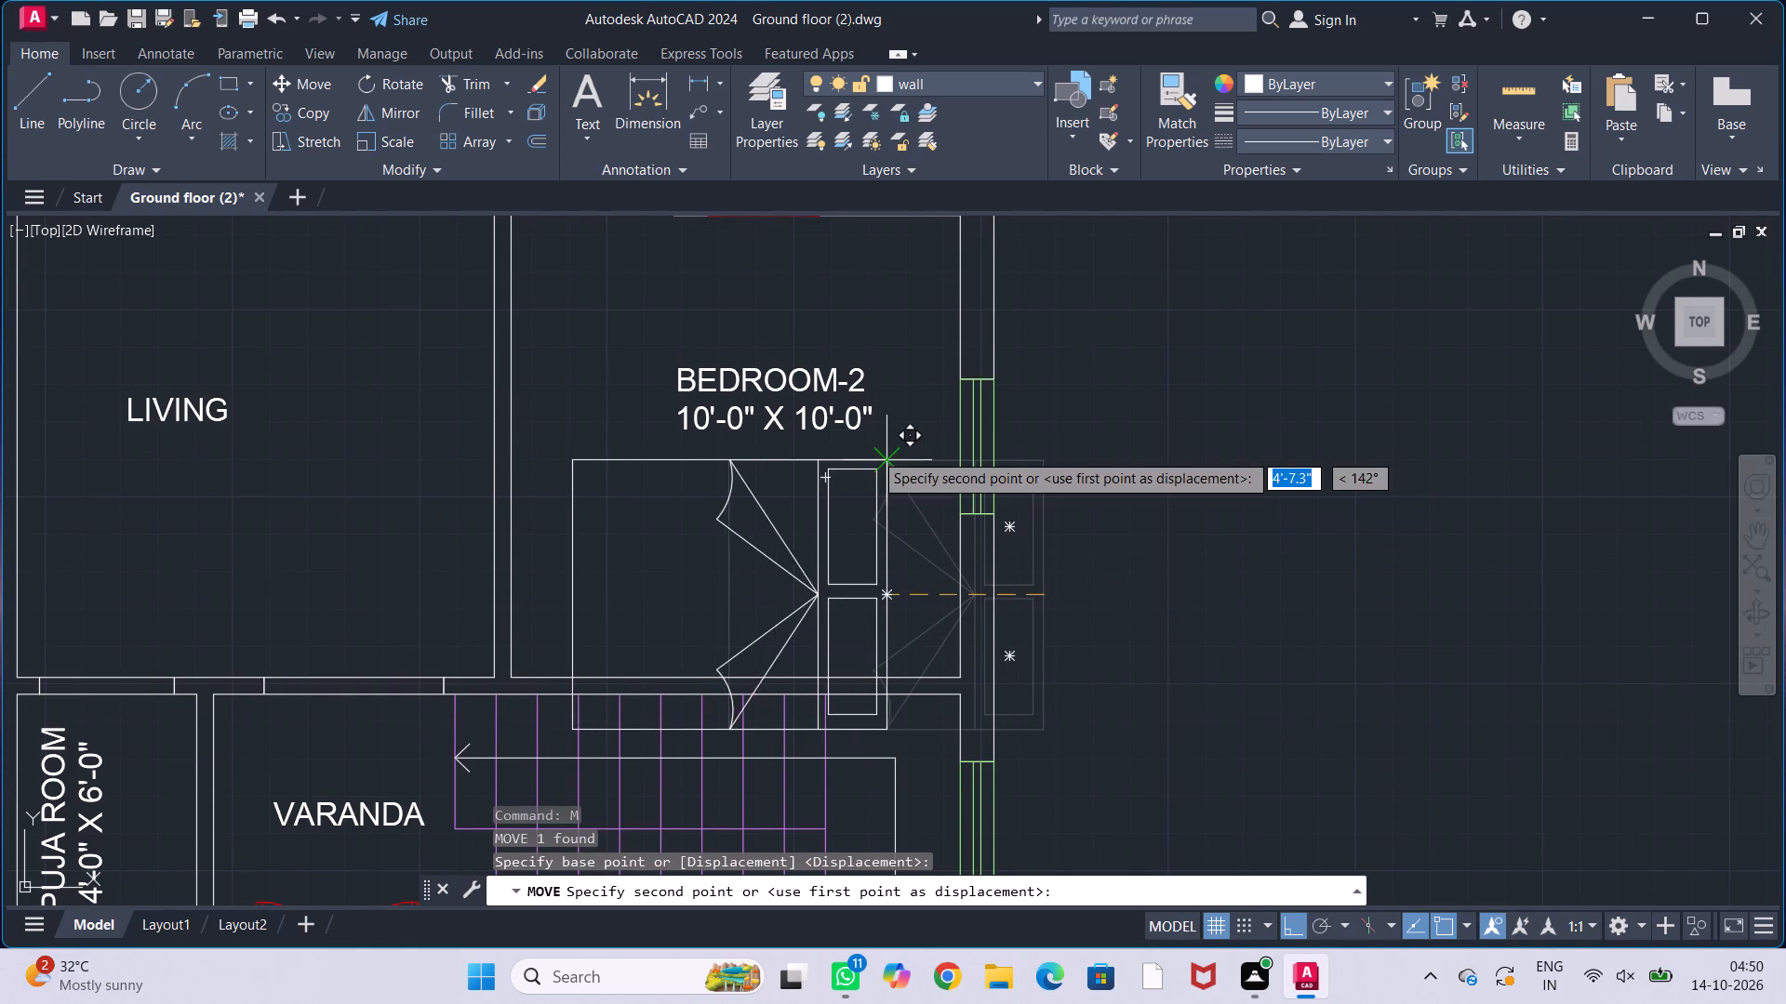
{"action": "key", "text": "F8"}
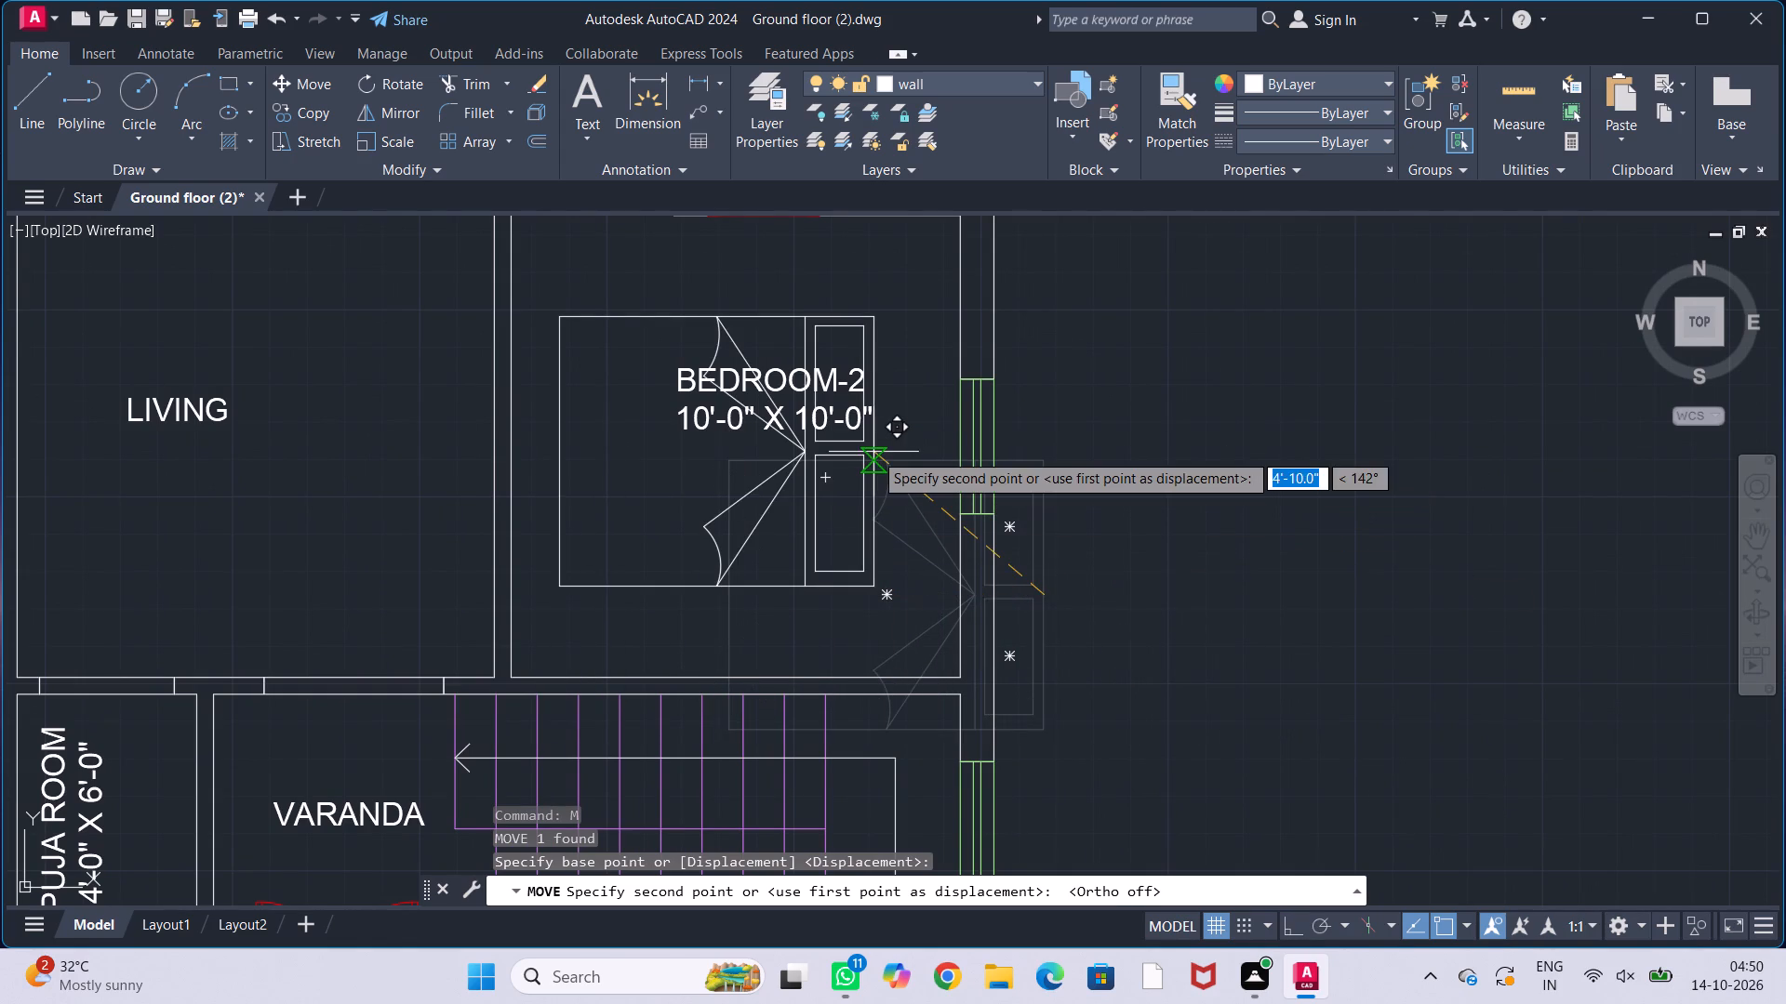
{"action": "middle_click_drag", "start_coordinate": [880, 455], "coordinate": [907, 493]}
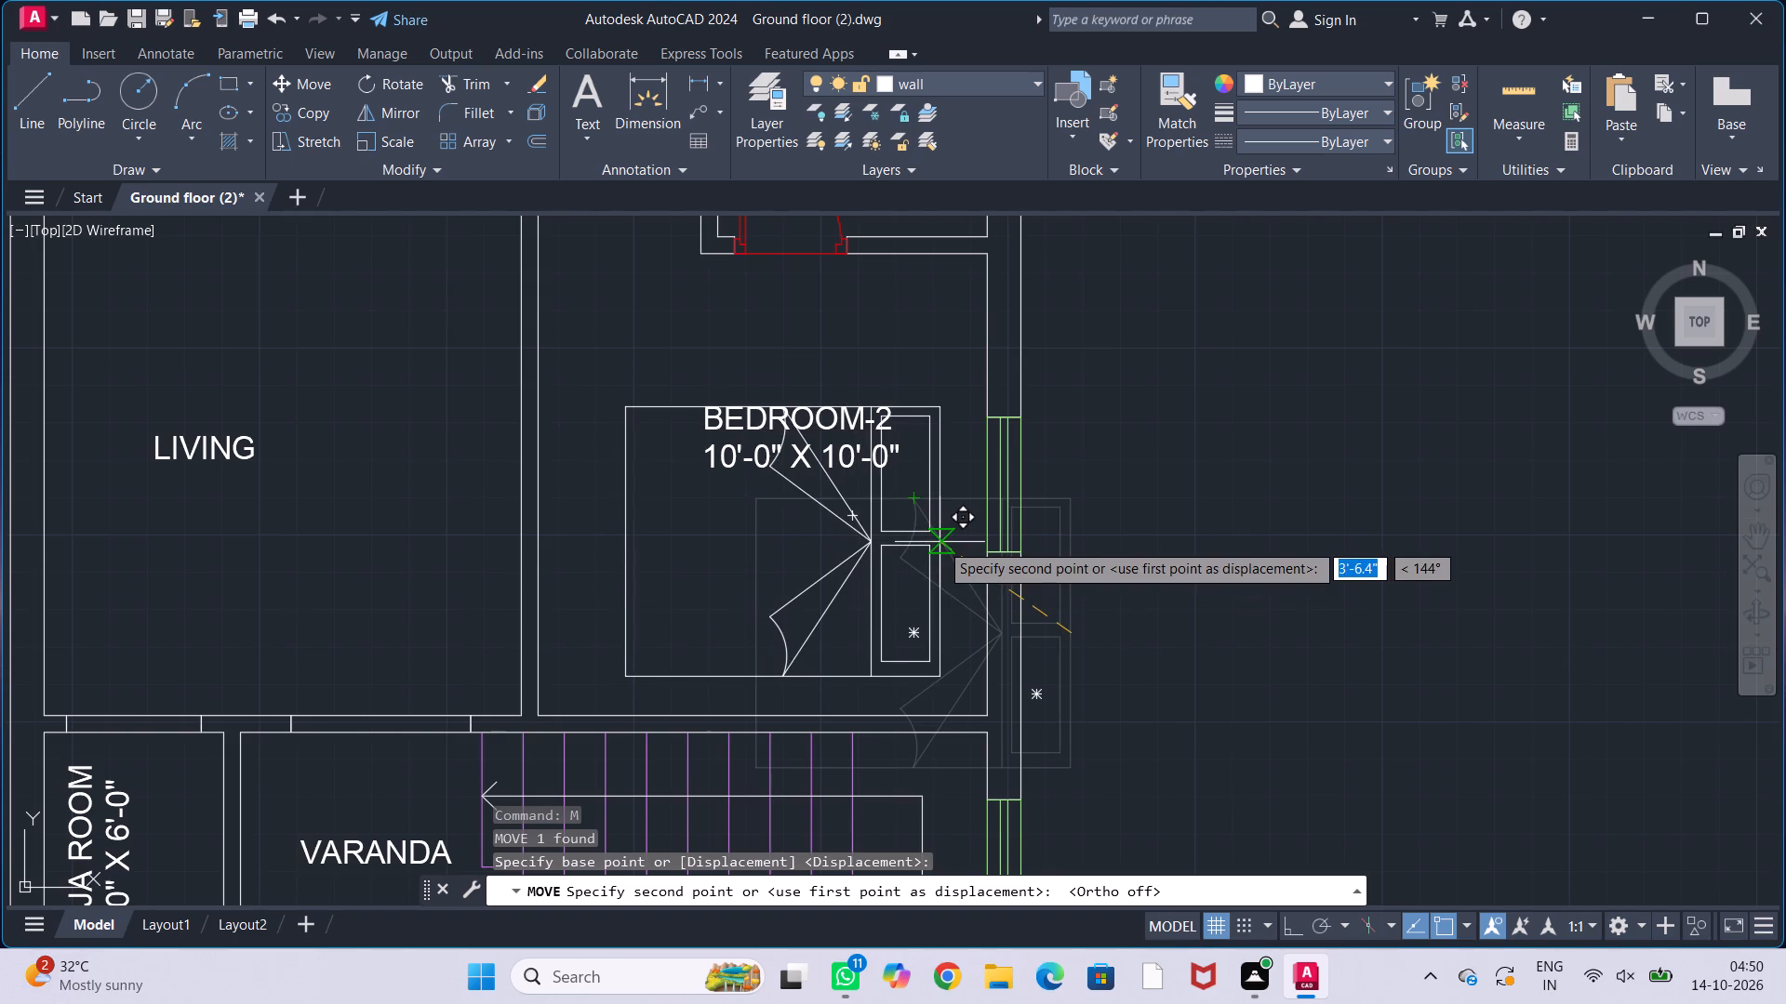
{"action": "left_click", "coordinate": [940, 542]}
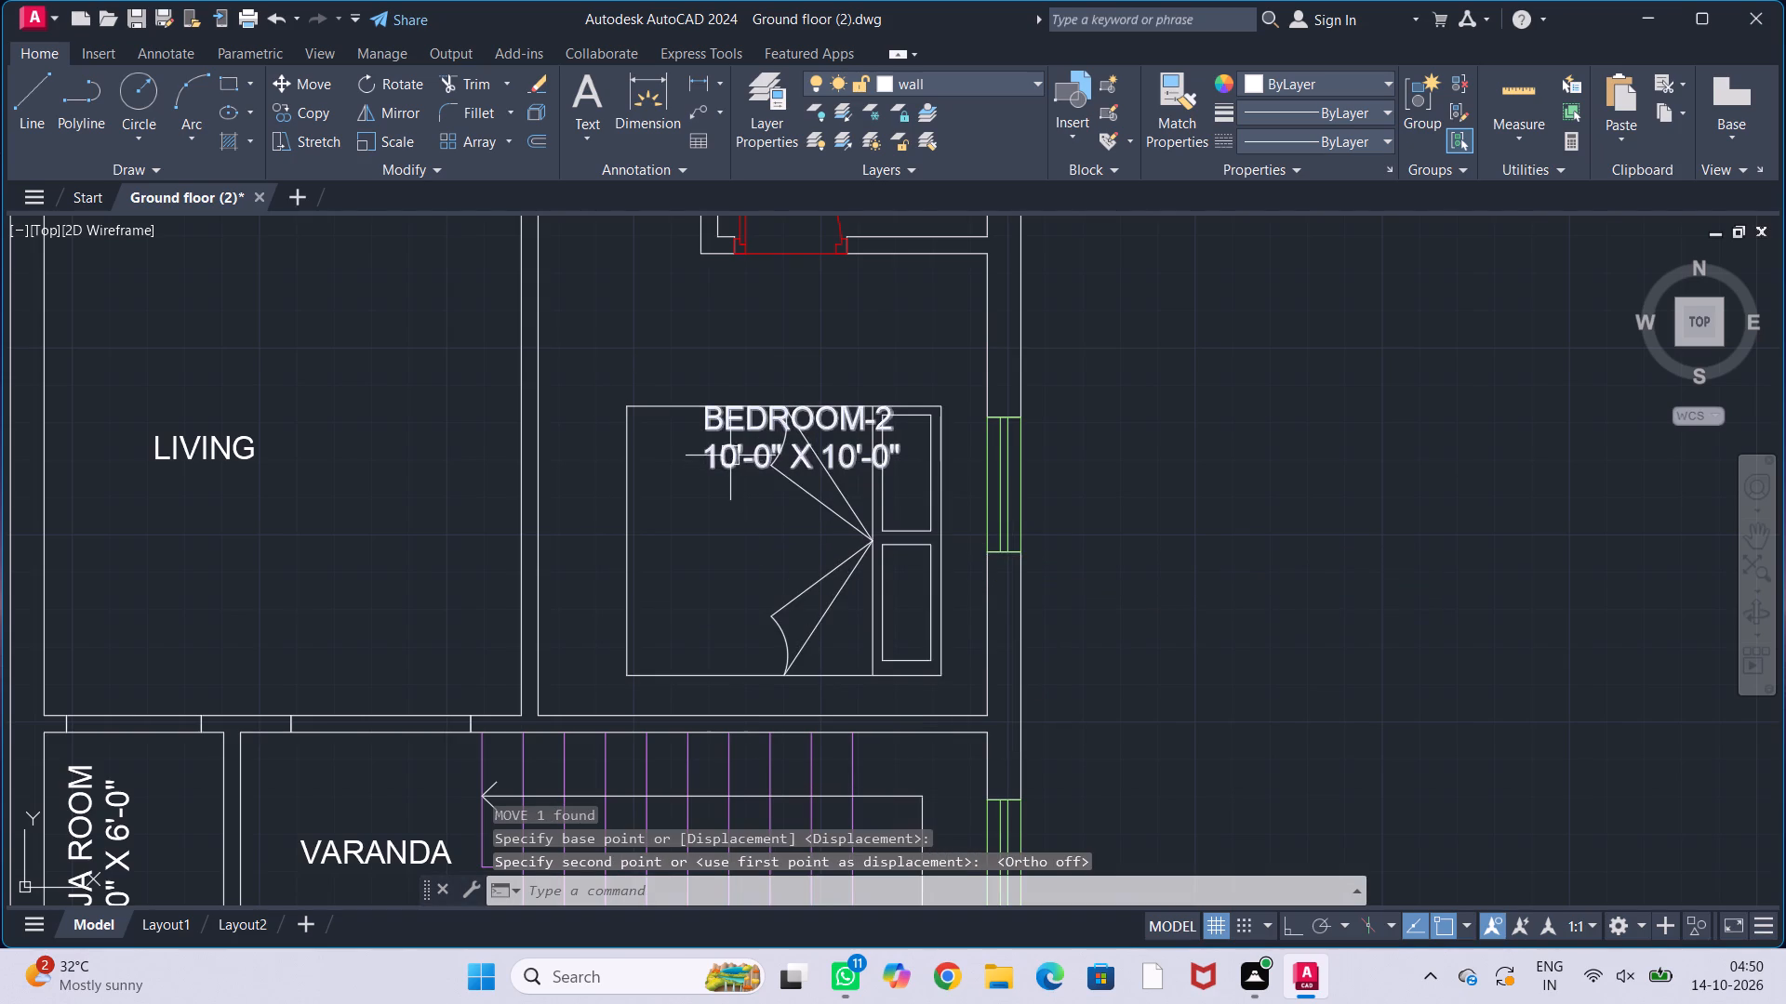
Move the "BEDROOM-2 10'-0" X 10'-0"" label straight up into the clear space above the bed.
{"action": "left_click", "coordinate": [730, 456]}
{"action": "key", "text": "m"}
{"action": "key", "text": "Return"}
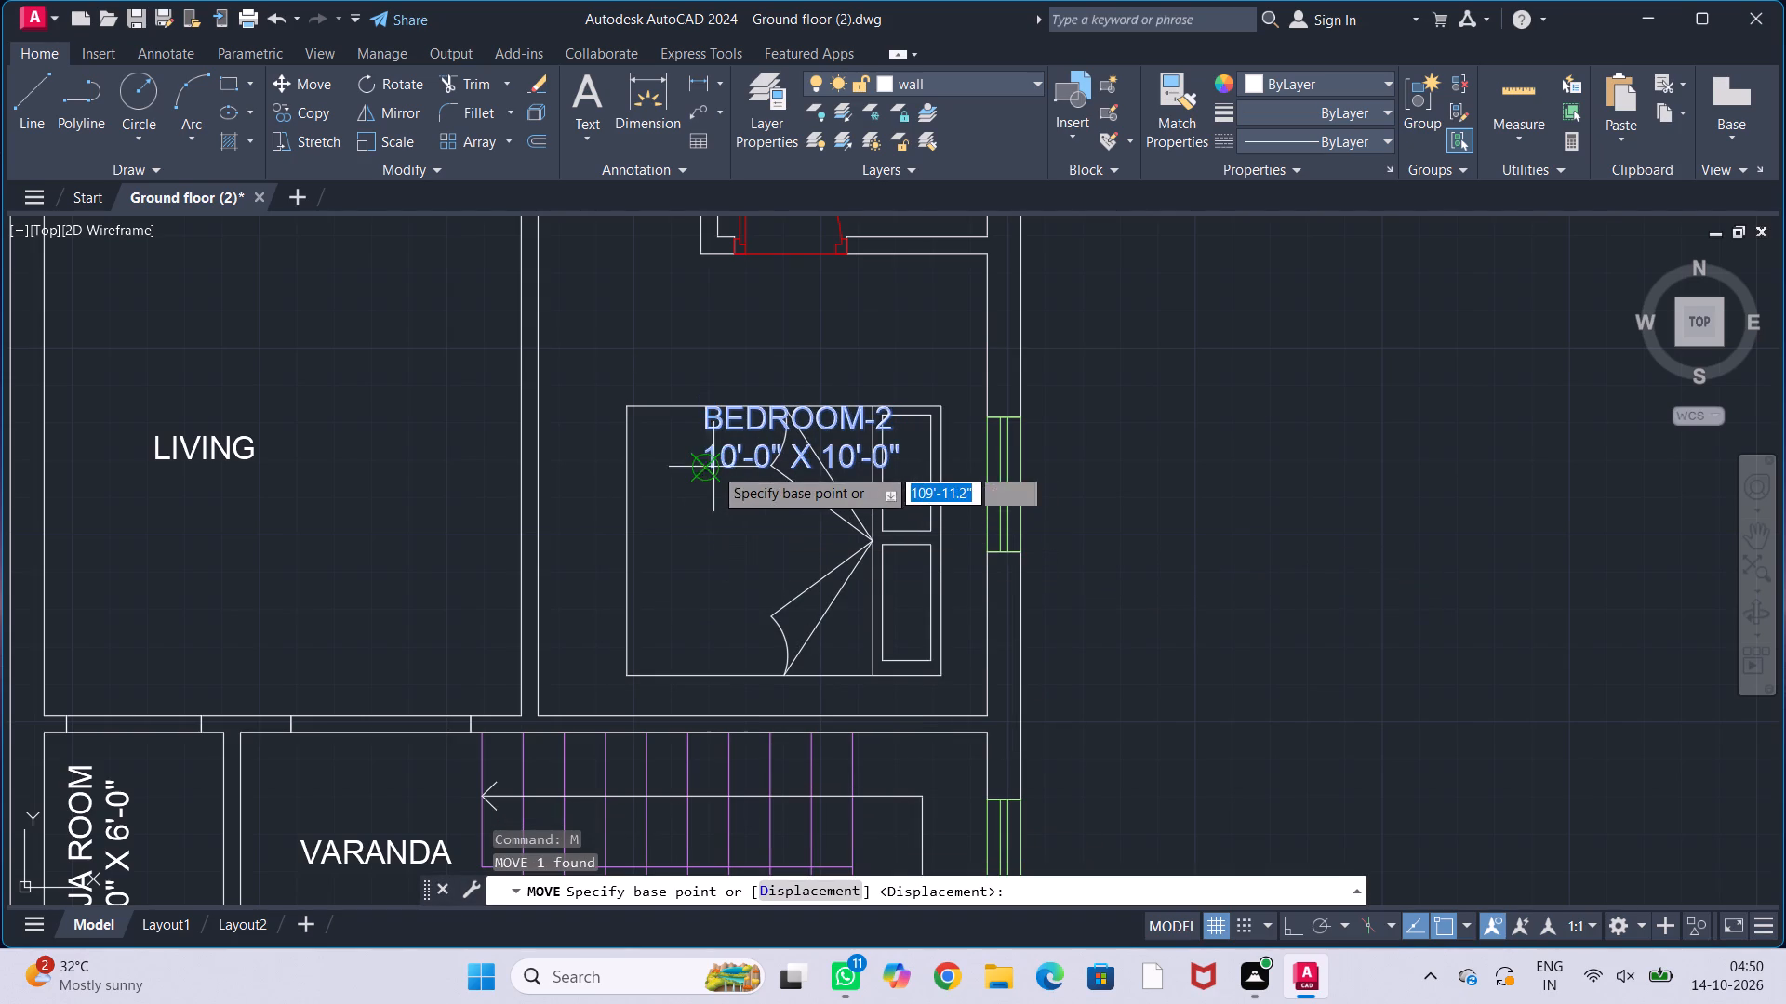
{"action": "left_click", "coordinate": [704, 467]}
{"action": "left_click", "coordinate": [705, 371]}
{"action": "key", "text": "Escape"}
{"action": "key", "text": "Escape"}
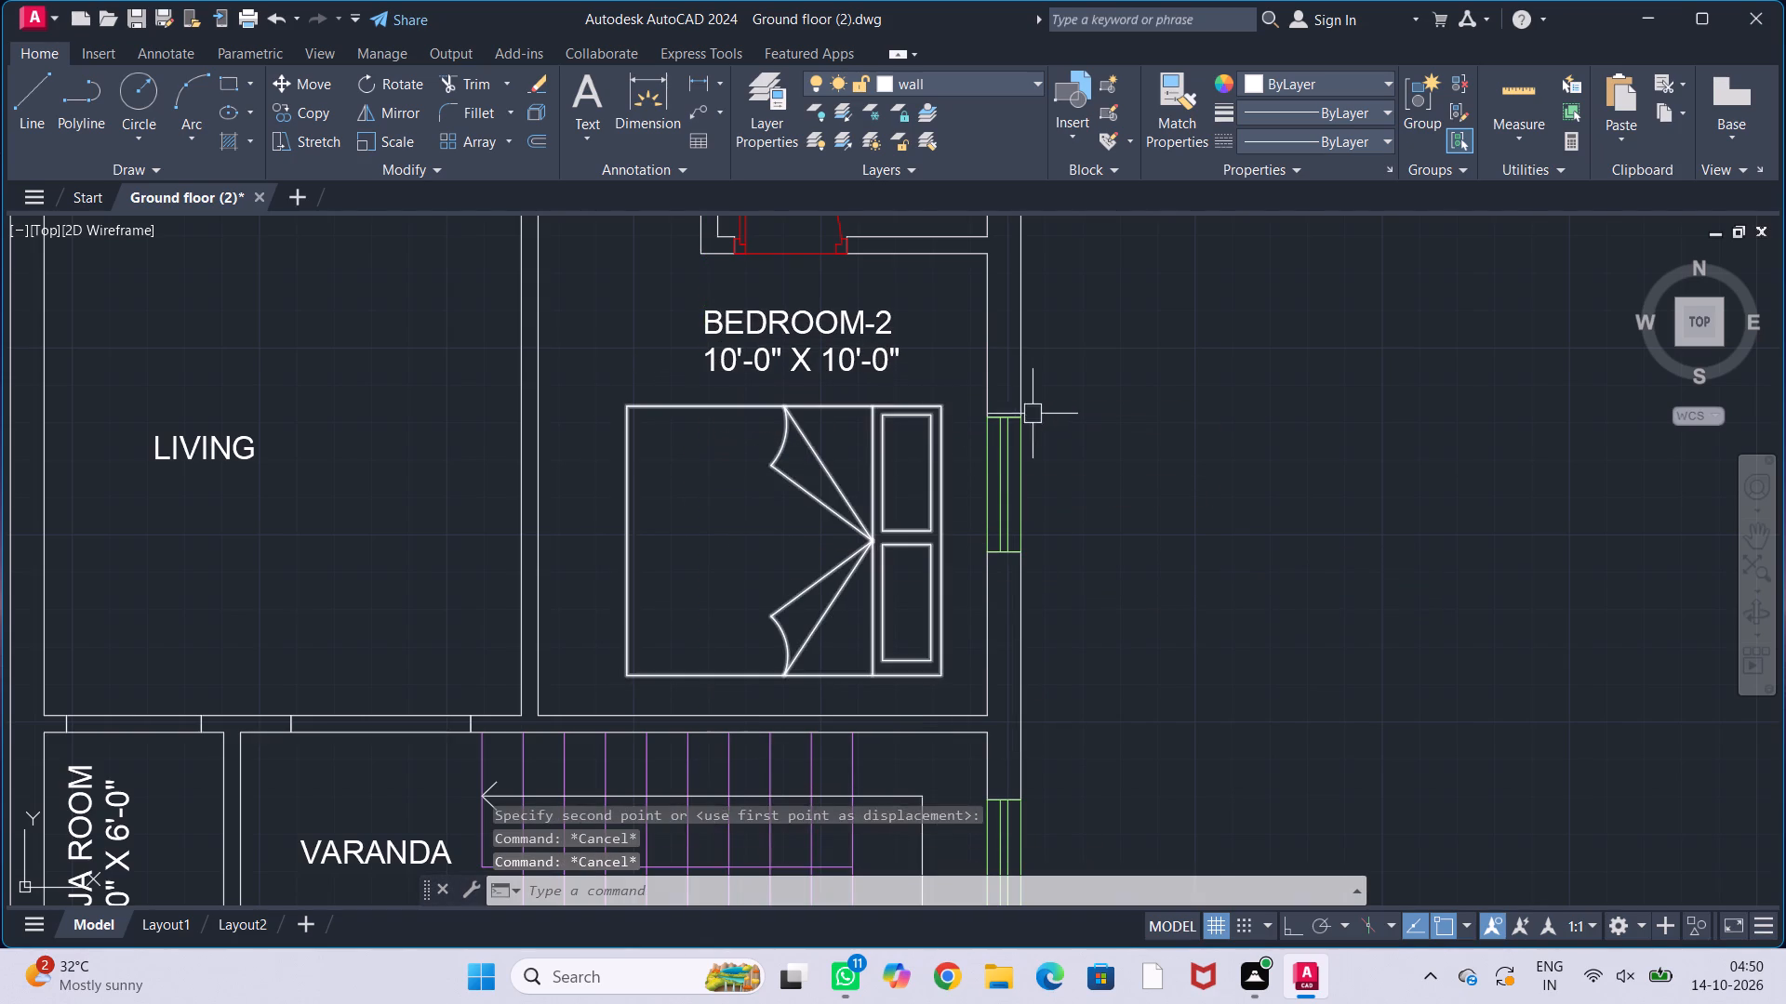
{"action": "key", "text": "Escape"}
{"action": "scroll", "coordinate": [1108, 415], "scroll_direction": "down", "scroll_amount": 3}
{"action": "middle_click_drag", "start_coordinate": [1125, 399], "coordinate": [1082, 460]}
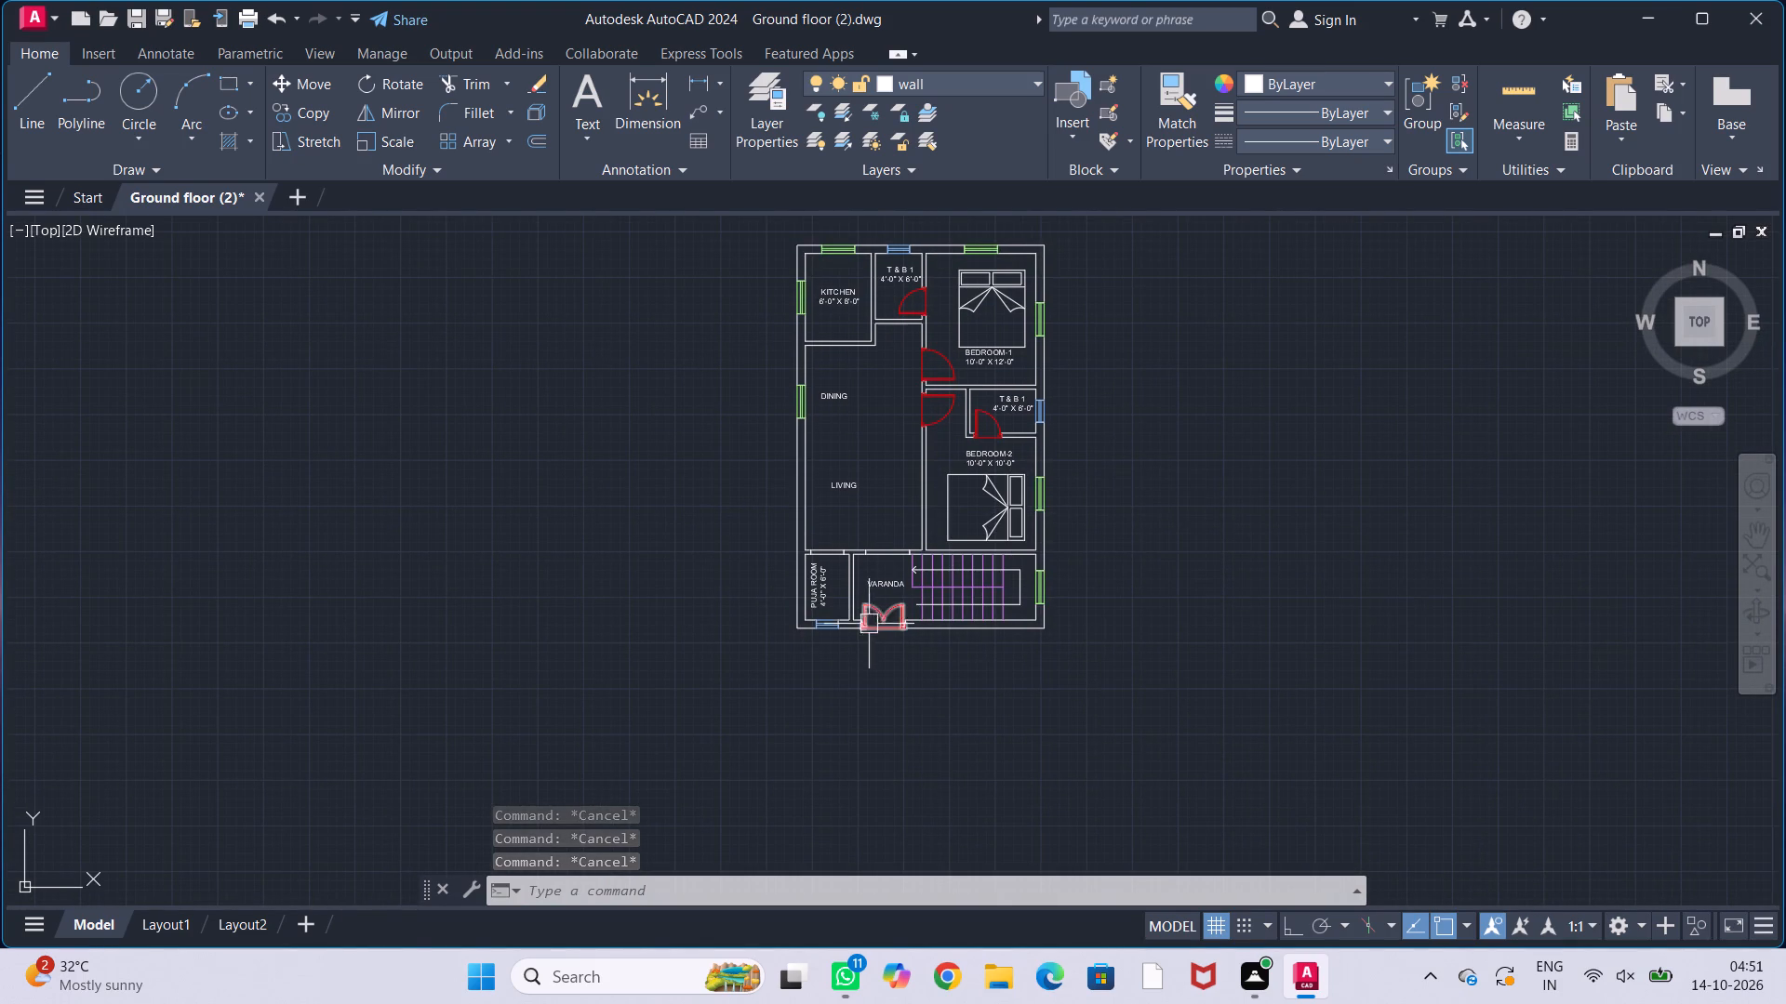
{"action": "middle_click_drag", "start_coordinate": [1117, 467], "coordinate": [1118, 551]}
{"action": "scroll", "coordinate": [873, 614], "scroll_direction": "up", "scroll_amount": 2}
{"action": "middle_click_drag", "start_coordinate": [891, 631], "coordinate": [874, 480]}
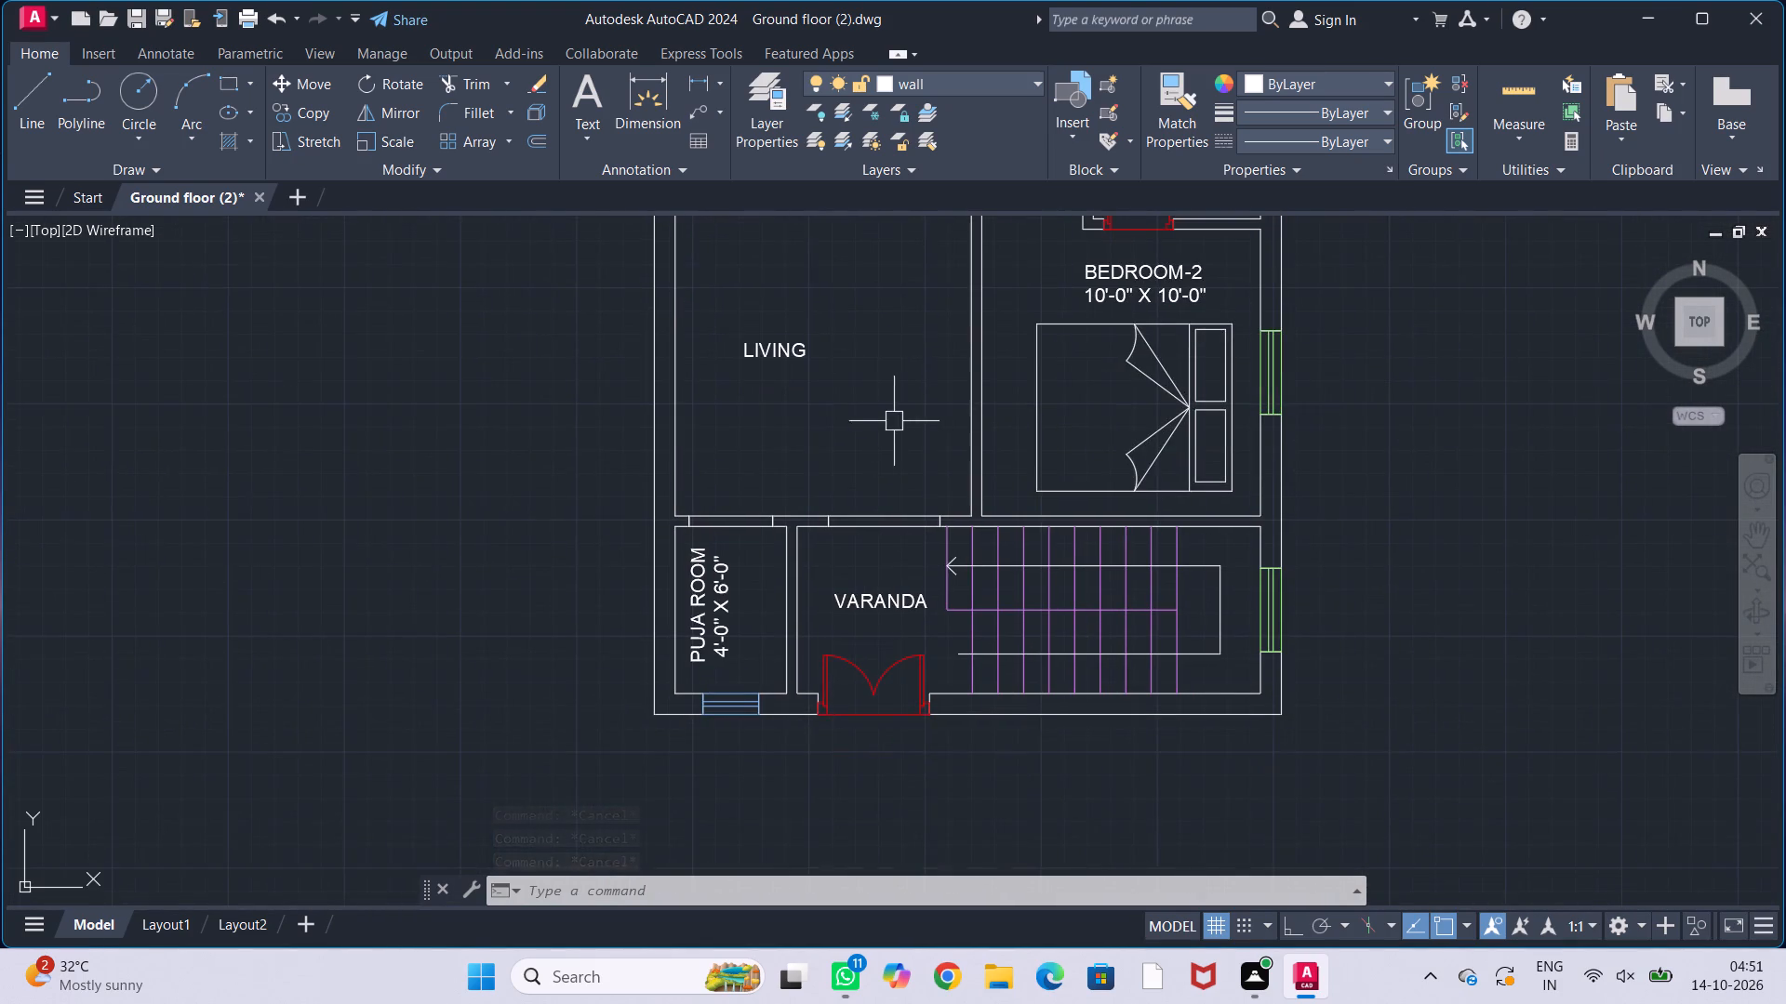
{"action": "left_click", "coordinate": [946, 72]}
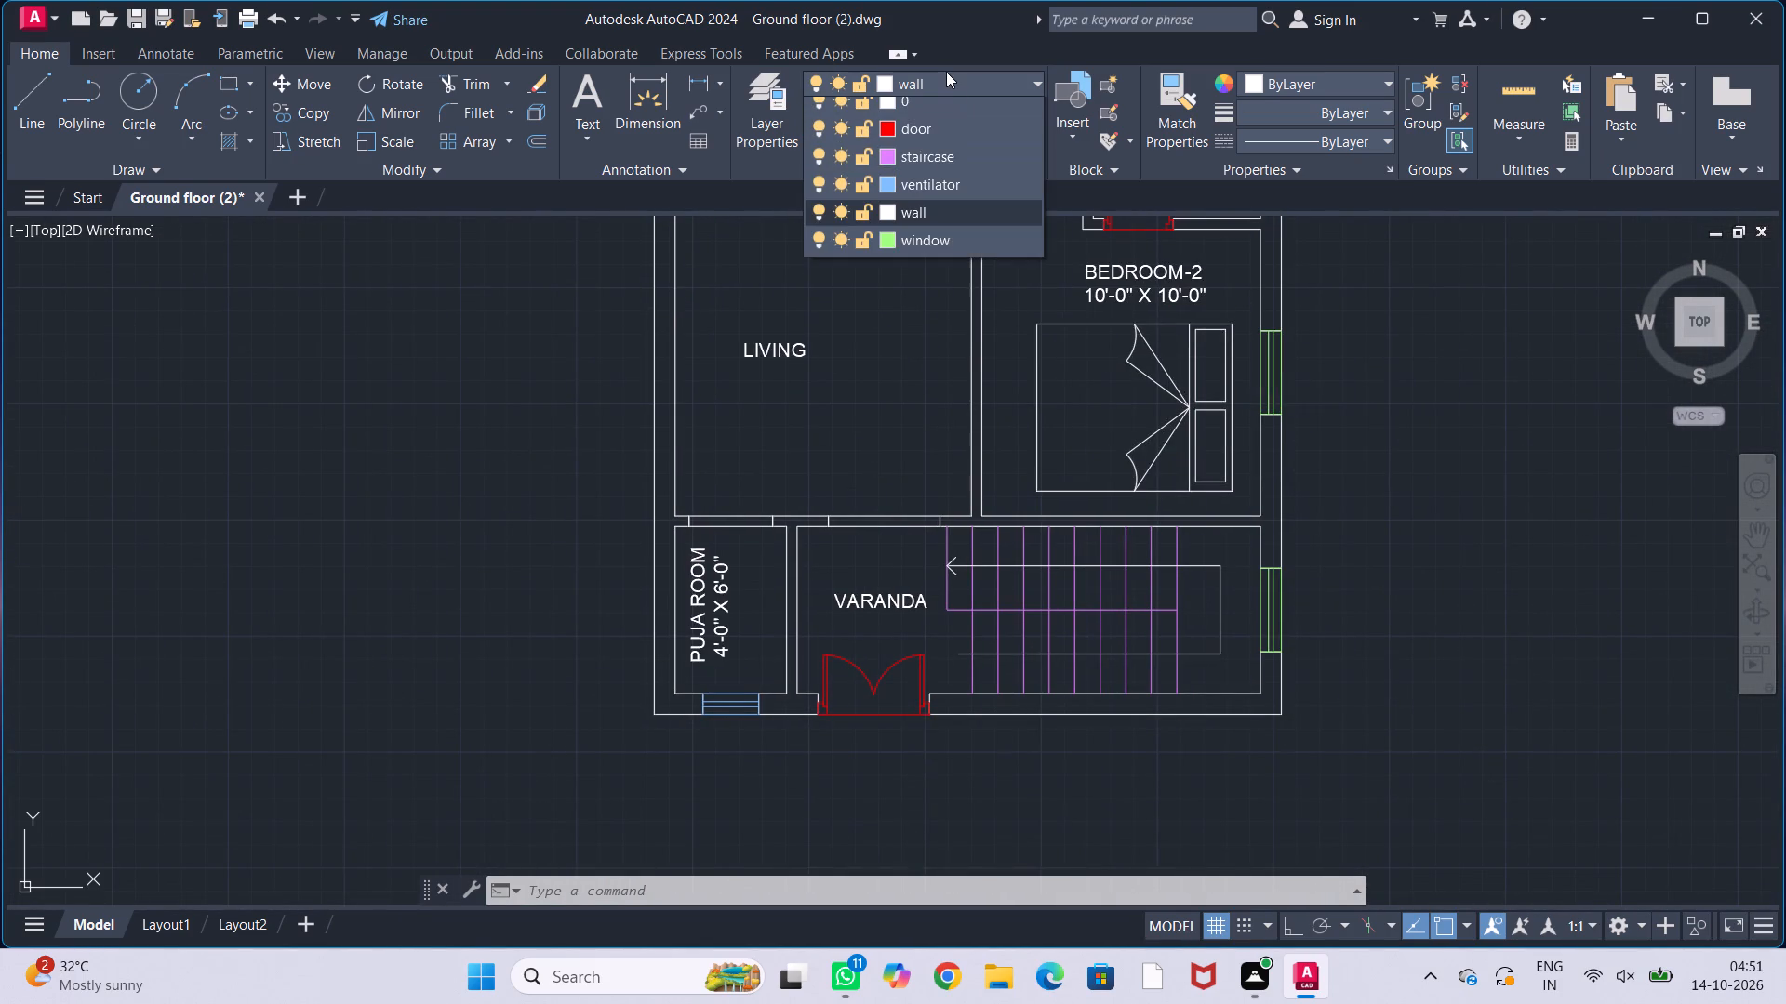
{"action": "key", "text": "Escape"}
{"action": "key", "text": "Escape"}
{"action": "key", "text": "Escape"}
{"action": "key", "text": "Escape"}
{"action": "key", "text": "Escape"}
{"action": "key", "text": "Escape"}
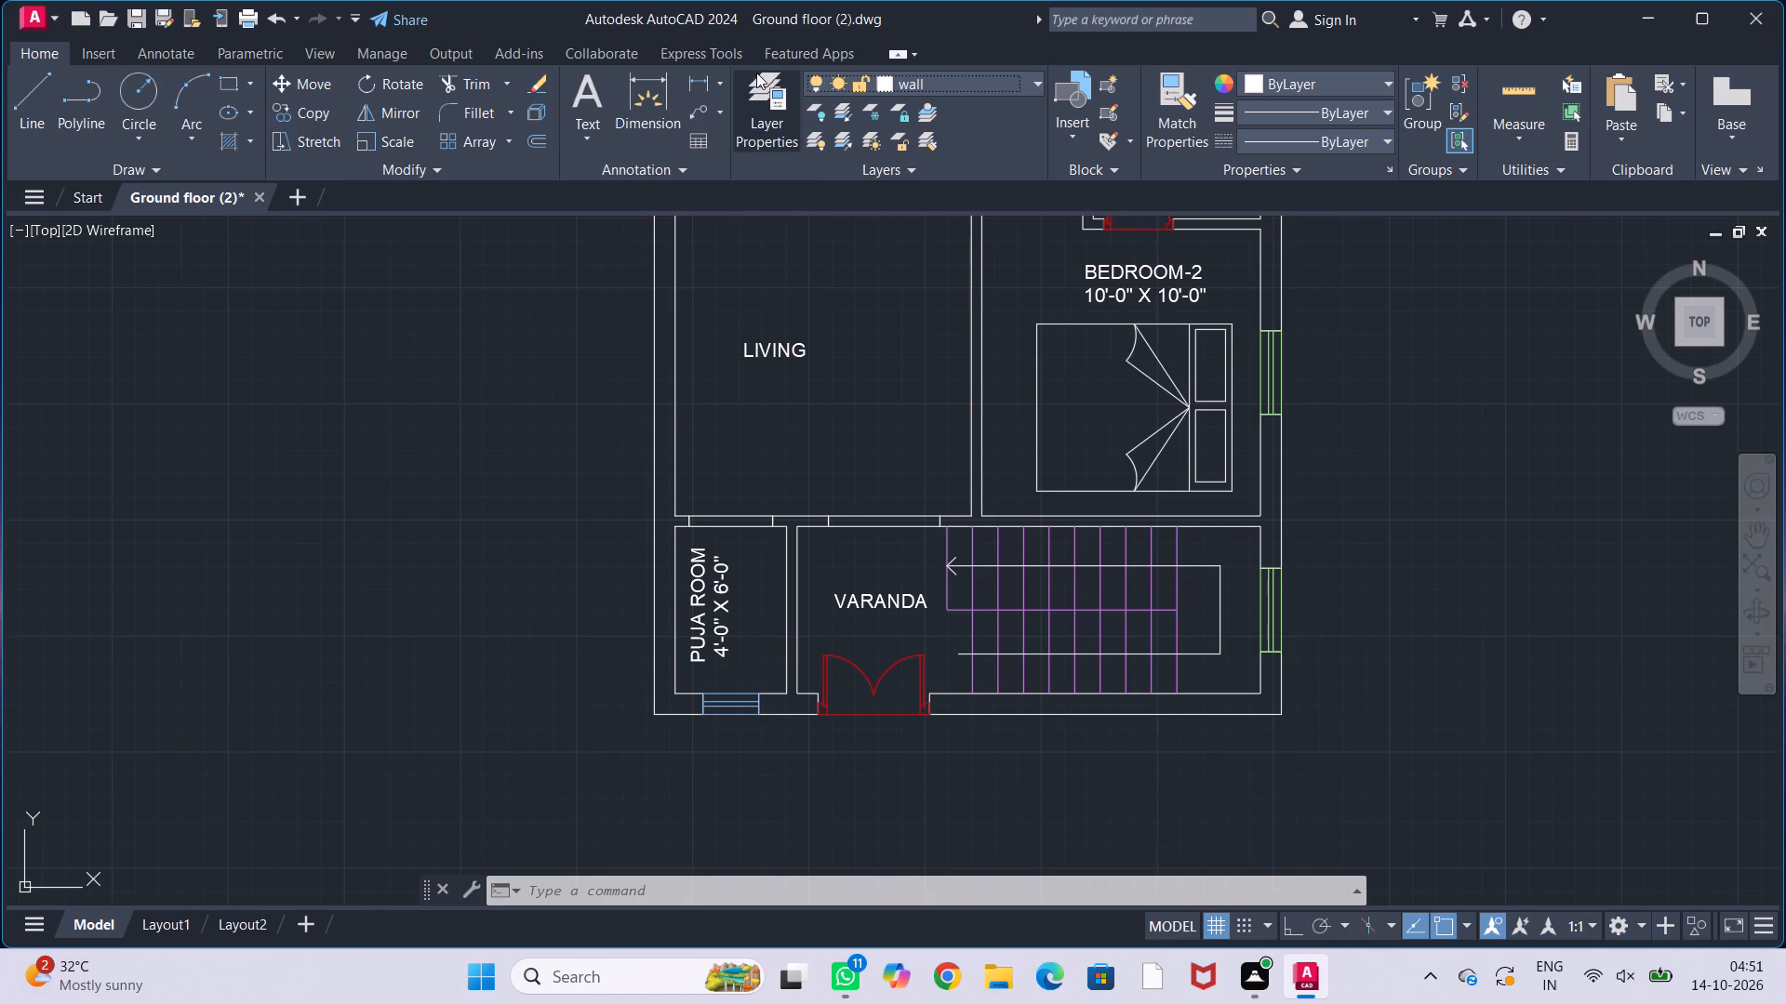
Create a new layer named "opening" and give it index color 219.
{"action": "left_click", "coordinate": [756, 73]}
{"action": "left_click", "coordinate": [242, 106]}
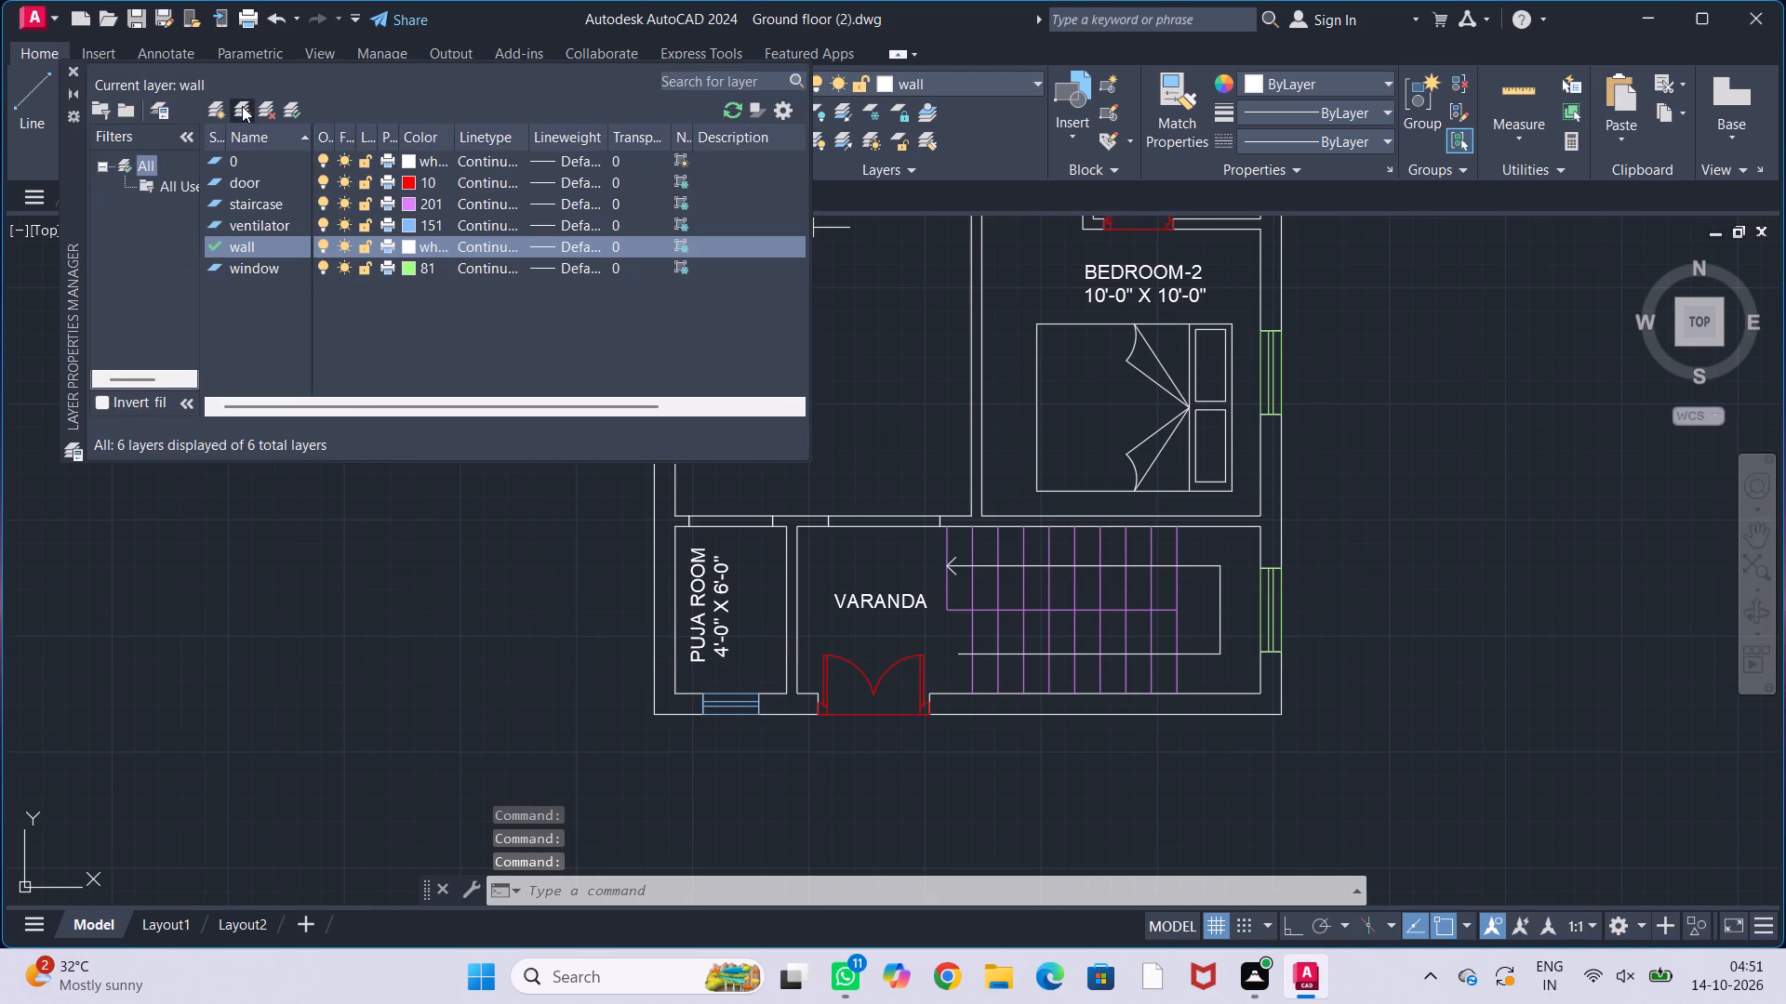
{"action": "key", "text": "BackSpace"}
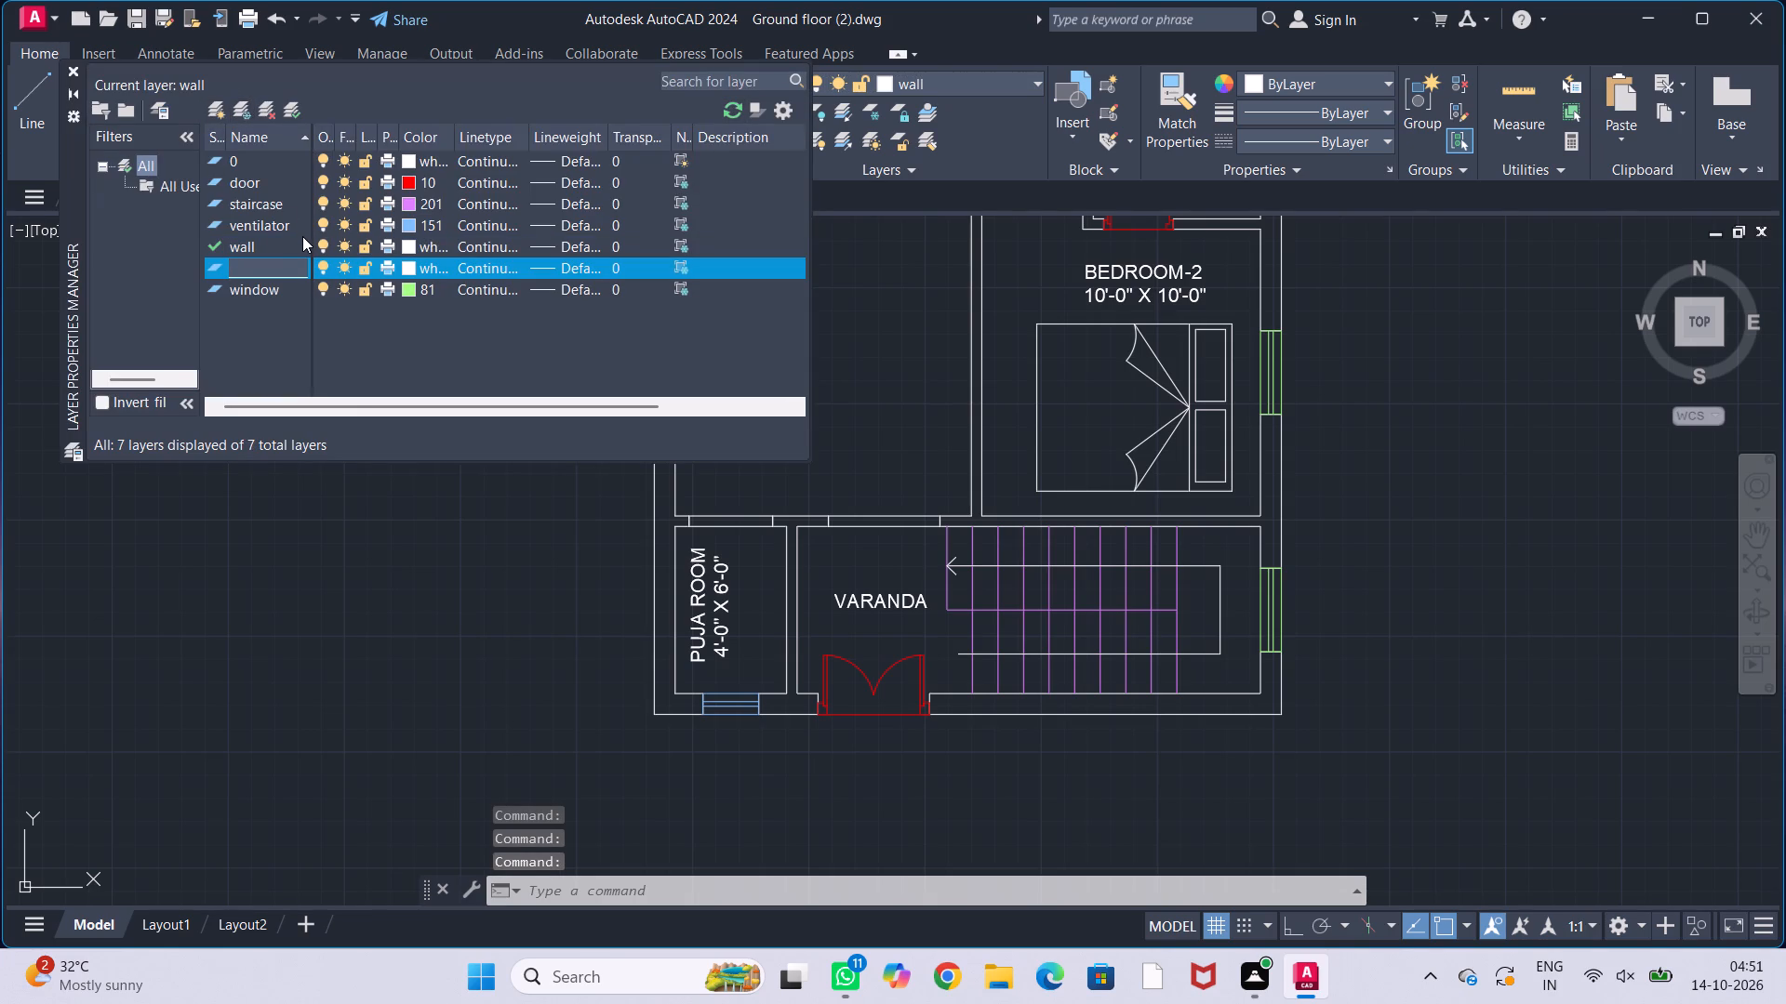
{"action": "type", "text": "opening"}
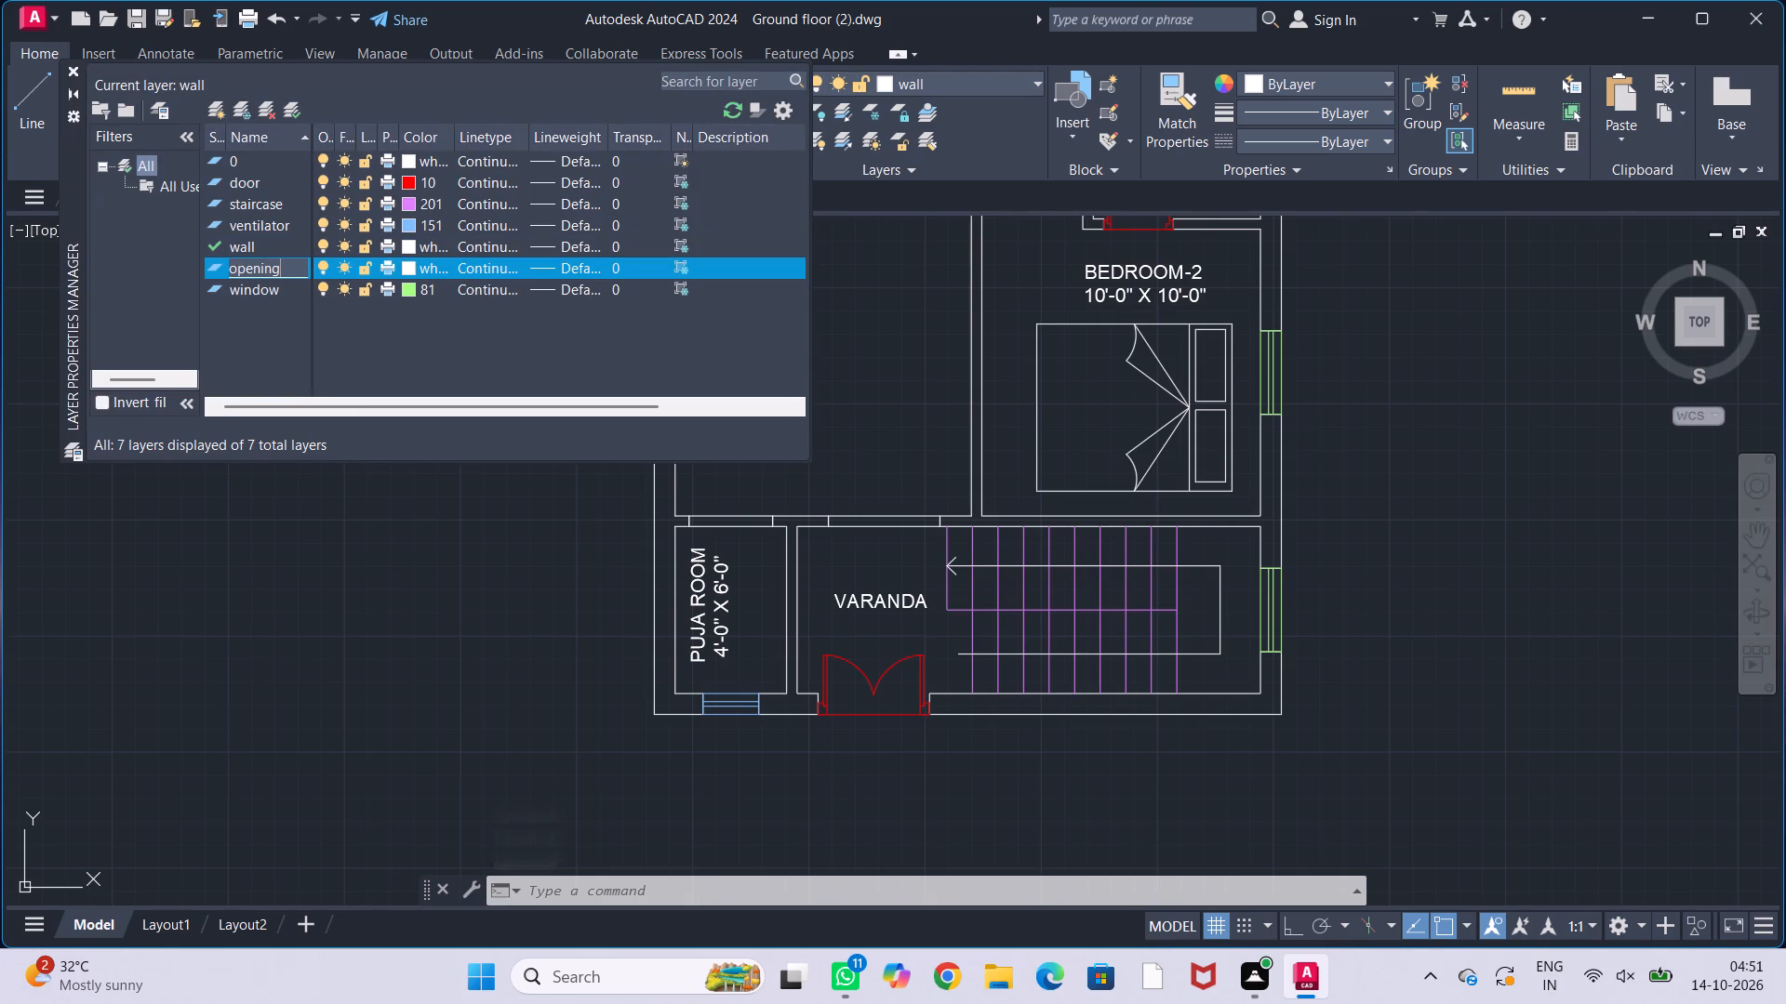
{"action": "left_click", "coordinate": [407, 270]}
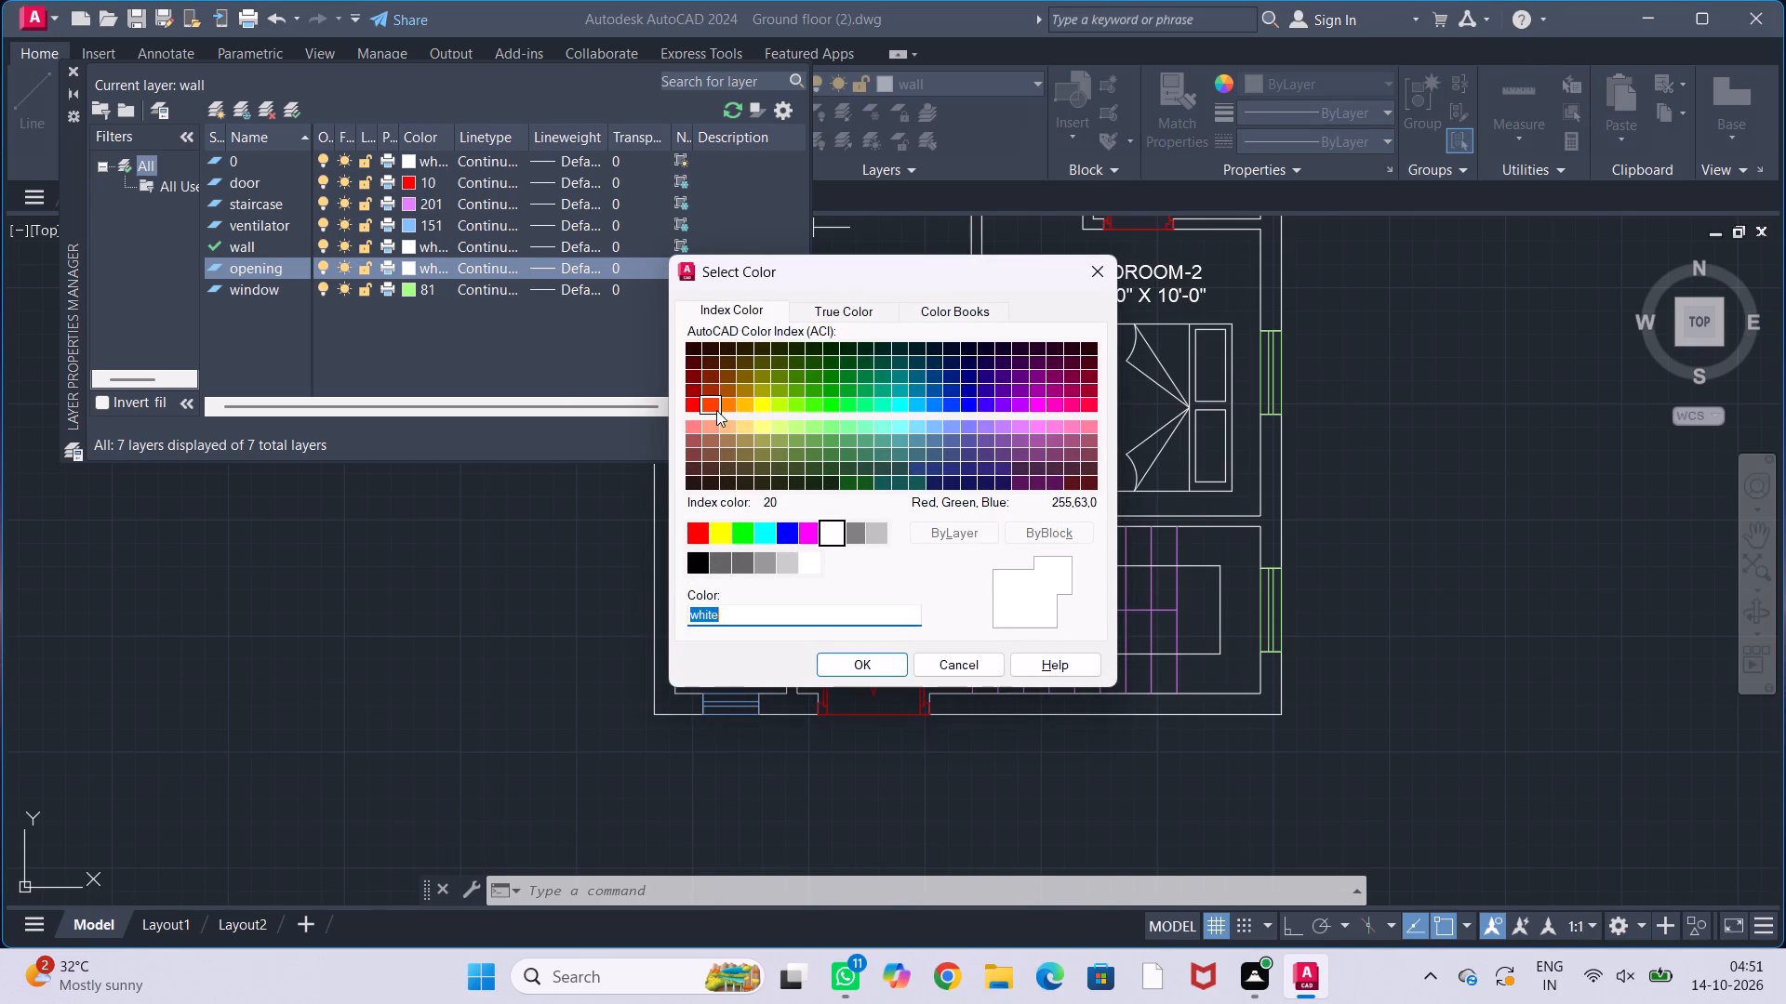
{"action": "left_click", "coordinate": [1046, 480]}
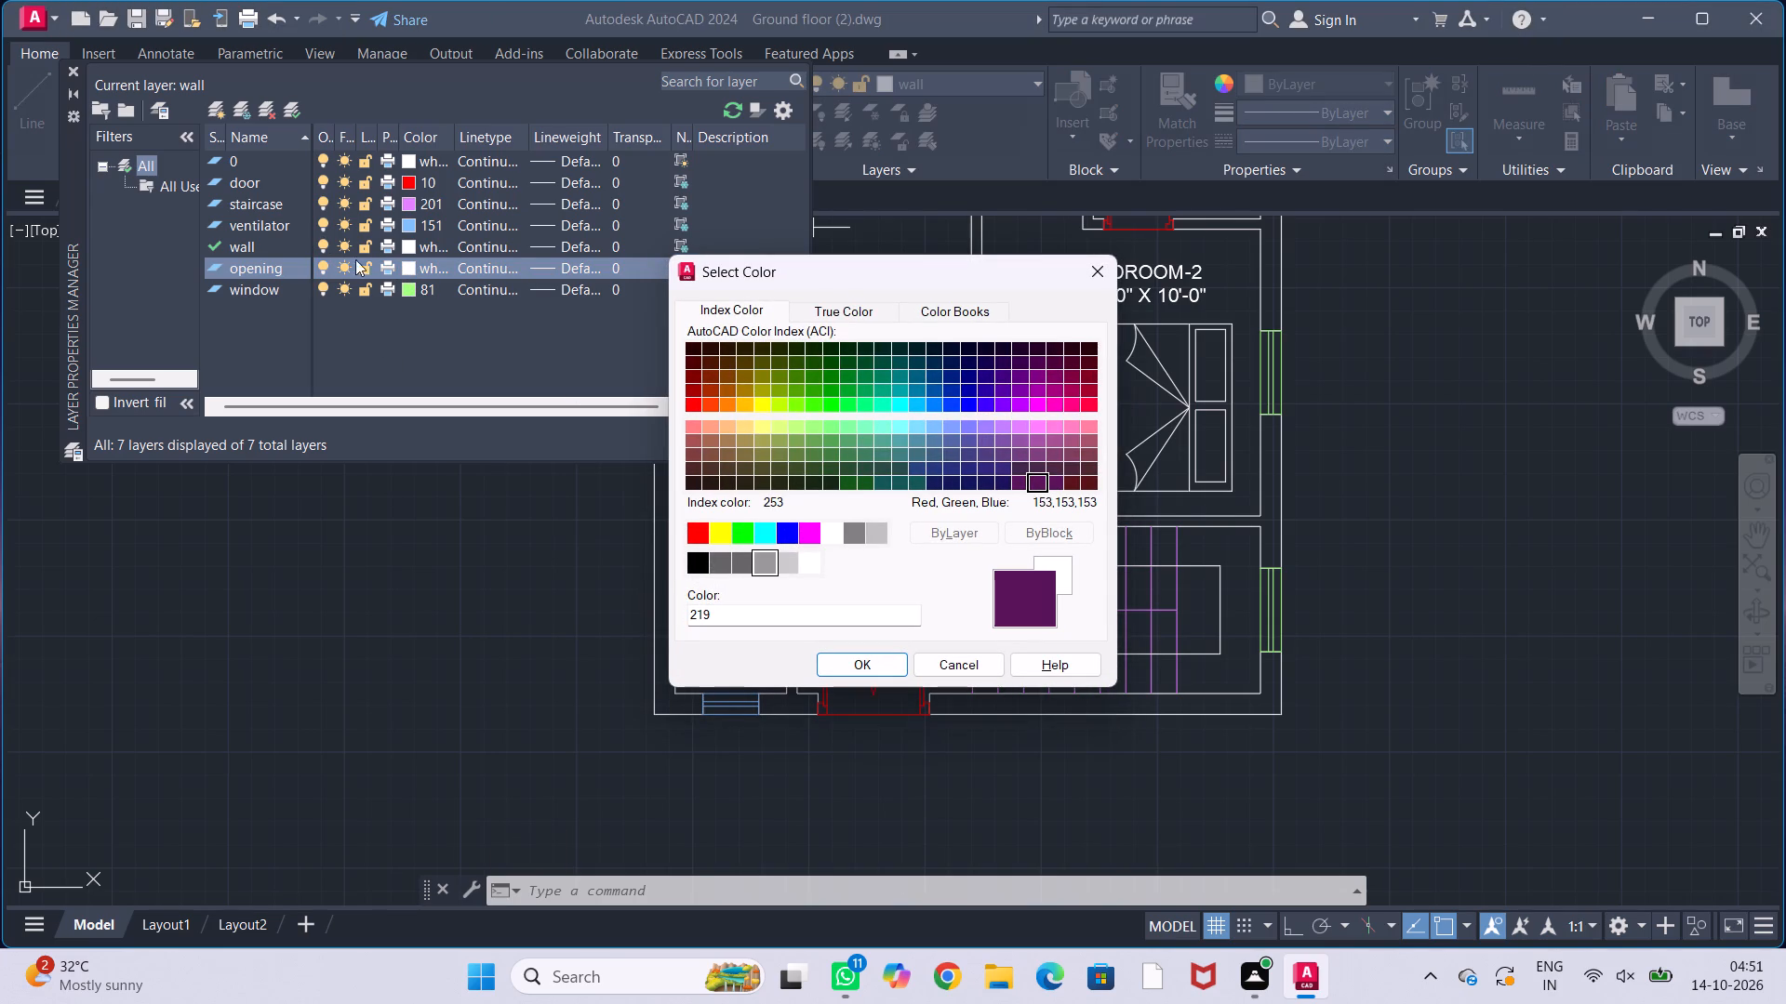
{"action": "left_click", "coordinate": [874, 667]}
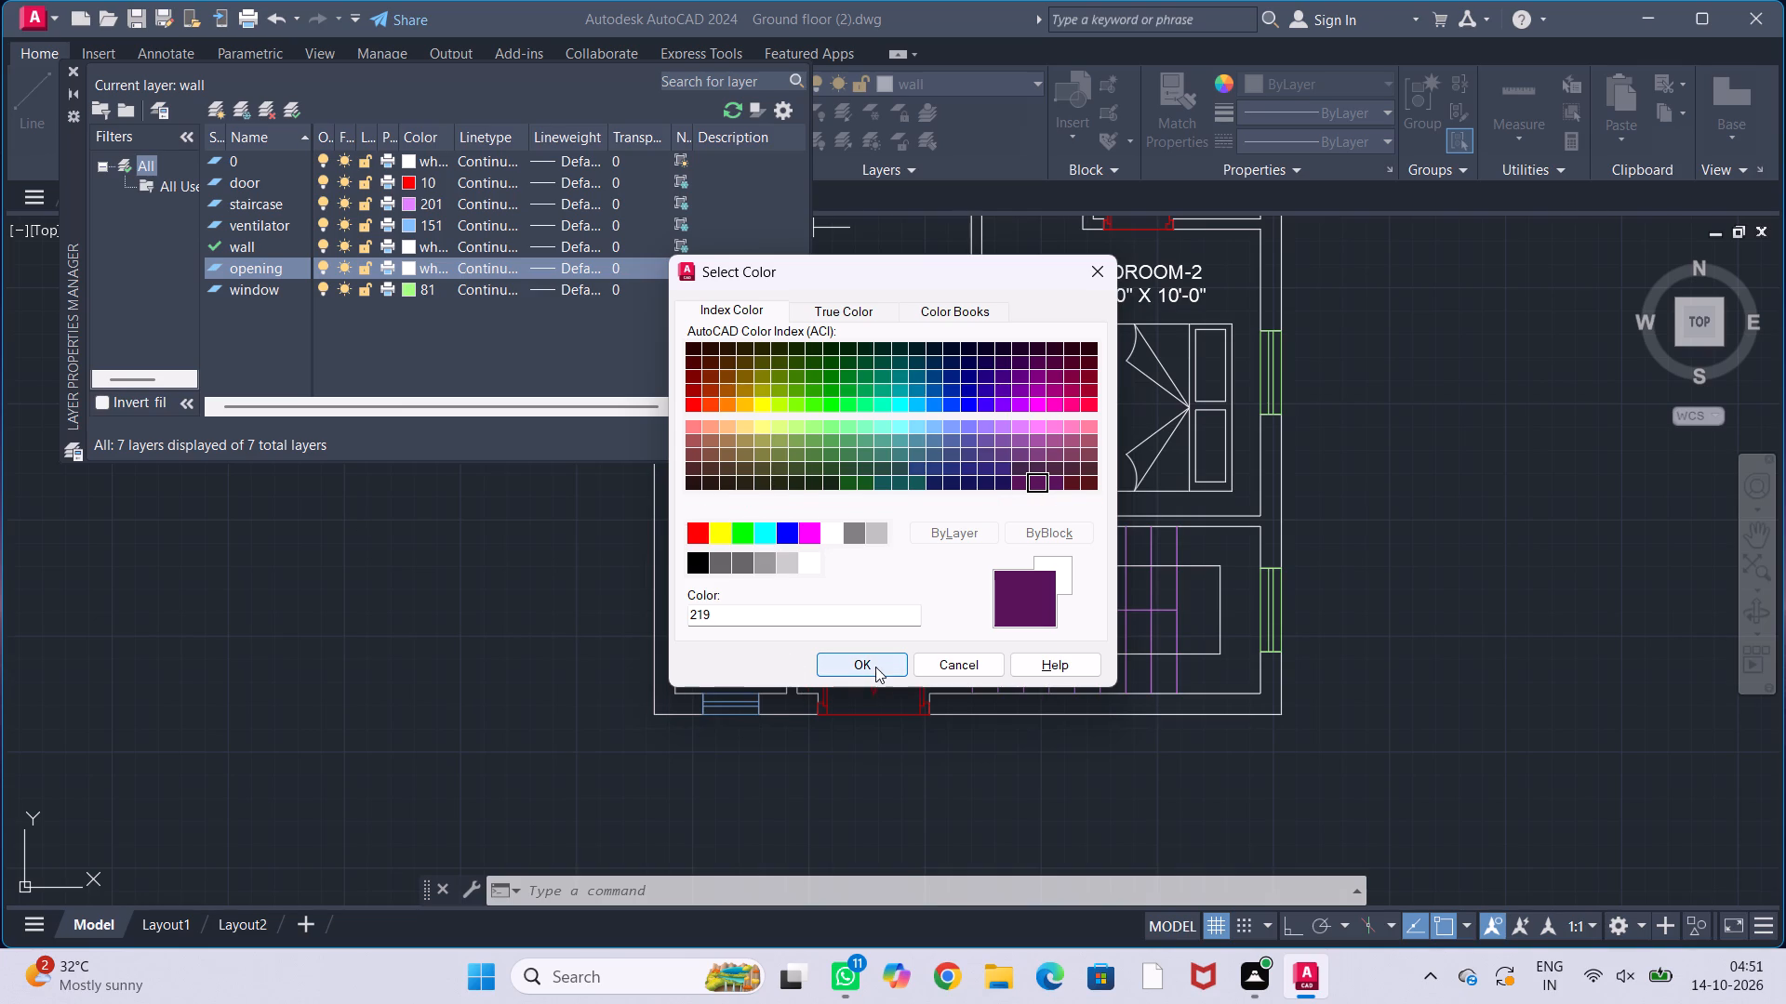
{"action": "left_click", "coordinate": [71, 70]}
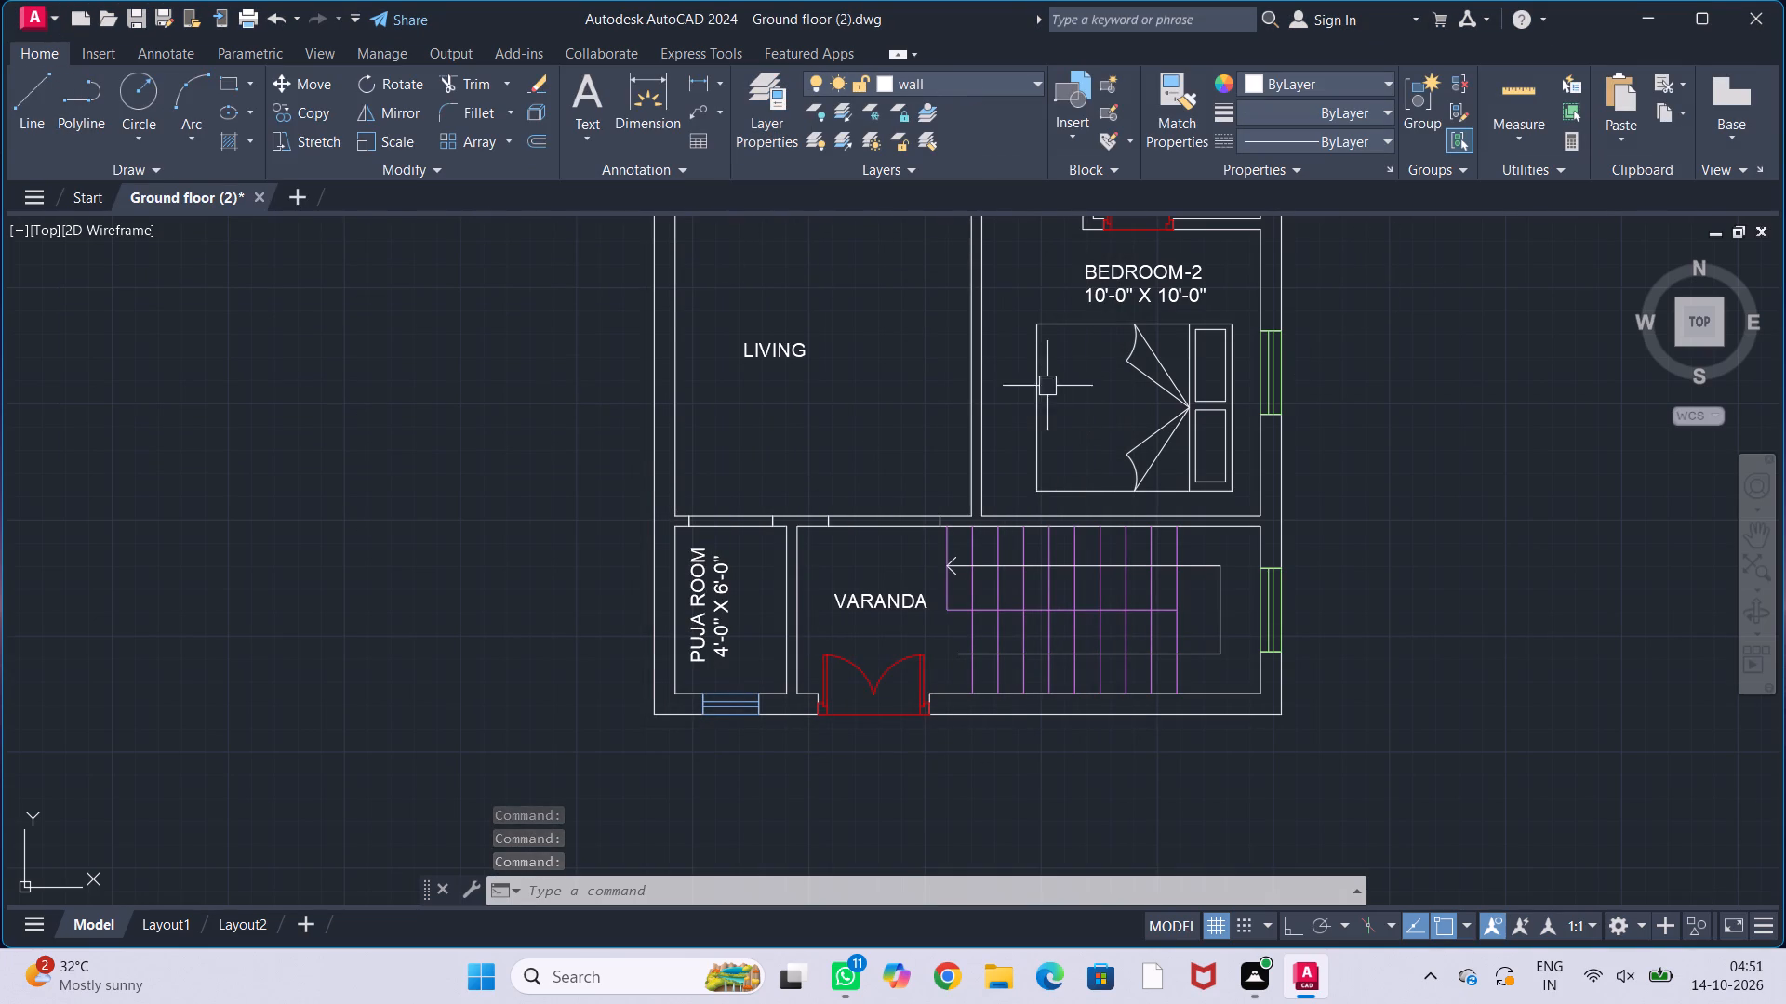
Assign the two wall-opening rectangles above the PUJA ROOM and the VARANDA to the opening layer.
{"action": "middle_click_drag", "start_coordinate": [905, 639], "coordinate": [826, 586]}
{"action": "scroll", "coordinate": [668, 469], "scroll_direction": "up", "scroll_amount": 1}
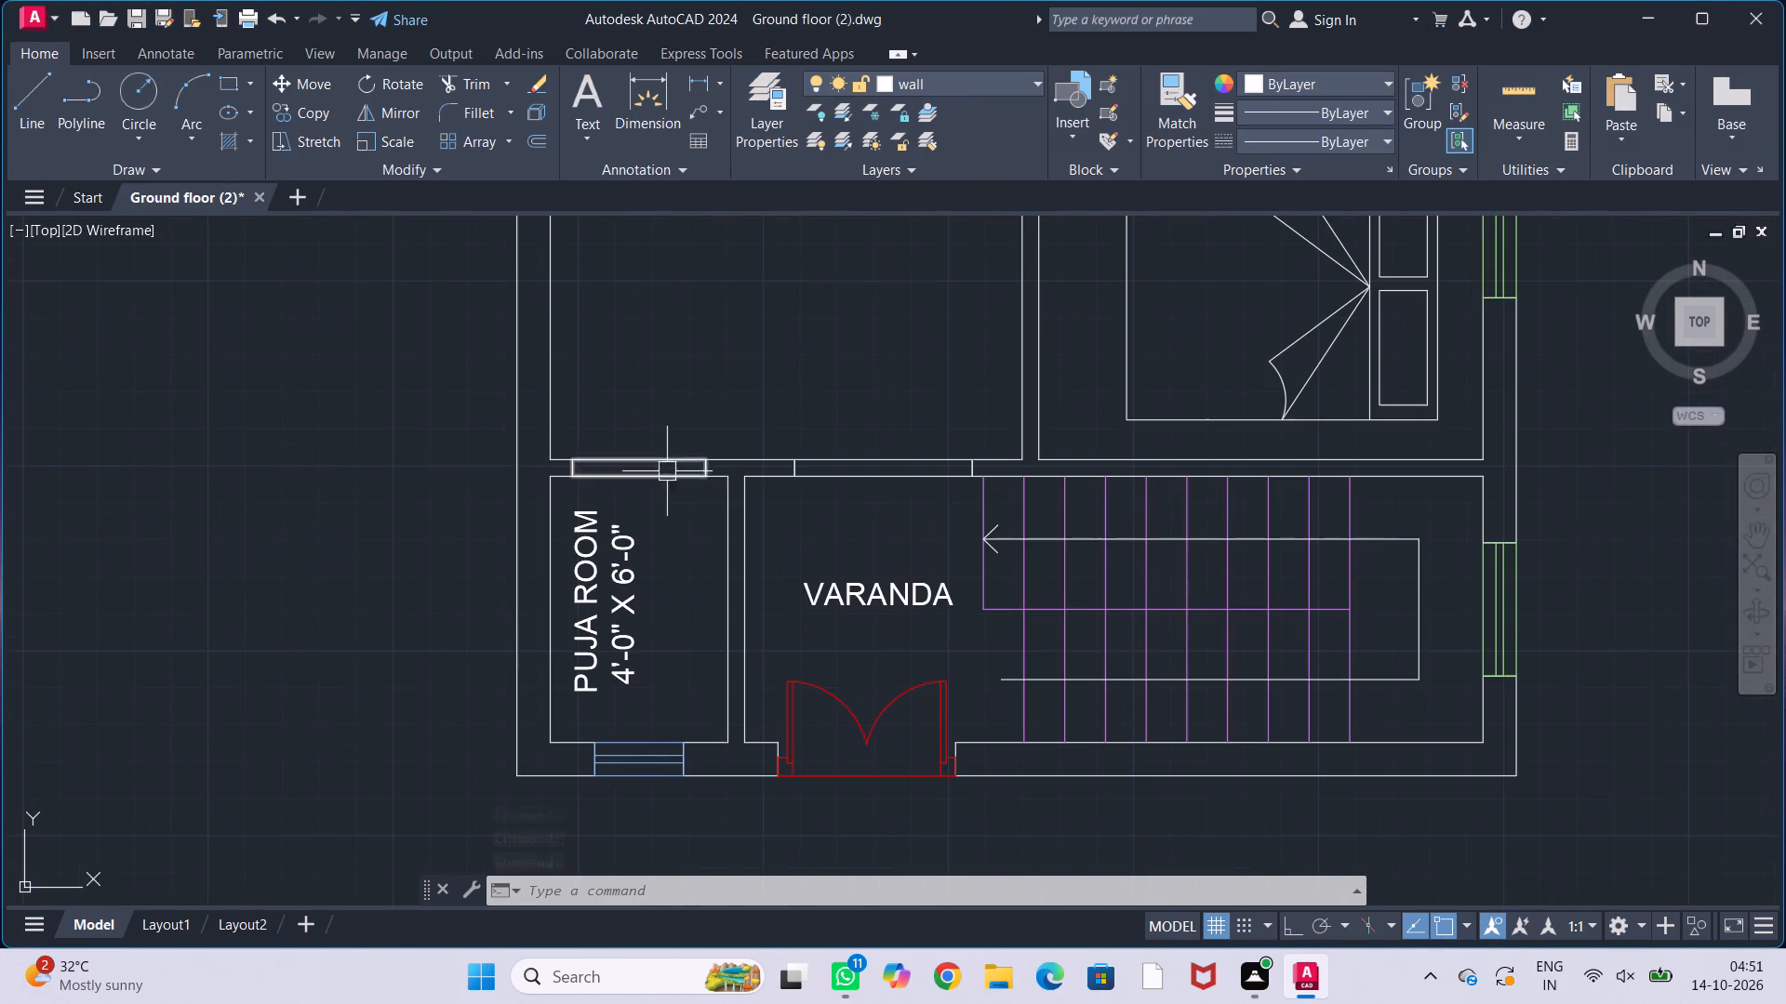
{"action": "left_click_drag", "start_coordinate": [677, 507], "coordinate": [655, 474]}
{"action": "left_click", "coordinate": [628, 434]}
{"action": "left_click", "coordinate": [916, 482]}
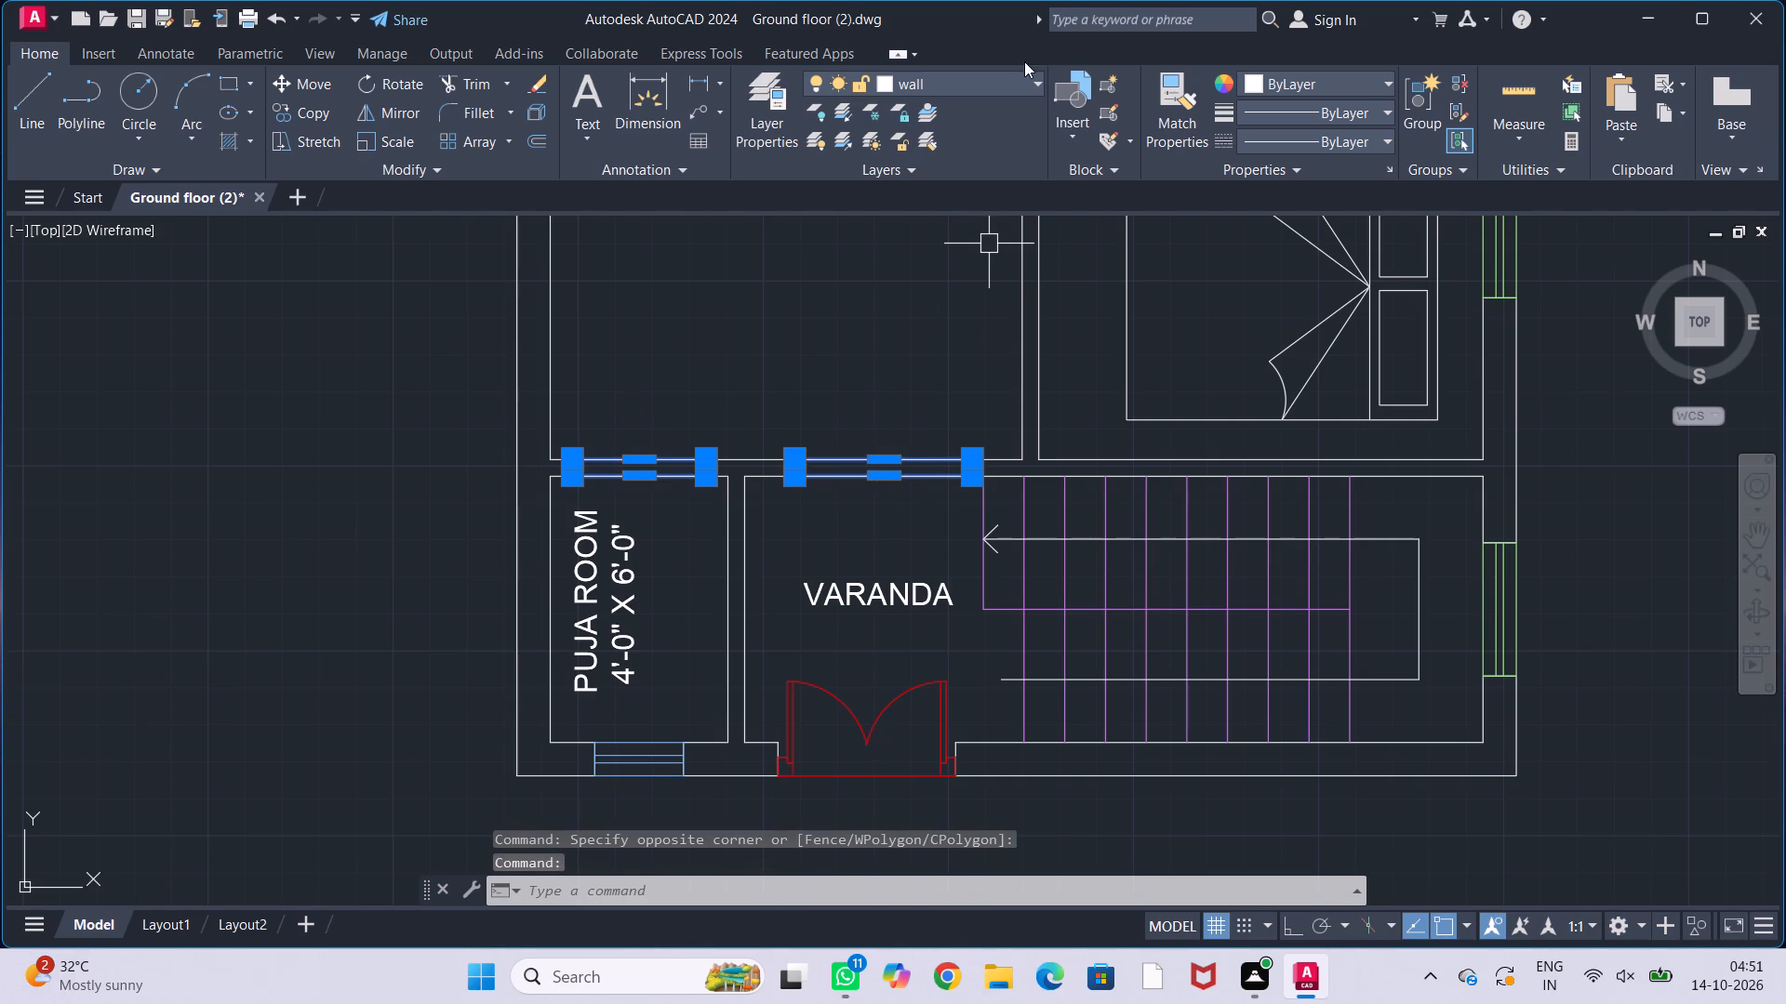
{"action": "left_click", "coordinate": [983, 82]}
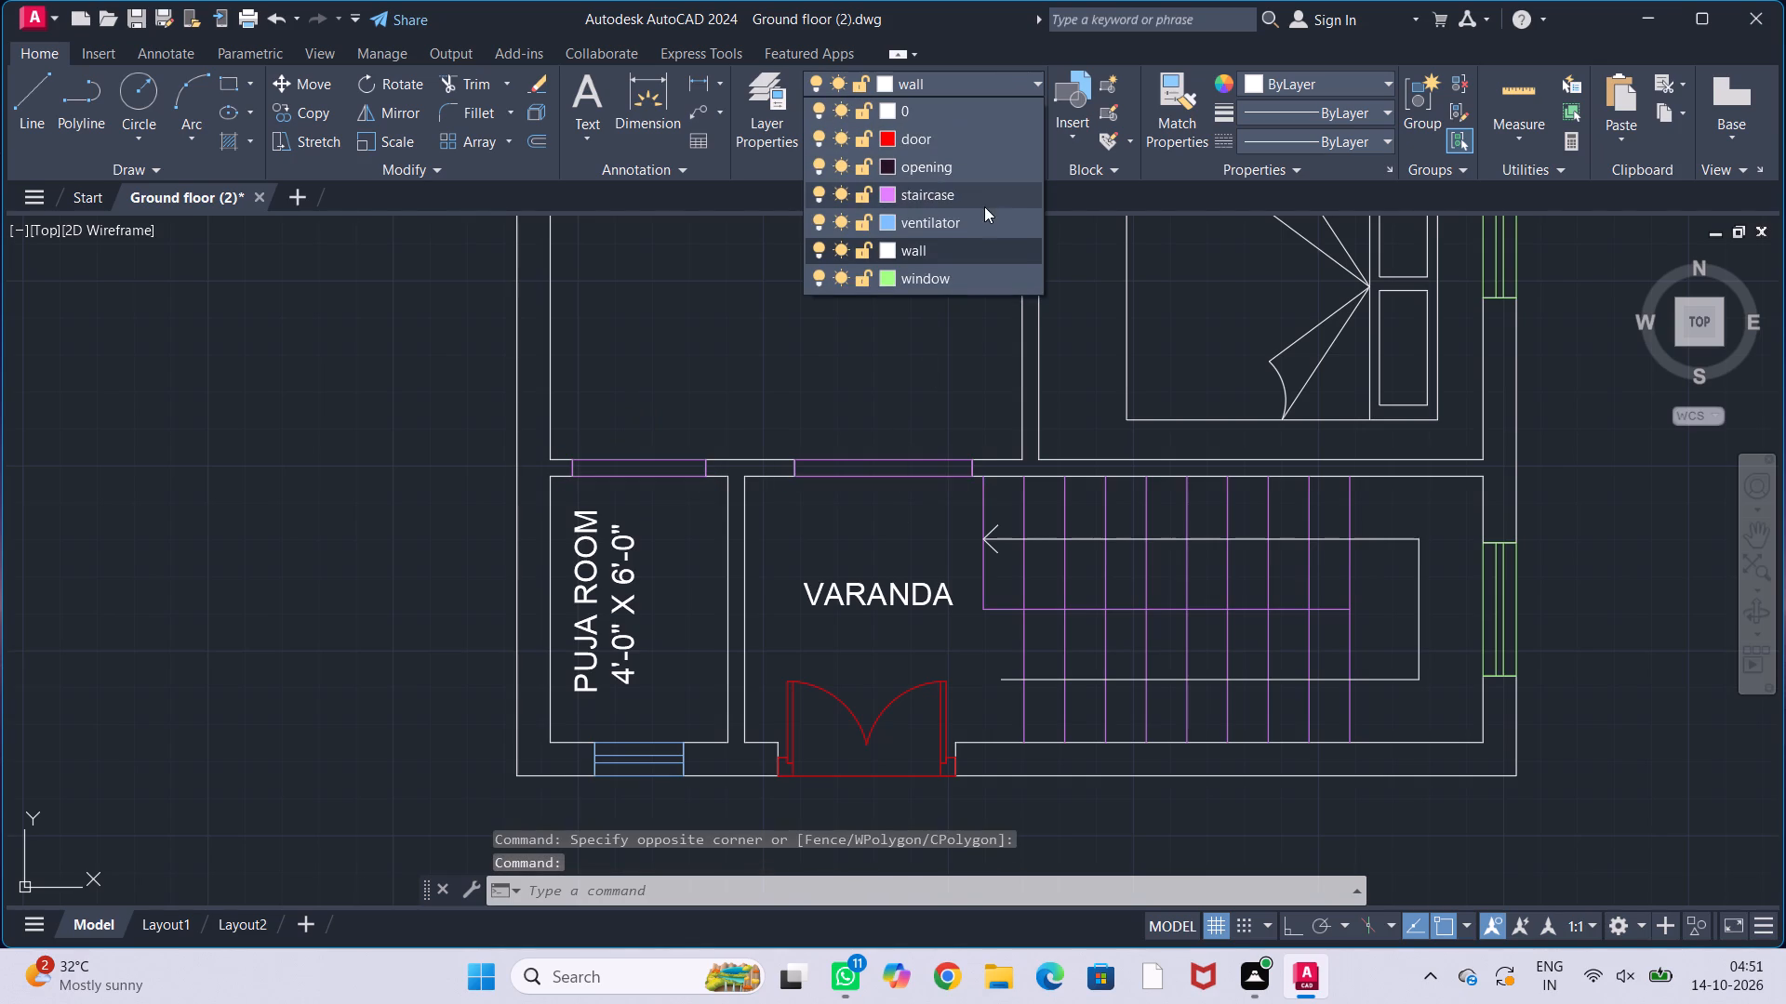
{"action": "left_click", "coordinate": [980, 173]}
{"action": "key", "text": "Escape"}
{"action": "key", "text": "Escape"}
{"action": "key", "text": "Escape"}
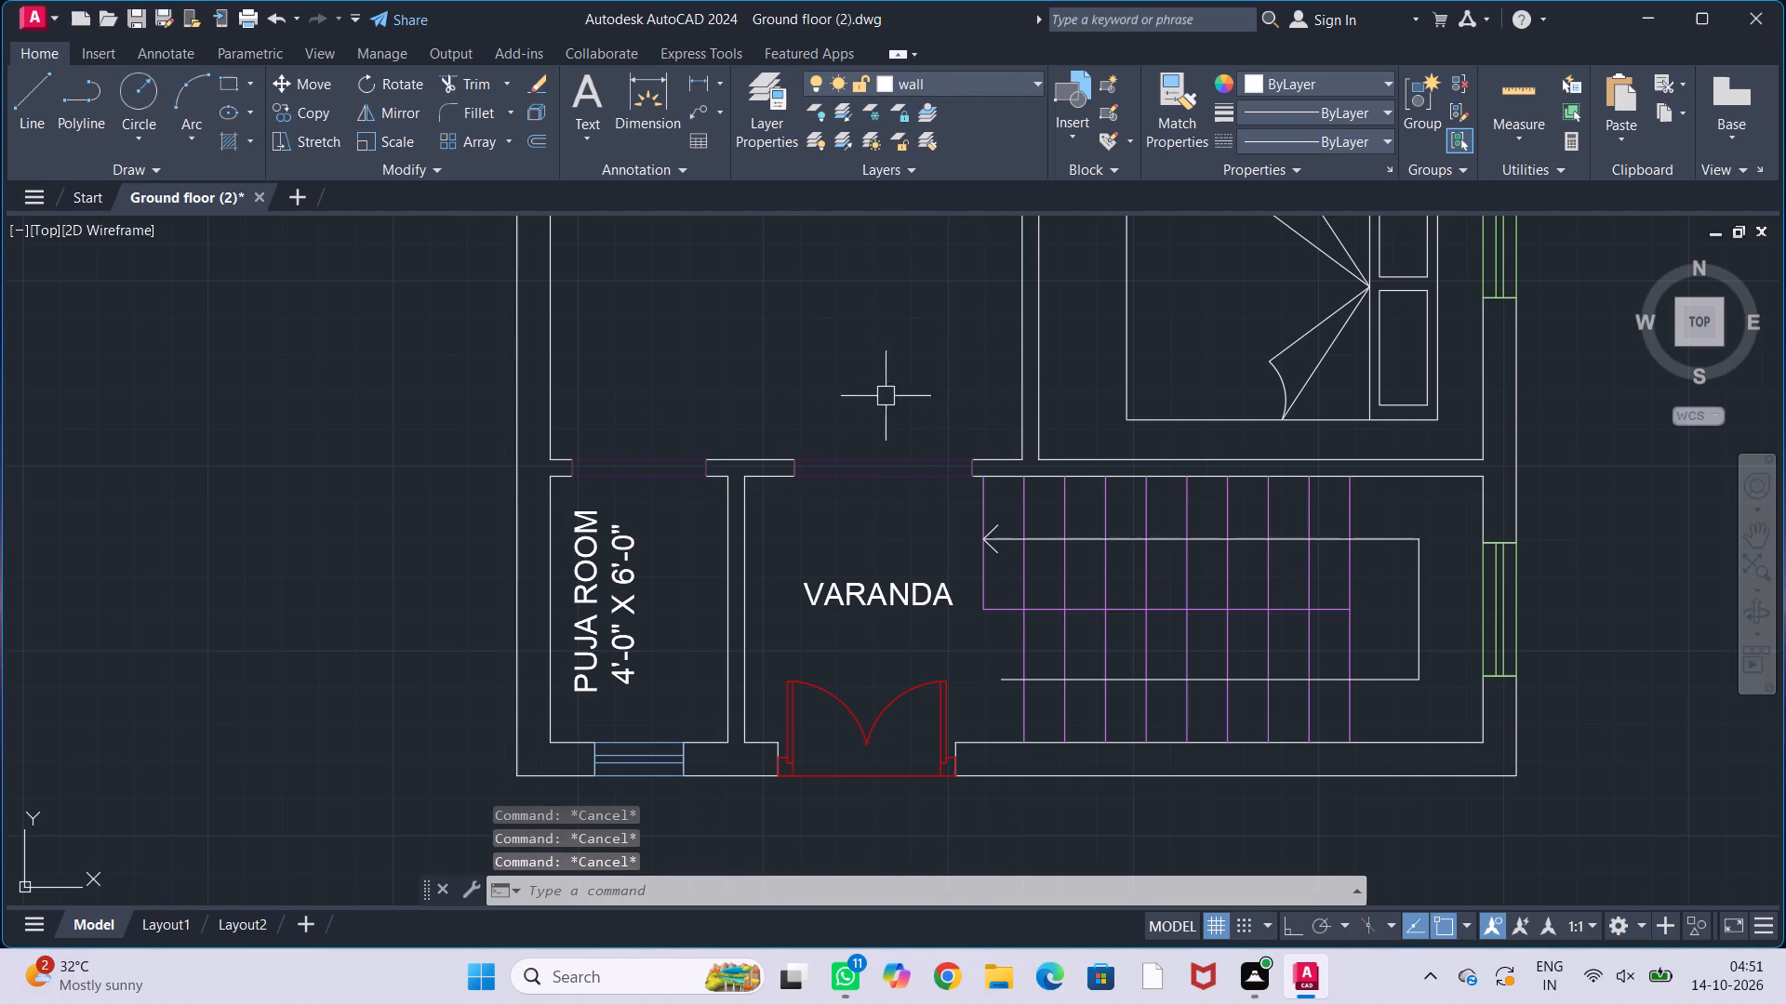
{"action": "key", "text": "Escape"}
Move the DINING label horizontally to the right, close to the bedroom doors, clearing the space beside the left window.
{"action": "scroll", "coordinate": [883, 376], "scroll_direction": "down", "scroll_amount": 2}
{"action": "middle_click_drag", "start_coordinate": [897, 352], "coordinate": [864, 539]}
{"action": "scroll", "coordinate": [861, 505], "scroll_direction": "down", "scroll_amount": 1}
{"action": "middle_click_drag", "start_coordinate": [851, 477], "coordinate": [790, 575]}
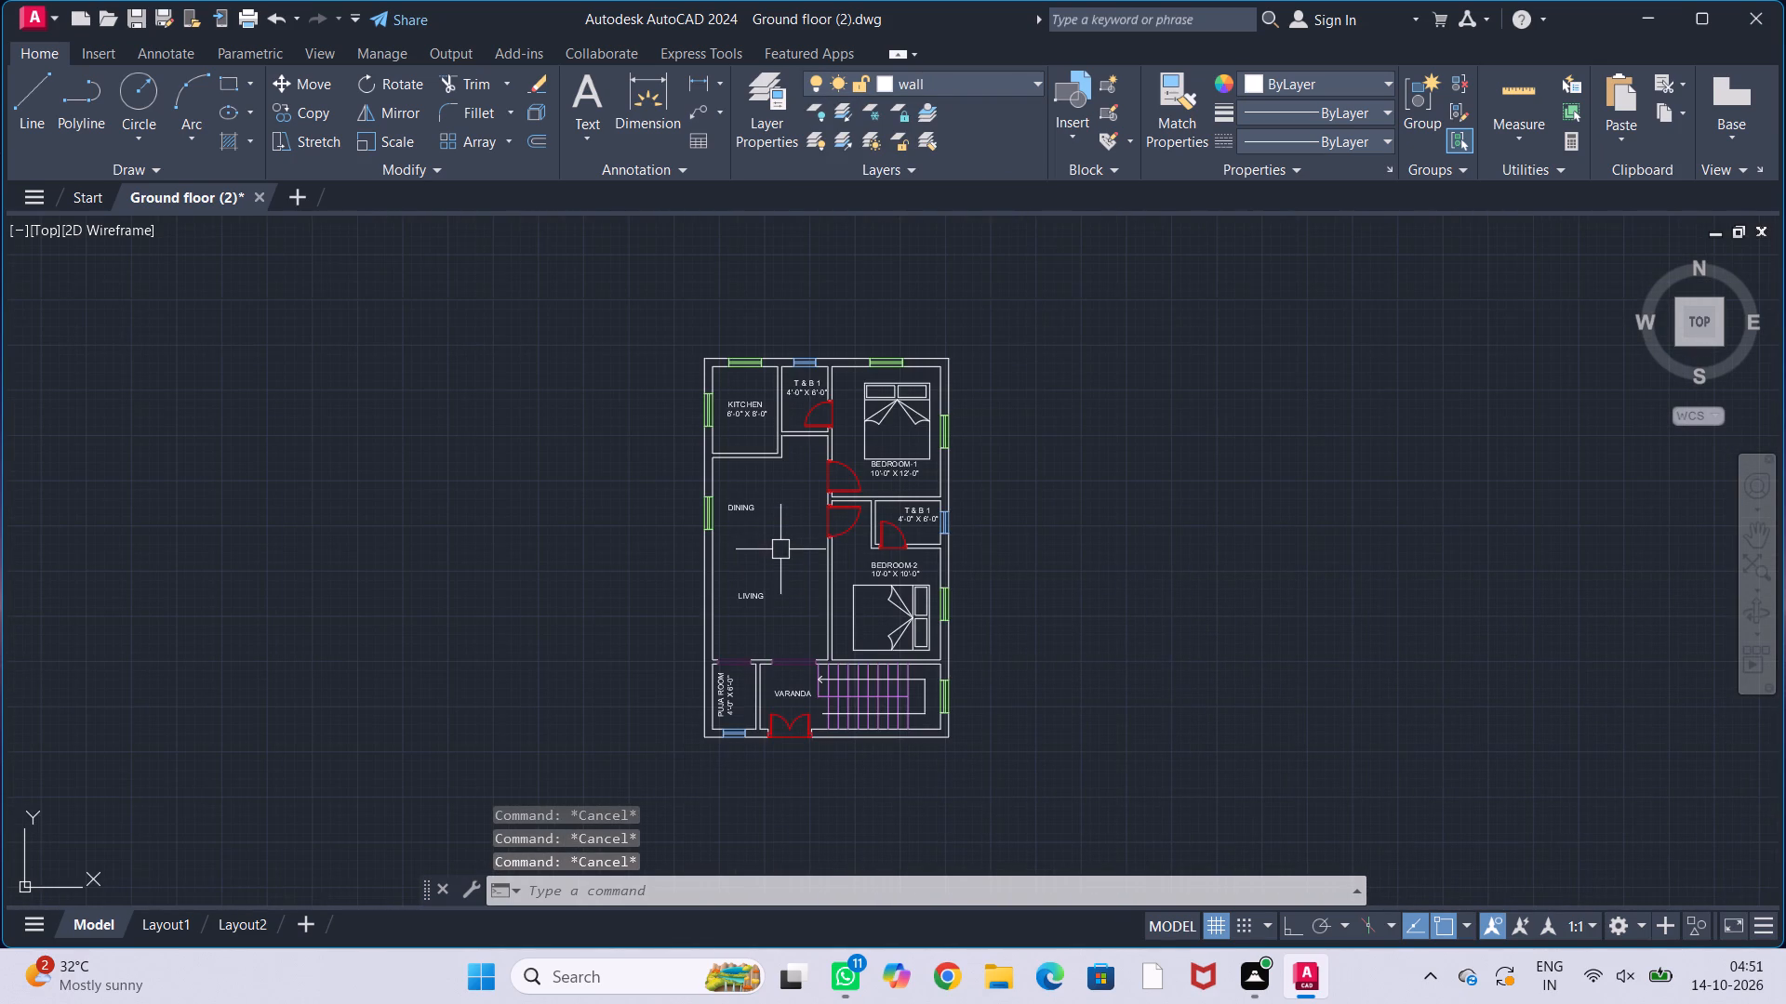
{"action": "middle_click_drag", "start_coordinate": [790, 518], "coordinate": [810, 481]}
{"action": "scroll", "coordinate": [810, 481], "scroll_direction": "up", "scroll_amount": 1}
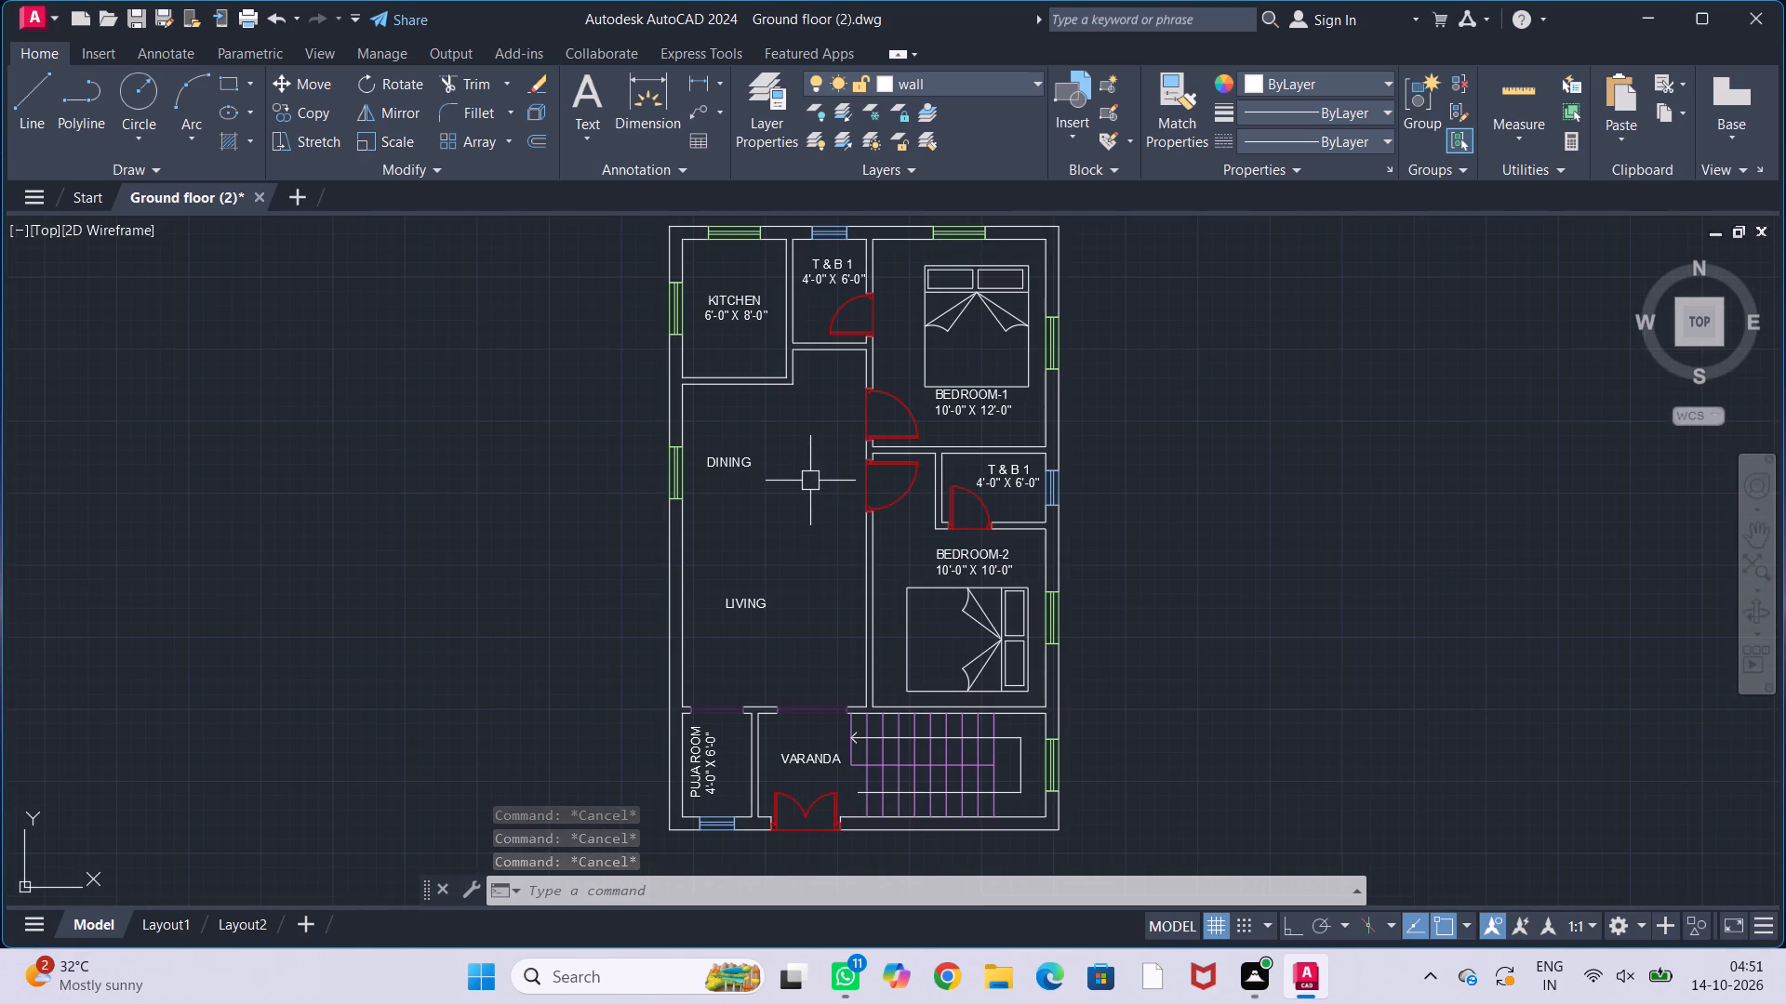
{"action": "middle_click", "coordinate": [755, 477]}
{"action": "middle_click_drag", "start_coordinate": [755, 476], "coordinate": [752, 540]}
{"action": "scroll", "coordinate": [739, 526], "scroll_direction": "up", "scroll_amount": 2}
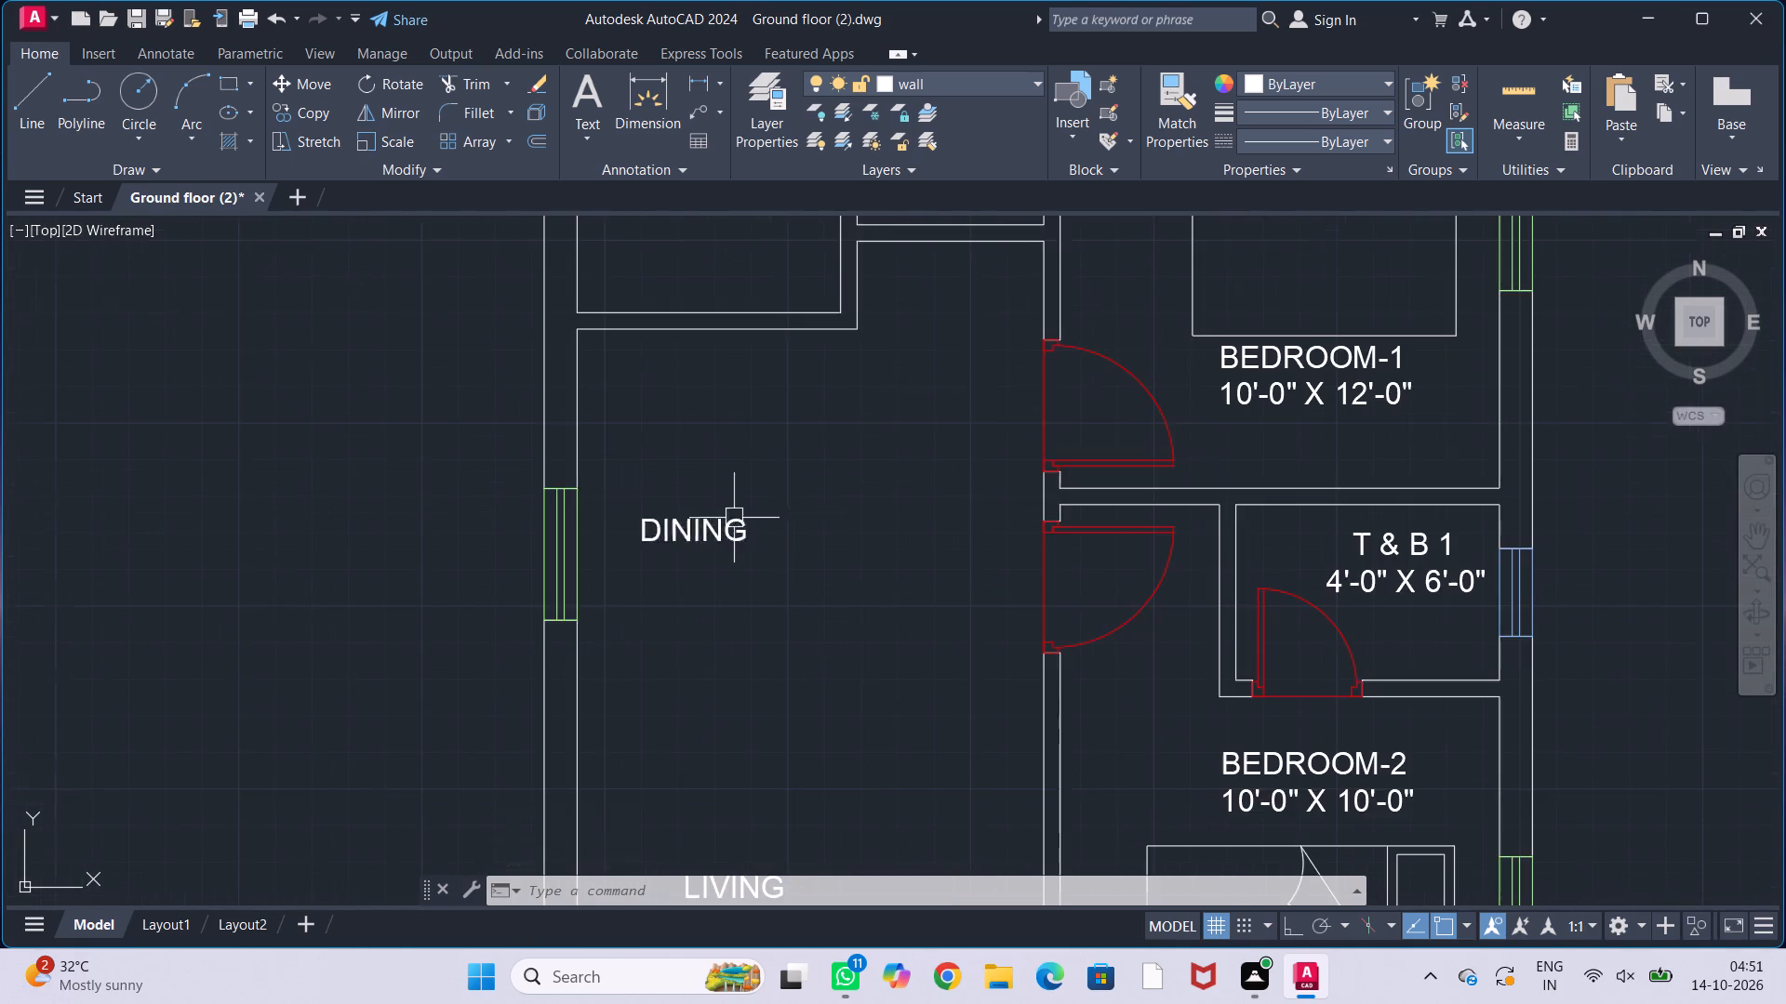
{"action": "middle_click_drag", "start_coordinate": [739, 520], "coordinate": [820, 437]}
{"action": "left_click", "coordinate": [755, 455]}
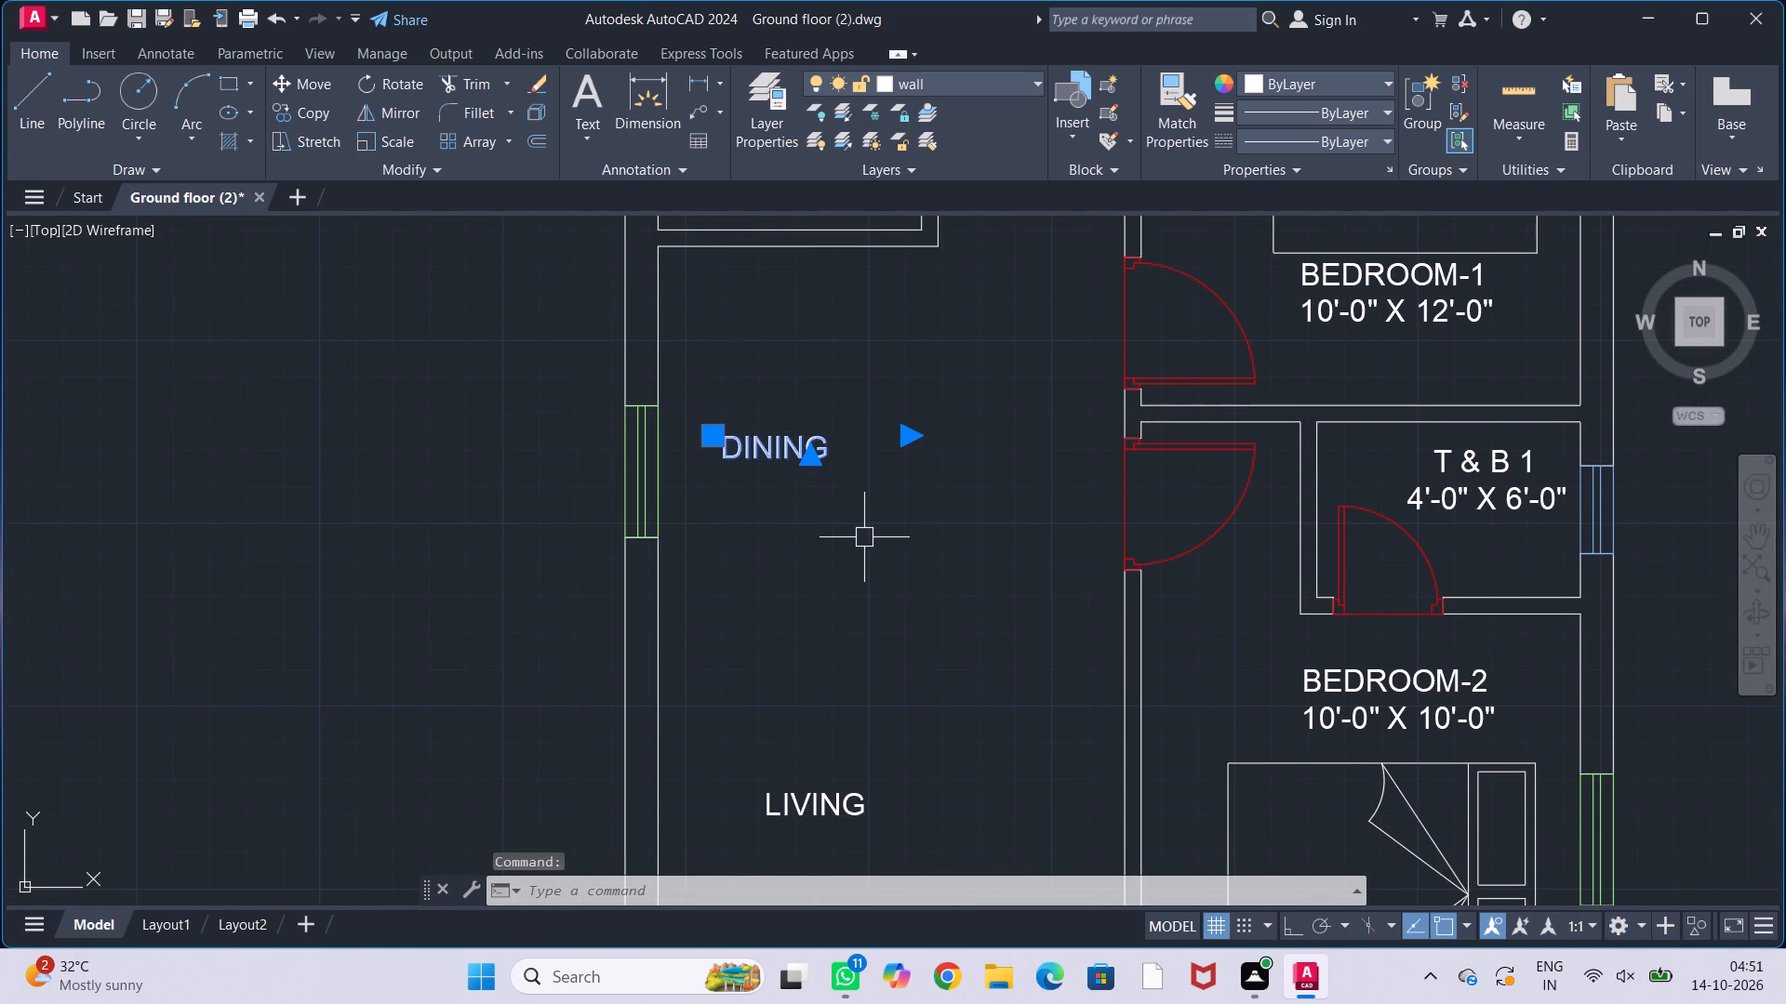
{"action": "key", "text": "m"}
{"action": "key", "text": "Return"}
{"action": "left_click_drag", "start_coordinate": [722, 461], "coordinate": [735, 464]}
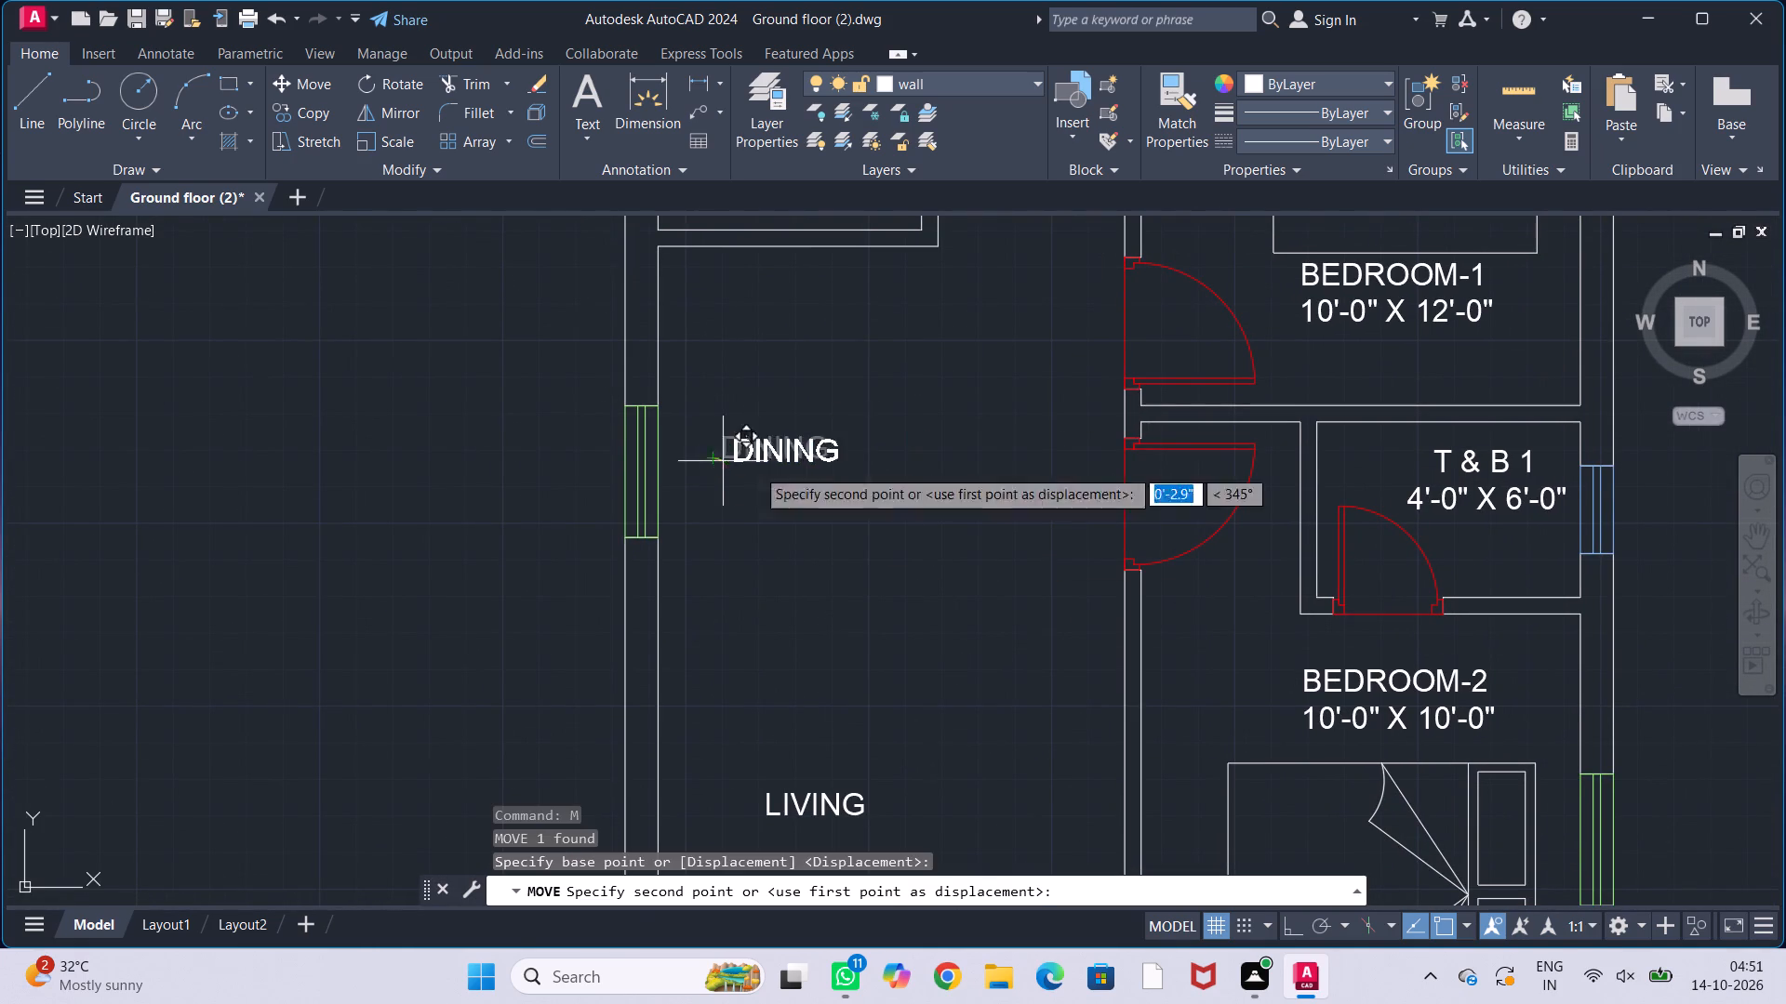
{"action": "left_click", "coordinate": [953, 459]}
{"action": "key", "text": "Escape"}
{"action": "key", "text": "Escape"}
{"action": "key", "text": "Escape"}
{"action": "key", "text": "Escape"}
{"action": "middle_click_drag", "start_coordinate": [936, 552], "coordinate": [901, 496]}
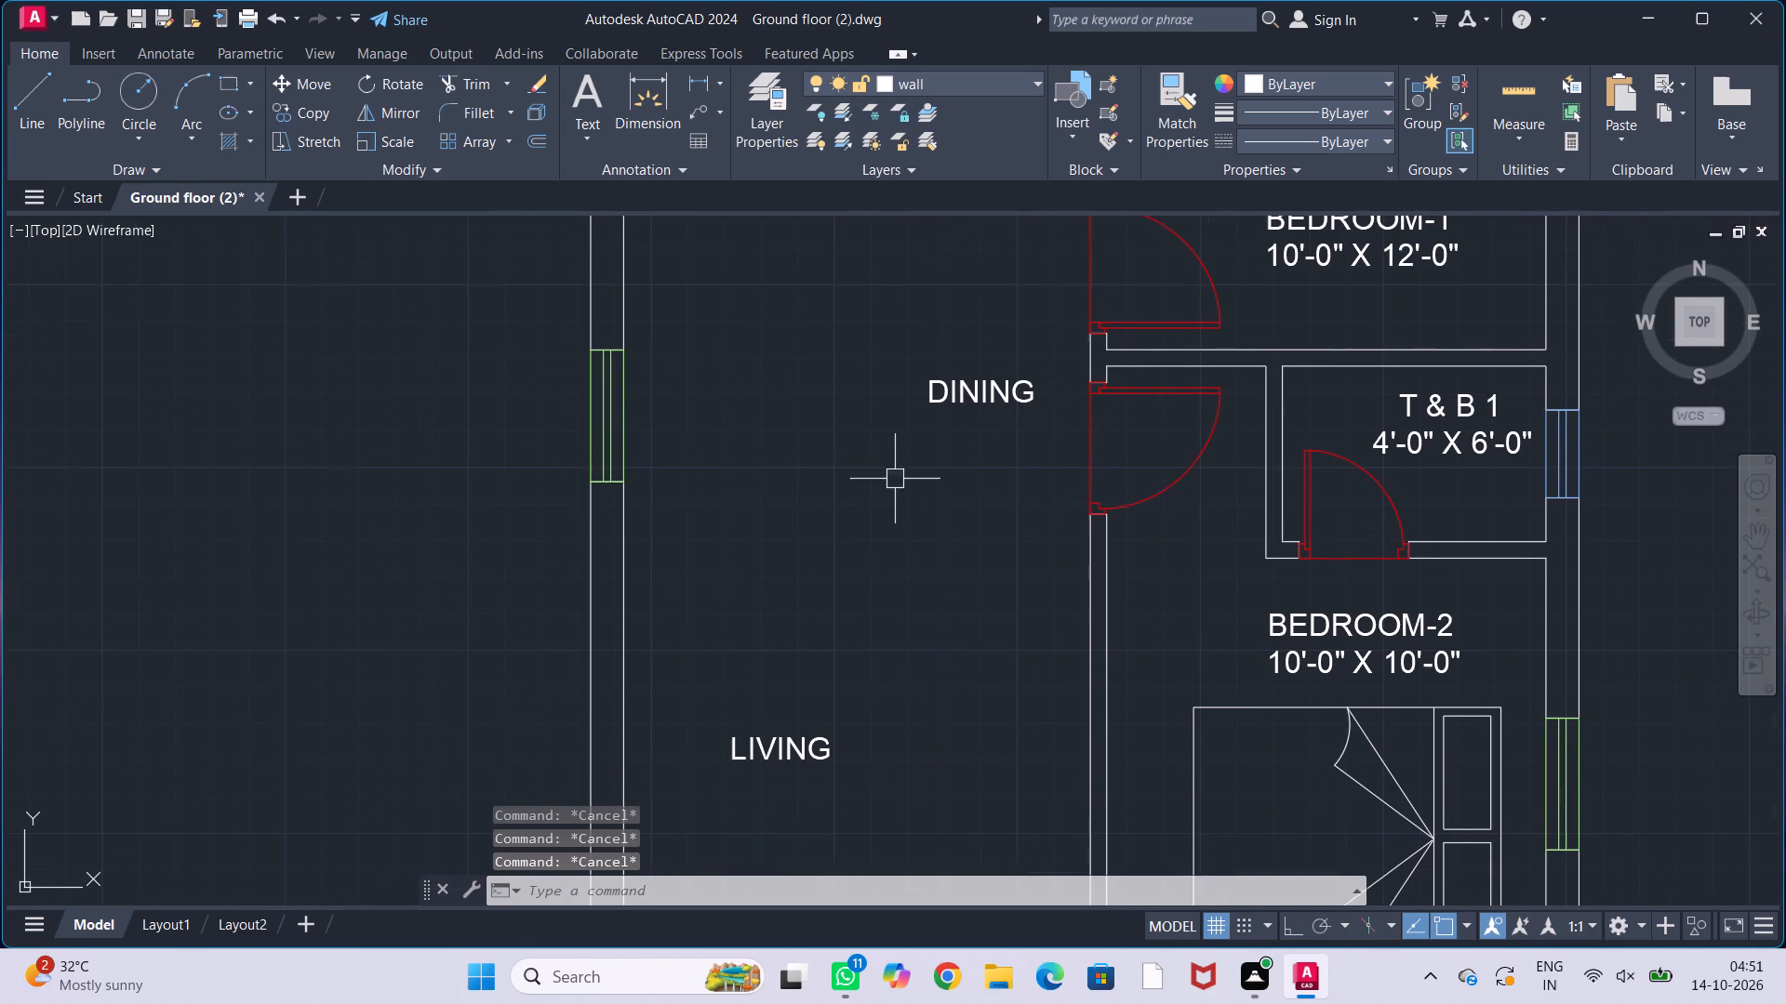
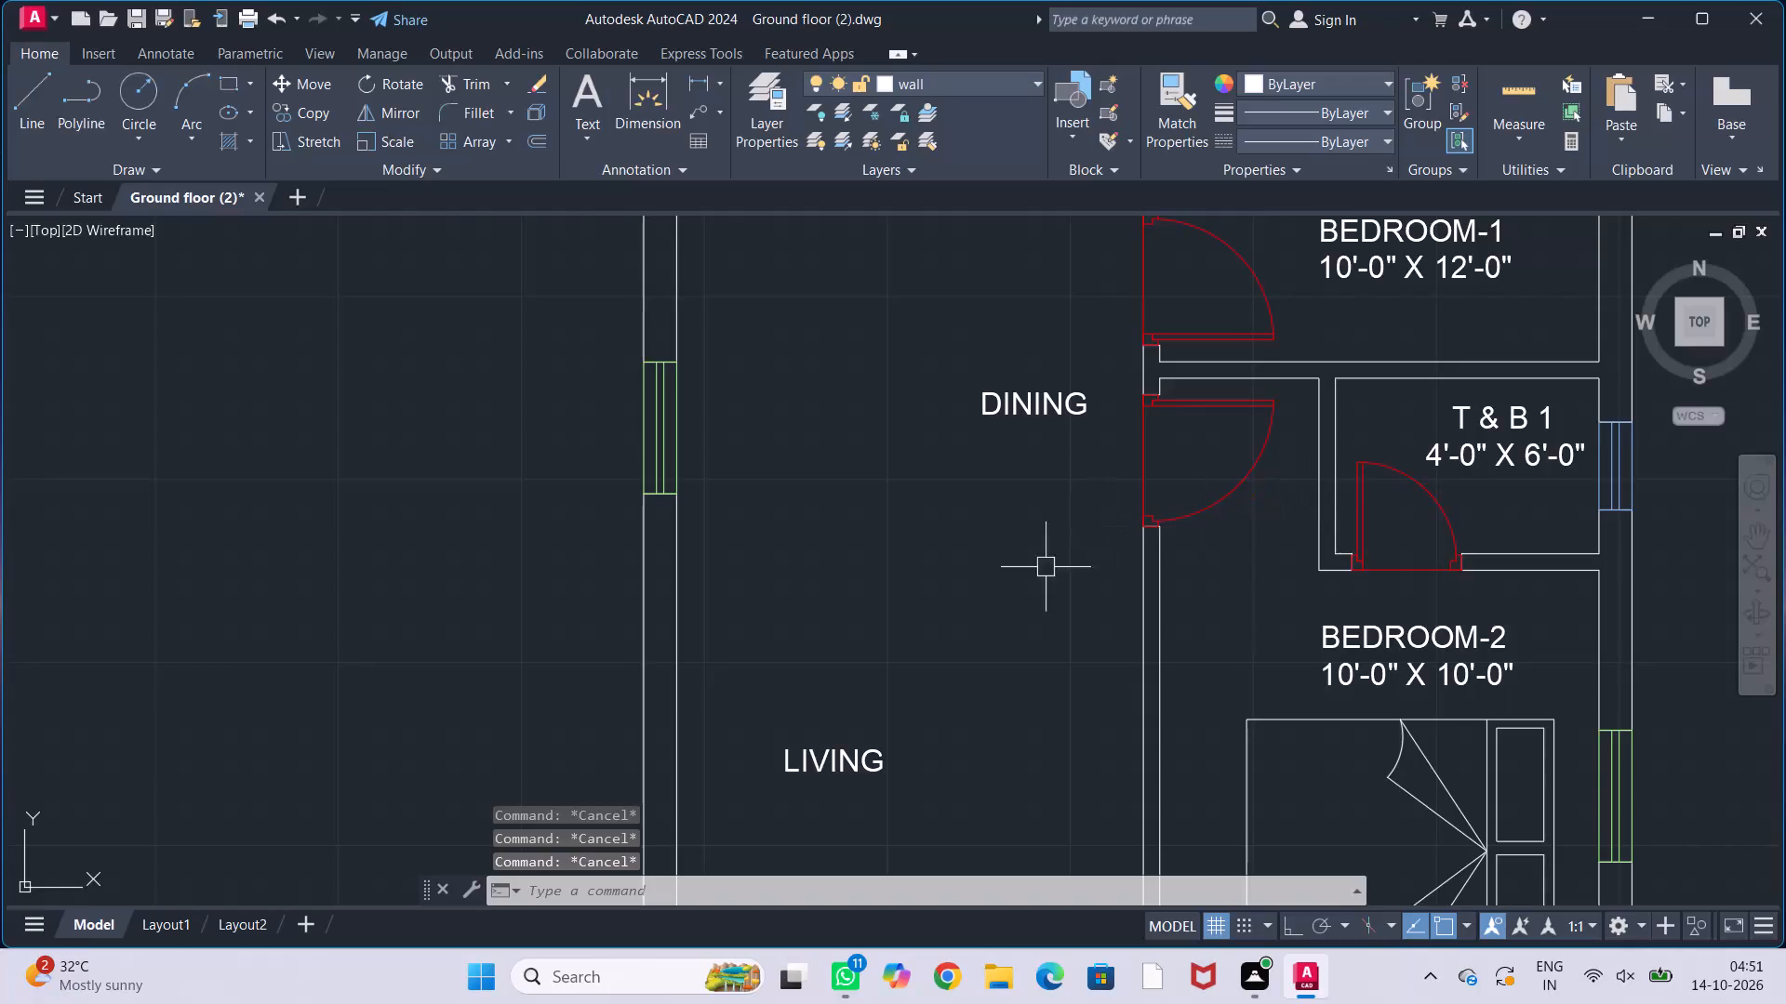
Draw a dining table rectangle about 2'-4" wide by 5'-3" long against the left wall, in front of the DINING window.
{"action": "middle_click_drag", "start_coordinate": [888, 476], "coordinate": [864, 537]}
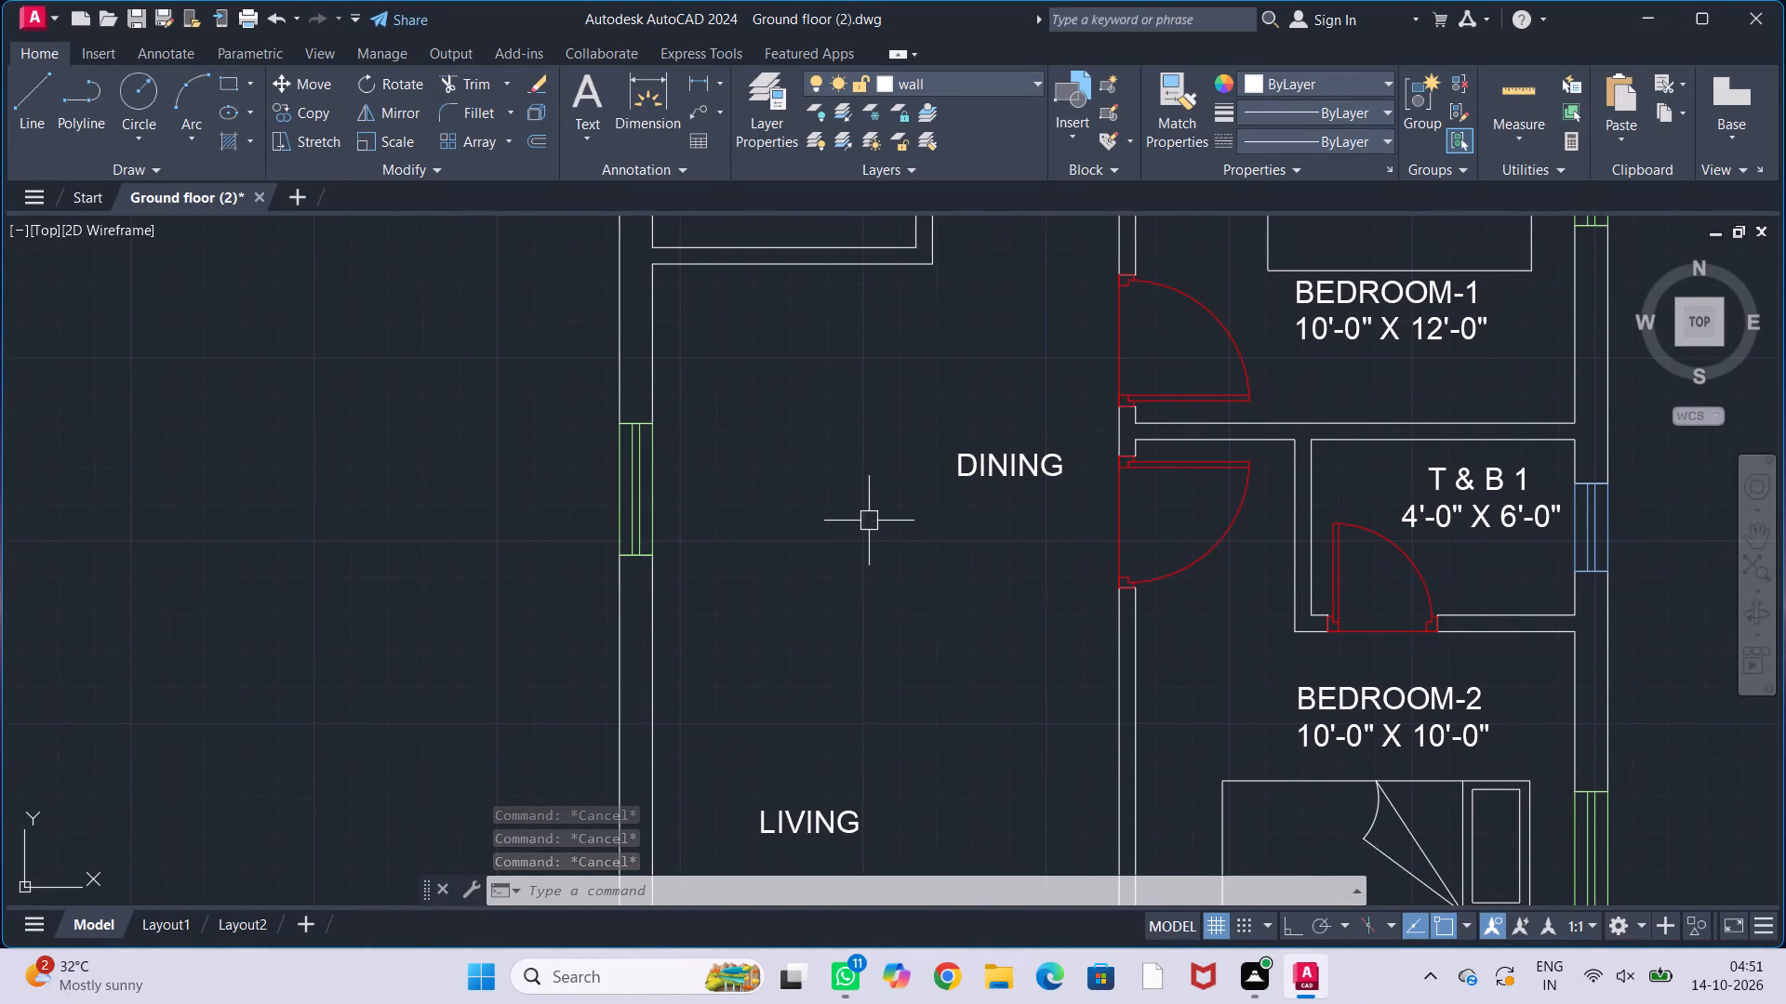
{"action": "type", "text": "rec"}
{"action": "key", "text": "Return"}
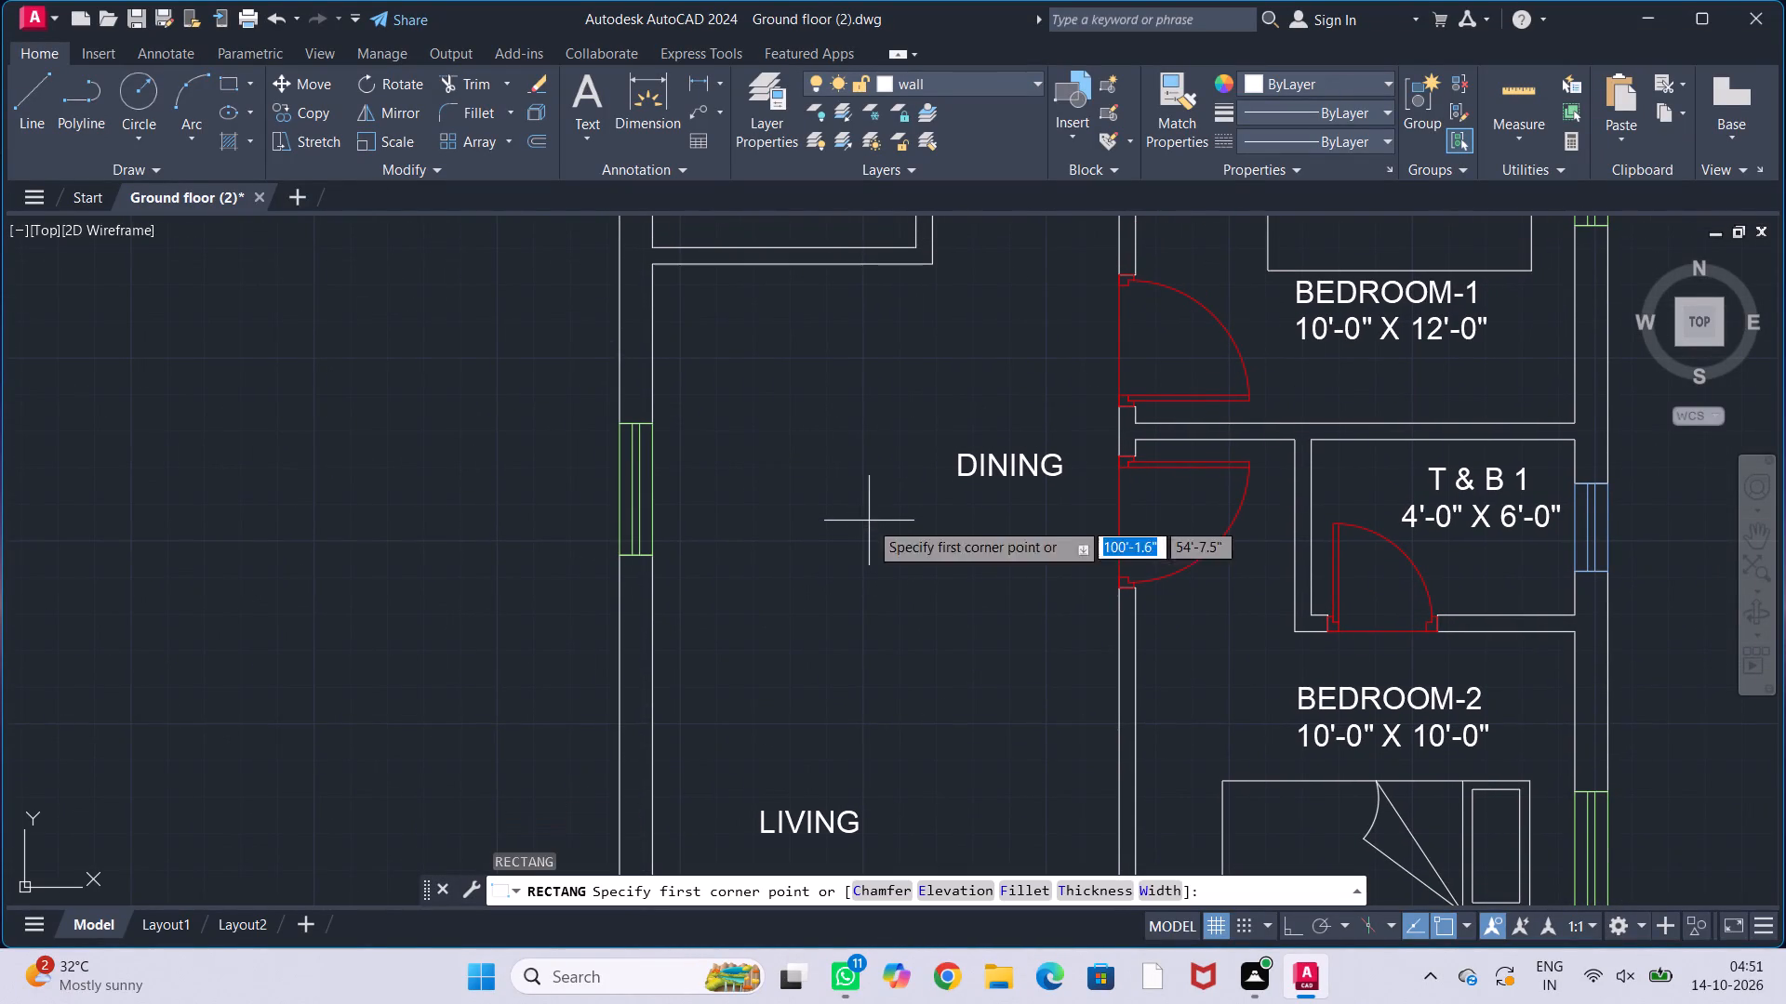
{"action": "left_click", "coordinate": [654, 379]}
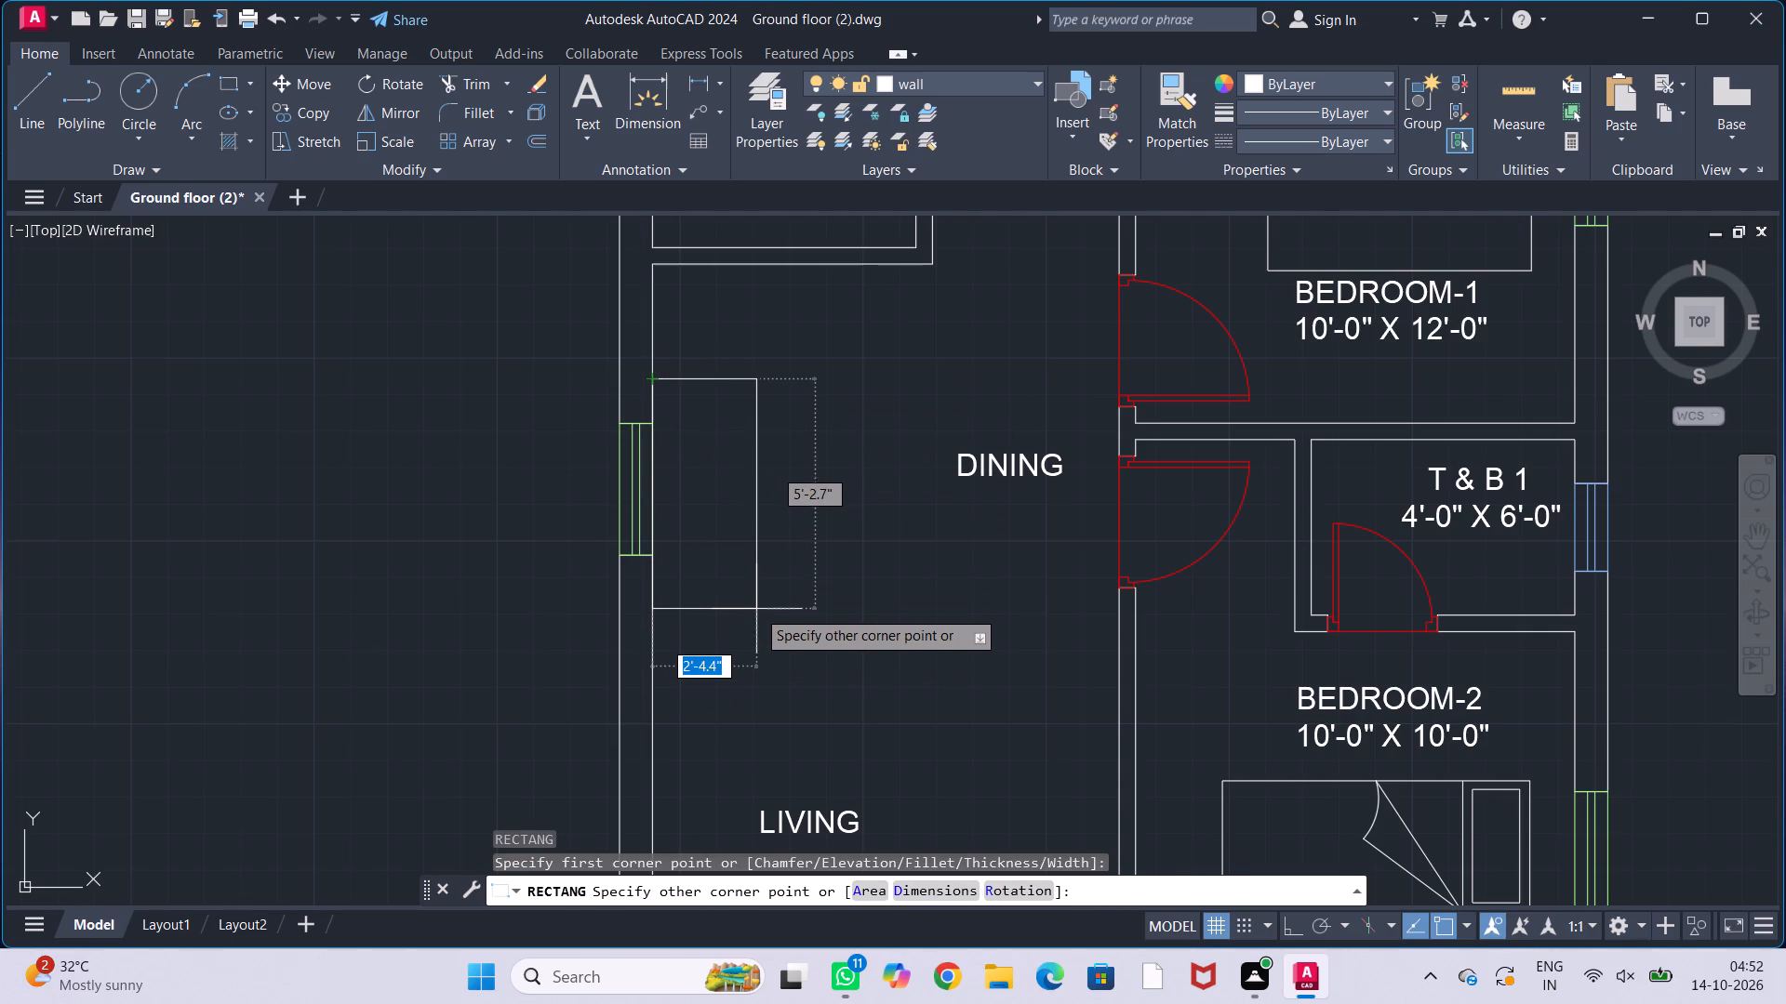
{"action": "left_click", "coordinate": [758, 604]}
{"action": "key", "text": "Escape"}
{"action": "key", "text": "Escape"}
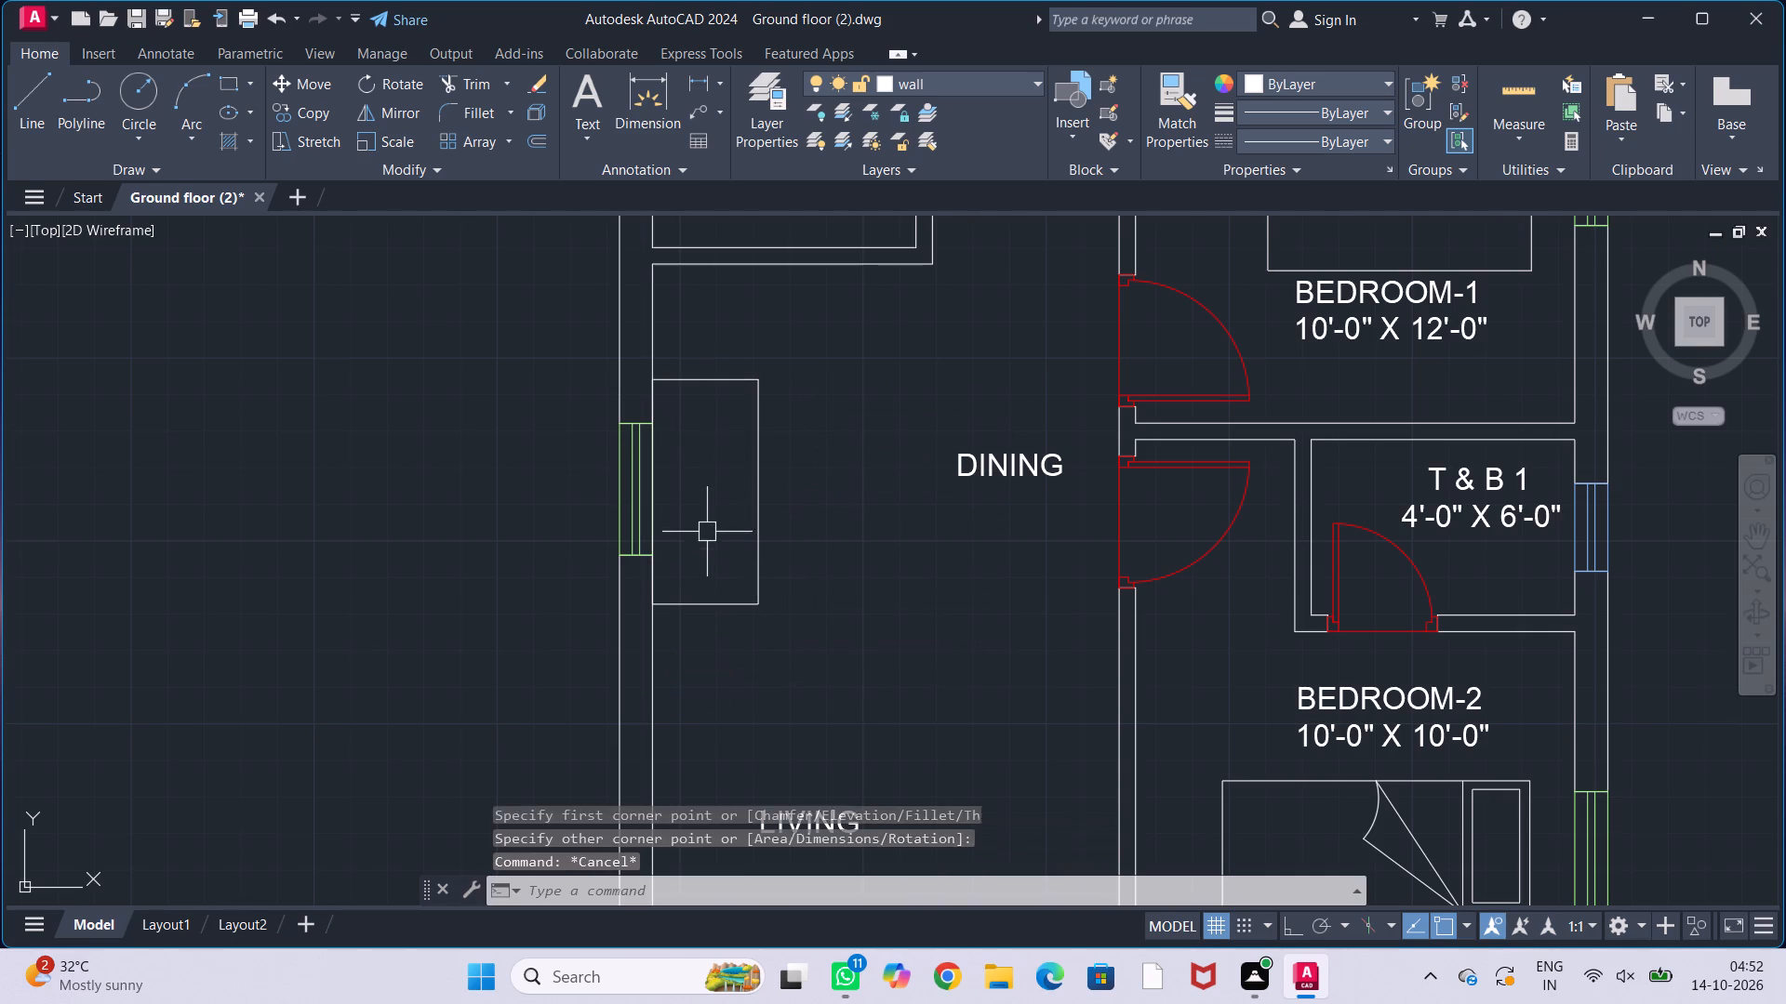
{"action": "key", "text": "Escape"}
{"action": "key", "text": "Escape"}
Draw a chair seat rectangle about 1'-0.5" wide on the outer side of the dining table's top edge.
{"action": "middle_click_drag", "start_coordinate": [717, 506], "coordinate": [733, 557]}
{"action": "scroll", "coordinate": [726, 519], "scroll_direction": "up", "scroll_amount": 1}
{"action": "middle_click_drag", "start_coordinate": [728, 528], "coordinate": [747, 574]}
{"action": "scroll", "coordinate": [752, 556], "scroll_direction": "down", "scroll_amount": 1}
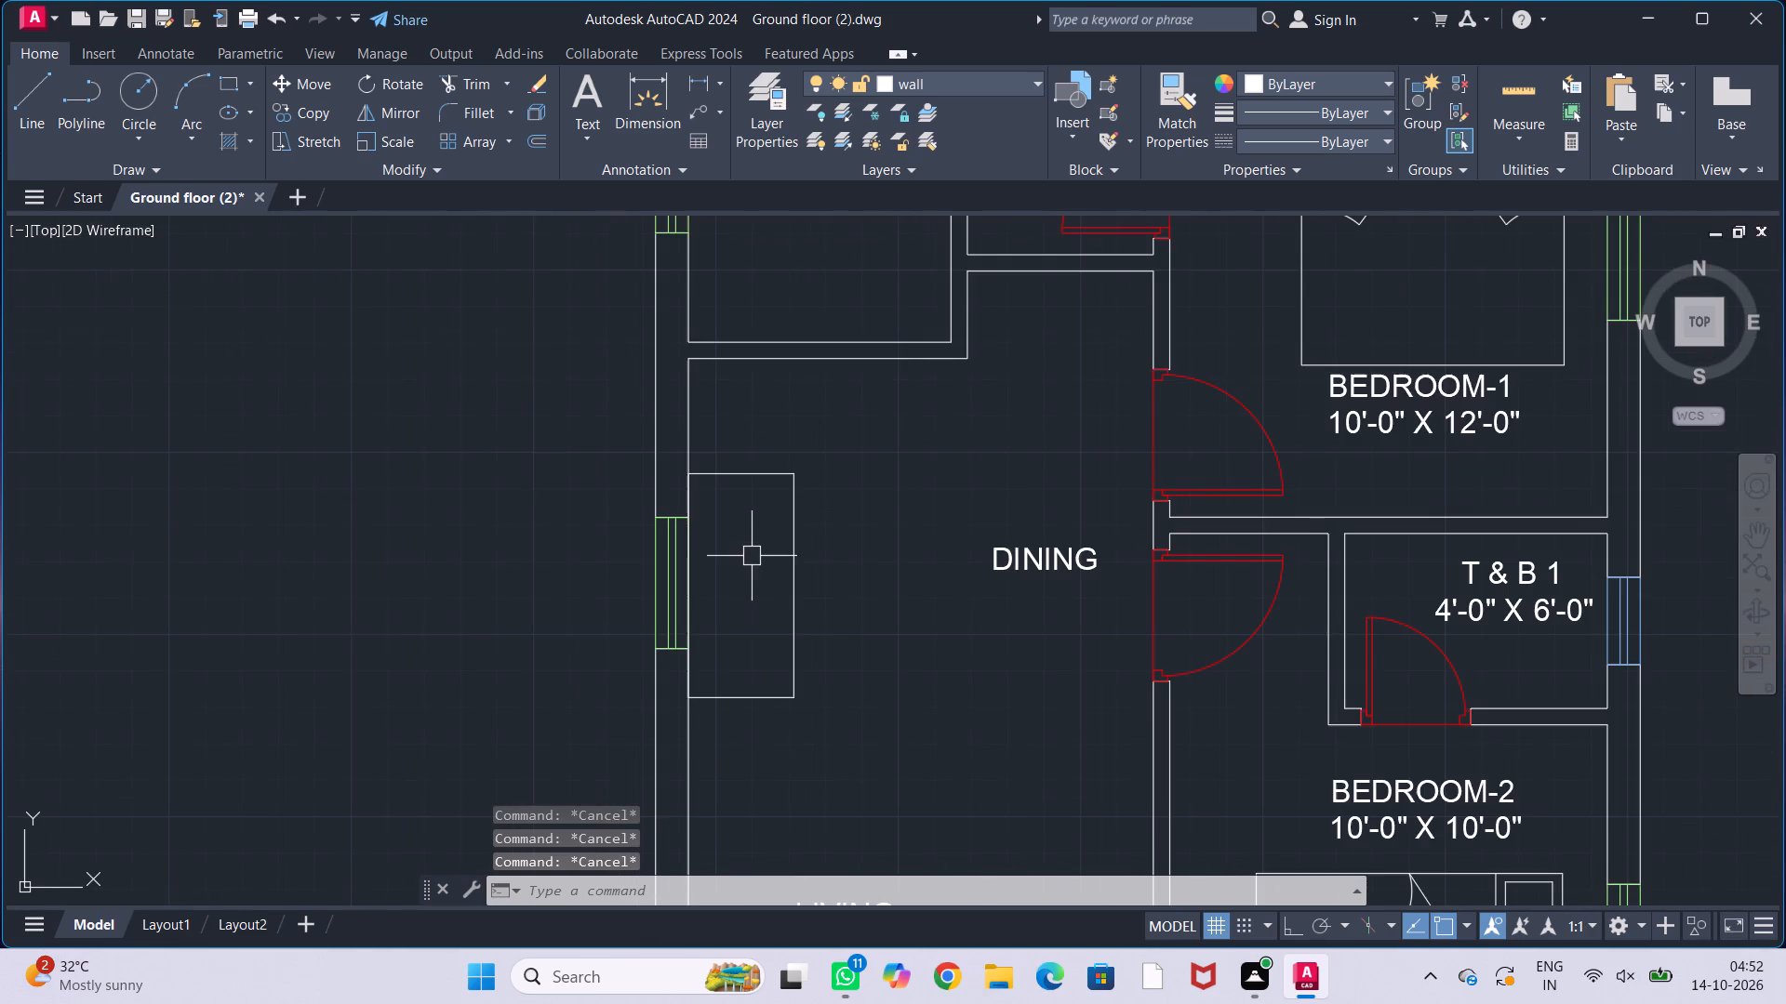
{"action": "middle_click_drag", "start_coordinate": [740, 546], "coordinate": [738, 523]}
{"action": "type", "text": "re"}
{"action": "key", "text": "c"}
{"action": "key", "text": "Return"}
{"action": "scroll", "coordinate": [693, 420], "scroll_direction": "up", "scroll_amount": 1}
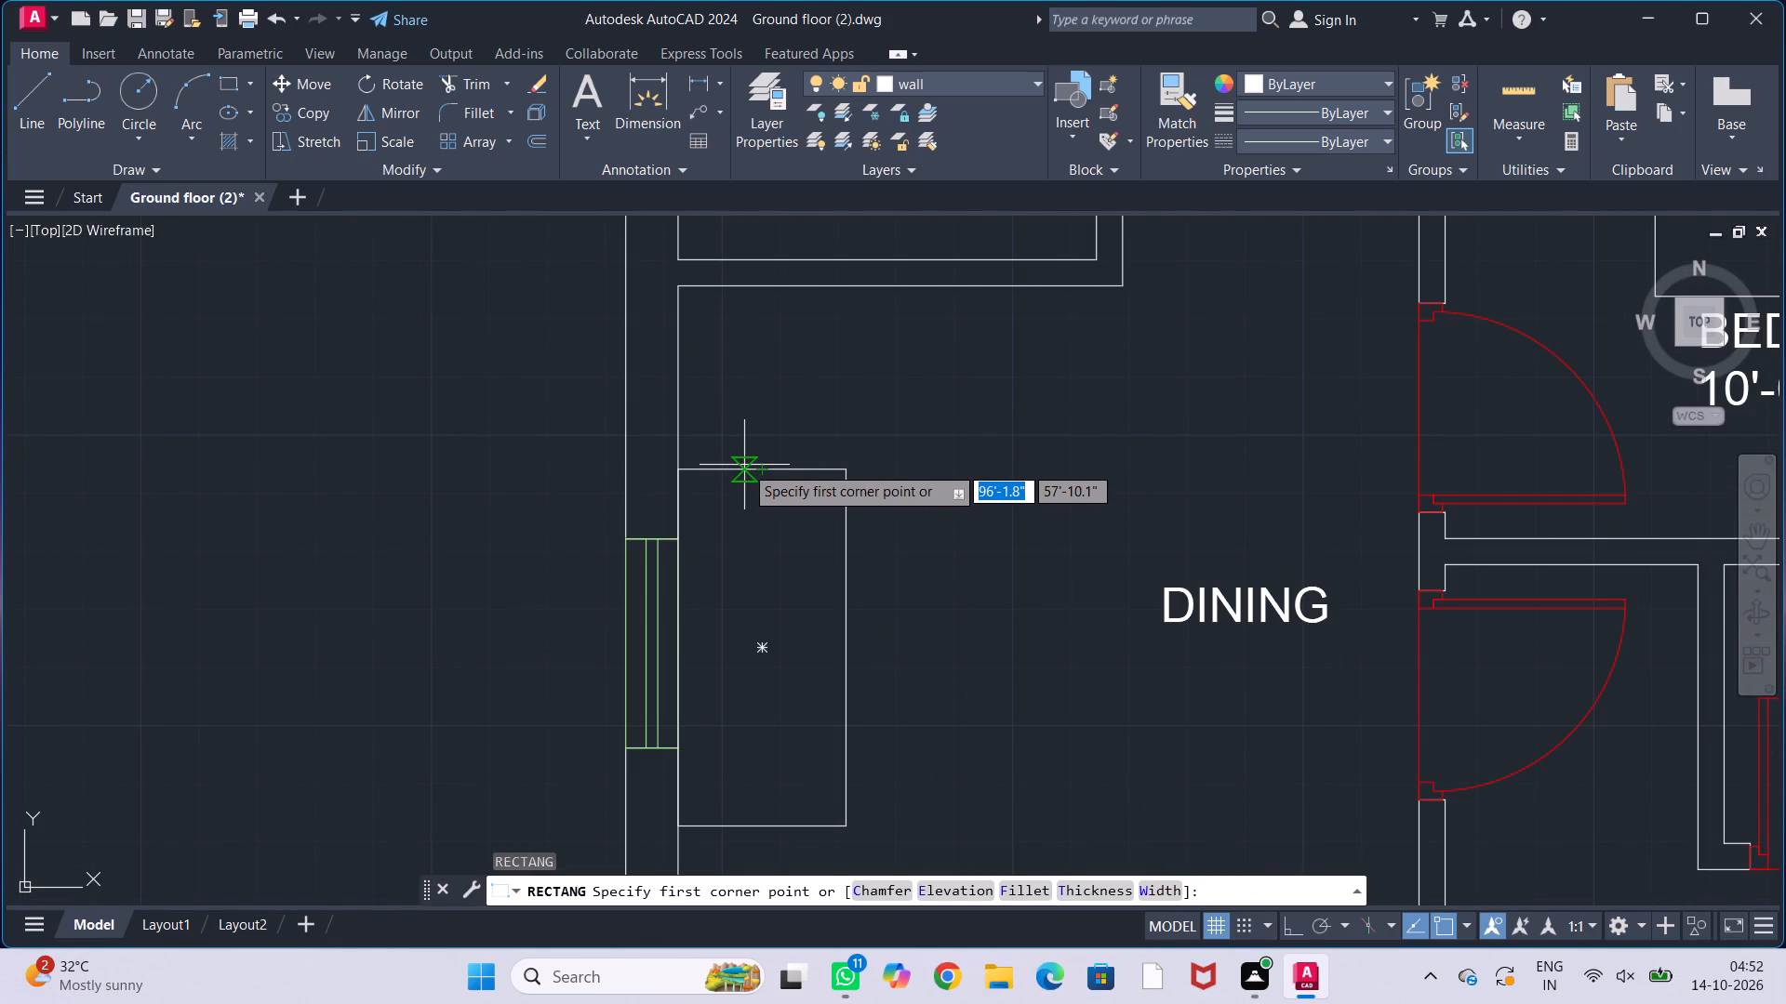
{"action": "left_click", "coordinate": [718, 467]}
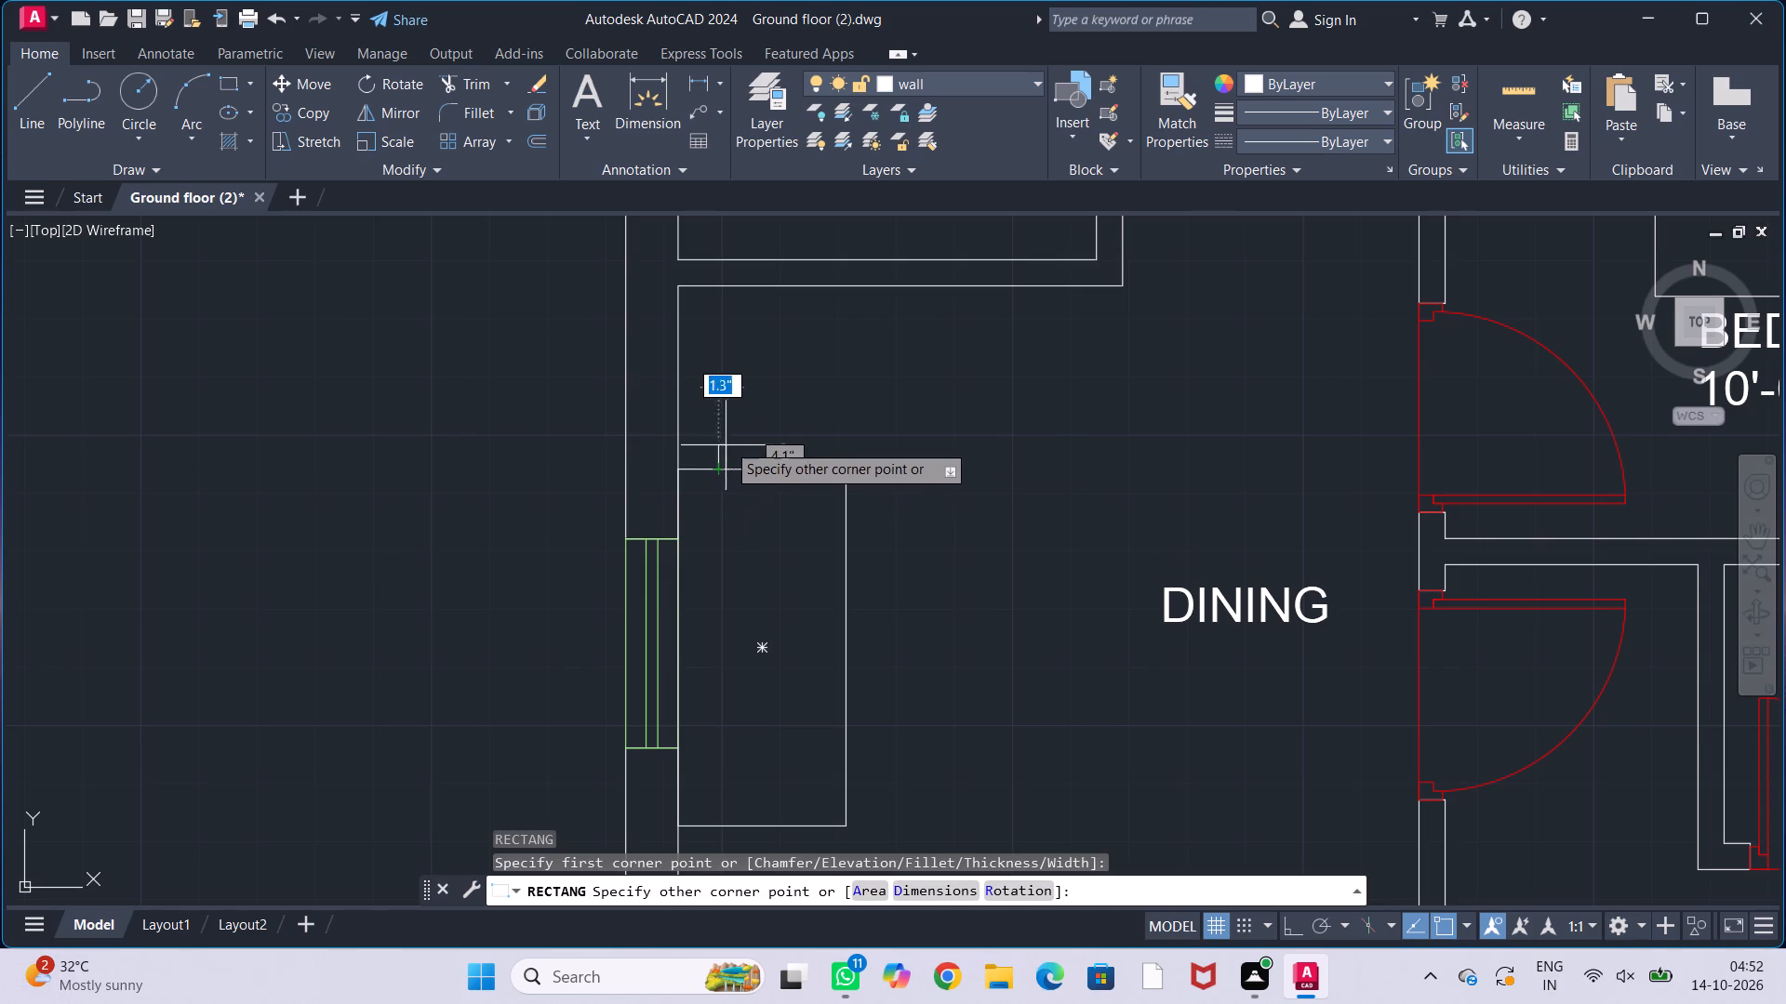
{"action": "left_click", "coordinate": [791, 391]}
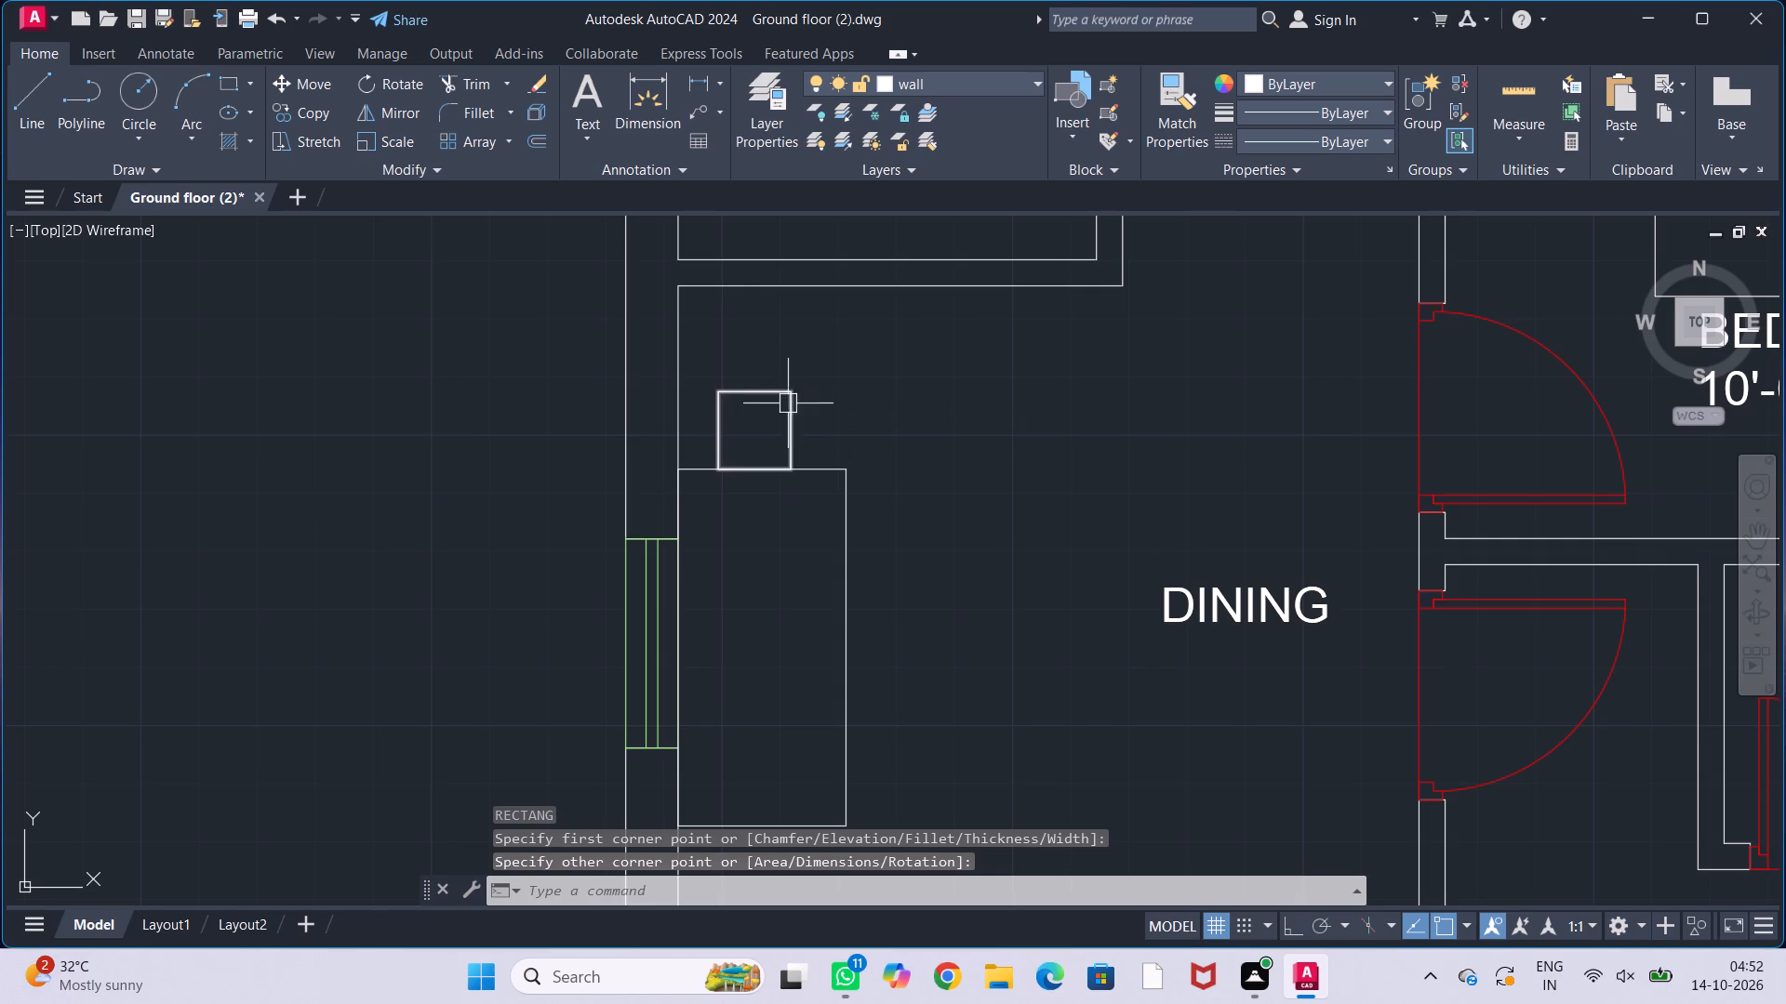
{"action": "key", "text": "Escape"}
{"action": "key", "text": "Escape"}
{"action": "key", "text": "Escape"}
{"action": "middle_click", "coordinate": [809, 387]}
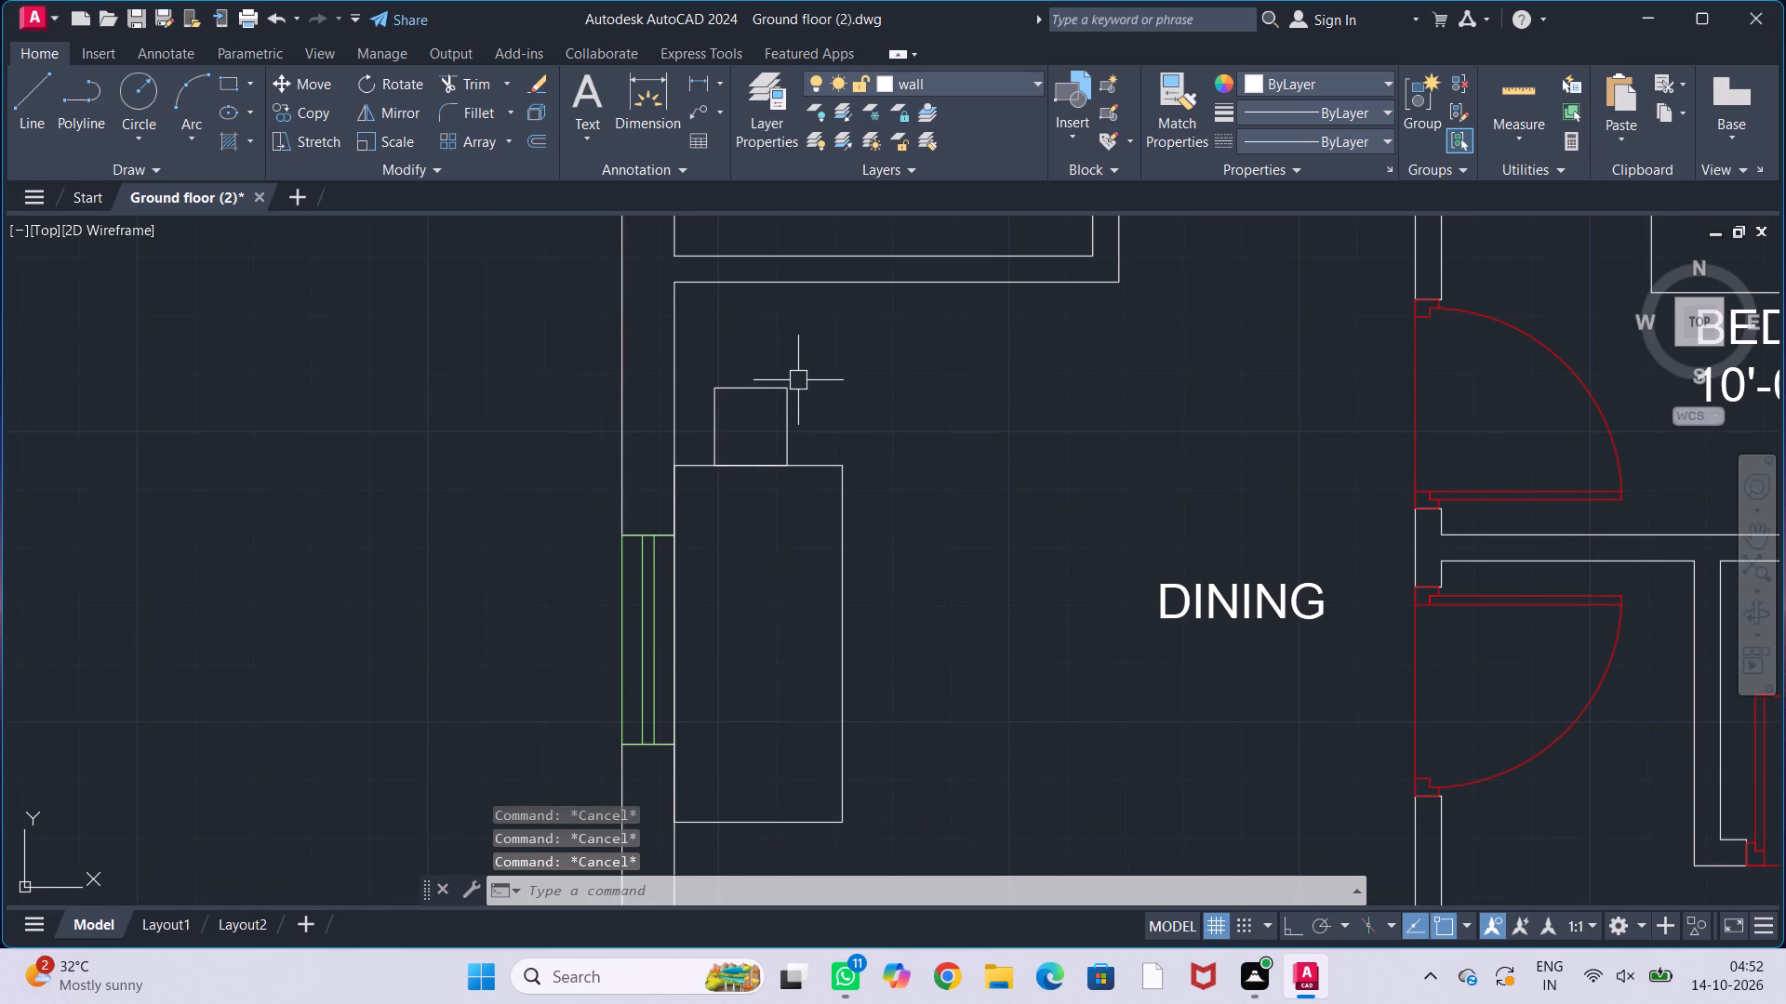
Draw a thin chair back rectangle about 1'-3.8" by 1.7" along the top edge of the chair seat above the table.
{"action": "key", "text": "r"}
{"action": "type", "text": "ec"}
{"action": "key", "text": "Return"}
{"action": "scroll", "coordinate": [698, 354], "scroll_direction": "up", "scroll_amount": 2}
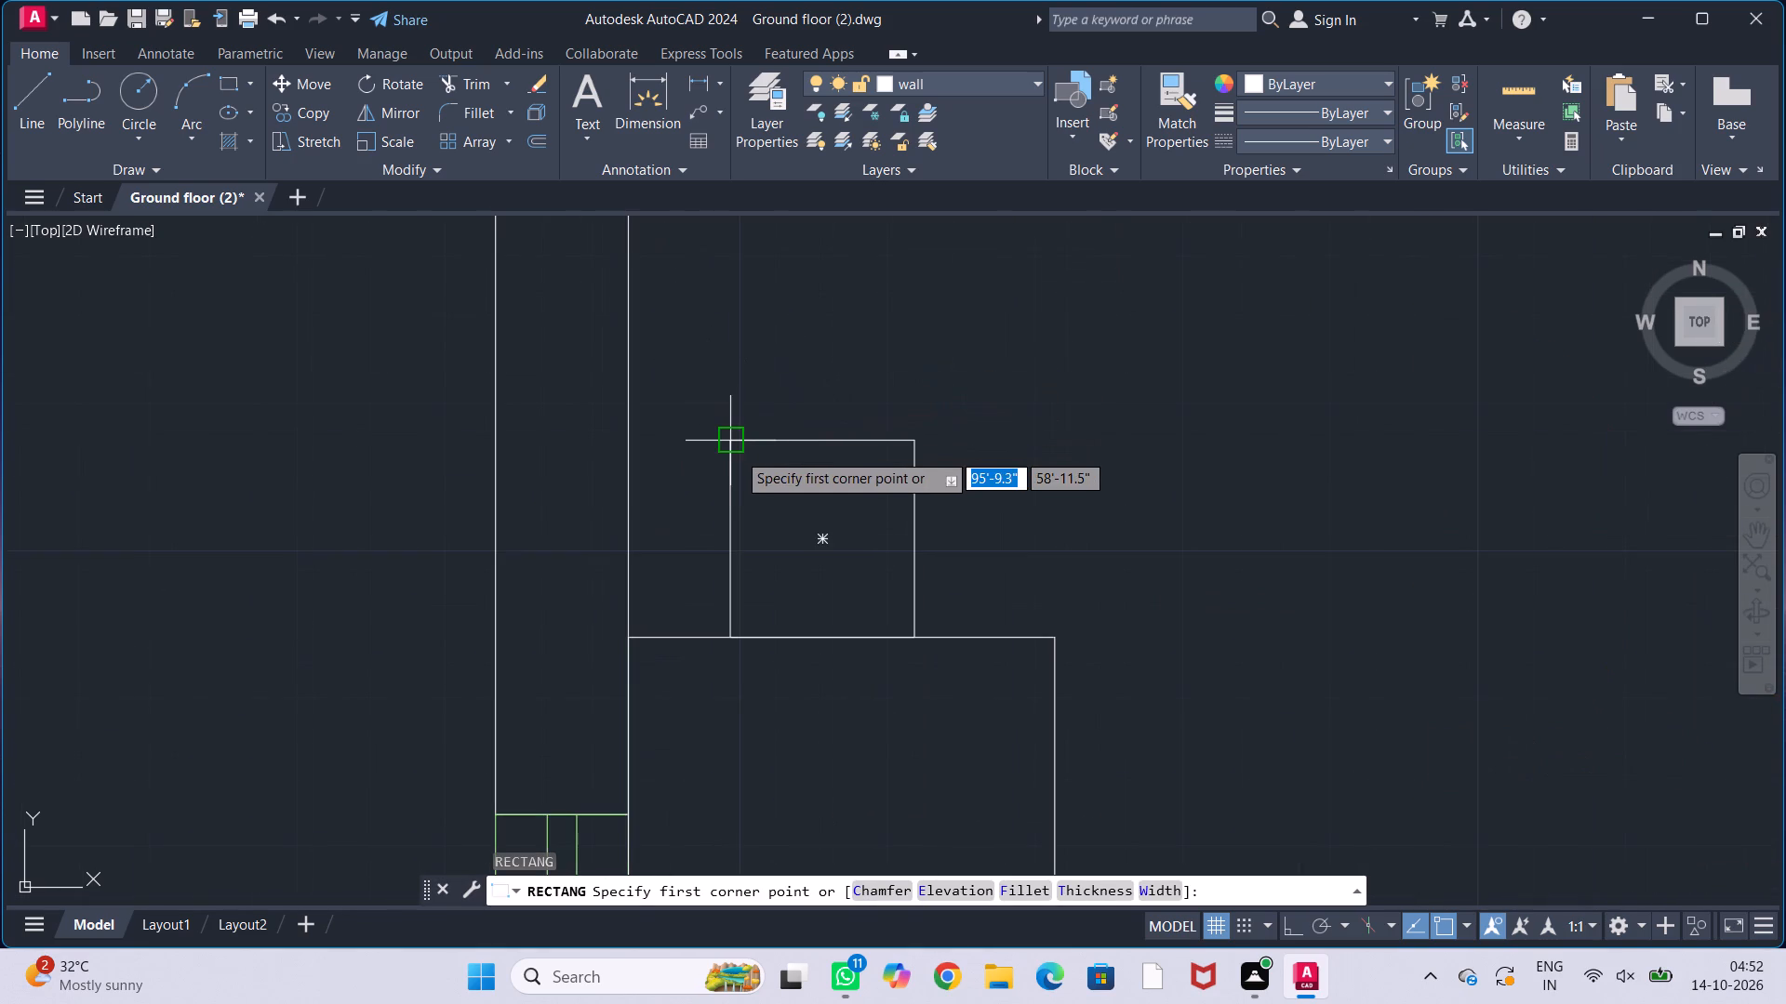
{"action": "left_click", "coordinate": [706, 442]}
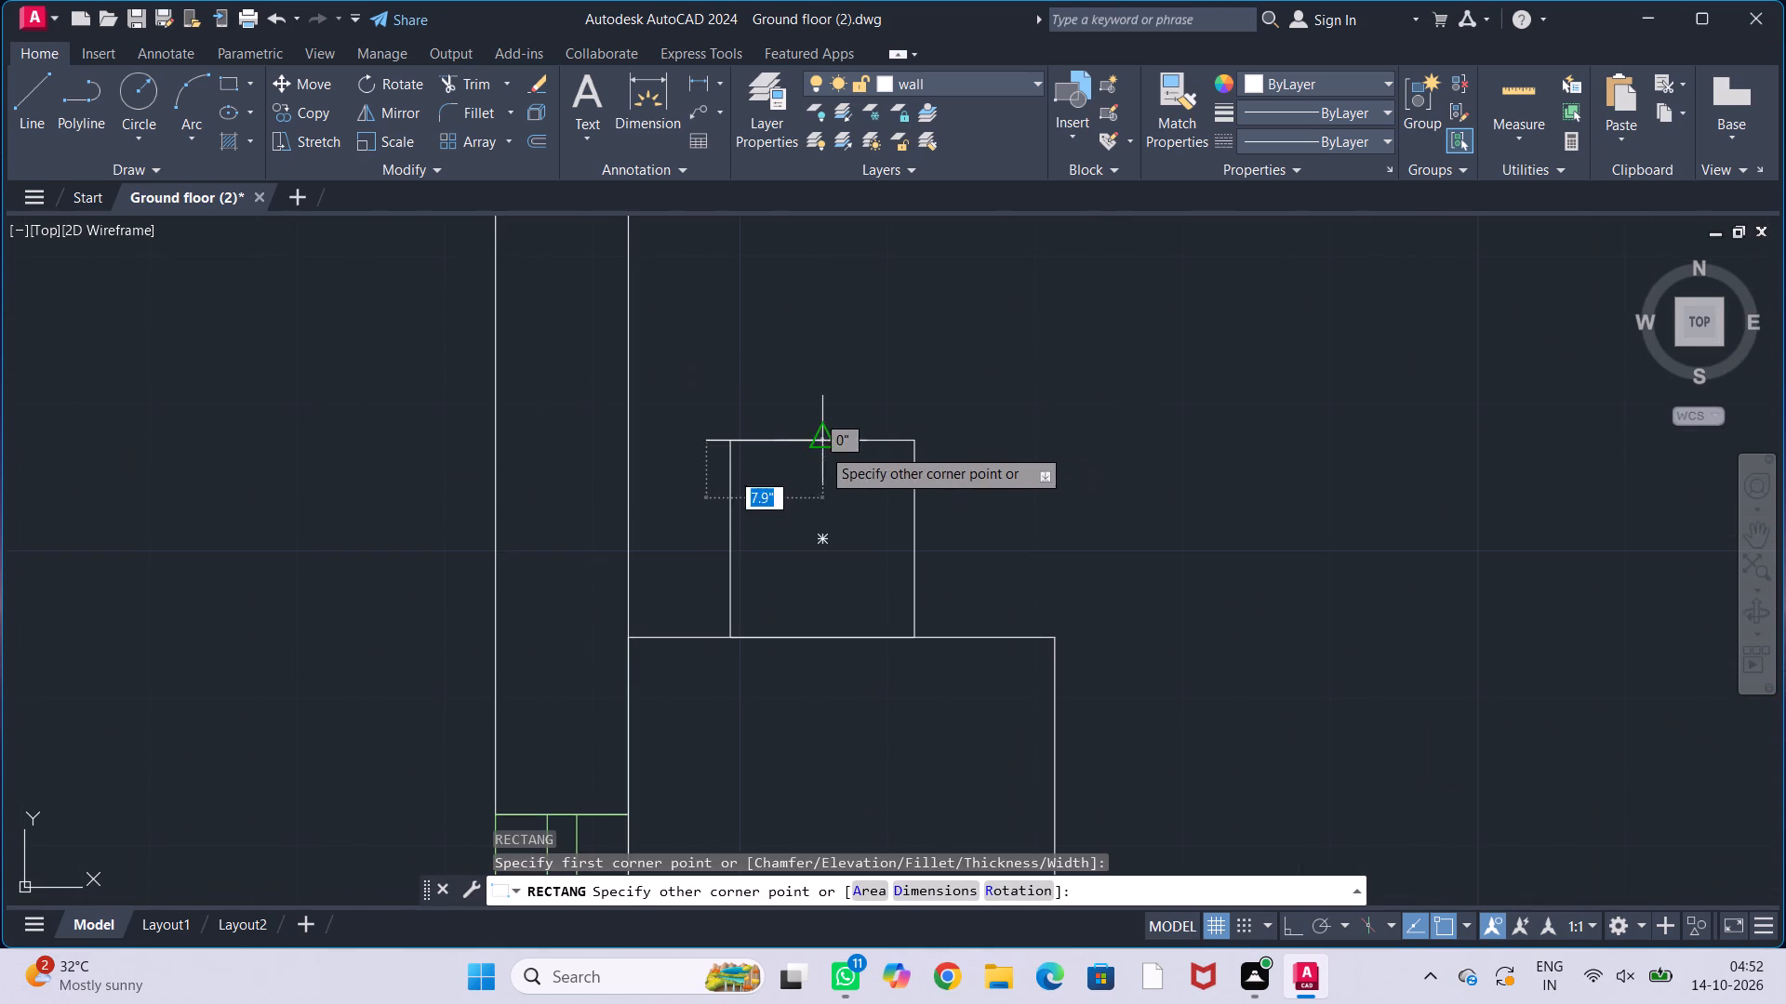
{"action": "left_click", "coordinate": [940, 416]}
Draw a side chair seat about 1'-3.7" by 1'-0.4" on the table's right edge, near its upper corner.
{"action": "scroll", "coordinate": [1066, 428], "scroll_direction": "down", "scroll_amount": 2}
{"action": "middle_click_drag", "start_coordinate": [1089, 483], "coordinate": [986, 416]}
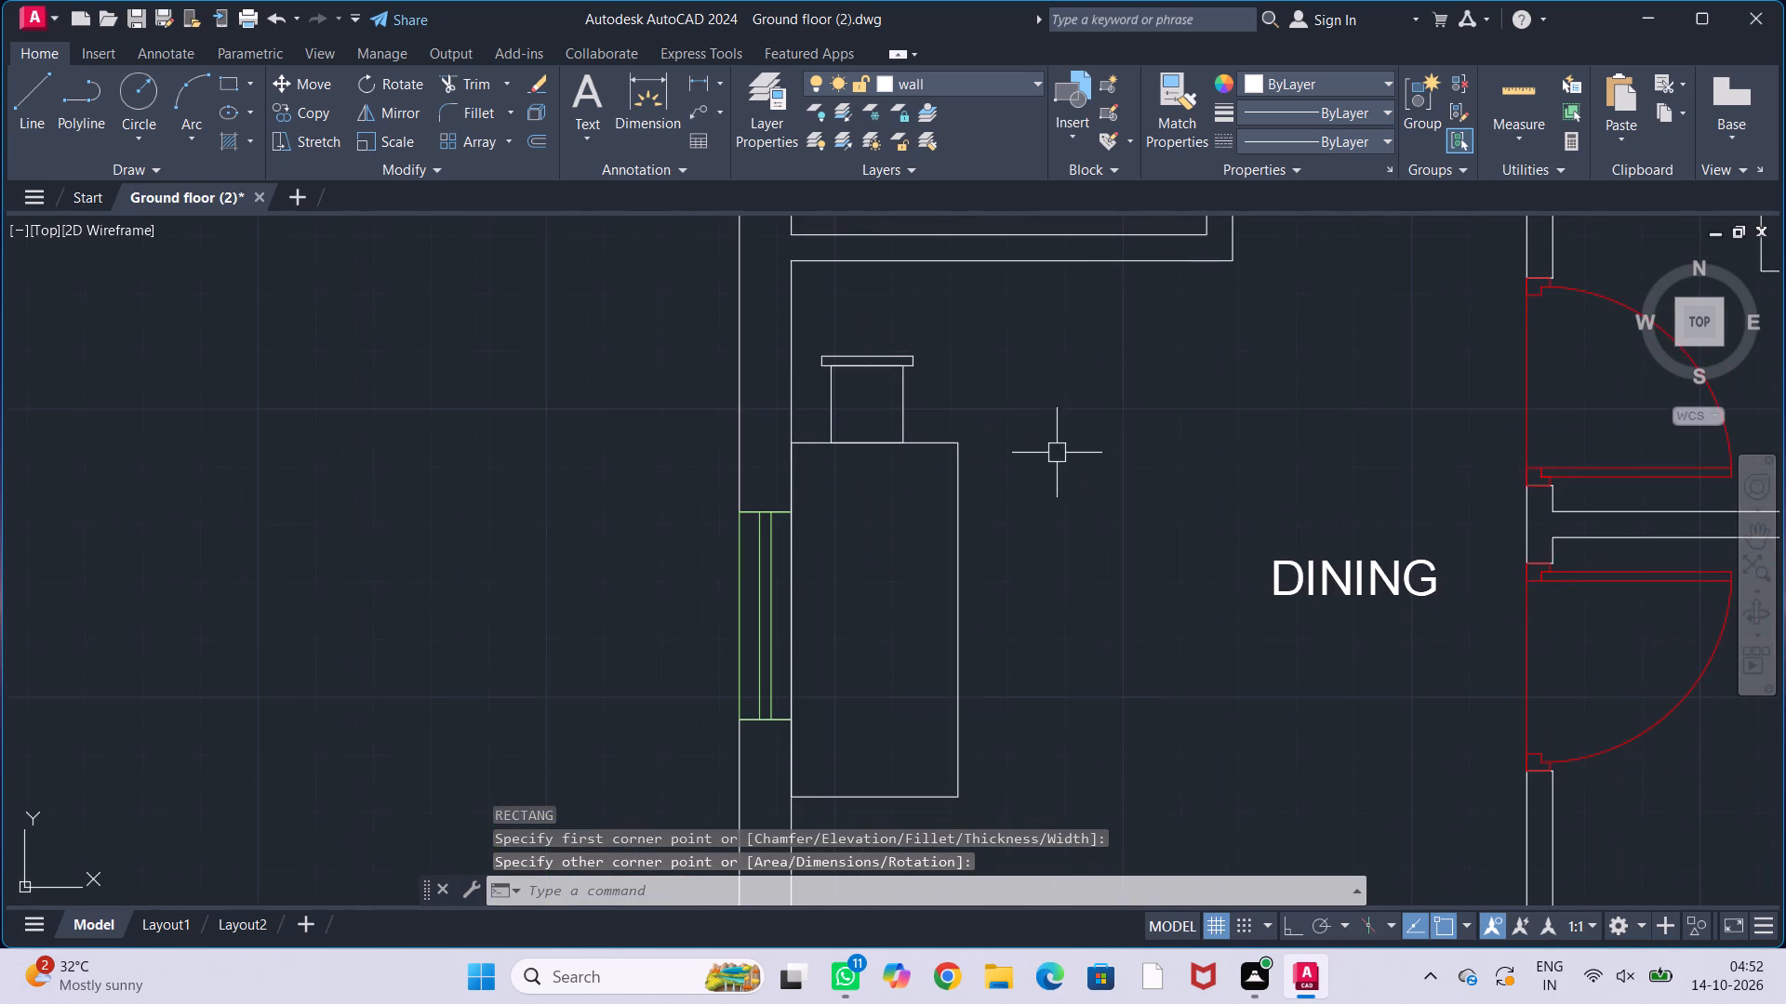
{"action": "middle_click_drag", "start_coordinate": [1058, 454], "coordinate": [984, 413]}
{"action": "middle_click_drag", "start_coordinate": [1008, 462], "coordinate": [993, 428]}
{"action": "type", "text": "rec"}
{"action": "key", "text": "Return"}
{"action": "middle_click_drag", "start_coordinate": [981, 511], "coordinate": [934, 471]}
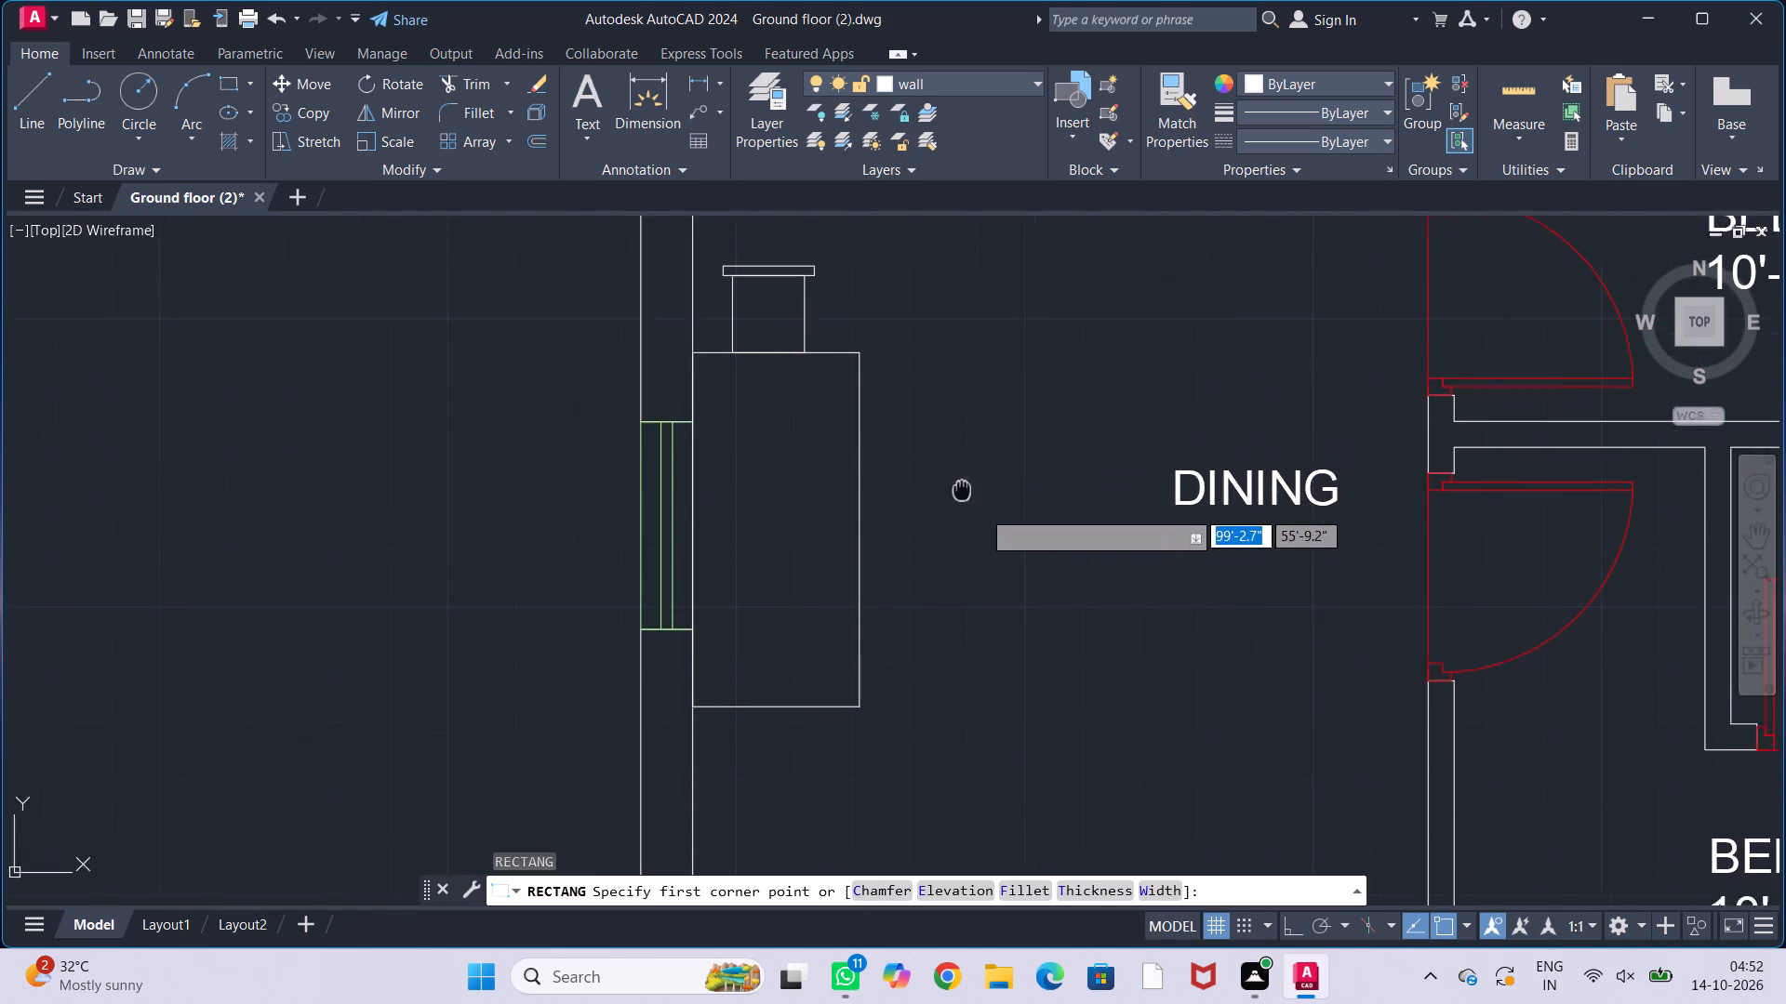
{"action": "middle_click_drag", "start_coordinate": [934, 471], "coordinate": [926, 465]}
{"action": "left_click", "coordinate": [813, 371]}
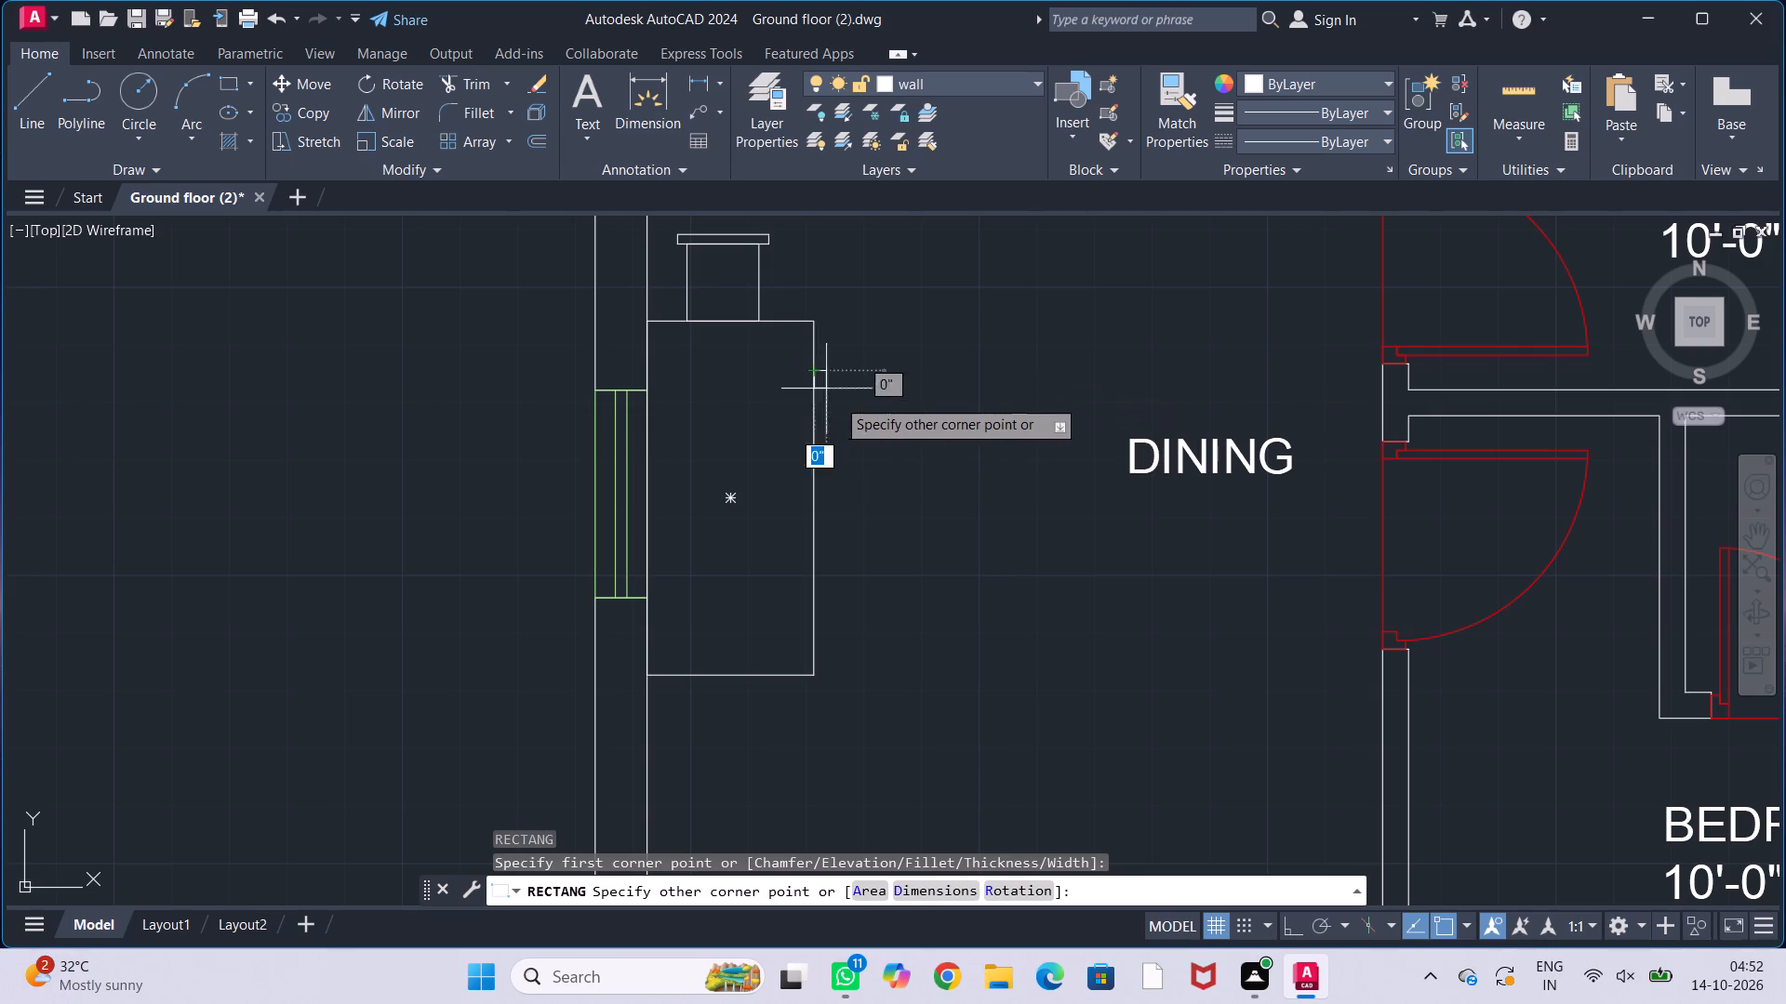
{"action": "left_click", "coordinate": [907, 442]}
Copy the side chair seat straight down along the table's right edge with ortho on, making a second seat near the lower corner.
{"action": "left_click", "coordinate": [889, 442]}
{"action": "key", "text": "c"}
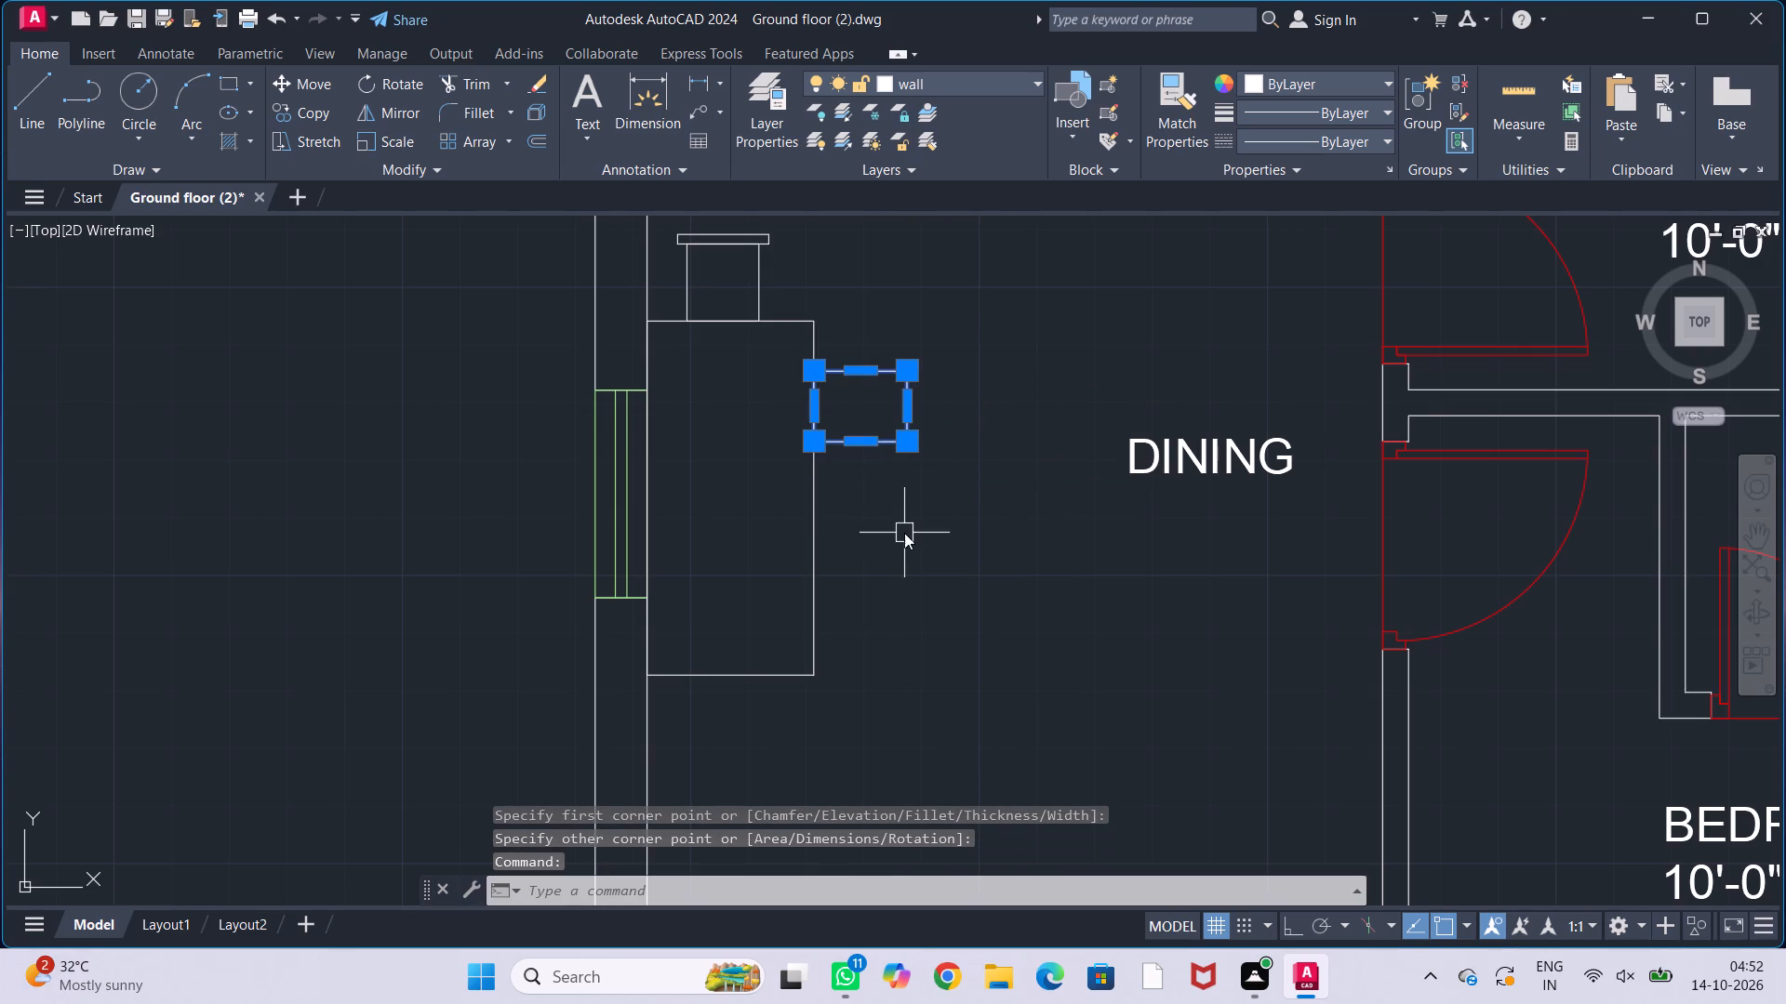
{"action": "key", "text": "o"}
{"action": "key", "text": "Return"}
{"action": "left_click_drag", "start_coordinate": [819, 413], "coordinate": [819, 426]}
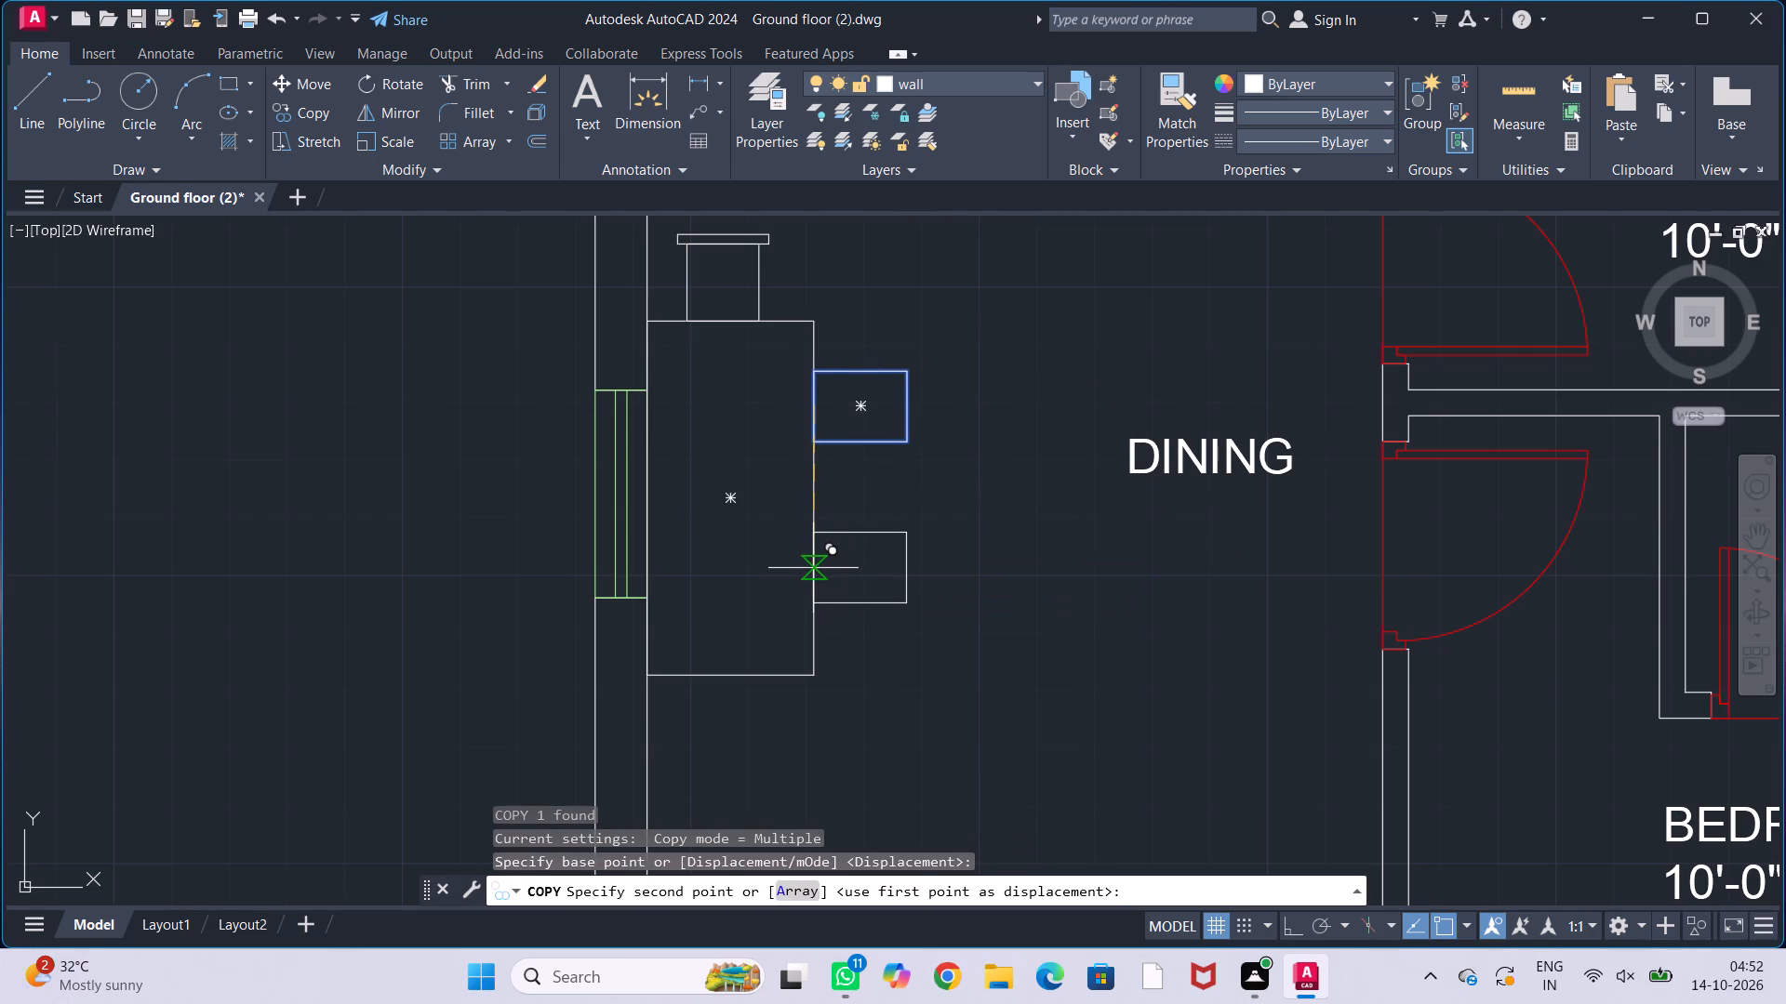
{"action": "key", "text": "F8"}
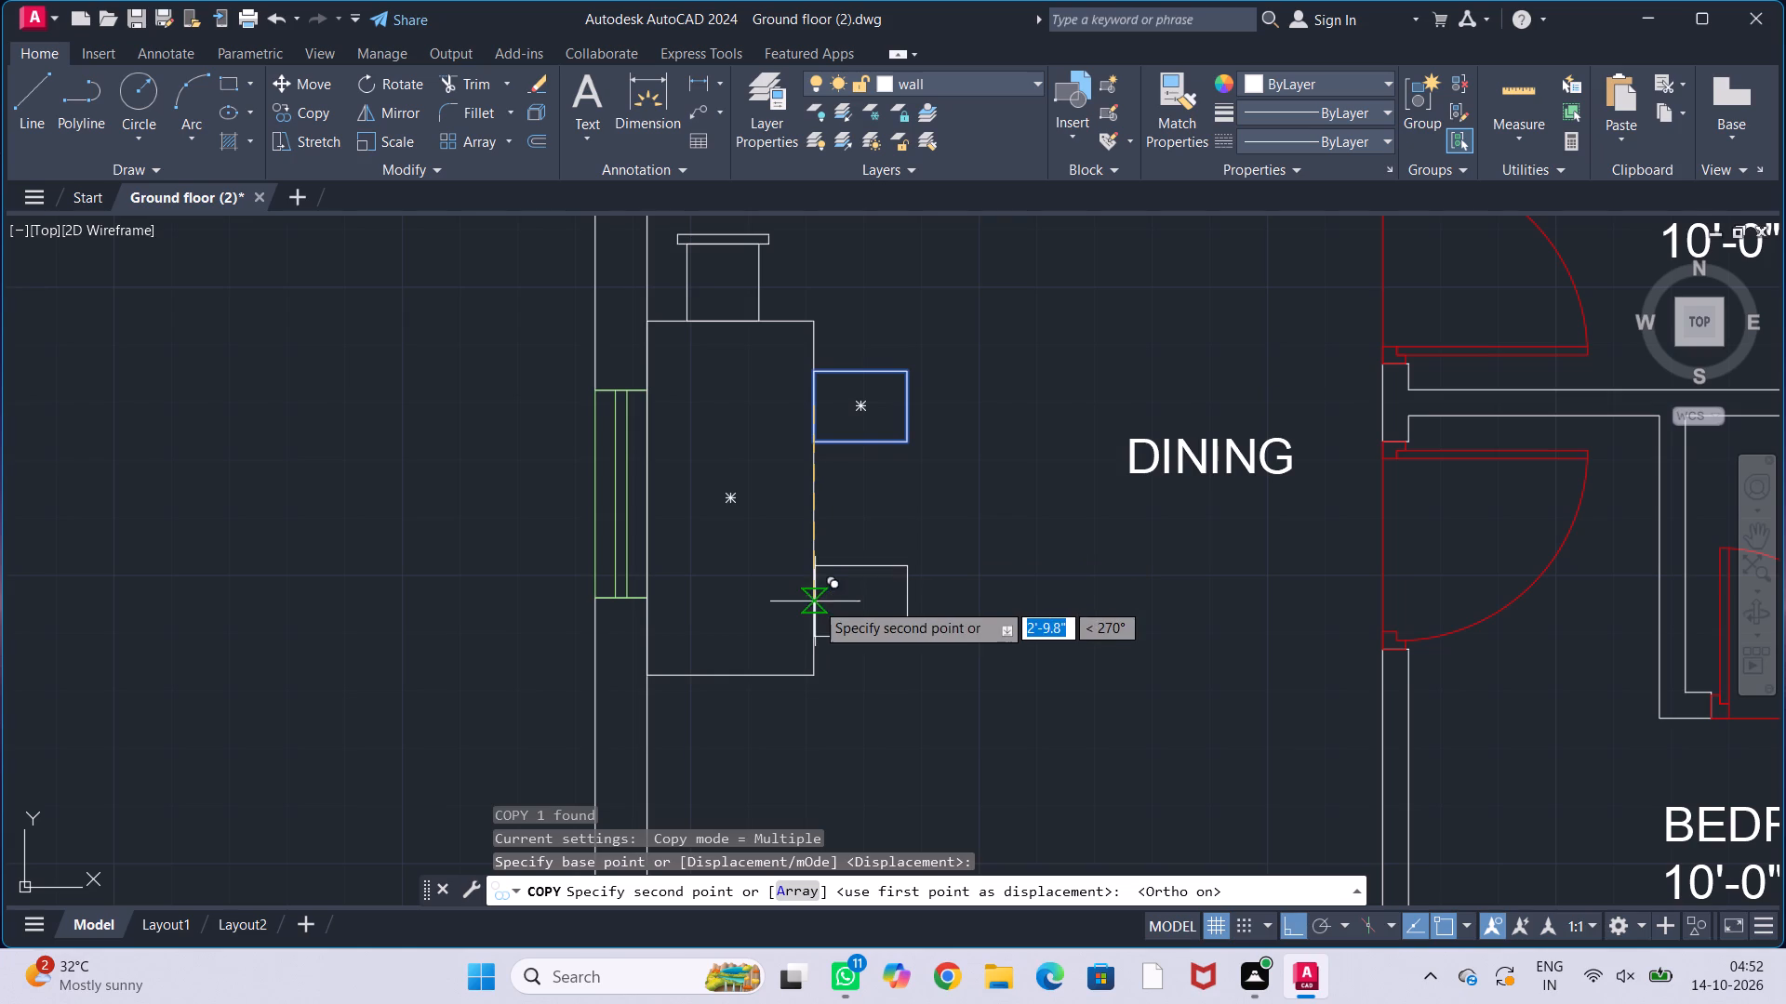
{"action": "left_click", "coordinate": [815, 562]}
{"action": "key", "text": "Escape"}
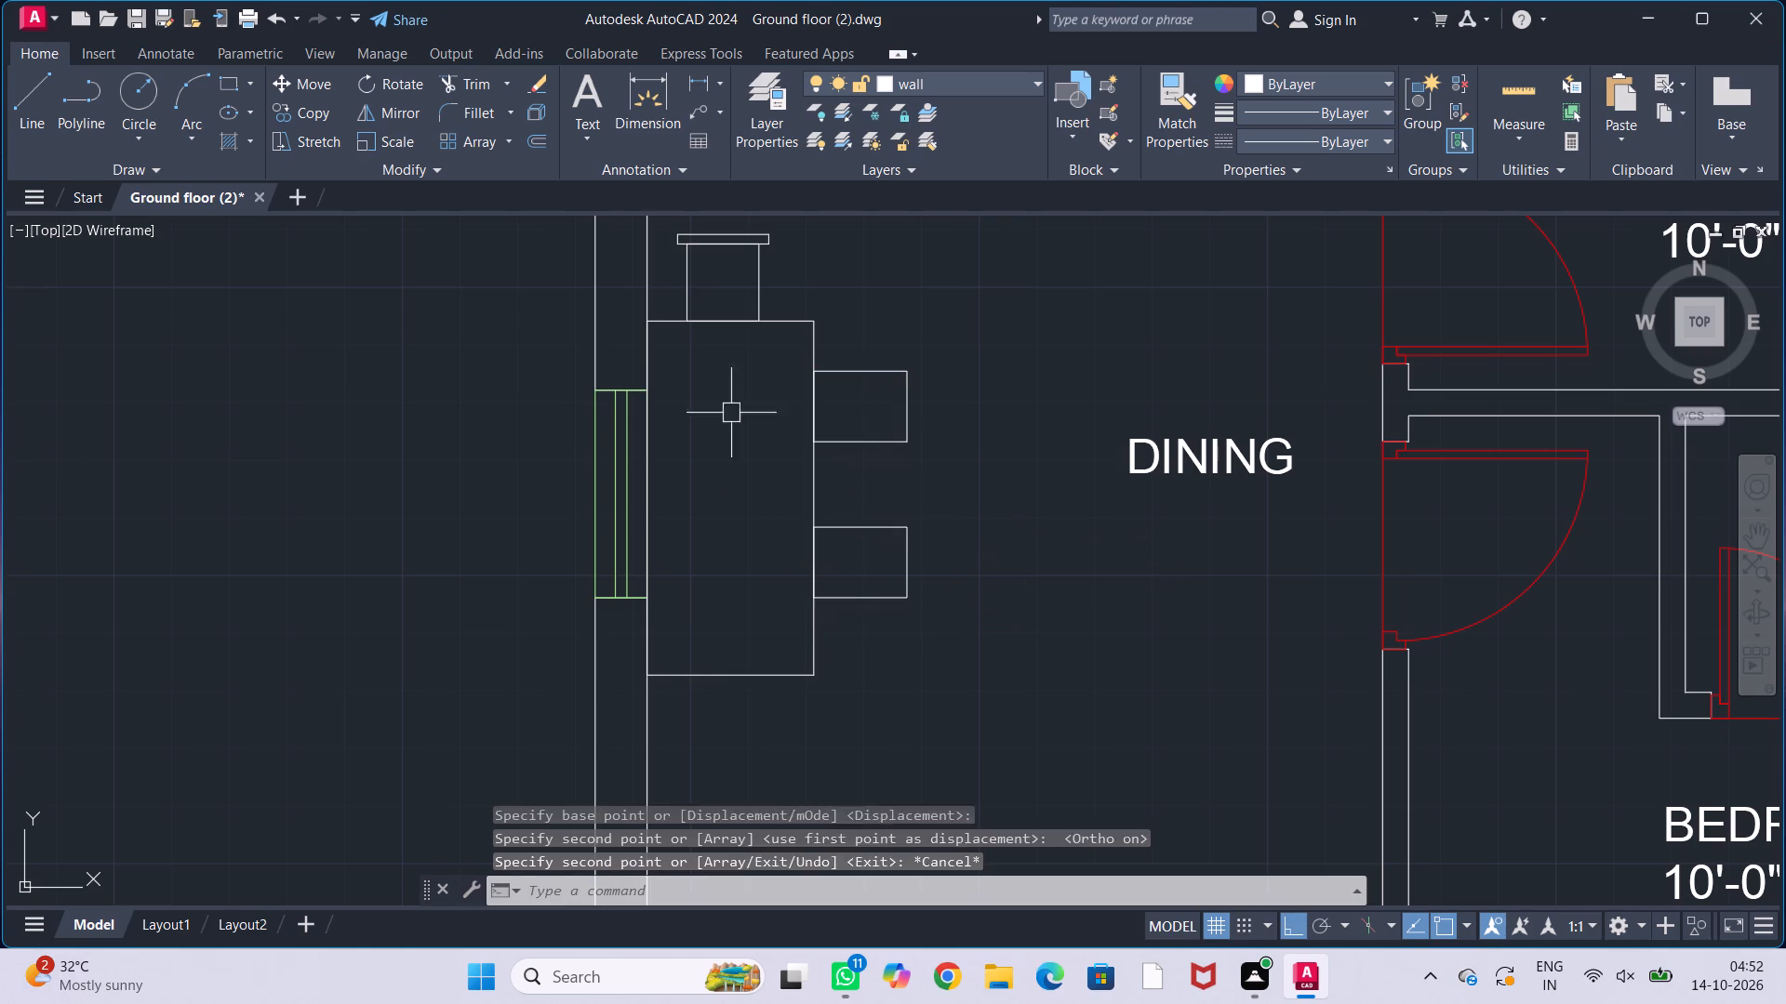
{"action": "key", "text": "Escape"}
Copy the top chair's seat and back straight down to the dining table's bottom edge.
{"action": "left_click", "coordinate": [686, 307]}
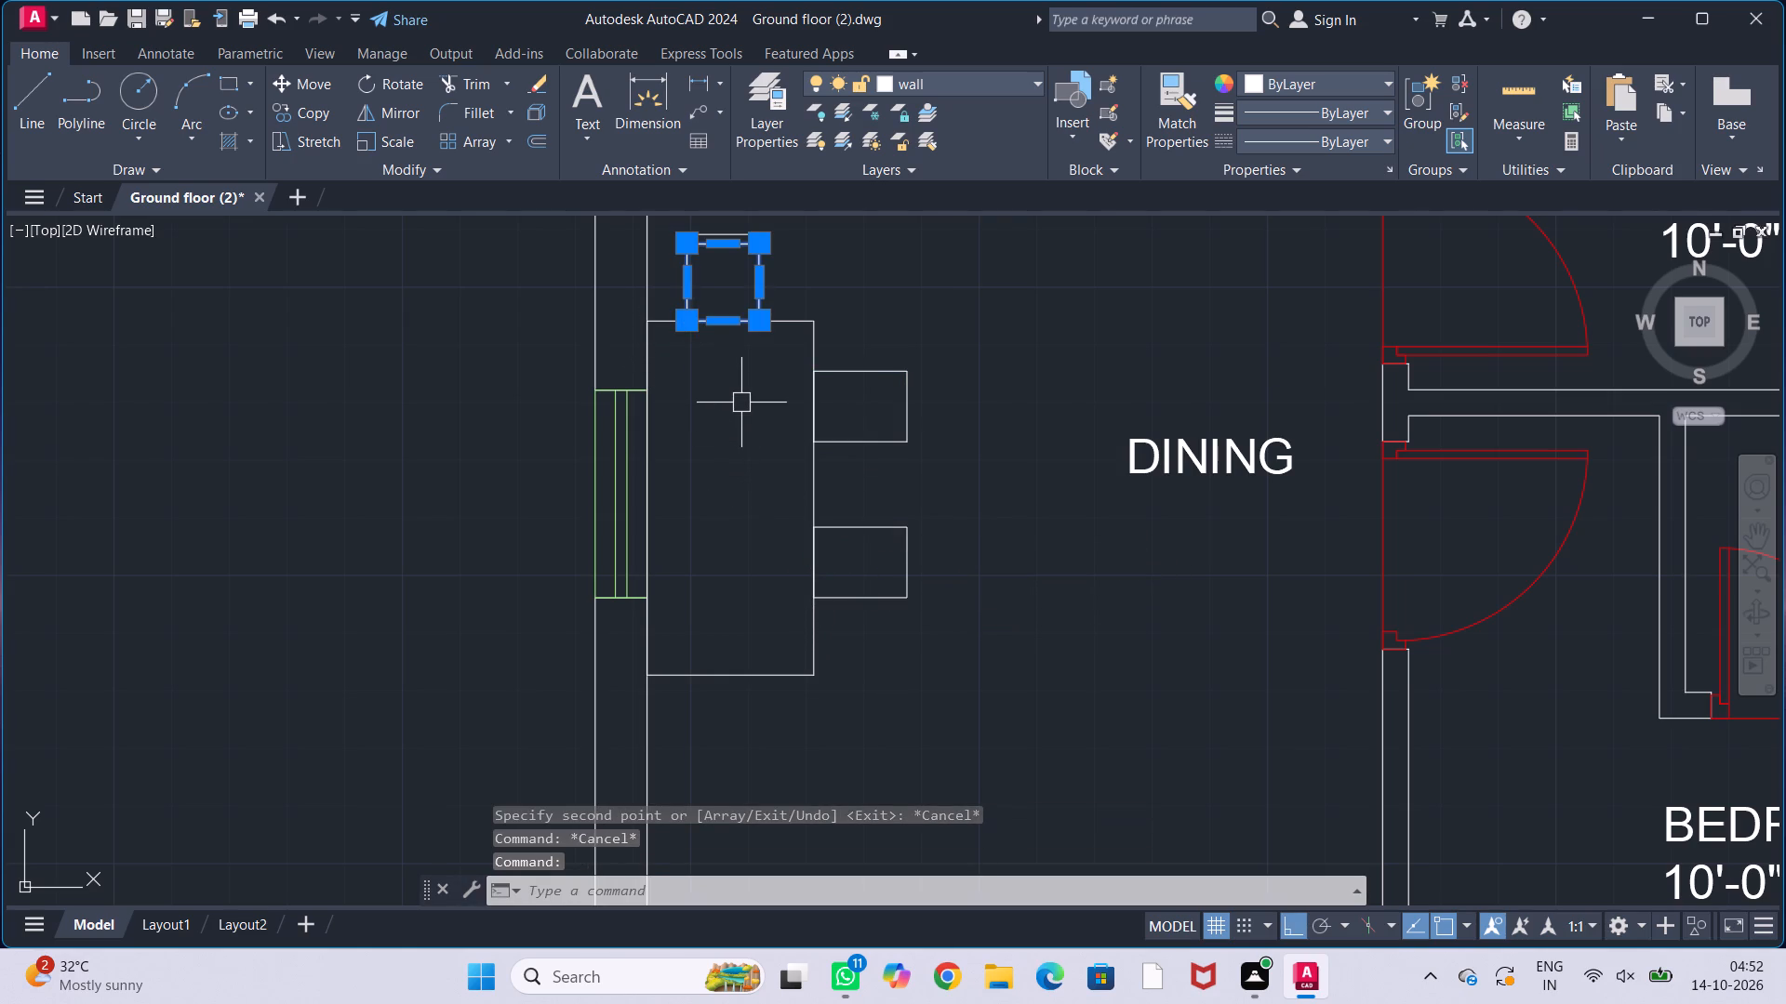
{"action": "middle_click_drag", "start_coordinate": [741, 399], "coordinate": [747, 529]}
{"action": "scroll", "coordinate": [714, 382], "scroll_direction": "up", "scroll_amount": 2}
{"action": "left_click", "coordinate": [769, 346]}
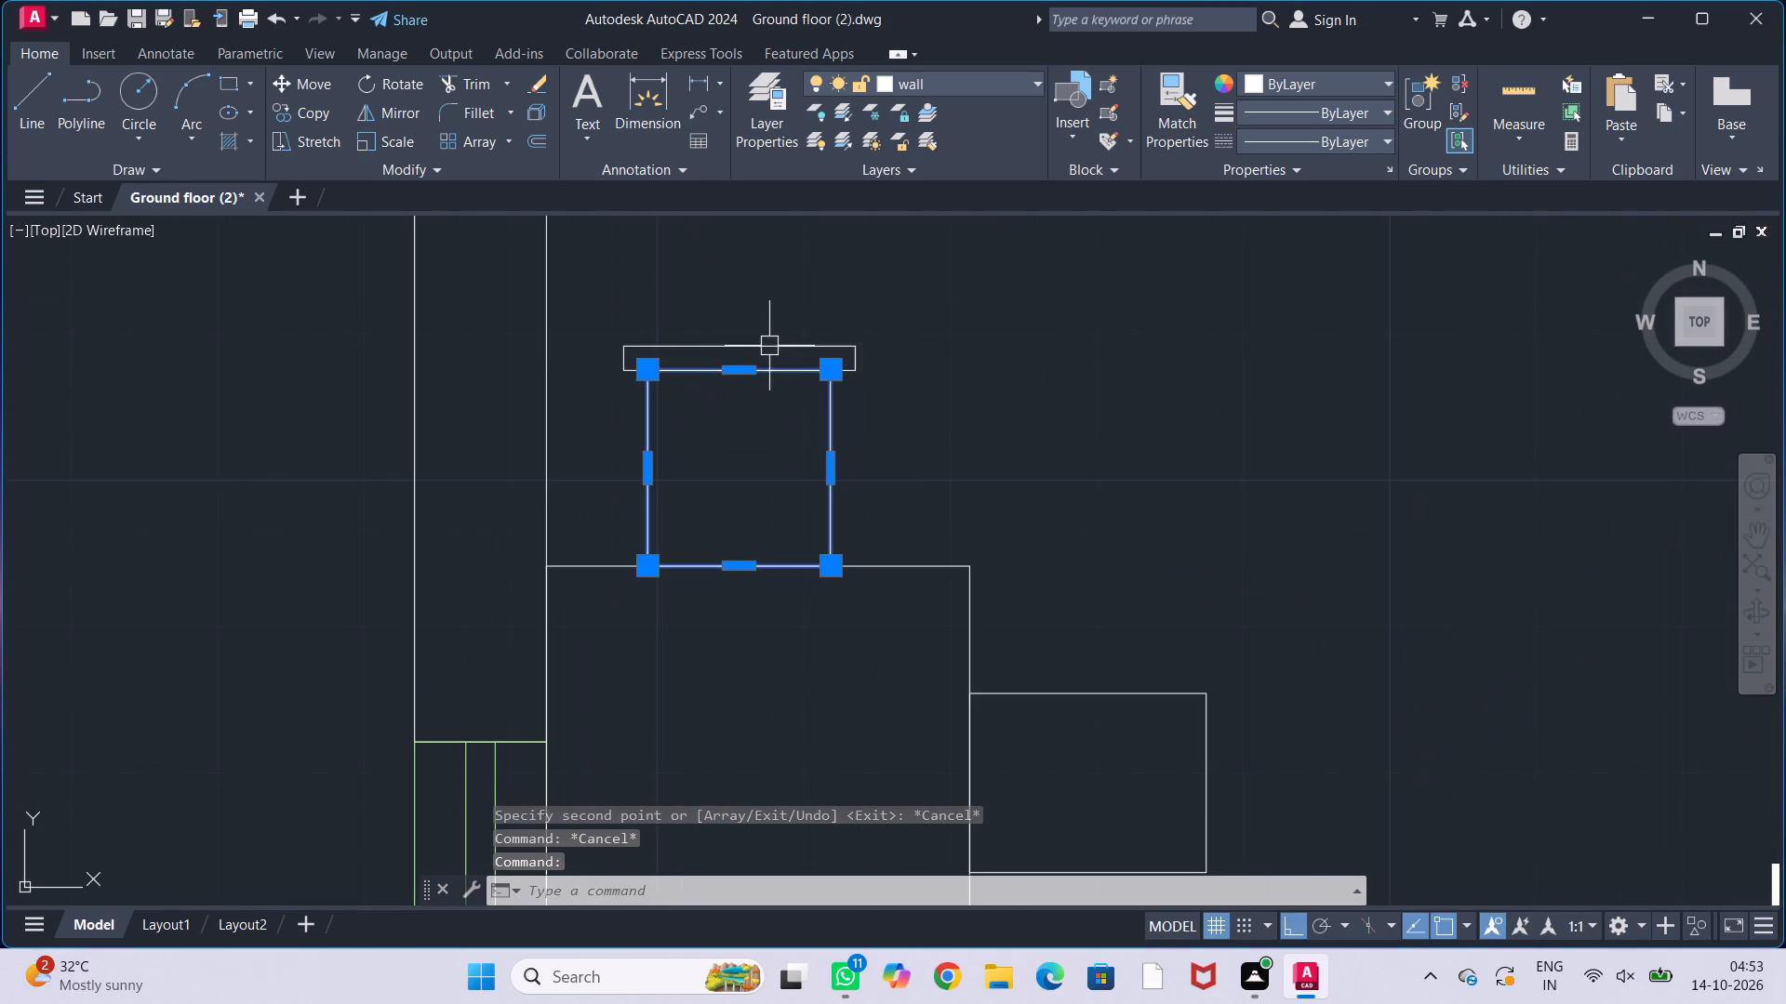
{"action": "scroll", "coordinate": [784, 319], "scroll_direction": "down", "scroll_amount": 2}
{"action": "middle_click_drag", "start_coordinate": [853, 349], "coordinate": [846, 315]}
{"action": "type", "text": "co"}
{"action": "key", "text": "Return"}
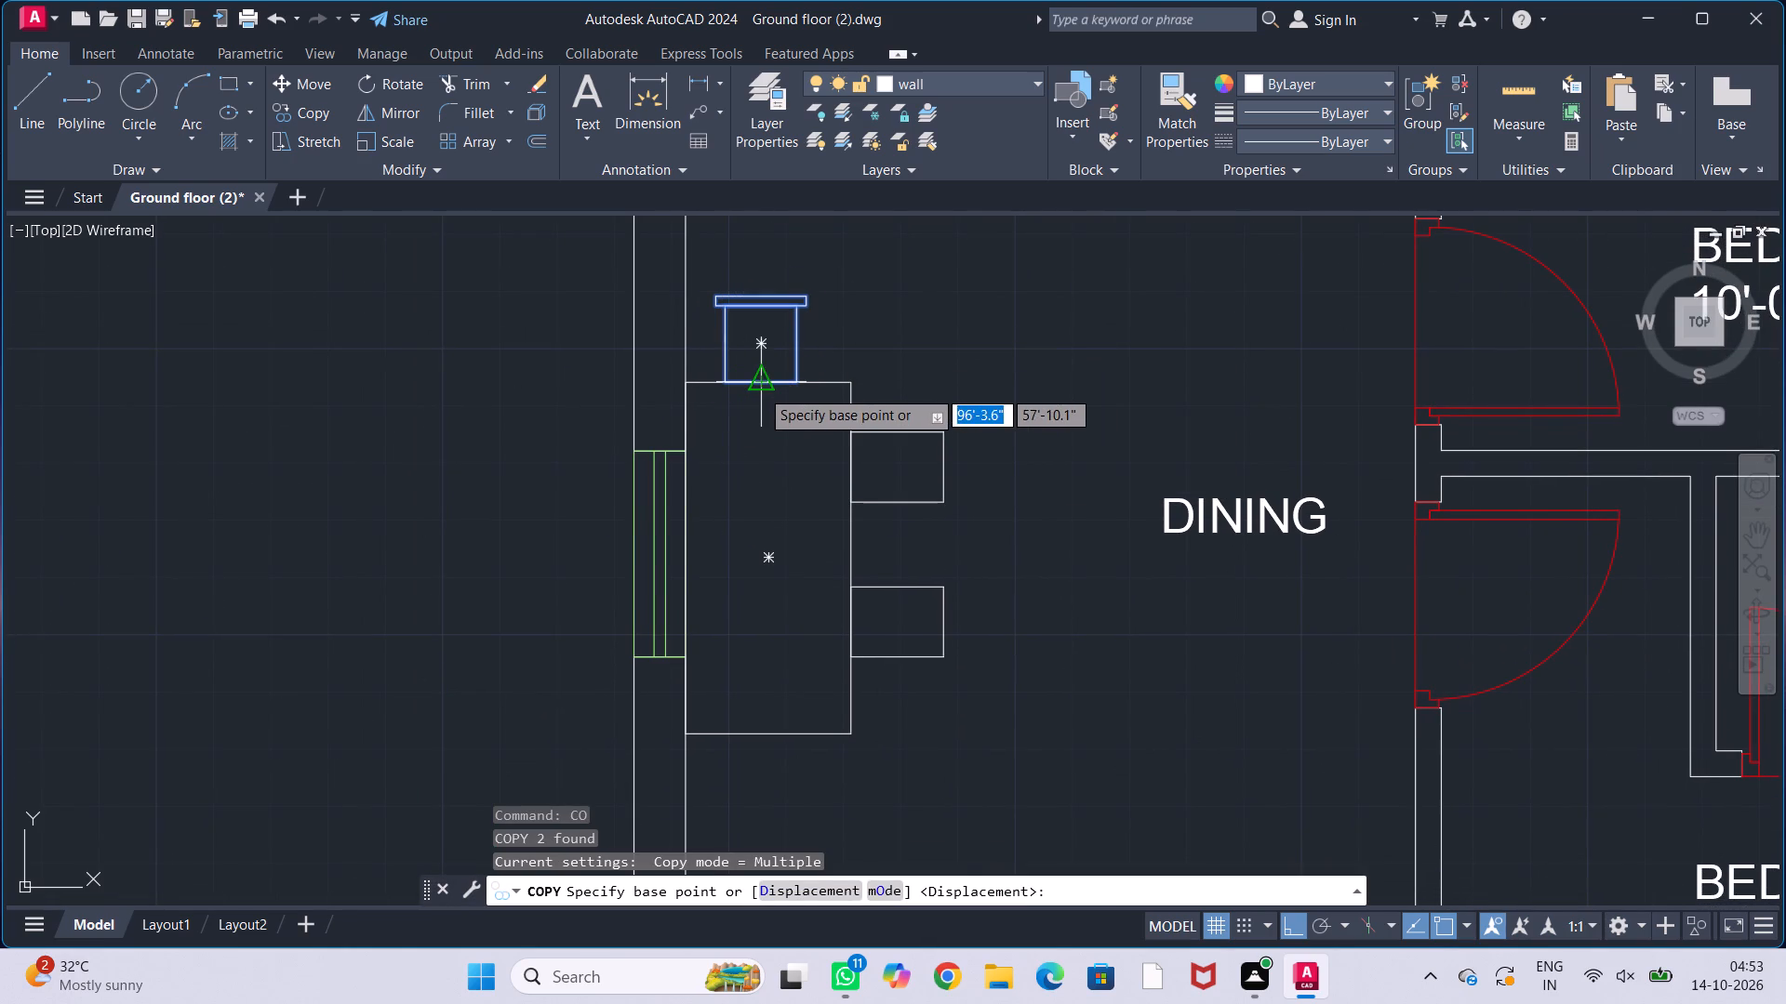
{"action": "left_click", "coordinate": [760, 389]}
{"action": "scroll", "coordinate": [757, 579], "scroll_direction": "down", "scroll_amount": 1}
{"action": "middle_click_drag", "start_coordinate": [758, 604], "coordinate": [751, 524]}
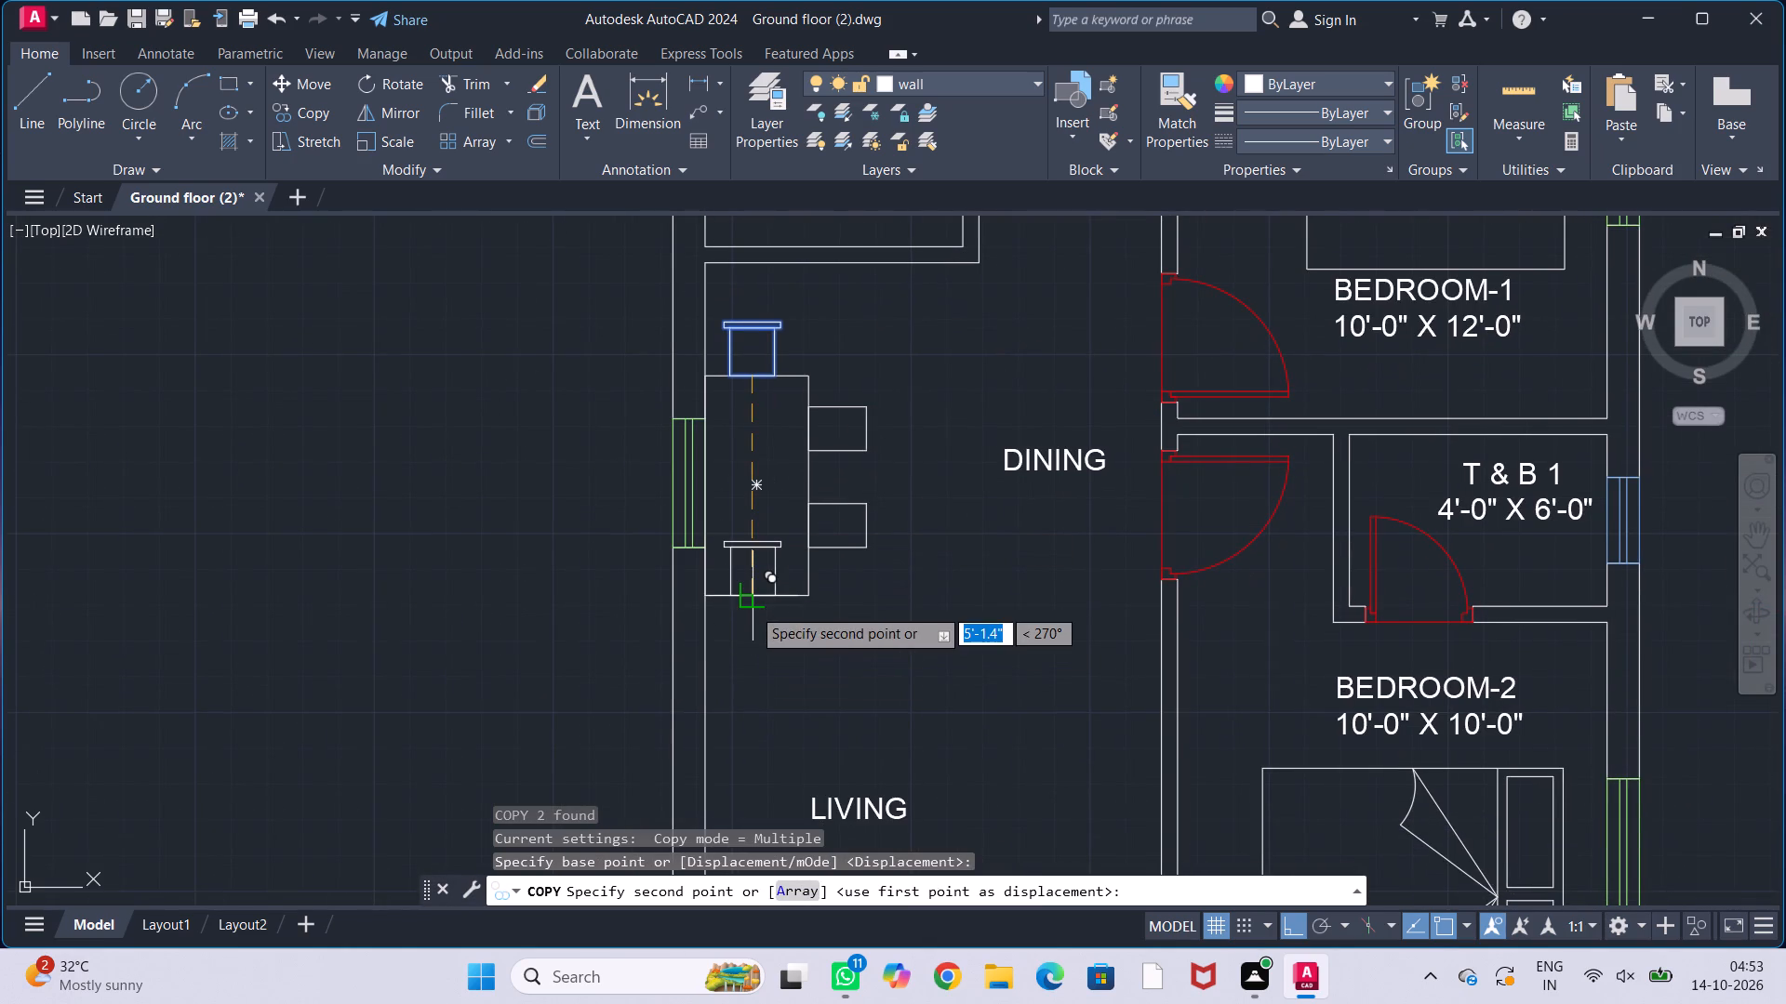
{"action": "left_click", "coordinate": [752, 607]}
{"action": "key", "text": "Escape"}
{"action": "key", "text": "Escape"}
{"action": "key", "text": "Escape"}
Mirror the copied chair's seat and back across the table's bottom edge, erasing the source objects.
{"action": "left_click", "coordinate": [758, 545]}
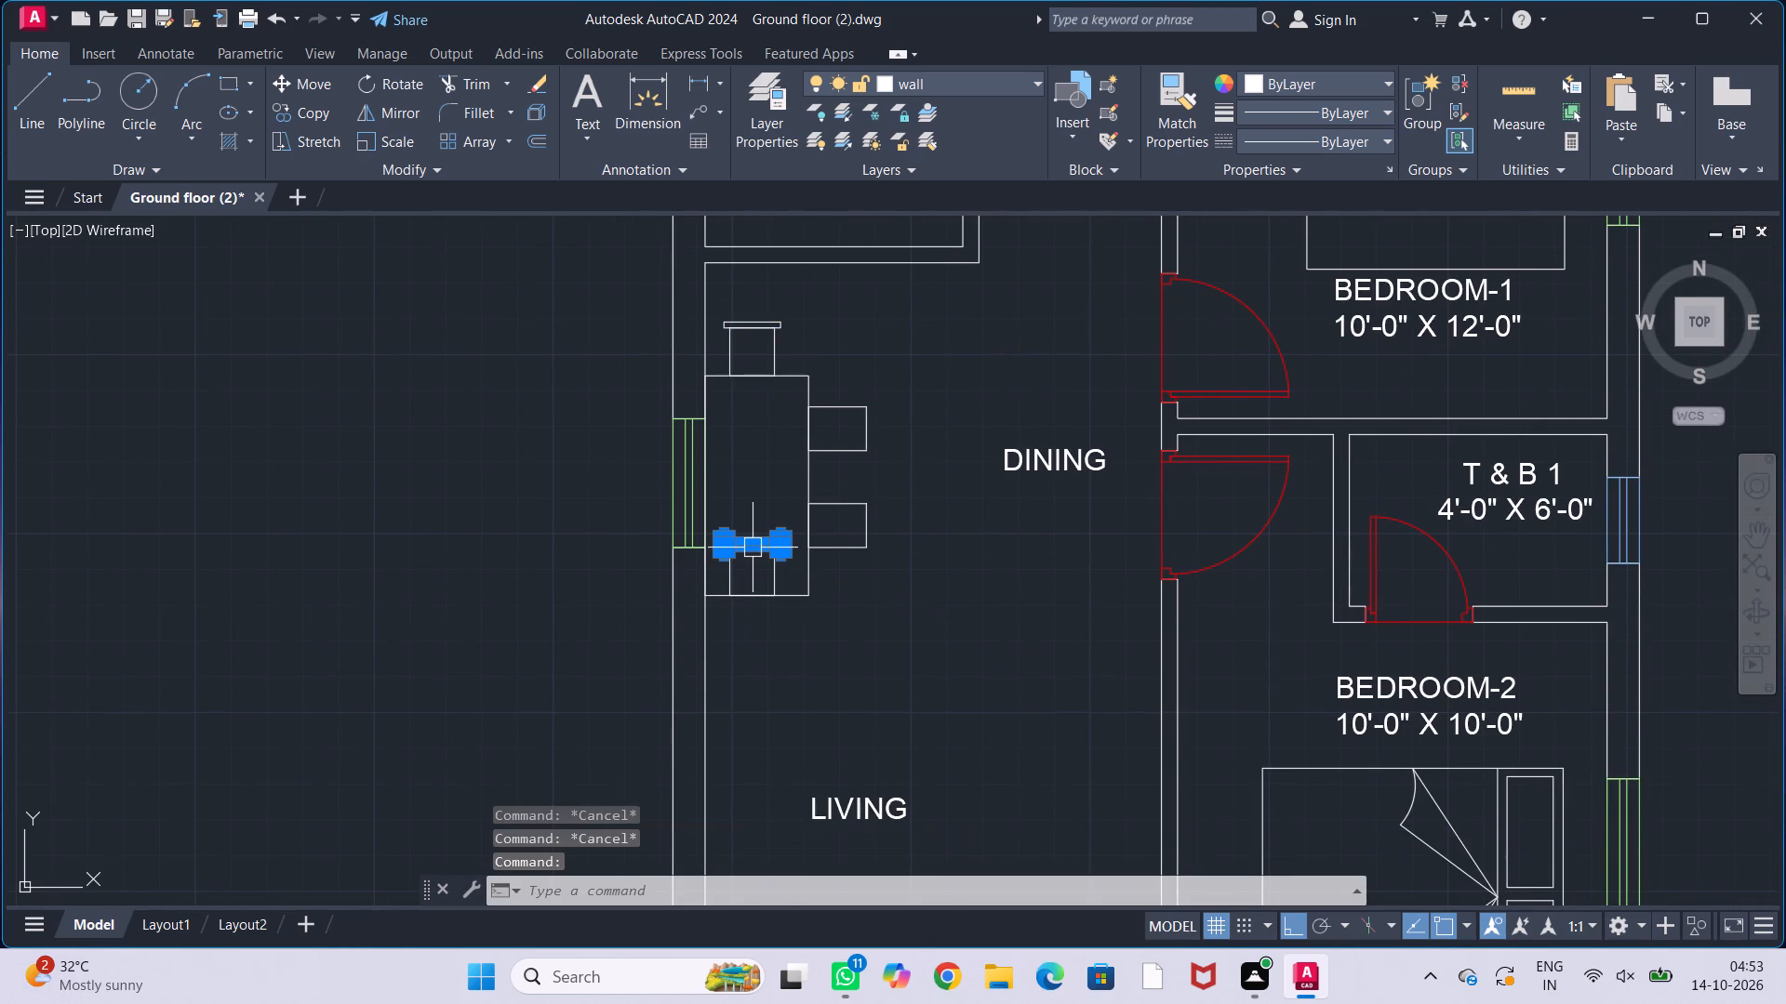
{"action": "key", "text": "Escape"}
{"action": "key", "text": "Escape"}
{"action": "scroll", "coordinate": [769, 573], "scroll_direction": "up", "scroll_amount": 1}
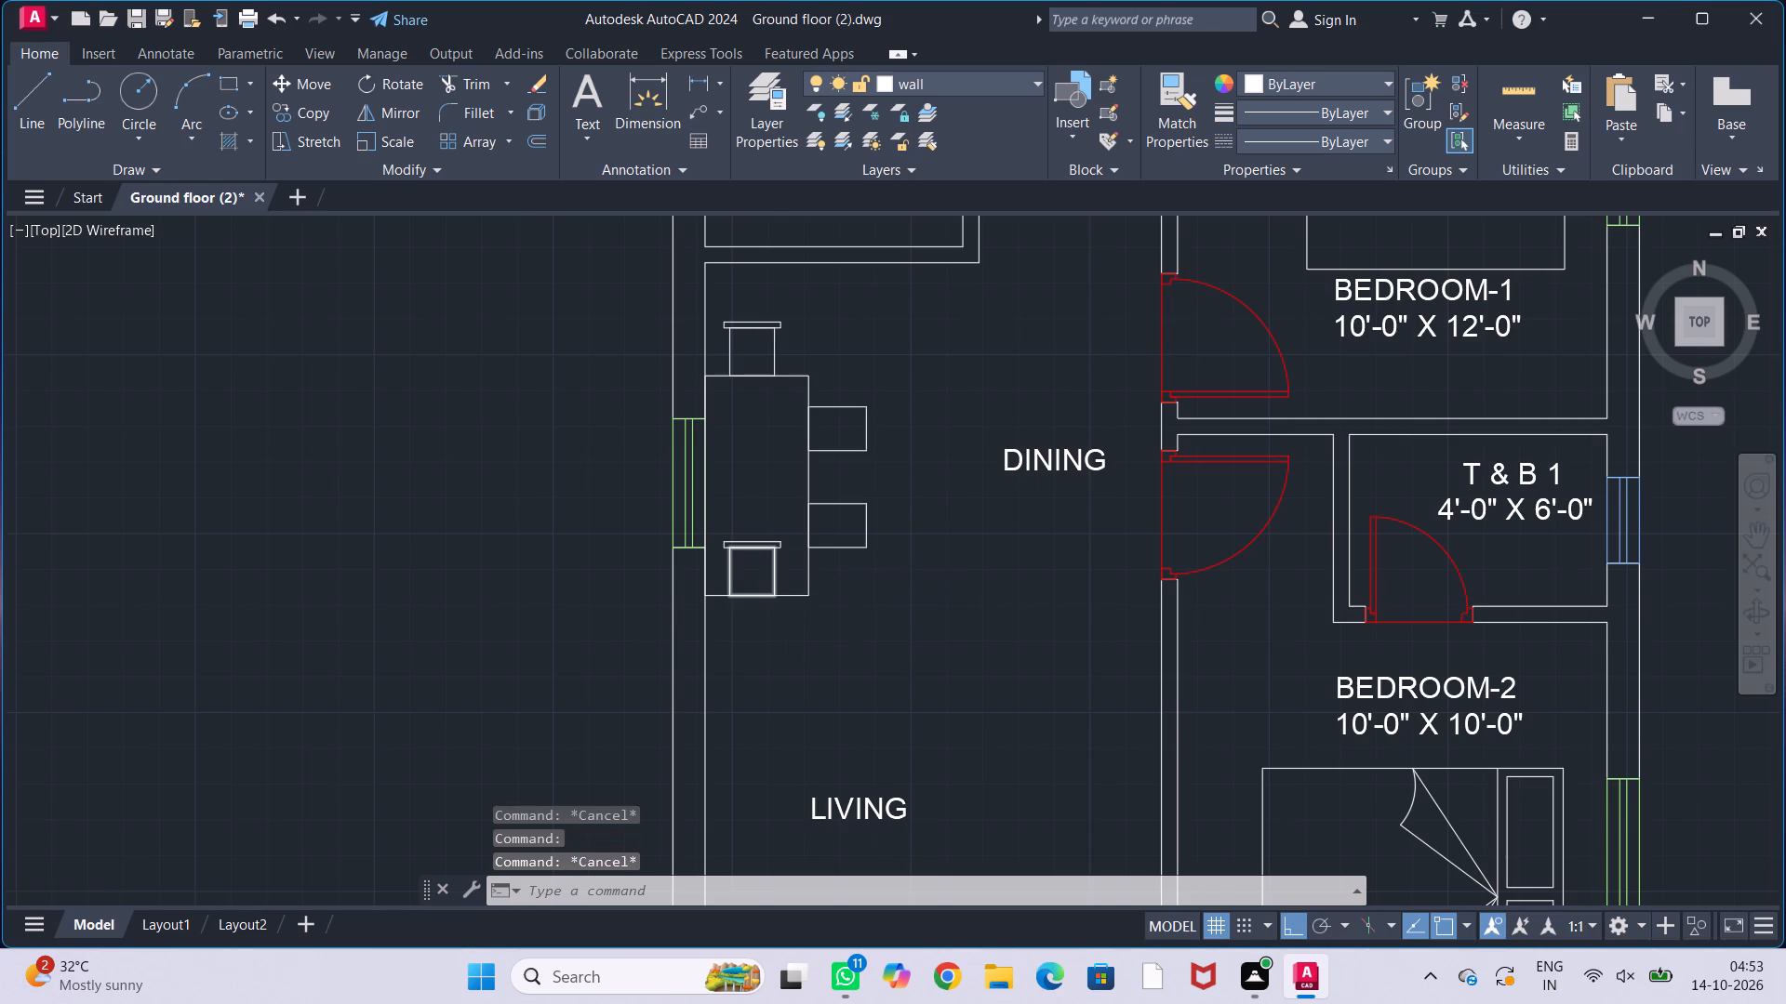
{"action": "left_click", "coordinate": [770, 548]}
{"action": "scroll", "coordinate": [755, 532], "scroll_direction": "up", "scroll_amount": 3}
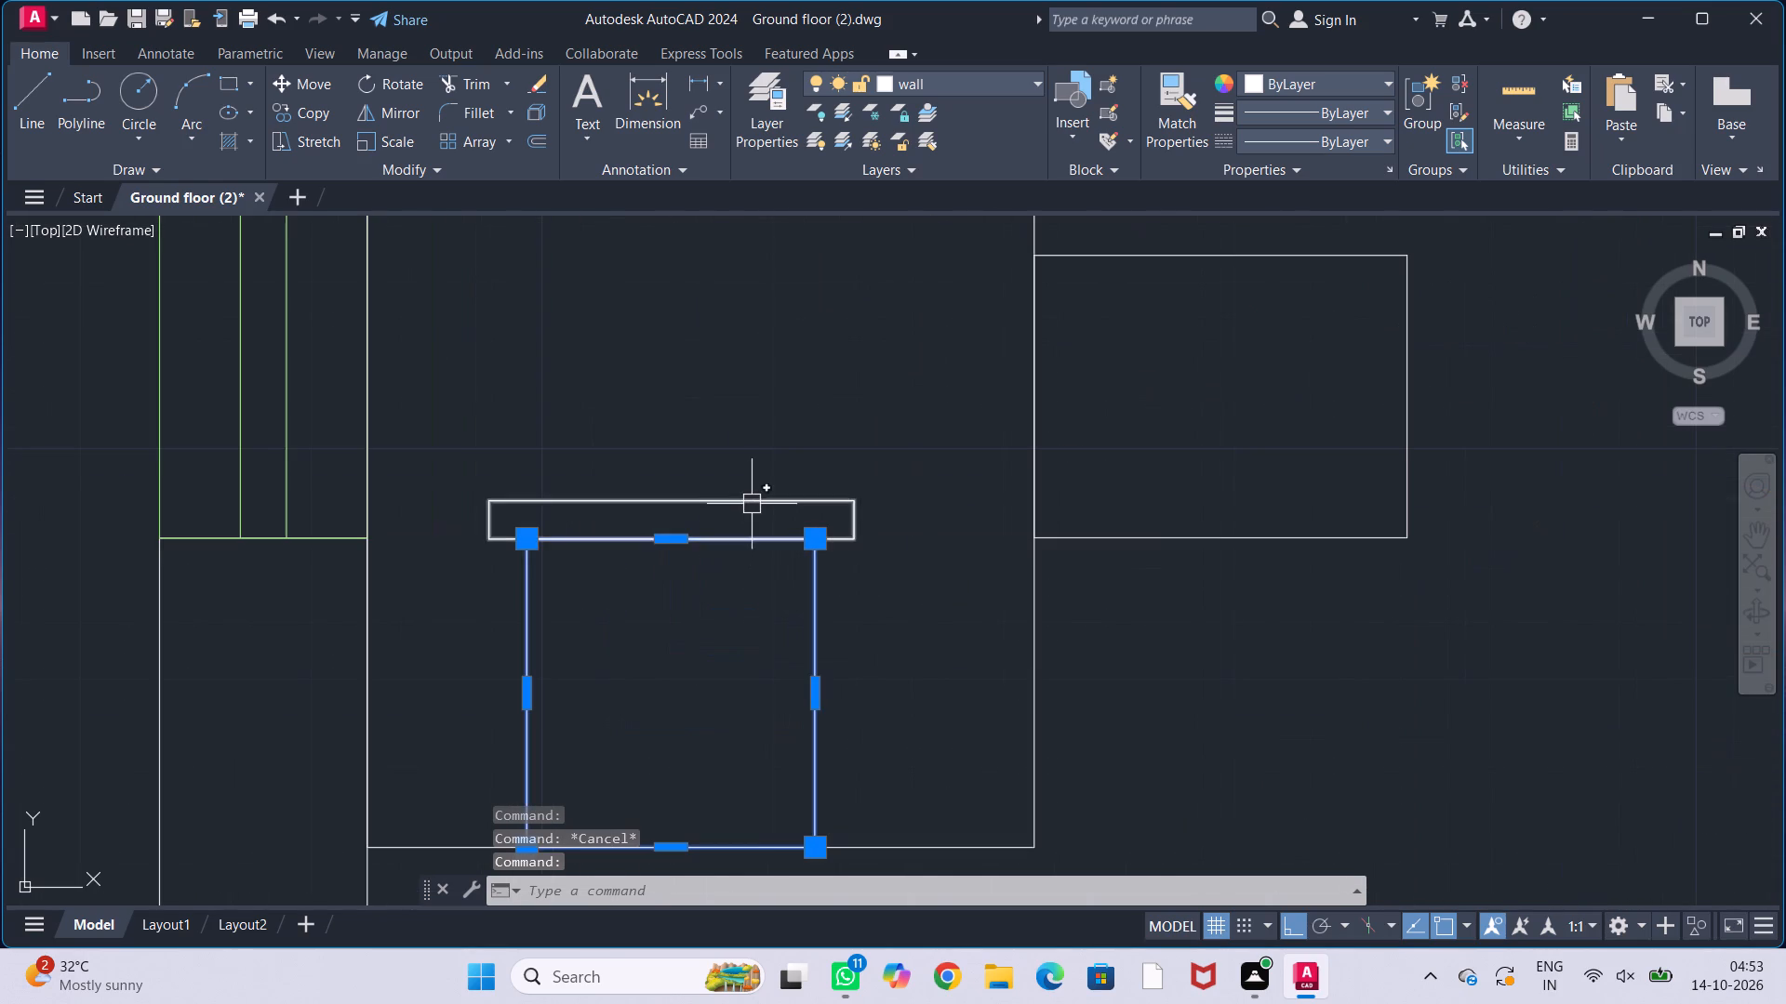
{"action": "left_click", "coordinate": [752, 504]}
{"action": "scroll", "coordinate": [765, 490], "scroll_direction": "down", "scroll_amount": 2}
{"action": "middle_click_drag", "start_coordinate": [785, 447], "coordinate": [785, 436]}
{"action": "scroll", "coordinate": [785, 433], "scroll_direction": "down", "scroll_amount": 1}
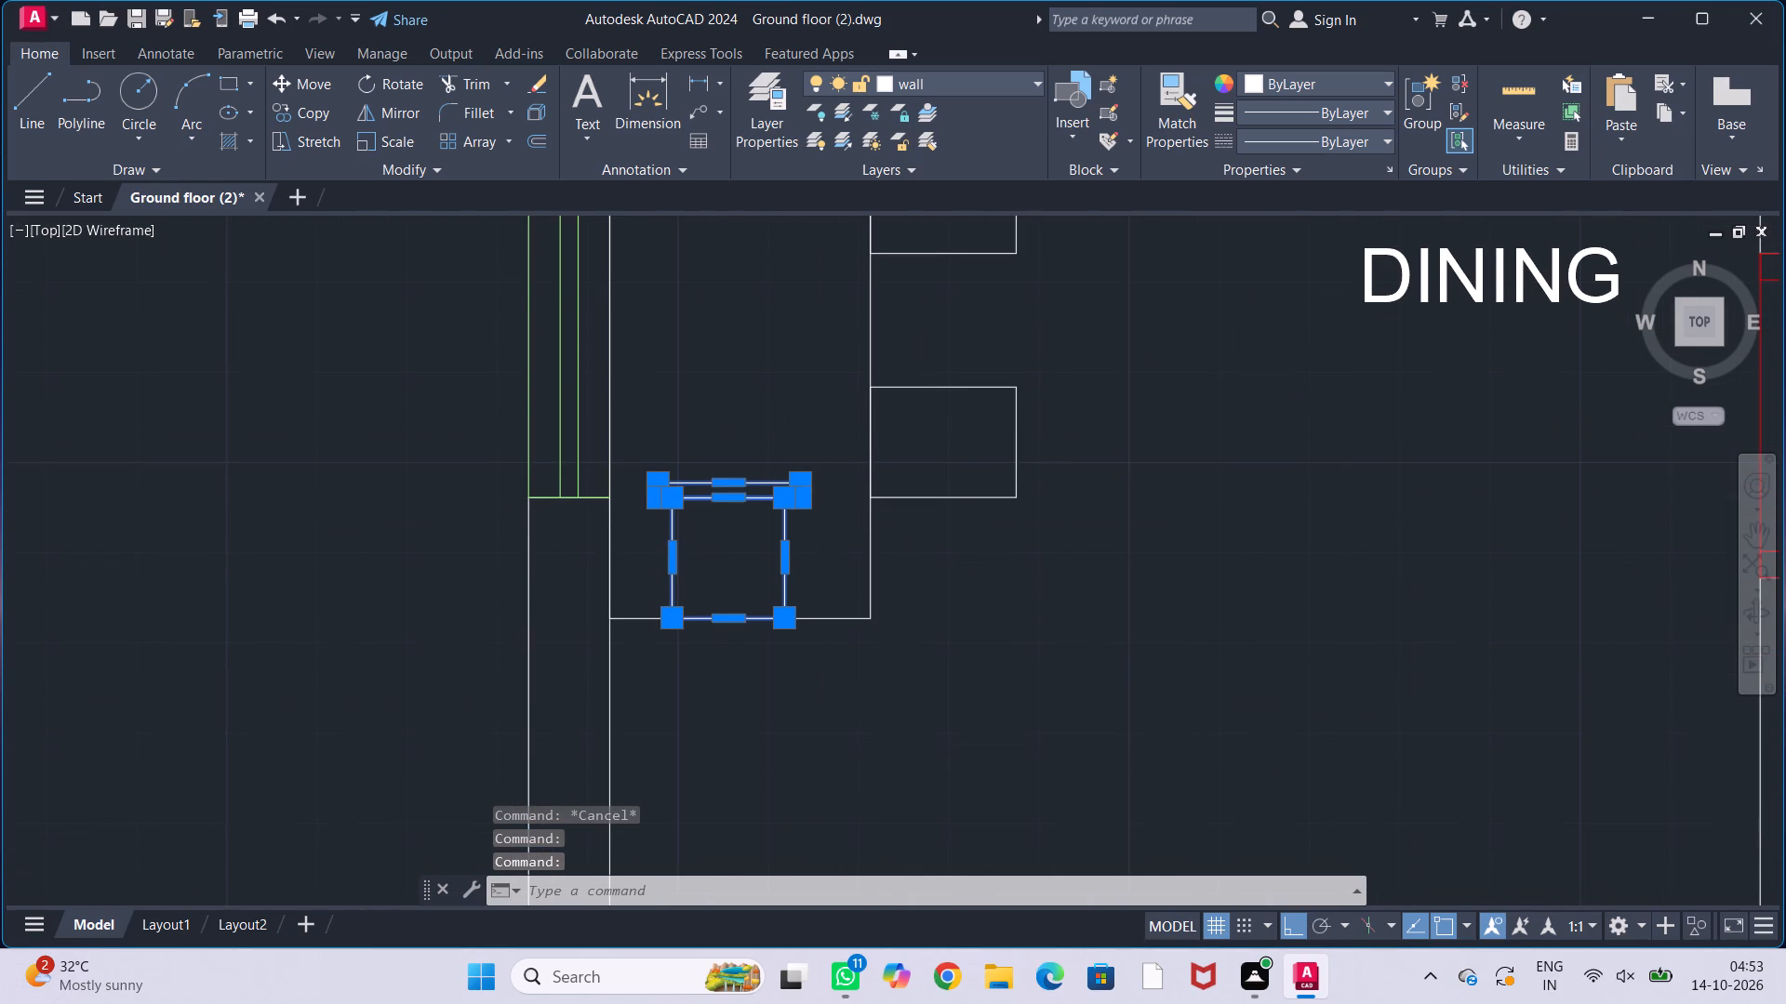
{"action": "type", "text": "mi"}
{"action": "key", "text": "Return"}
{"action": "left_click", "coordinate": [744, 549]}
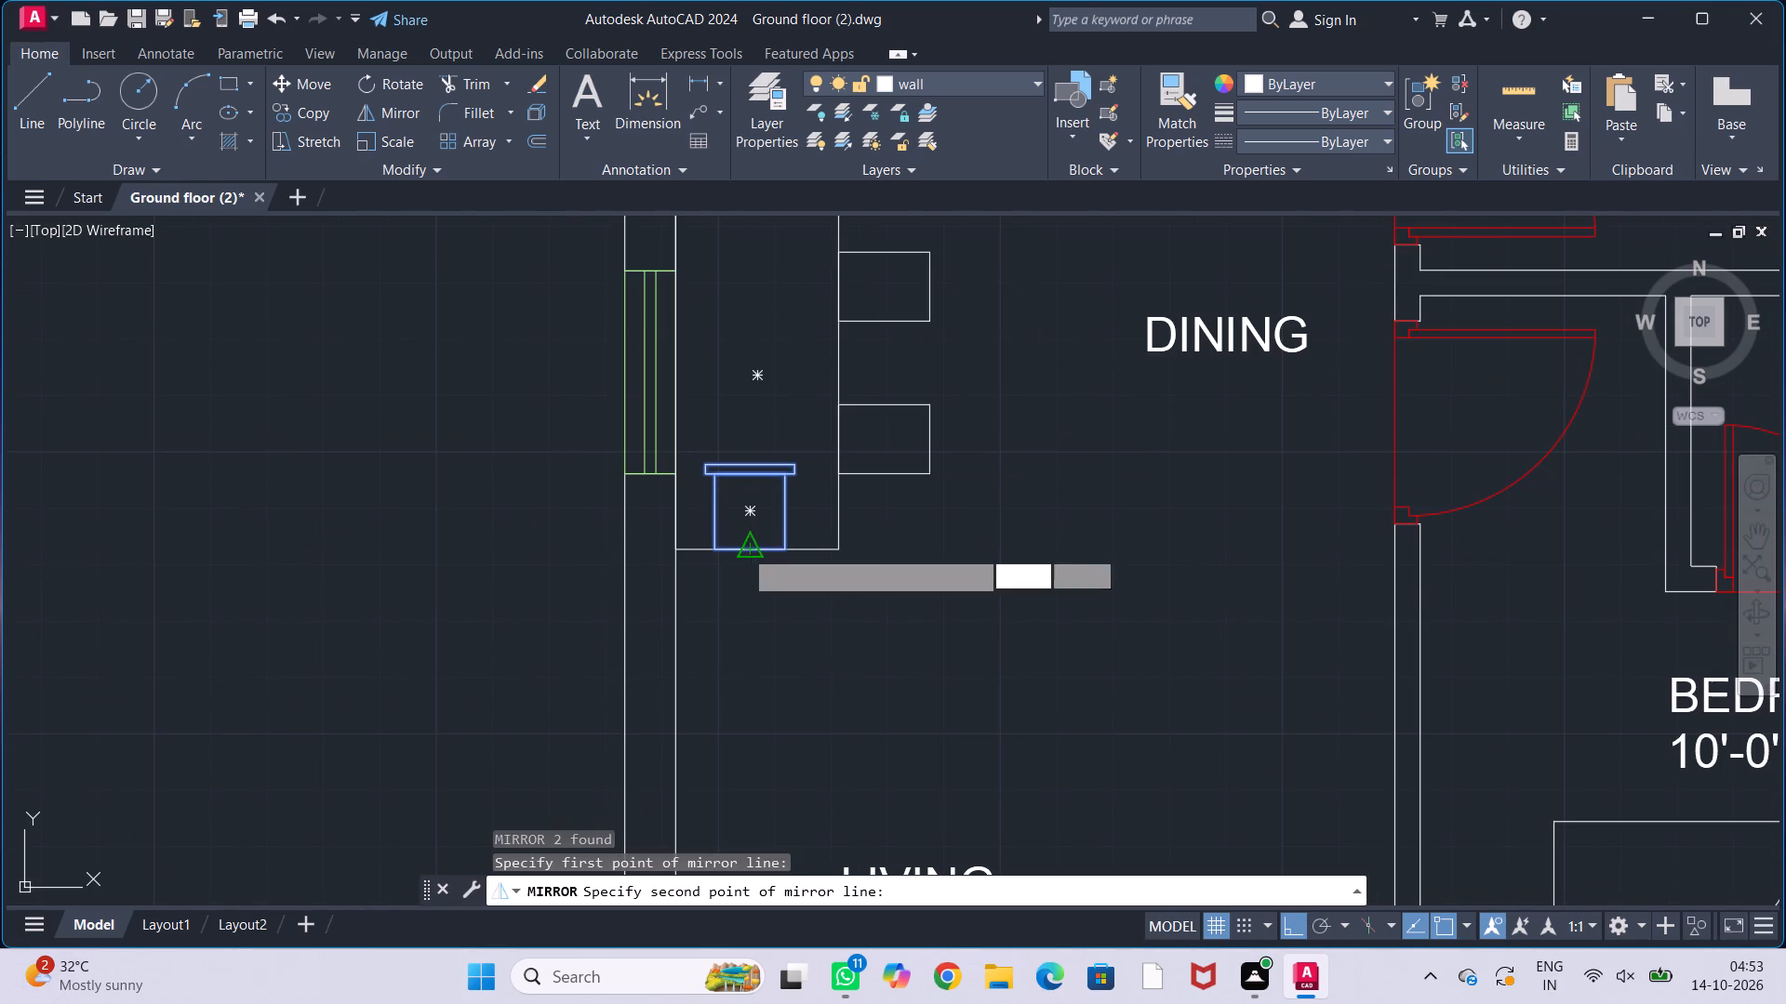
{"action": "left_click", "coordinate": [965, 576]}
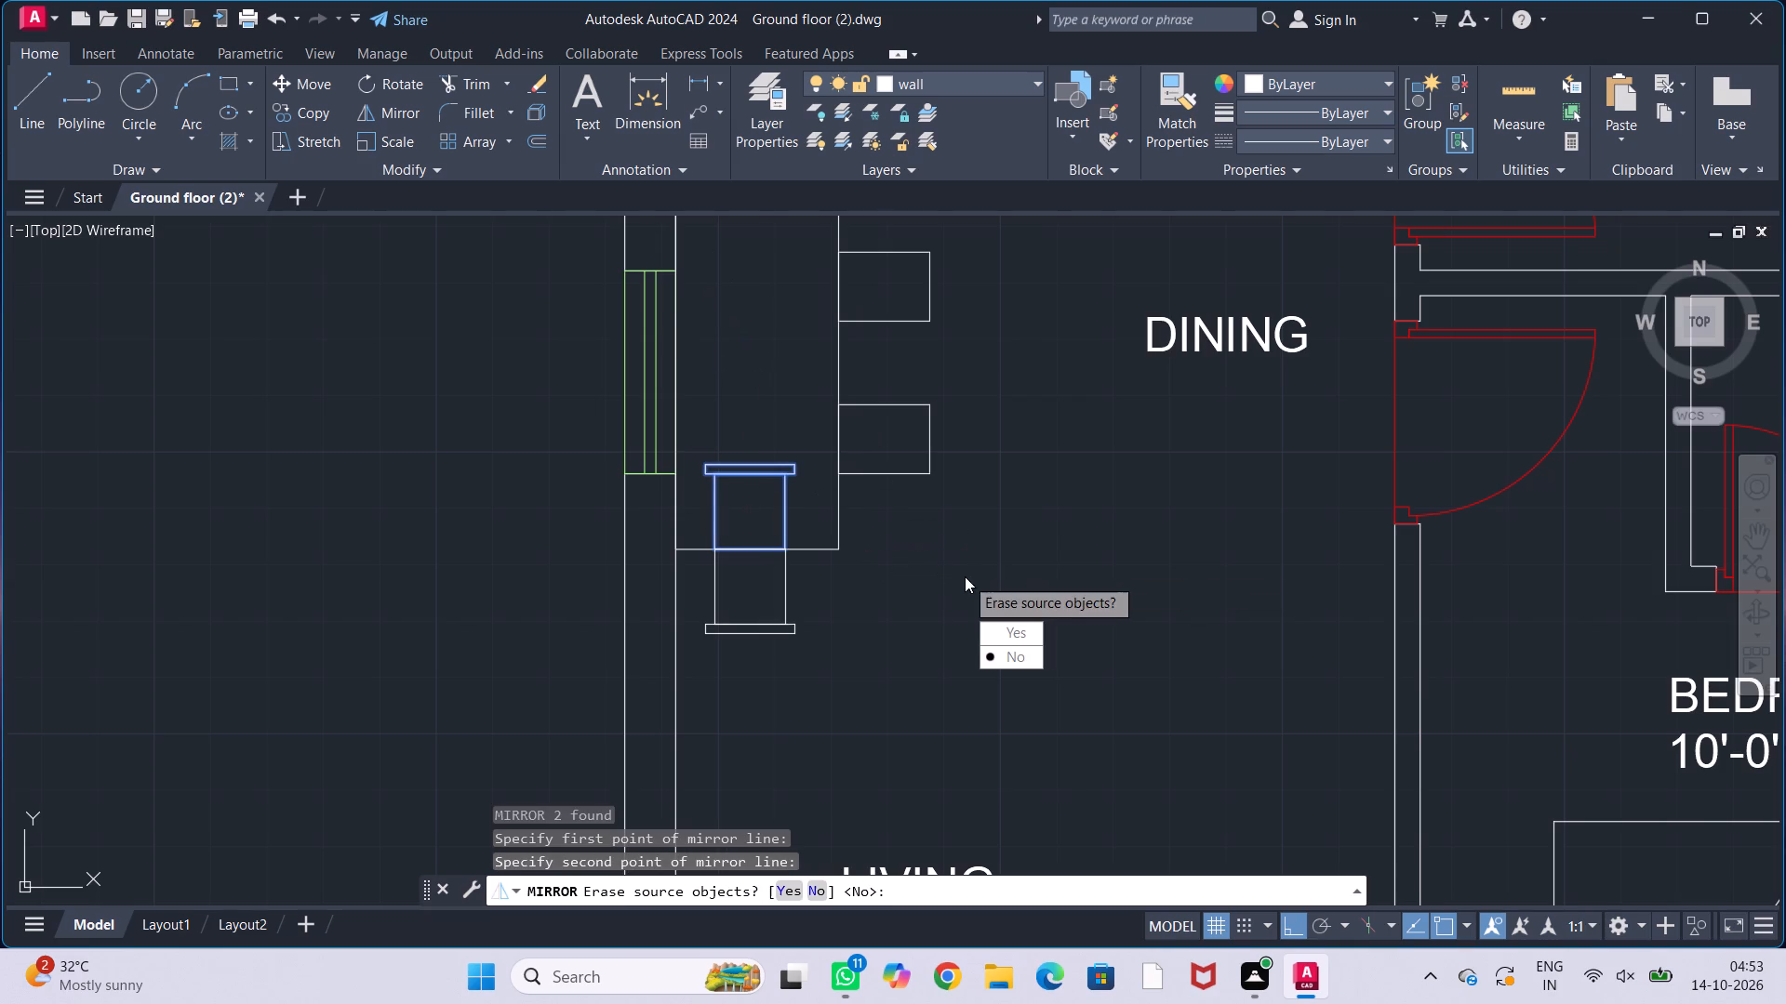
{"action": "left_click_drag", "start_coordinate": [1001, 625], "coordinate": [965, 576]}
{"action": "key", "text": "Escape"}
{"action": "key", "text": "Escape"}
{"action": "key", "text": "Escape"}
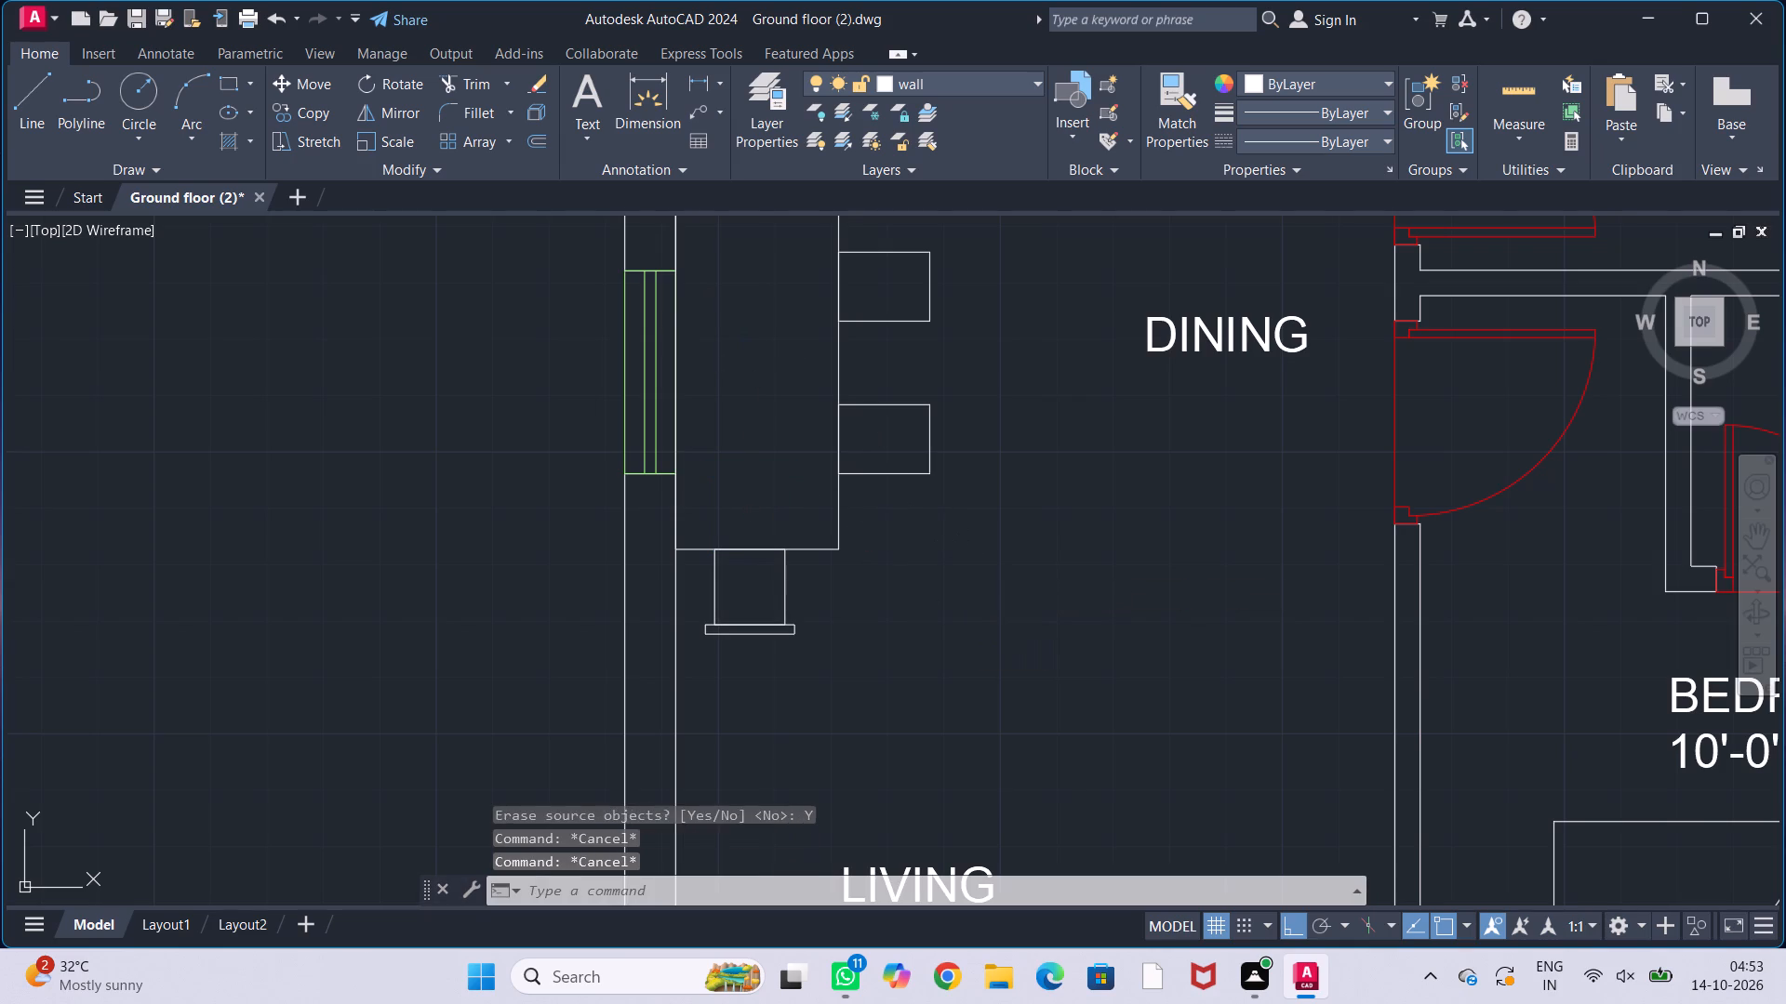
Draw a thin chair back rectangle about 2.2" by 1'-4.2" on the outer edge of the upper side seat.
{"action": "middle_click_drag", "start_coordinate": [913, 524], "coordinate": [872, 582]}
{"action": "middle_click_drag", "start_coordinate": [712, 321], "coordinate": [643, 387]}
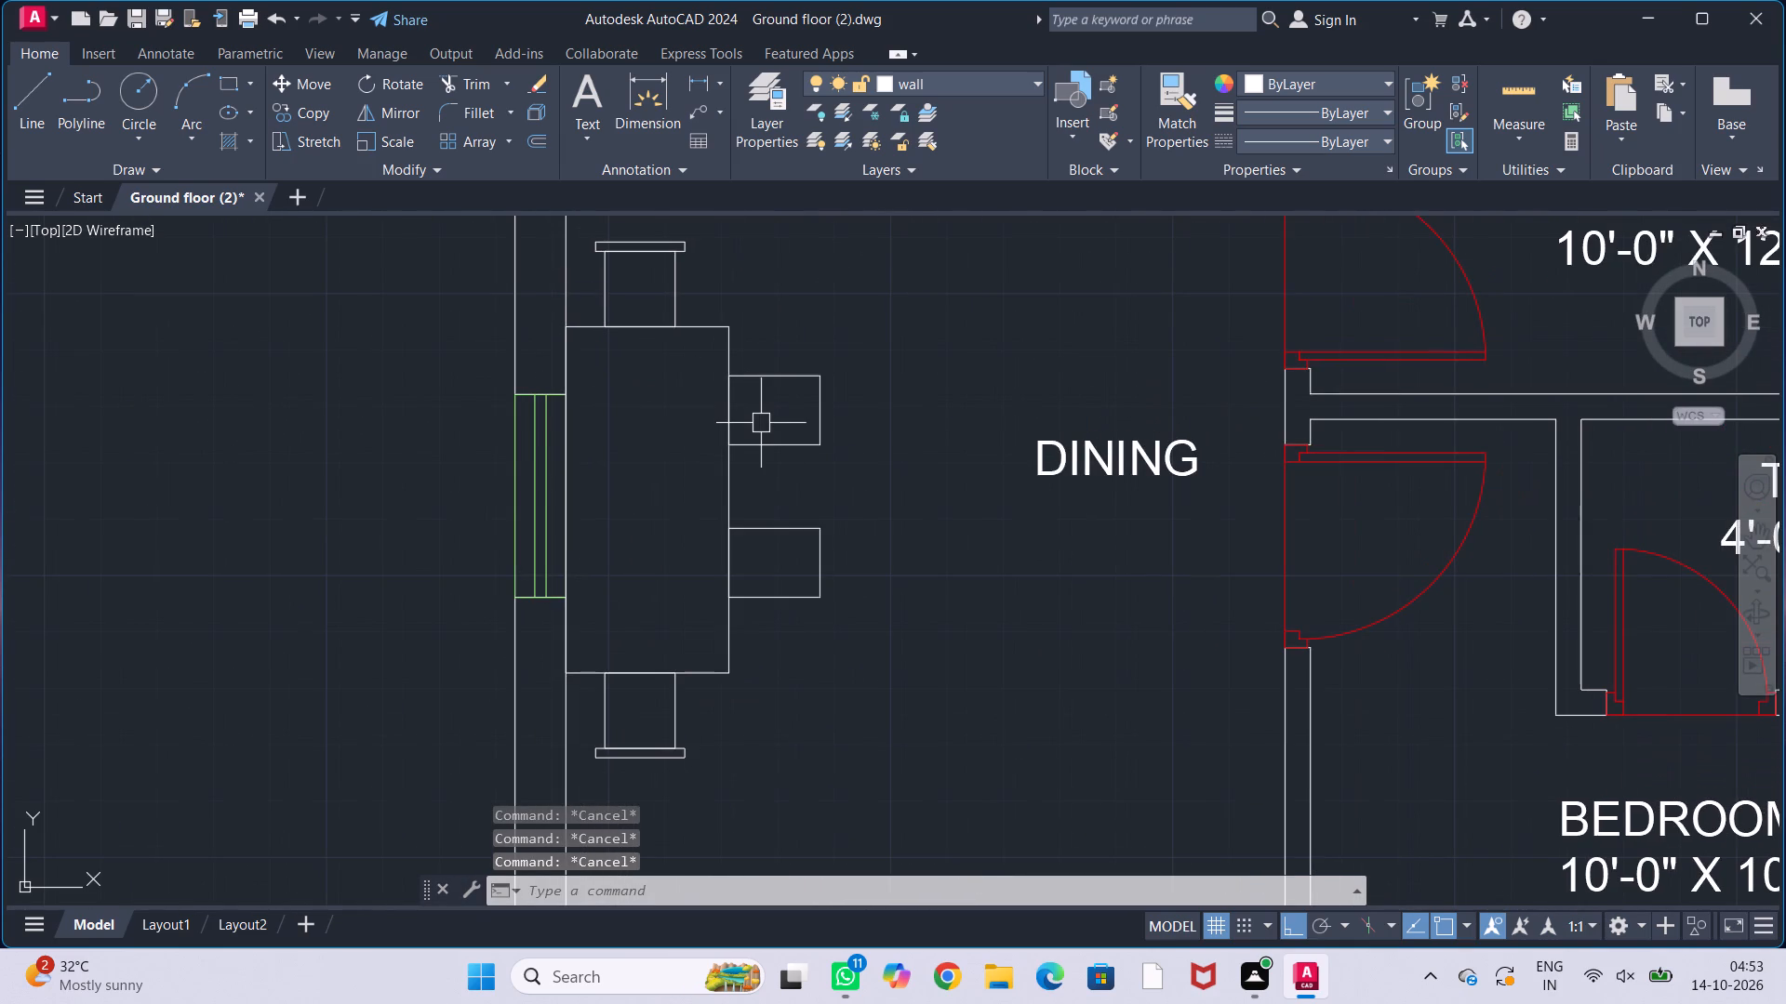
{"action": "type", "text": "rec"}
{"action": "key", "text": "Return"}
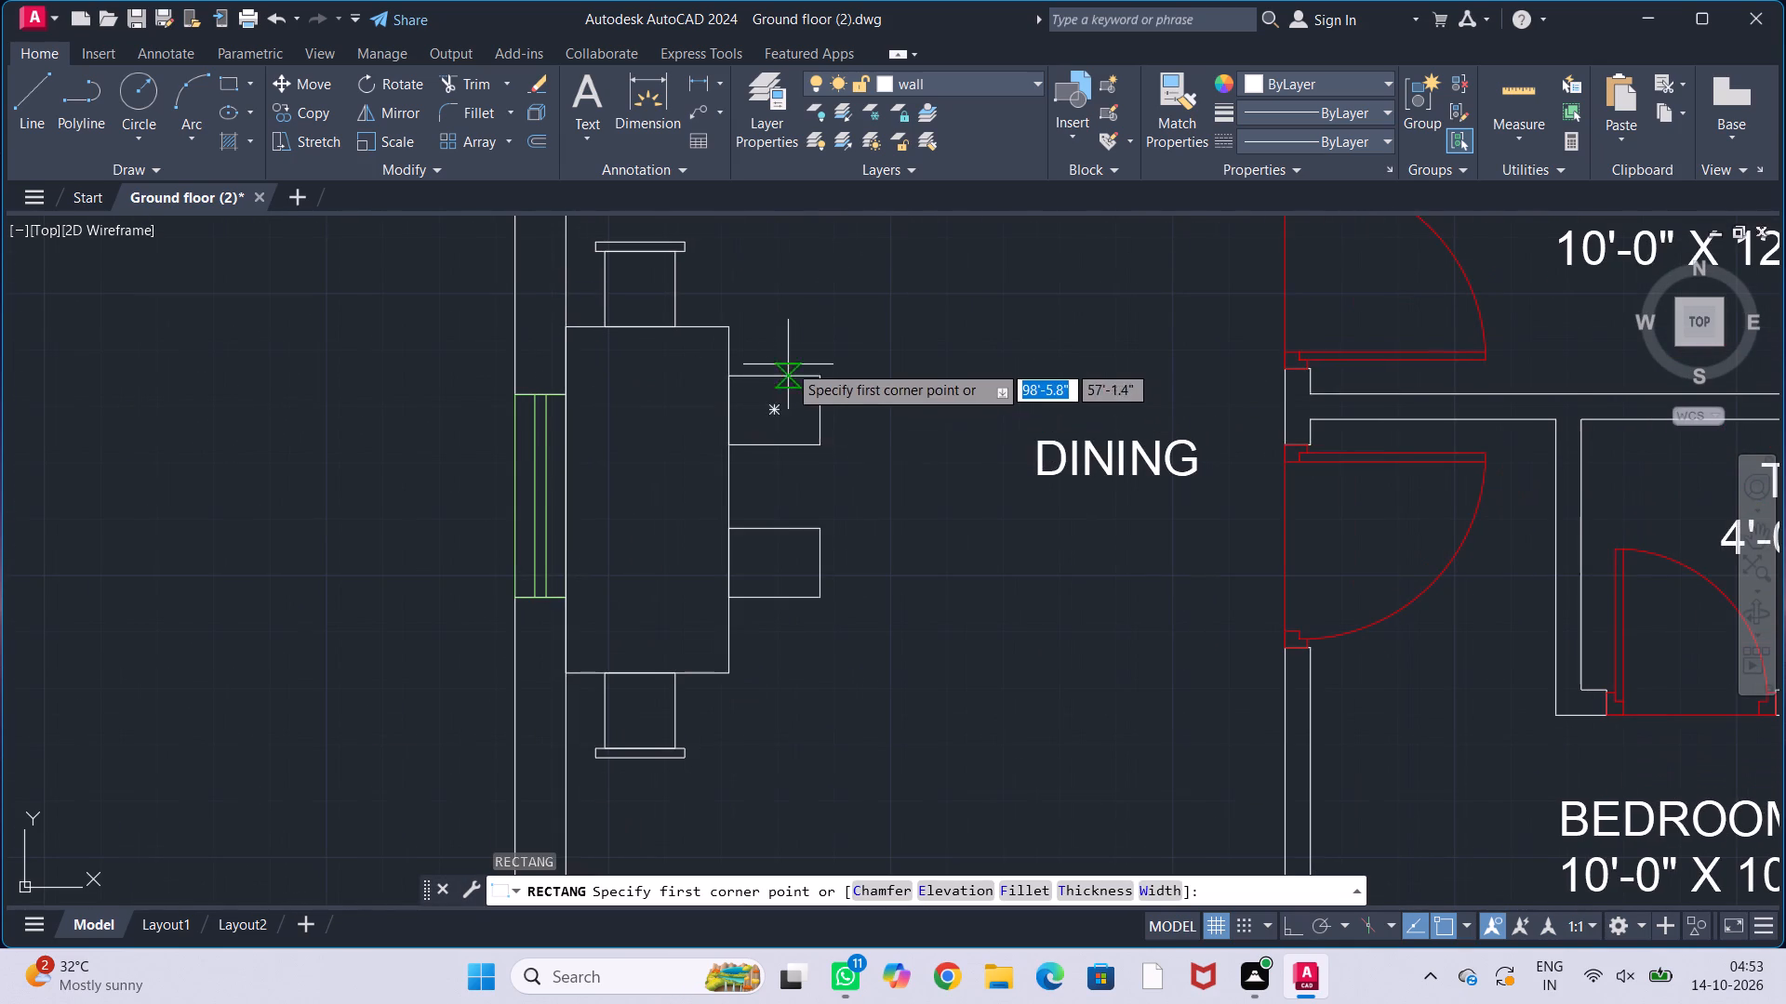
{"action": "scroll", "coordinate": [789, 363], "scroll_direction": "up", "scroll_amount": 1}
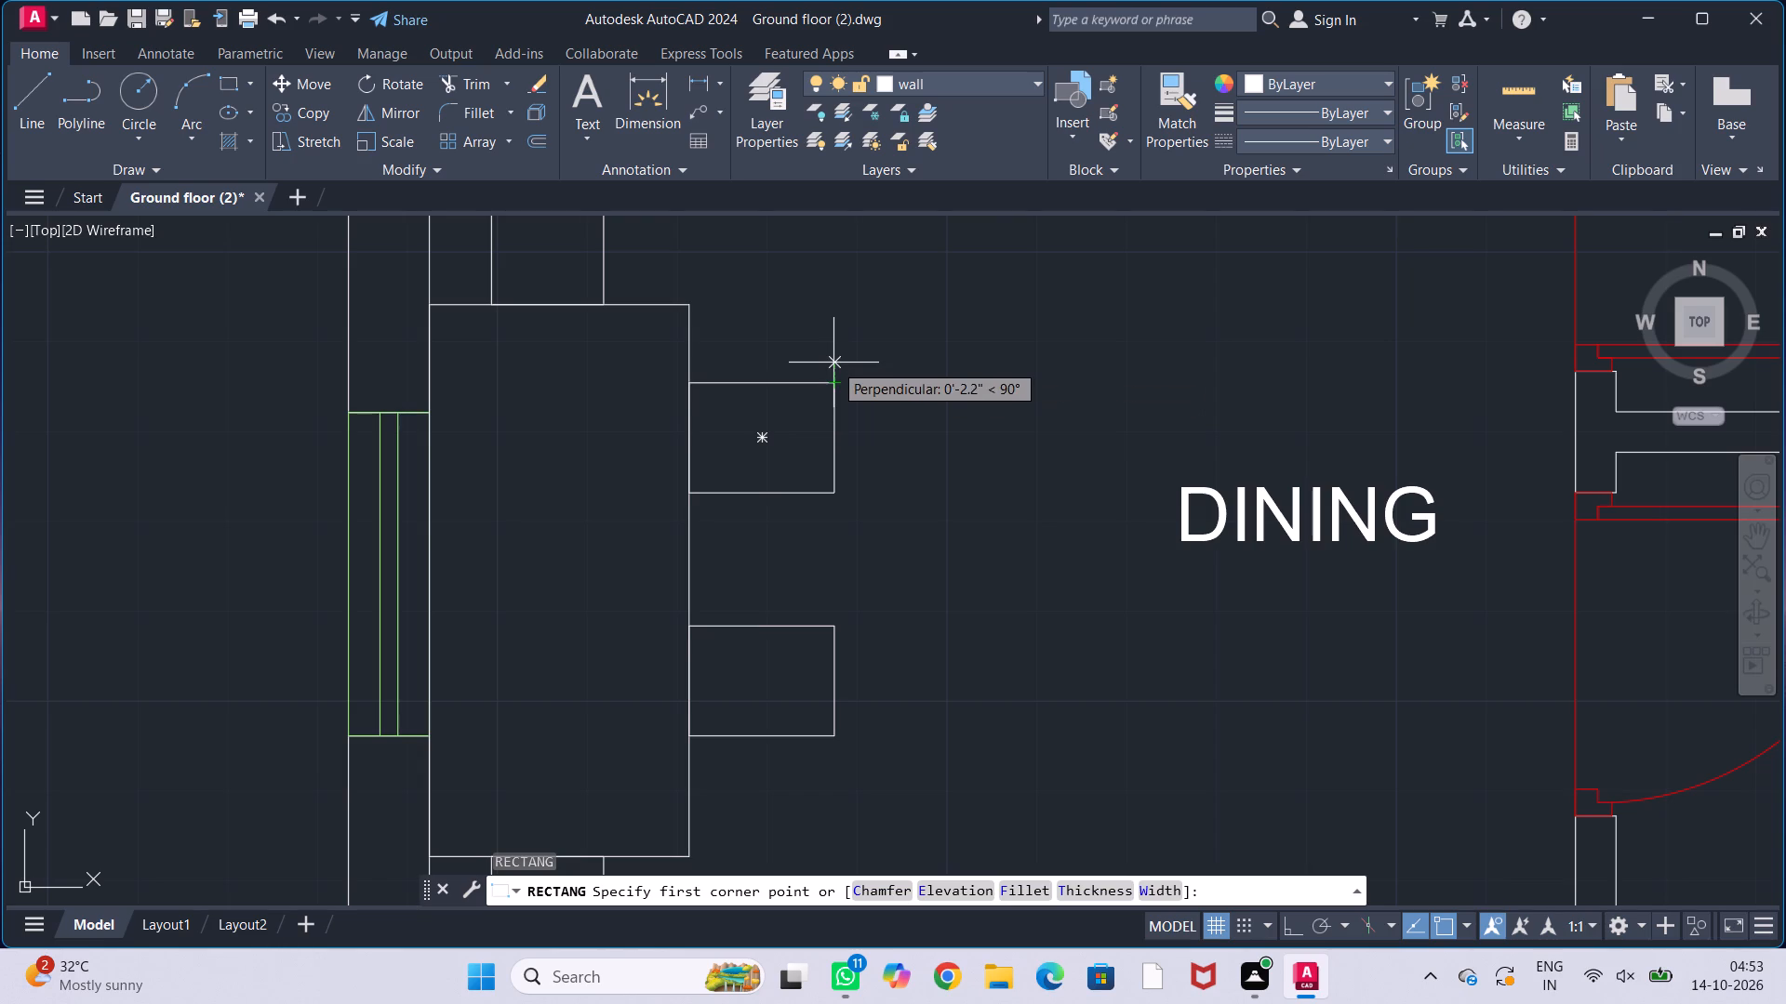
{"action": "left_click", "coordinate": [833, 363]}
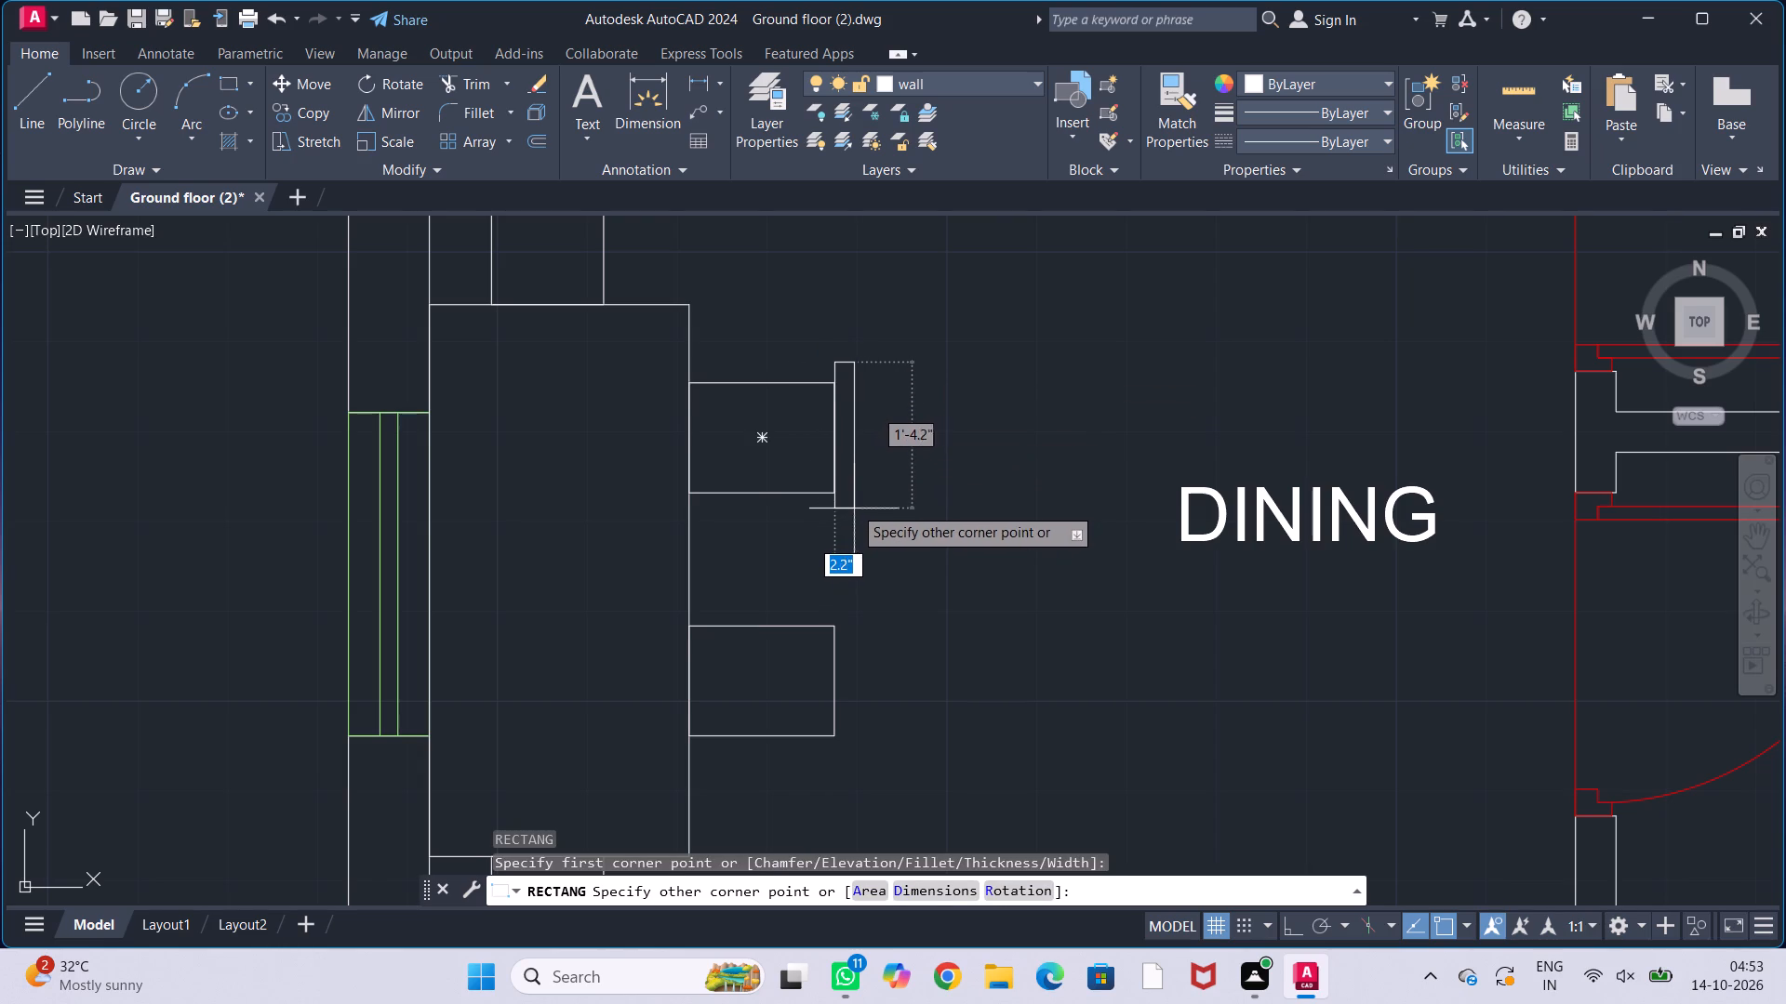
{"action": "left_click", "coordinate": [852, 505]}
{"action": "key", "text": "Escape"}
{"action": "key", "text": "Escape"}
{"action": "key", "text": "Escape"}
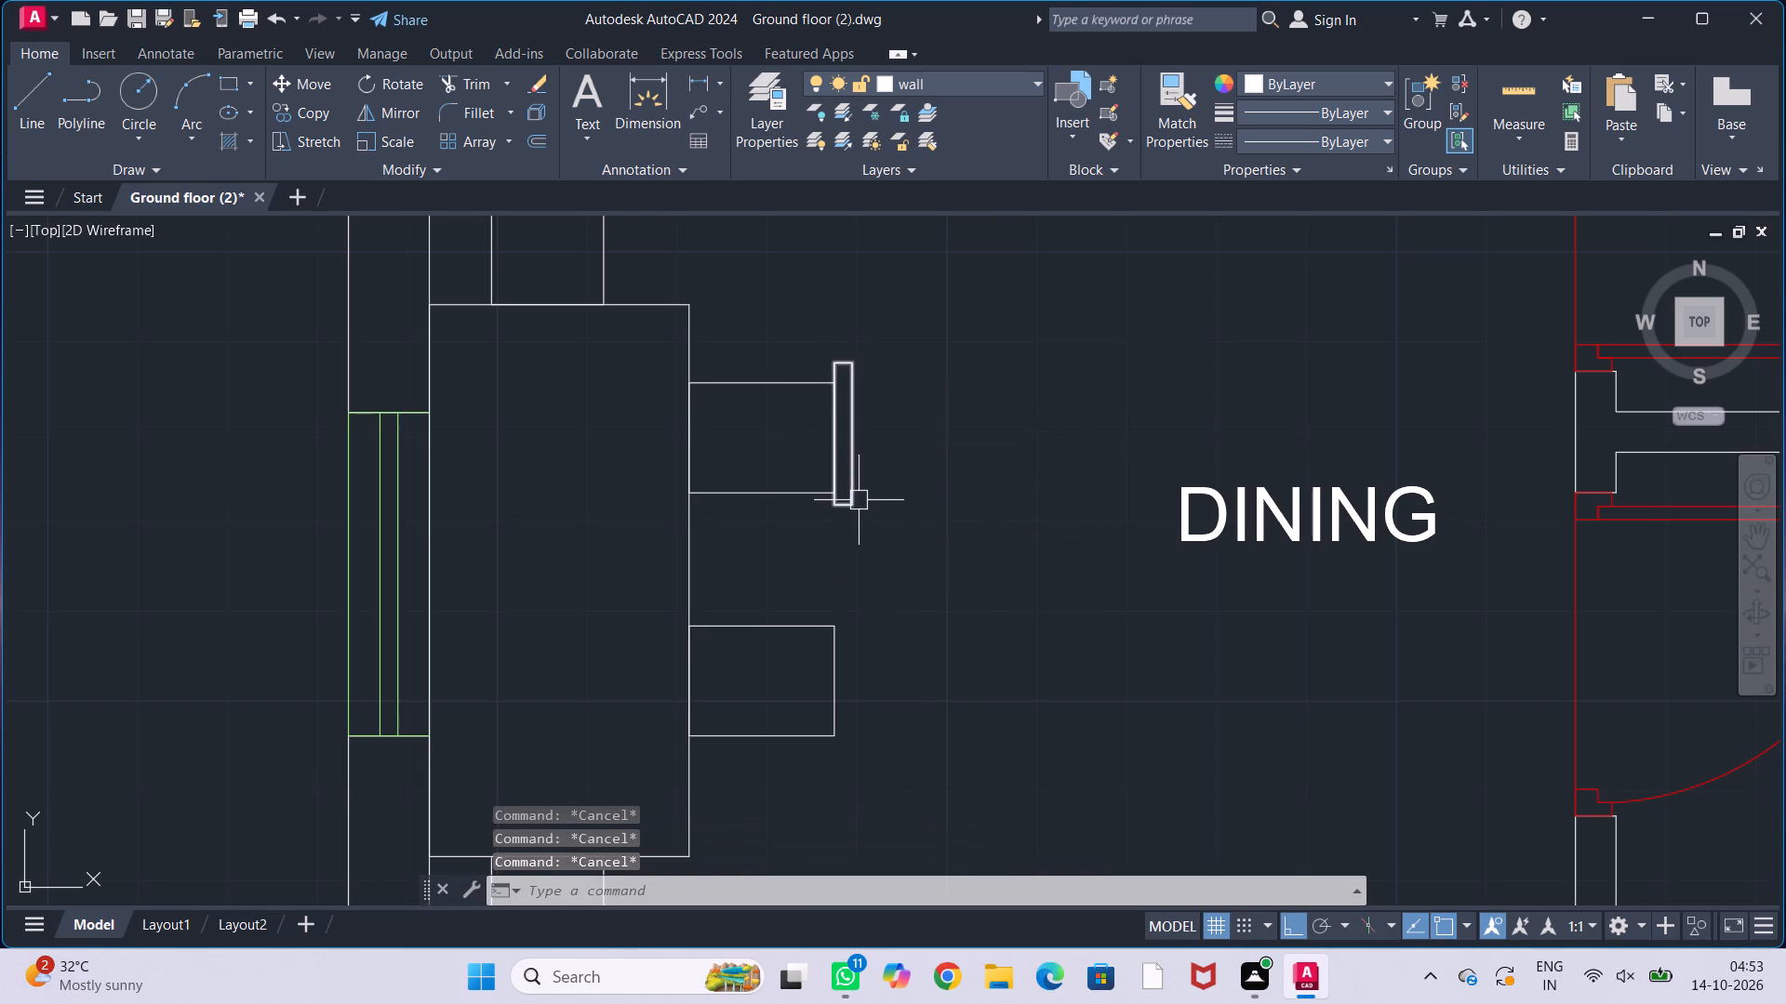
Copy the upper side chair's back straight down onto the outer edge of the lower side seat.
{"action": "left_click", "coordinate": [859, 500]}
{"action": "key", "text": "c"}
{"action": "key", "text": "o"}
{"action": "key", "text": "Return"}
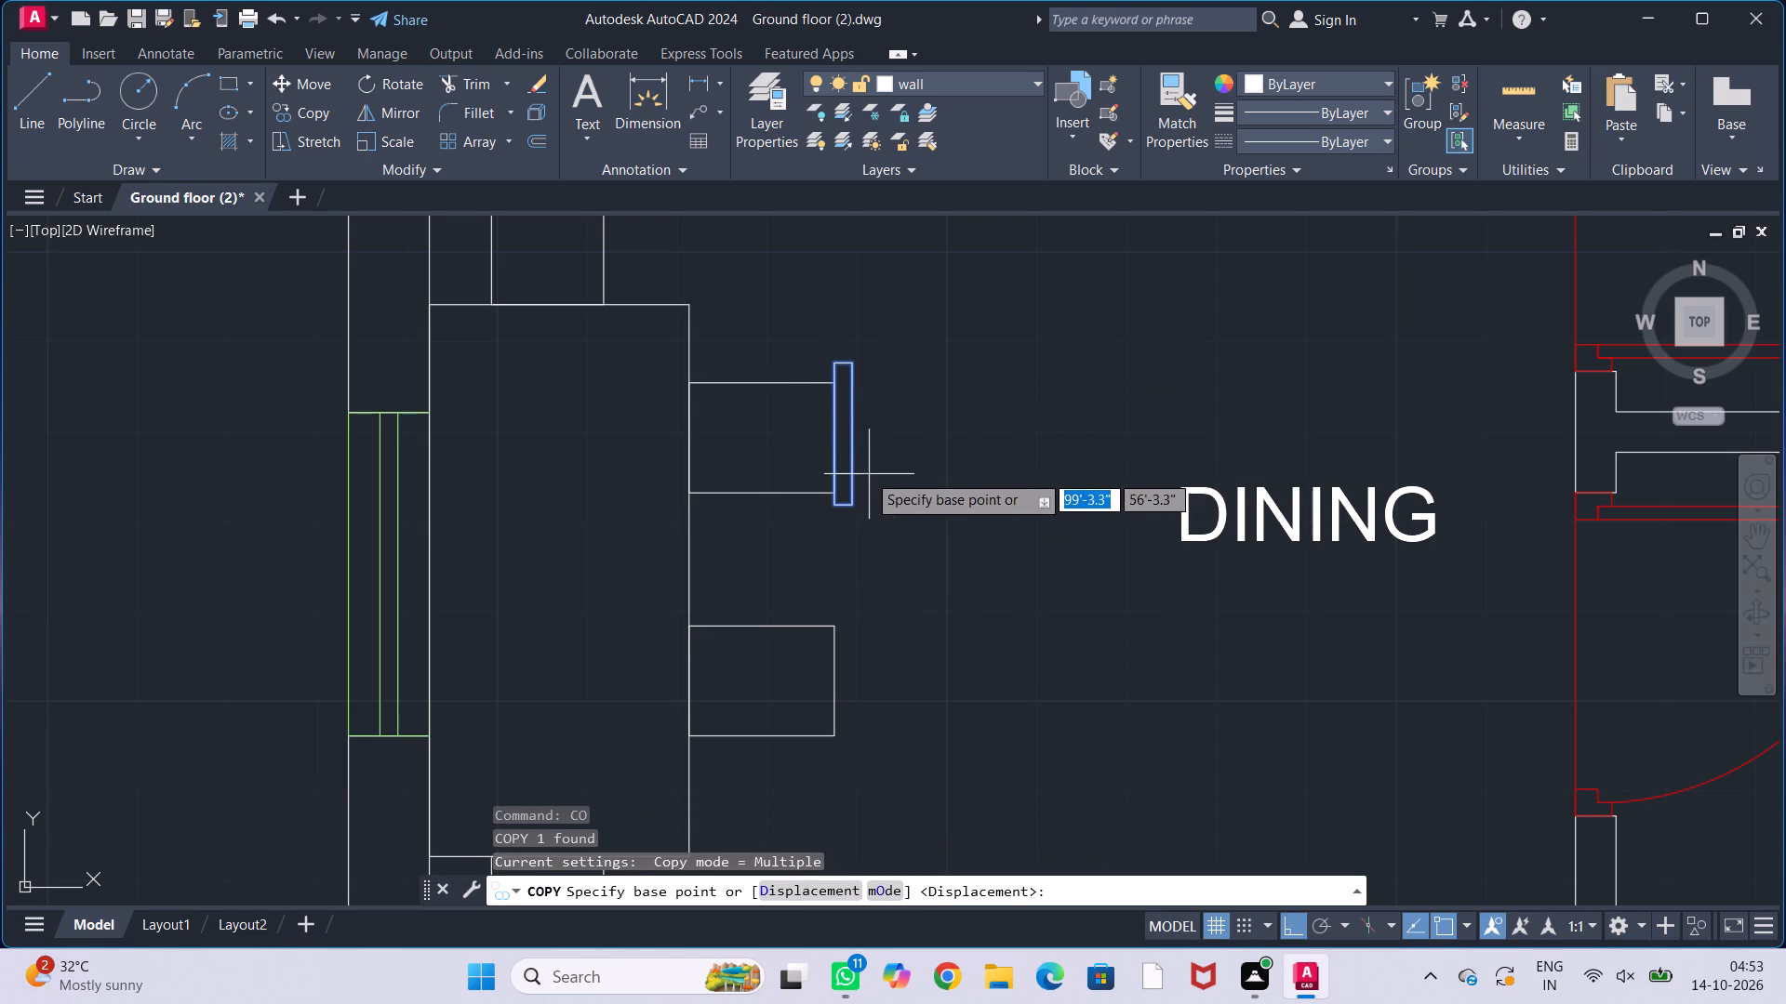
{"action": "left_click", "coordinate": [825, 439]}
{"action": "left_click", "coordinate": [833, 691]}
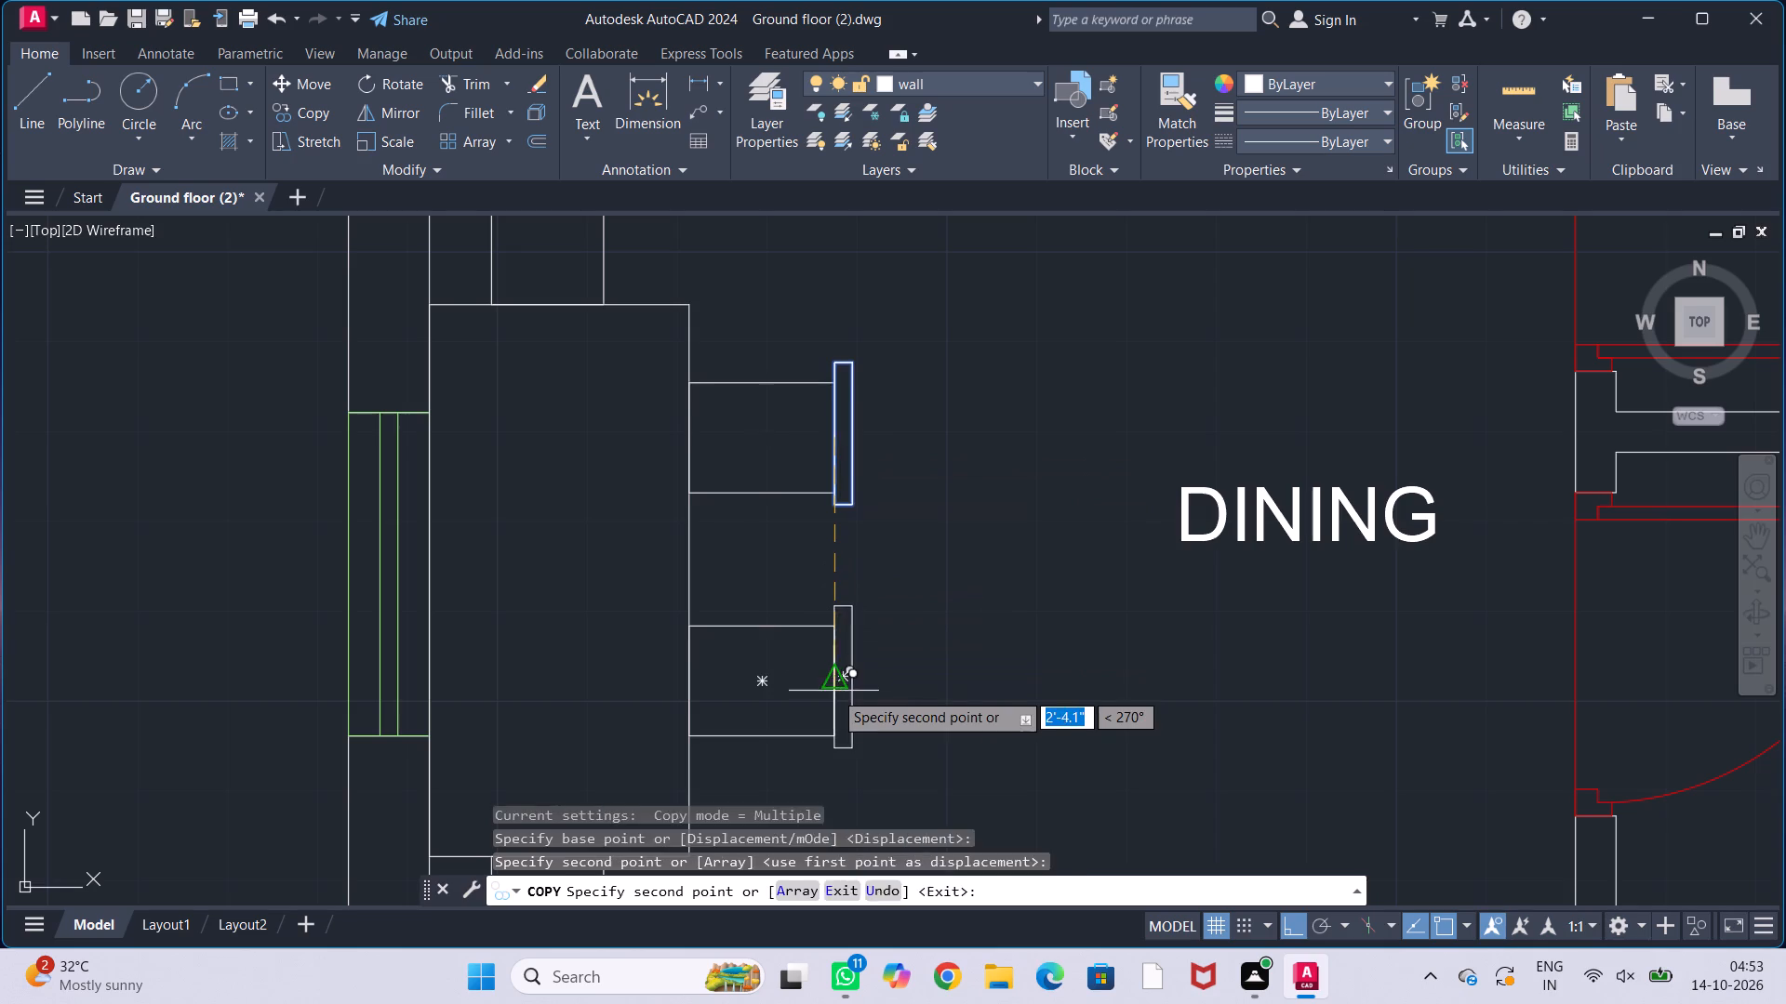
{"action": "key", "text": "Escape"}
{"action": "key", "text": "Escape"}
{"action": "key", "text": "Escape"}
{"action": "key", "text": "Escape"}
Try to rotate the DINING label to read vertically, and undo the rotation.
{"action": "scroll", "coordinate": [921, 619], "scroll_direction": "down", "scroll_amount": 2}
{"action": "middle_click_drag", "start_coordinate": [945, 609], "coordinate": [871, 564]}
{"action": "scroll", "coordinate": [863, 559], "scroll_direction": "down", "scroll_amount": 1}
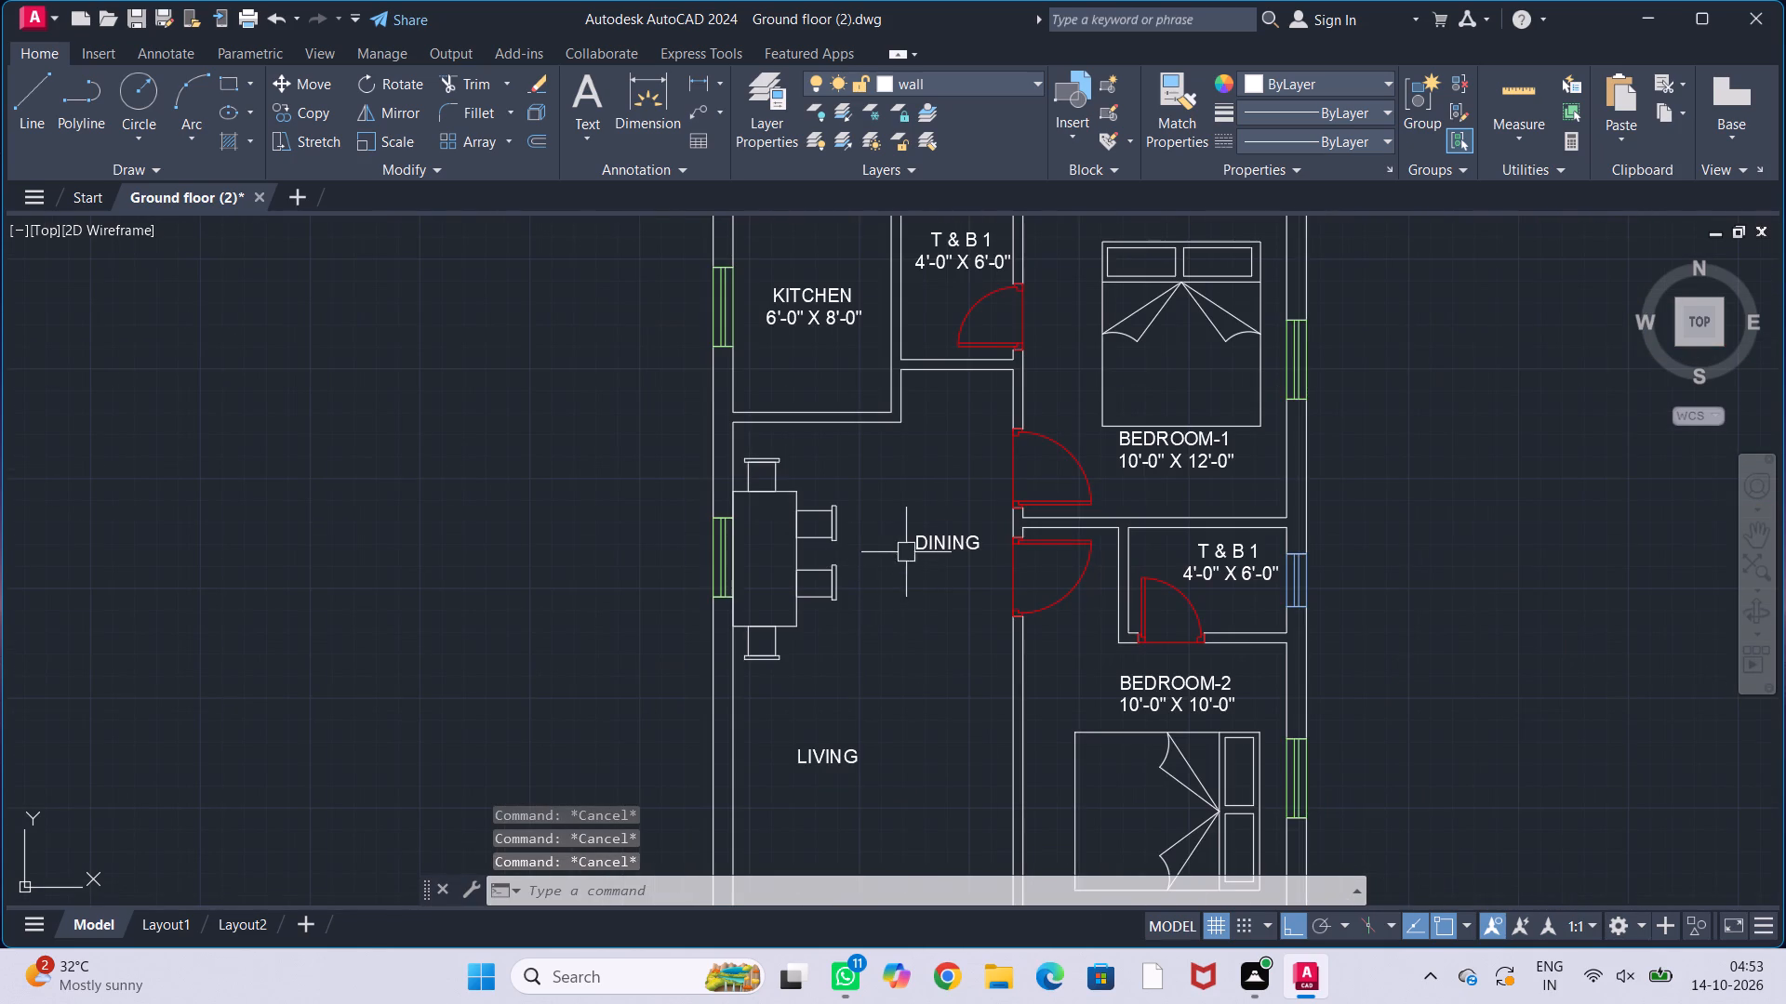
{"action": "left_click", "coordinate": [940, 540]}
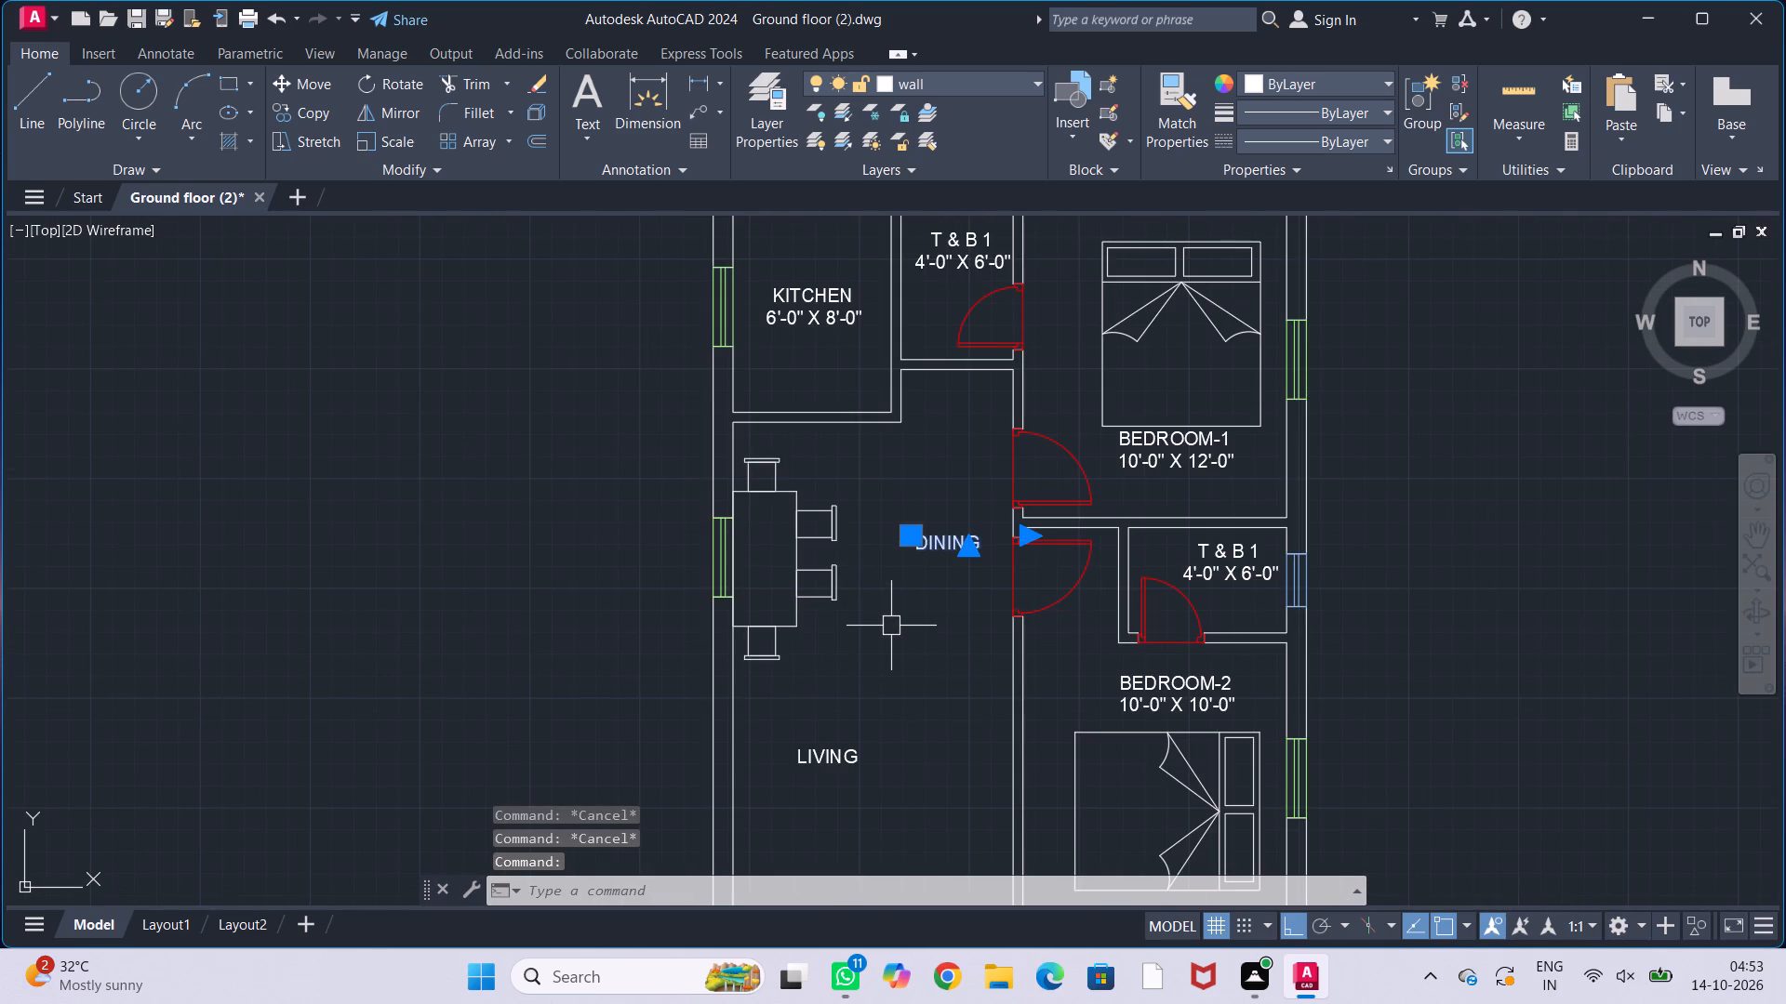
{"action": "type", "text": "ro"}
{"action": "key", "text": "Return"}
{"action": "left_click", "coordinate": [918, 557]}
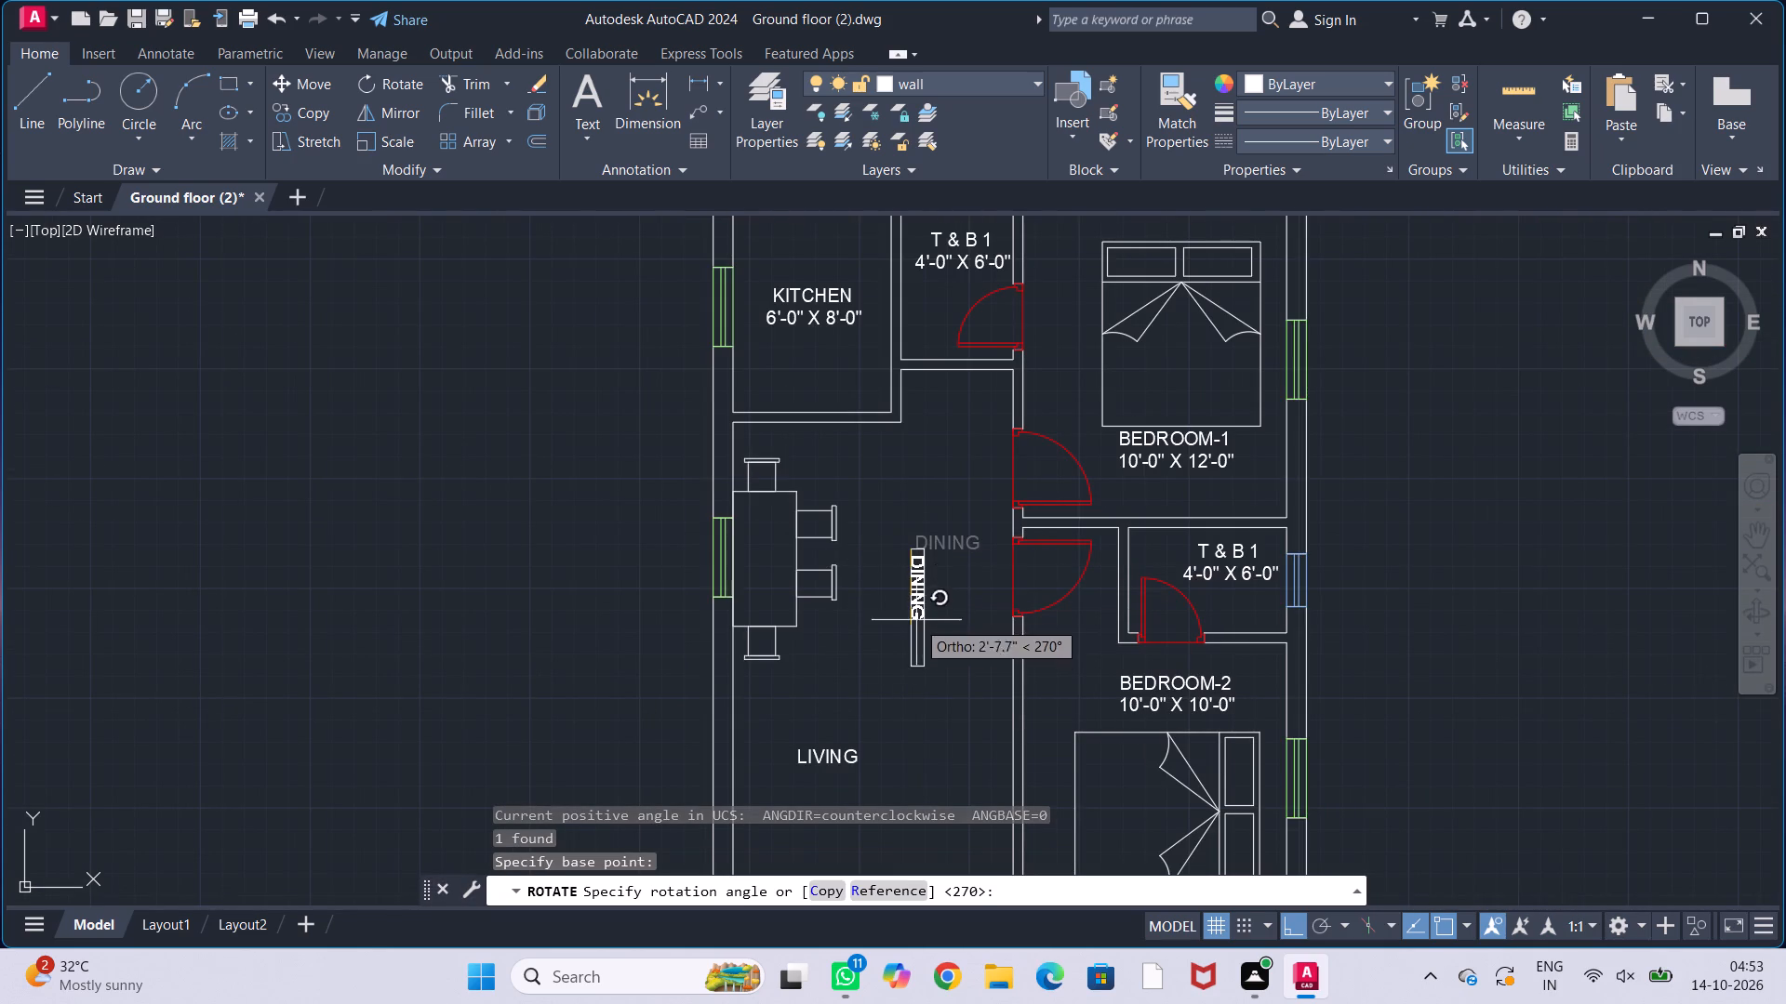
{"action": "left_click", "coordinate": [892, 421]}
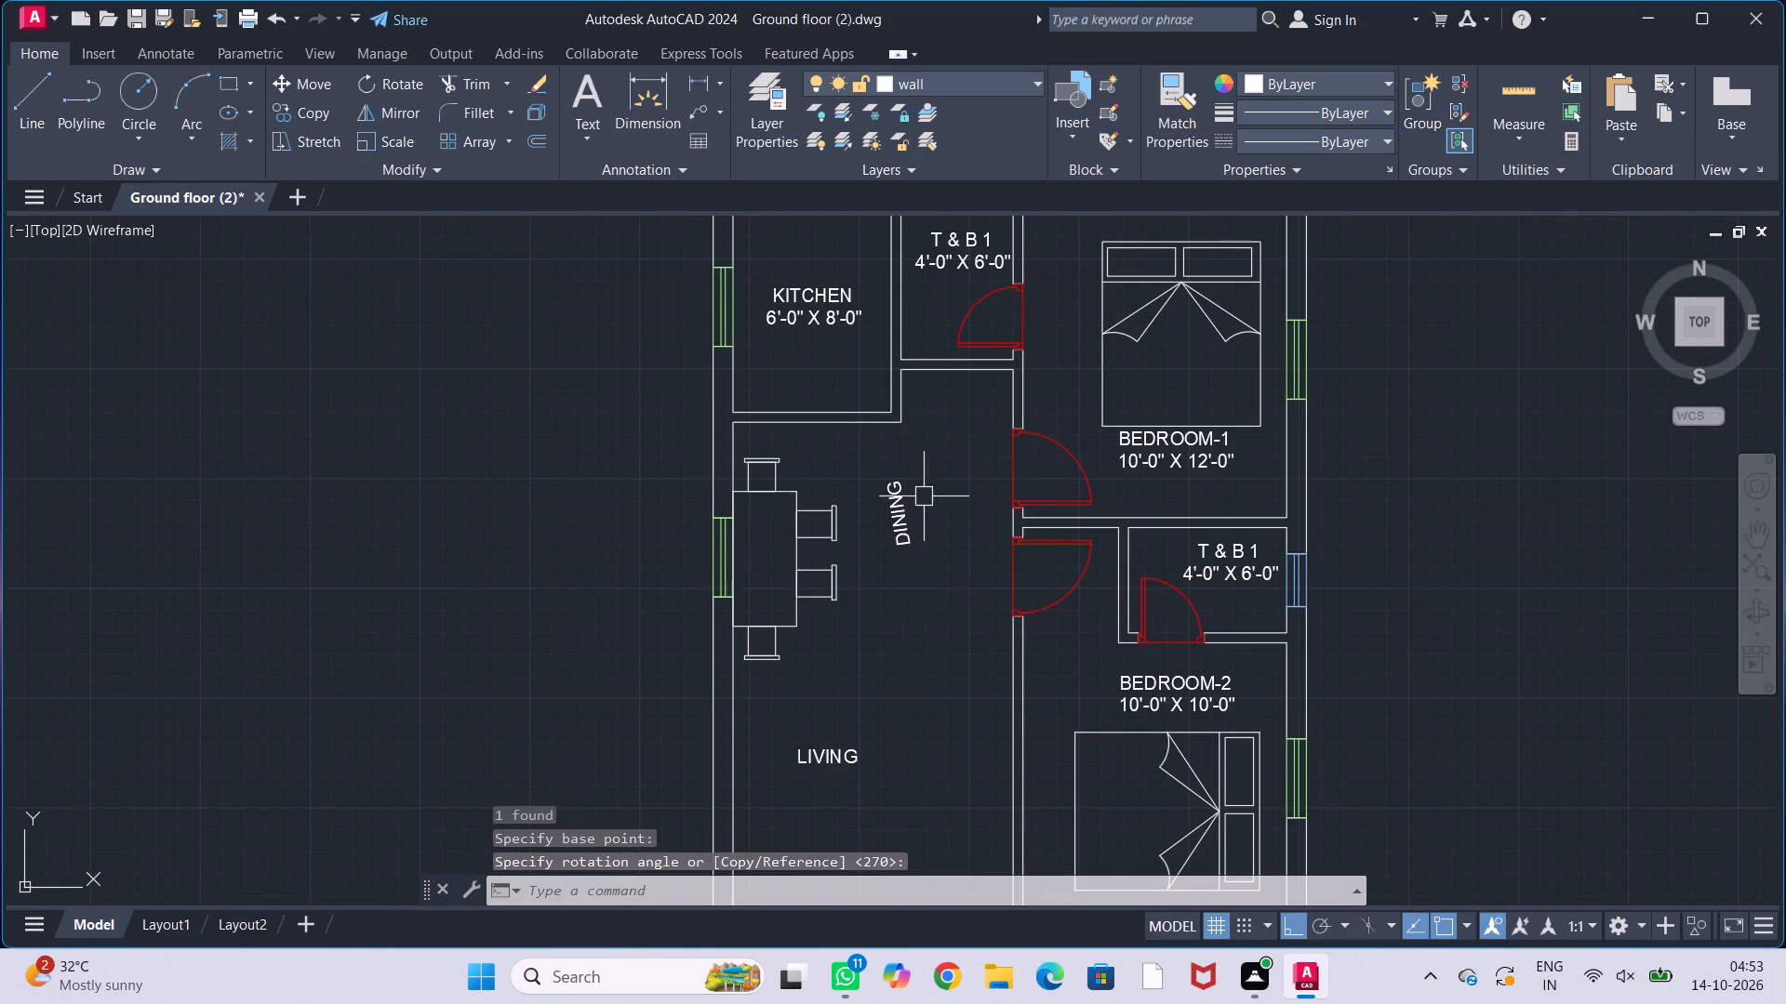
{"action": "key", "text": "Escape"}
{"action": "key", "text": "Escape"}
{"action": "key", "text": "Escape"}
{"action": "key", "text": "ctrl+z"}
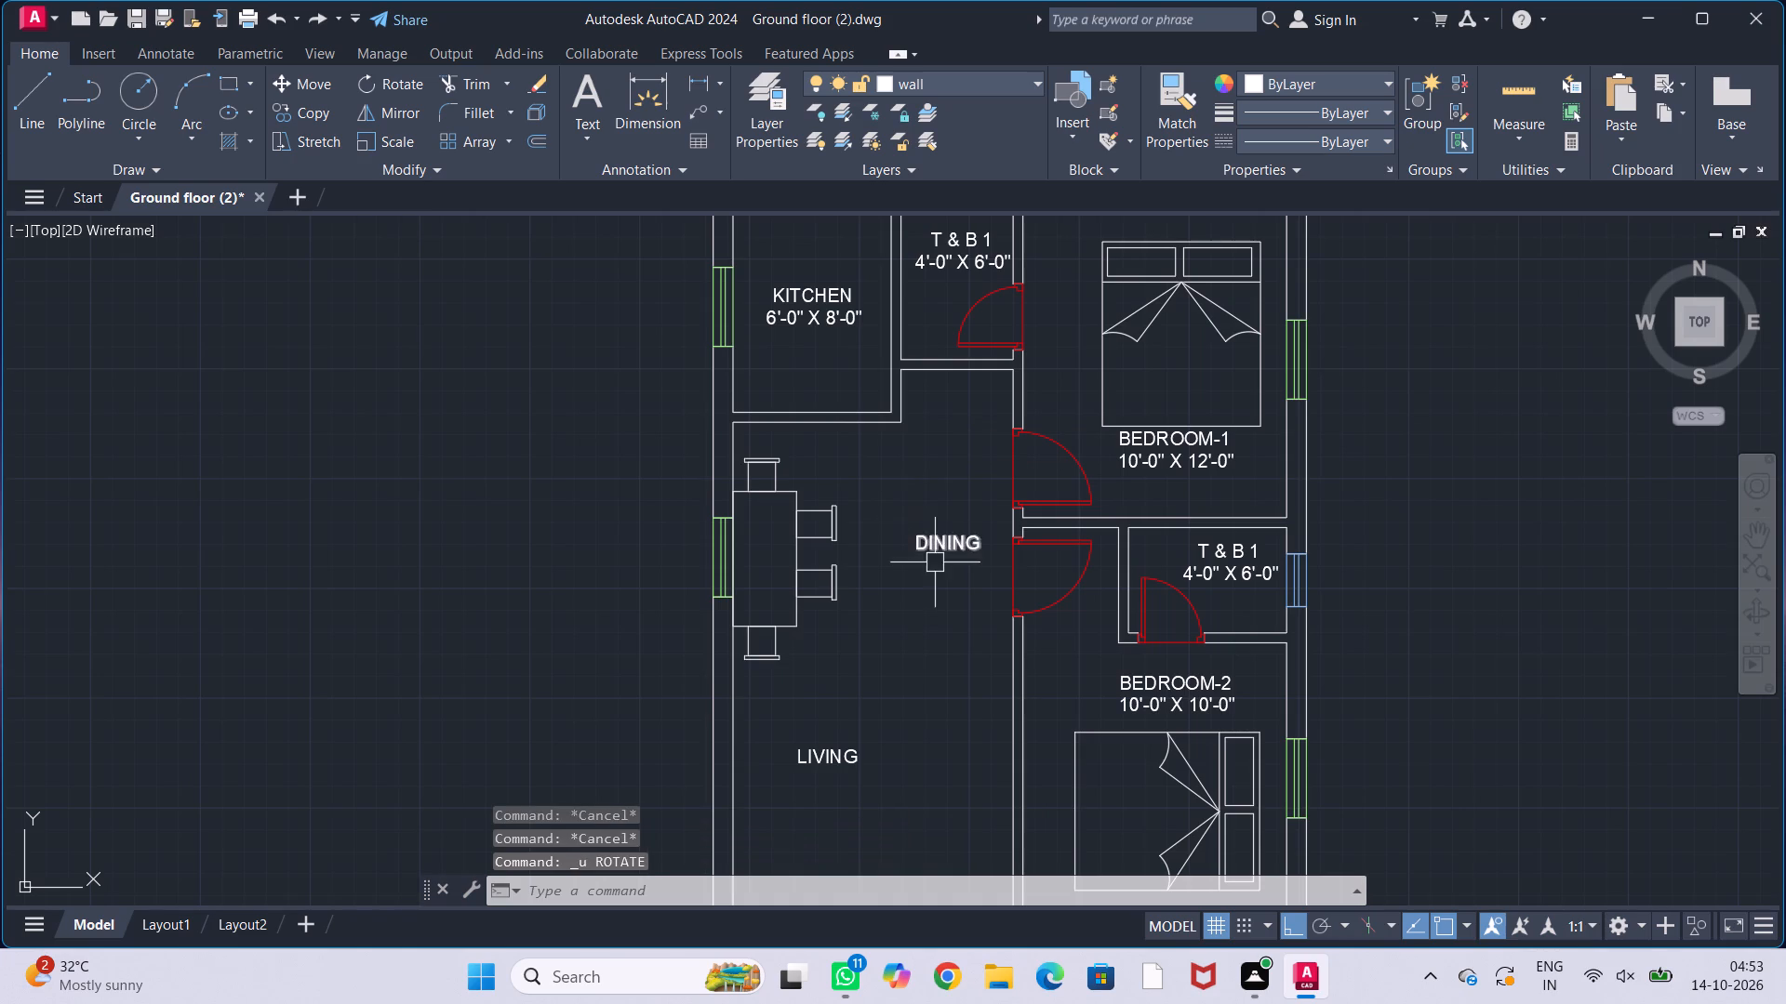
Rotate the DINING label 90° about its lower-left corner so it reads upward.
{"action": "left_click", "coordinate": [935, 548]}
{"action": "type", "text": "ro"}
{"action": "key", "text": "Return"}
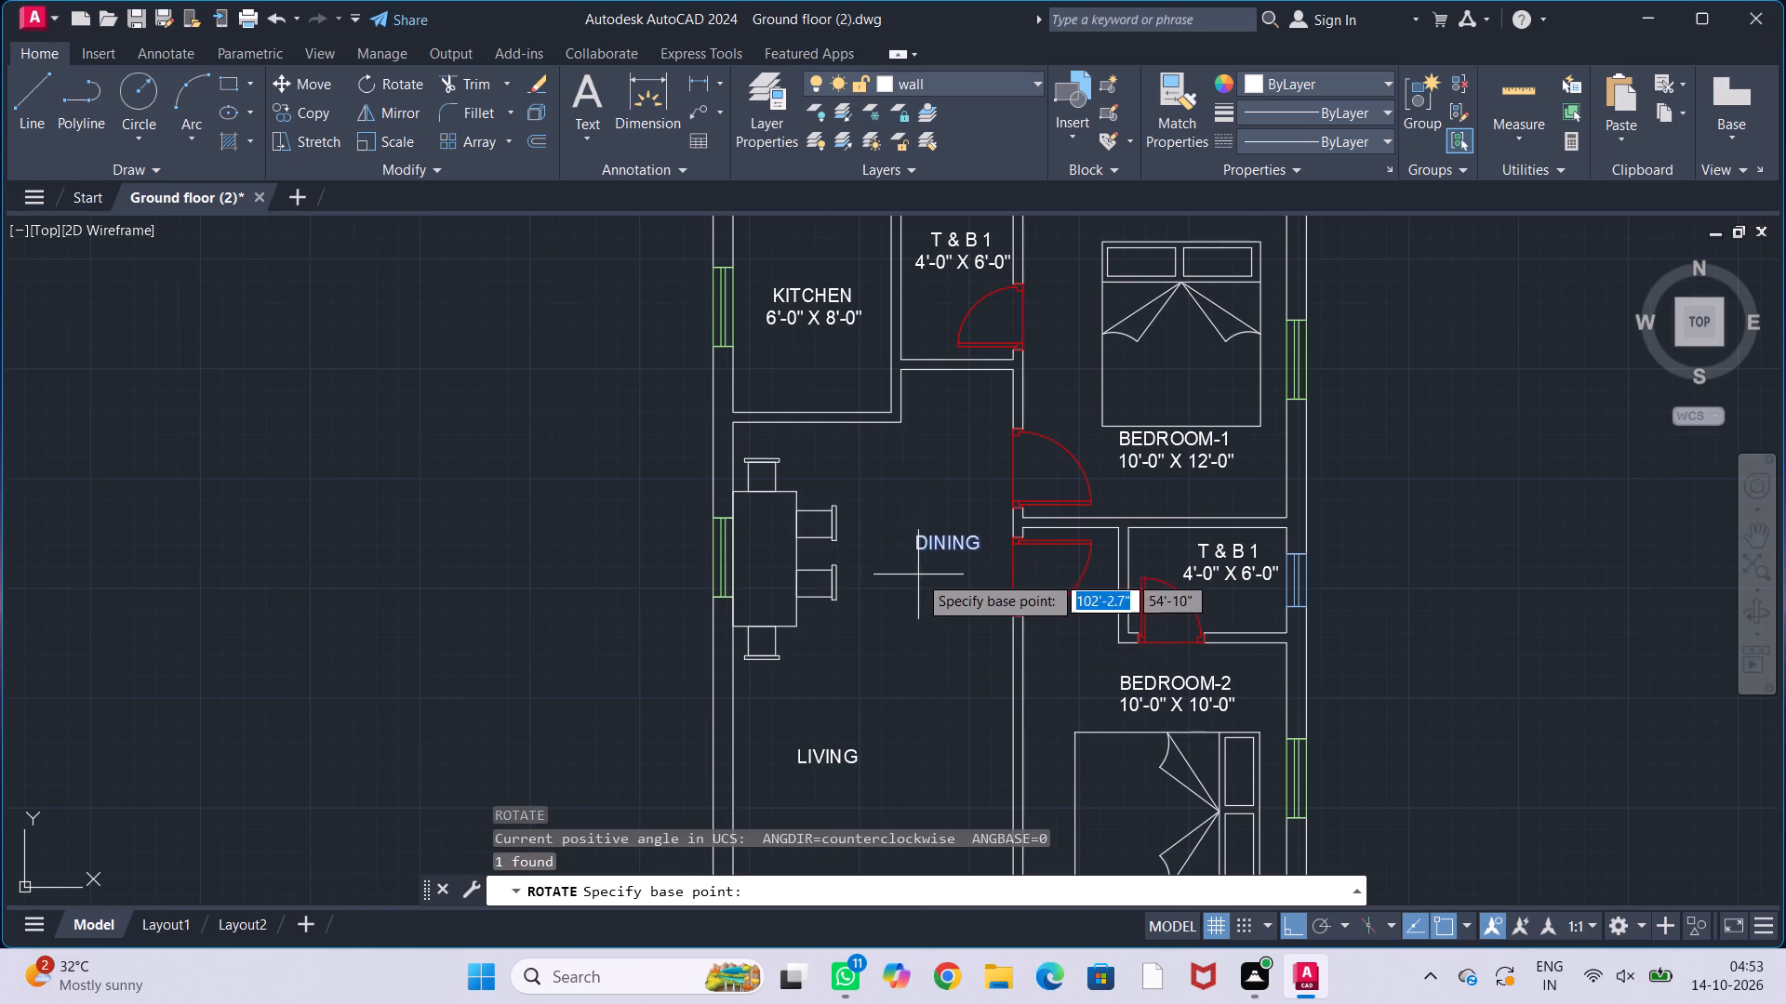
{"action": "left_click", "coordinate": [916, 548]}
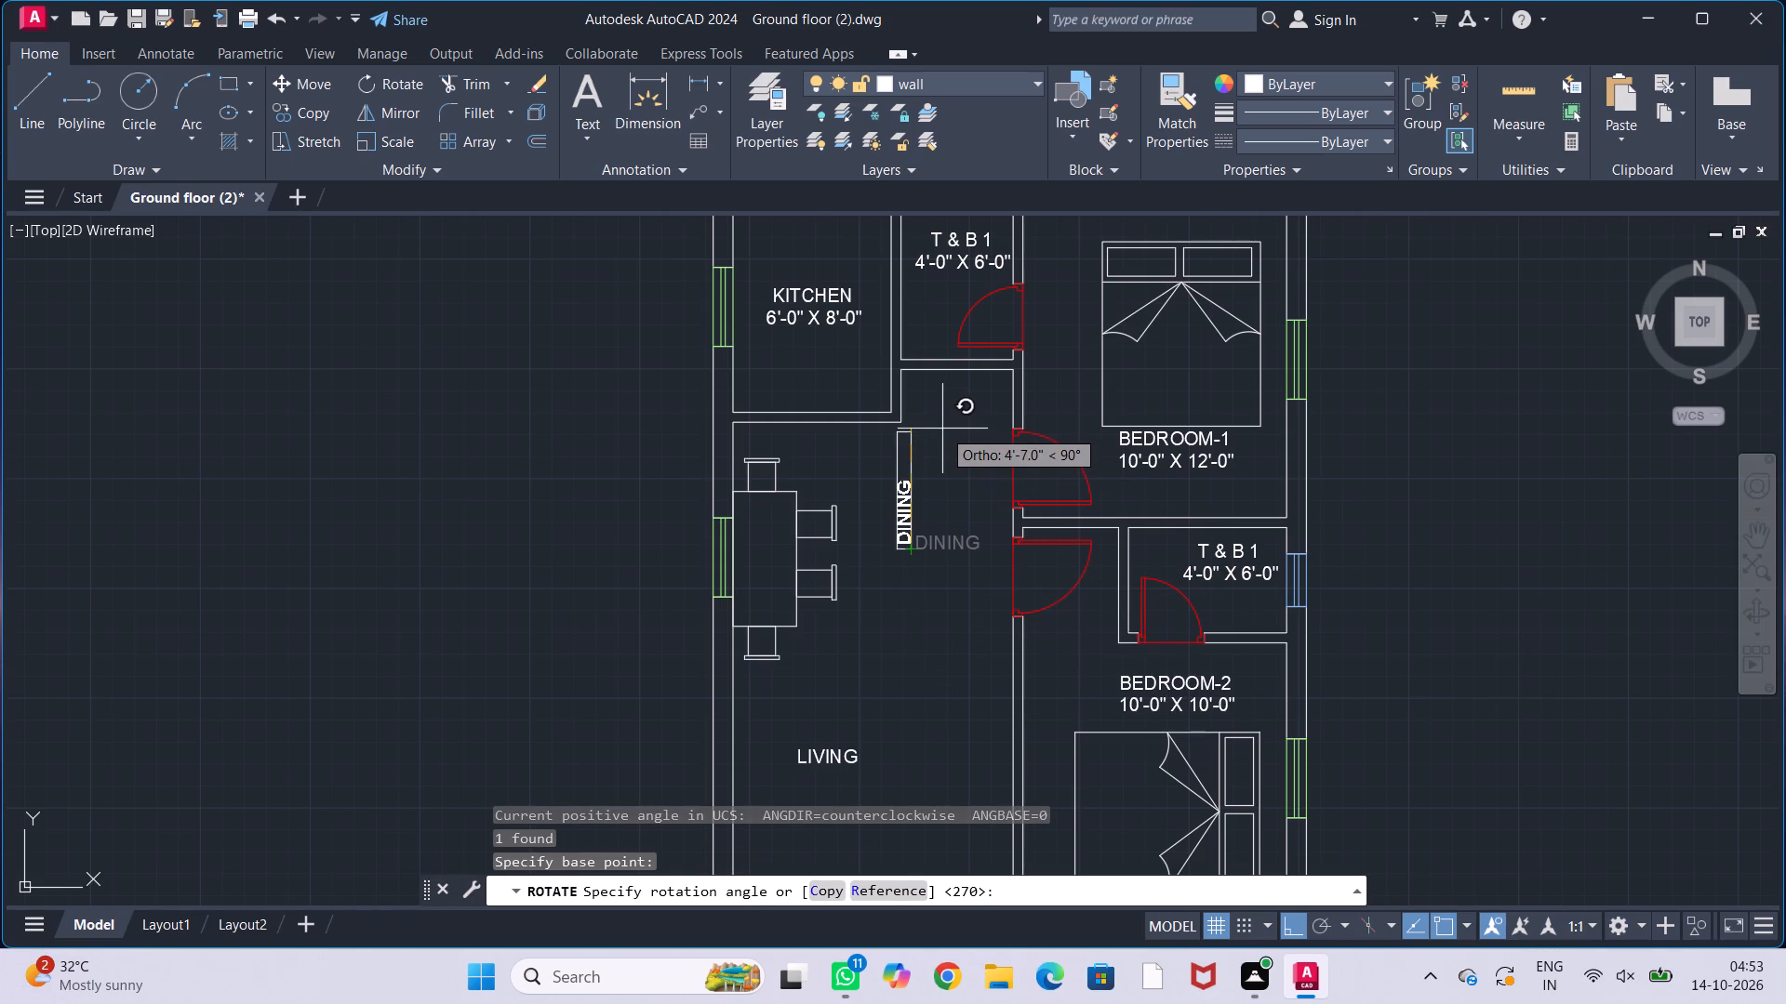
{"action": "left_click", "coordinate": [942, 429]}
Move the vertical DINING label onto the middle of the dining table with ortho off.
{"action": "left_click", "coordinate": [904, 527]}
{"action": "key", "text": "m"}
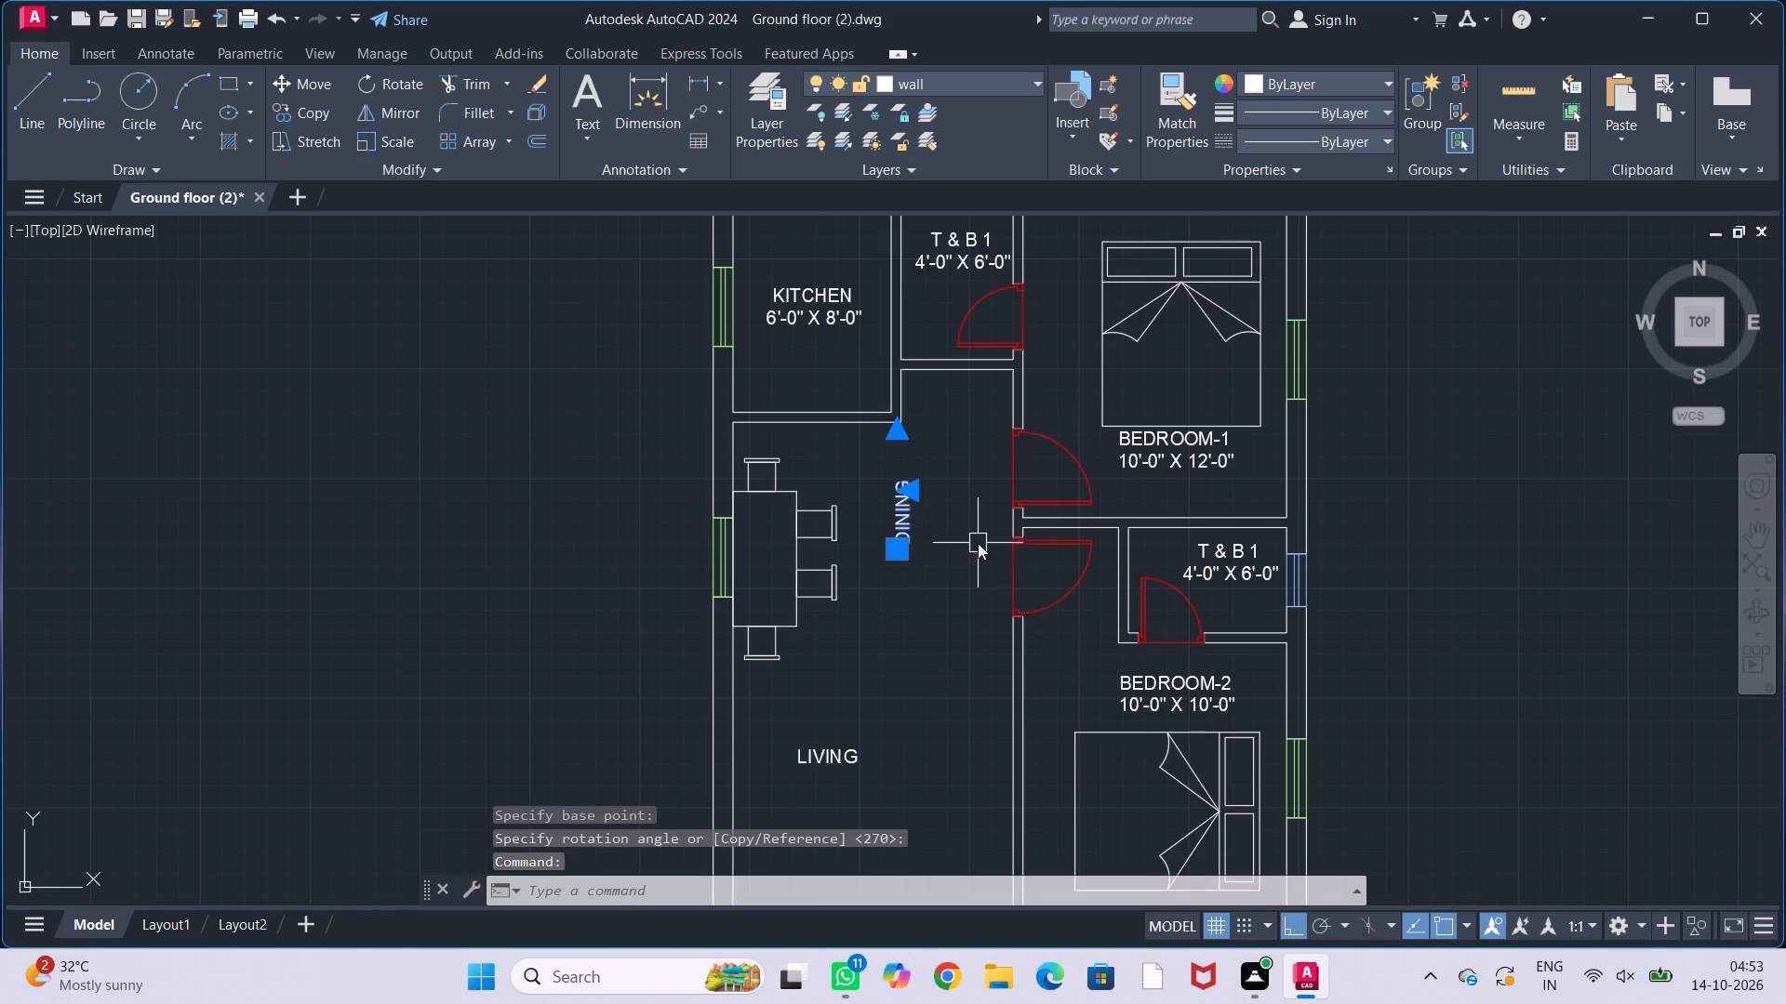
{"action": "key", "text": "Return"}
{"action": "left_click", "coordinate": [889, 537]}
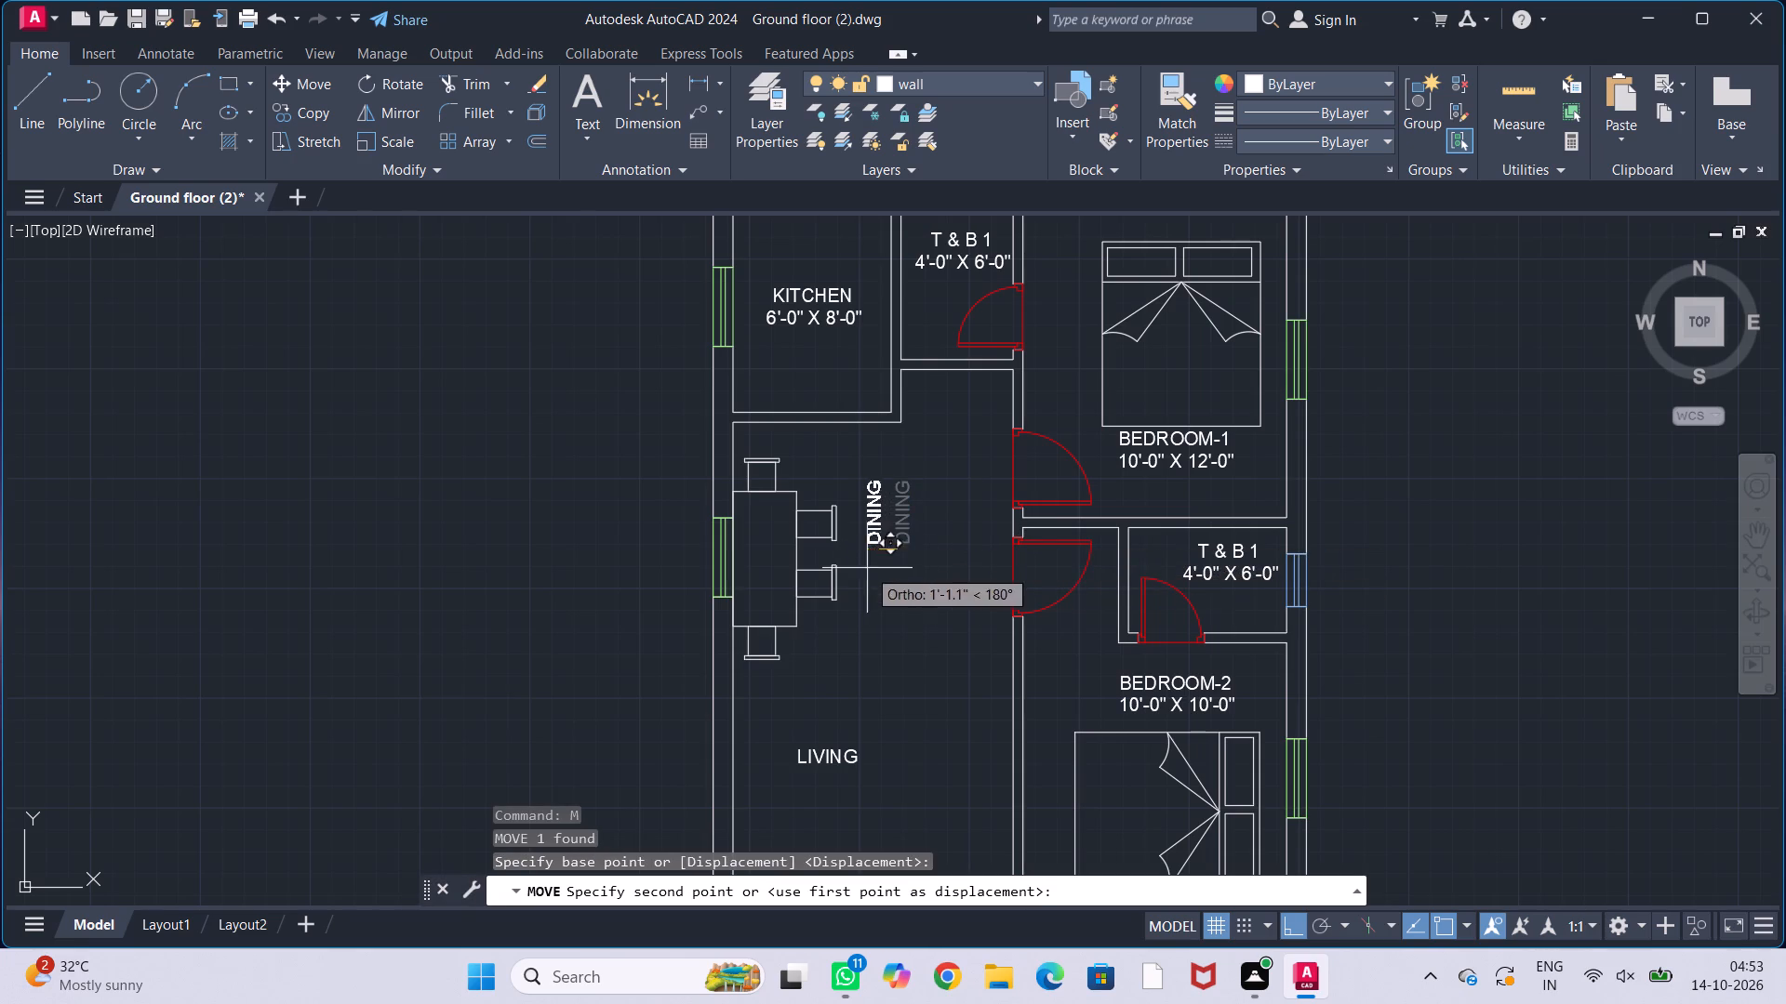
{"action": "key", "text": "F8"}
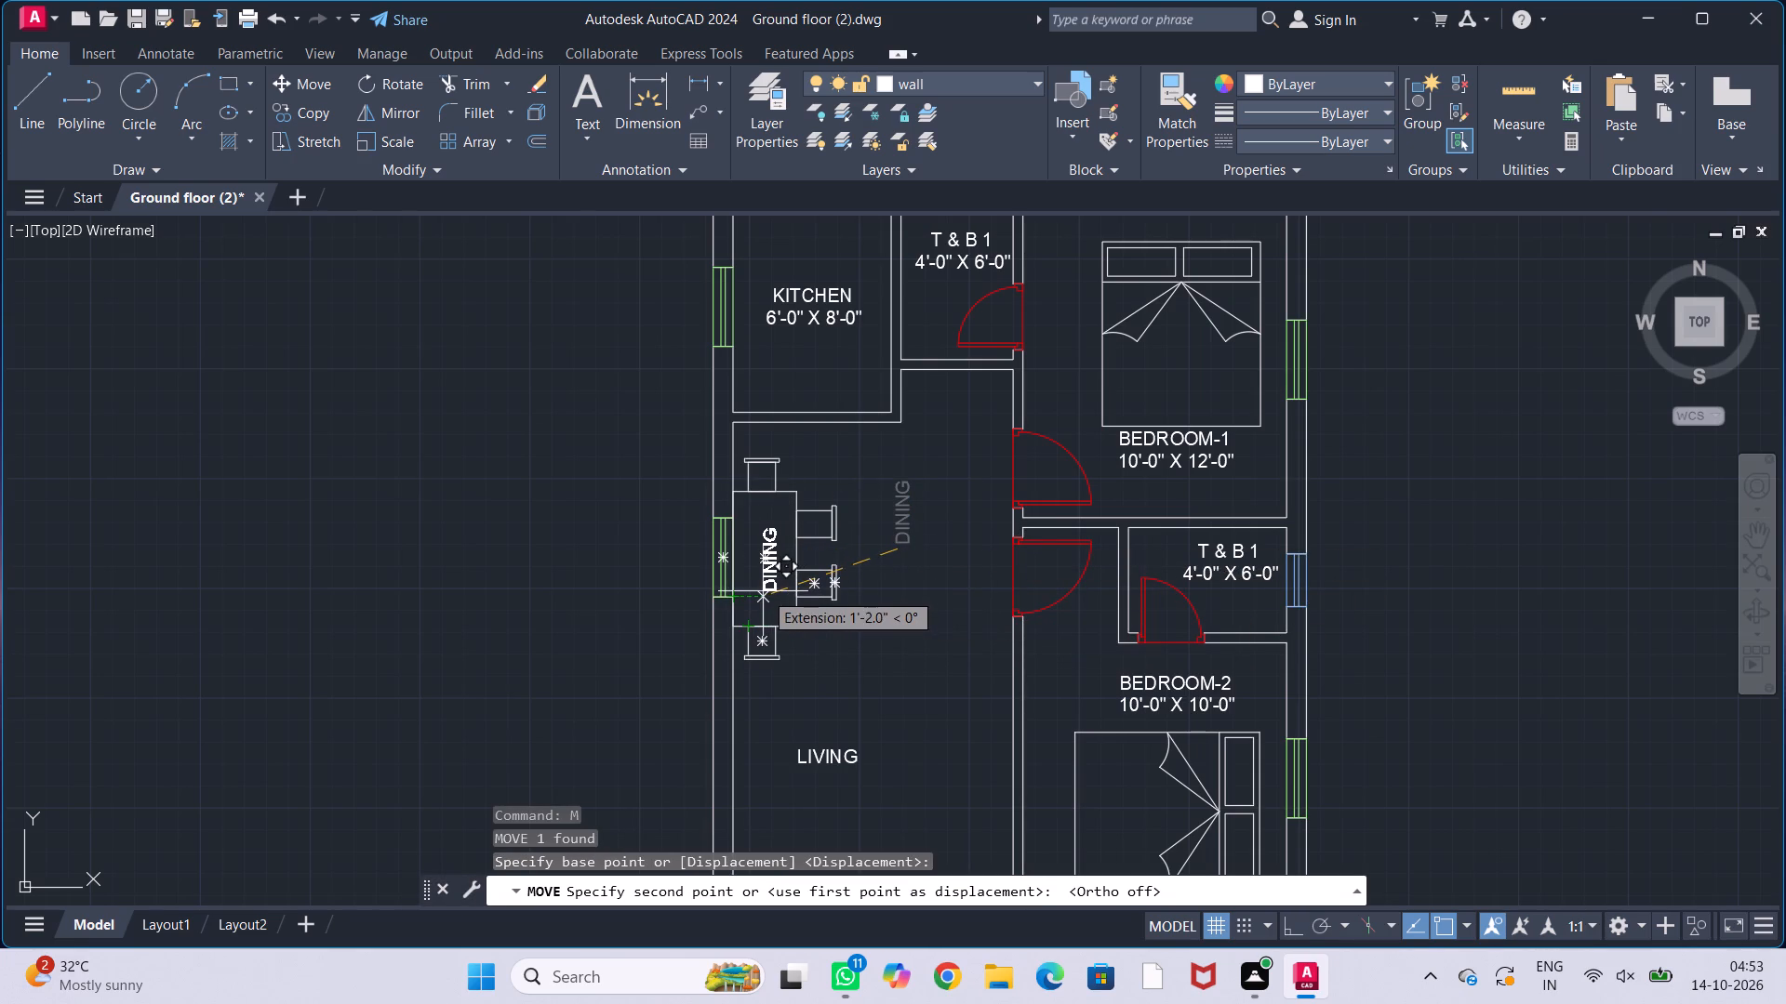
{"action": "left_click", "coordinate": [761, 590]}
{"action": "key", "text": "Escape"}
{"action": "key", "text": "Escape"}
{"action": "key", "text": "Escape"}
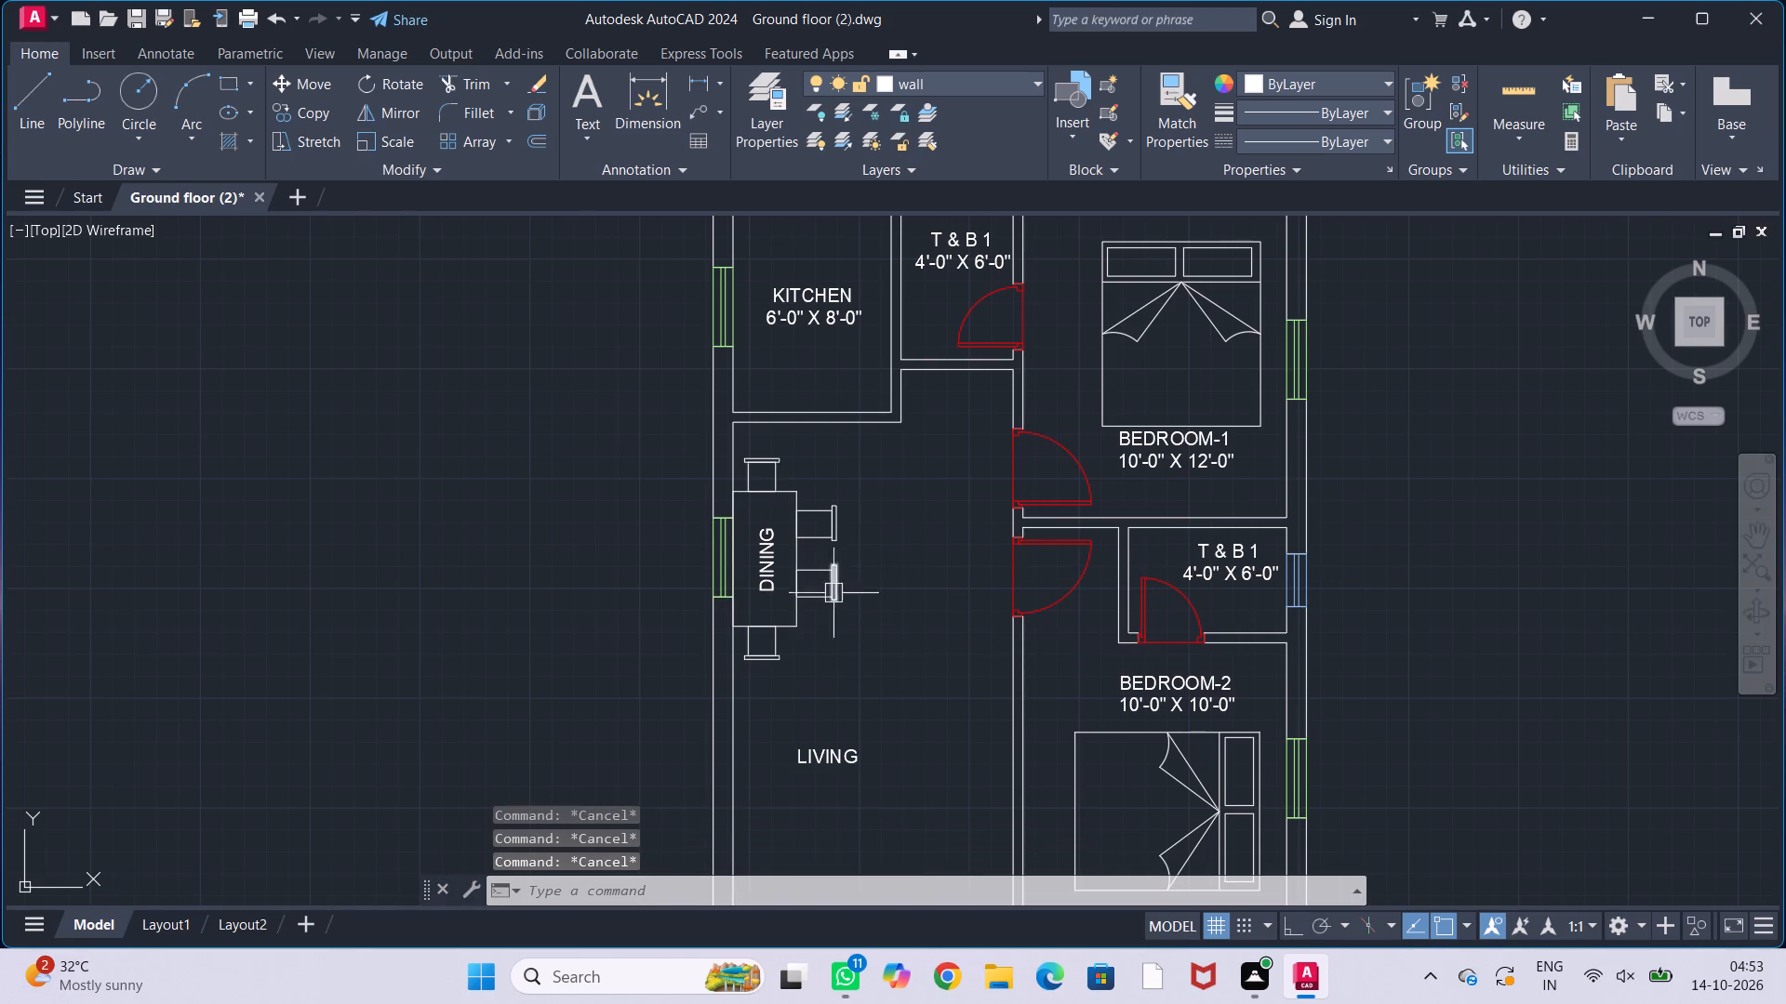
{"action": "key", "text": "Escape"}
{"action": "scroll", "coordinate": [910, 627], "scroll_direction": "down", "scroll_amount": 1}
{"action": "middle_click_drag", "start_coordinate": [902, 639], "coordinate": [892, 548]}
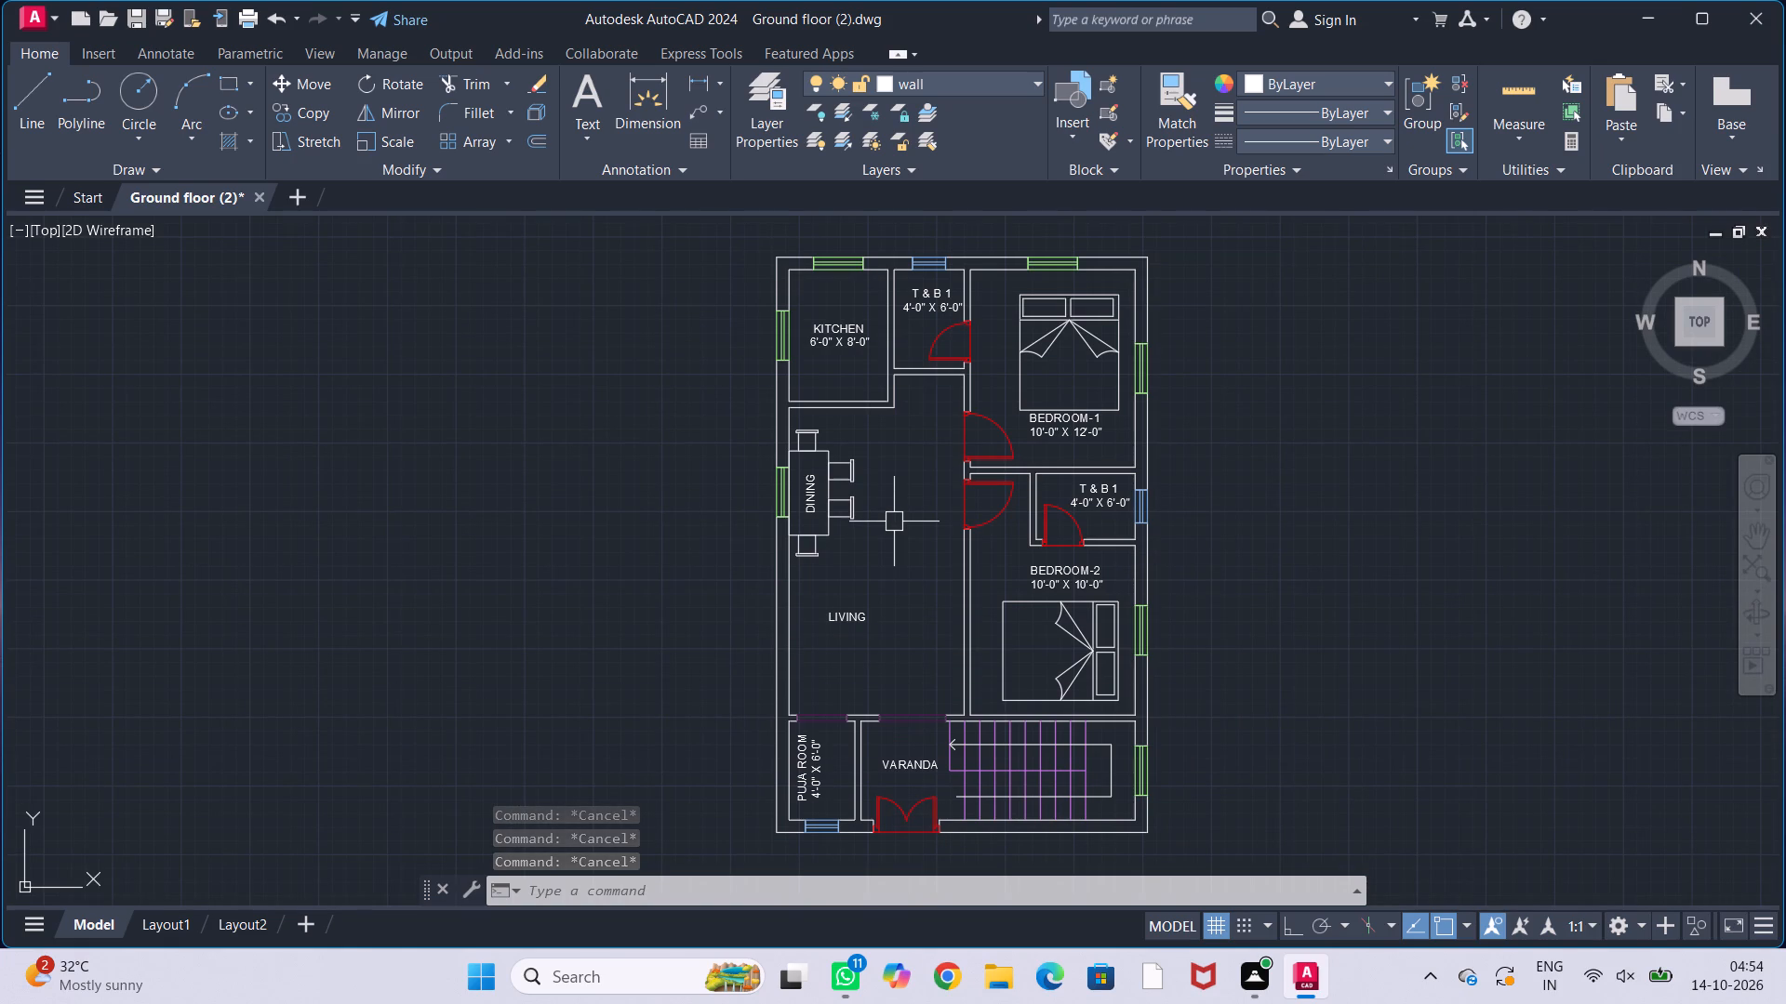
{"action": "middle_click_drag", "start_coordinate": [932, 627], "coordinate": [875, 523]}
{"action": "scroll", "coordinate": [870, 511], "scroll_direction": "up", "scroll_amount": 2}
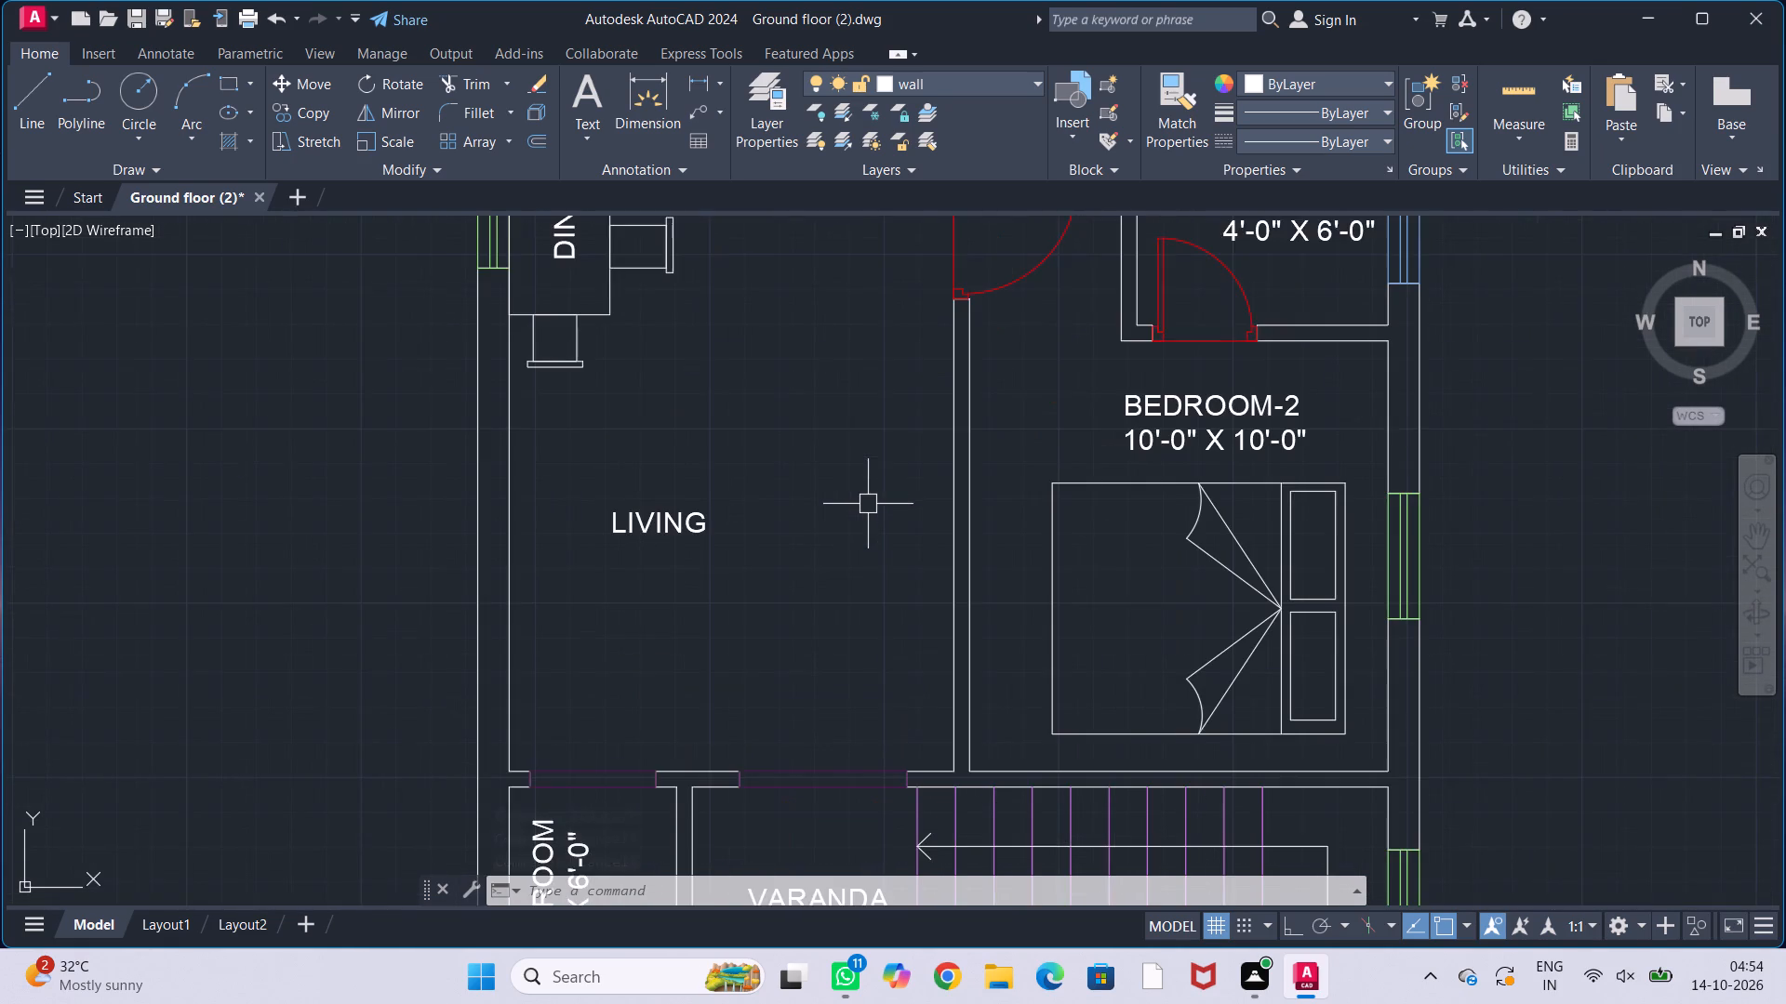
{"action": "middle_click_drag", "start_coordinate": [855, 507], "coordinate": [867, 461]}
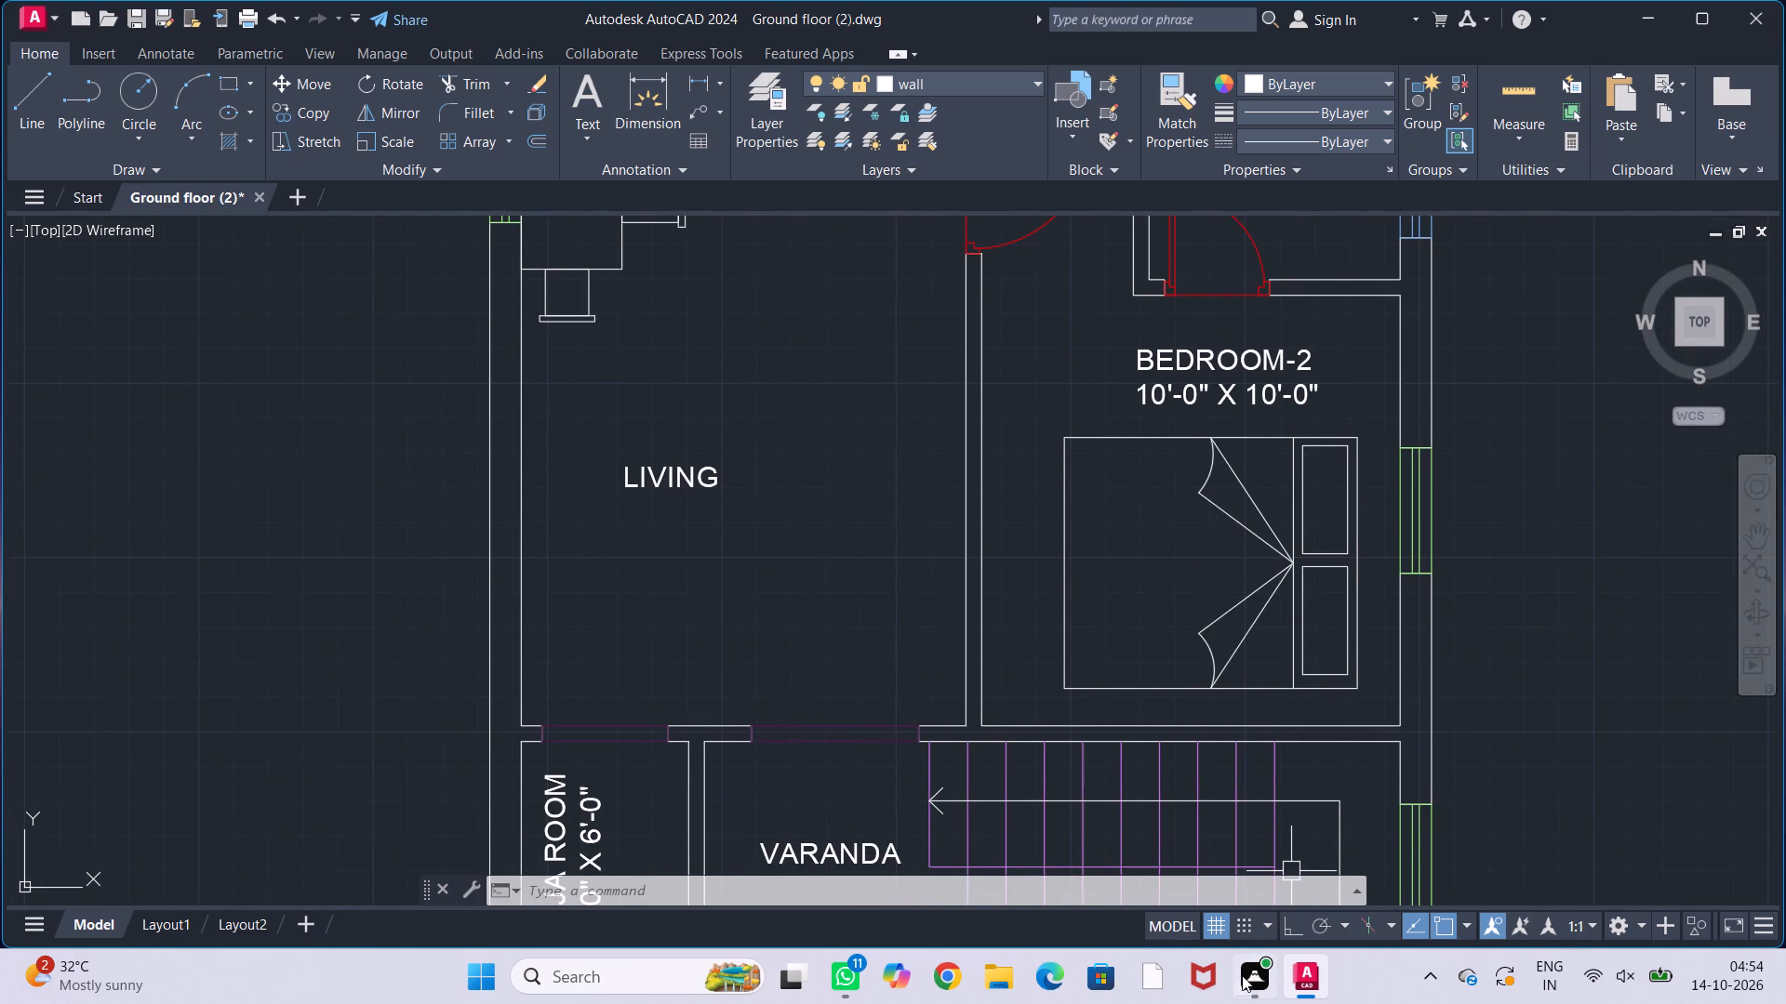
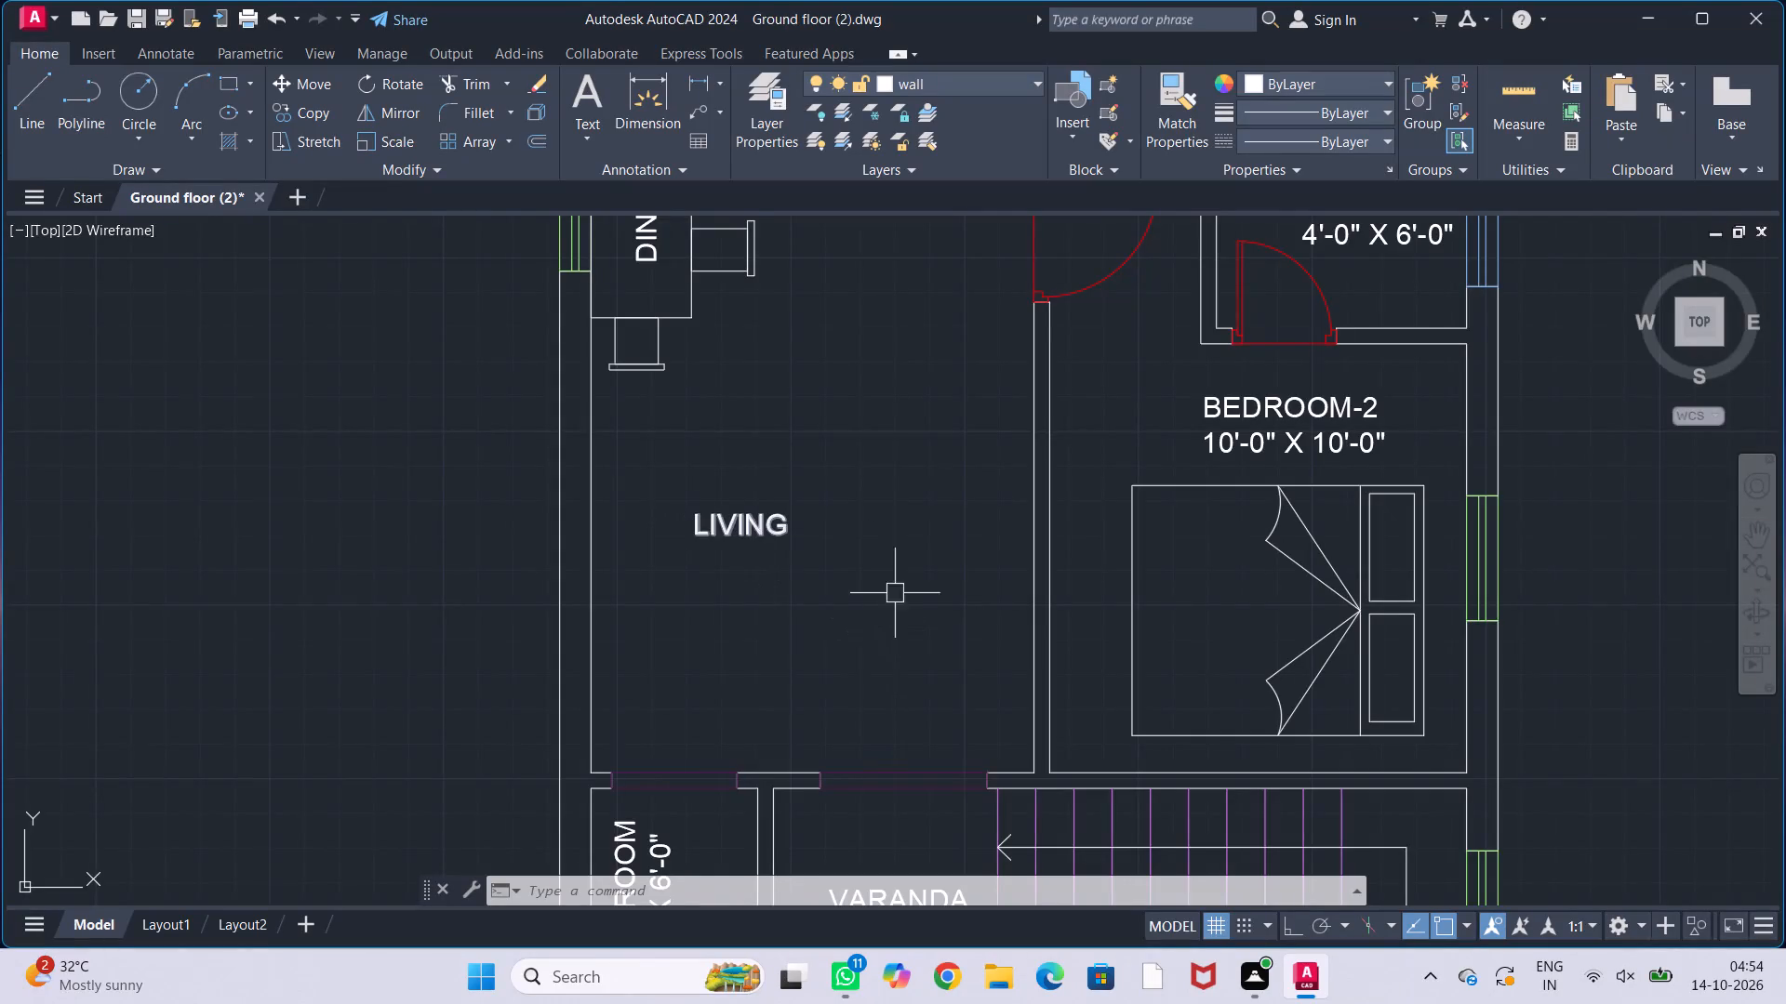
Draw a rectangle about 10.6" by 5'-2" in the living room against the BEDROOM-2 wall as the sofa back.
{"action": "middle_click_drag", "start_coordinate": [946, 582], "coordinate": [930, 564]}
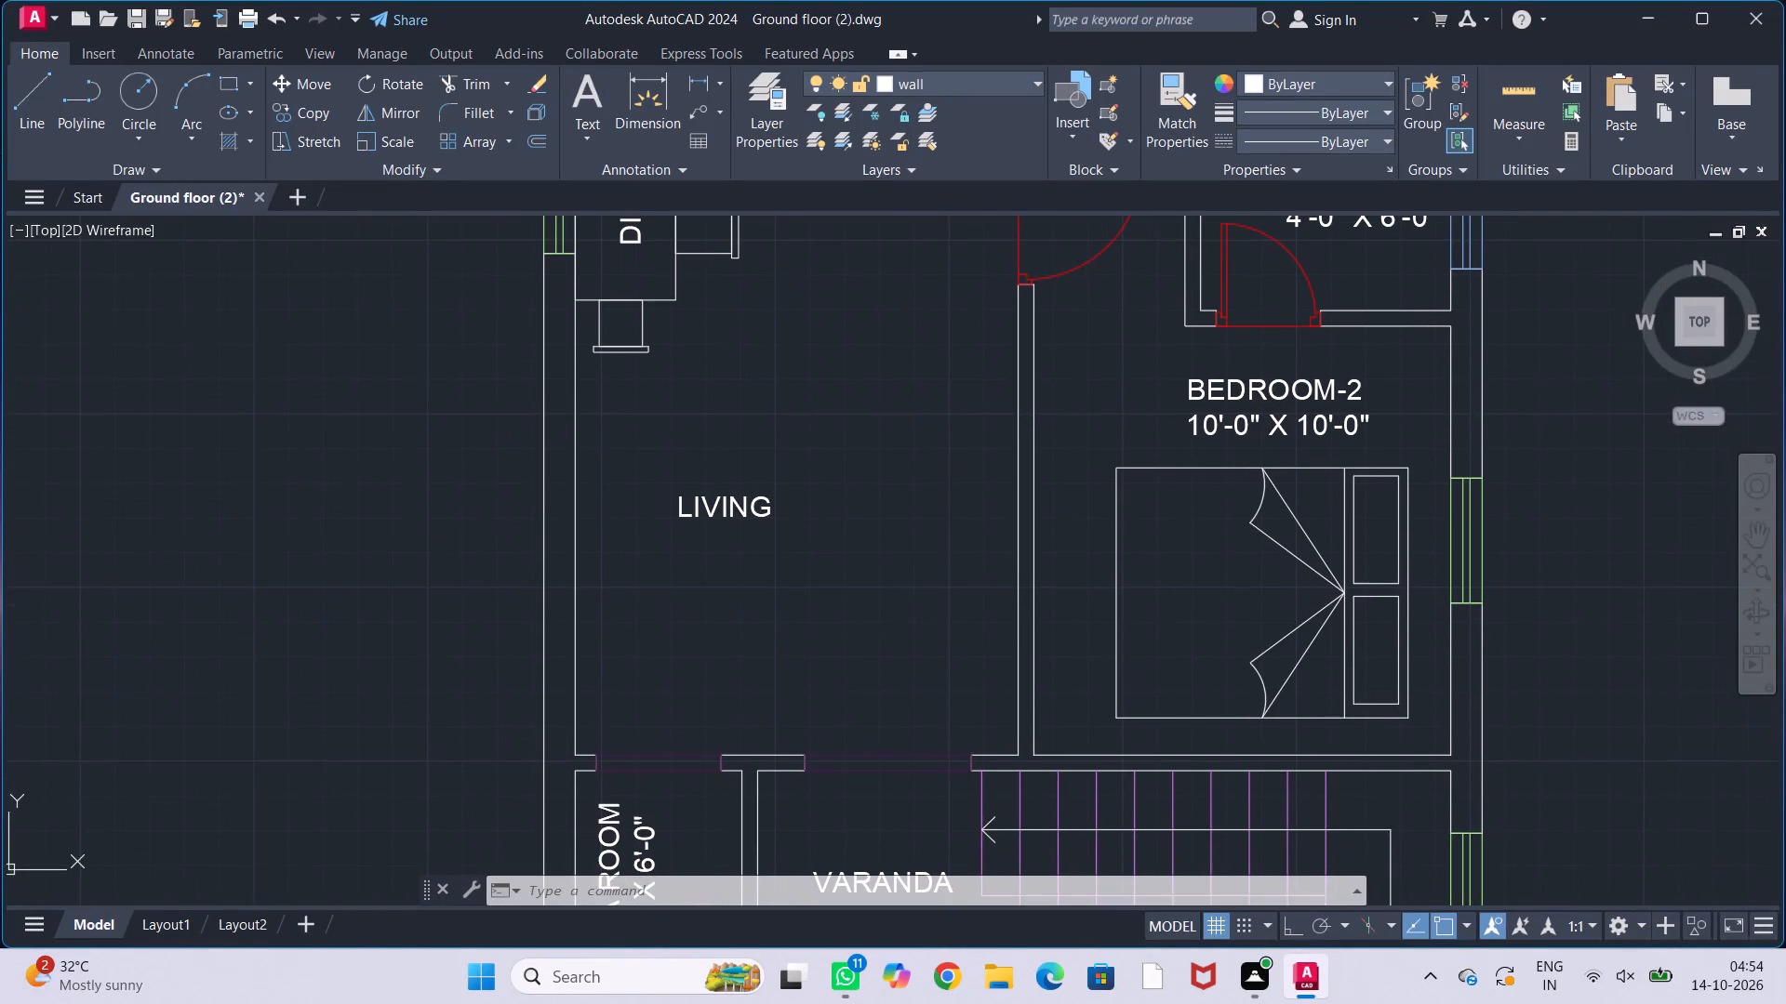
{"action": "middle_click_drag", "start_coordinate": [902, 566], "coordinate": [878, 548]}
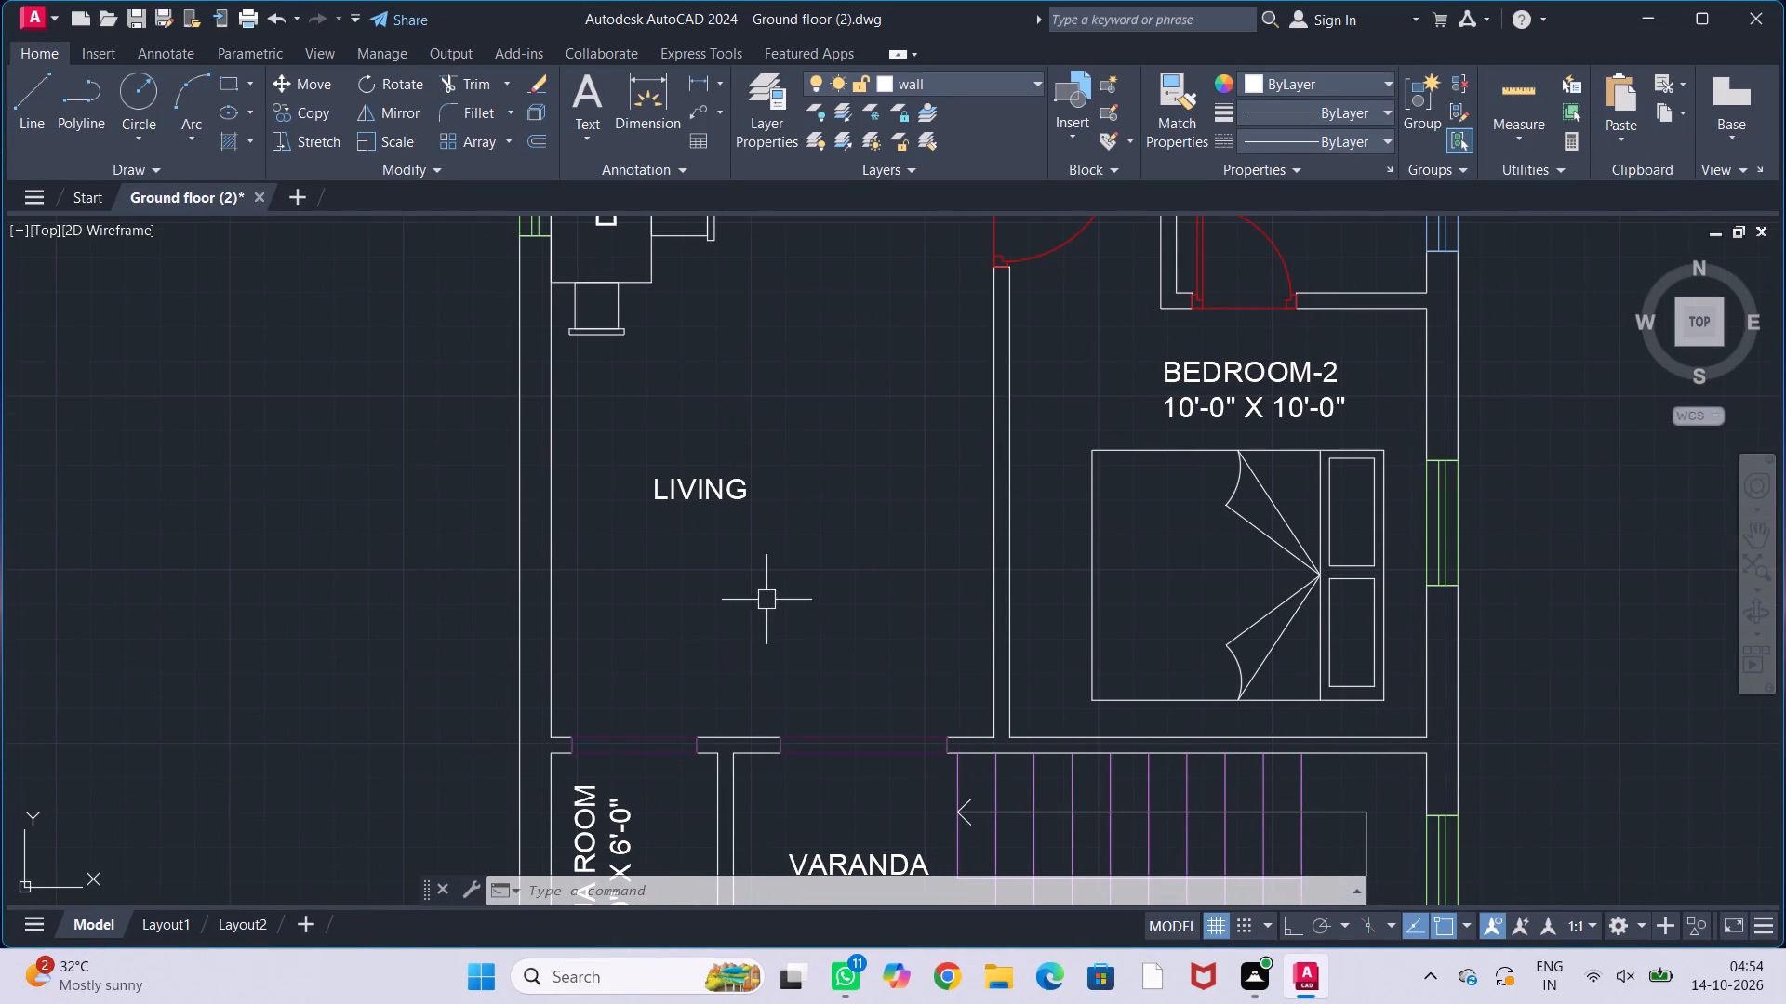
{"action": "middle_click_drag", "start_coordinate": [843, 567], "coordinate": [877, 538]}
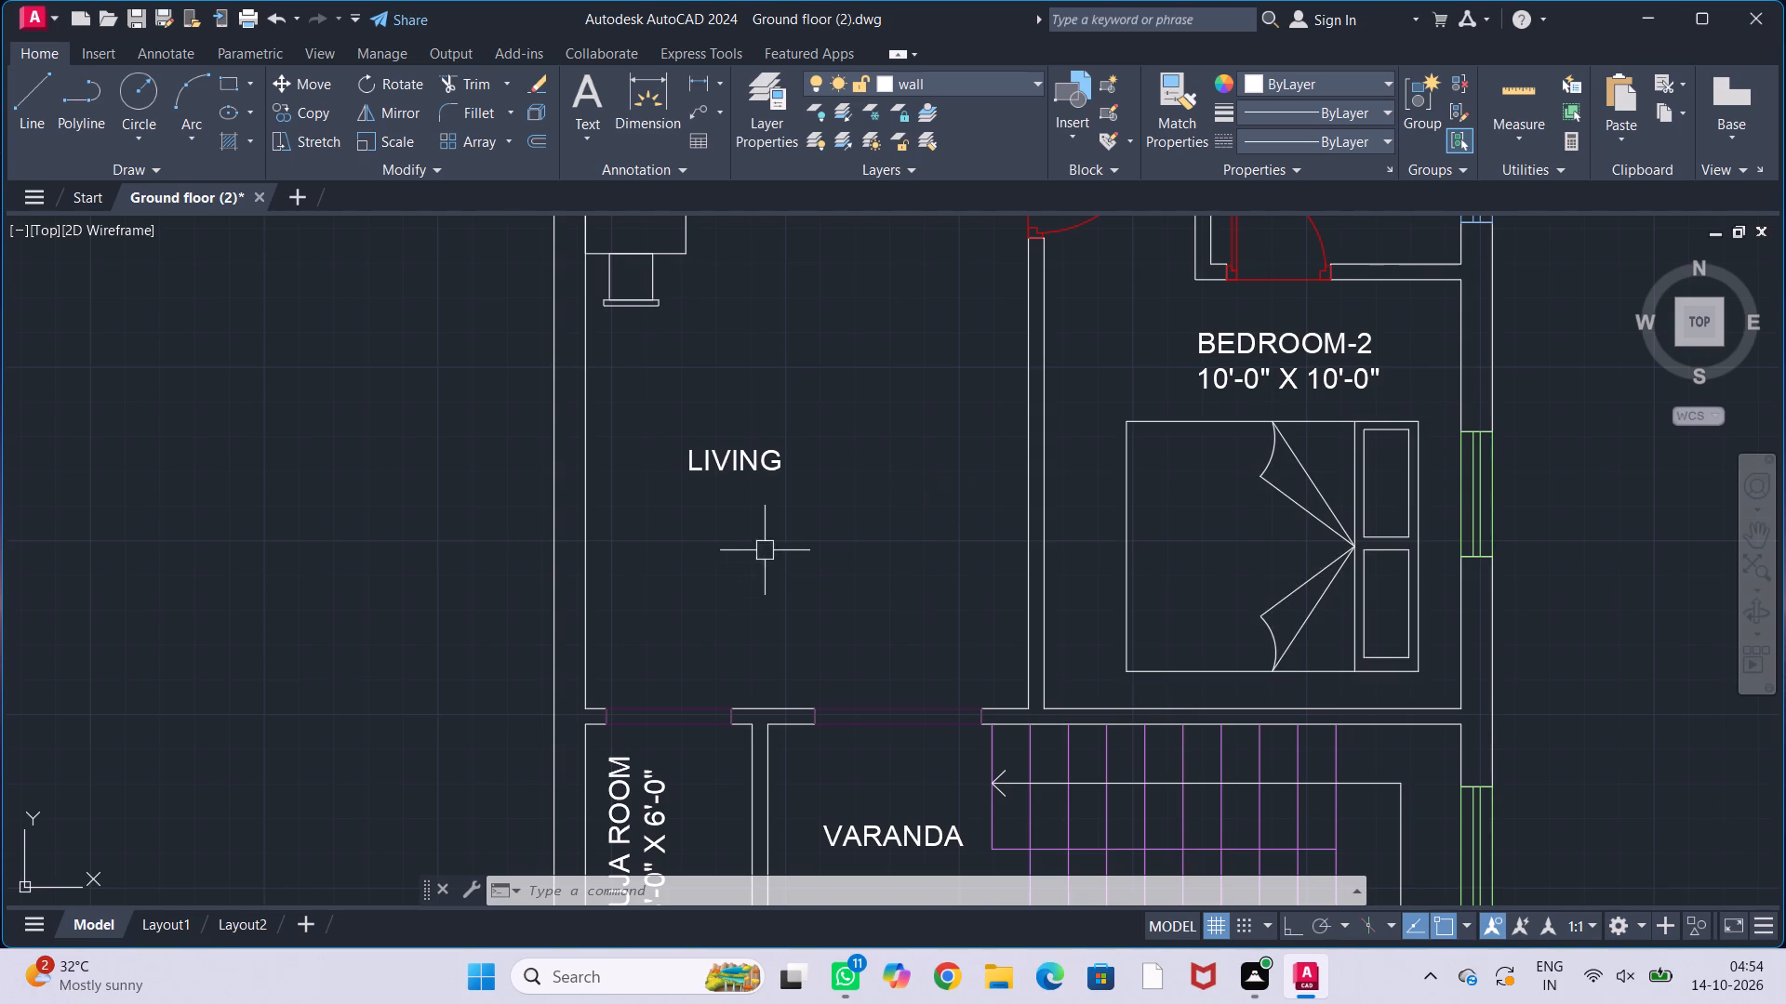
{"action": "middle_click_drag", "start_coordinate": [799, 543], "coordinate": [802, 559]}
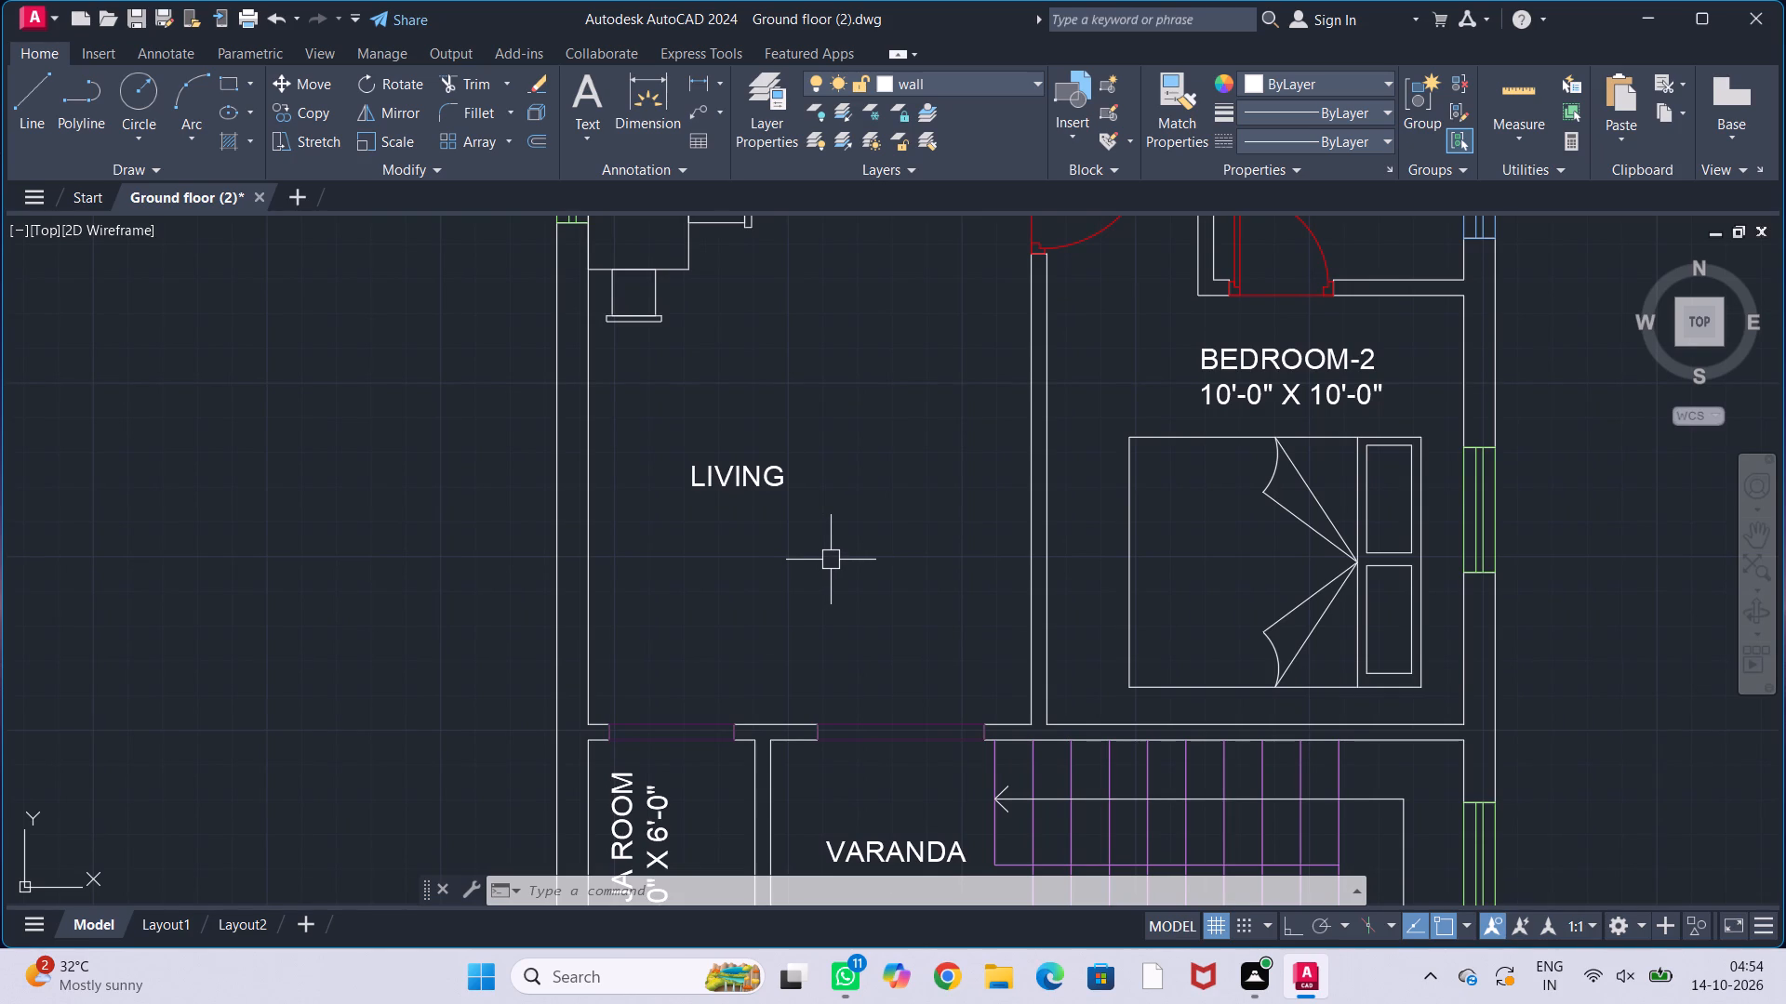
{"action": "middle_click_drag", "start_coordinate": [830, 535], "coordinate": [817, 527]}
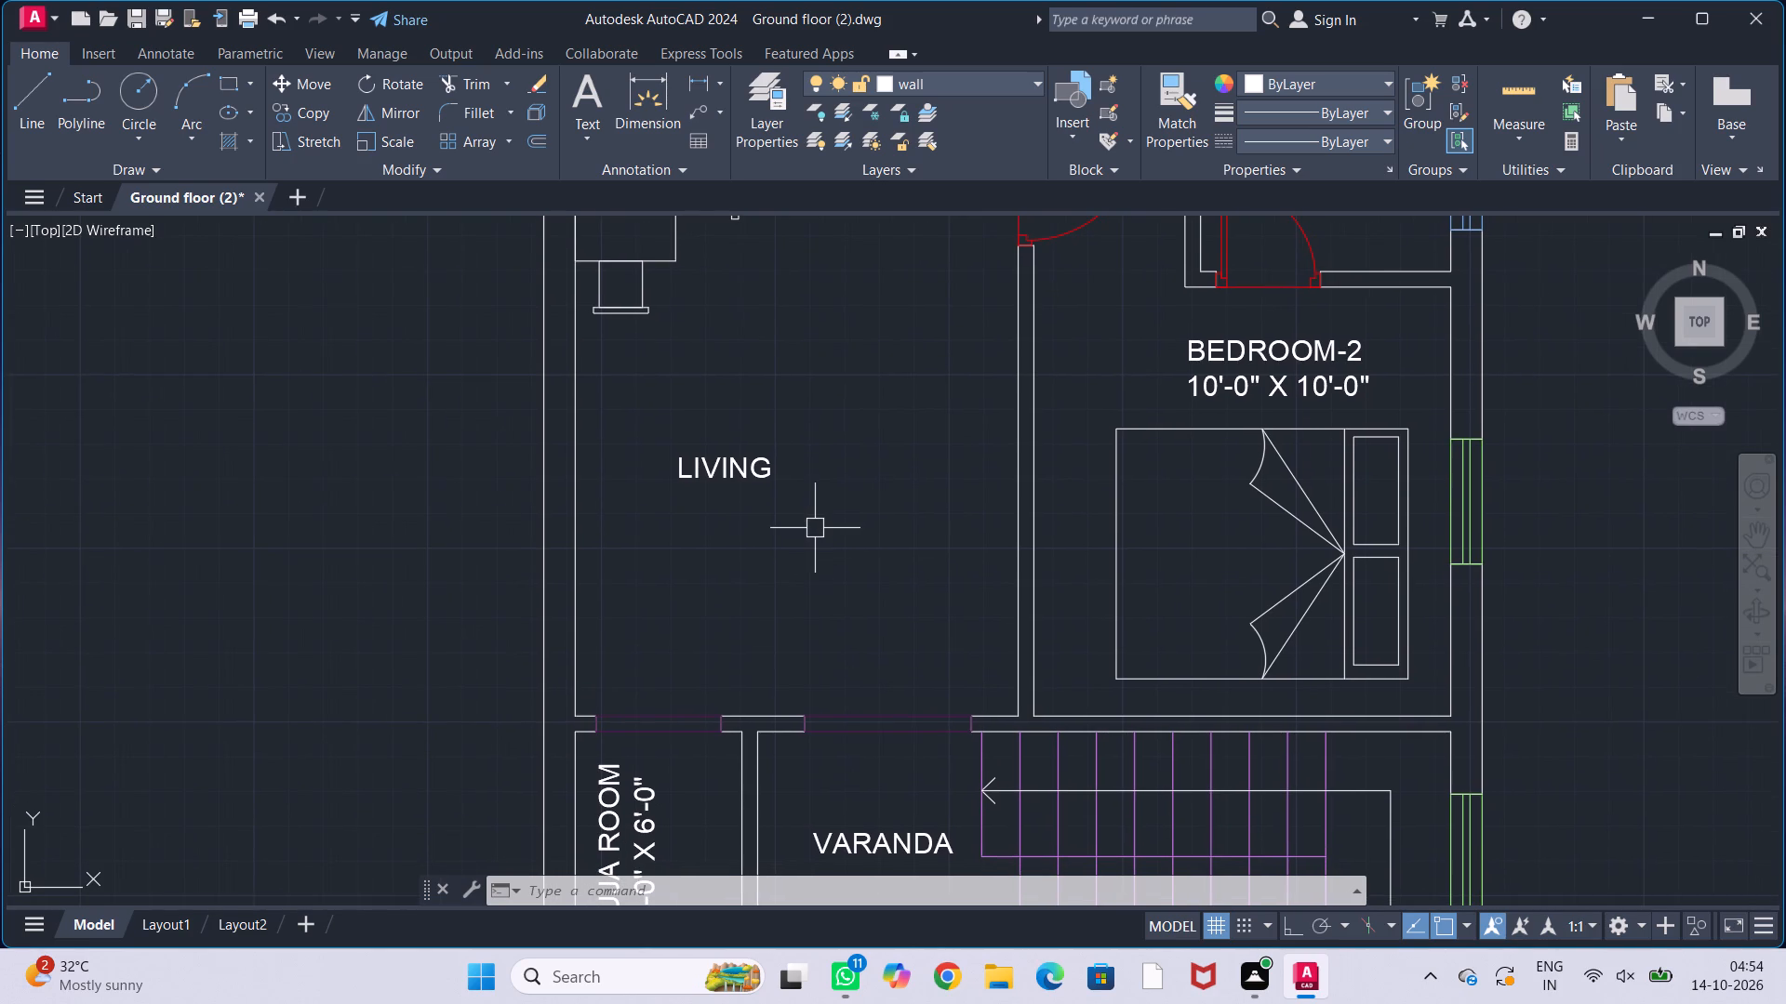
{"action": "type", "text": "rec"}
{"action": "key", "text": "Return"}
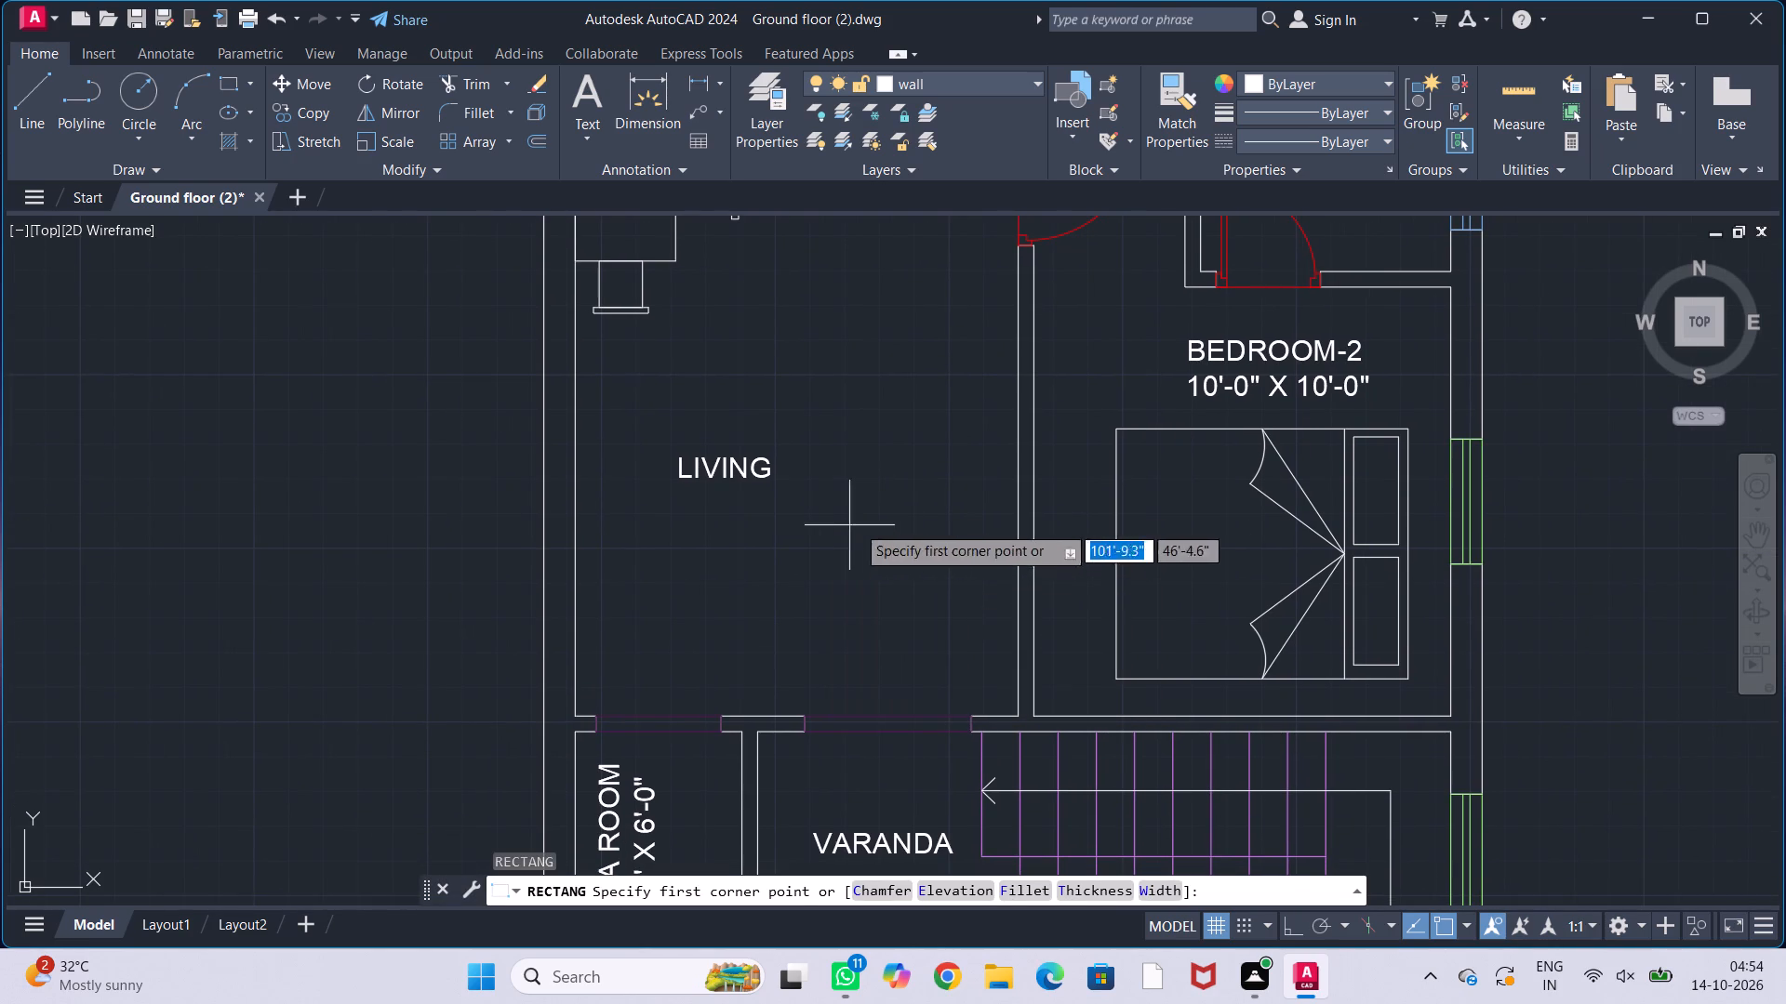
{"action": "left_click", "coordinate": [1016, 342]}
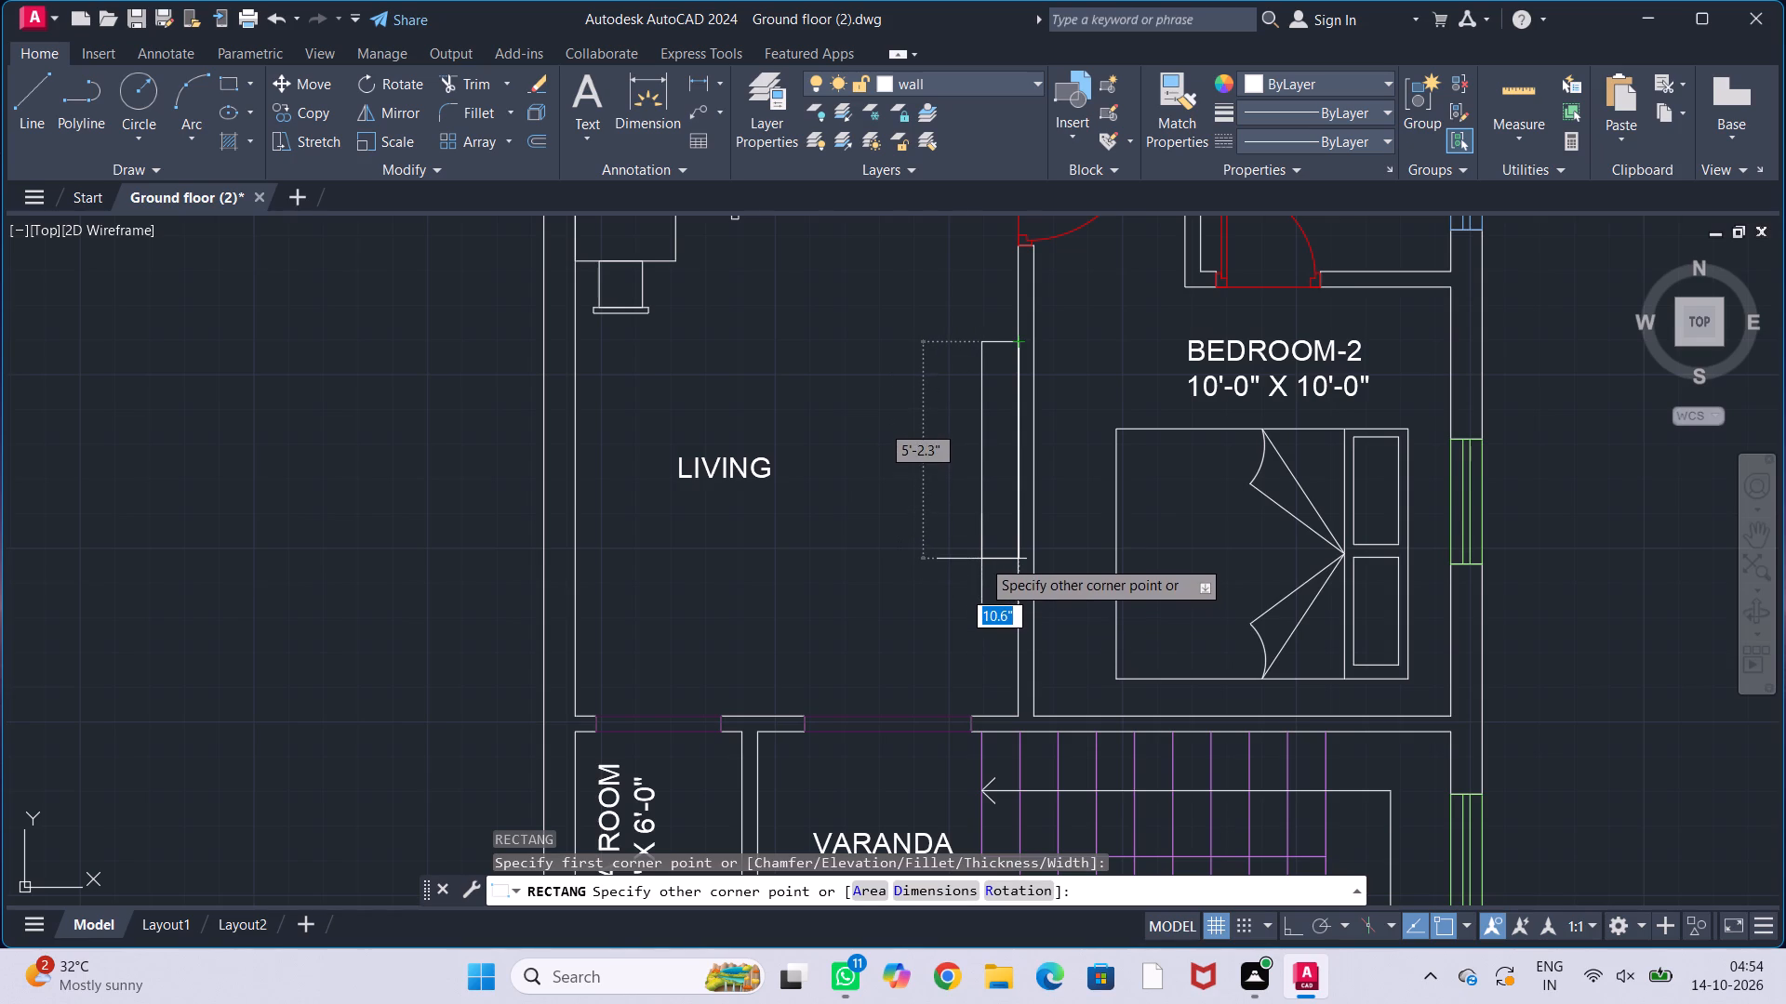
{"action": "left_click", "coordinate": [981, 559]}
{"action": "middle_click_drag", "start_coordinate": [915, 559], "coordinate": [860, 567]}
{"action": "middle_click_drag", "start_coordinate": [882, 500], "coordinate": [880, 531]}
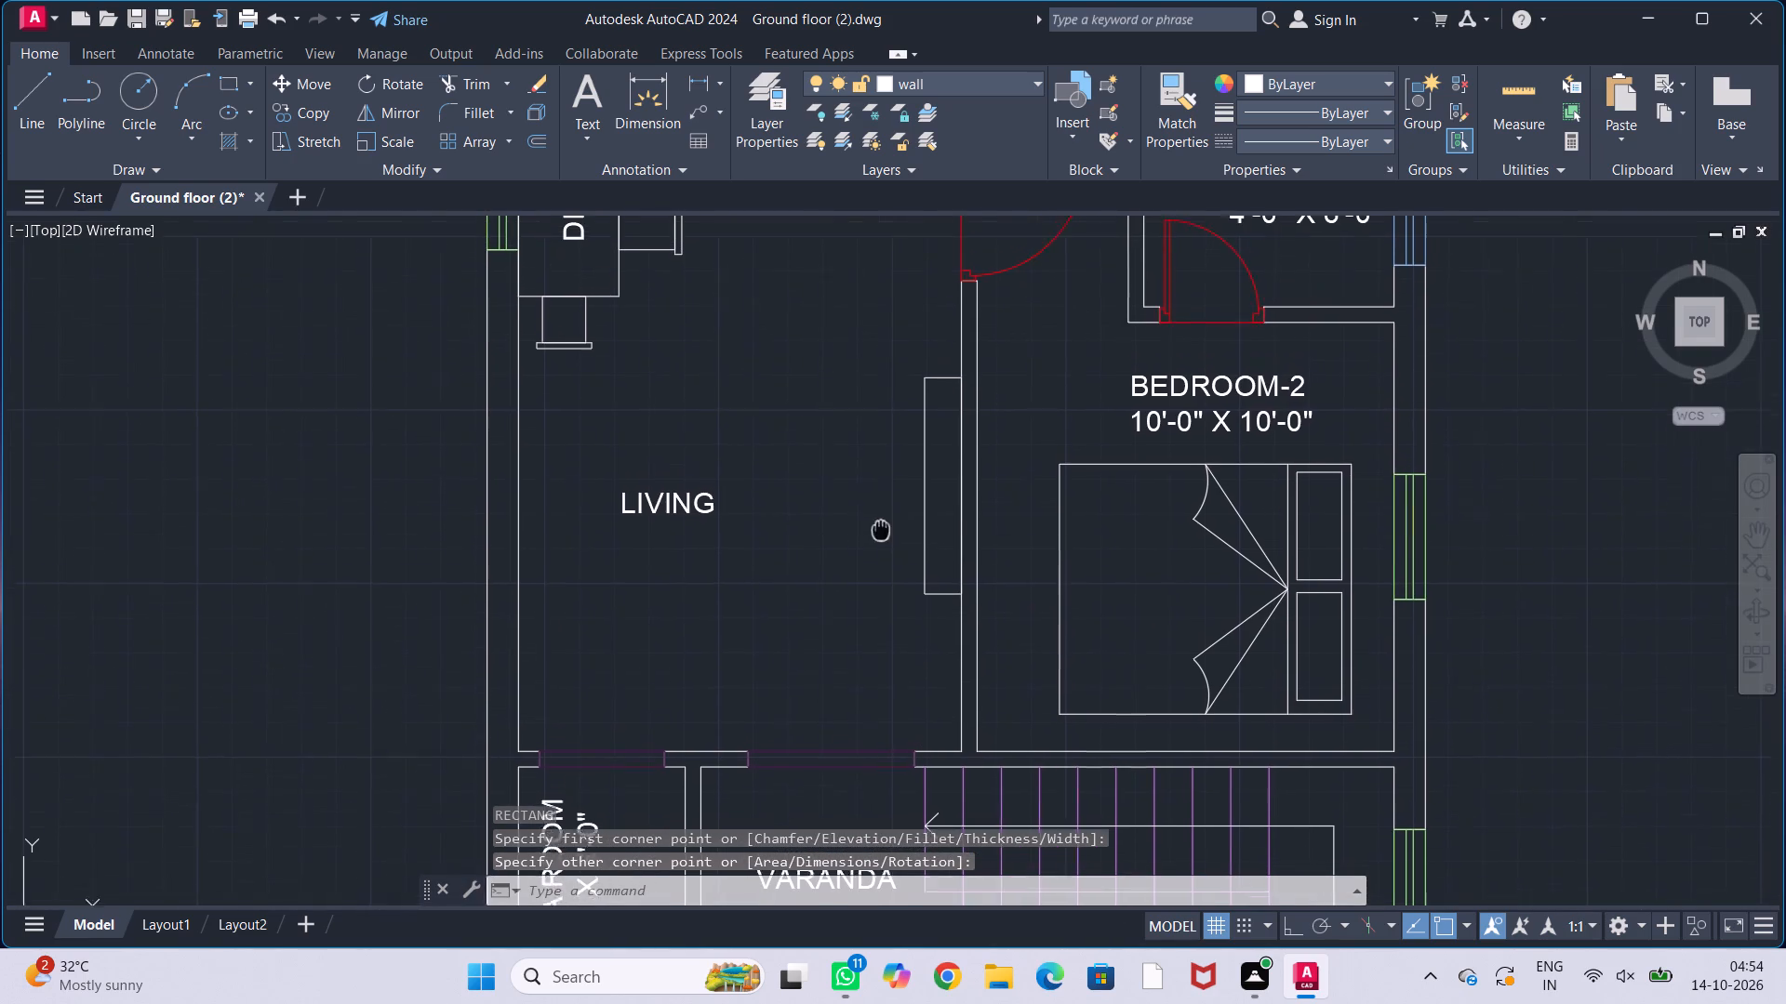
{"action": "middle_click_drag", "start_coordinate": [880, 531], "coordinate": [878, 533]}
{"action": "key", "text": "Escape"}
{"action": "key", "text": "Escape"}
{"action": "key", "text": "Escape"}
{"action": "key", "text": "Escape"}
Move the sofa back rectangle a short distance straight down along the BEDROOM-2 wall.
{"action": "middle_click_drag", "start_coordinate": [792, 495], "coordinate": [822, 522]}
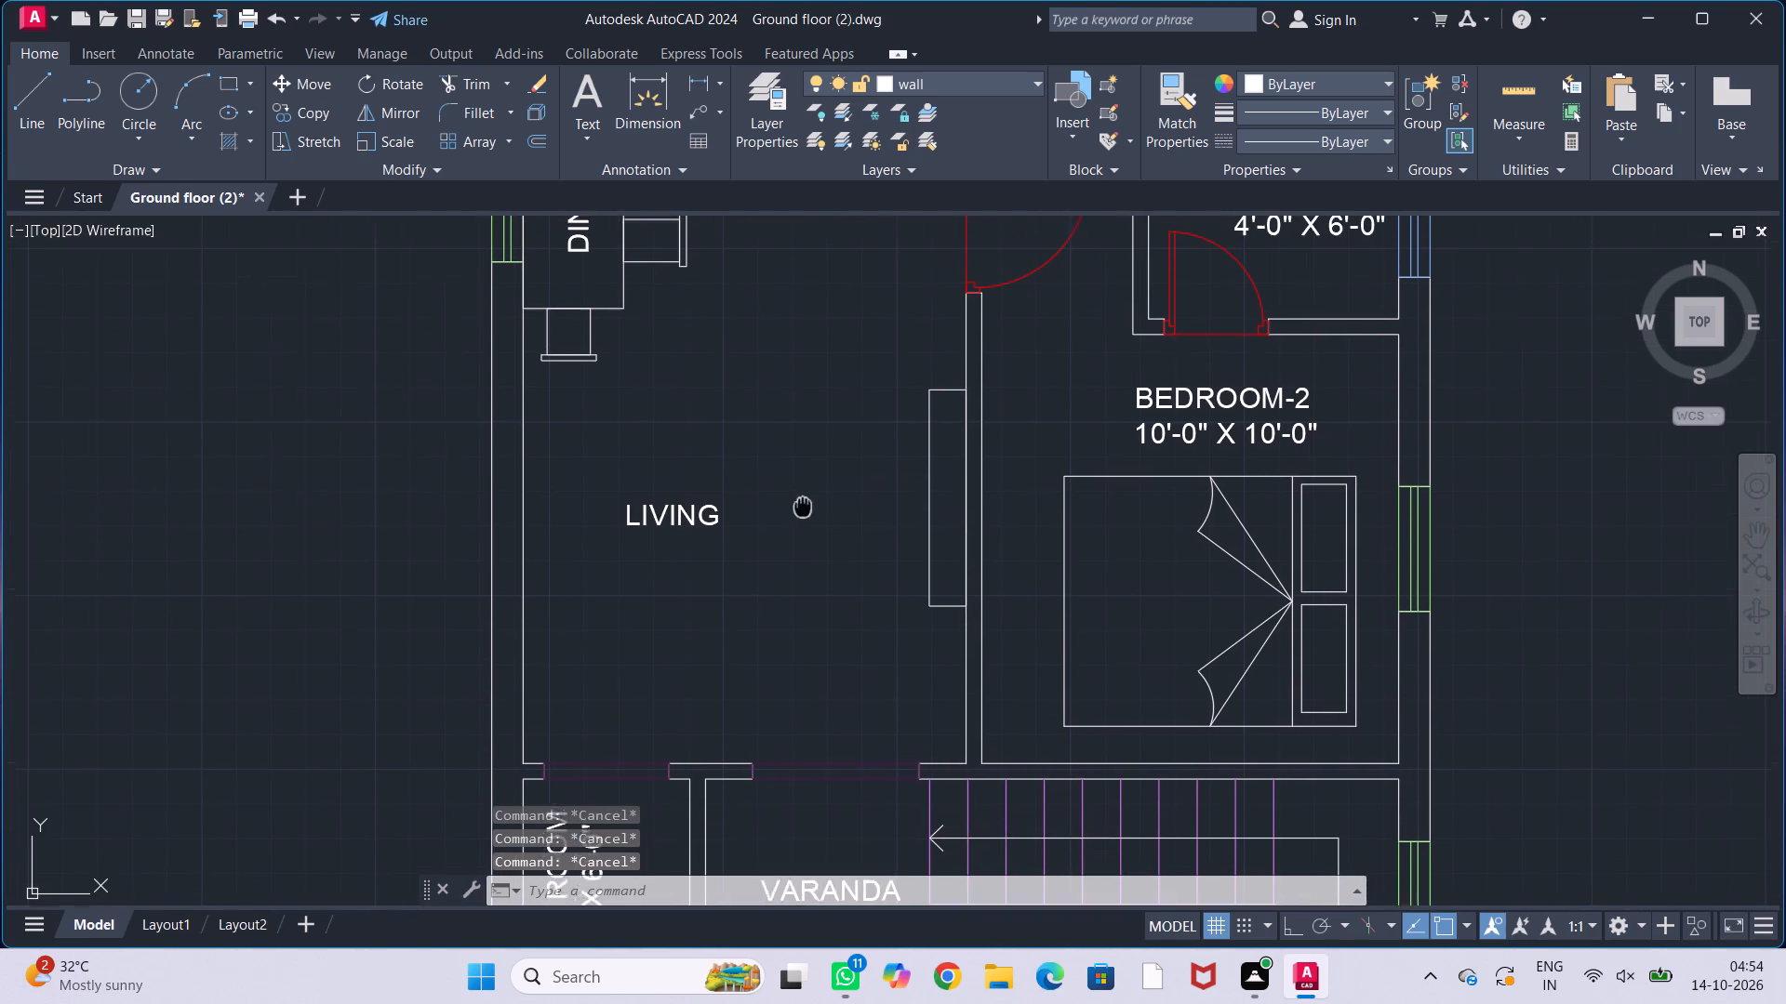
{"action": "middle_click_drag", "start_coordinate": [822, 522], "coordinate": [827, 526]}
{"action": "middle_click_drag", "start_coordinate": [828, 526], "coordinate": [808, 488]}
{"action": "left_click", "coordinate": [953, 598]}
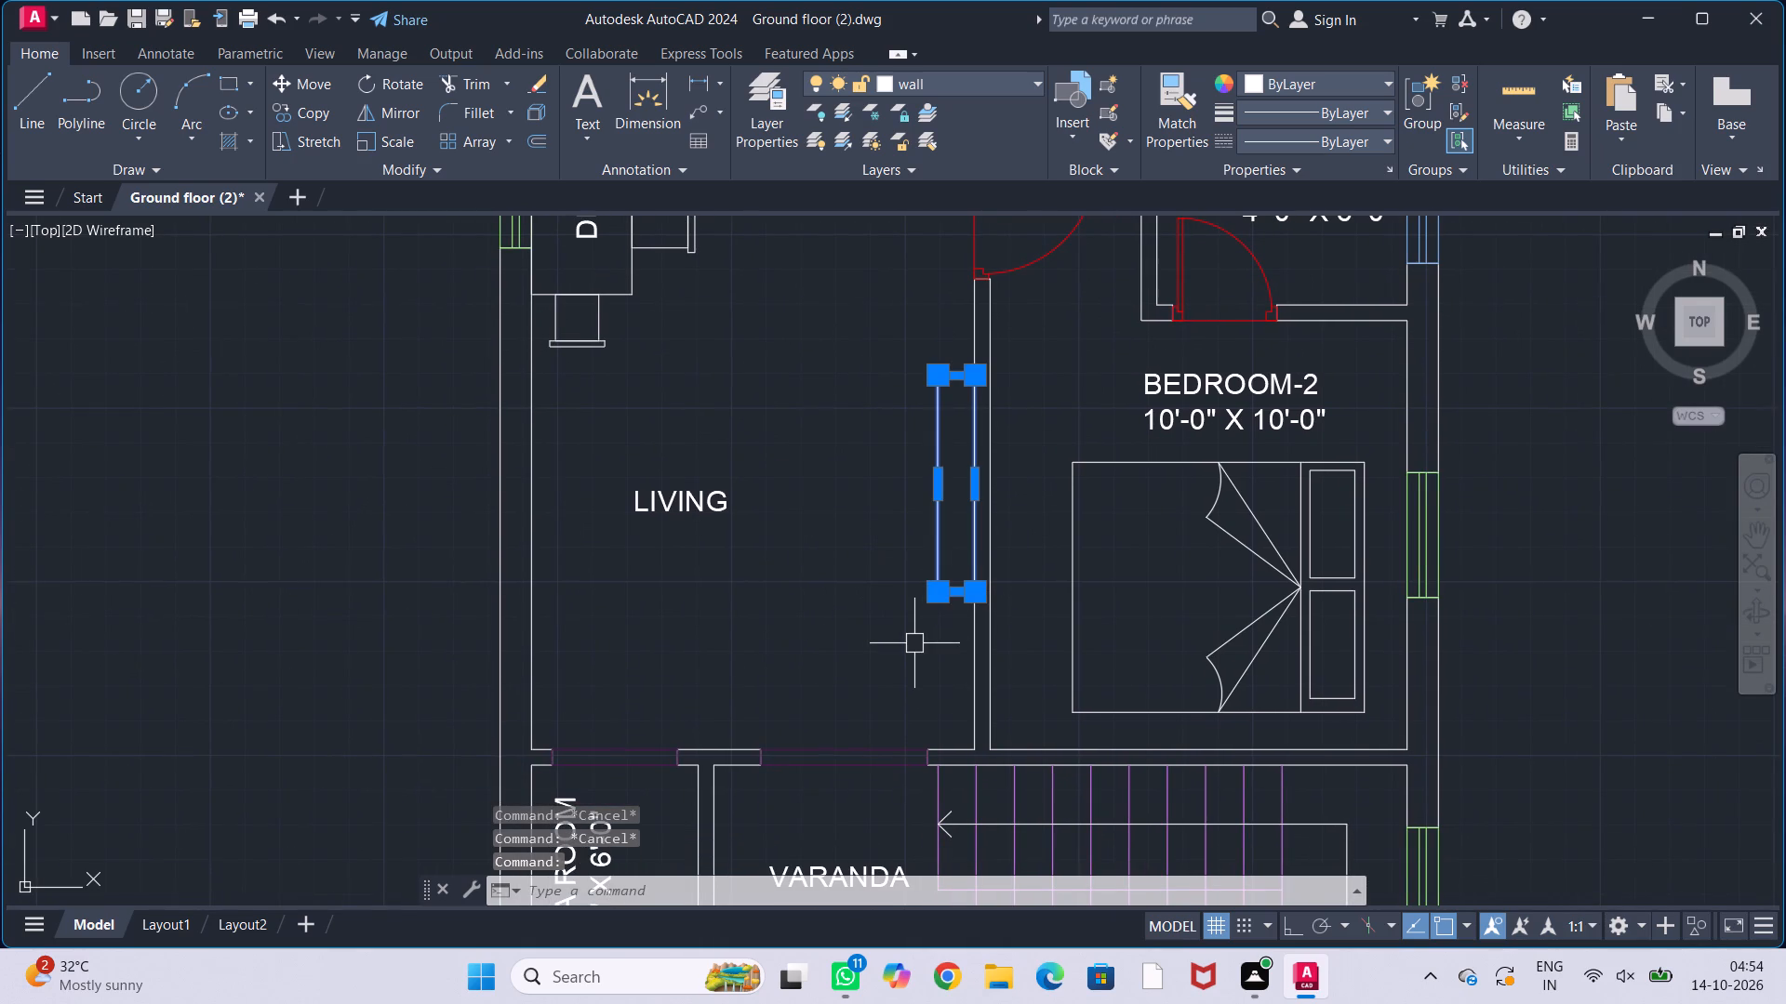
{"action": "key", "text": "m"}
{"action": "key", "text": "Return"}
{"action": "left_click", "coordinate": [957, 597]}
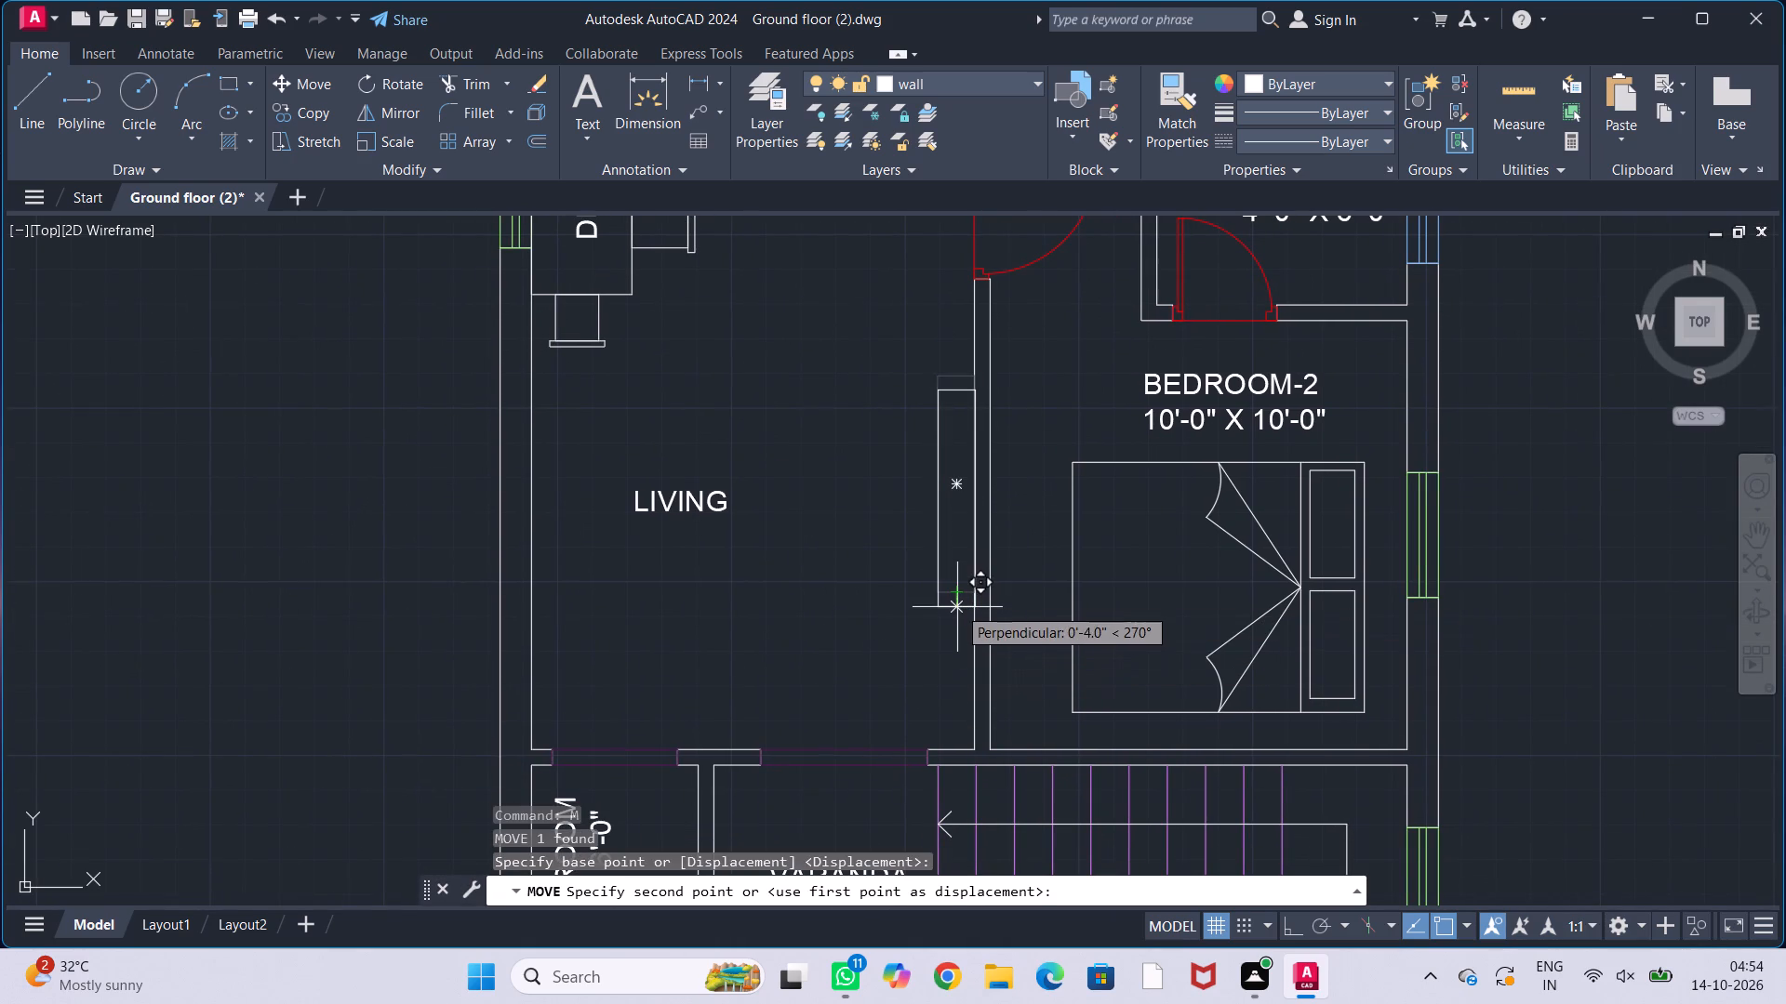
{"action": "left_click", "coordinate": [957, 615]}
{"action": "key", "text": "Escape"}
{"action": "key", "text": "Escape"}
{"action": "key", "text": "Escape"}
{"action": "key", "text": "Escape"}
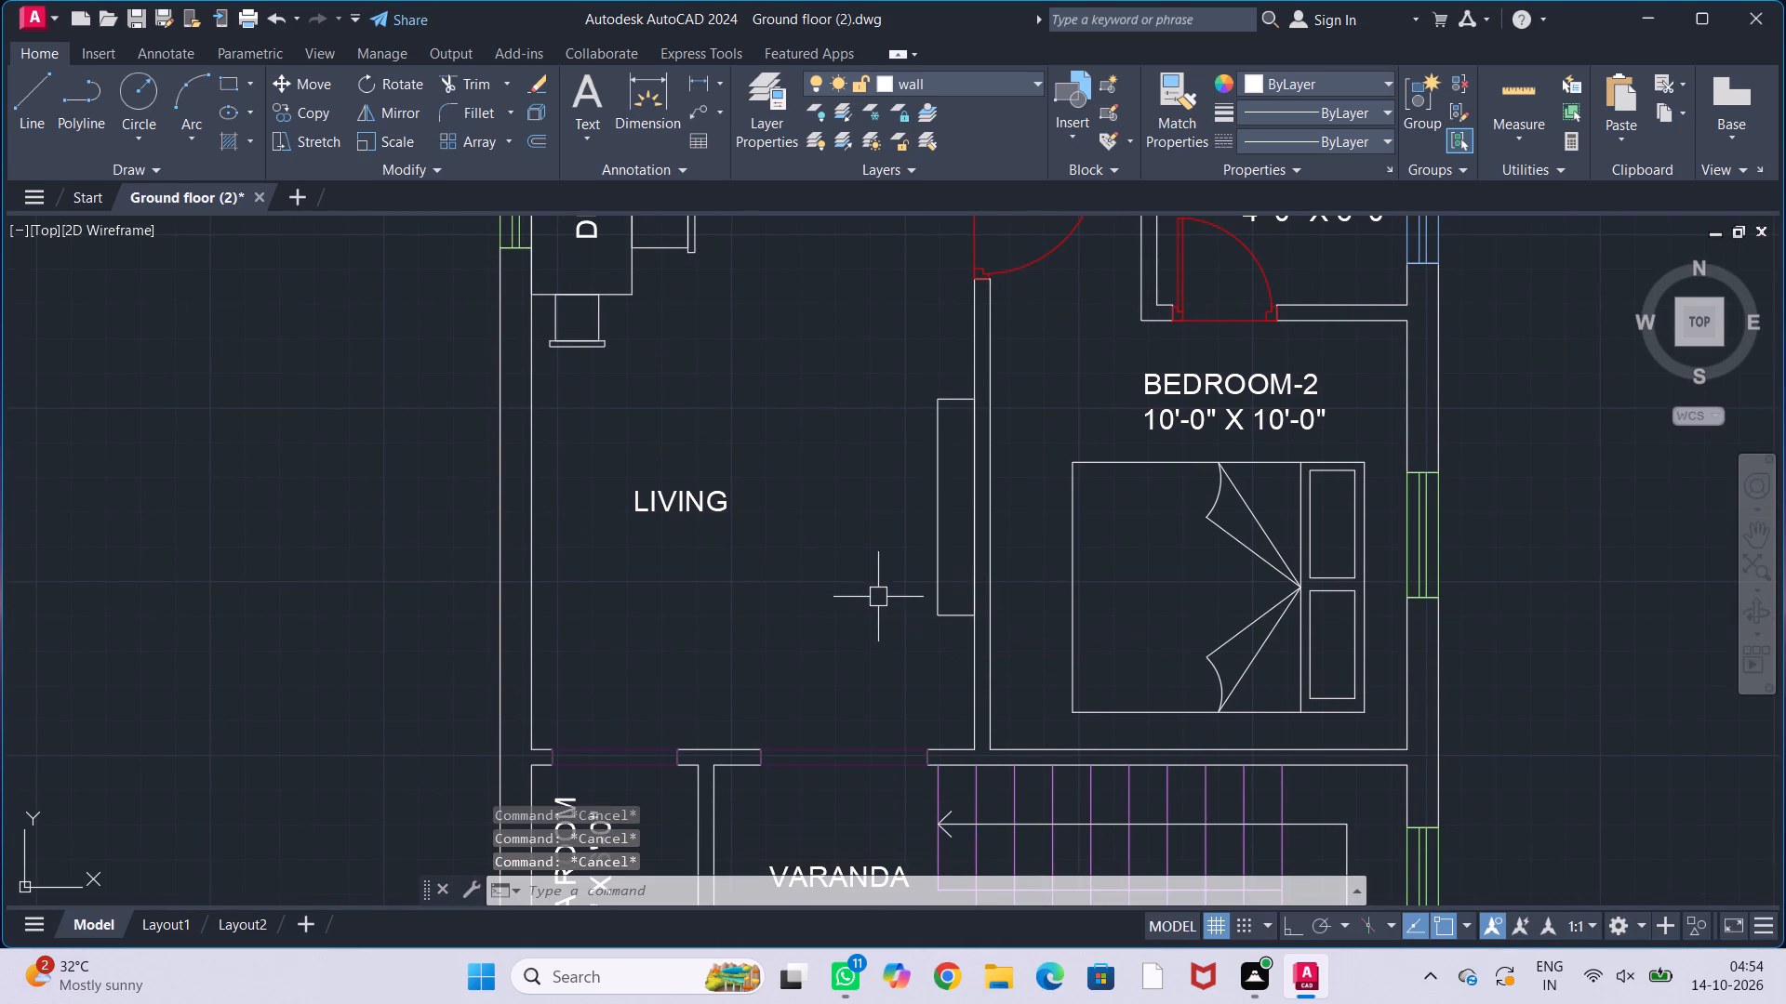
Draw the sofa seat as a rectangle about 1'-11" by 5'-2" along the living-room side of the sofa back.
{"action": "middle_click_drag", "start_coordinate": [870, 588], "coordinate": [871, 621]}
{"action": "middle_click_drag", "start_coordinate": [860, 610], "coordinate": [837, 553]}
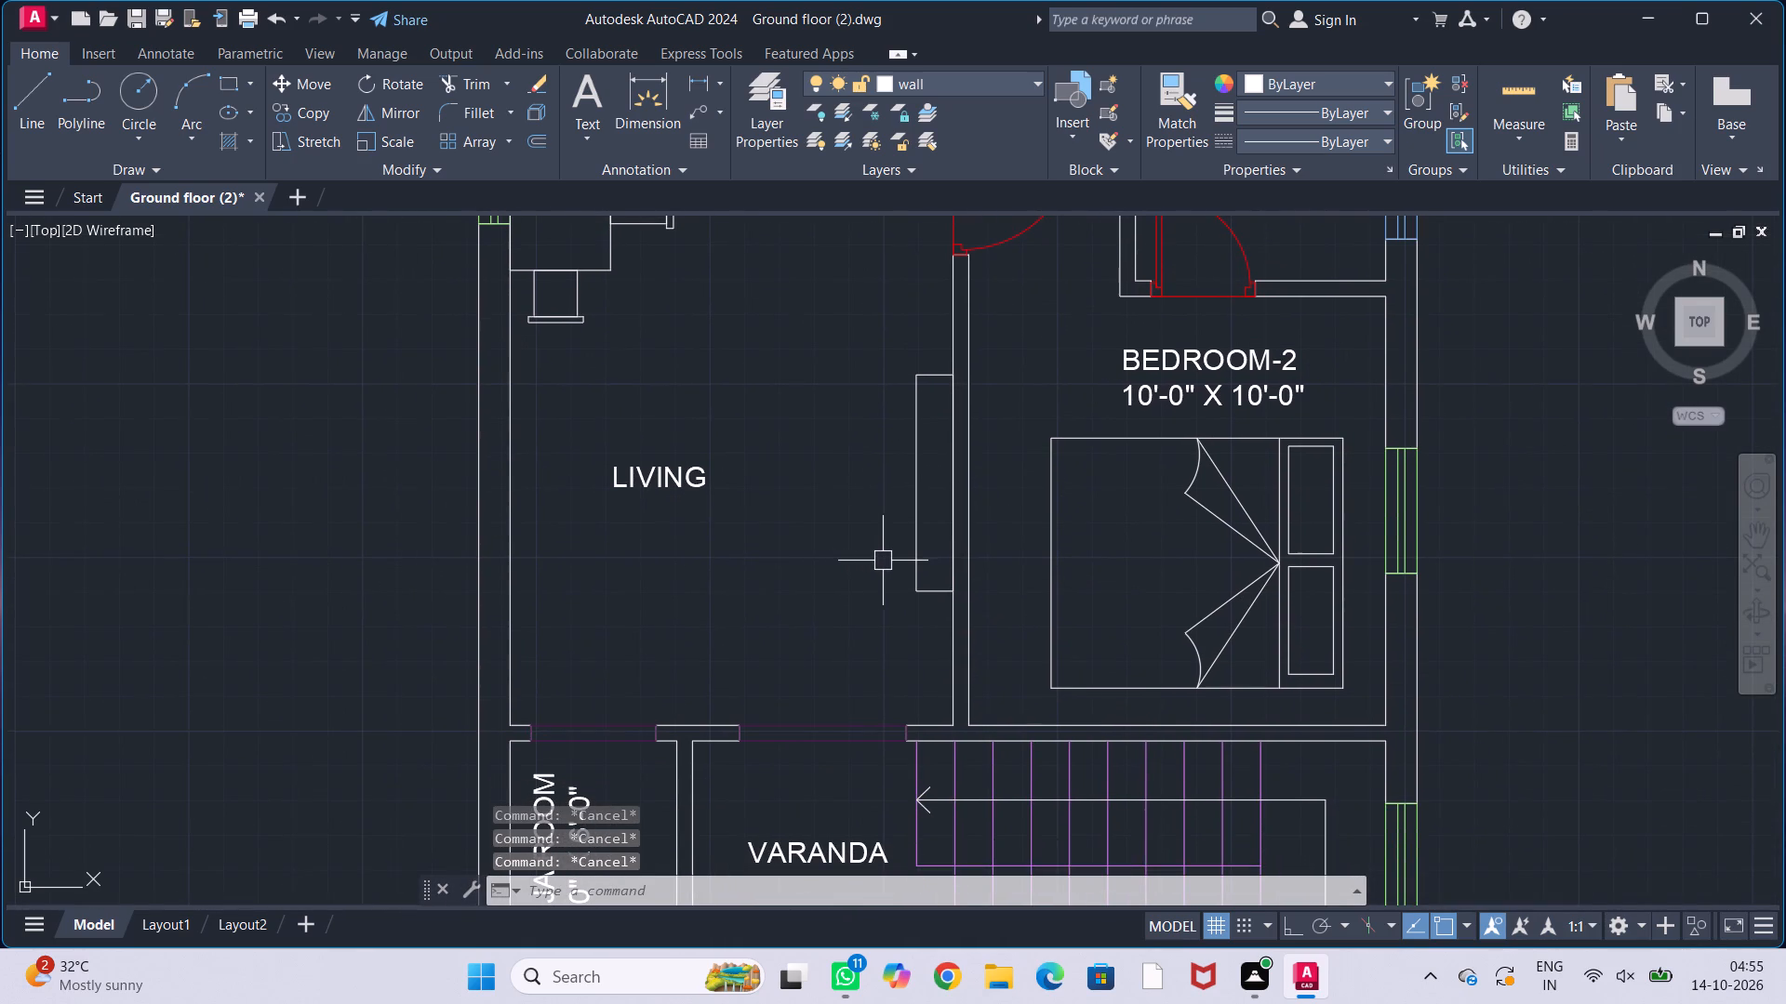
{"action": "type", "text": "rec"}
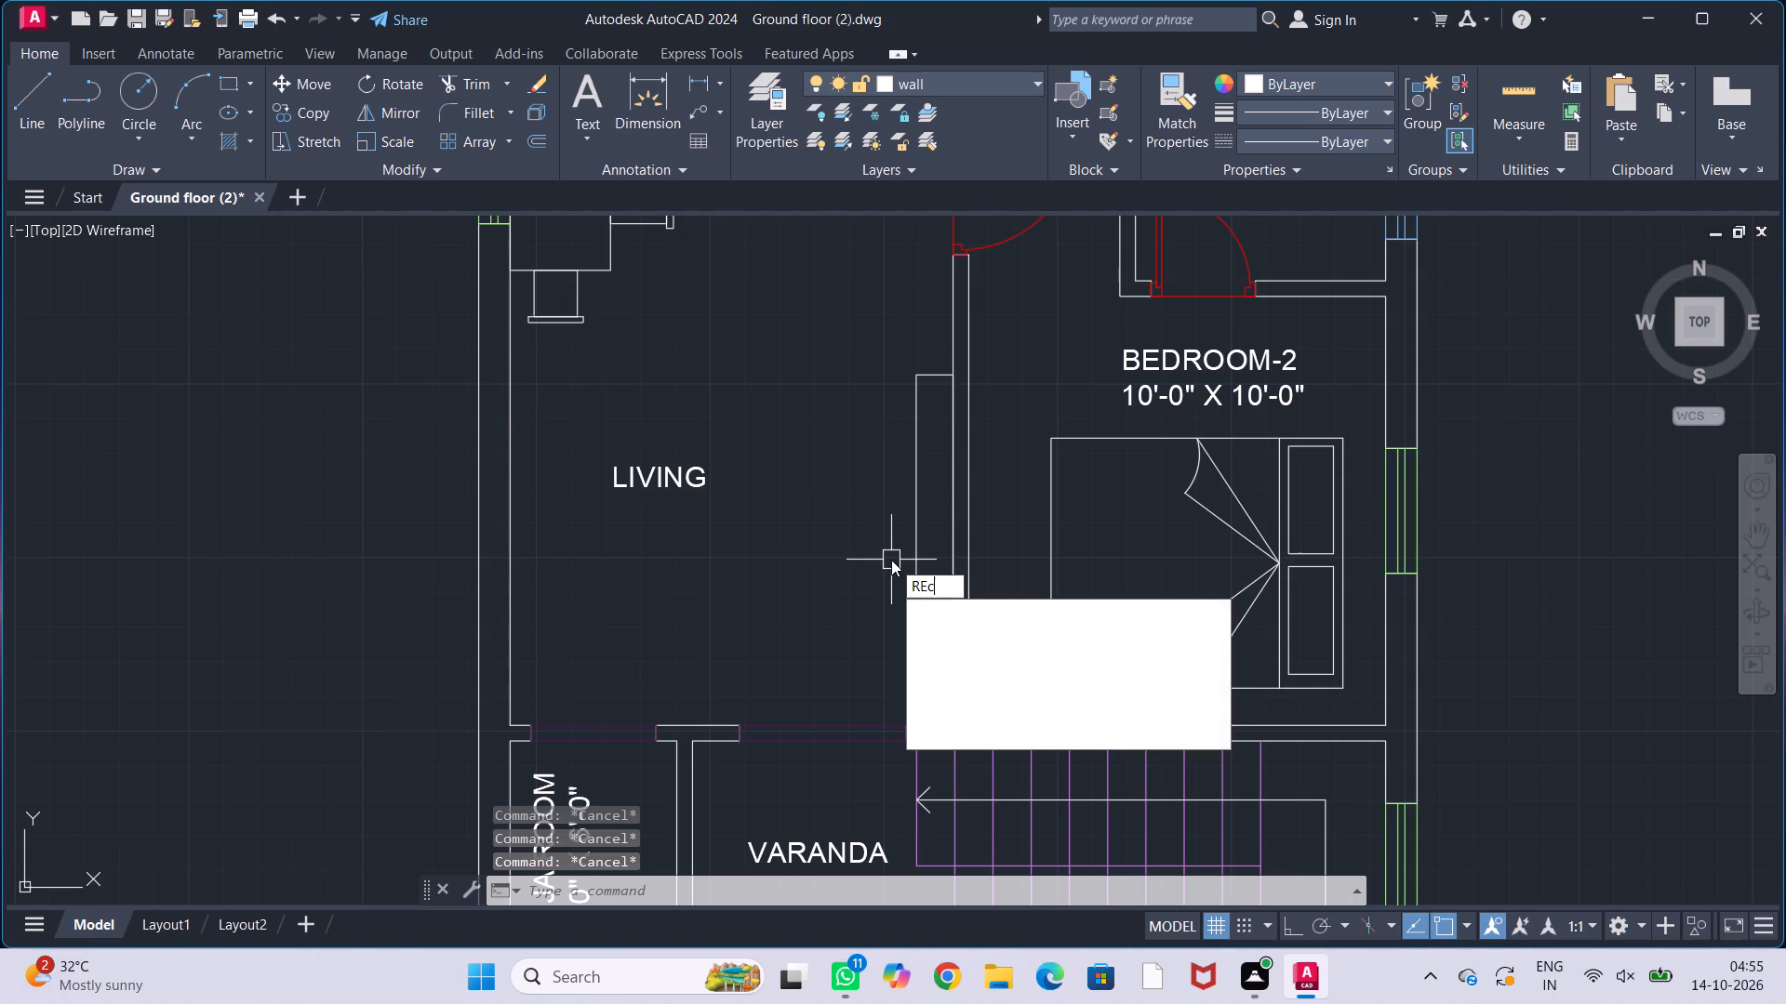
{"action": "key", "text": "Return"}
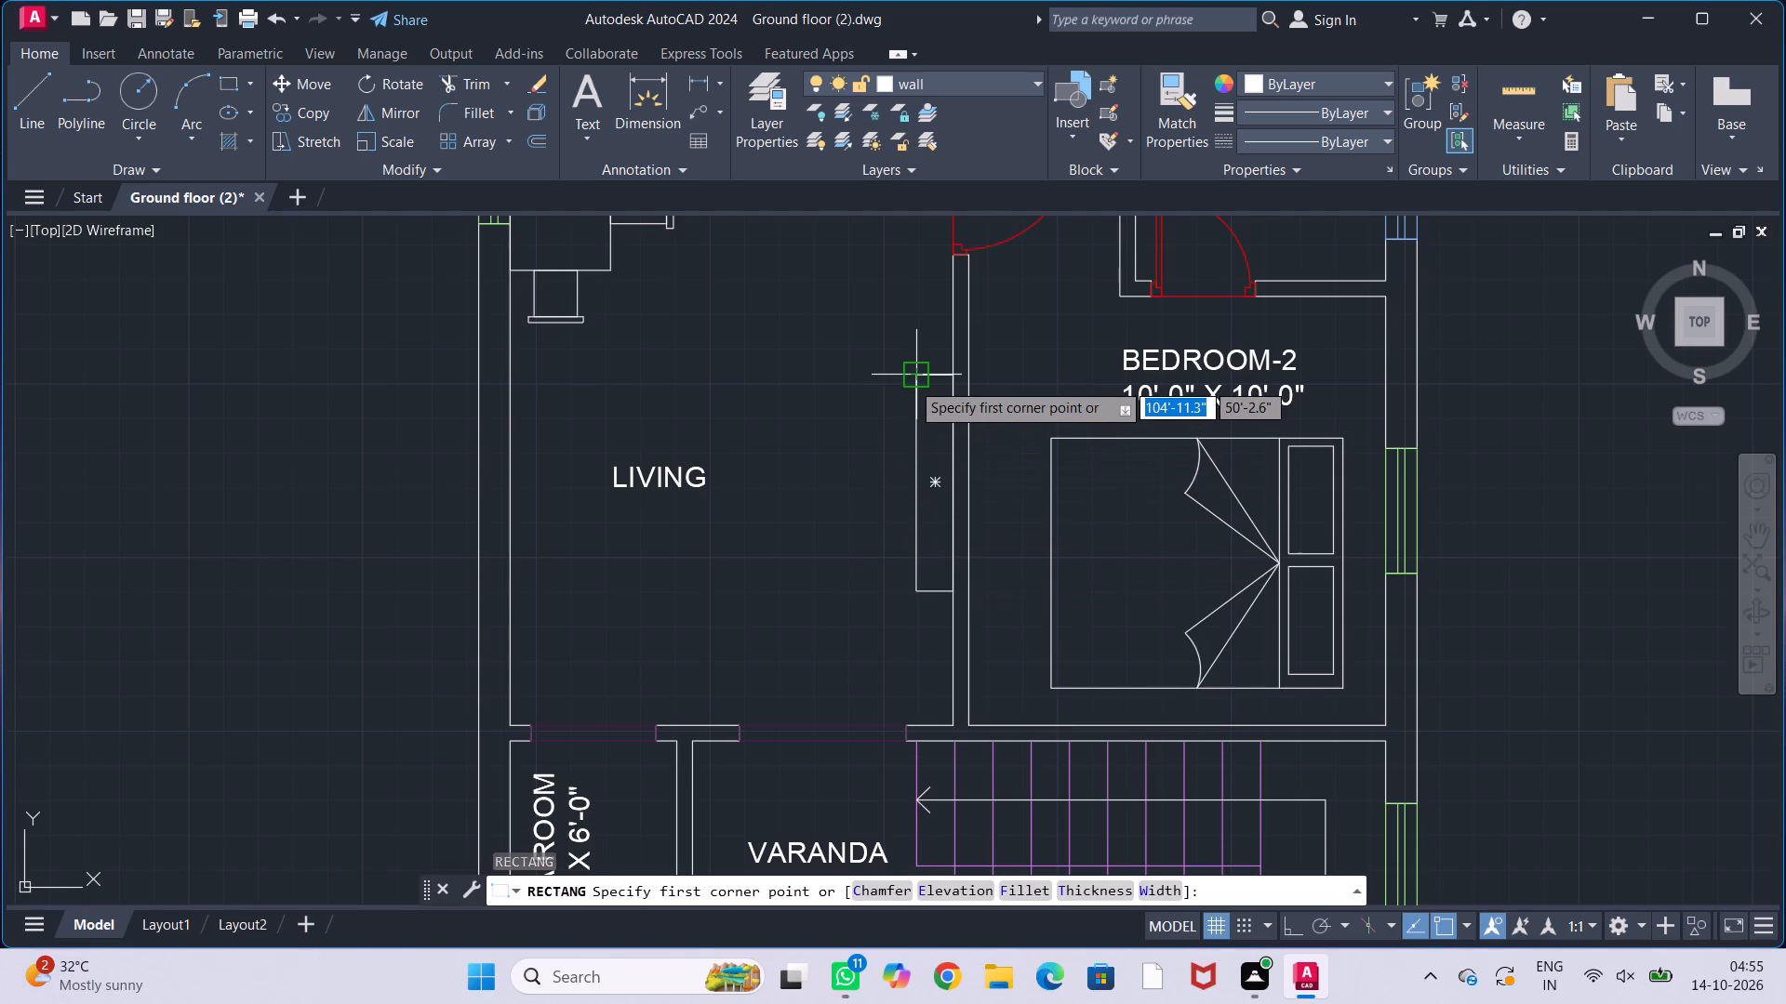
{"action": "left_click", "coordinate": [911, 381]}
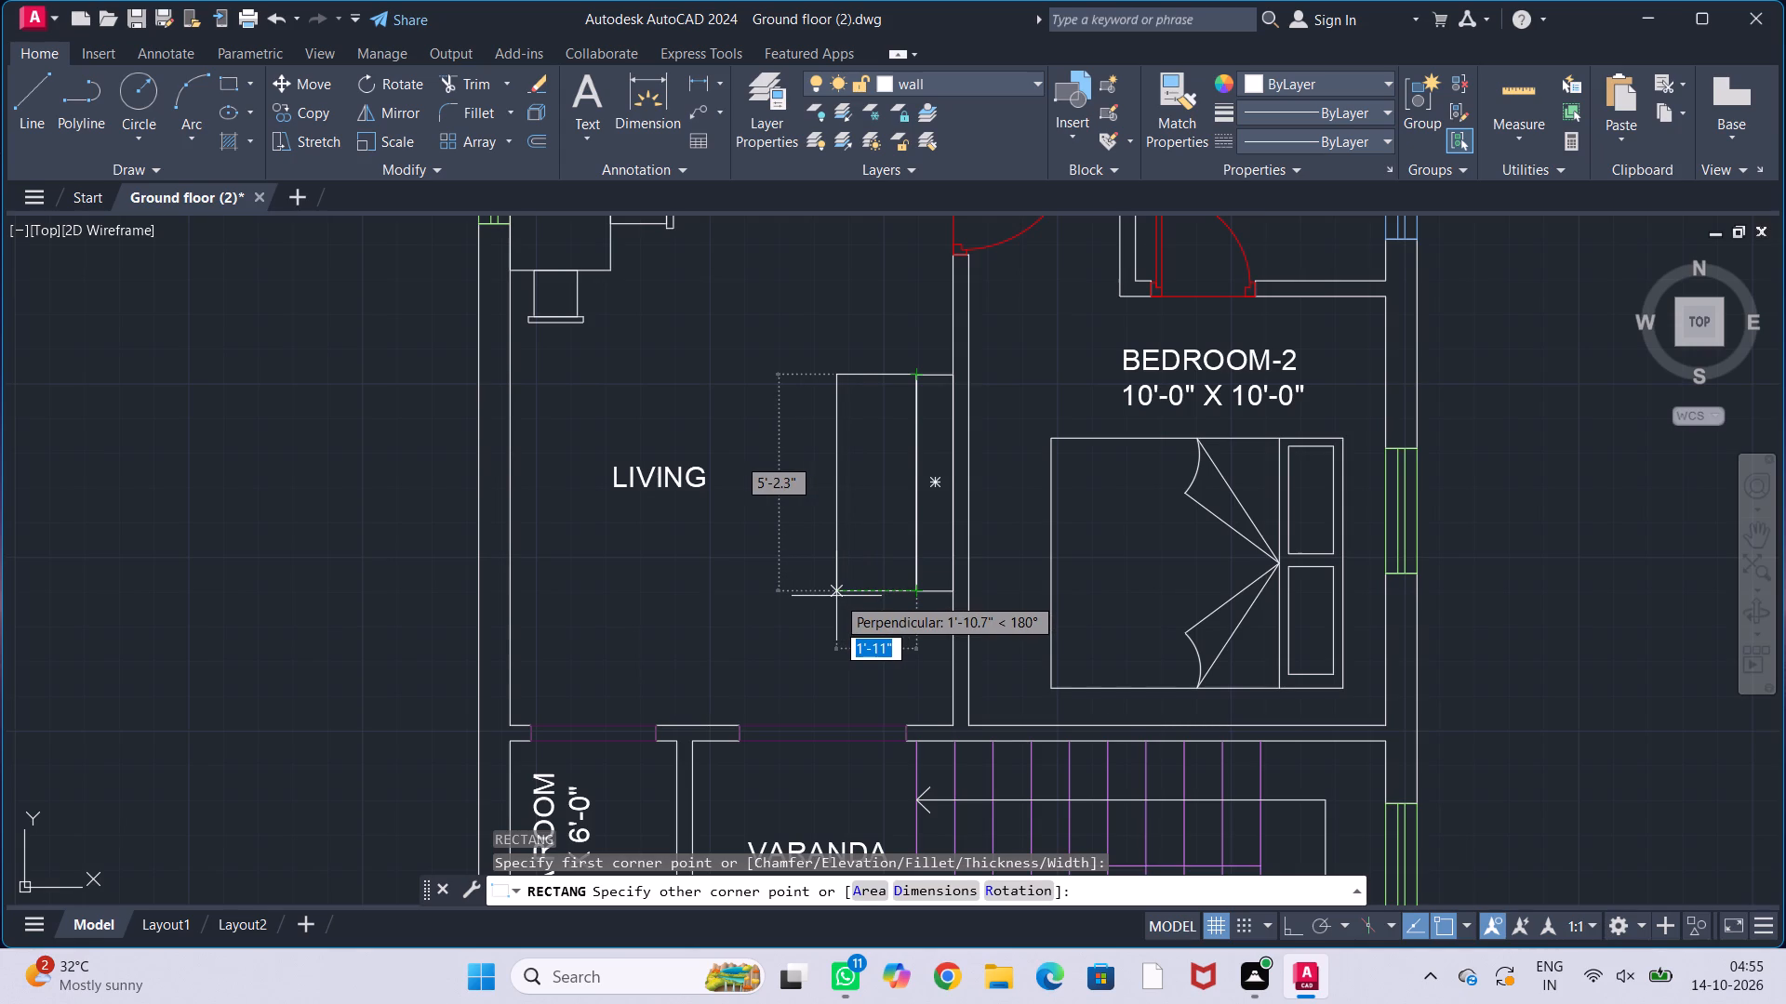
{"action": "left_click", "coordinate": [836, 596]}
{"action": "key", "text": "Escape"}
{"action": "key", "text": "Escape"}
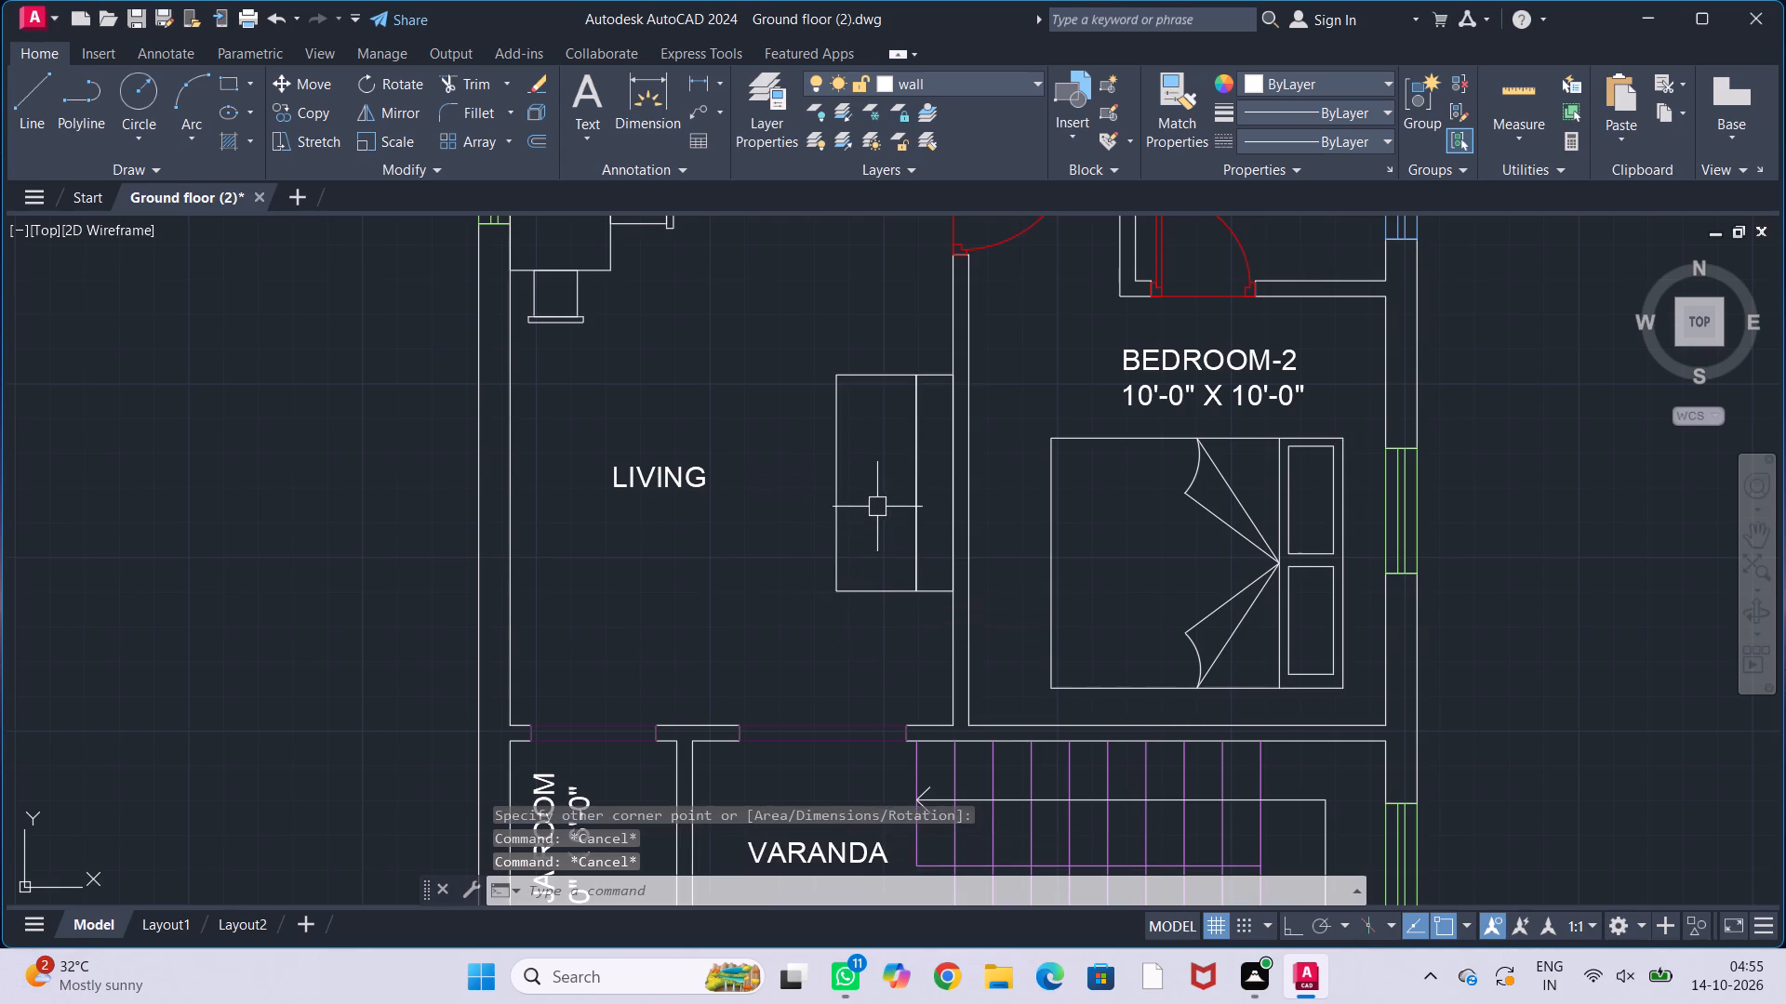
{"action": "key", "text": "Escape"}
{"action": "key", "text": "Escape"}
Draw a horizontal line between the midpoints of the sofa seat's long sides, splitting it into two cushions.
{"action": "key", "text": "l"}
{"action": "key", "text": "Return"}
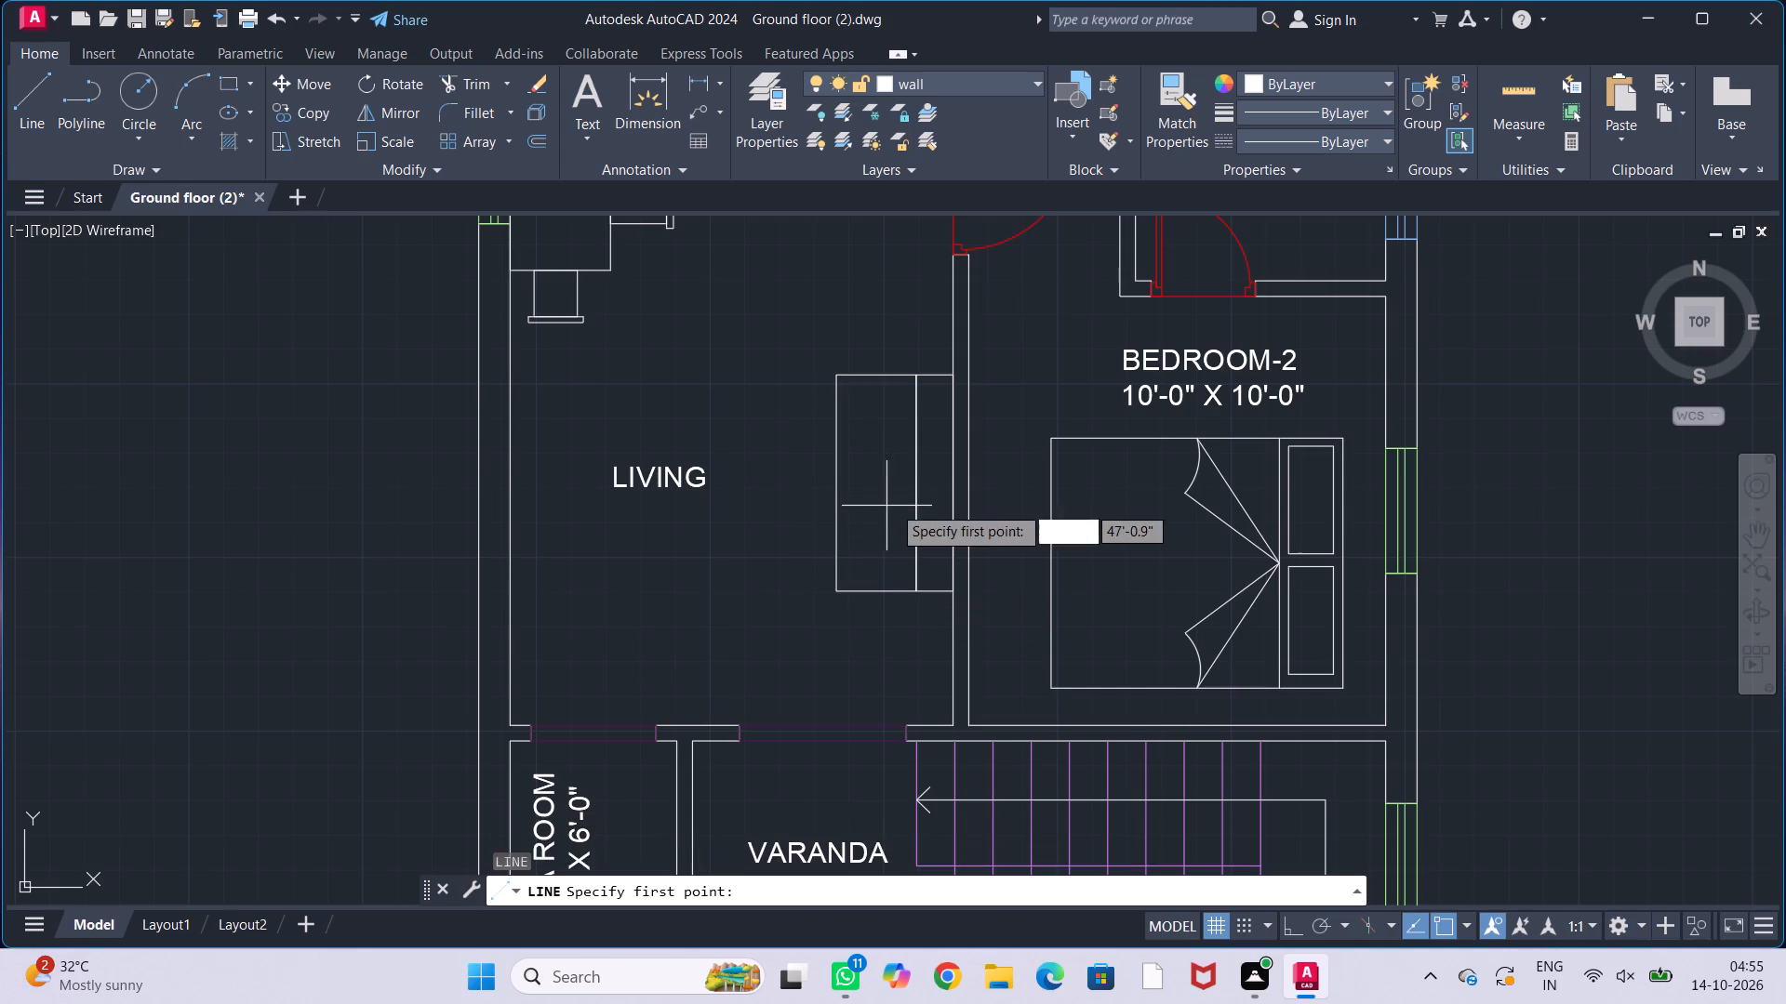
{"action": "left_click", "coordinate": [913, 482]}
{"action": "left_click", "coordinate": [838, 484]}
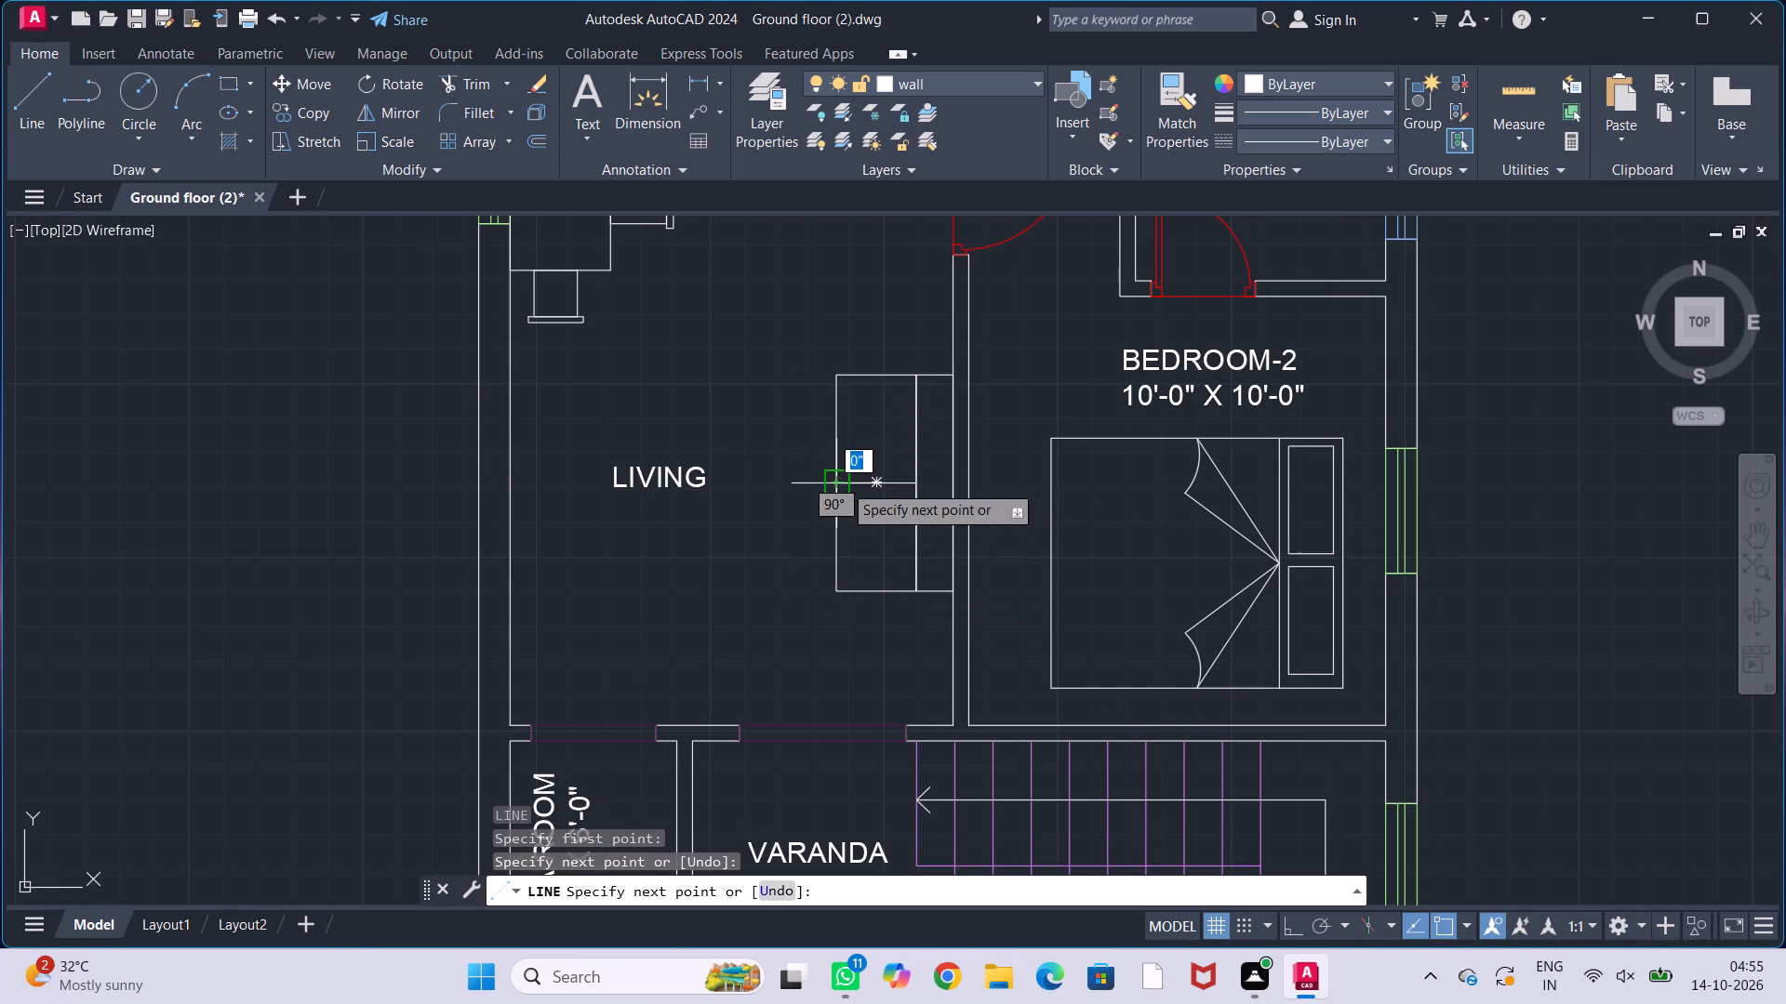
{"action": "key", "text": "Escape"}
{"action": "key", "text": "Escape"}
{"action": "key", "text": "Escape"}
Draw a narrow armrest rectangle on the sofa's upper edge, spanning most of the seat and part of the back.
{"action": "middle_click_drag", "start_coordinate": [876, 443], "coordinate": [864, 470]}
{"action": "type", "text": "rec"}
{"action": "key", "text": "Return"}
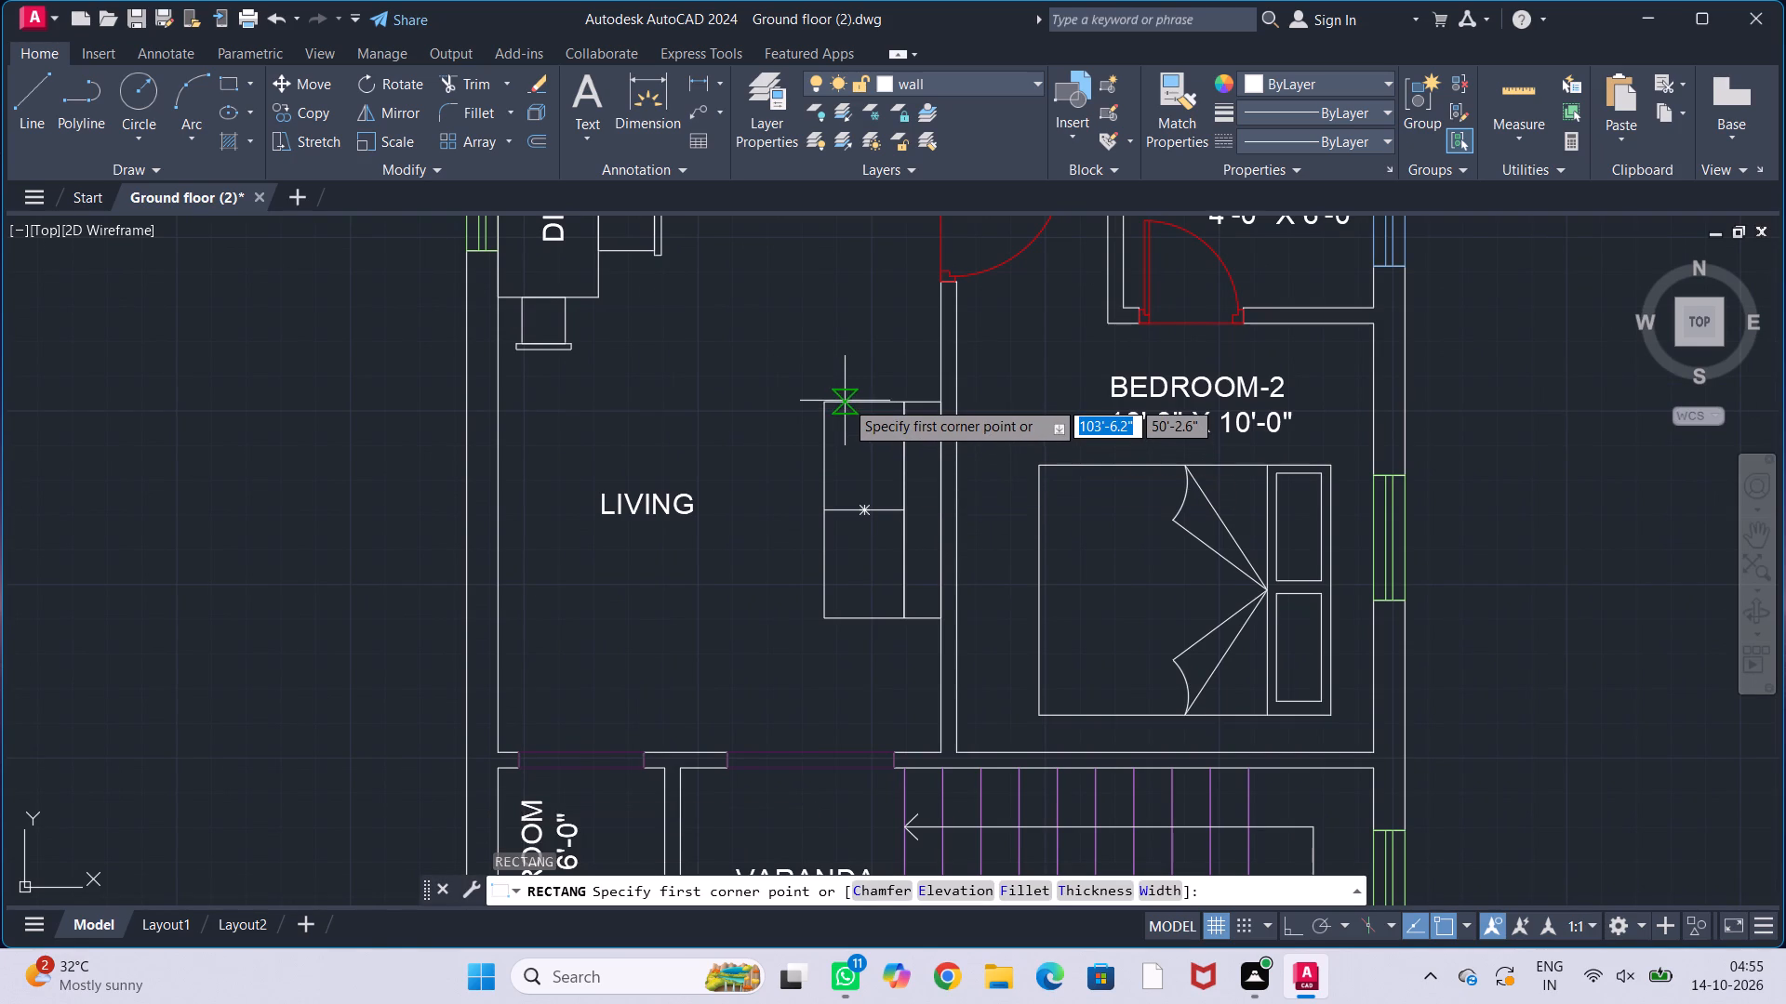
{"action": "scroll", "coordinate": [841, 403], "scroll_direction": "up", "scroll_amount": 3}
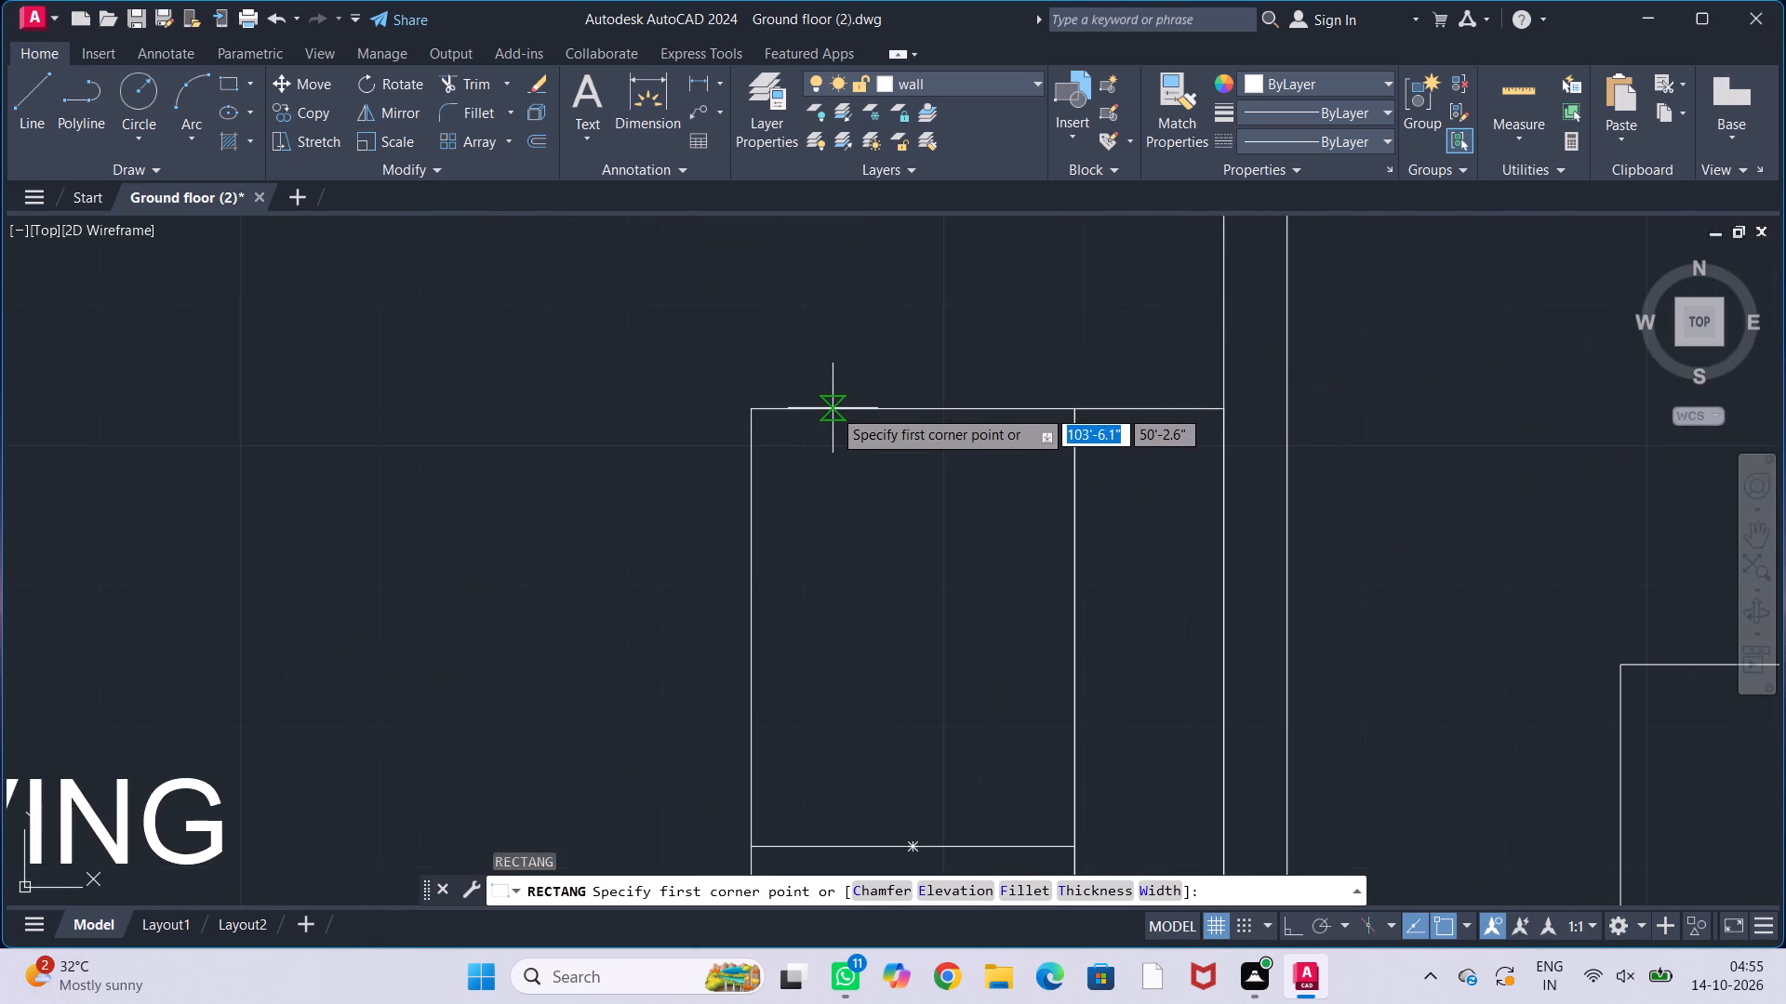
{"action": "left_click", "coordinate": [802, 409]}
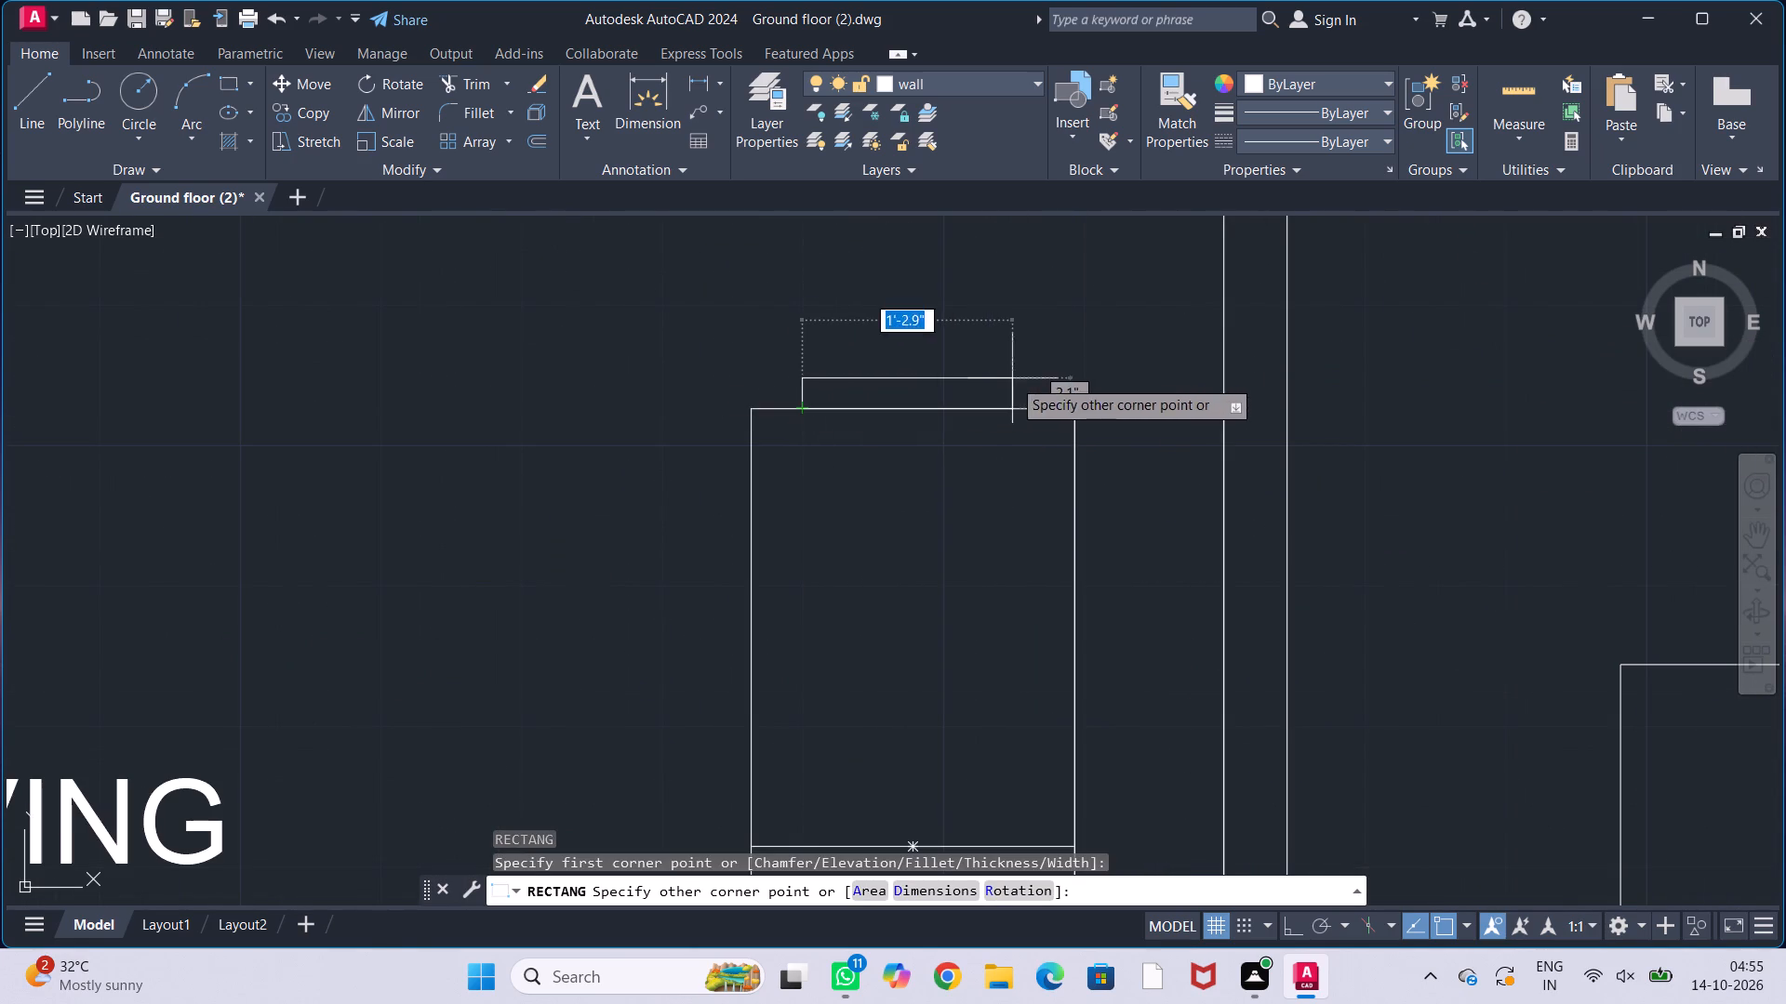
{"action": "left_click", "coordinate": [1139, 351]}
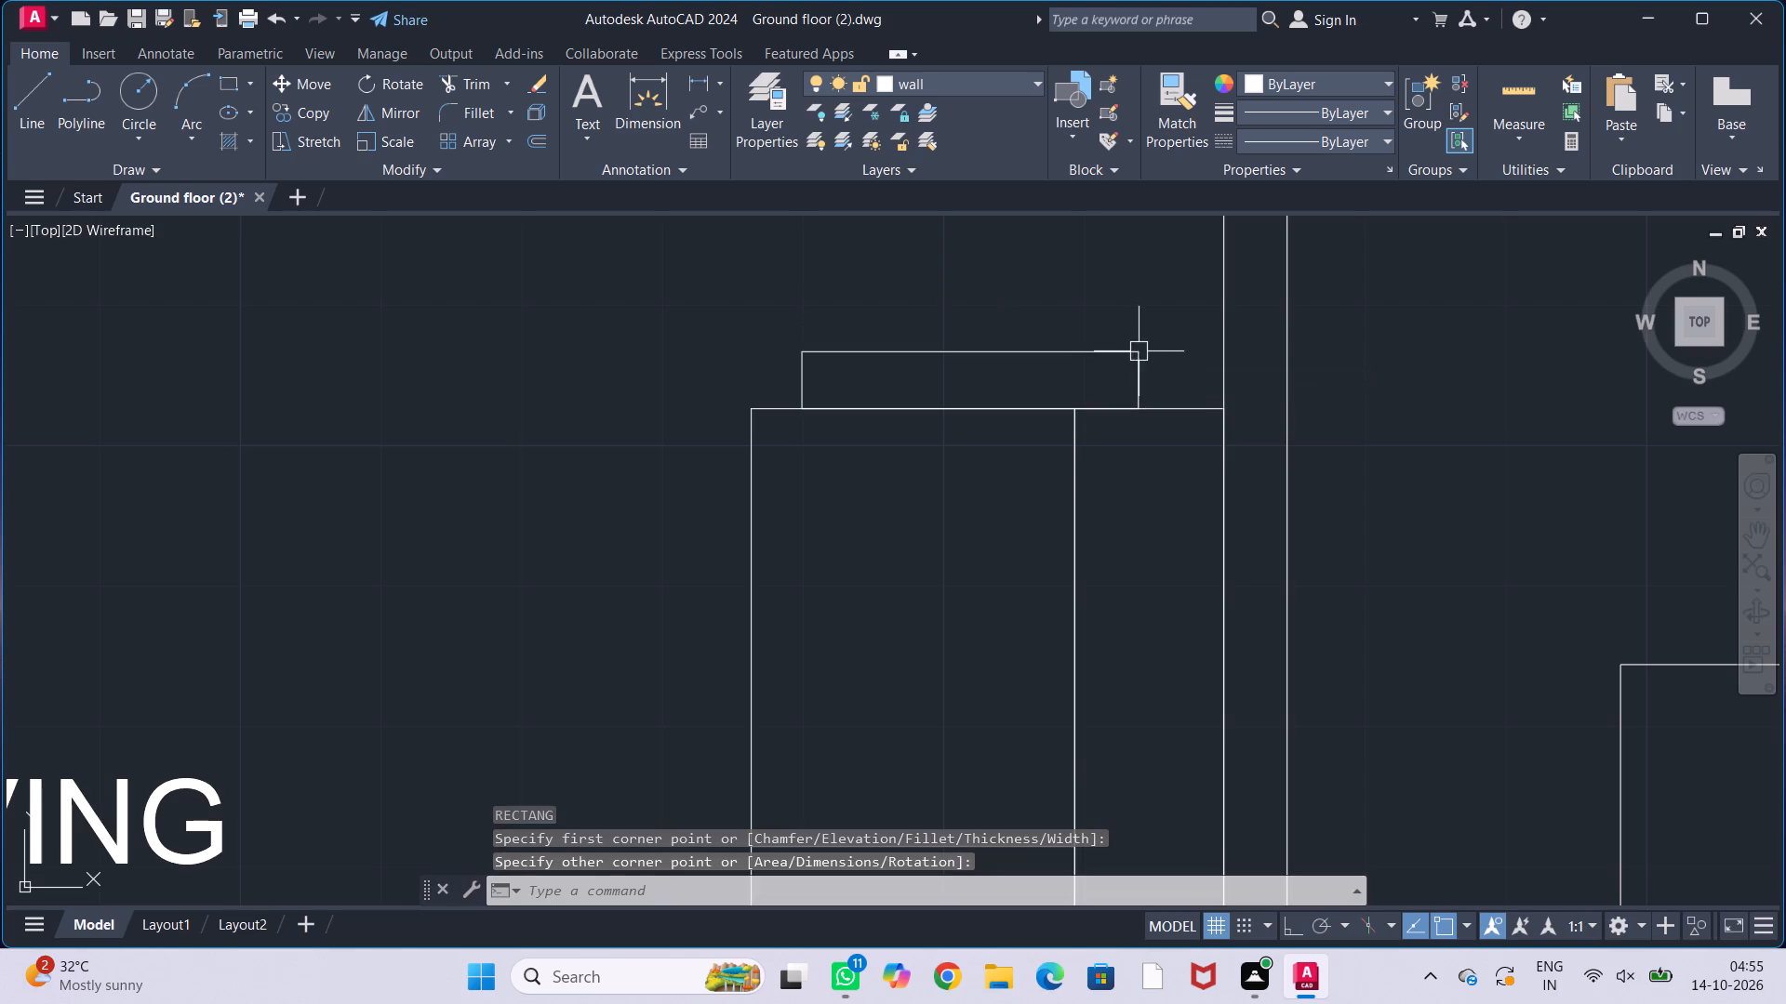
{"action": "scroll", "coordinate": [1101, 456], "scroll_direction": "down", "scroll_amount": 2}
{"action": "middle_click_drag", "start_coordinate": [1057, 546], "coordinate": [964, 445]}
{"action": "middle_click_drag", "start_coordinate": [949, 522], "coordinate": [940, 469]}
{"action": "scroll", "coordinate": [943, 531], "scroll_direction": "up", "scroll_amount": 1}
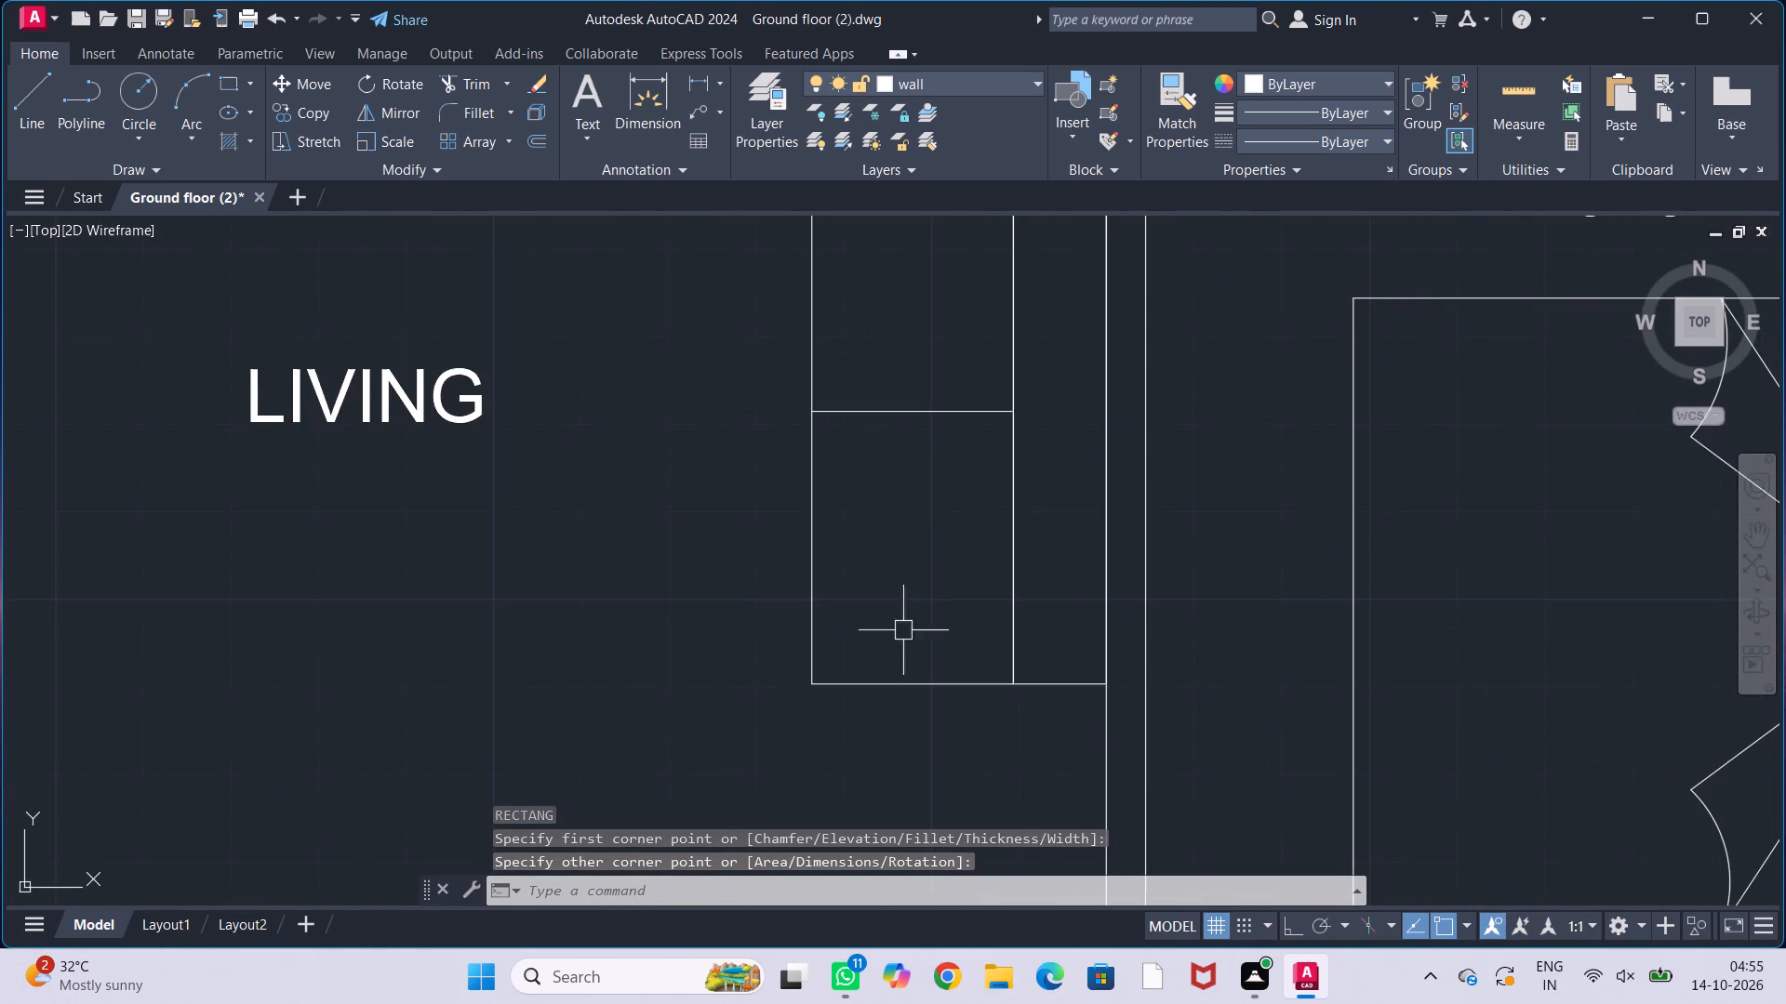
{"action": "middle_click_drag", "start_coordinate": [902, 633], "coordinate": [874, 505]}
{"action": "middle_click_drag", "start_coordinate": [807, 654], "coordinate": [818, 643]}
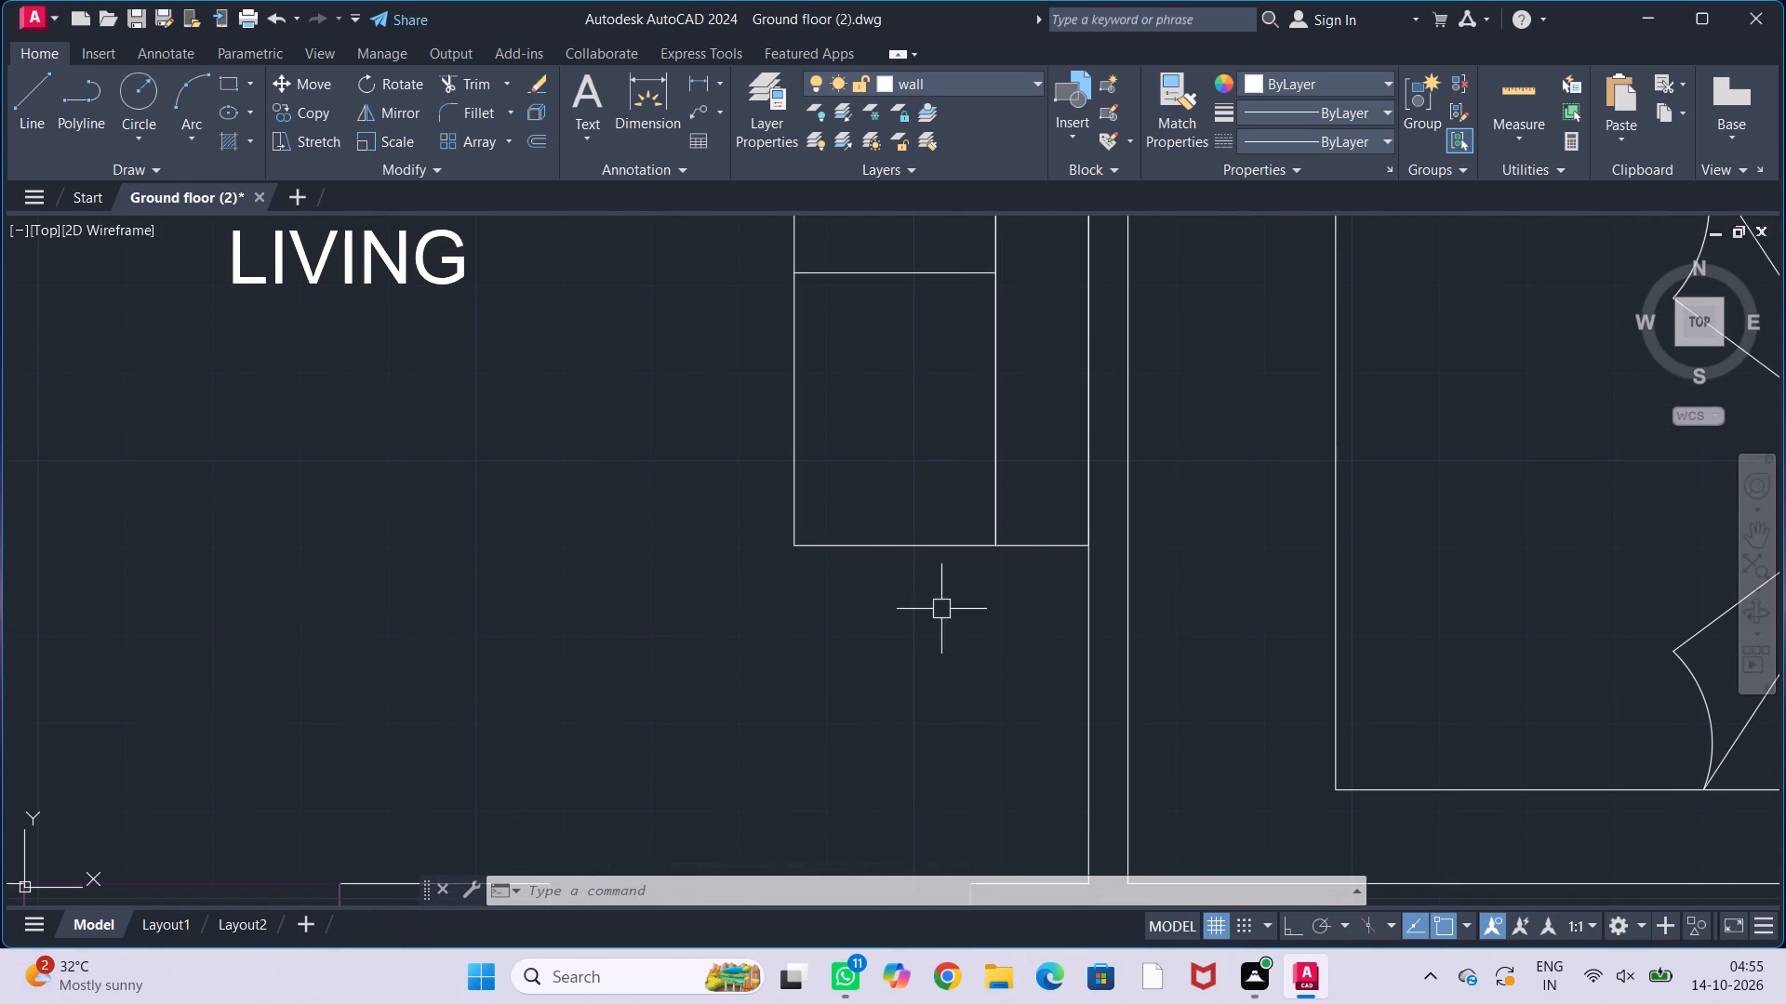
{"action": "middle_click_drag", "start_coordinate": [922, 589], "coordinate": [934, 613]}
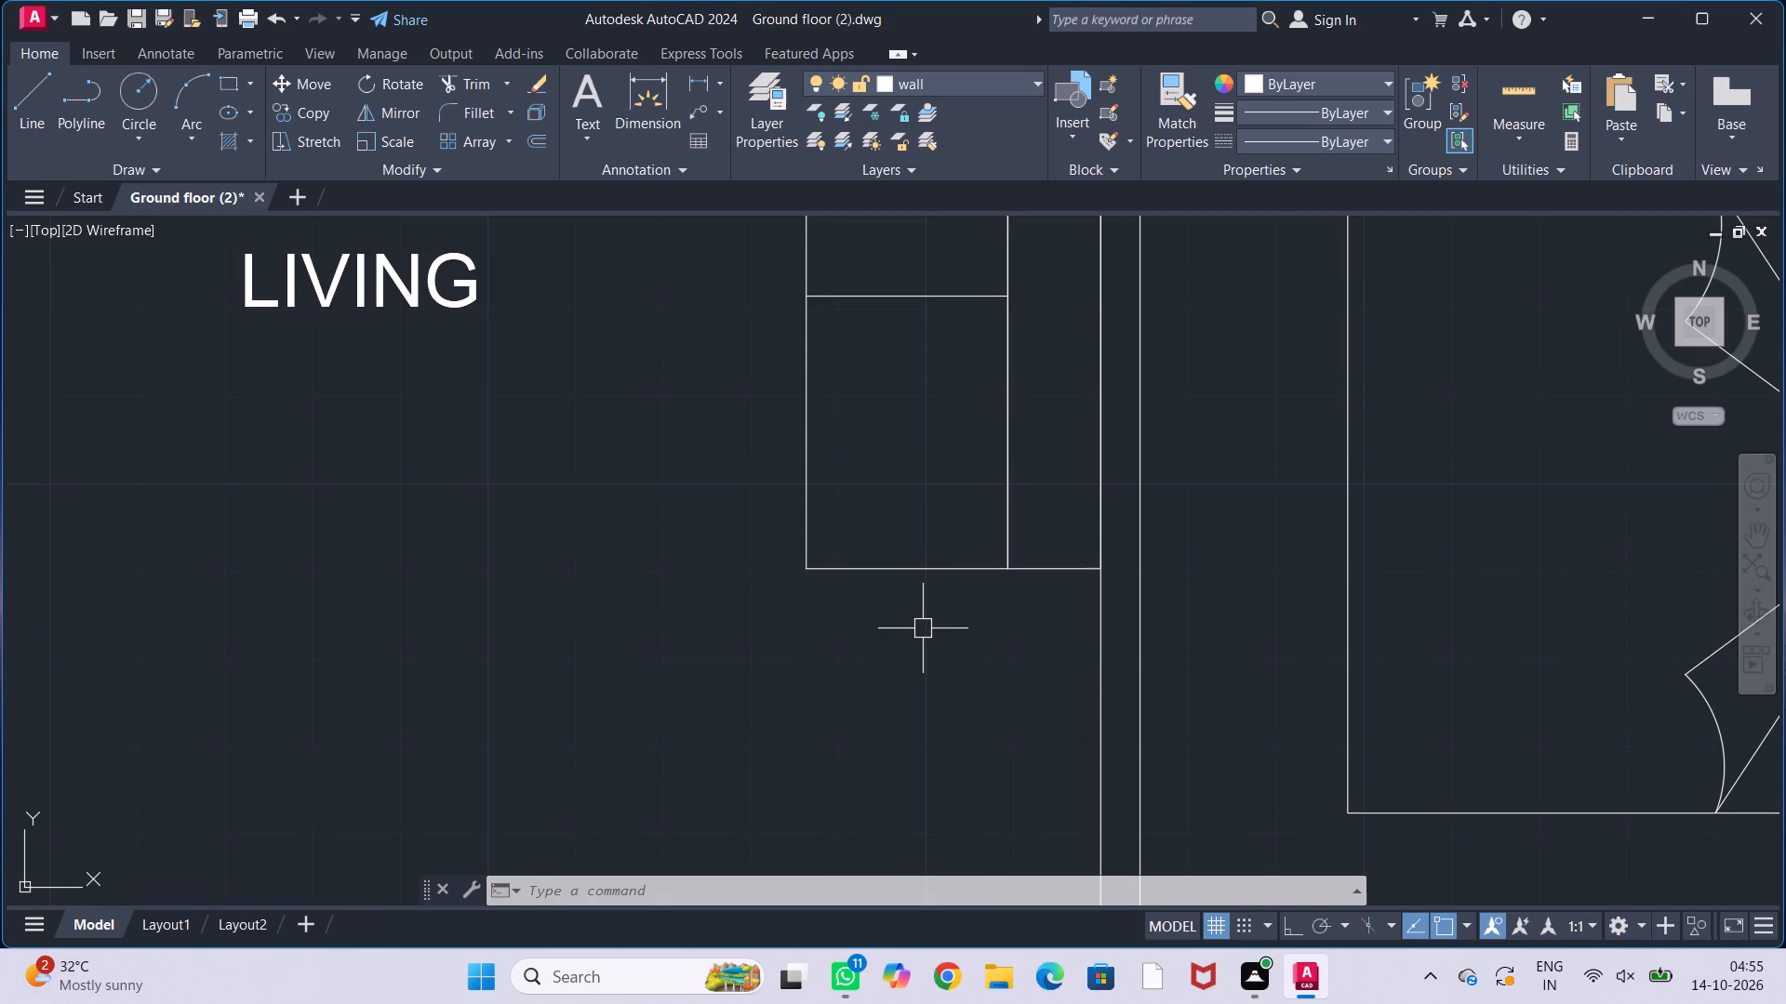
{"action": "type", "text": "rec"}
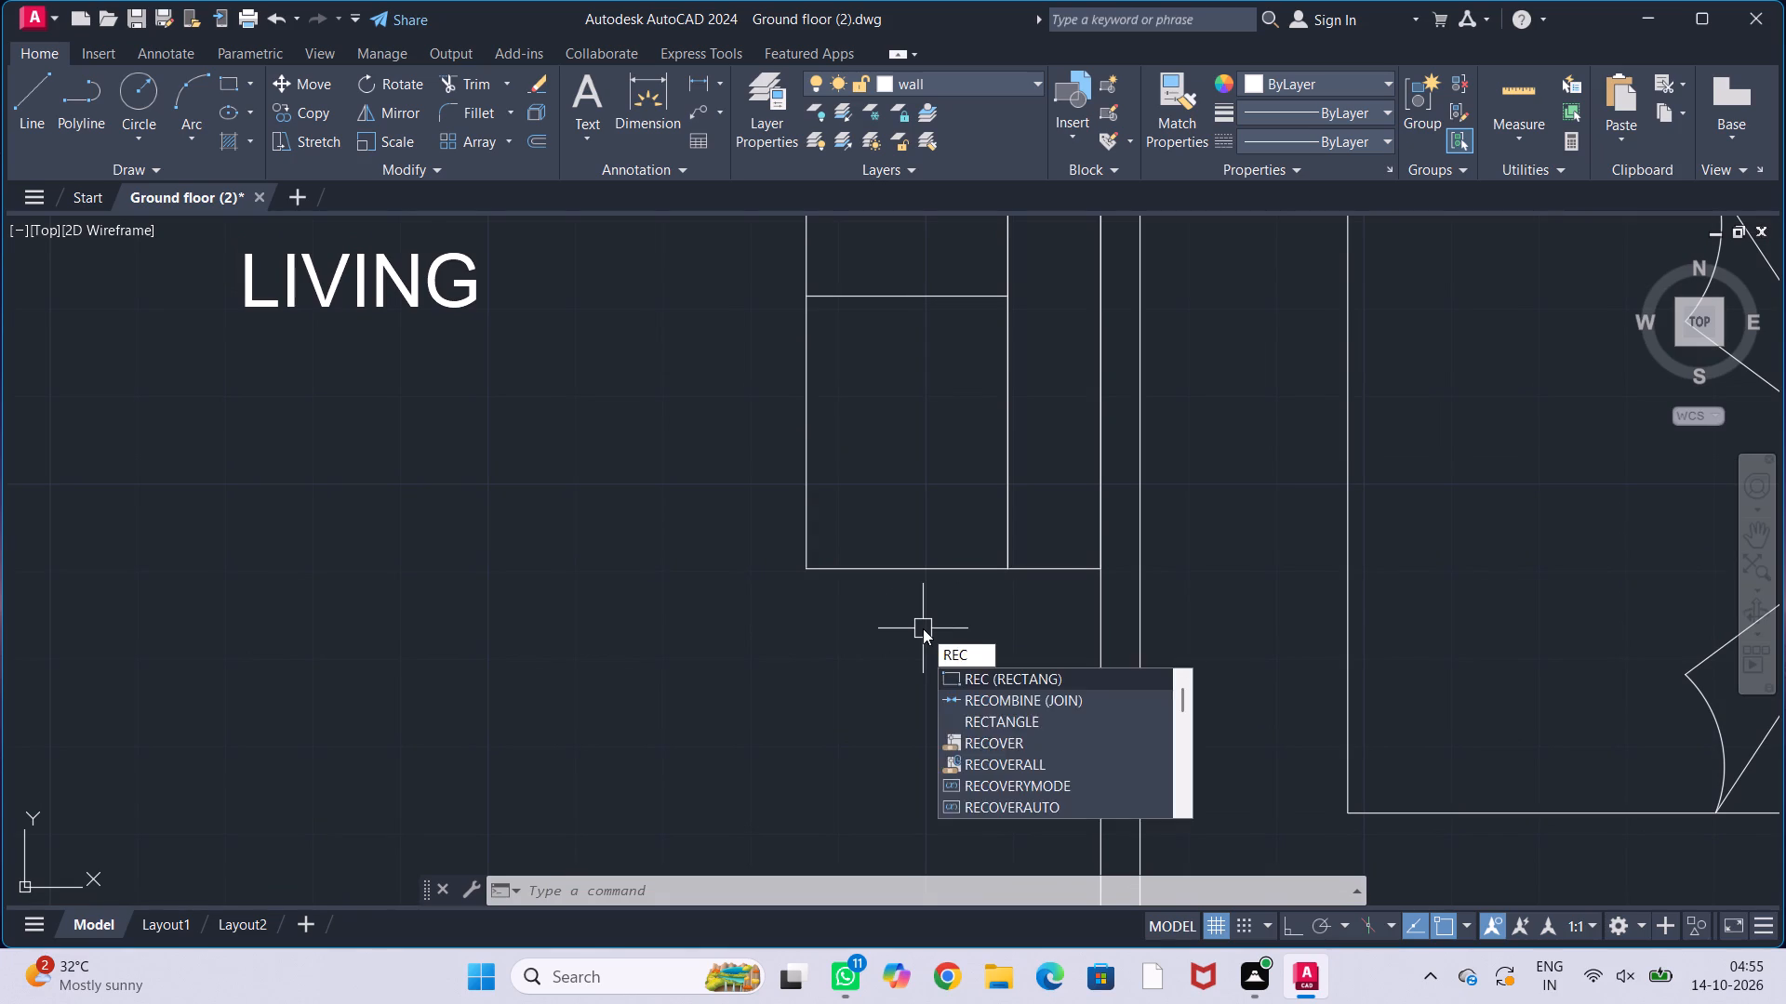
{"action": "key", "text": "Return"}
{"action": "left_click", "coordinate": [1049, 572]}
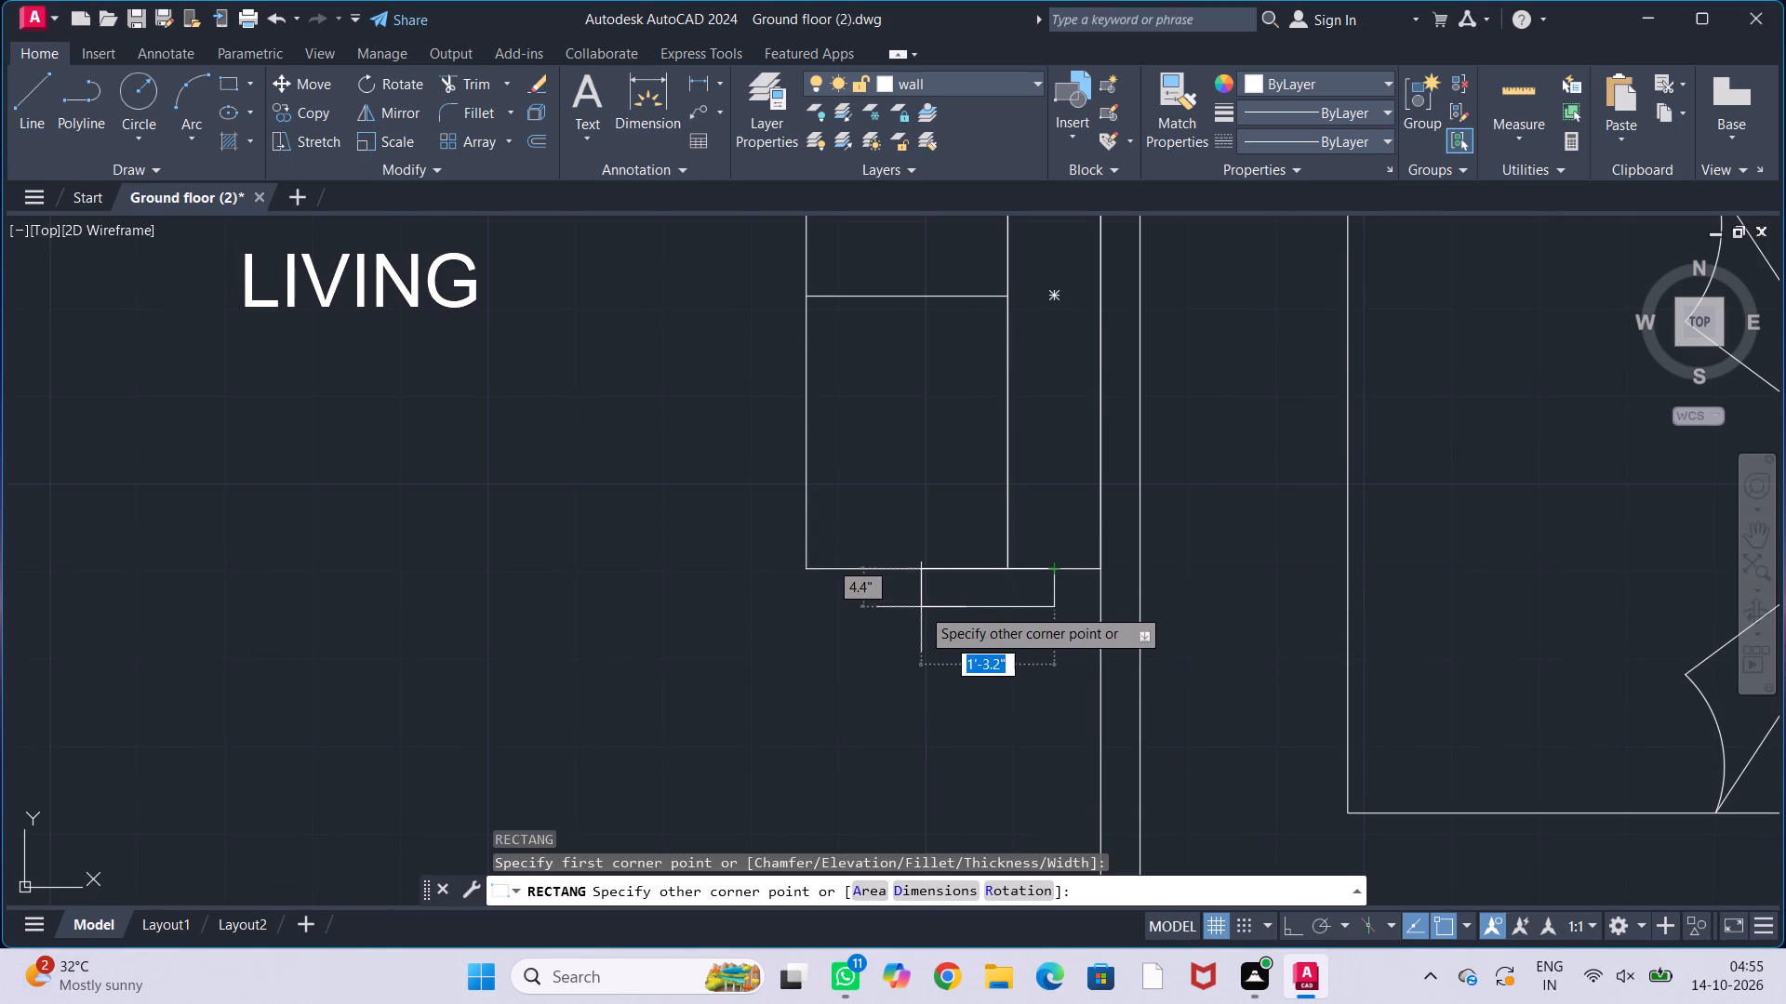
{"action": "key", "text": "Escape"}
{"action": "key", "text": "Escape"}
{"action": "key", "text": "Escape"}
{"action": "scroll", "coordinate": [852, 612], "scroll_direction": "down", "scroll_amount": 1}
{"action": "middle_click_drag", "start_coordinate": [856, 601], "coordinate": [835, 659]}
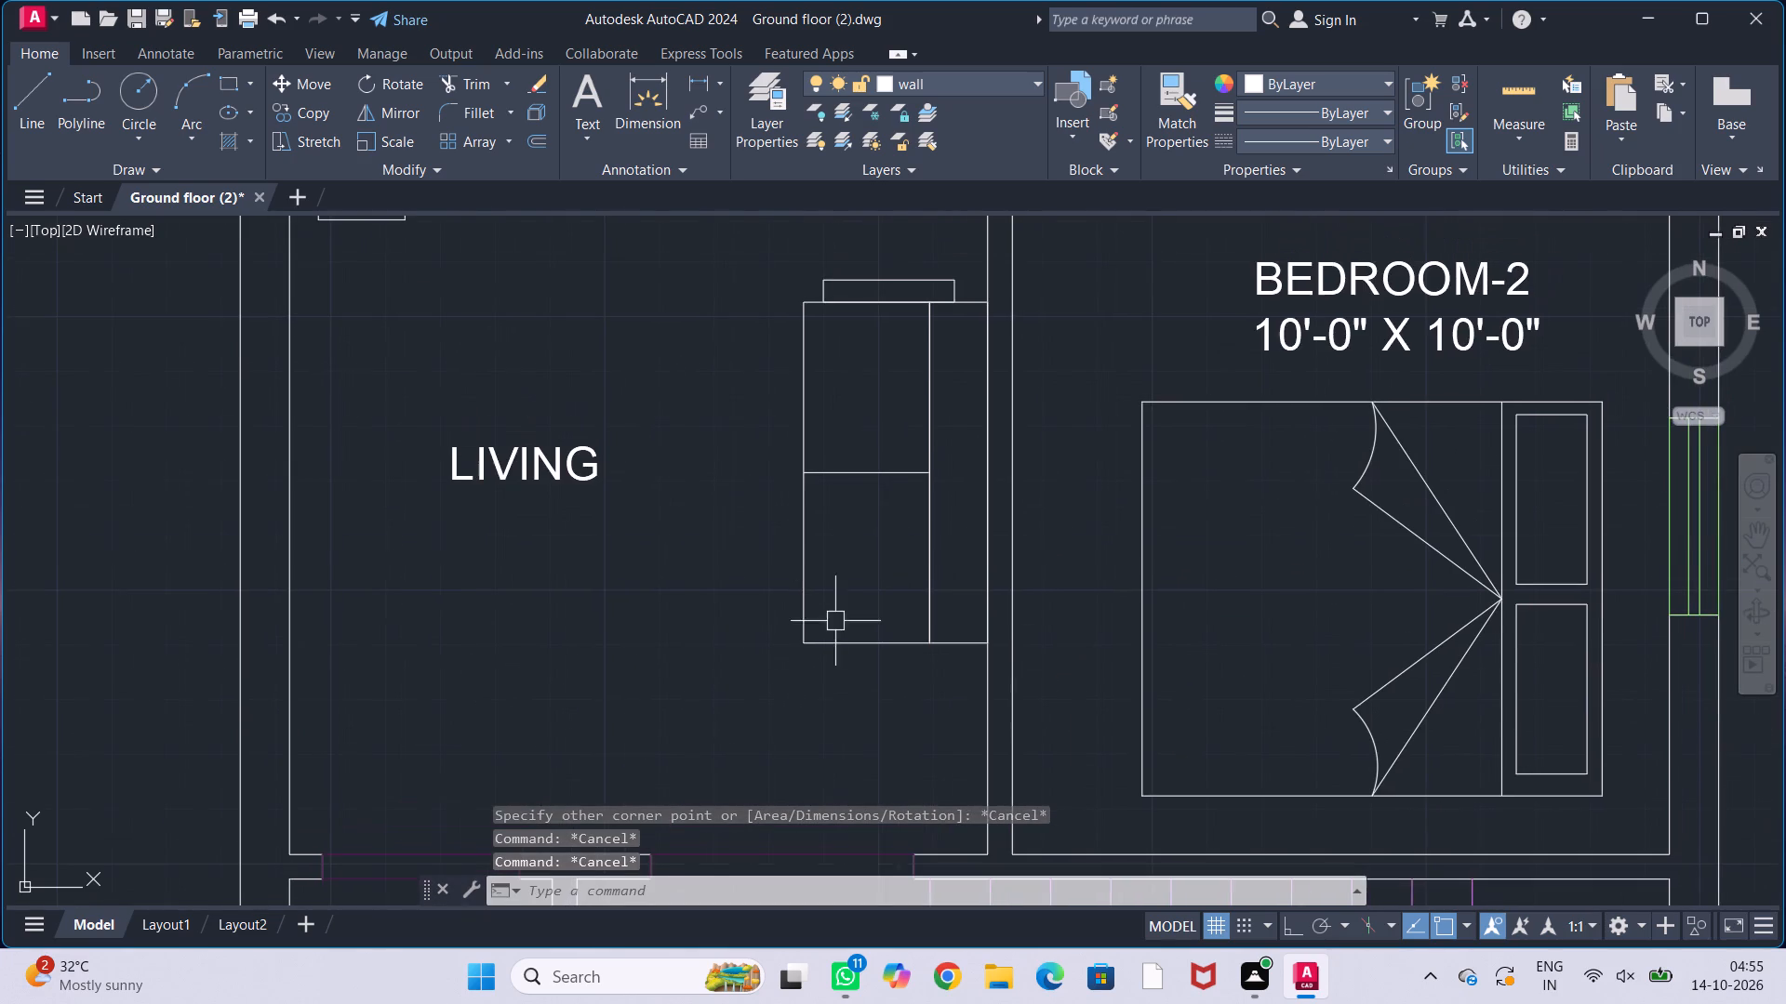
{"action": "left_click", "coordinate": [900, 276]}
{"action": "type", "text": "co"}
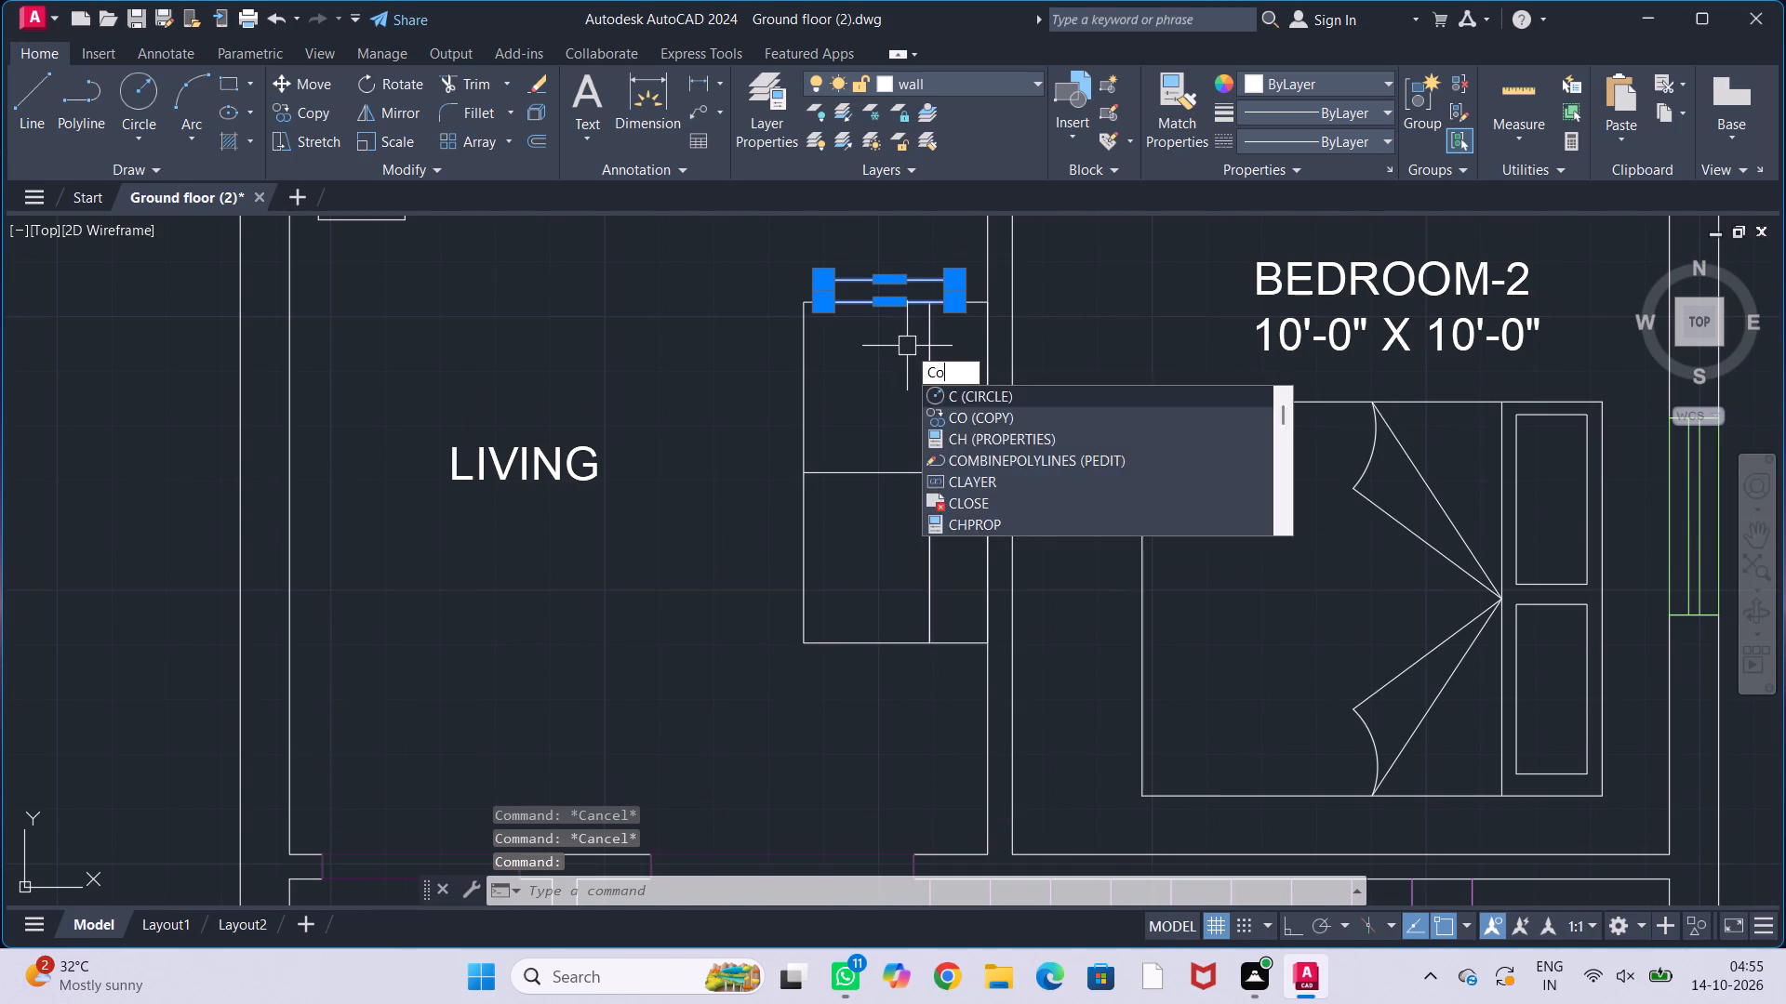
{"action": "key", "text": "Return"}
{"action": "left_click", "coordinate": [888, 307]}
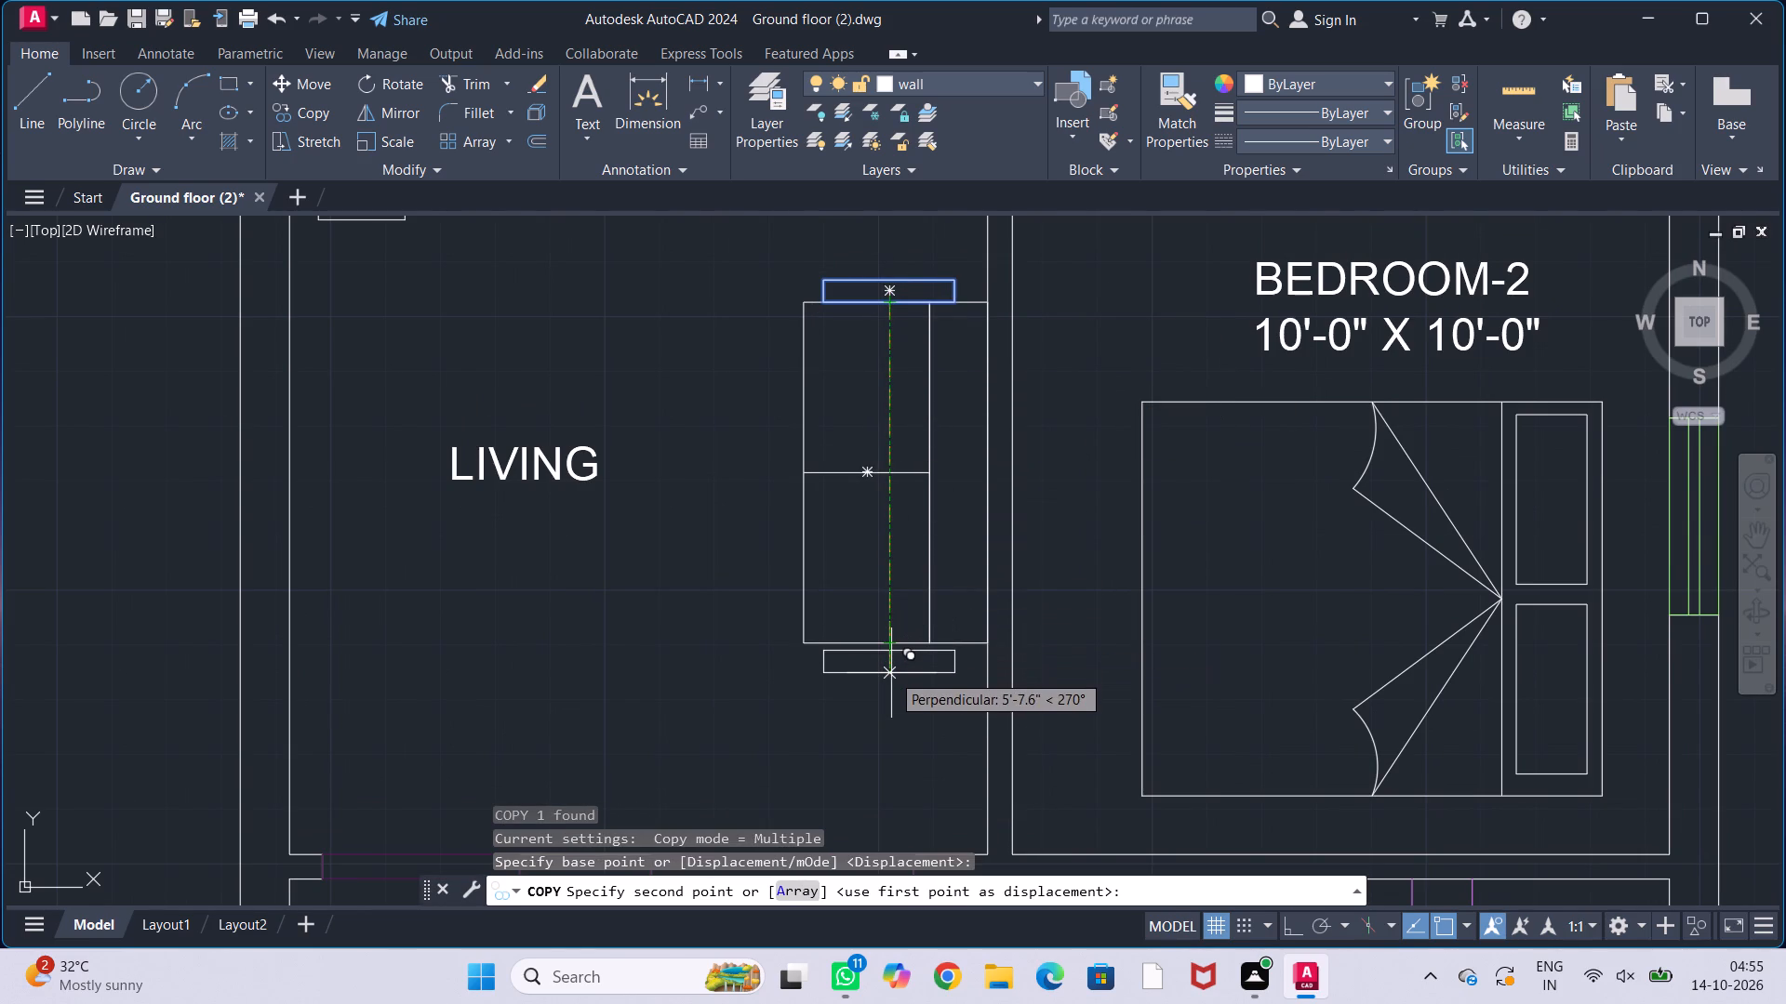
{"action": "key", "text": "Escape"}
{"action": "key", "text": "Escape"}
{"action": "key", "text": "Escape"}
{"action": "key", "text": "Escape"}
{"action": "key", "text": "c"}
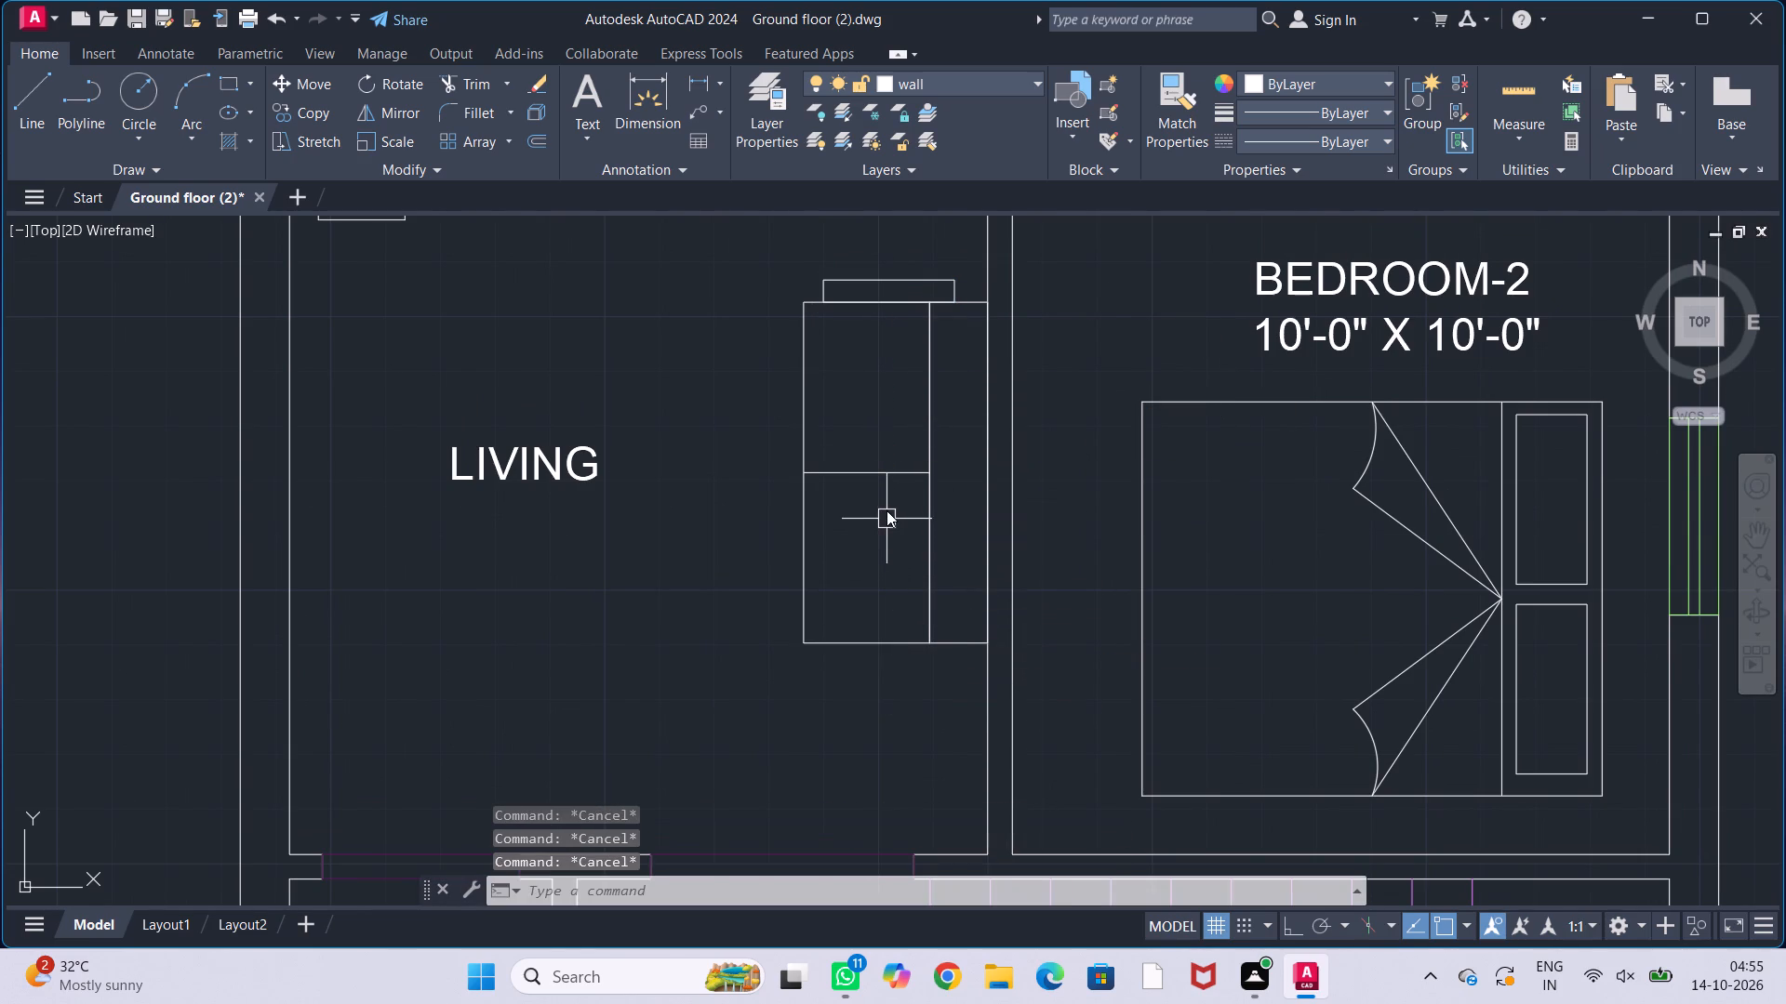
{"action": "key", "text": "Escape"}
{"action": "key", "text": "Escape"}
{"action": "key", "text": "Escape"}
Copy the upper armrest from its top edge midpoint straight down onto the sofa's lower edge.
{"action": "left_click", "coordinate": [910, 284]}
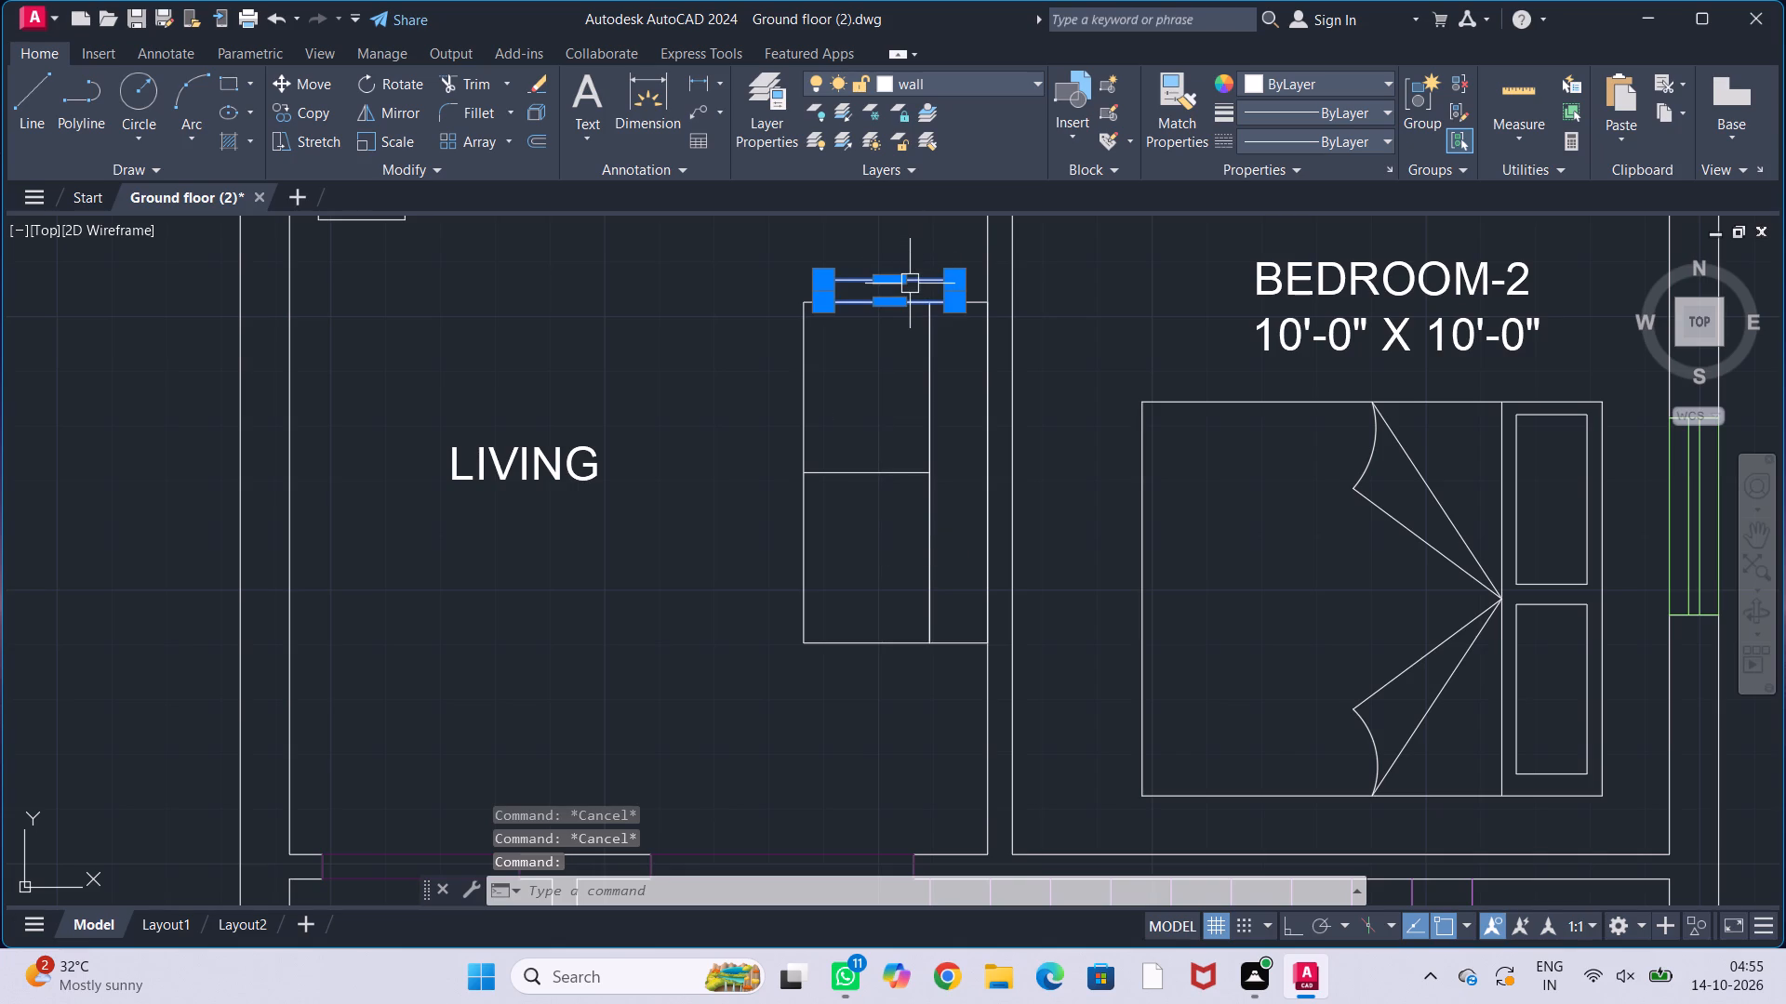
{"action": "type", "text": "co"}
{"action": "key", "text": "Return"}
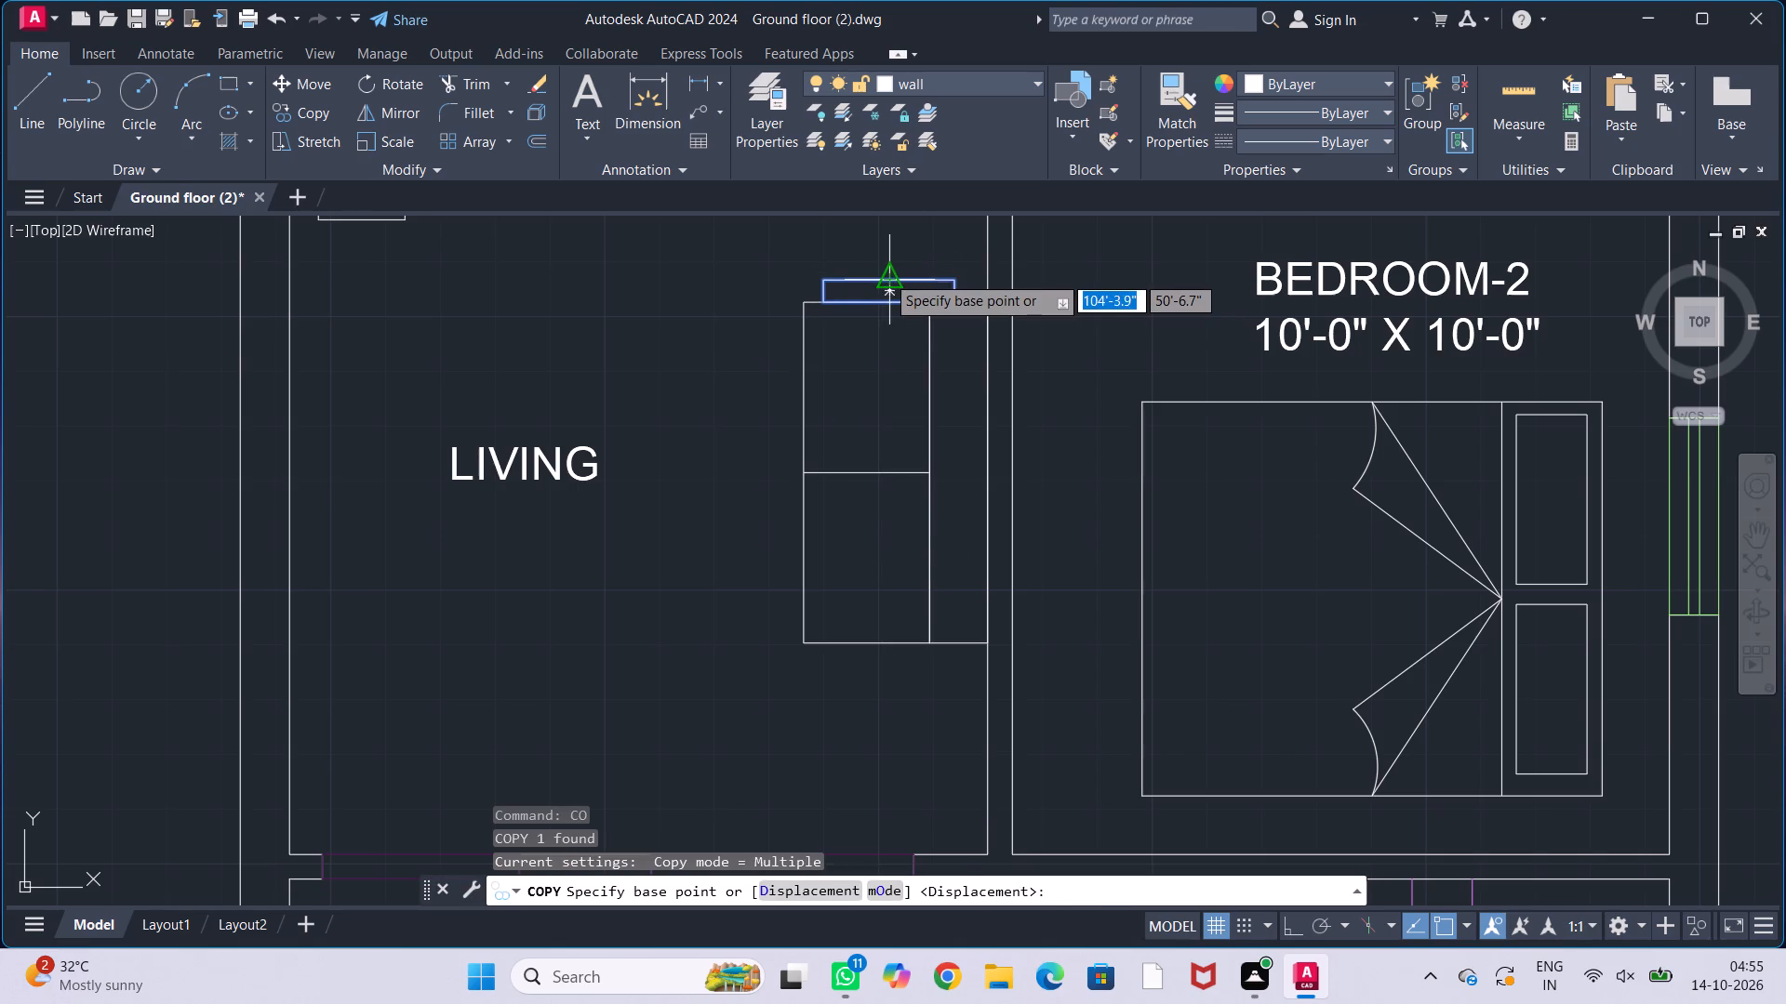
{"action": "left_click", "coordinate": [886, 274]}
{"action": "left_click", "coordinate": [888, 643]}
{"action": "key", "text": "Escape"}
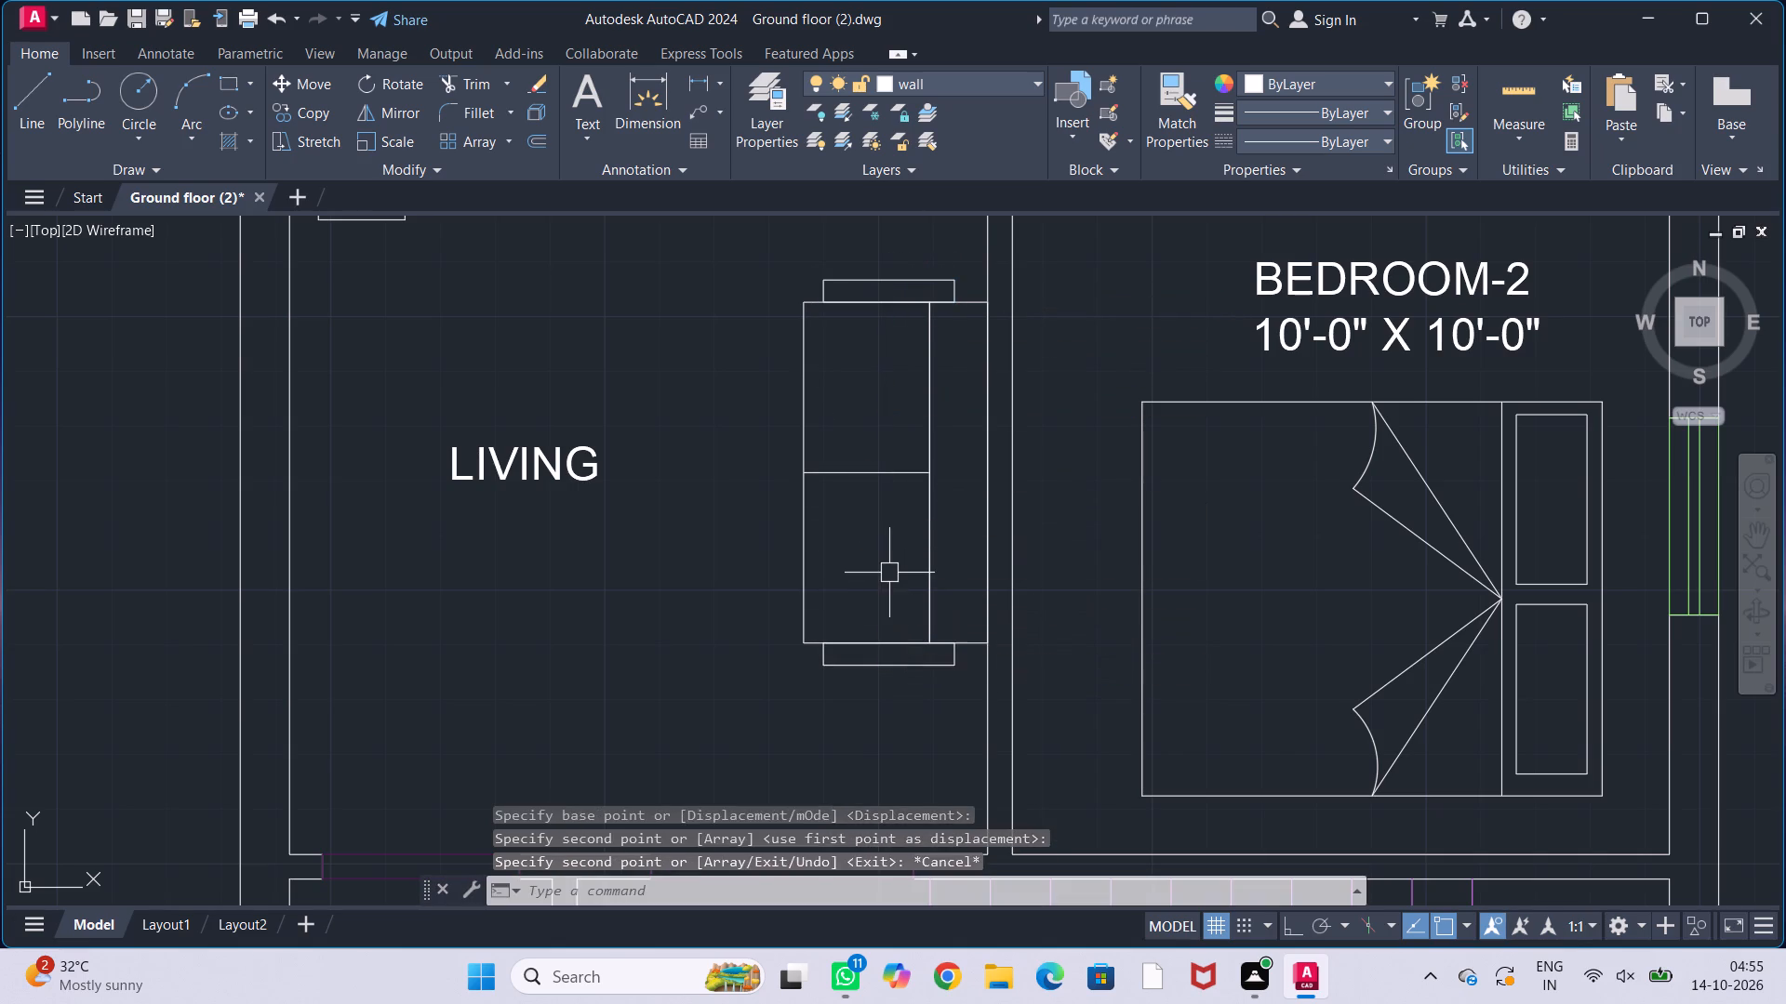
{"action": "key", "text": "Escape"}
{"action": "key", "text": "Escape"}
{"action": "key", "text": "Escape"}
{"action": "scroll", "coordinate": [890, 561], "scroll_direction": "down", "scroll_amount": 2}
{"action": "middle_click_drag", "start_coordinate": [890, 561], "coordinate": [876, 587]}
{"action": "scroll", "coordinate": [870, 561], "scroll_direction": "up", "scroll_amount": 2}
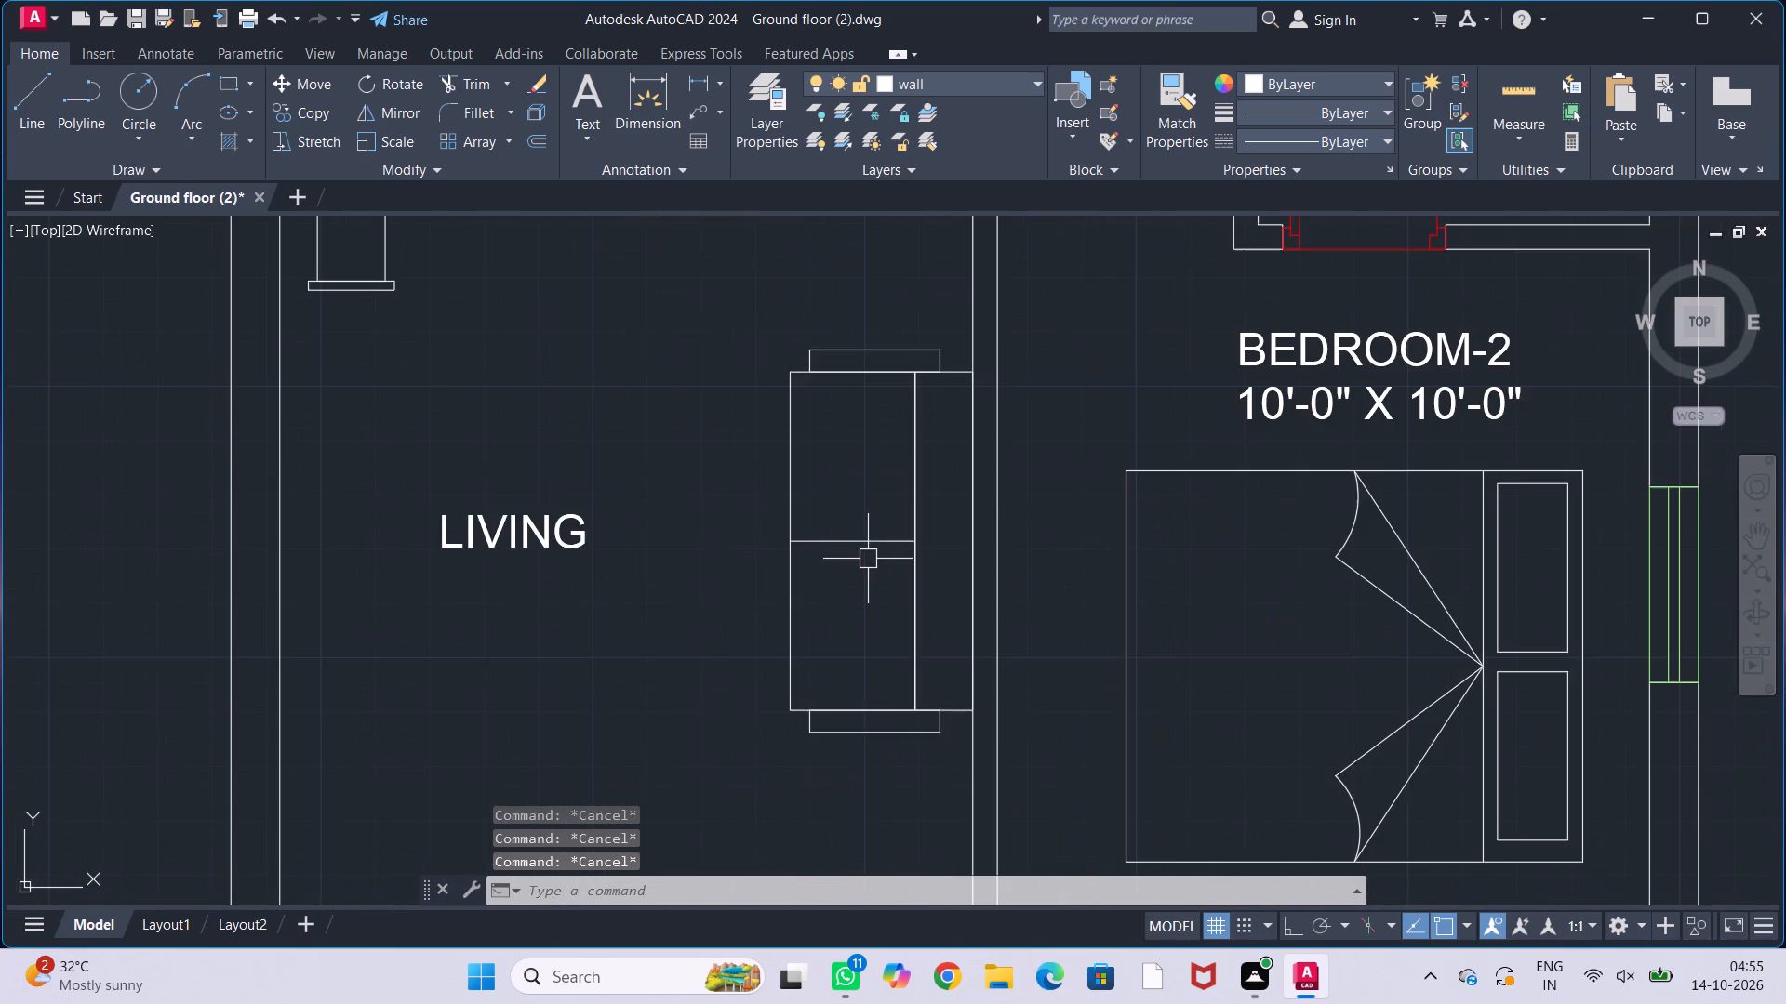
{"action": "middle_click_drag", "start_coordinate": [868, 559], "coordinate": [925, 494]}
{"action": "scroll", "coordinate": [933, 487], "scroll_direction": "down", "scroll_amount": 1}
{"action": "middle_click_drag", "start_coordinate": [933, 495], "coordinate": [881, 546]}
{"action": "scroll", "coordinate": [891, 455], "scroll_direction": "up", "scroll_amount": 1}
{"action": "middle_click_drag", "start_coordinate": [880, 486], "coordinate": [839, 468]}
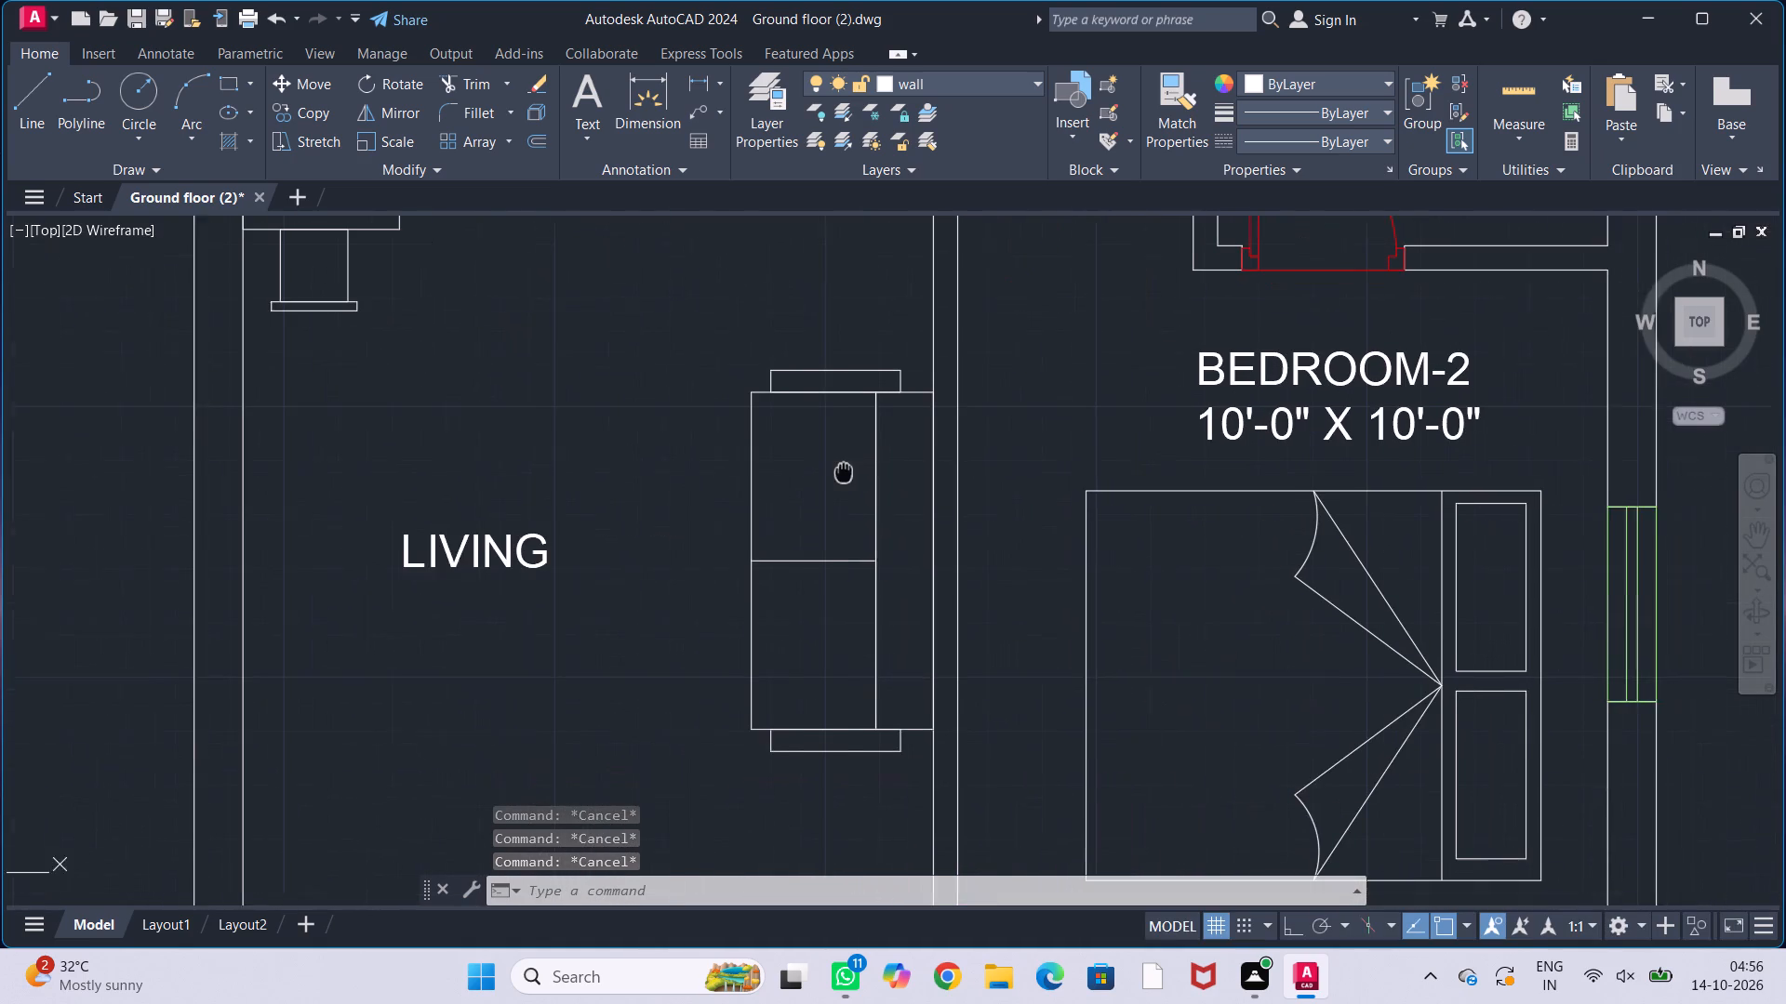
Break the upper armrest's outline to open a gap at its upper-left corner.
{"action": "scroll", "coordinate": [761, 364], "scroll_direction": "up", "scroll_amount": 1}
{"action": "middle_click_drag", "start_coordinate": [793, 430], "coordinate": [713, 412]}
{"action": "scroll", "coordinate": [697, 366], "scroll_direction": "up", "scroll_amount": 1}
{"action": "middle_click_drag", "start_coordinate": [702, 350], "coordinate": [651, 374]}
{"action": "scroll", "coordinate": [649, 384], "scroll_direction": "up", "scroll_amount": 1}
{"action": "middle_click_drag", "start_coordinate": [664, 396], "coordinate": [684, 366]}
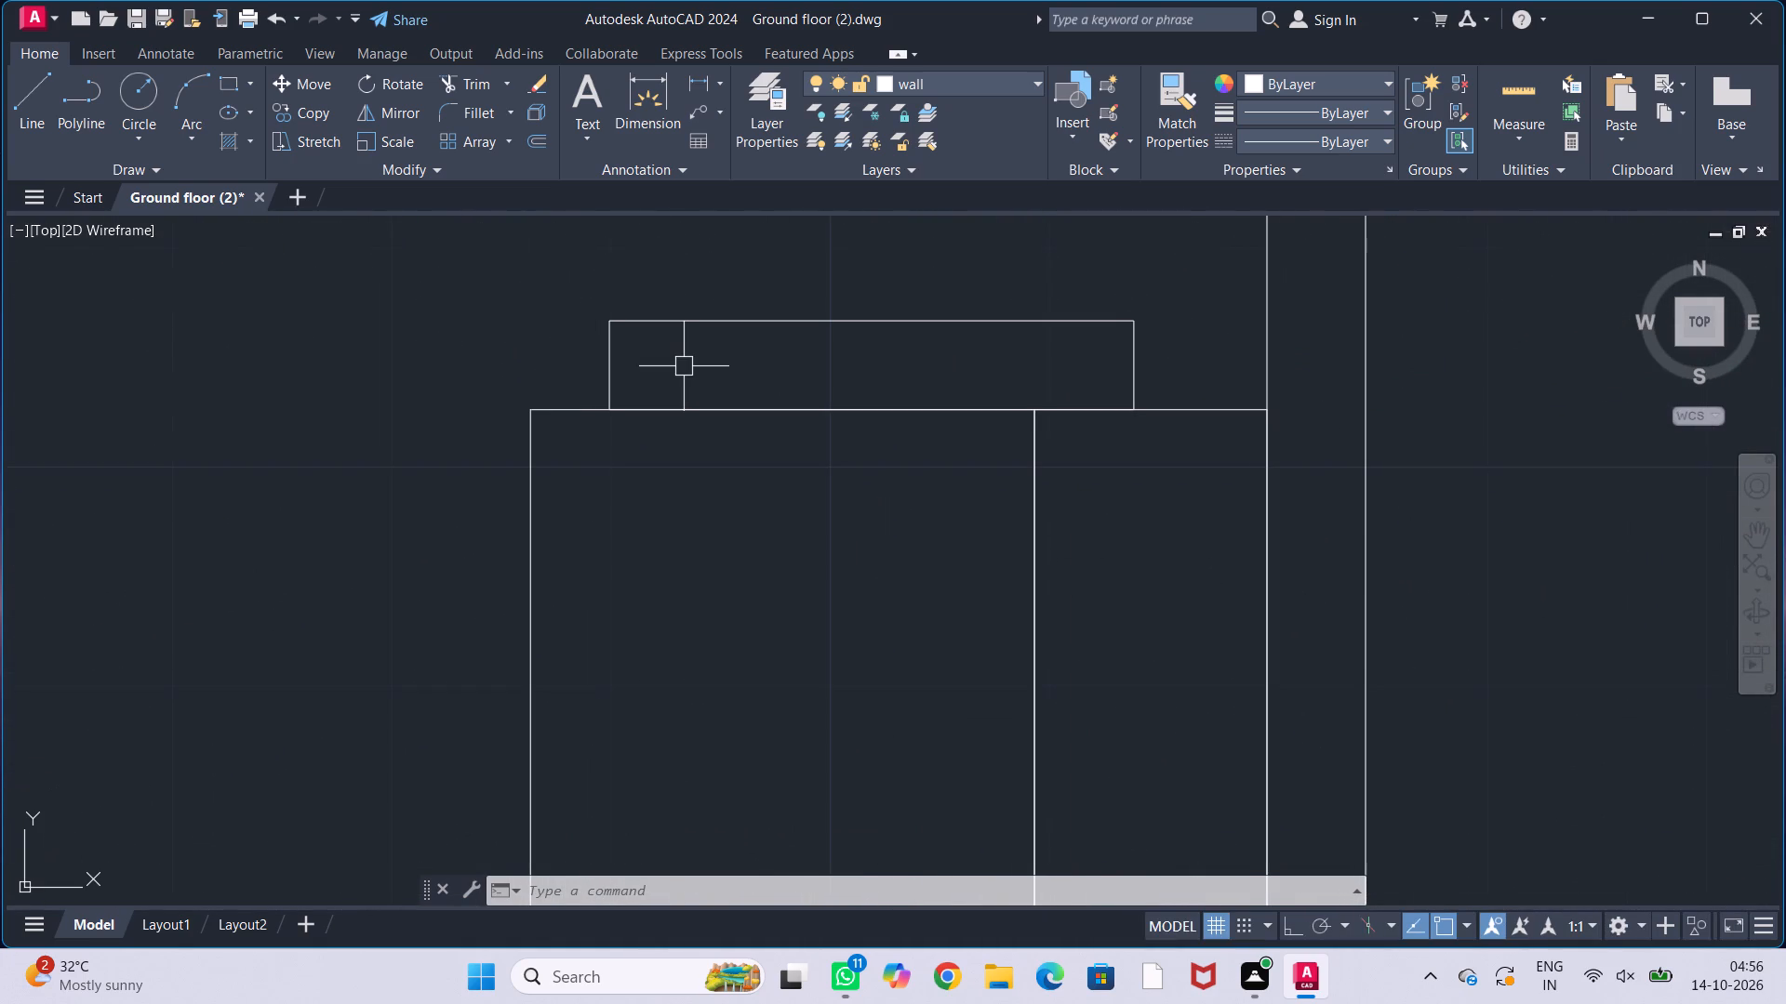
{"action": "left_click", "coordinate": [681, 327]}
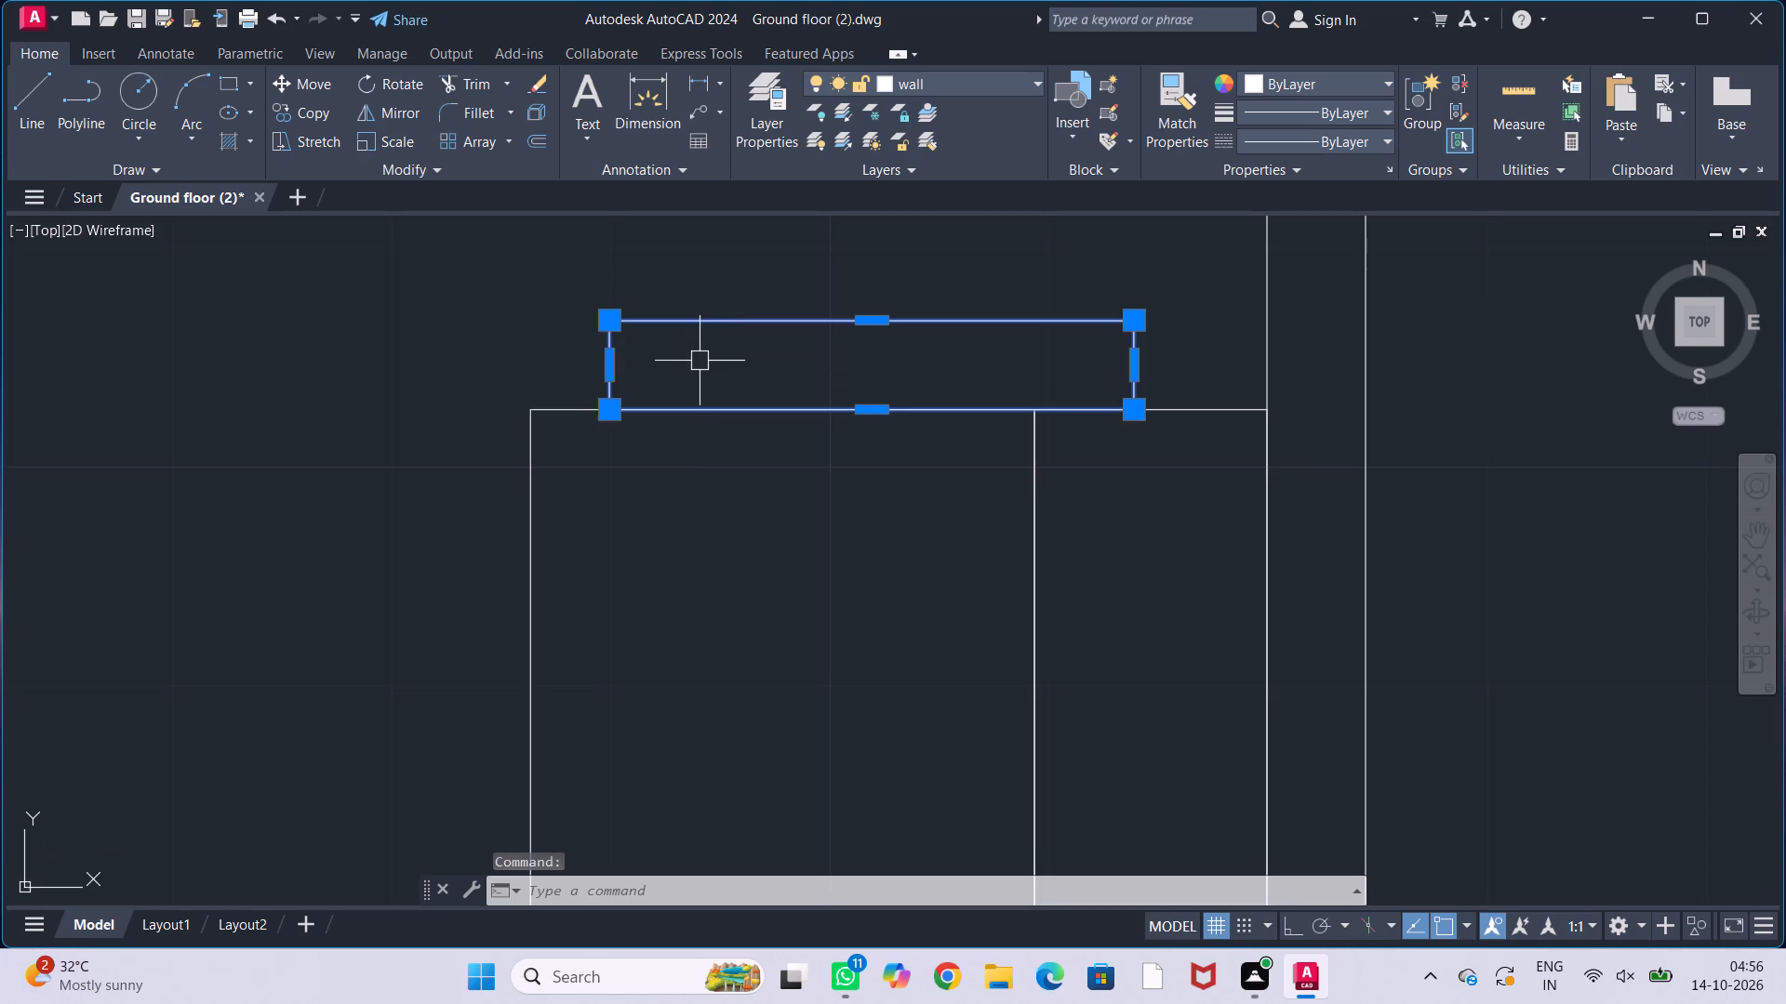
{"action": "key", "text": "Escape"}
{"action": "key", "text": "Escape"}
{"action": "key", "text": "Escape"}
{"action": "key", "text": "Escape"}
{"action": "key", "text": "Escape"}
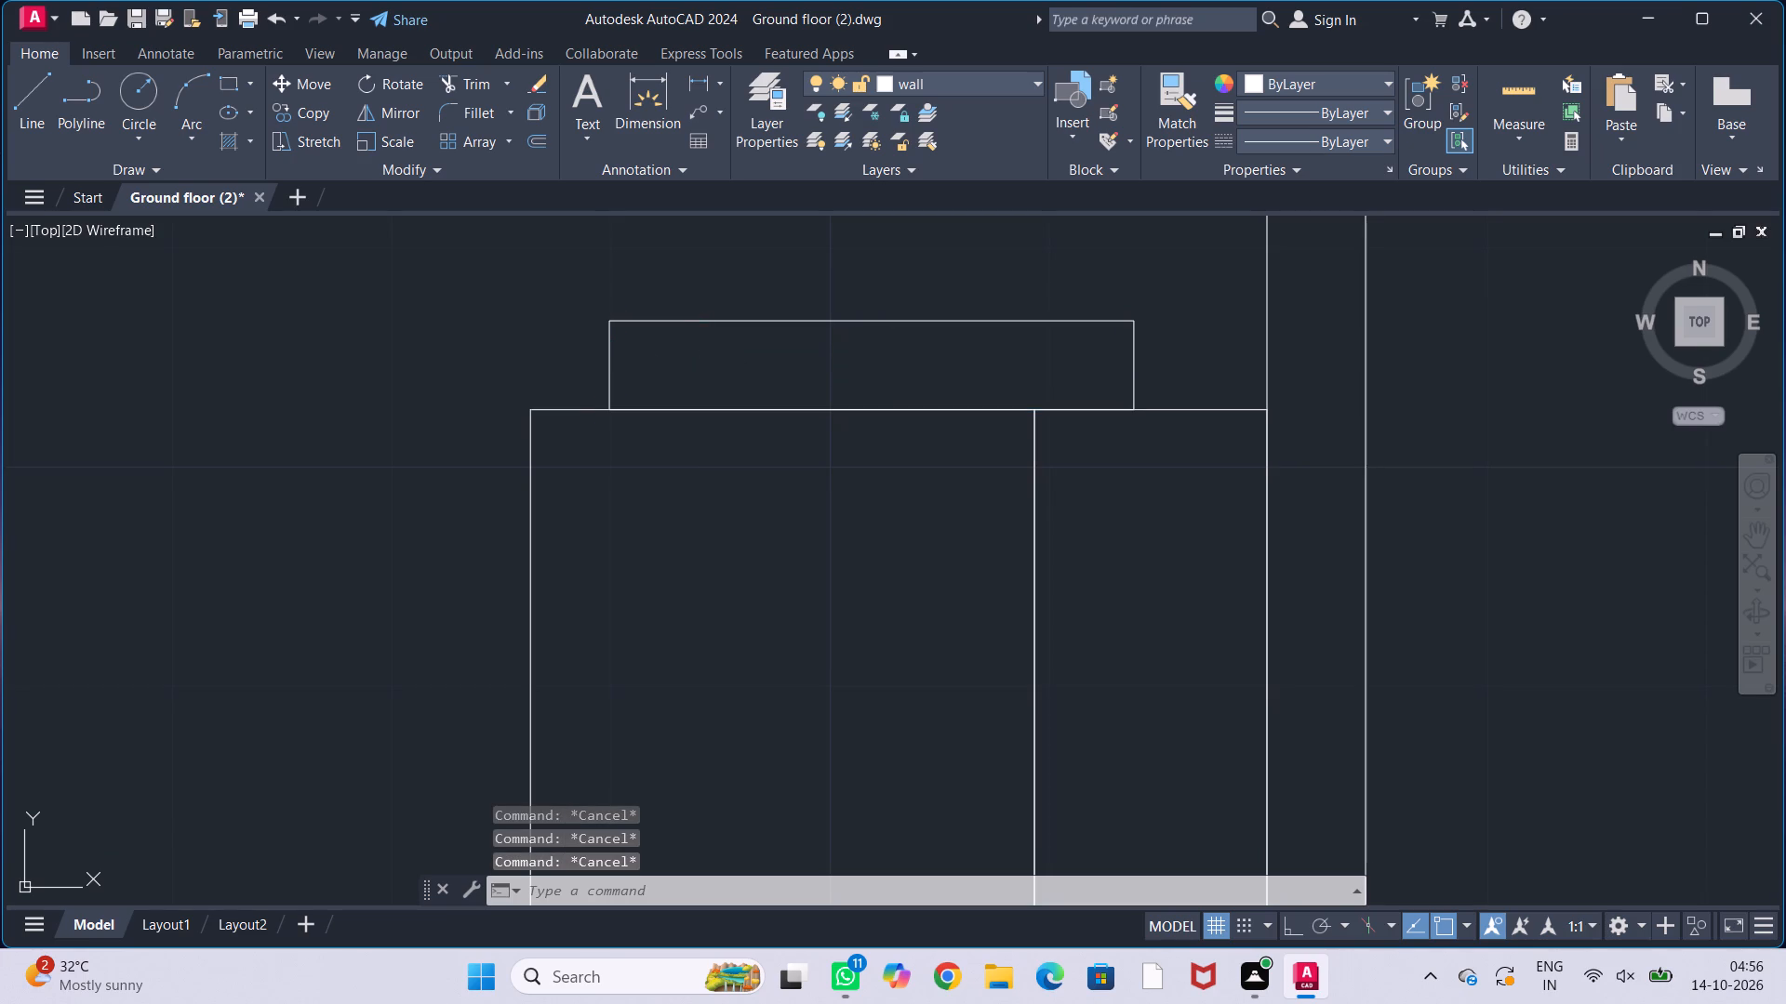
{"action": "key", "text": "b"}
{"action": "left_click", "coordinate": [785, 445]}
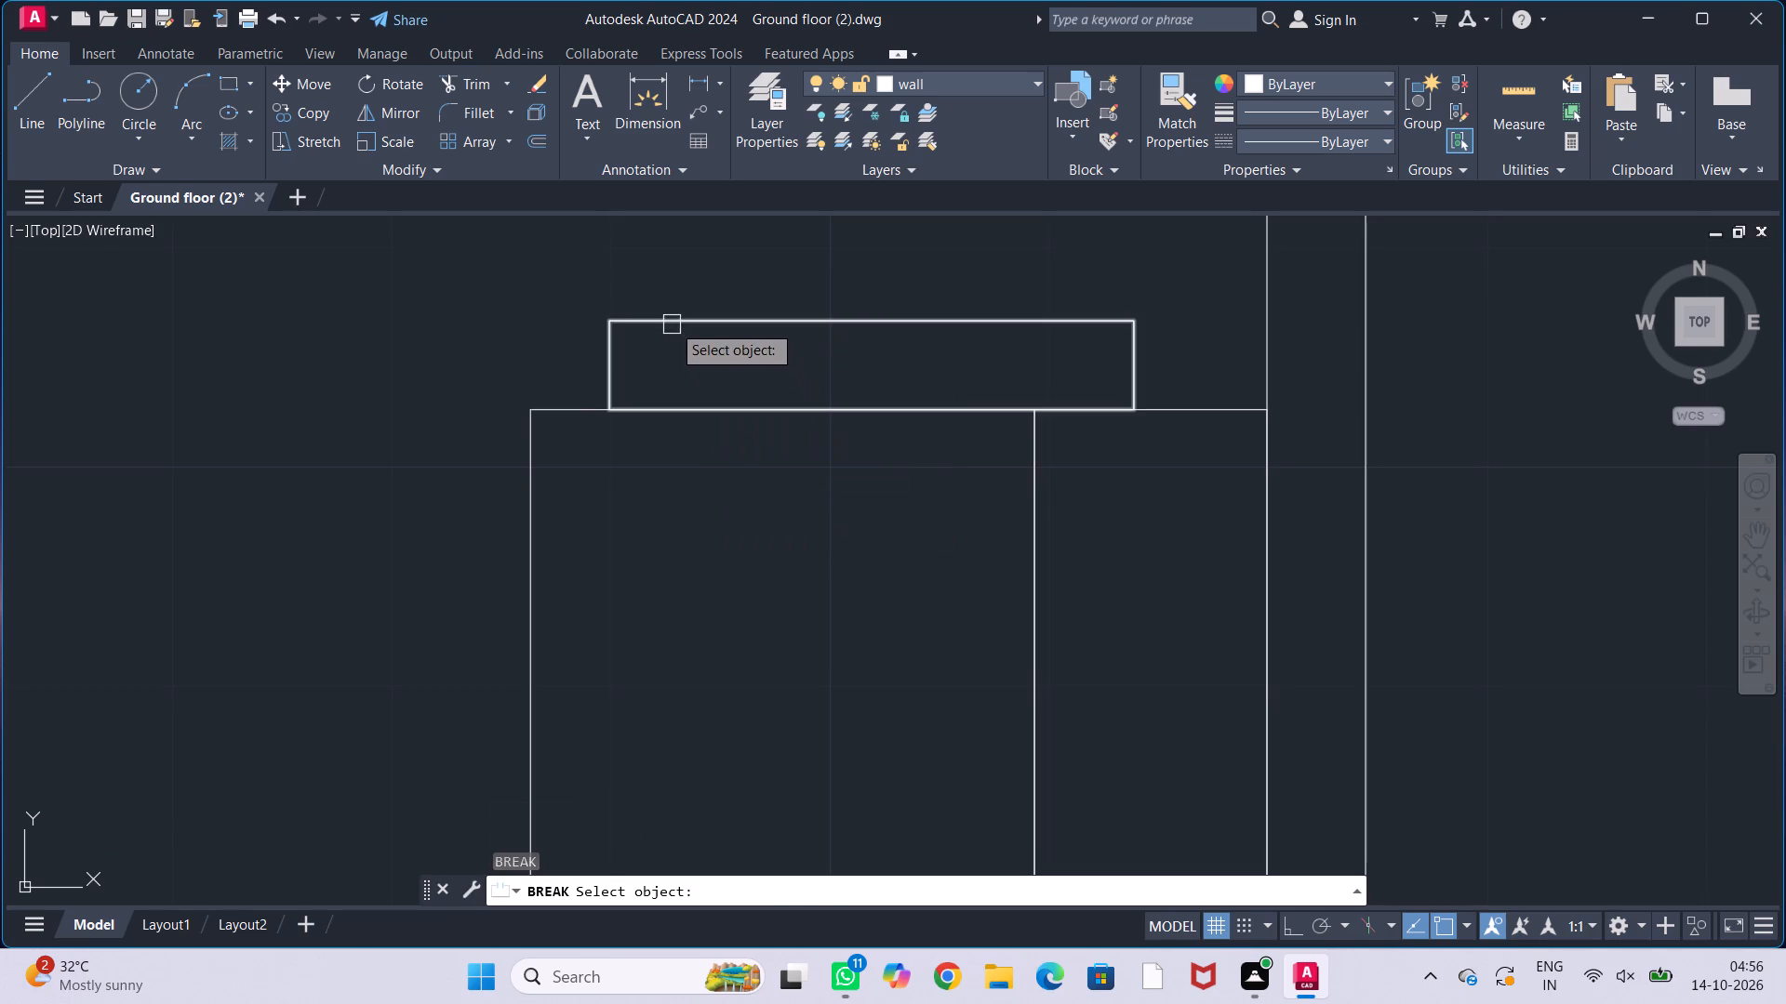
{"action": "left_click", "coordinate": [672, 324]}
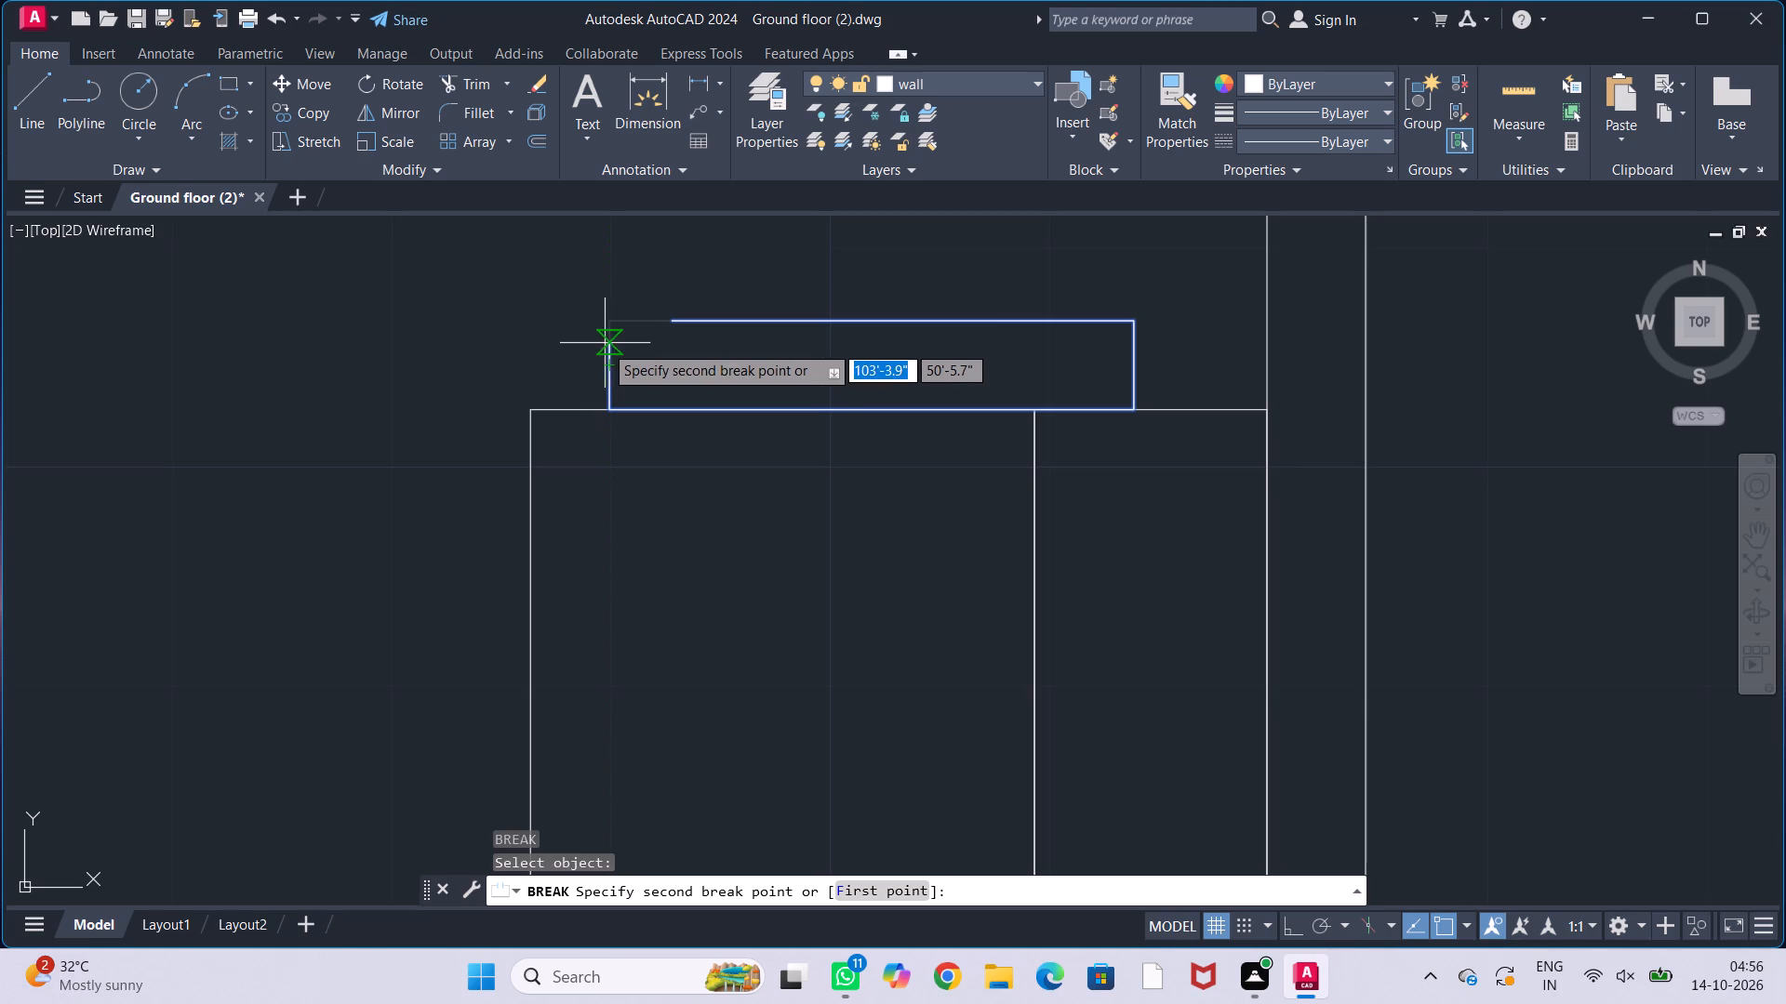
{"action": "left_click", "coordinate": [610, 342]}
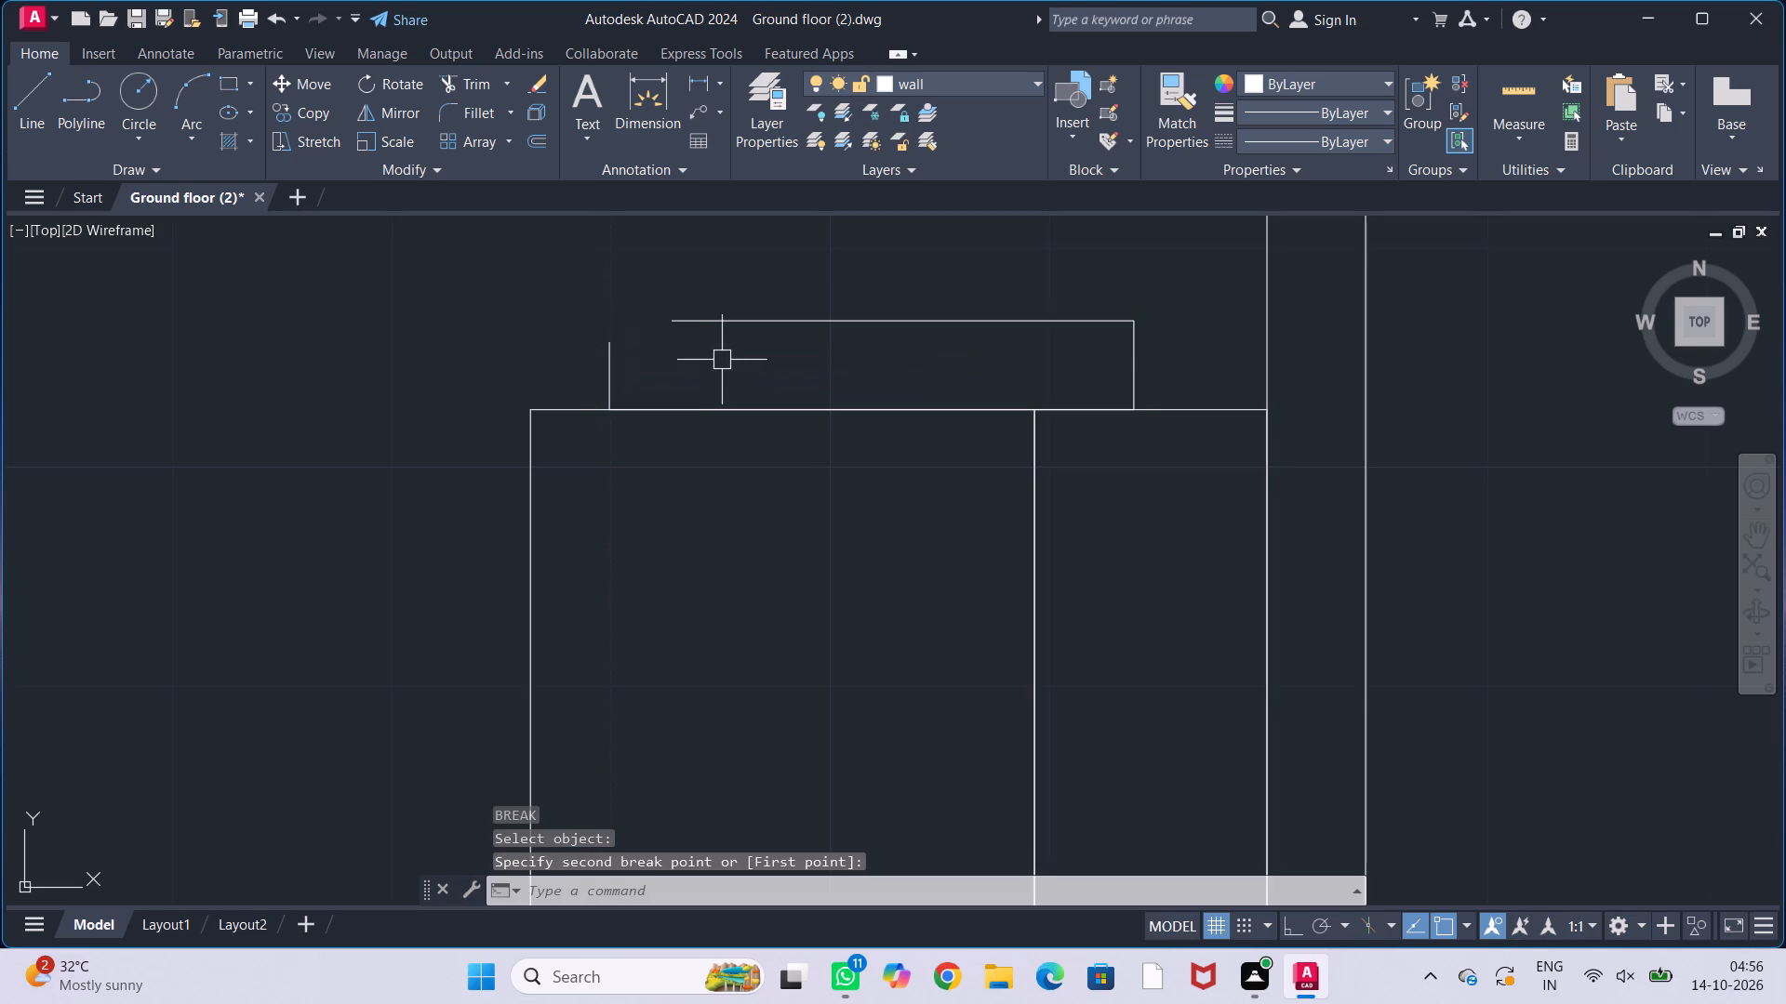
{"action": "key", "text": "Escape"}
{"action": "key", "text": "Escape"}
{"action": "key", "text": "Escape"}
{"action": "key", "text": "Escape"}
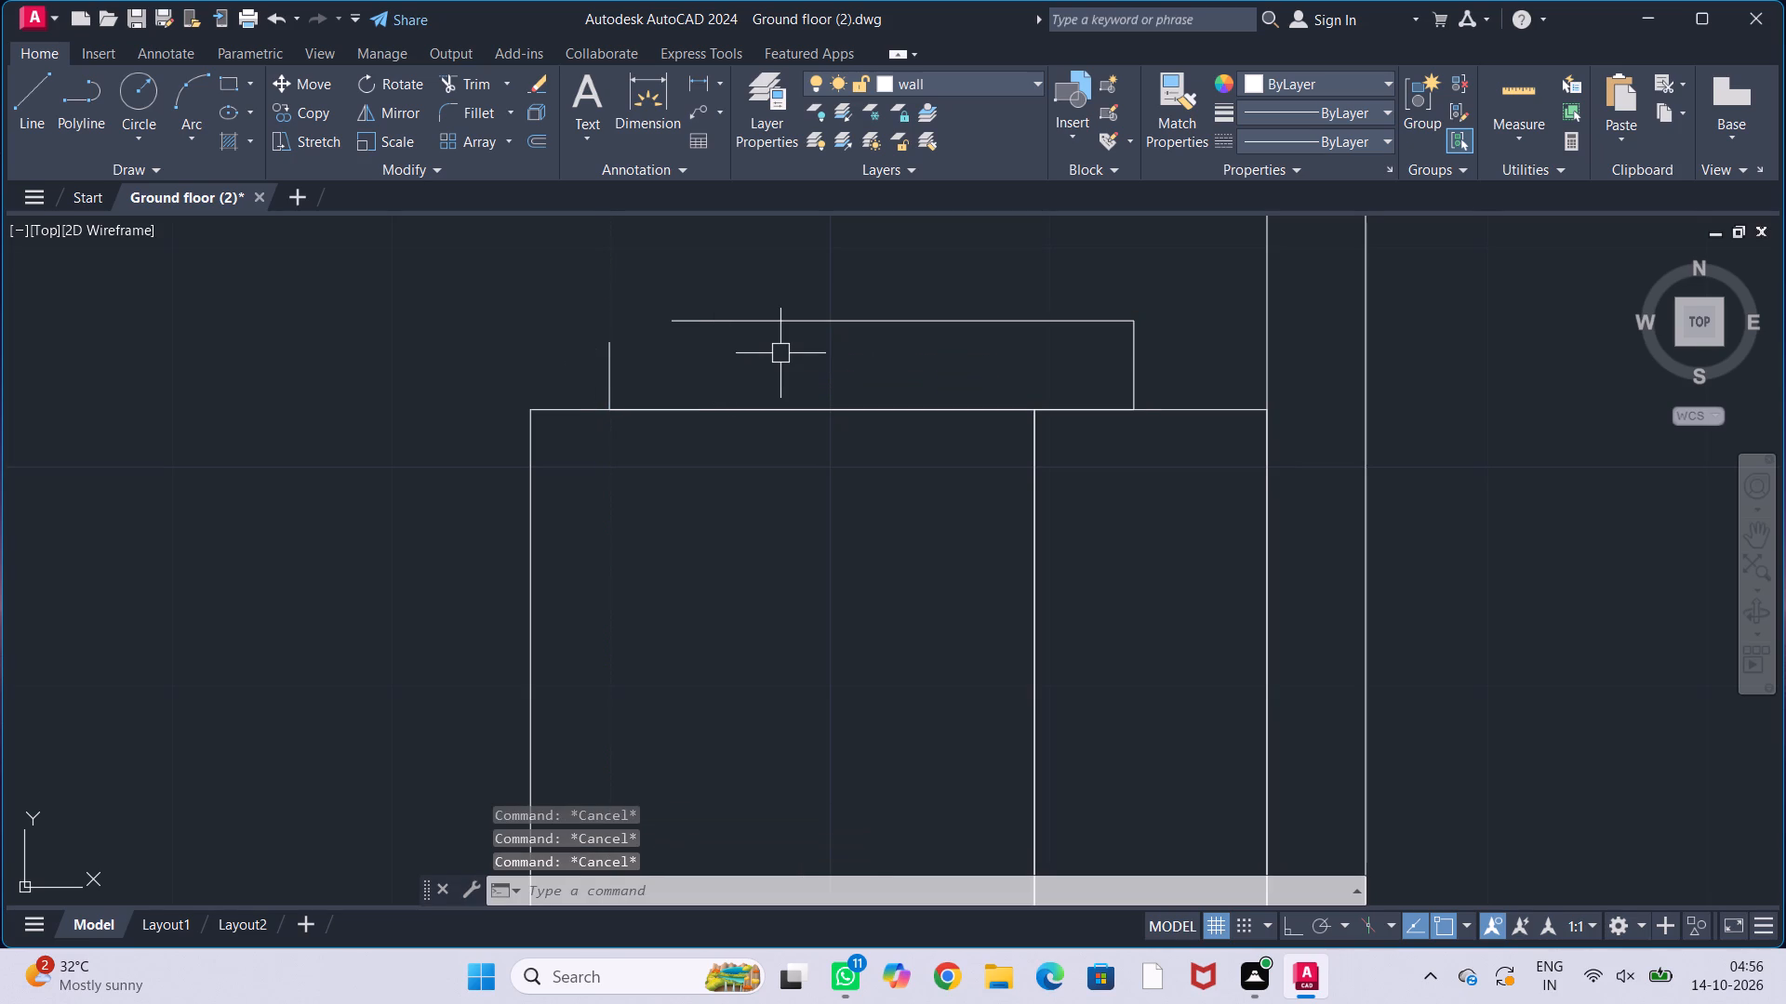
Fillet the opened upper-left corner of the upper armrest with a radius of 0.5".
{"action": "key", "text": "f"}
{"action": "key", "text": "Return"}
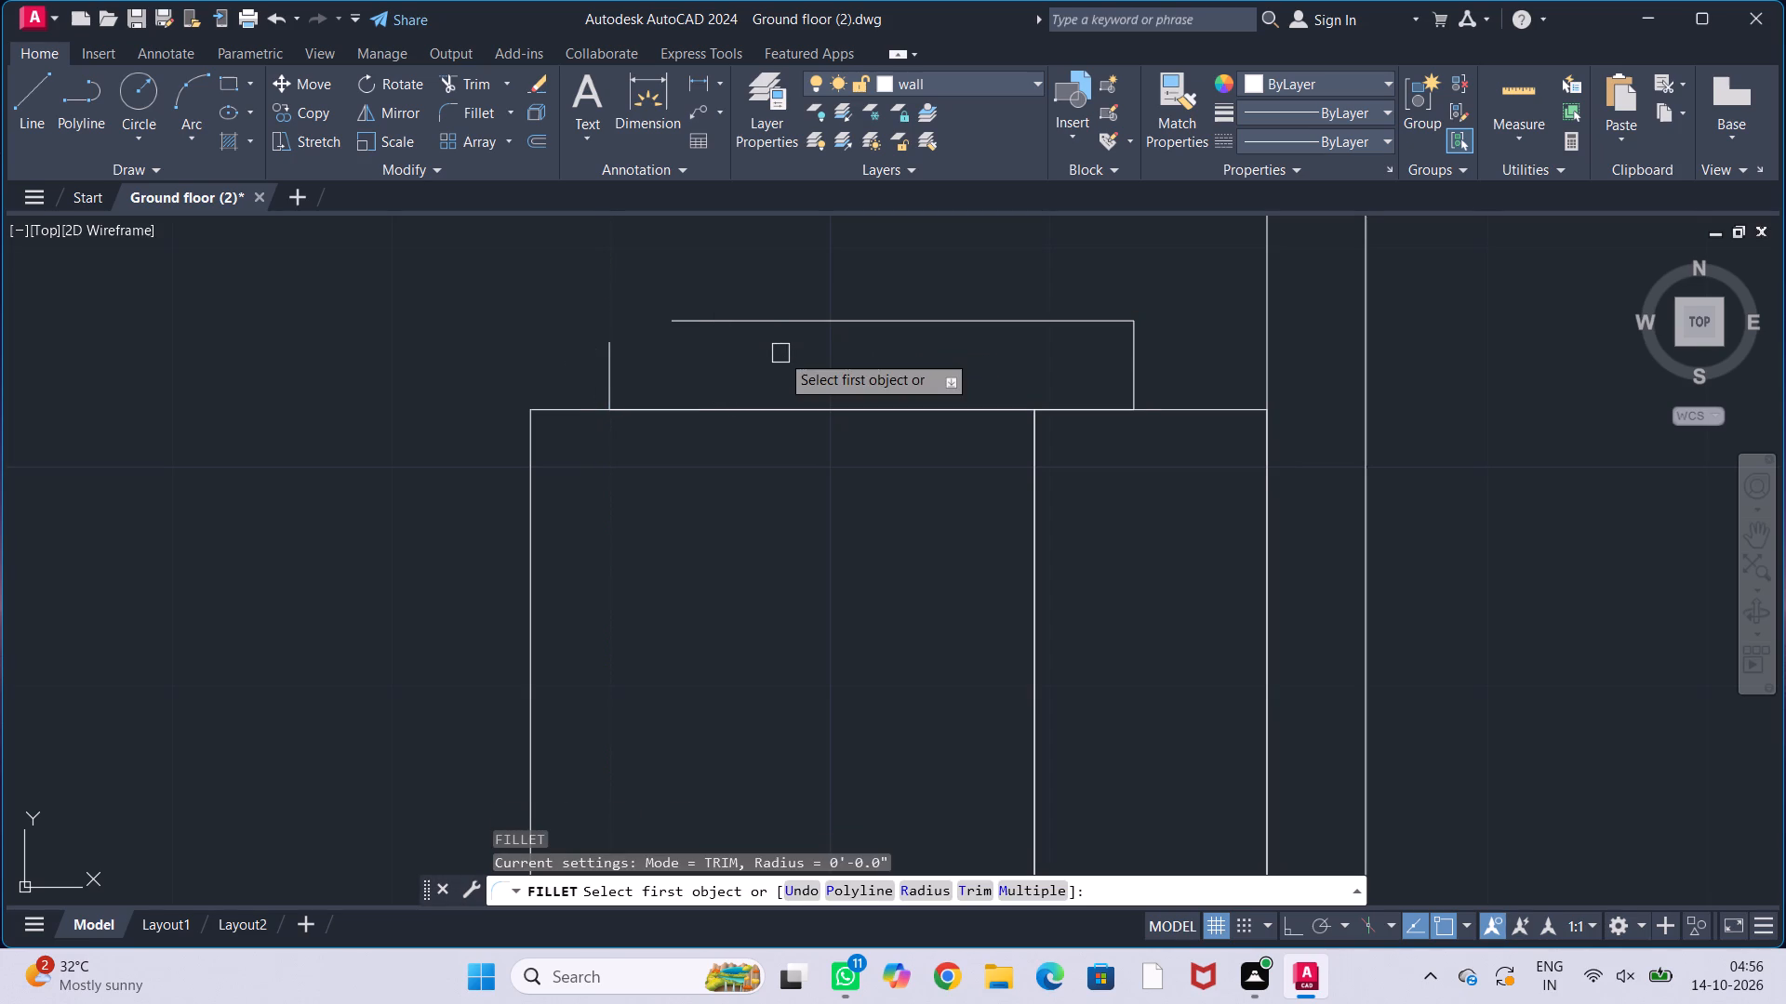
{"action": "left_click", "coordinate": [928, 892]}
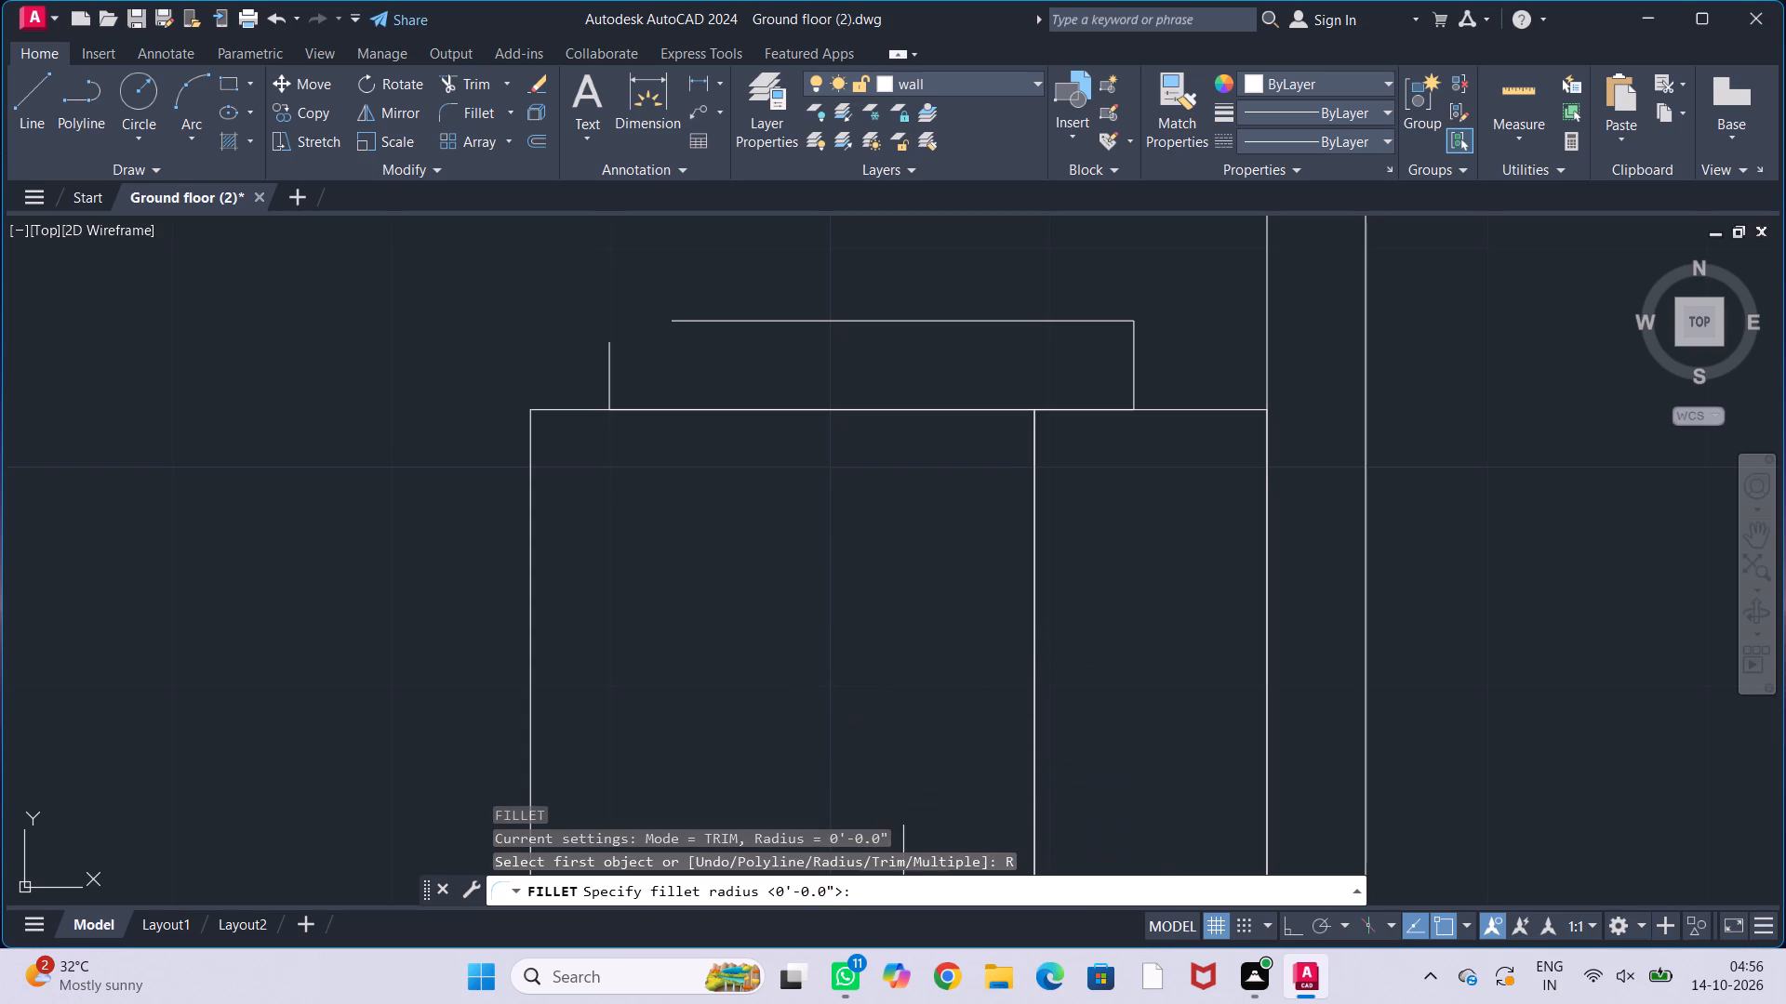
{"action": "type", "text": "0.5\""}
{"action": "key", "text": "Return"}
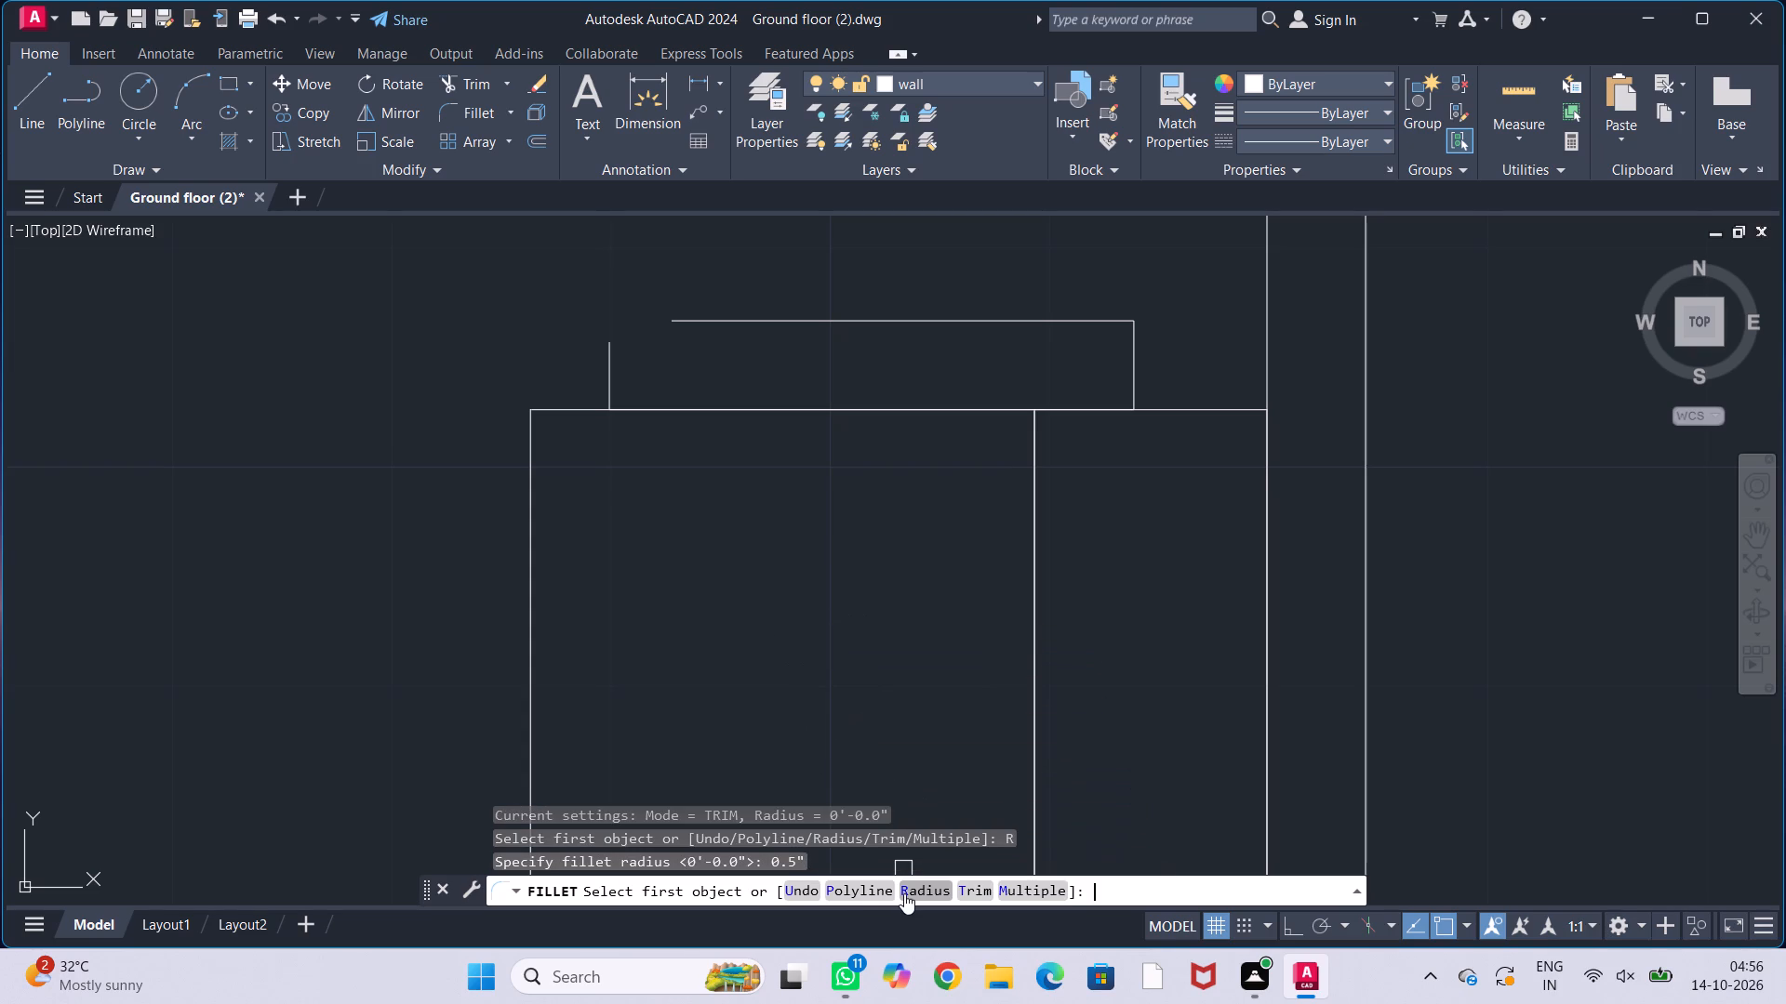
{"action": "left_click", "coordinate": [611, 370]}
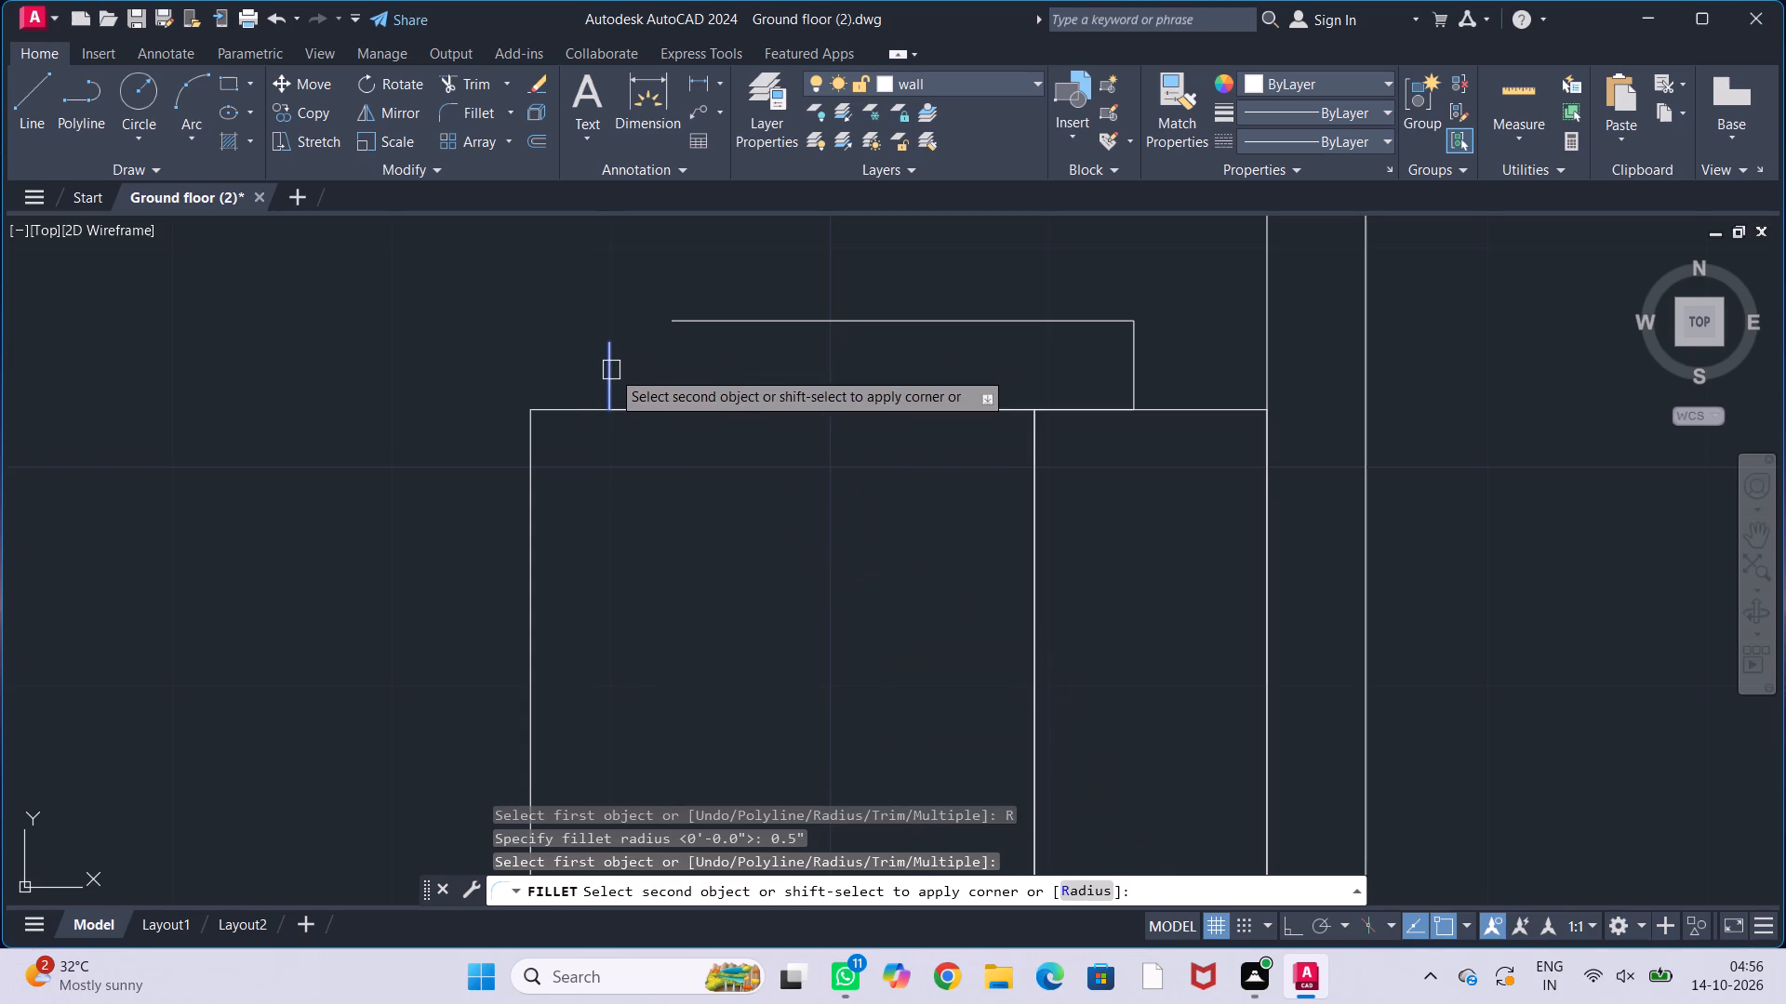
{"action": "left_click", "coordinate": [686, 318]}
{"action": "key", "text": "Escape"}
{"action": "key", "text": "Escape"}
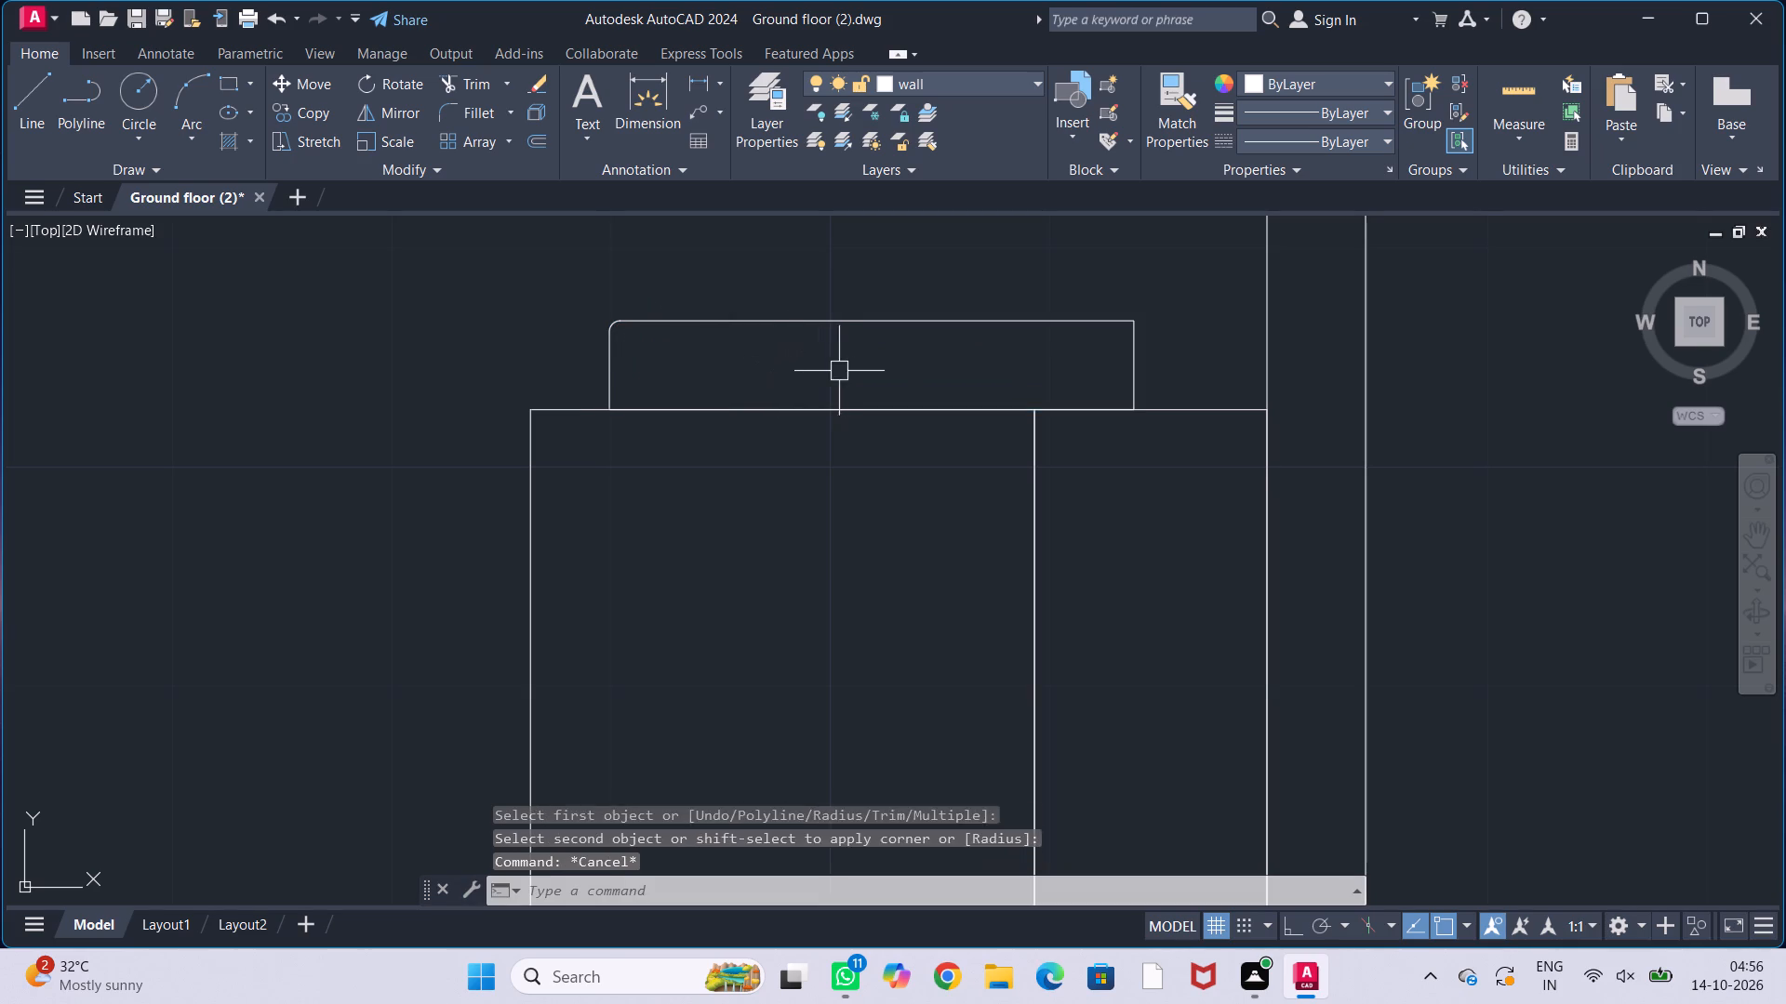
{"action": "key", "text": "Escape"}
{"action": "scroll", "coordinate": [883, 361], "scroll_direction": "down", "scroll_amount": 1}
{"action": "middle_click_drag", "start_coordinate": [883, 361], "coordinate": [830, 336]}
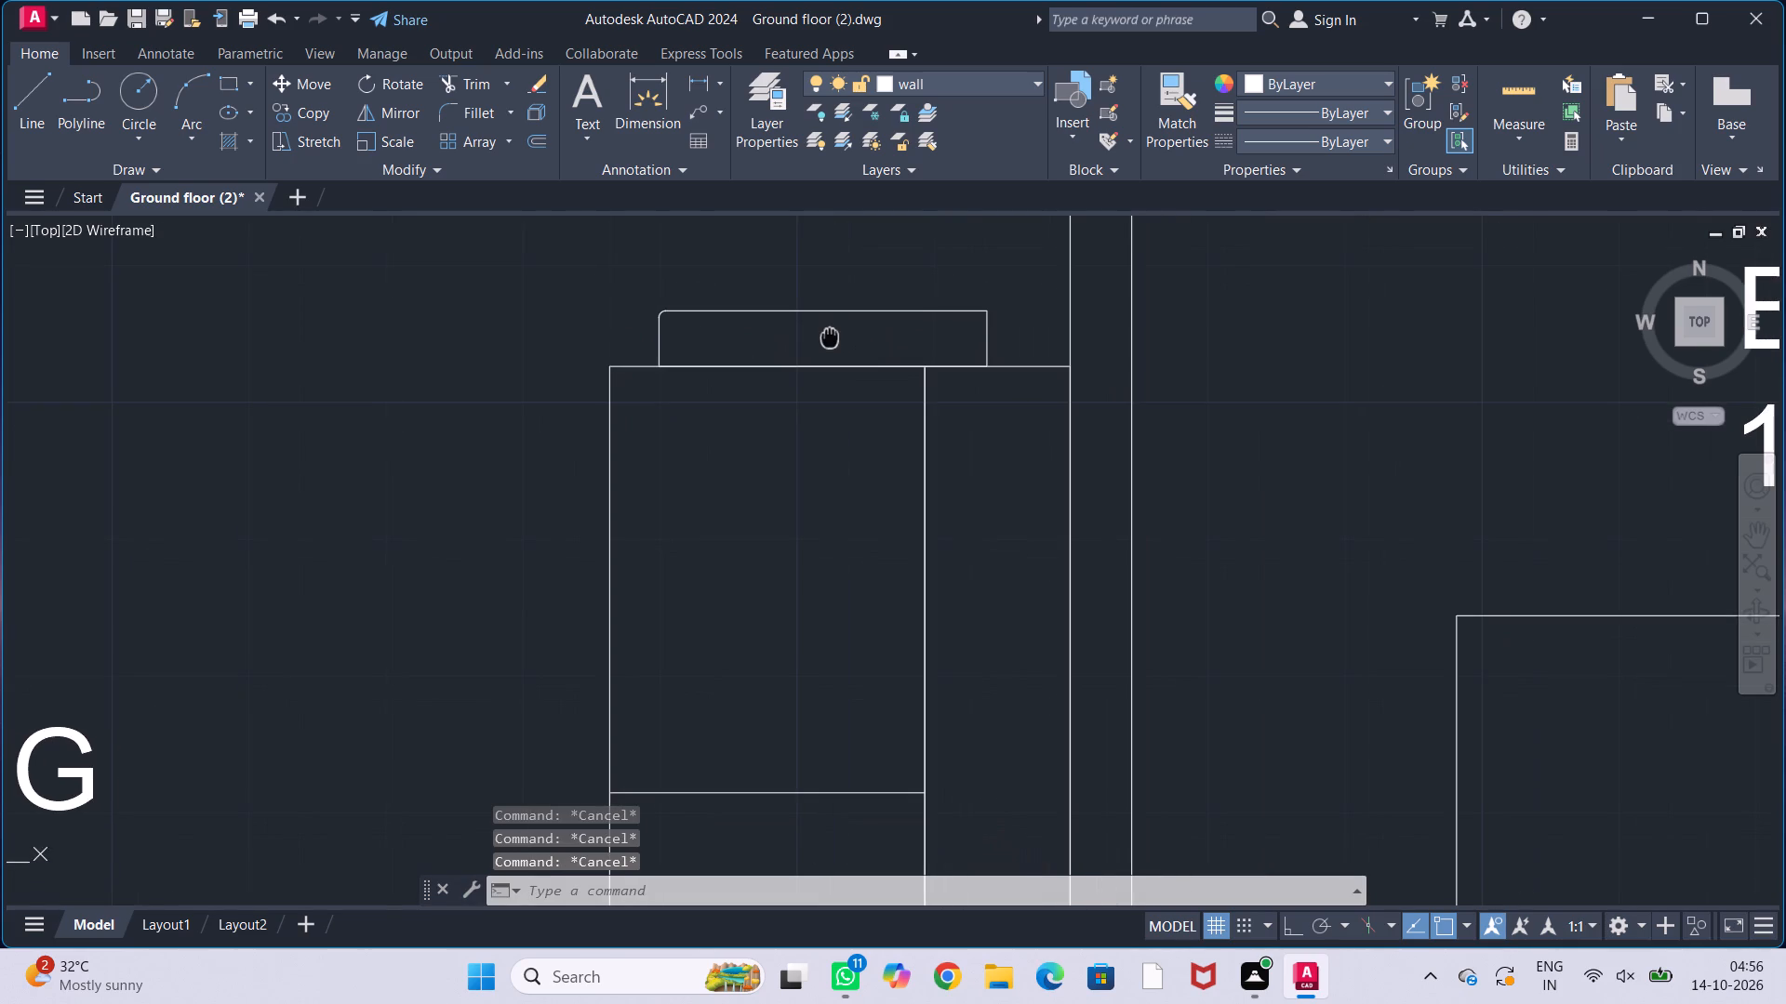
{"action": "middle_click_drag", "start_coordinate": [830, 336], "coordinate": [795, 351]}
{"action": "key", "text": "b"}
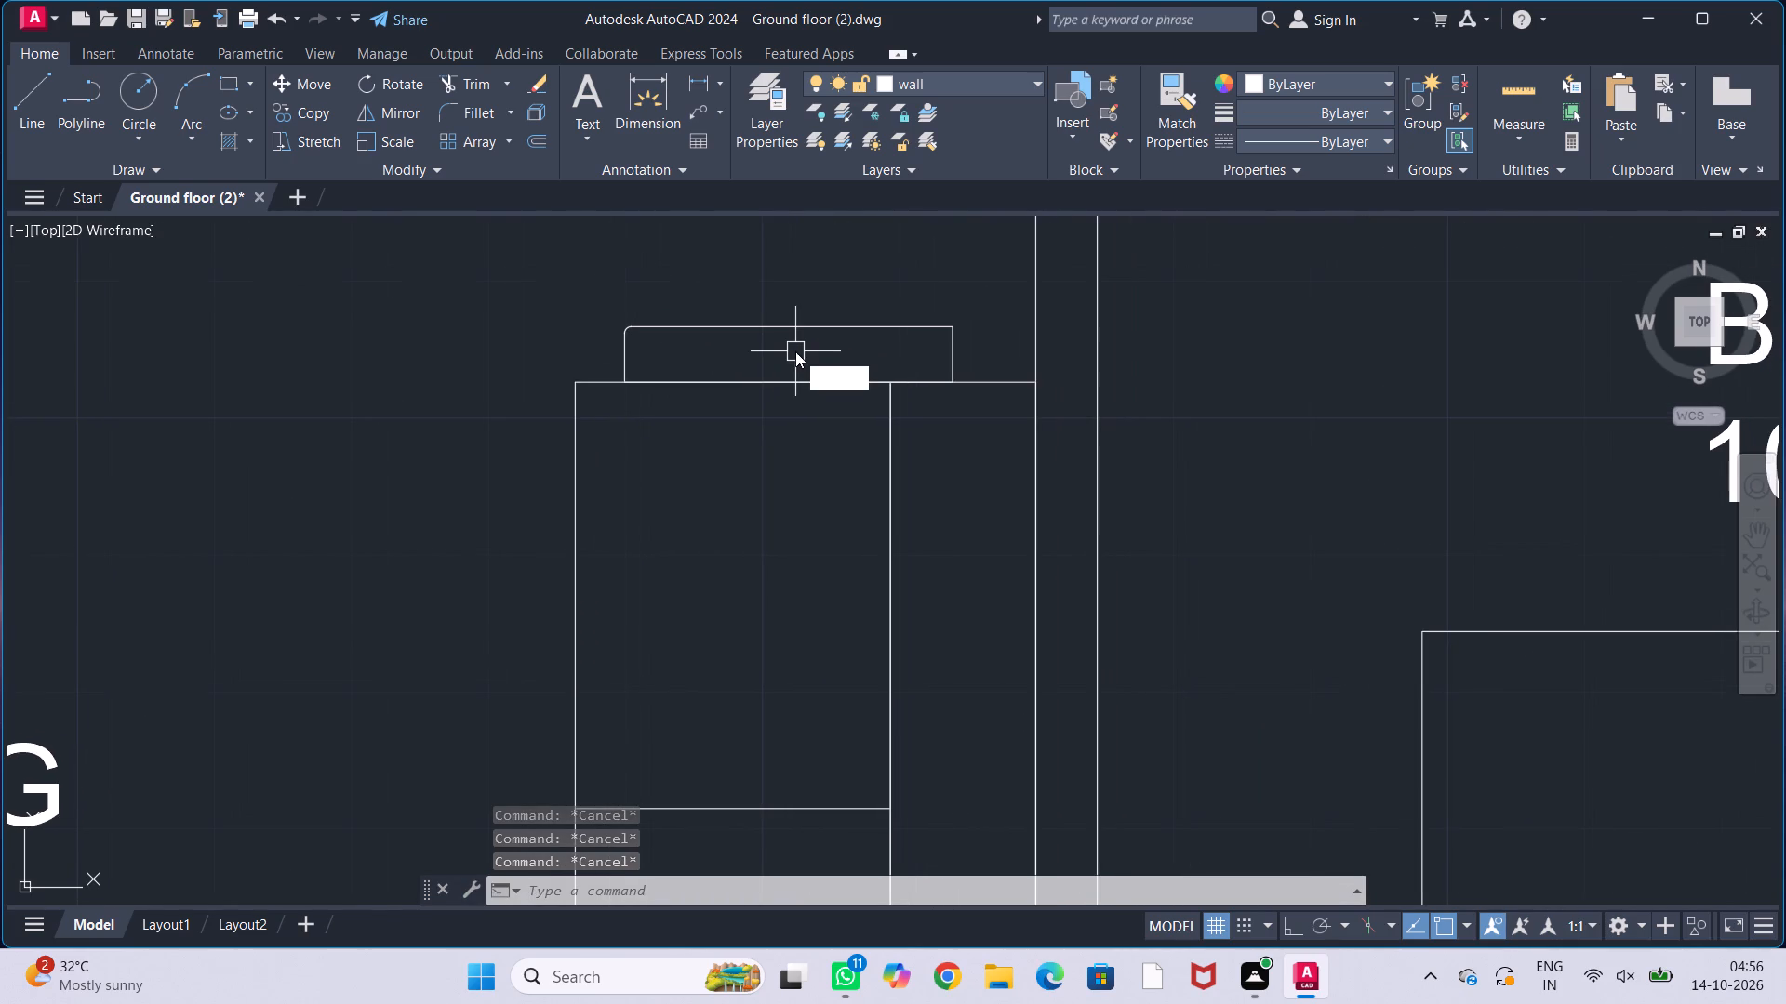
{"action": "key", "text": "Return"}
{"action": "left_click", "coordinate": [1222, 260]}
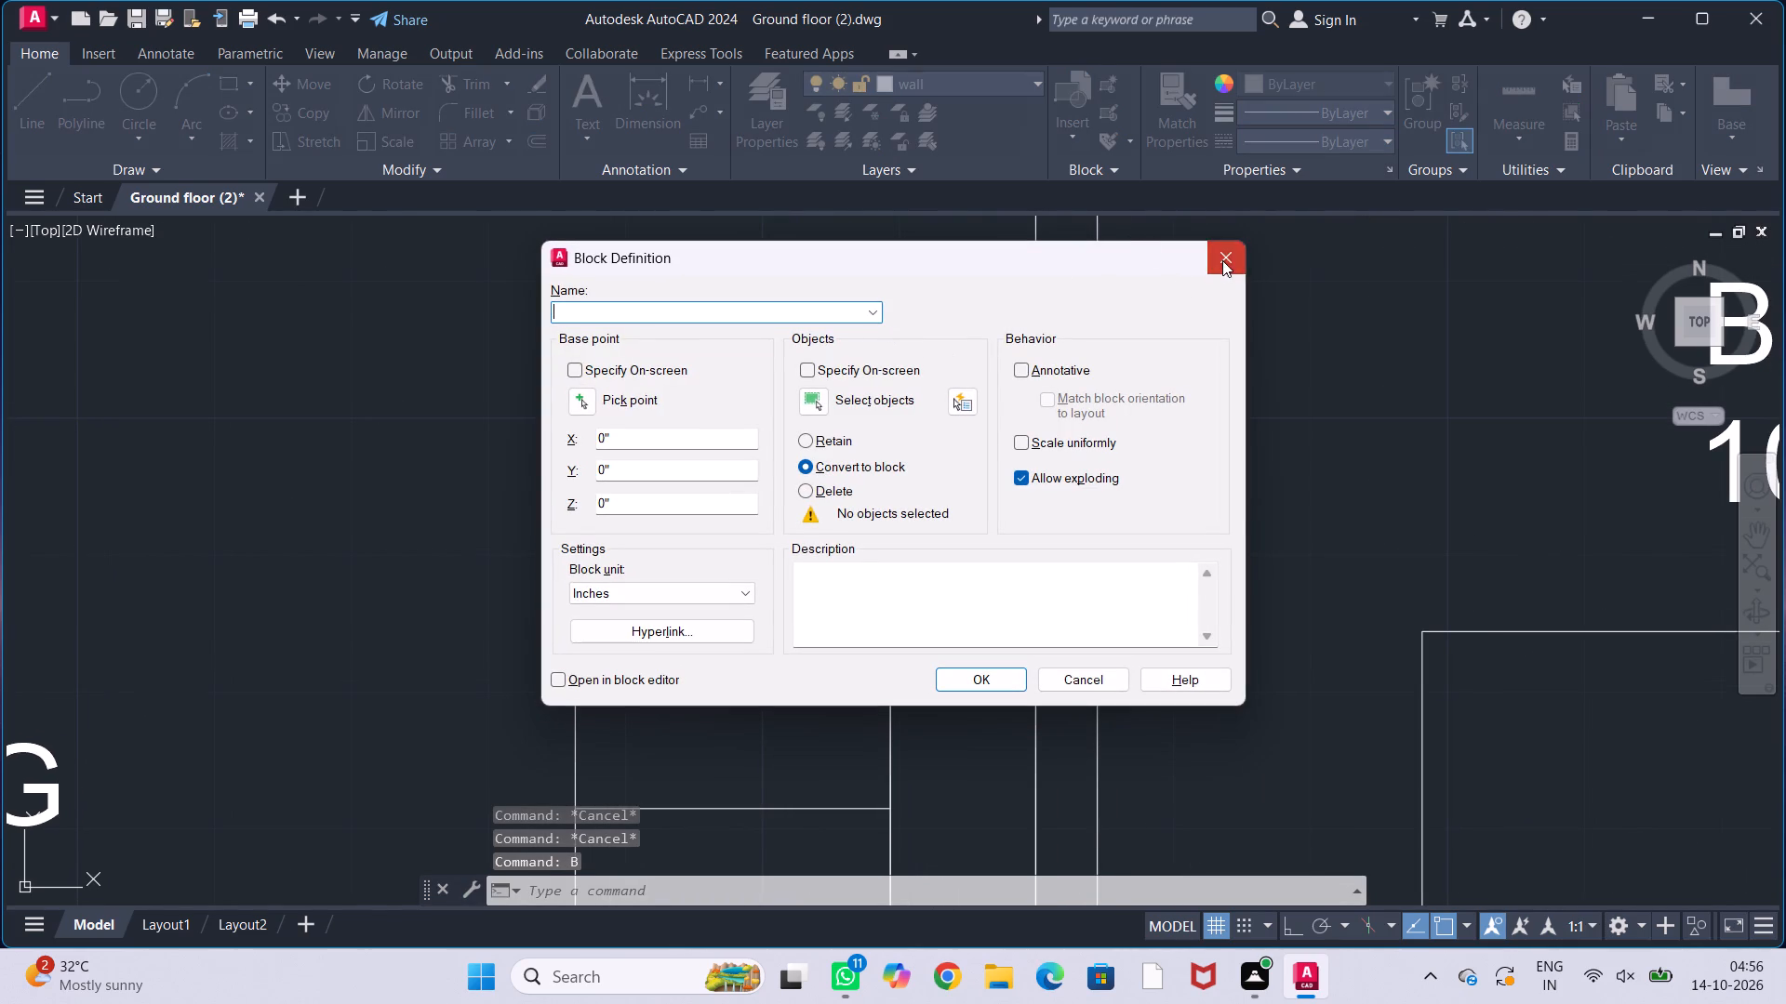
Break the upper armrest's outline to open a gap at its upper-right corner.
{"action": "key", "text": "b"}
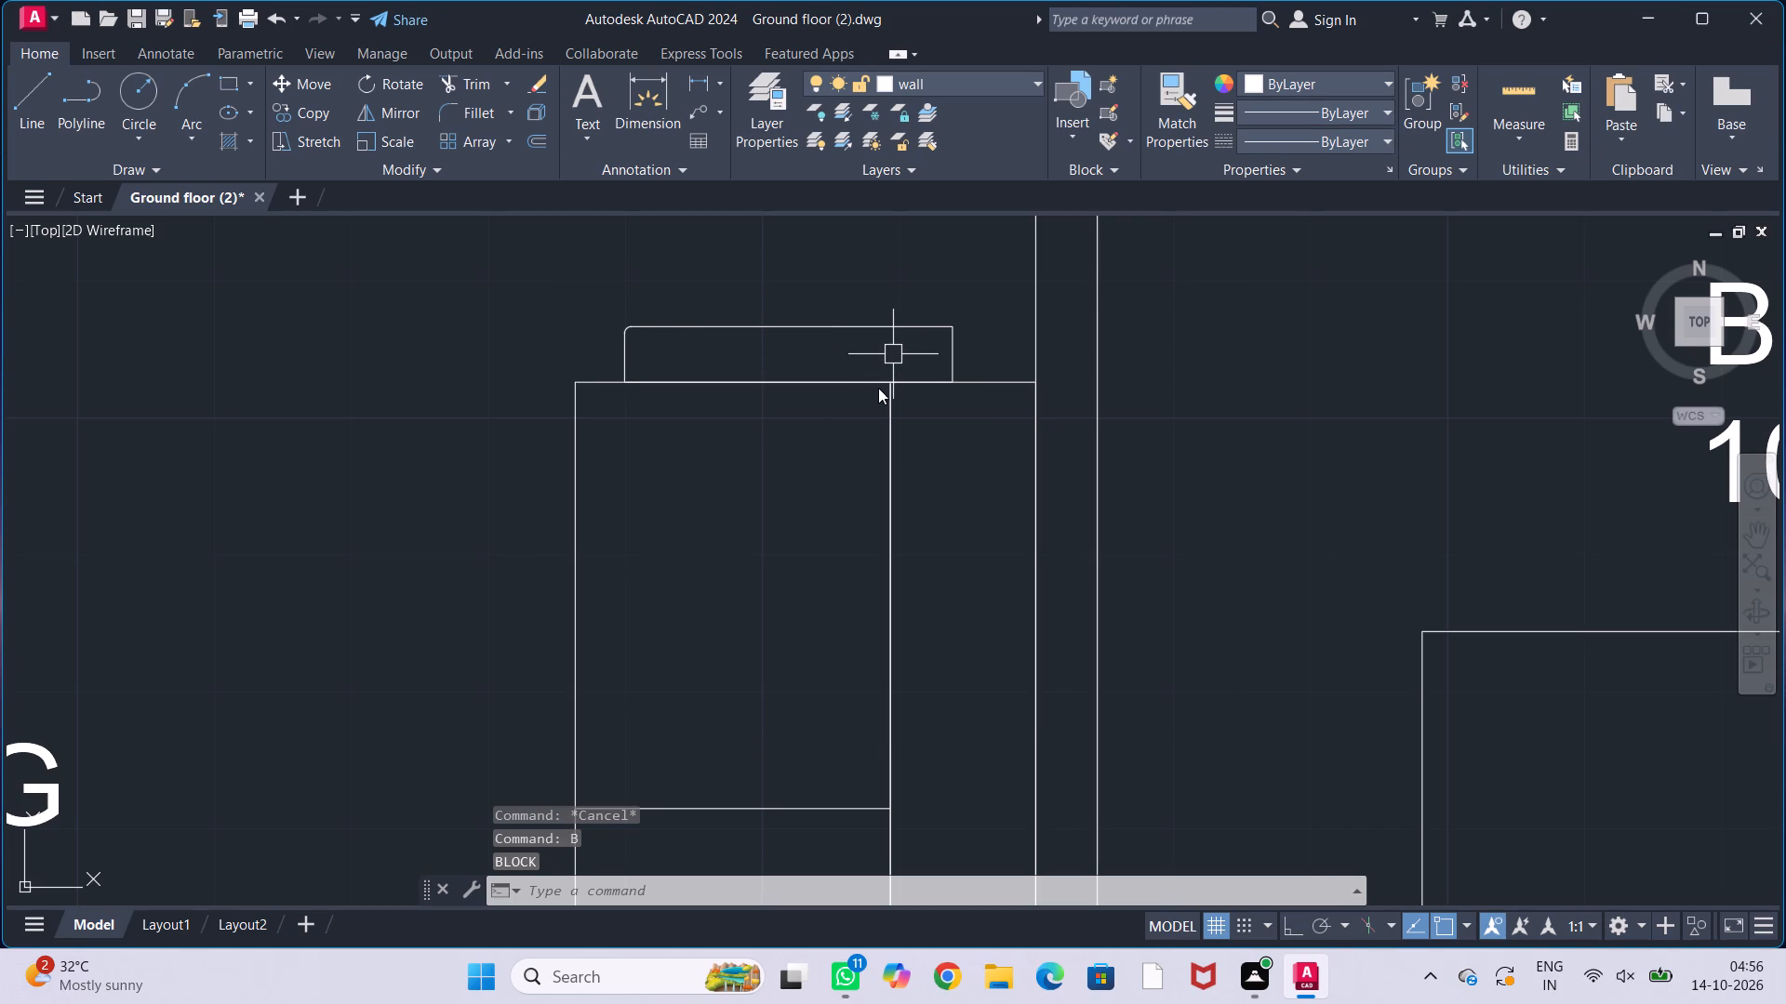
{"action": "key", "text": "r"}
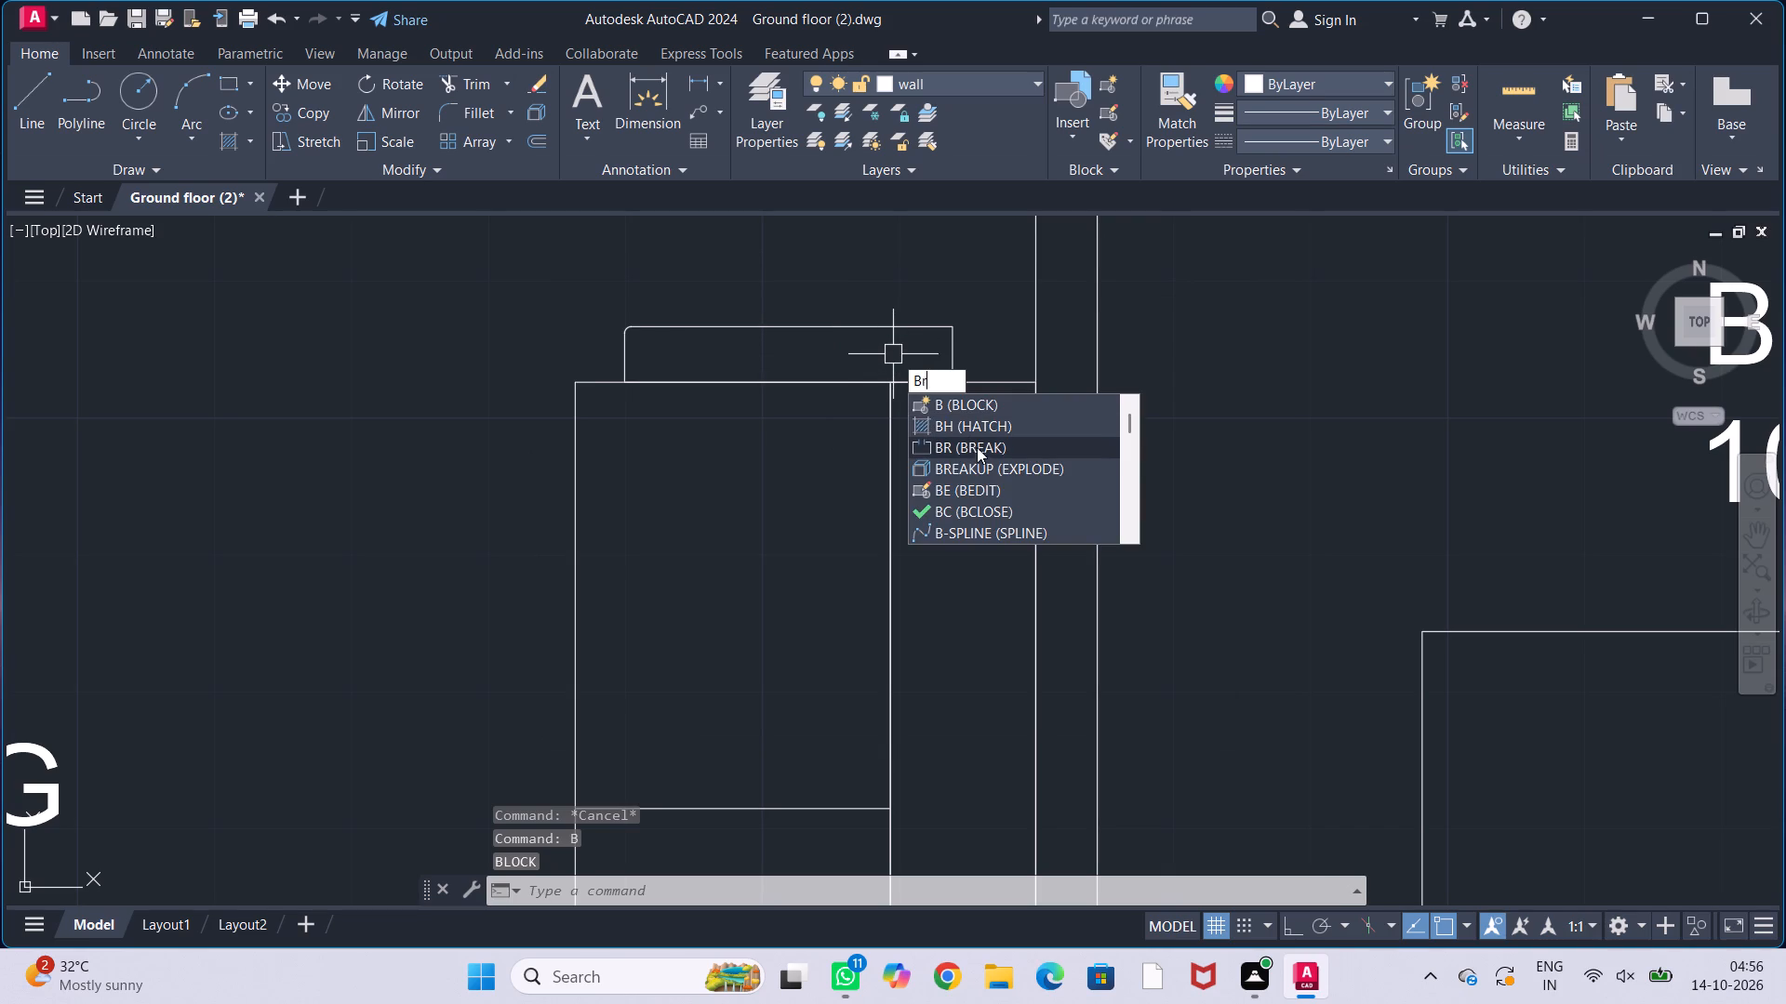
{"action": "left_click", "coordinate": [1020, 401]}
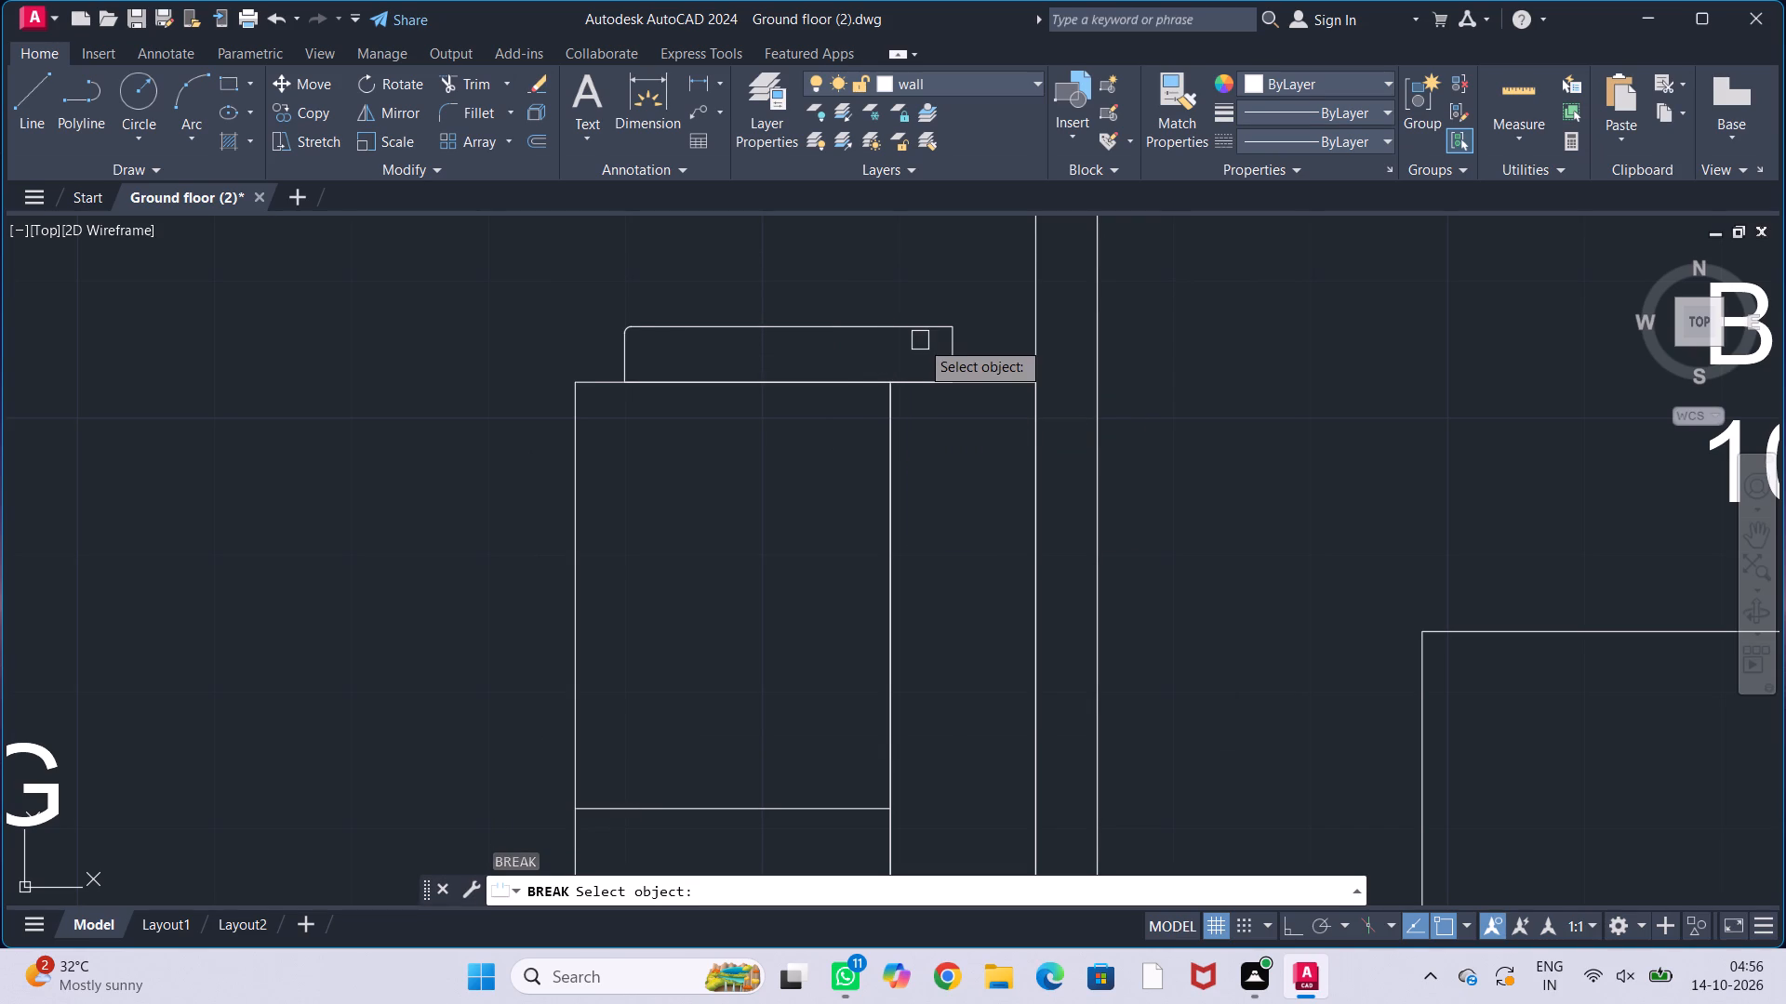
{"action": "left_click", "coordinate": [926, 329]}
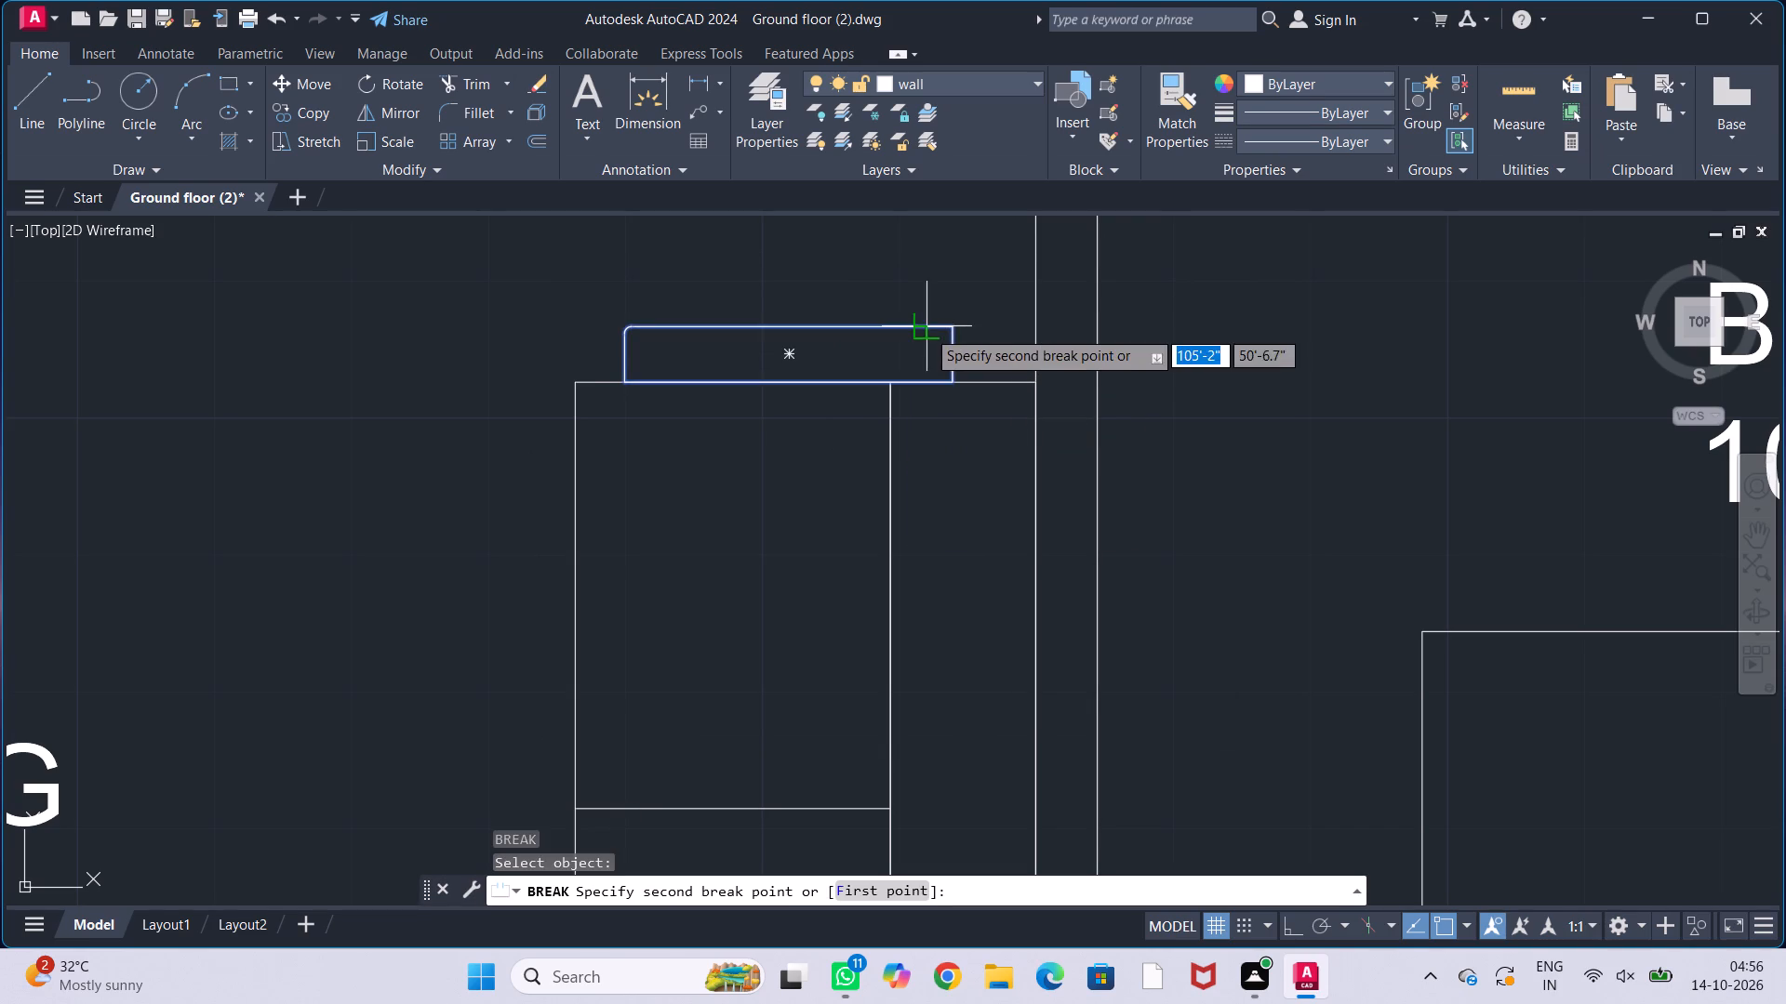
{"action": "left_click", "coordinate": [947, 356]}
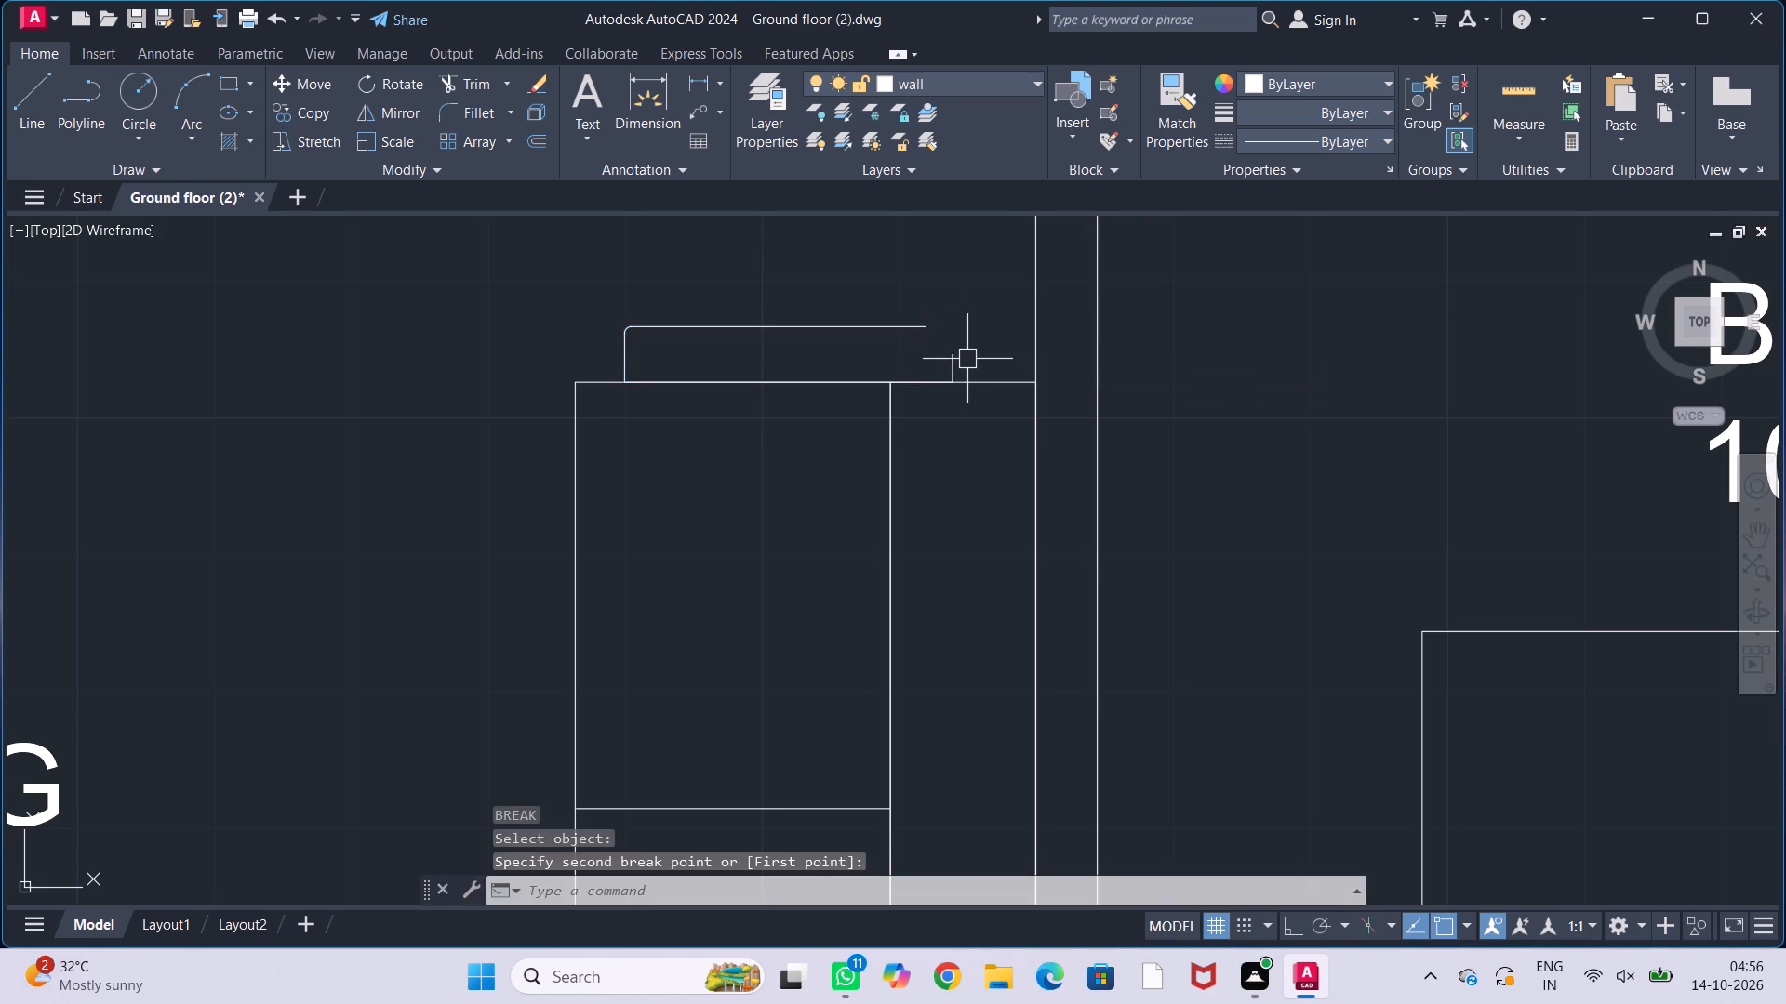
Break the sofa seat's outline to open gaps at its upper-left and lower-left corners.
{"action": "middle_click_drag", "start_coordinate": [967, 356], "coordinate": [955, 270]}
{"action": "key", "text": "Return"}
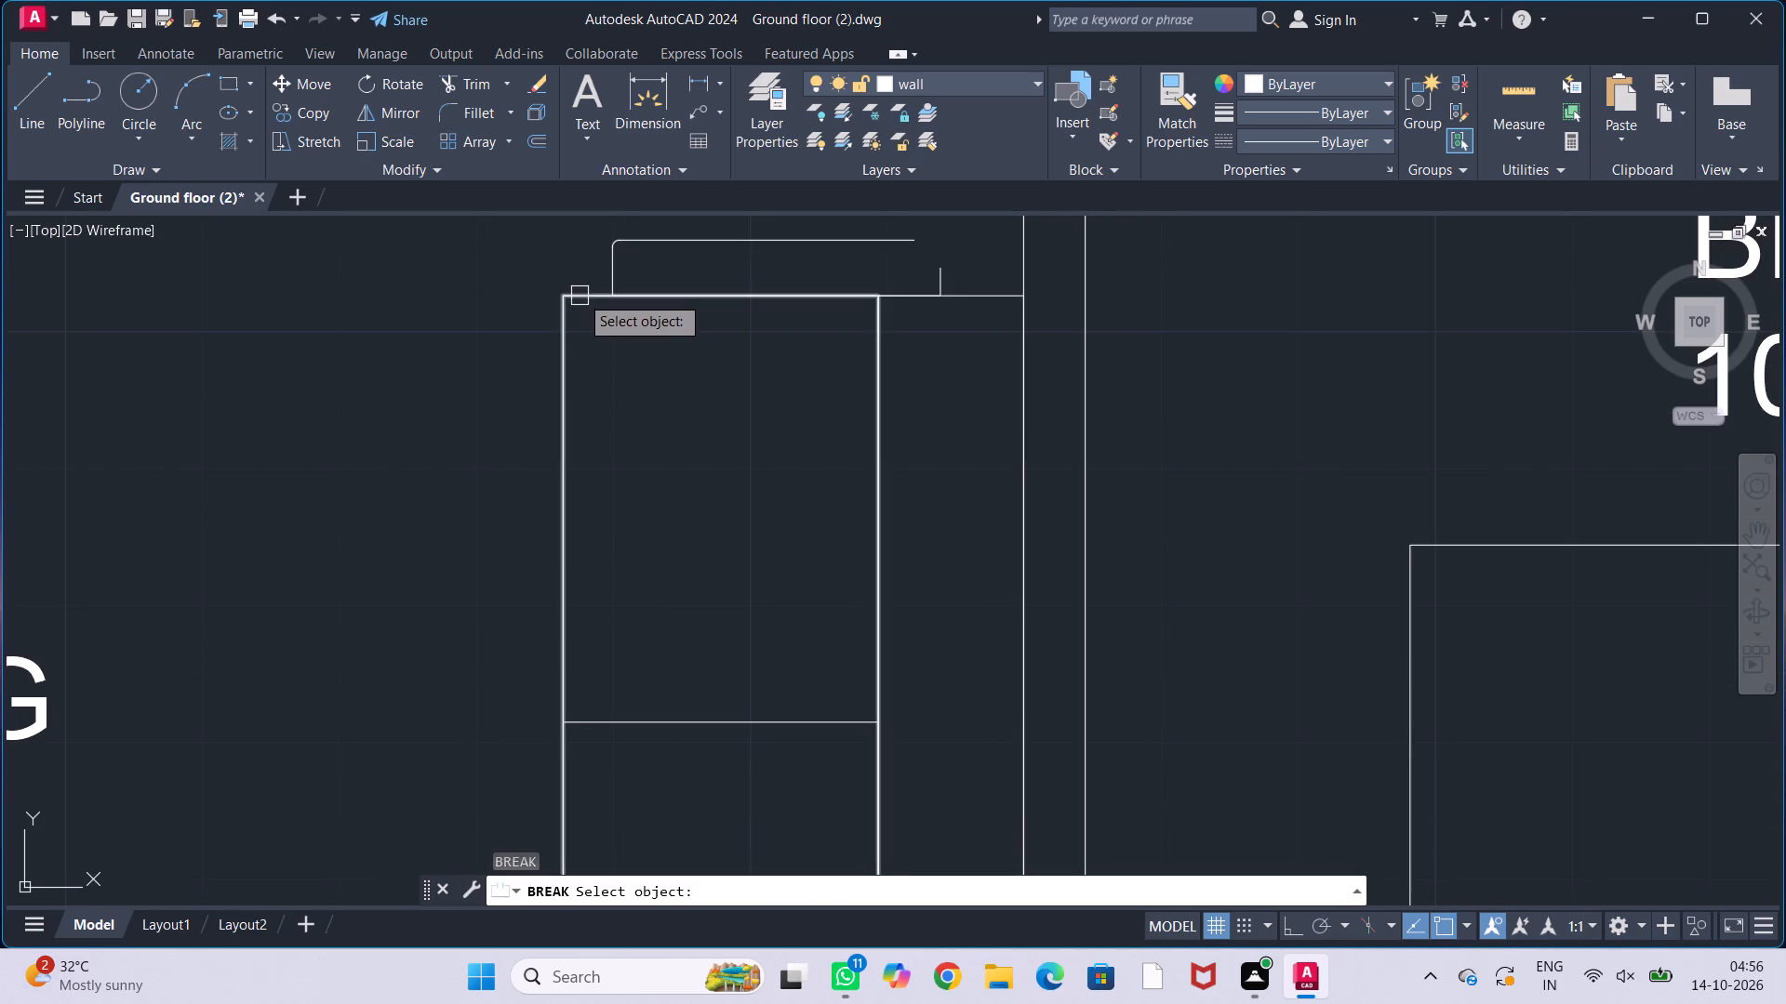
{"action": "left_click", "coordinate": [579, 294]}
{"action": "left_click", "coordinate": [566, 327]}
{"action": "scroll", "coordinate": [628, 387], "scroll_direction": "down", "scroll_amount": 2}
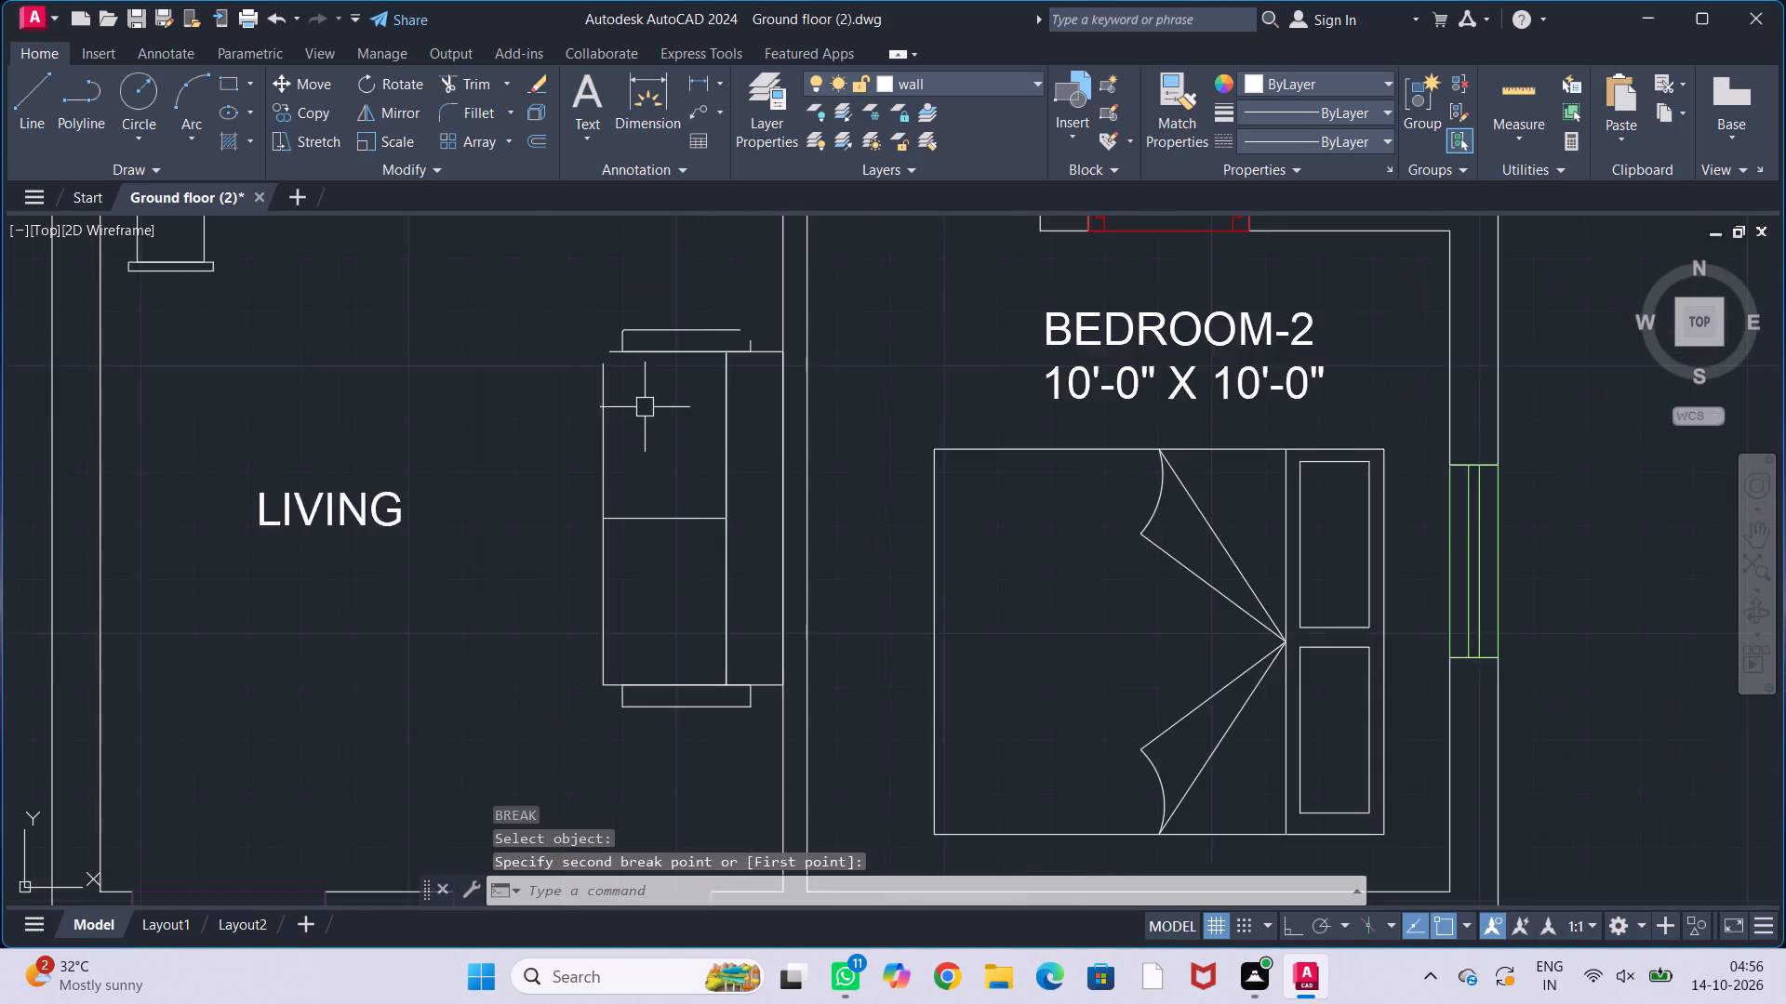
{"action": "middle_click_drag", "start_coordinate": [646, 411], "coordinate": [620, 309]}
{"action": "middle_click_drag", "start_coordinate": [637, 456], "coordinate": [638, 376]}
{"action": "scroll", "coordinate": [606, 469], "scroll_direction": "up", "scroll_amount": 2}
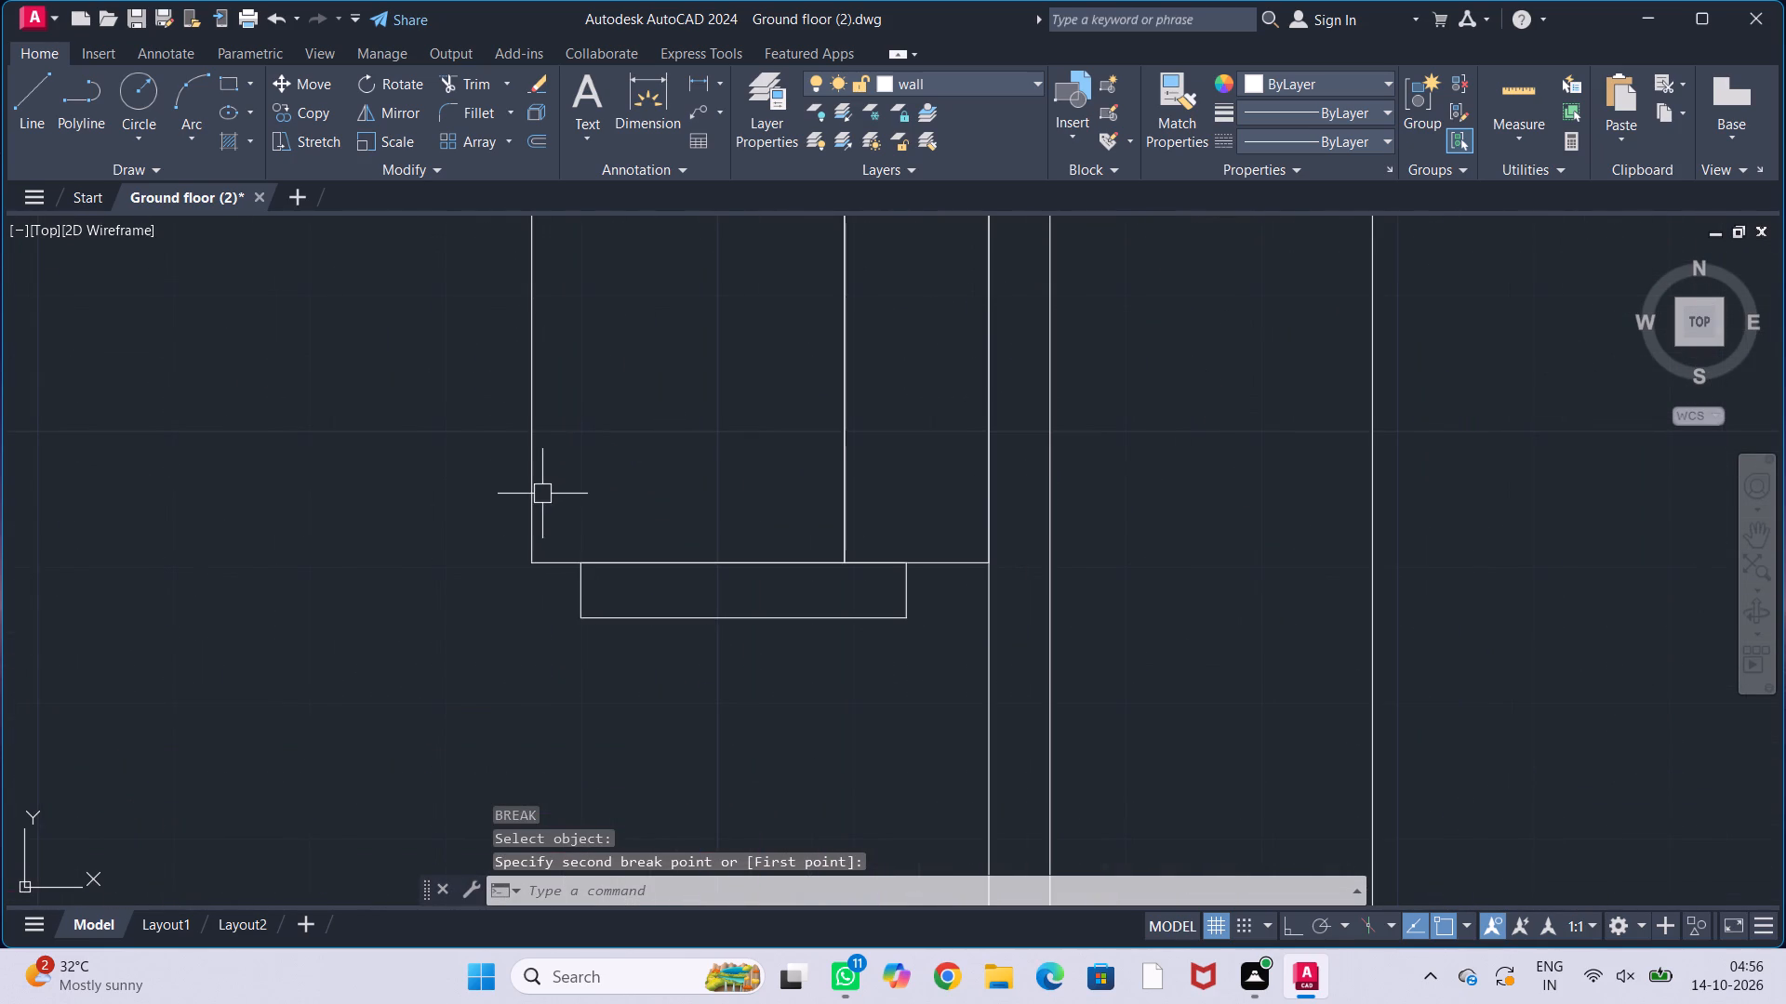
{"action": "key", "text": "Return"}
{"action": "left_click", "coordinate": [532, 539]}
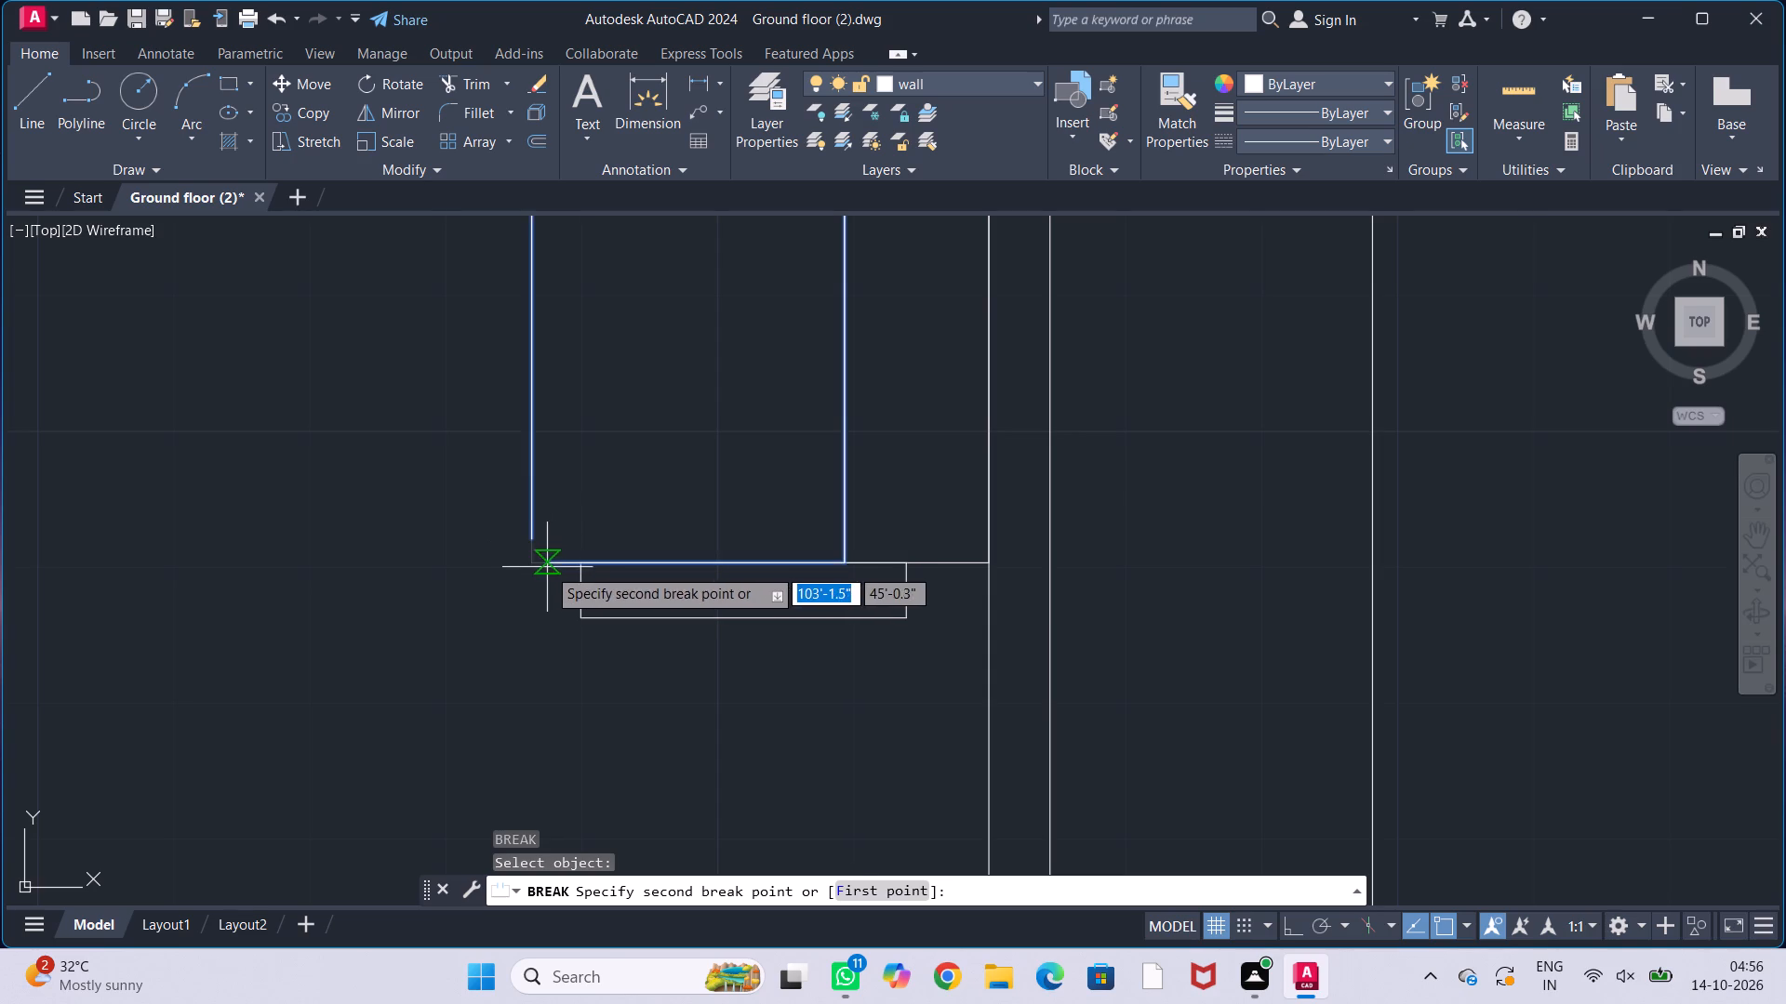
{"action": "left_click", "coordinate": [547, 567]}
Break the lower armrest's outline to open a gap along its lower edge at the lower-left corner.
{"action": "scroll", "coordinate": [619, 511], "scroll_direction": "down", "scroll_amount": 1}
{"action": "middle_click_drag", "start_coordinate": [660, 493], "coordinate": [662, 561]}
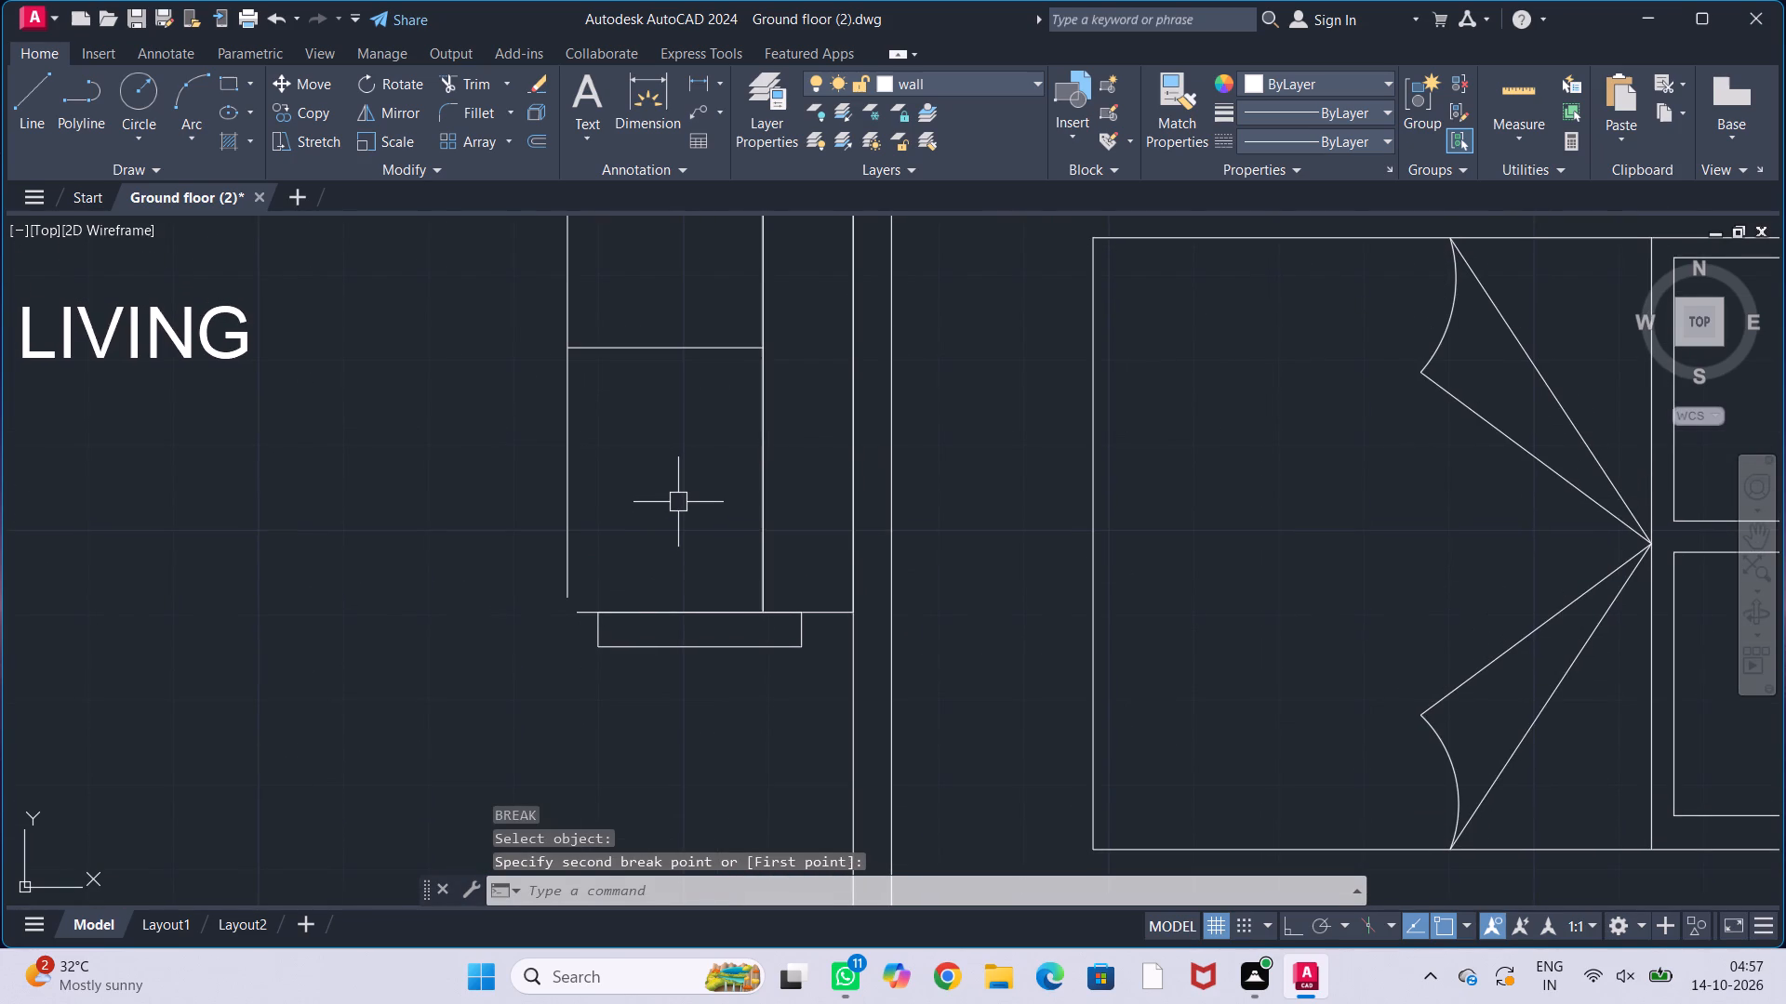
{"action": "middle_click_drag", "start_coordinate": [664, 579], "coordinate": [663, 508]}
{"action": "scroll", "coordinate": [584, 601], "scroll_direction": "up", "scroll_amount": 2}
{"action": "left_click", "coordinate": [606, 516]}
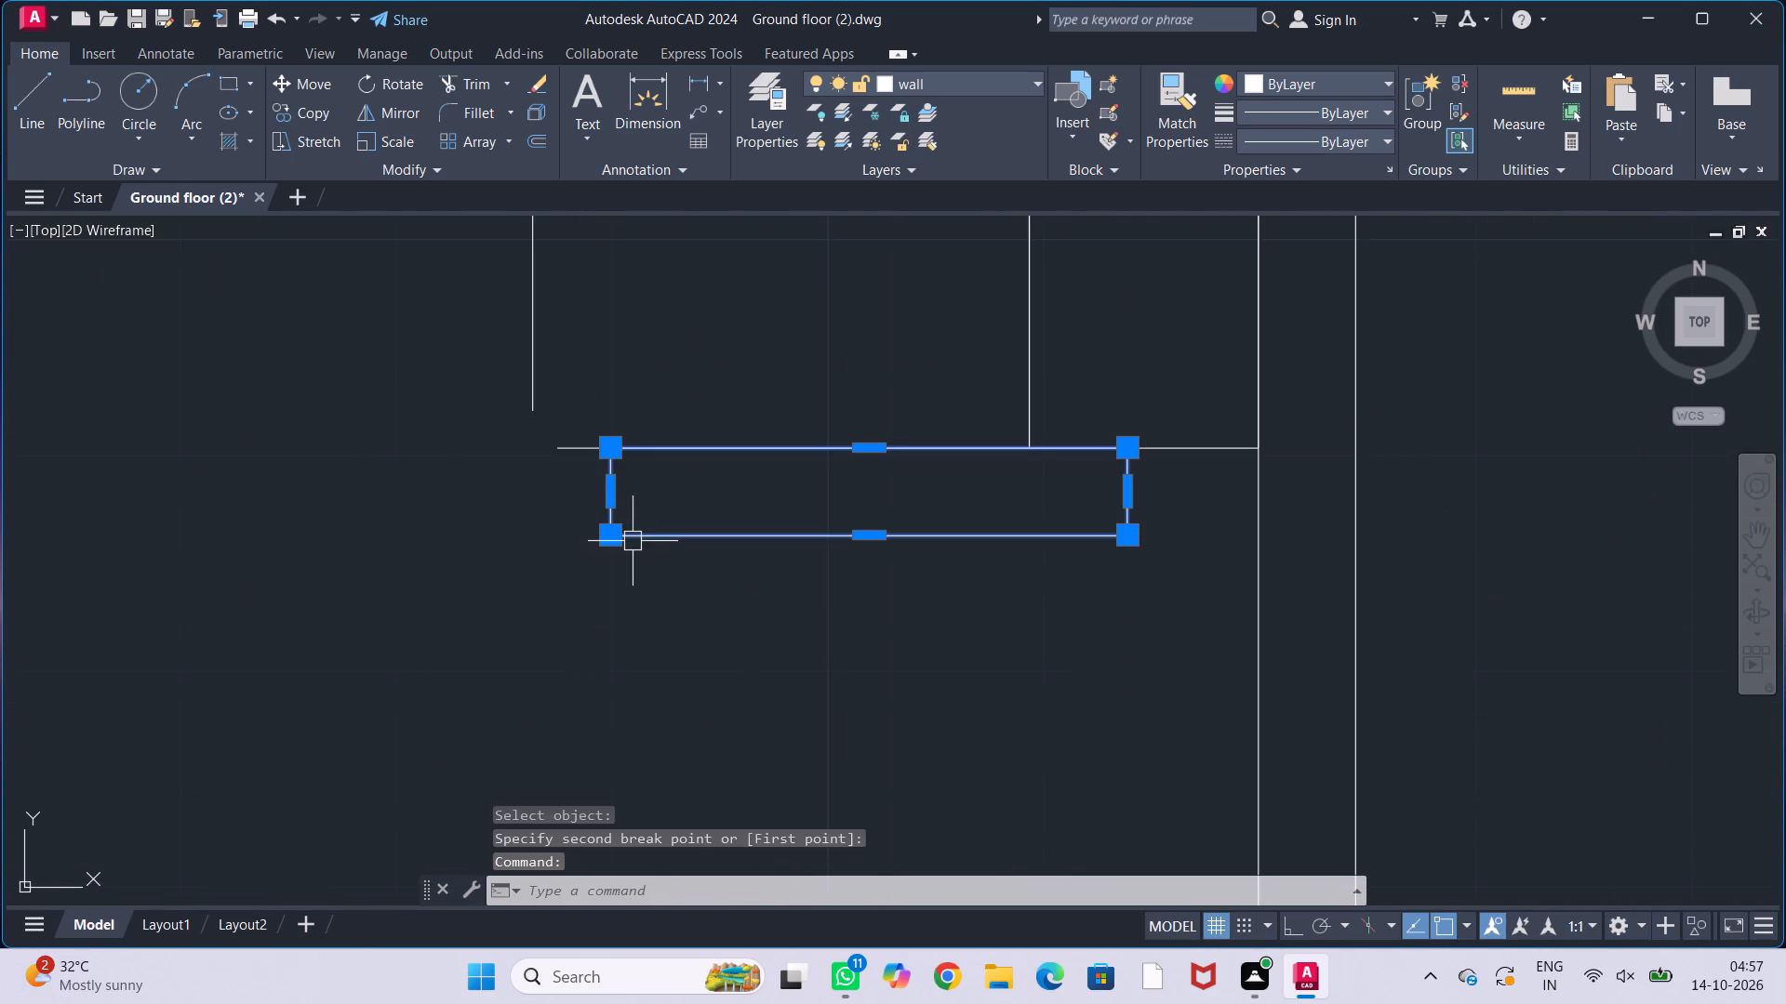
{"action": "key", "text": "Escape"}
{"action": "key", "text": "Return"}
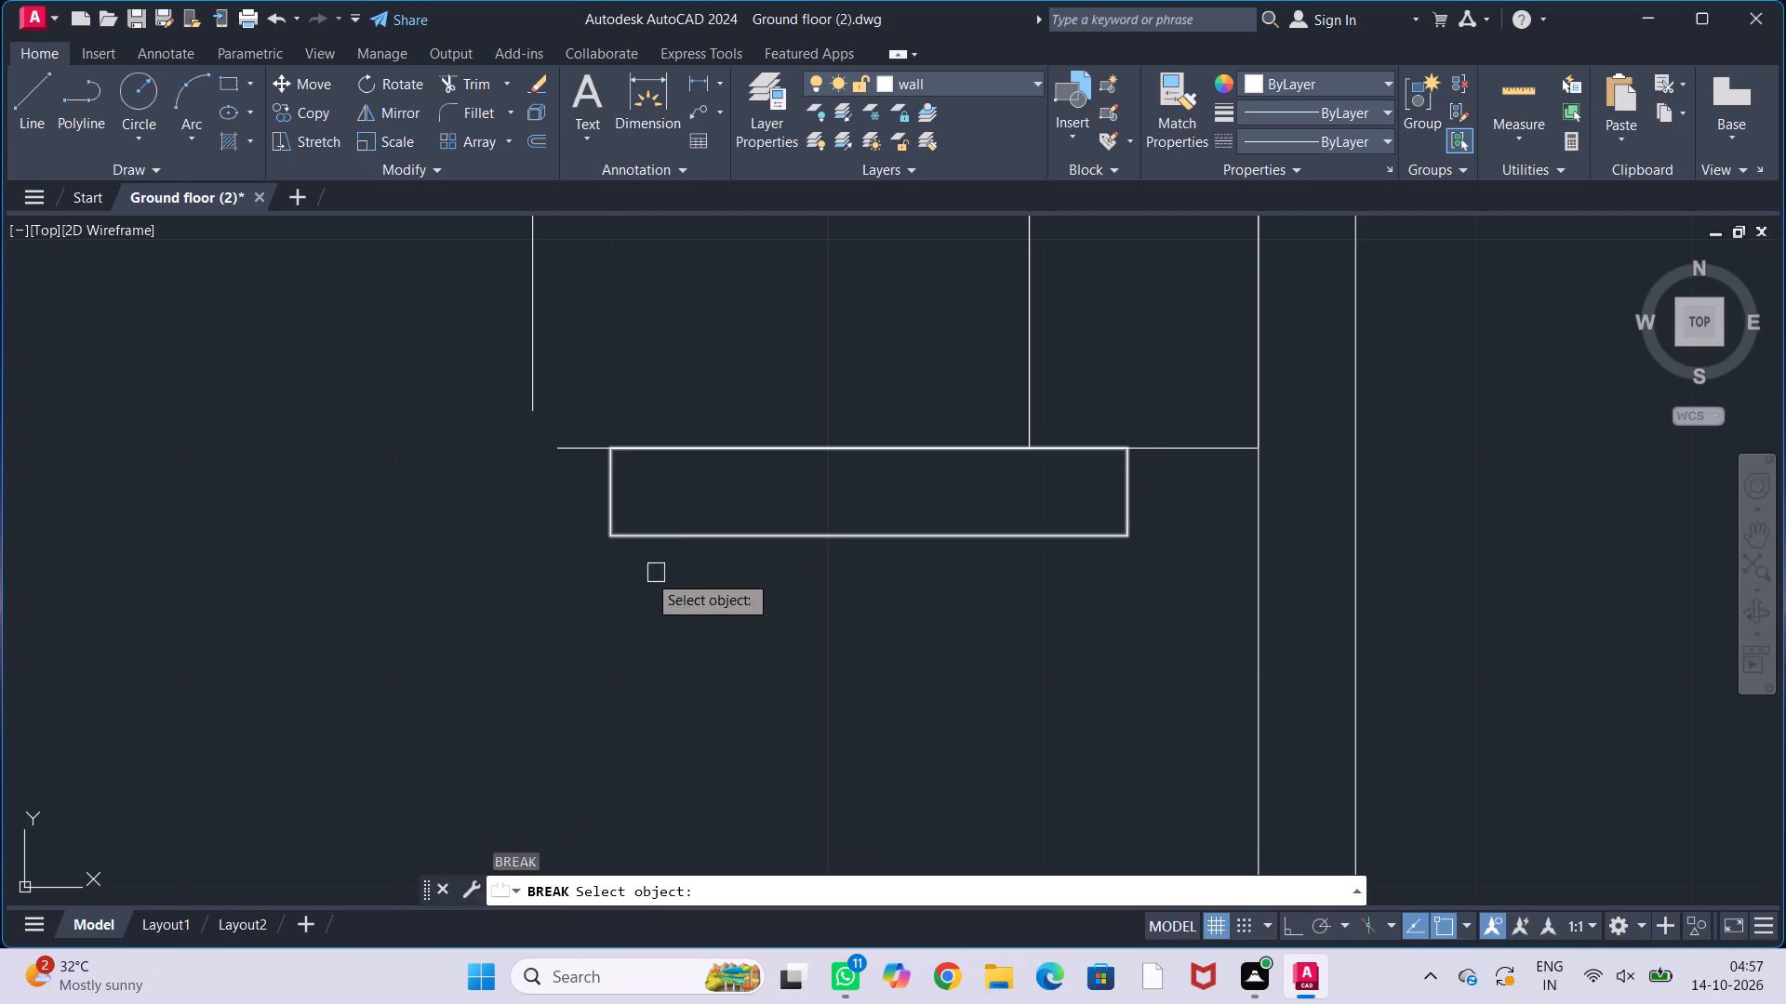
{"action": "left_click", "coordinate": [608, 519]}
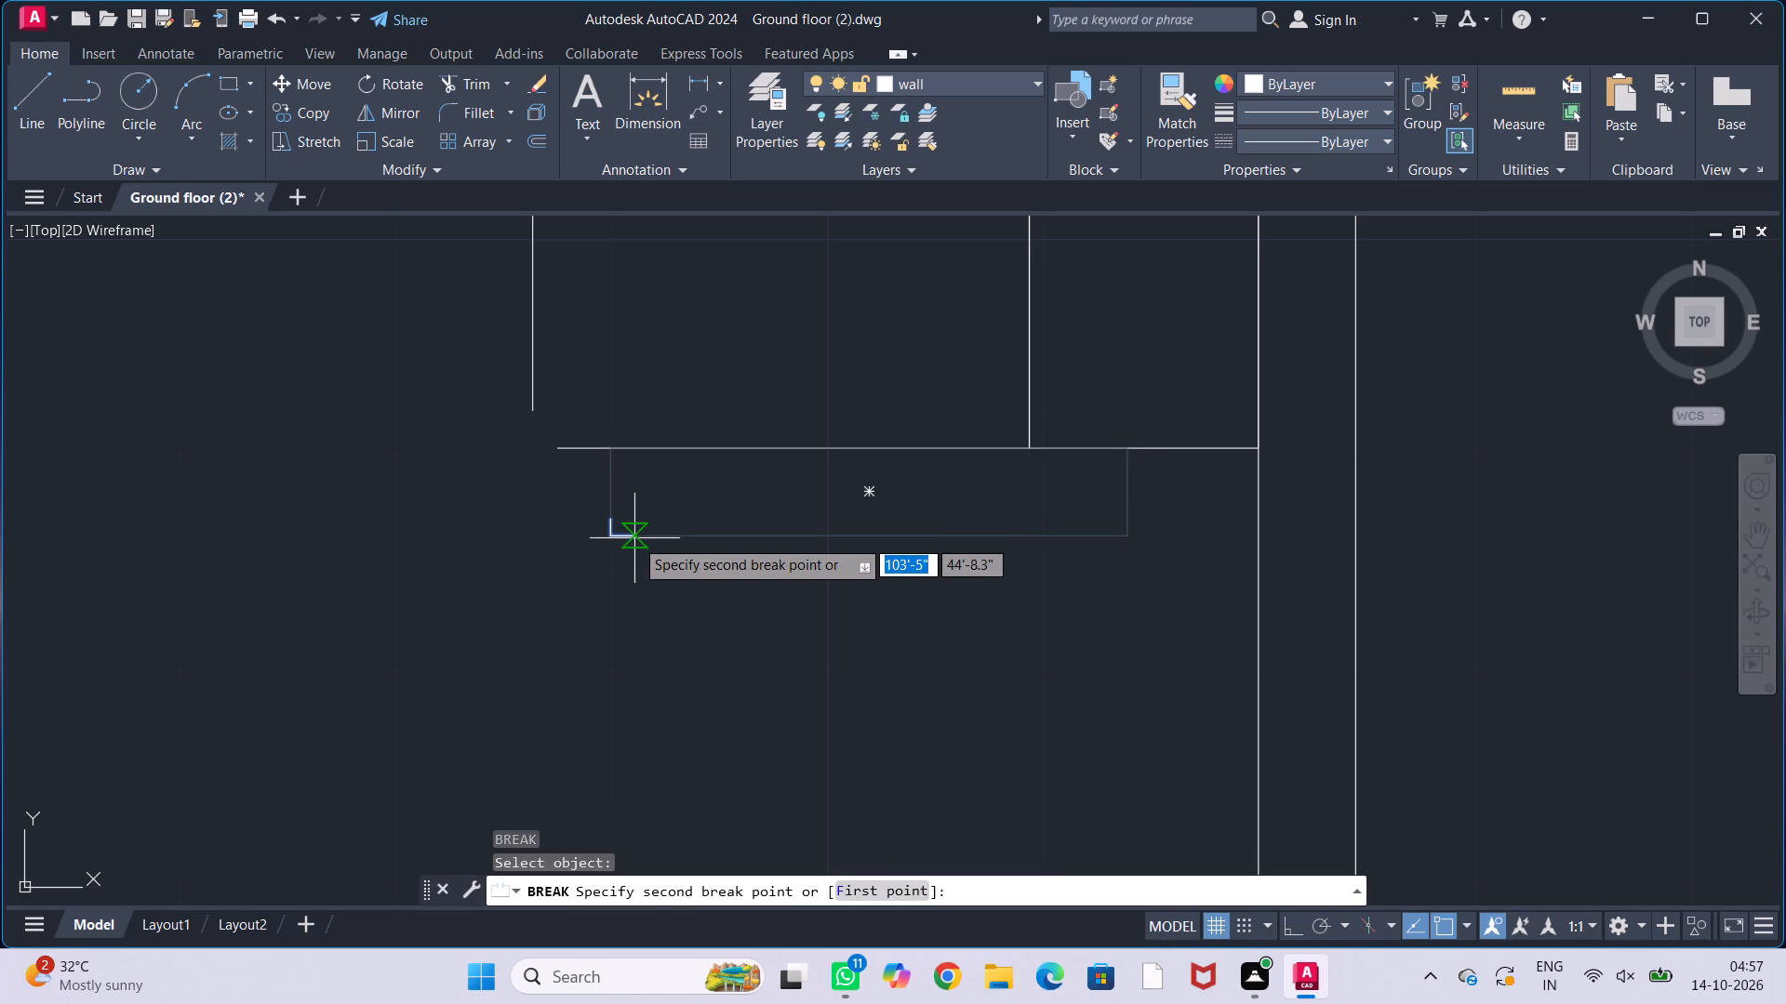
{"action": "key", "text": "Escape"}
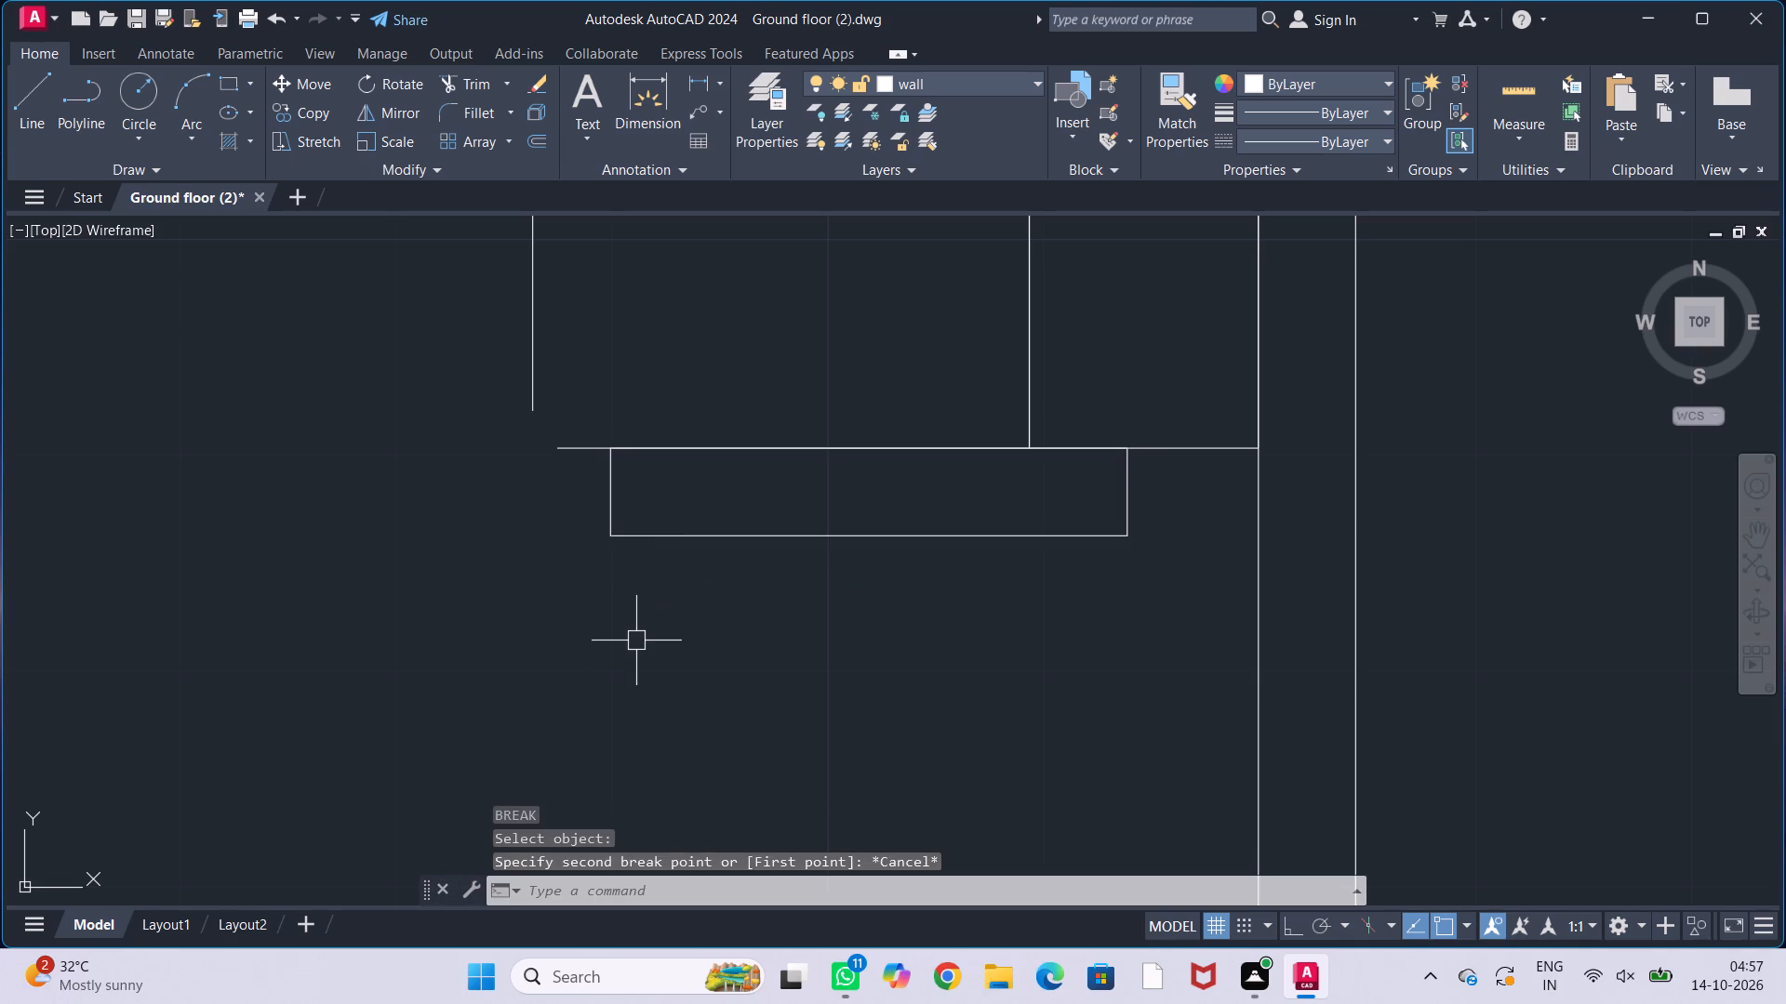
{"action": "key", "text": "Return"}
{"action": "left_click", "coordinate": [645, 541]}
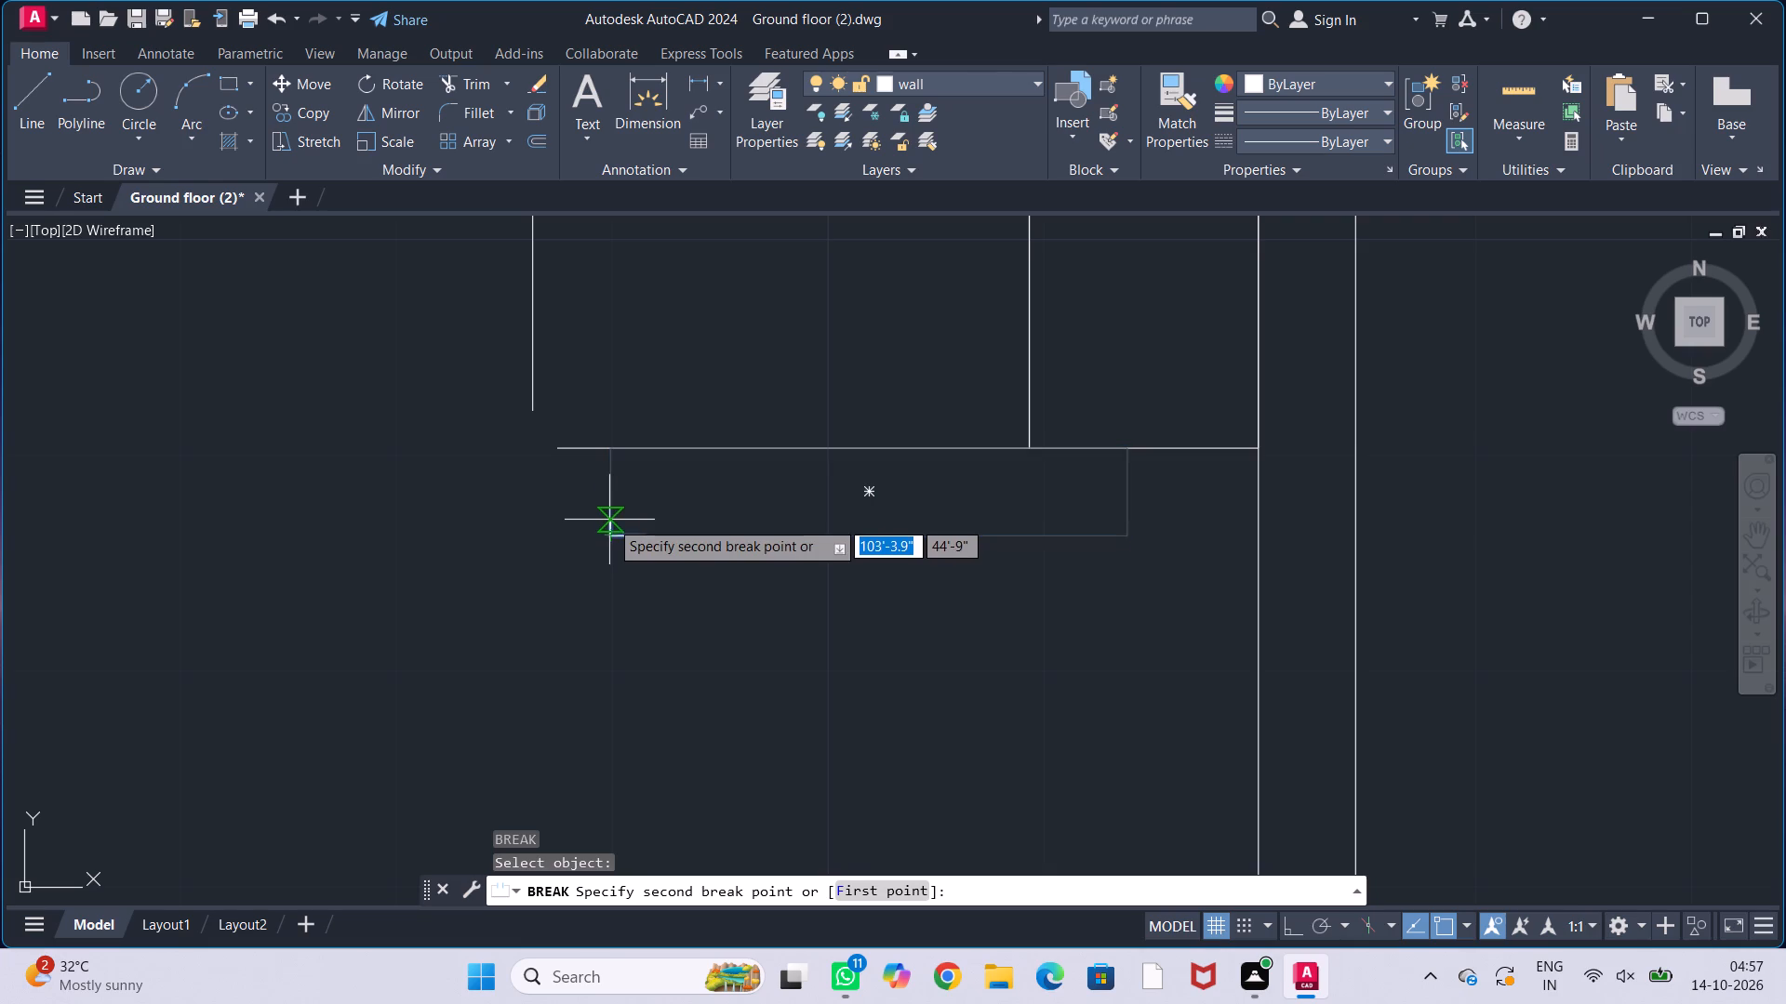
{"action": "left_click", "coordinate": [610, 533]}
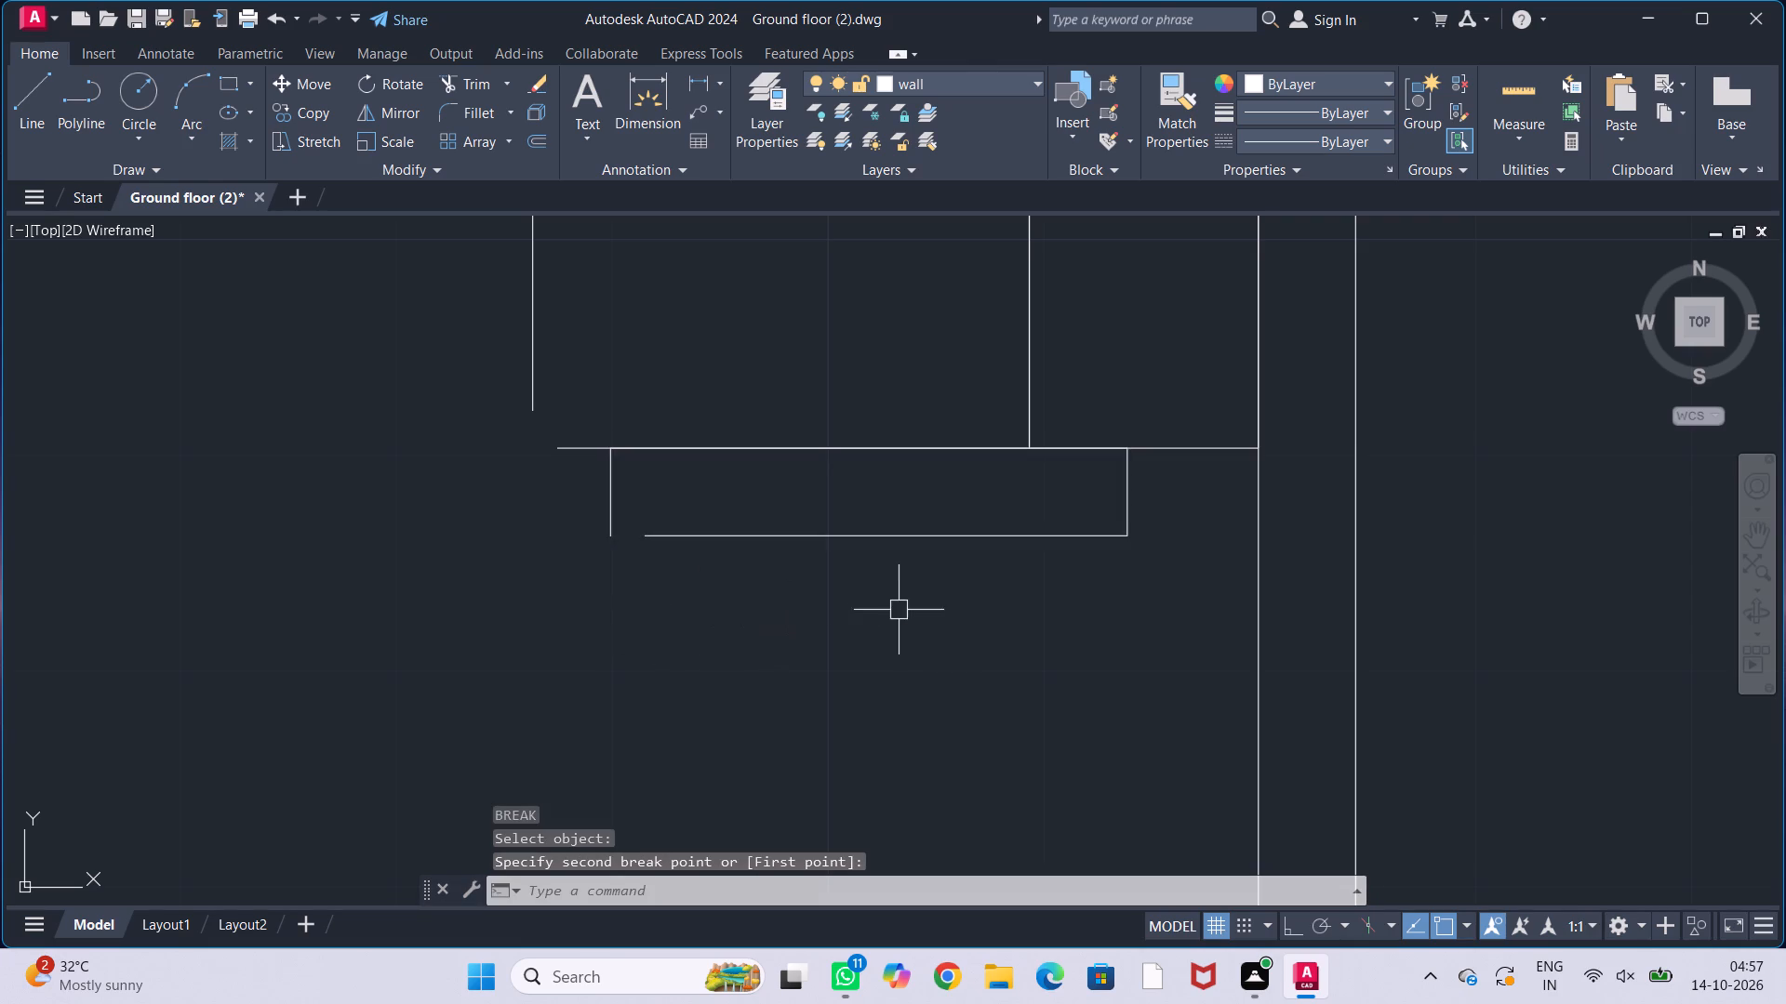
{"action": "middle_click_drag", "start_coordinate": [903, 609], "coordinate": [778, 605]}
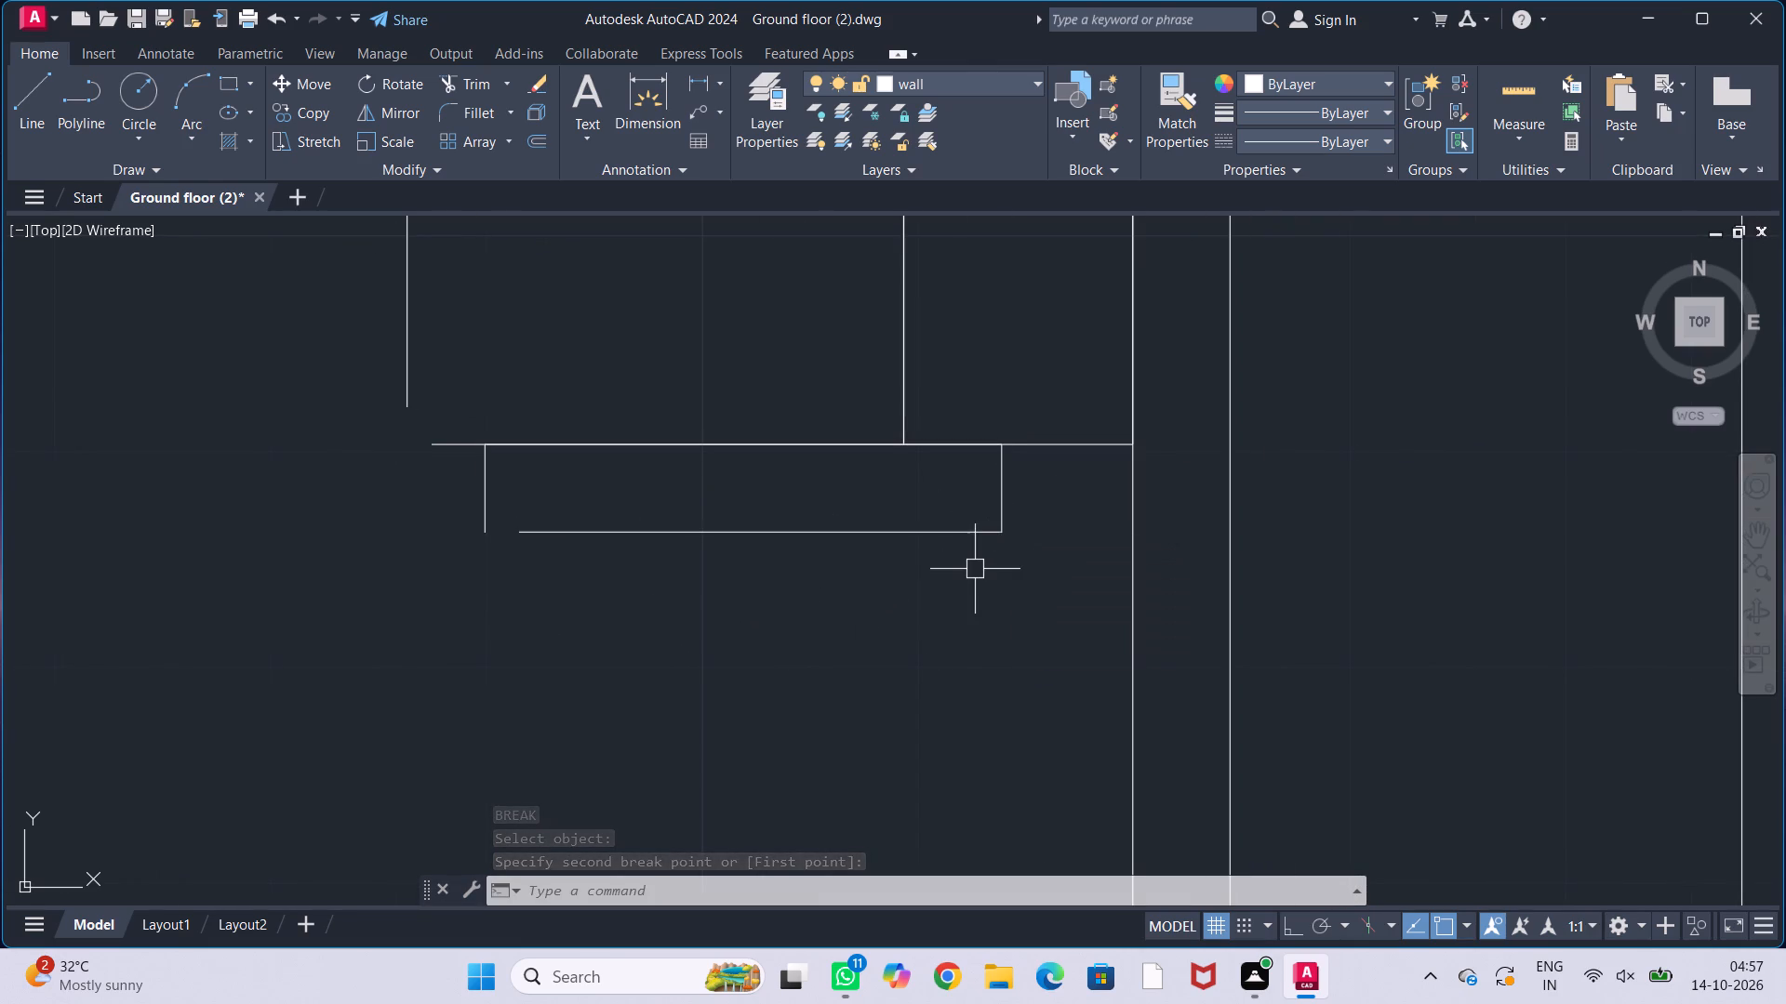
Break the lower armrest's outline to open gaps at its lower-right, upper-left and upper-right corners.
{"action": "key", "text": "Return"}
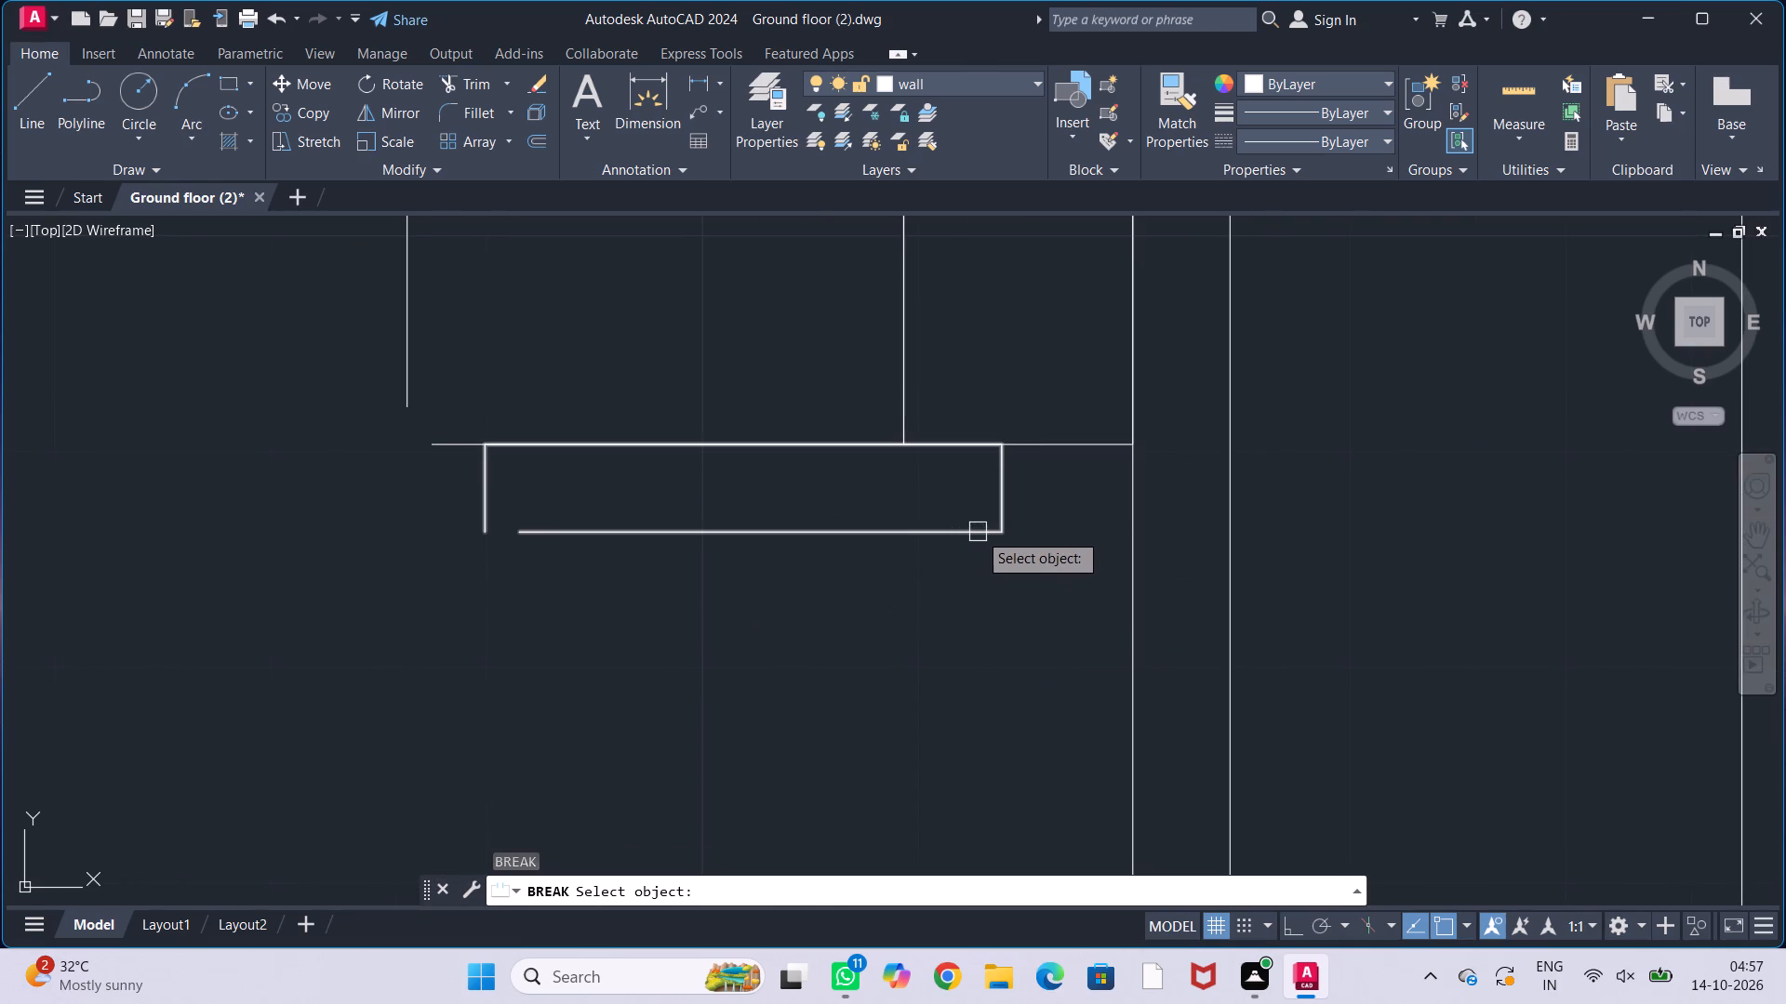
{"action": "left_click", "coordinate": [953, 531]}
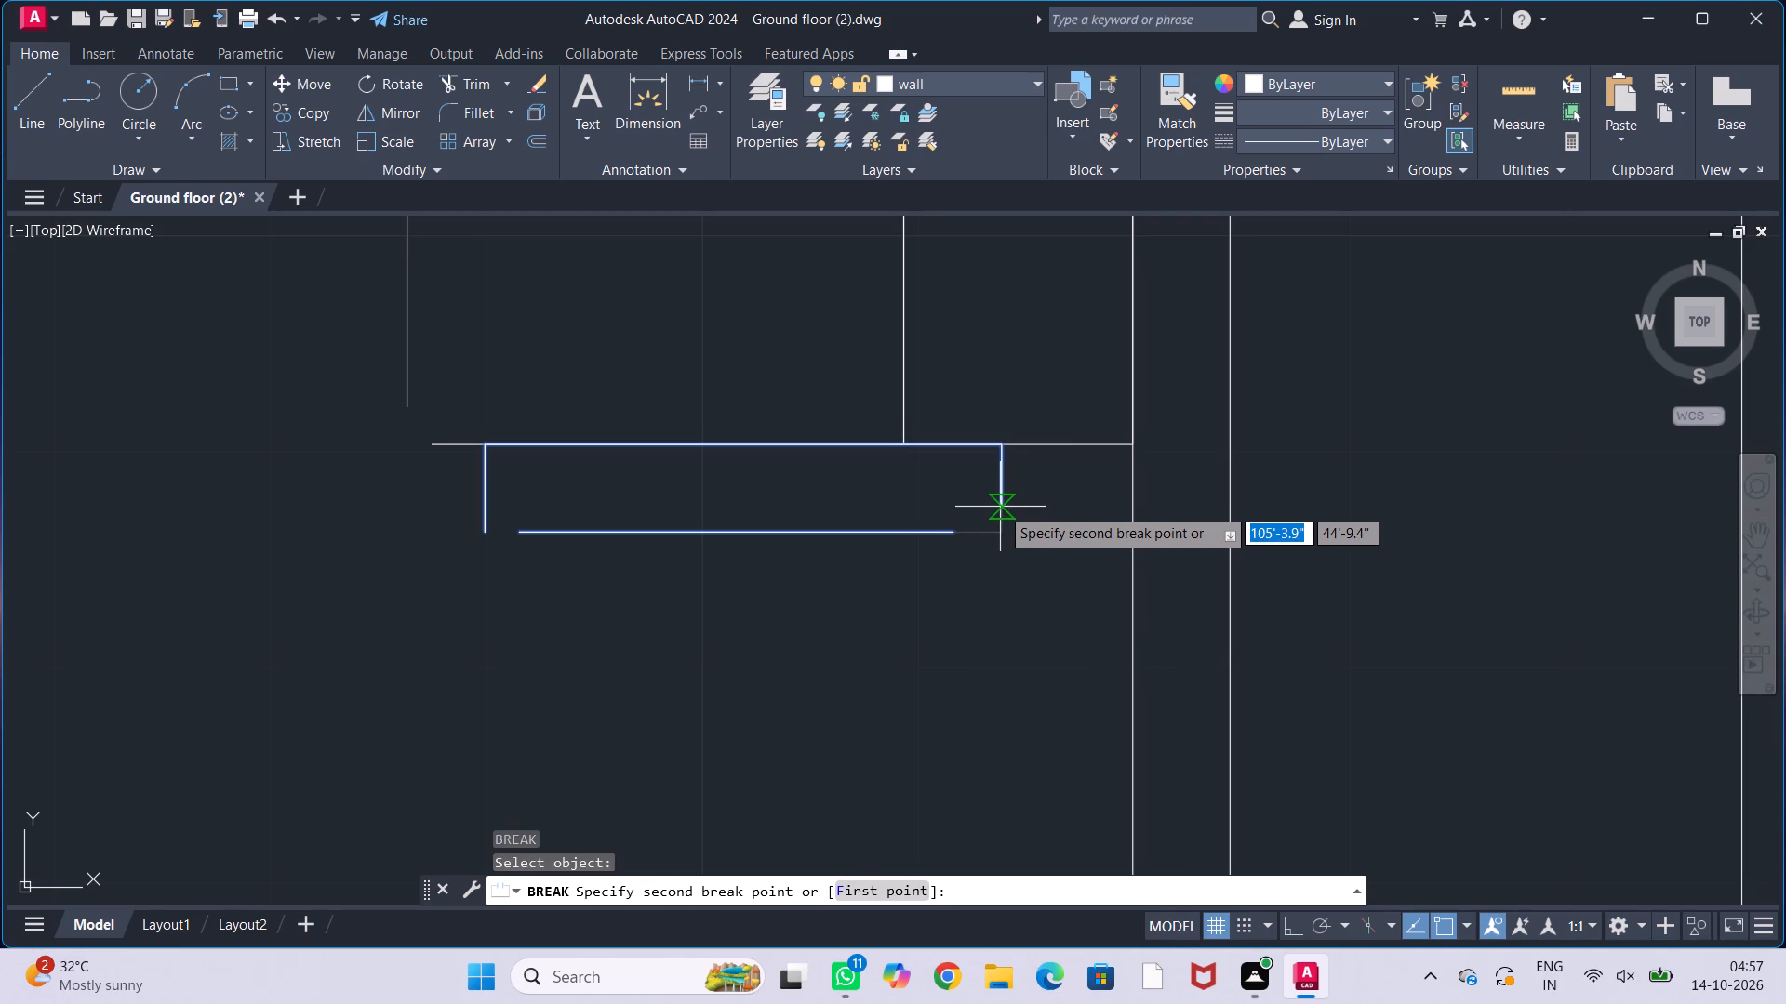
{"action": "left_click", "coordinate": [1000, 501]}
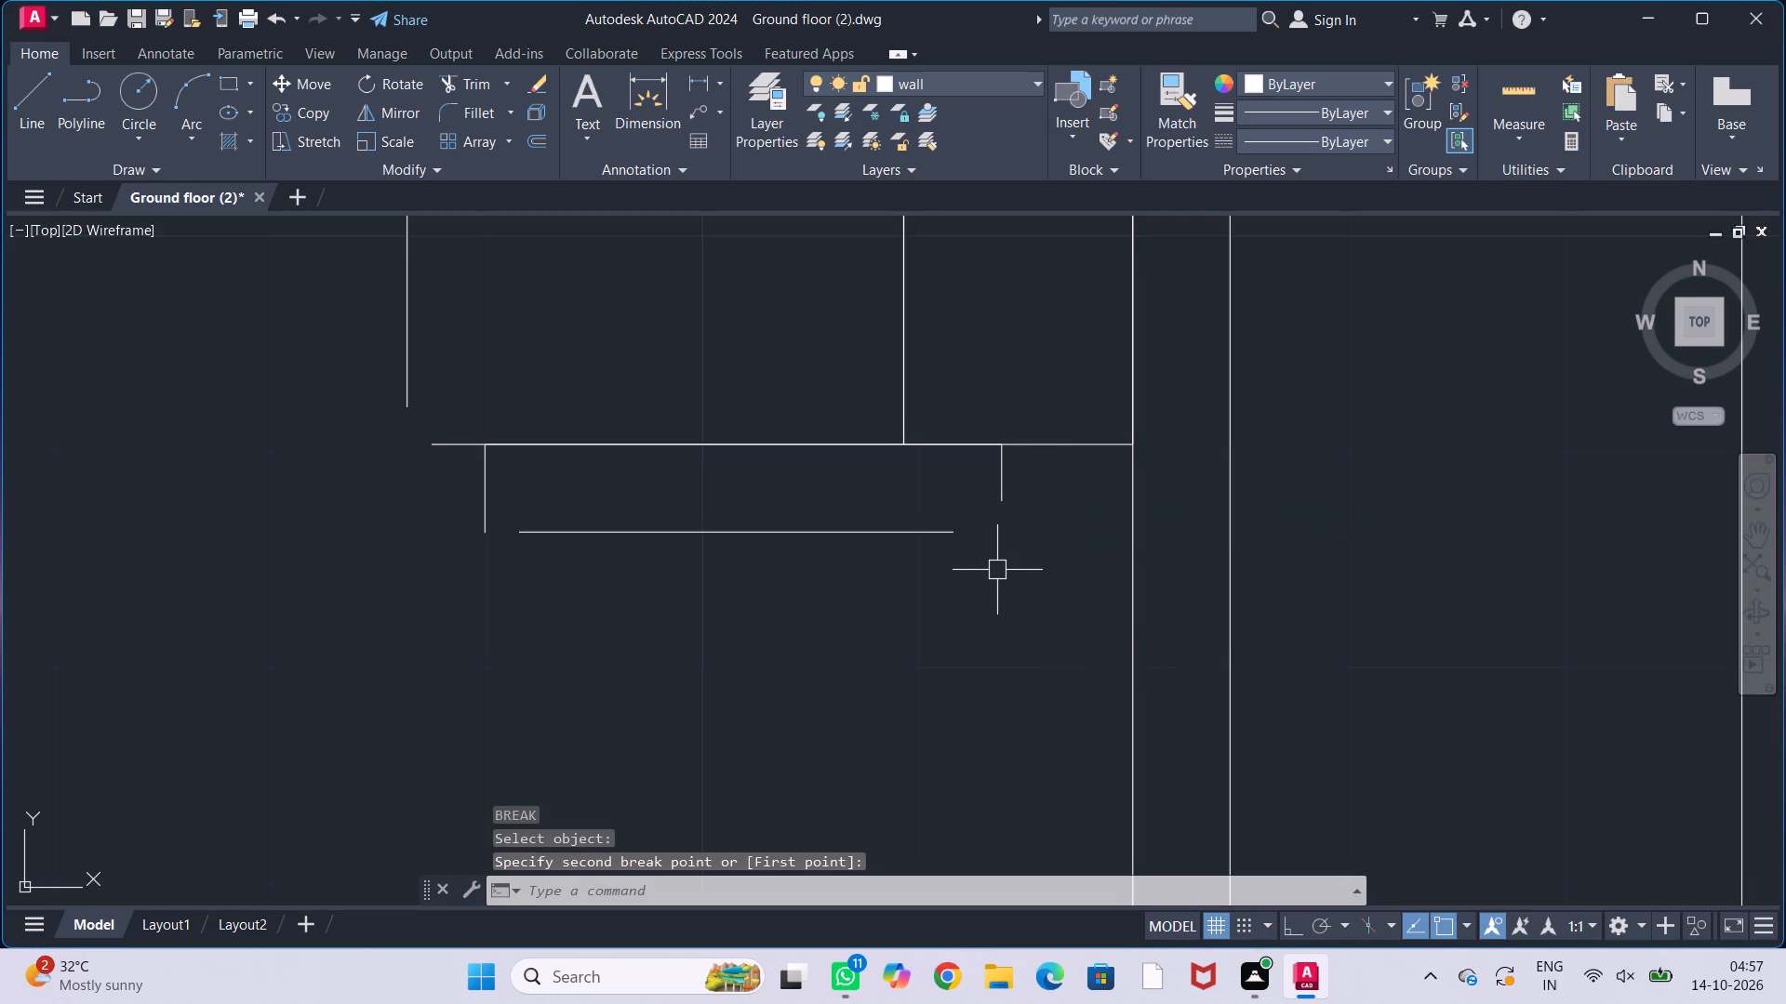
{"action": "middle_click_drag", "start_coordinate": [535, 476], "coordinate": [575, 552]}
{"action": "scroll", "coordinate": [541, 537], "scroll_direction": "up", "scroll_amount": 2}
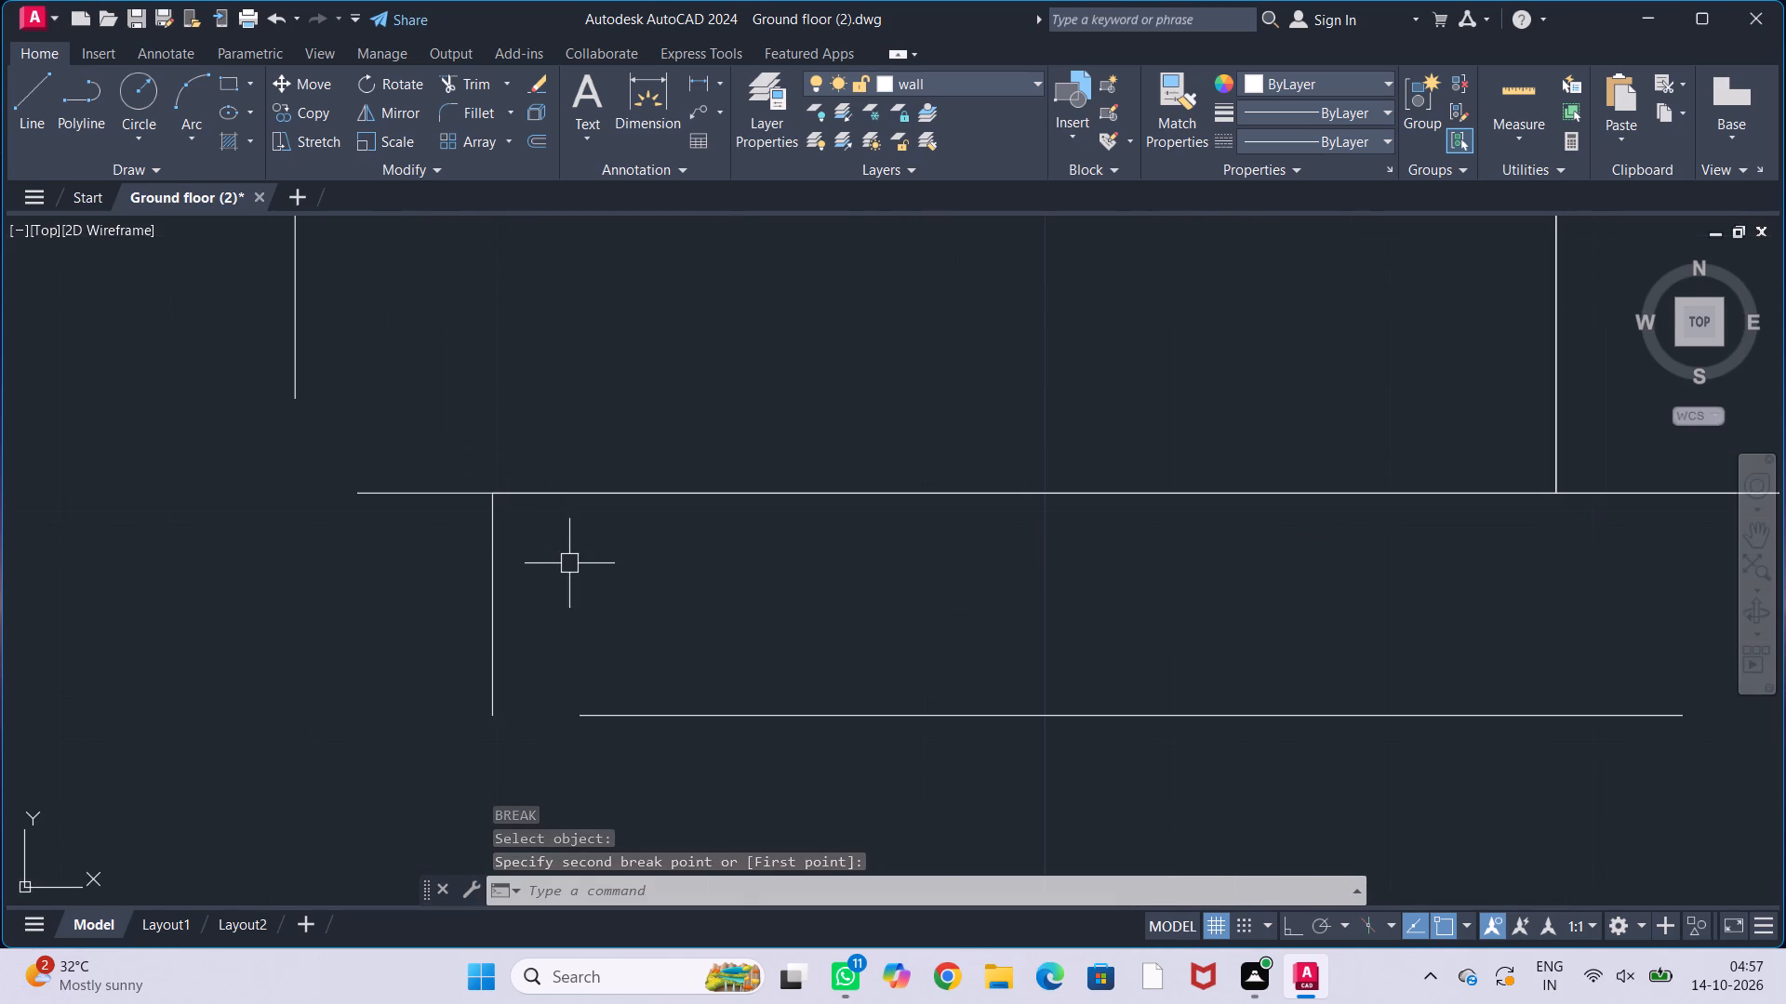
{"action": "key", "text": "Return"}
{"action": "left_click", "coordinate": [492, 554]}
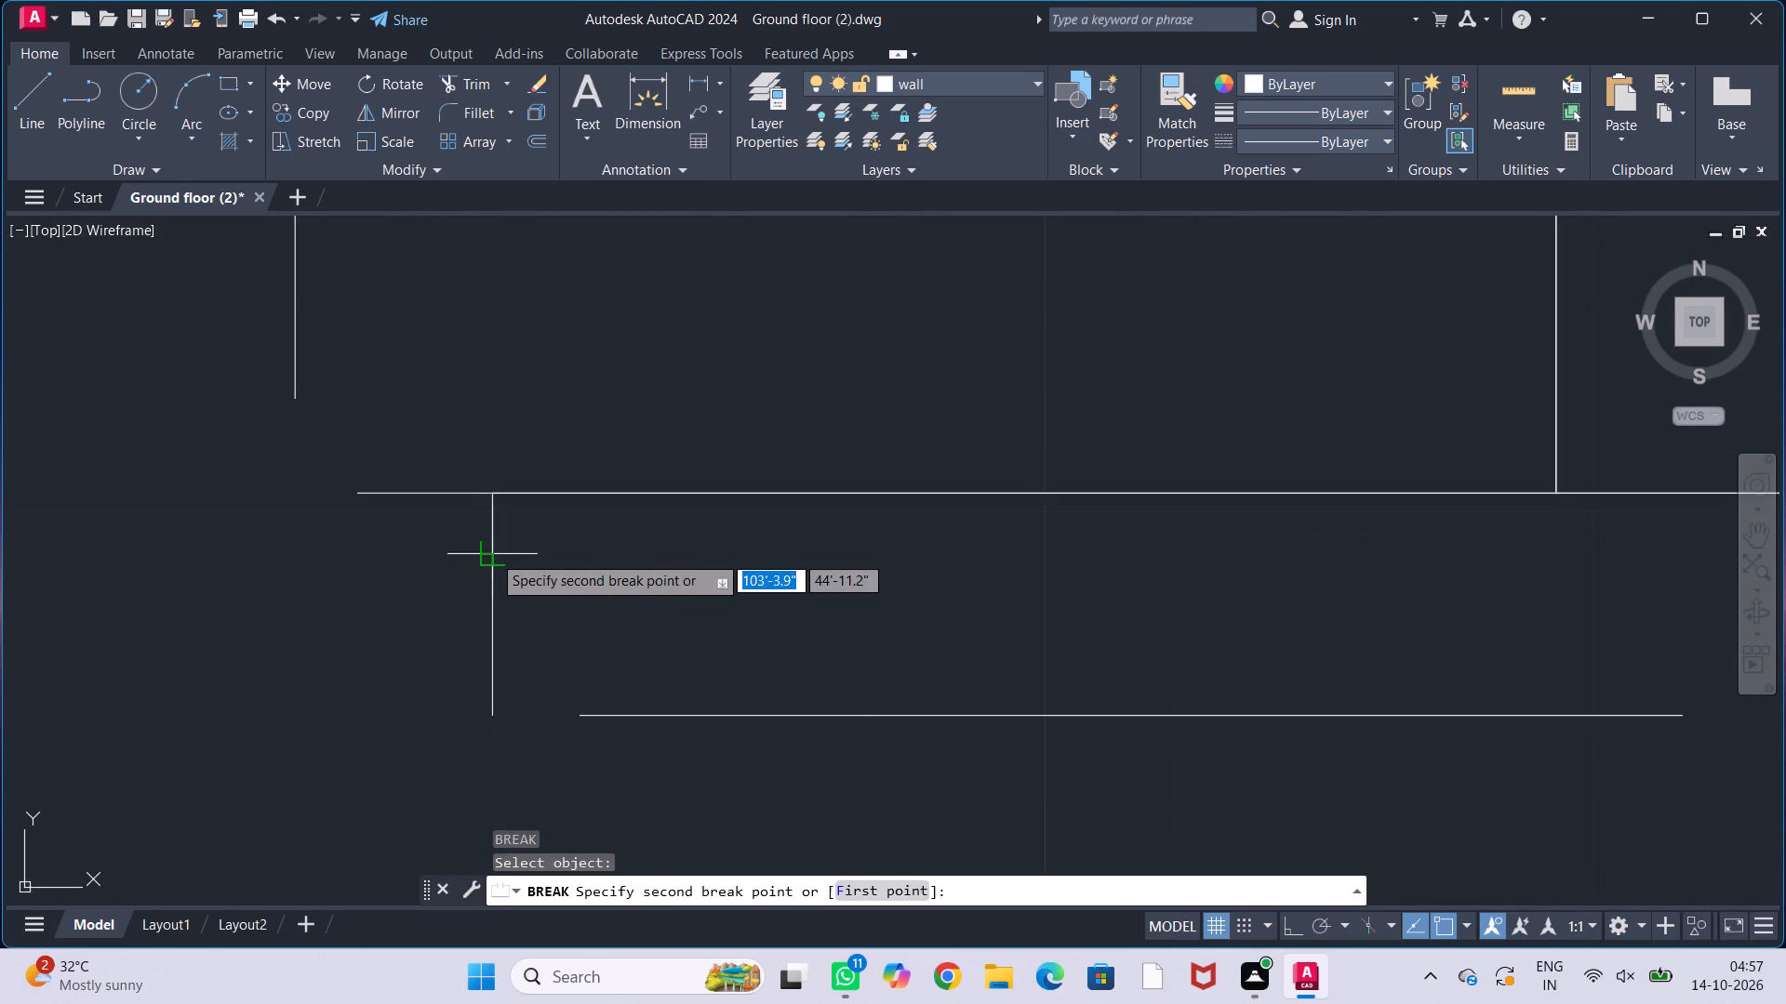
{"action": "left_click", "coordinate": [536, 493]}
{"action": "scroll", "coordinate": [620, 554], "scroll_direction": "down", "scroll_amount": 2}
{"action": "middle_click_drag", "start_coordinate": [739, 577], "coordinate": [595, 551]}
{"action": "key", "text": "Return"}
{"action": "scroll", "coordinate": [770, 552], "scroll_direction": "up", "scroll_amount": 1}
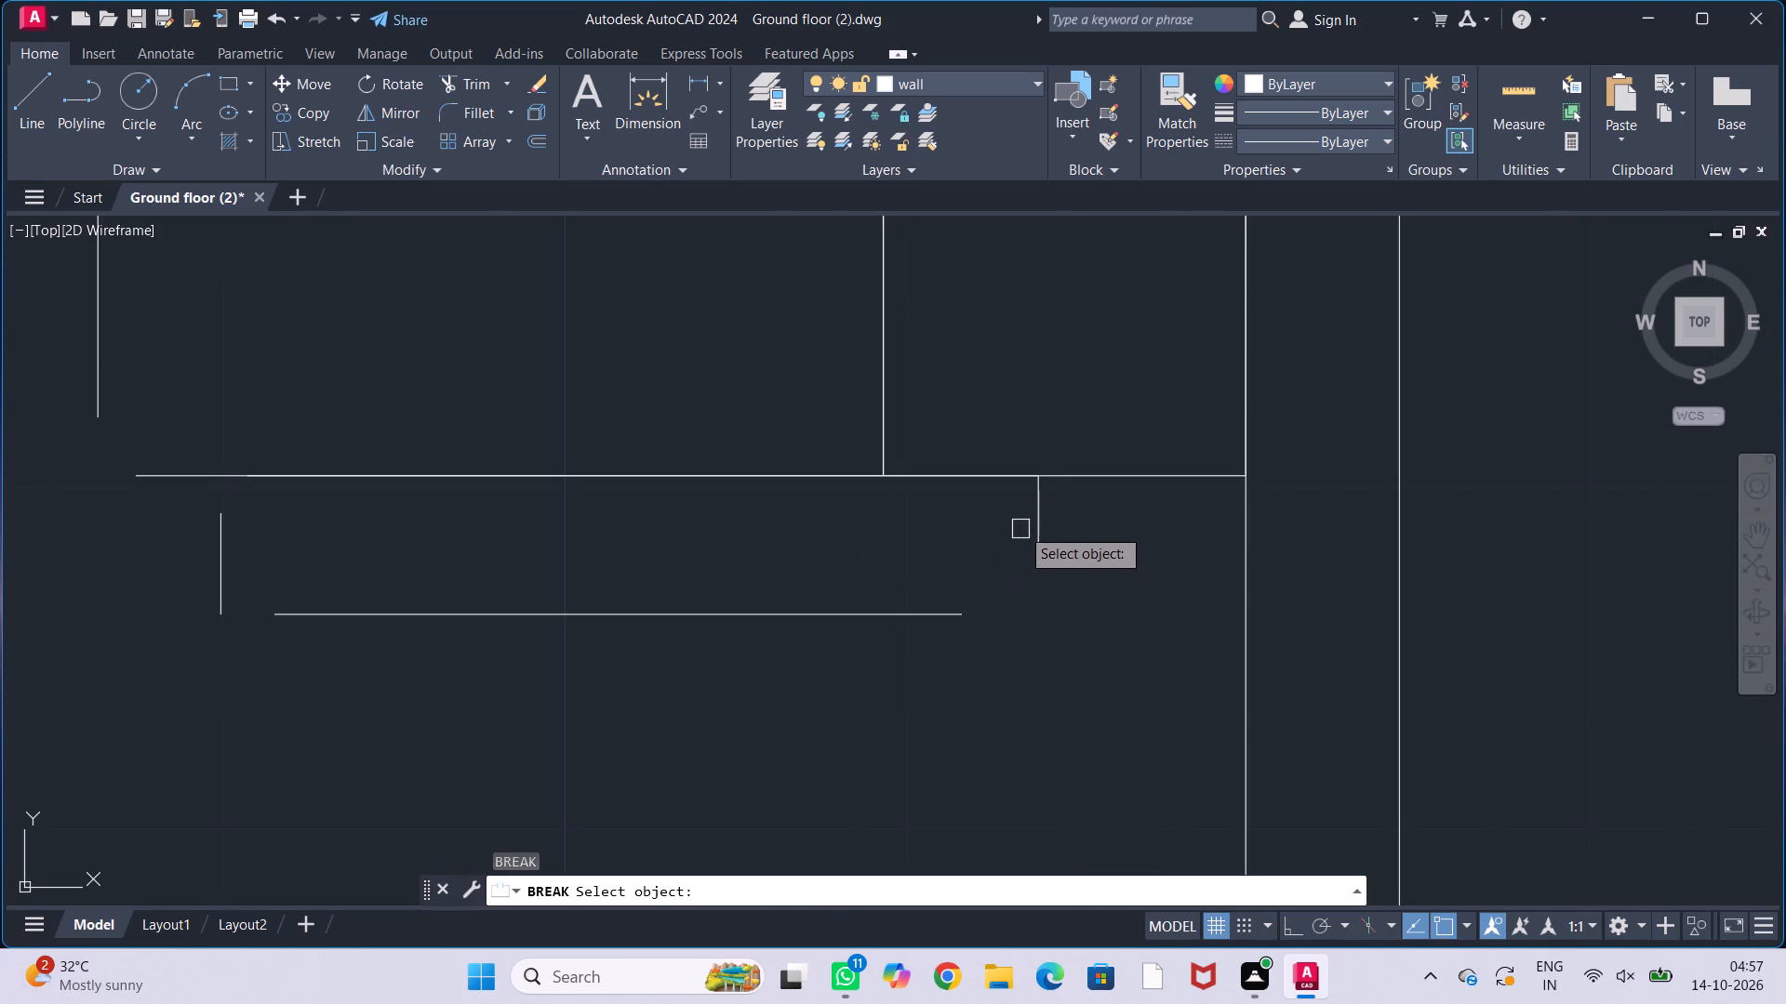
{"action": "left_click", "coordinate": [1039, 510]}
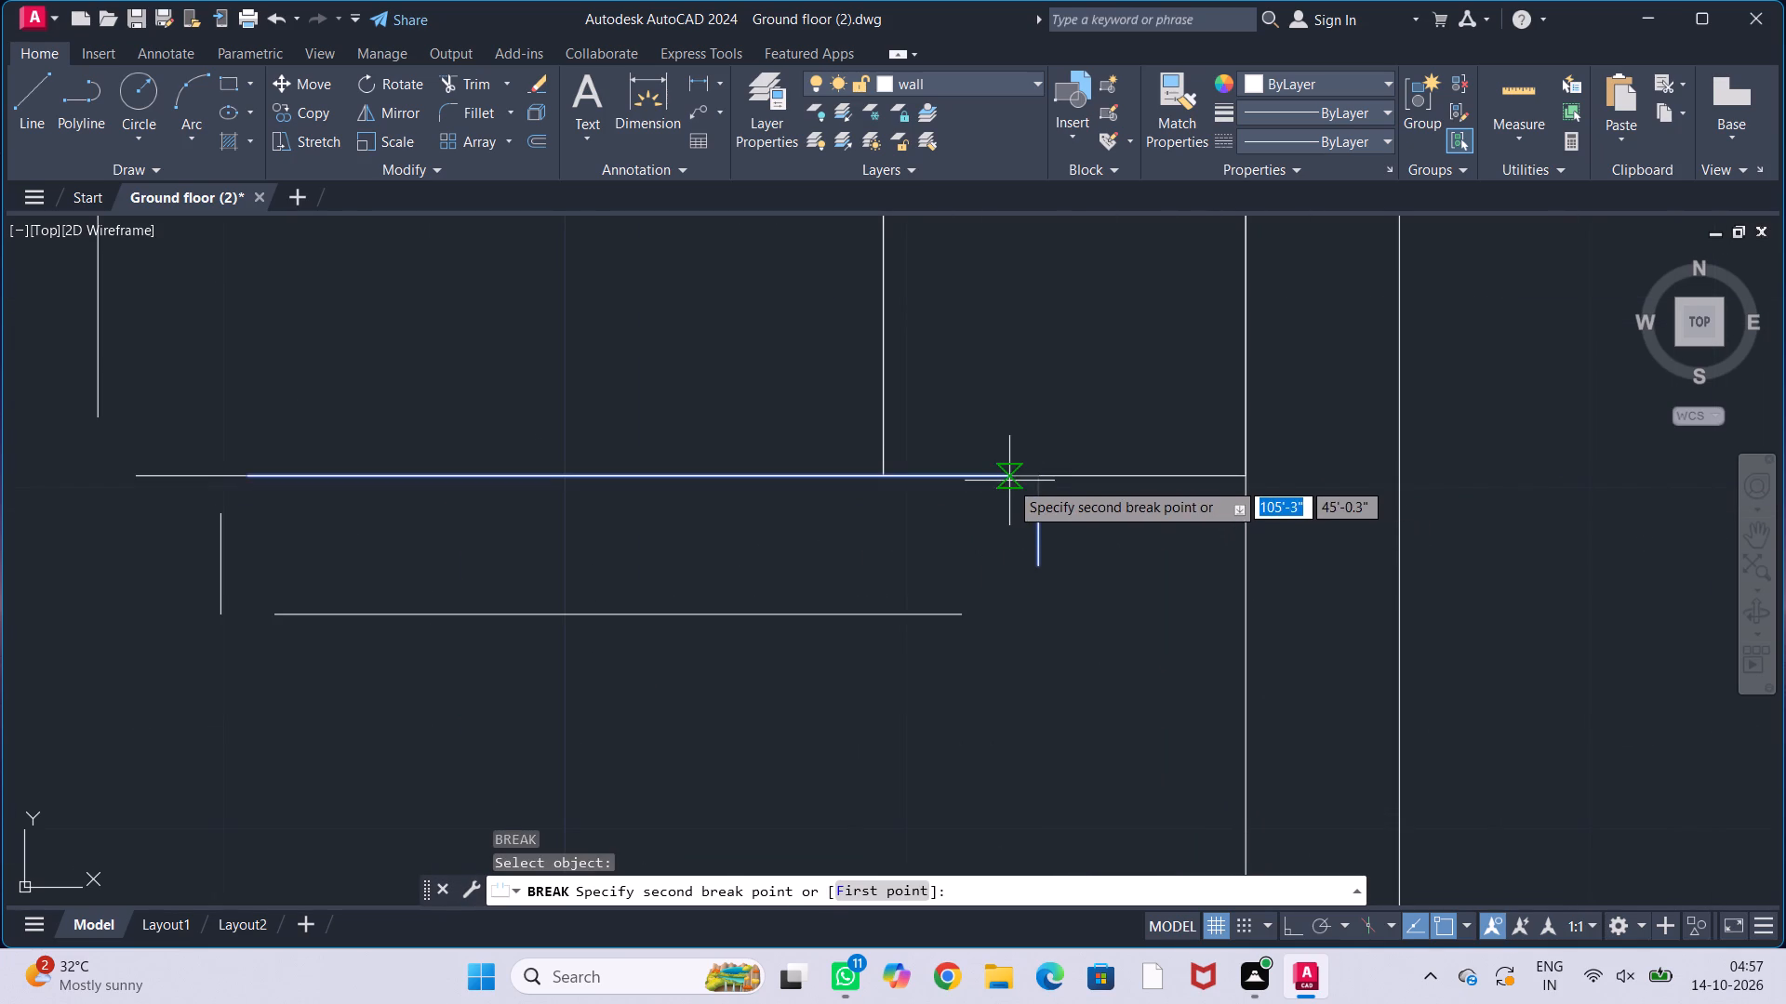
{"action": "left_click", "coordinate": [1008, 479]}
Break the upper armrest's outline to open a gap at its lower-left corner.
{"action": "scroll", "coordinate": [986, 542], "scroll_direction": "down", "scroll_amount": 4}
{"action": "middle_click_drag", "start_coordinate": [988, 469], "coordinate": [955, 730]}
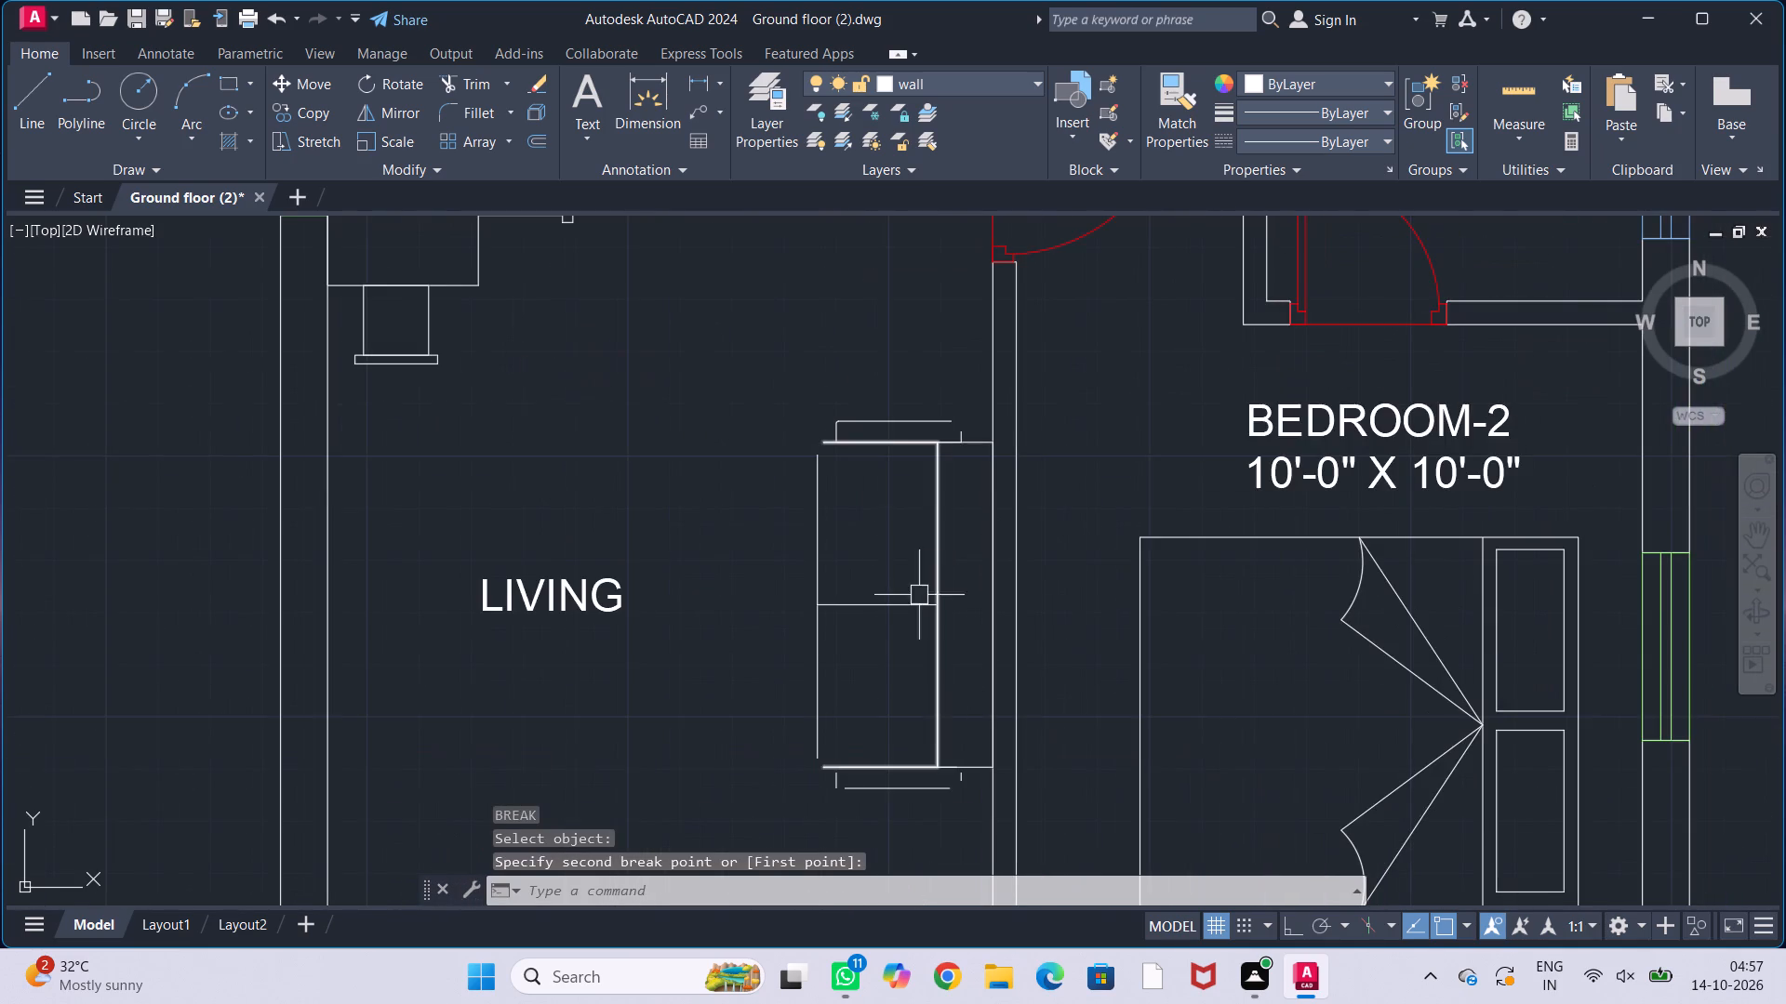
{"action": "scroll", "coordinate": [890, 463], "scroll_direction": "up", "scroll_amount": 2}
{"action": "scroll", "coordinate": [818, 405], "scroll_direction": "up", "scroll_amount": 1}
{"action": "scroll", "coordinate": [707, 443], "scroll_direction": "up", "scroll_amount": 1}
{"action": "key", "text": "Return"}
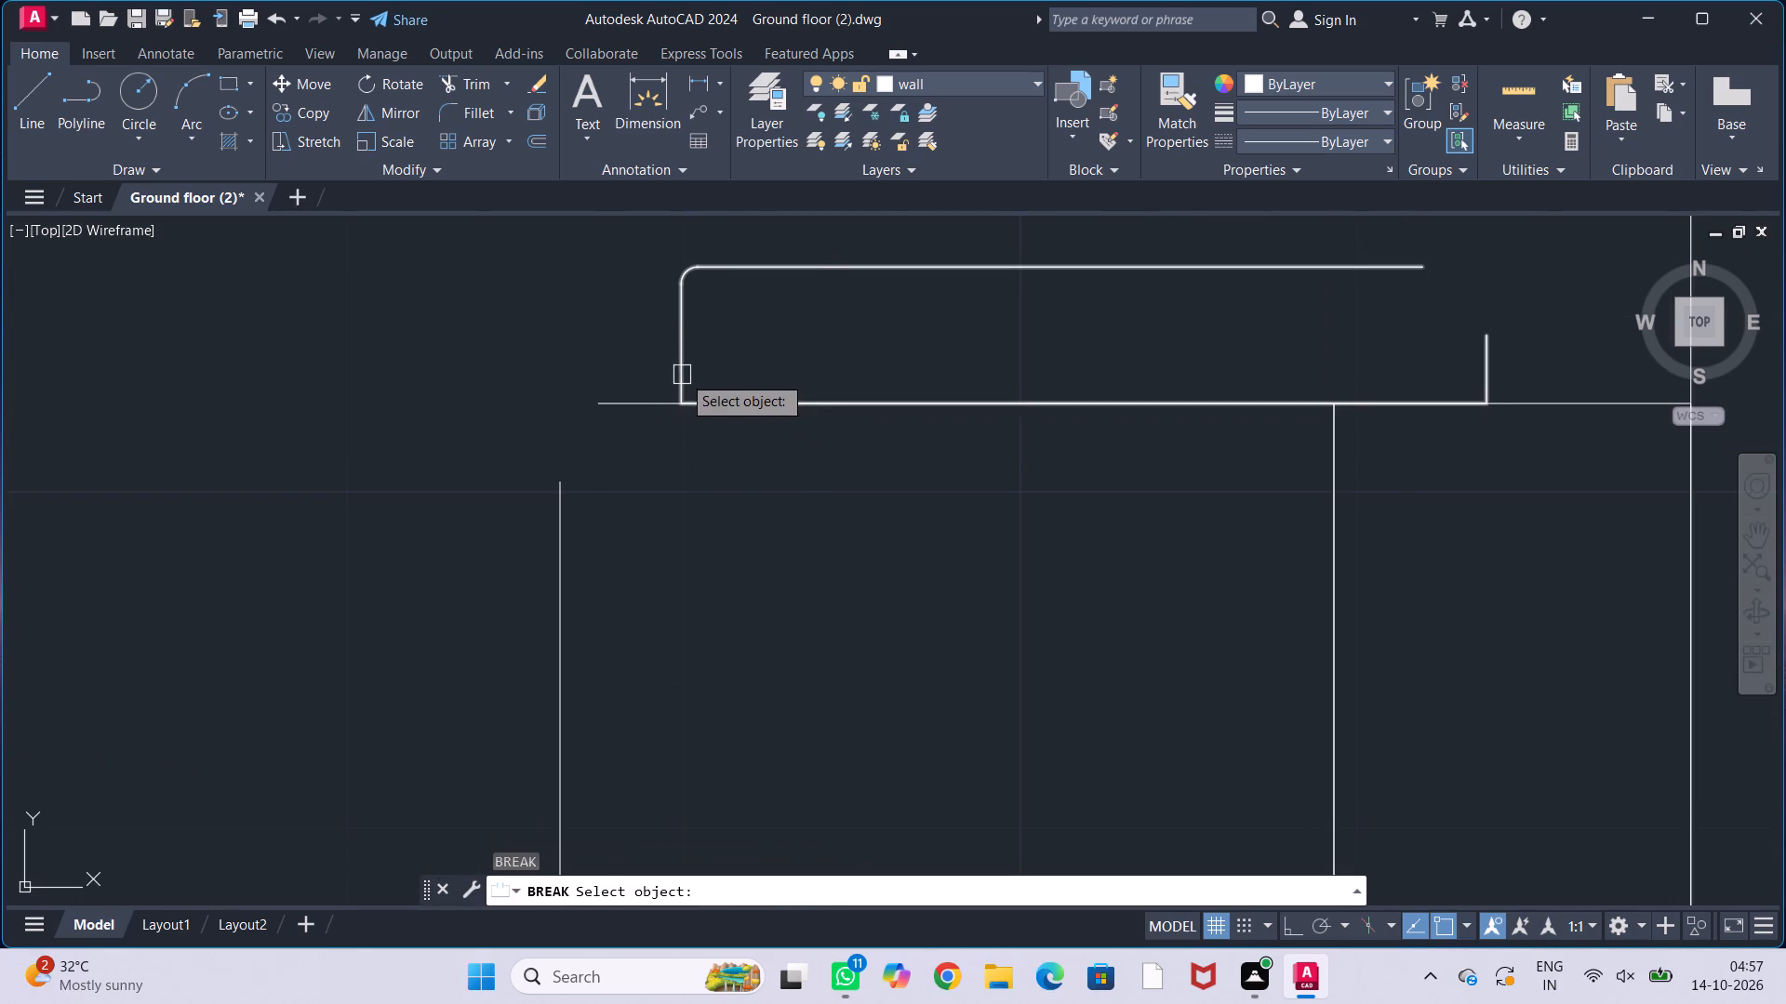
{"action": "left_click", "coordinate": [682, 375]}
{"action": "left_click", "coordinate": [732, 407]}
Break the upper armrest's outline to open a gap at its lower-right corner.
{"action": "scroll", "coordinate": [890, 500], "scroll_direction": "down", "scroll_amount": 1}
{"action": "middle_click_drag", "start_coordinate": [887, 500], "coordinate": [853, 495]}
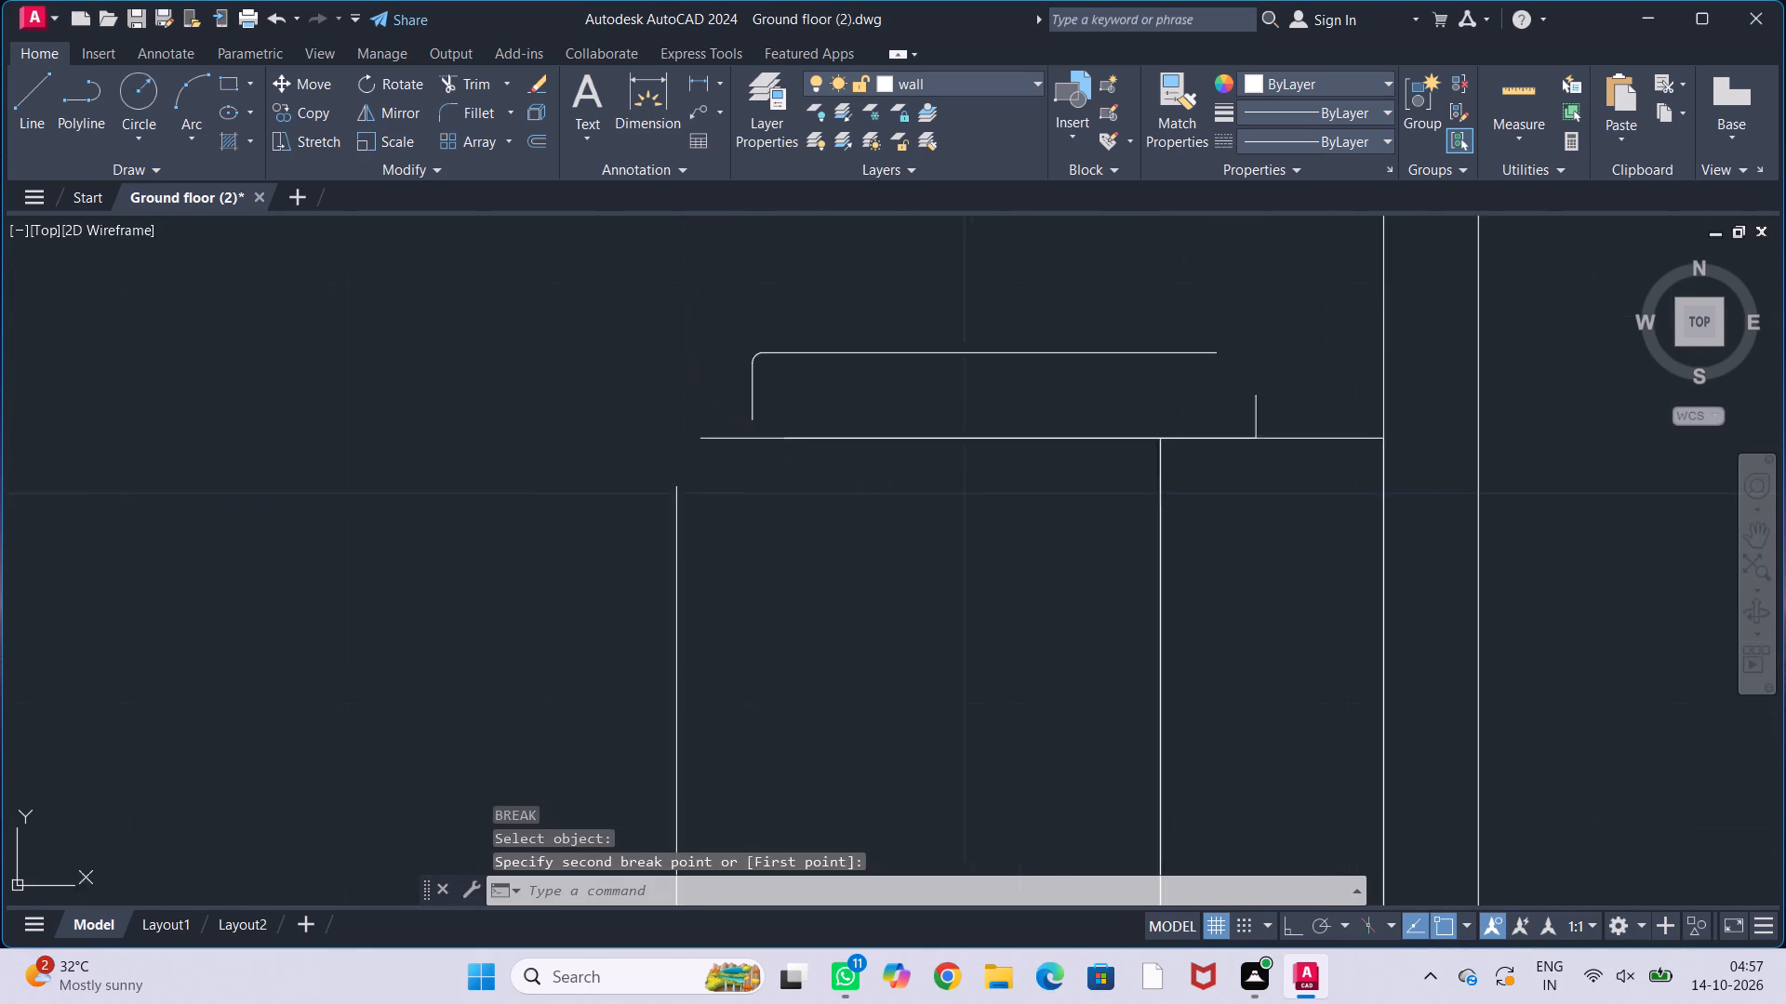
{"action": "middle_click_drag", "start_coordinate": [853, 495], "coordinate": [460, 512]}
{"action": "scroll", "coordinate": [694, 431], "scroll_direction": "up", "scroll_amount": 1}
{"action": "scroll", "coordinate": [860, 434], "scroll_direction": "up", "scroll_amount": 1}
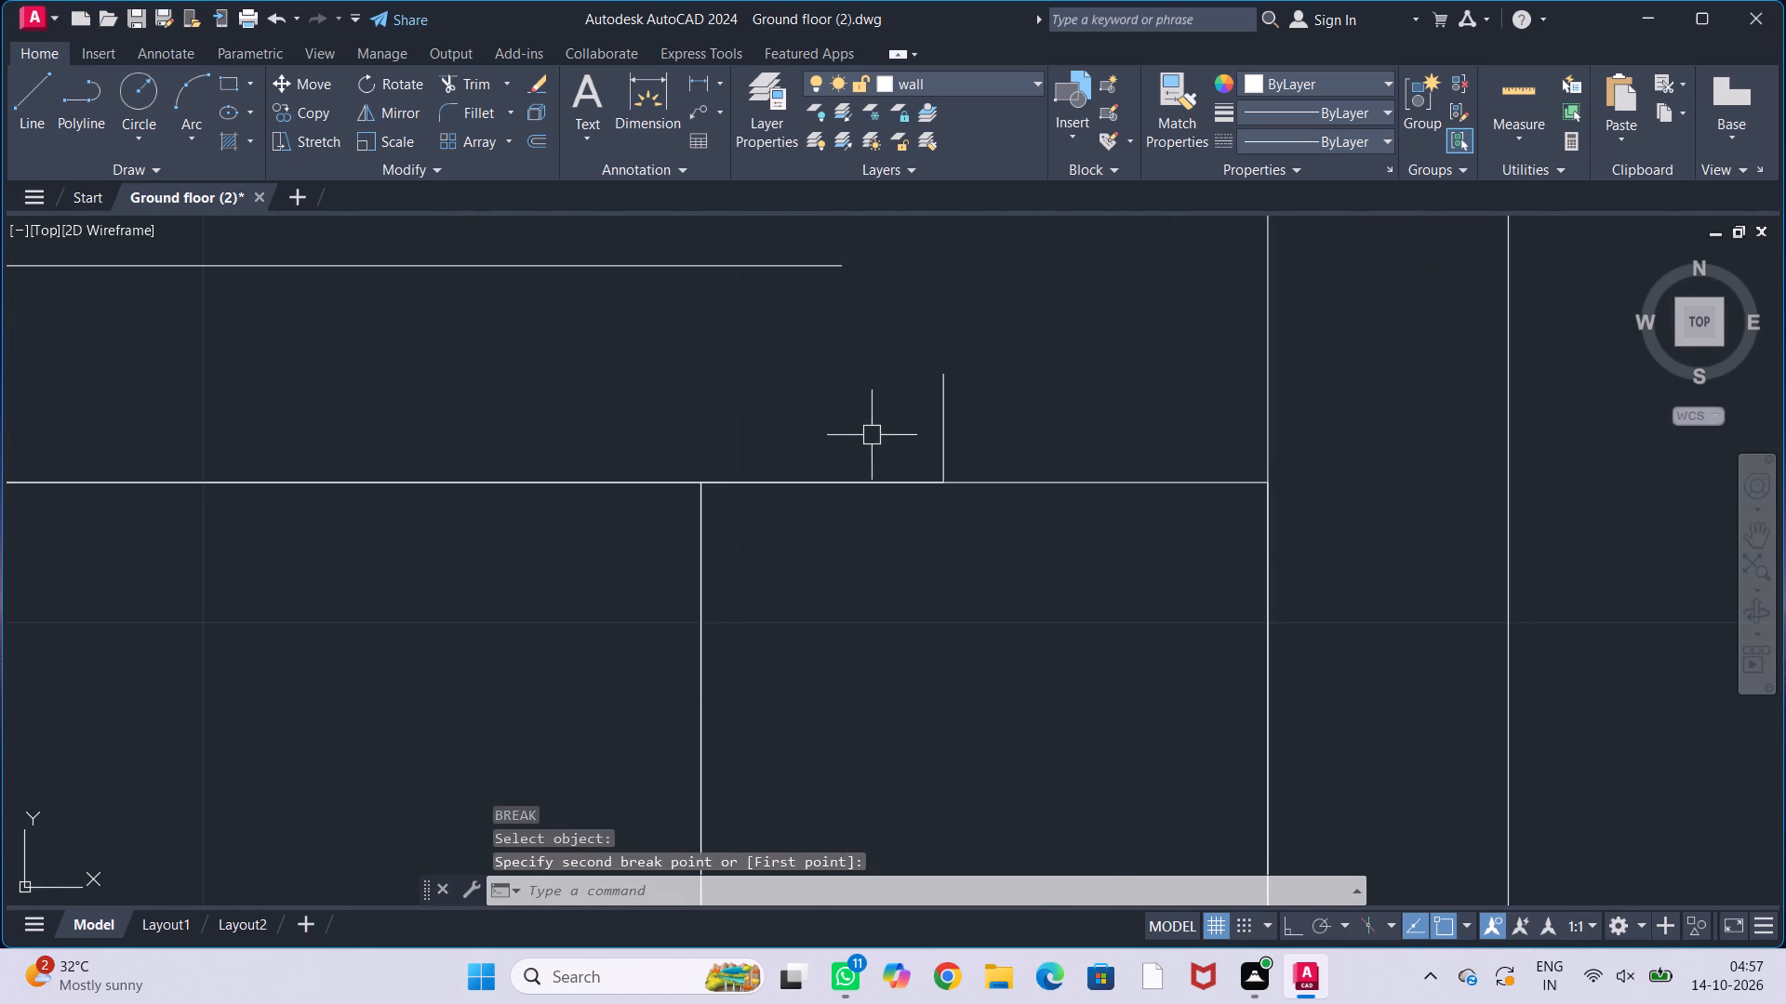
{"action": "key", "text": "Return"}
{"action": "left_click", "coordinate": [940, 455]}
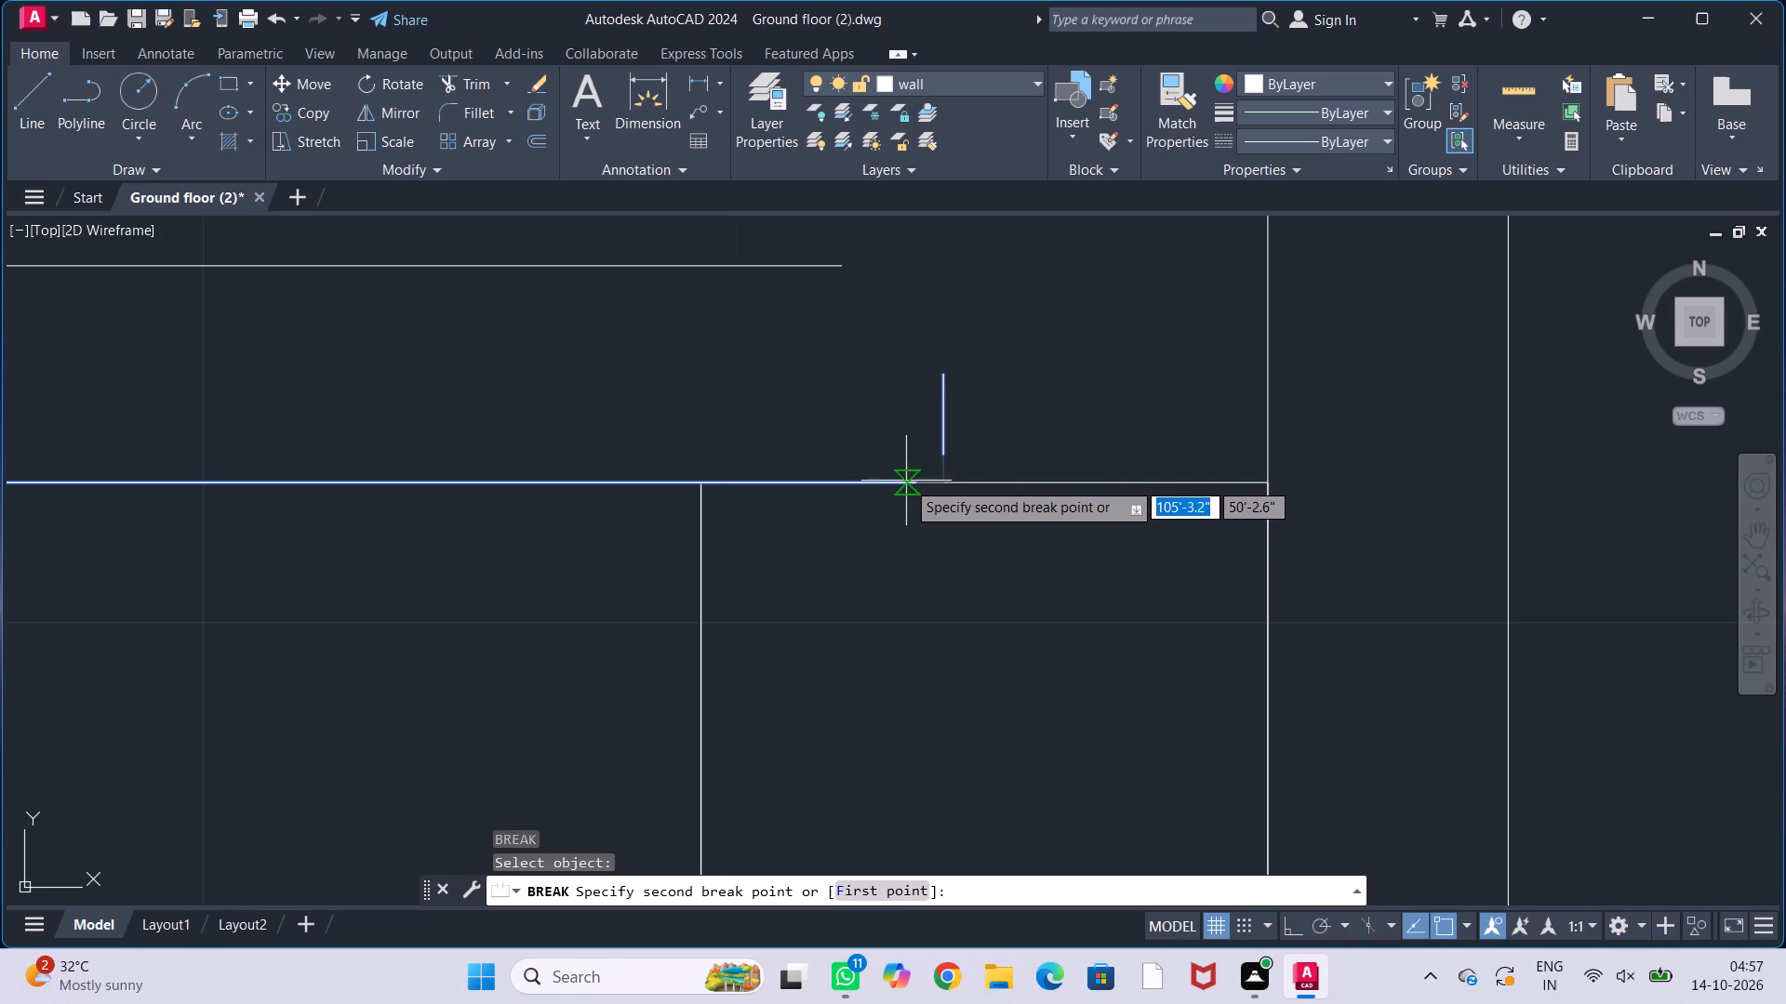
{"action": "left_click", "coordinate": [895, 483]}
{"action": "key", "text": "Return"}
{"action": "key", "text": "Return"}
{"action": "key", "text": "Return"}
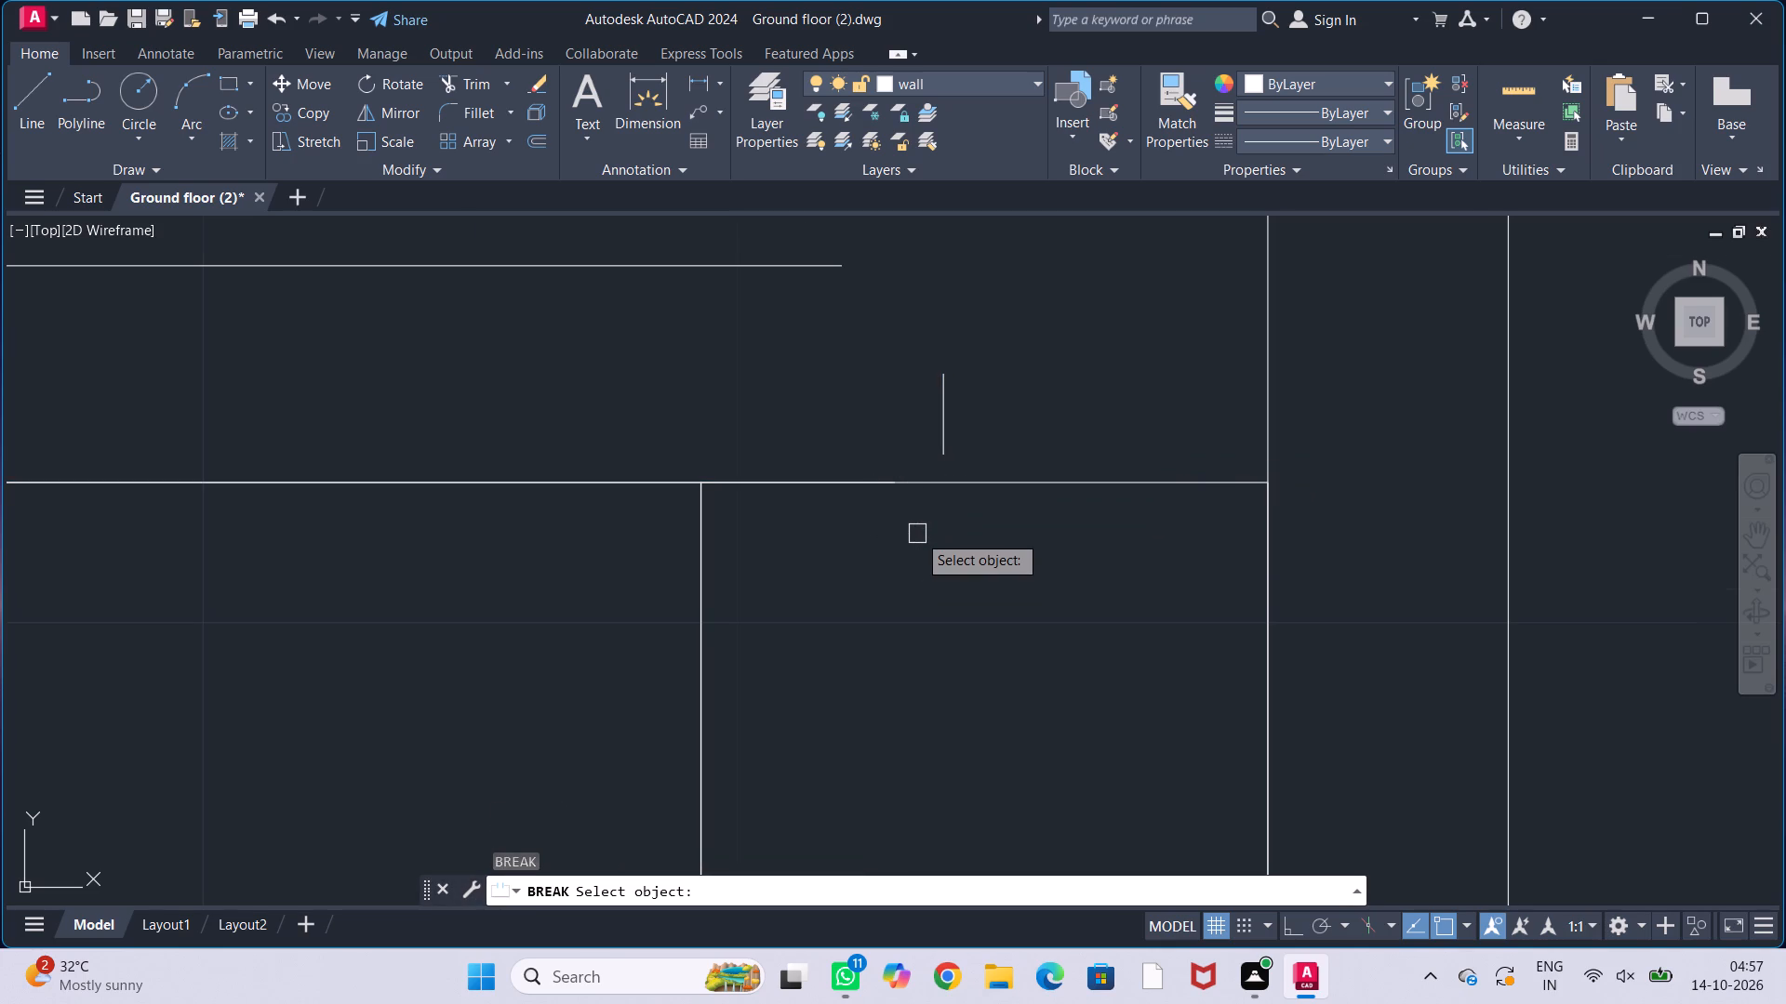
{"action": "scroll", "coordinate": [917, 534], "scroll_direction": "down", "scroll_amount": 1}
{"action": "key", "text": "Escape"}
{"action": "key", "text": "Escape"}
{"action": "key", "text": "Escape"}
{"action": "scroll", "coordinate": [920, 550], "scroll_direction": "down", "scroll_amount": 3}
{"action": "key", "text": "Escape"}
Fillet the opened upper-left corner of the sofa seat with a radius of 0.5".
{"action": "middle_click_drag", "start_coordinate": [918, 579], "coordinate": [923, 499]}
{"action": "scroll", "coordinate": [812, 550], "scroll_direction": "up", "scroll_amount": 1}
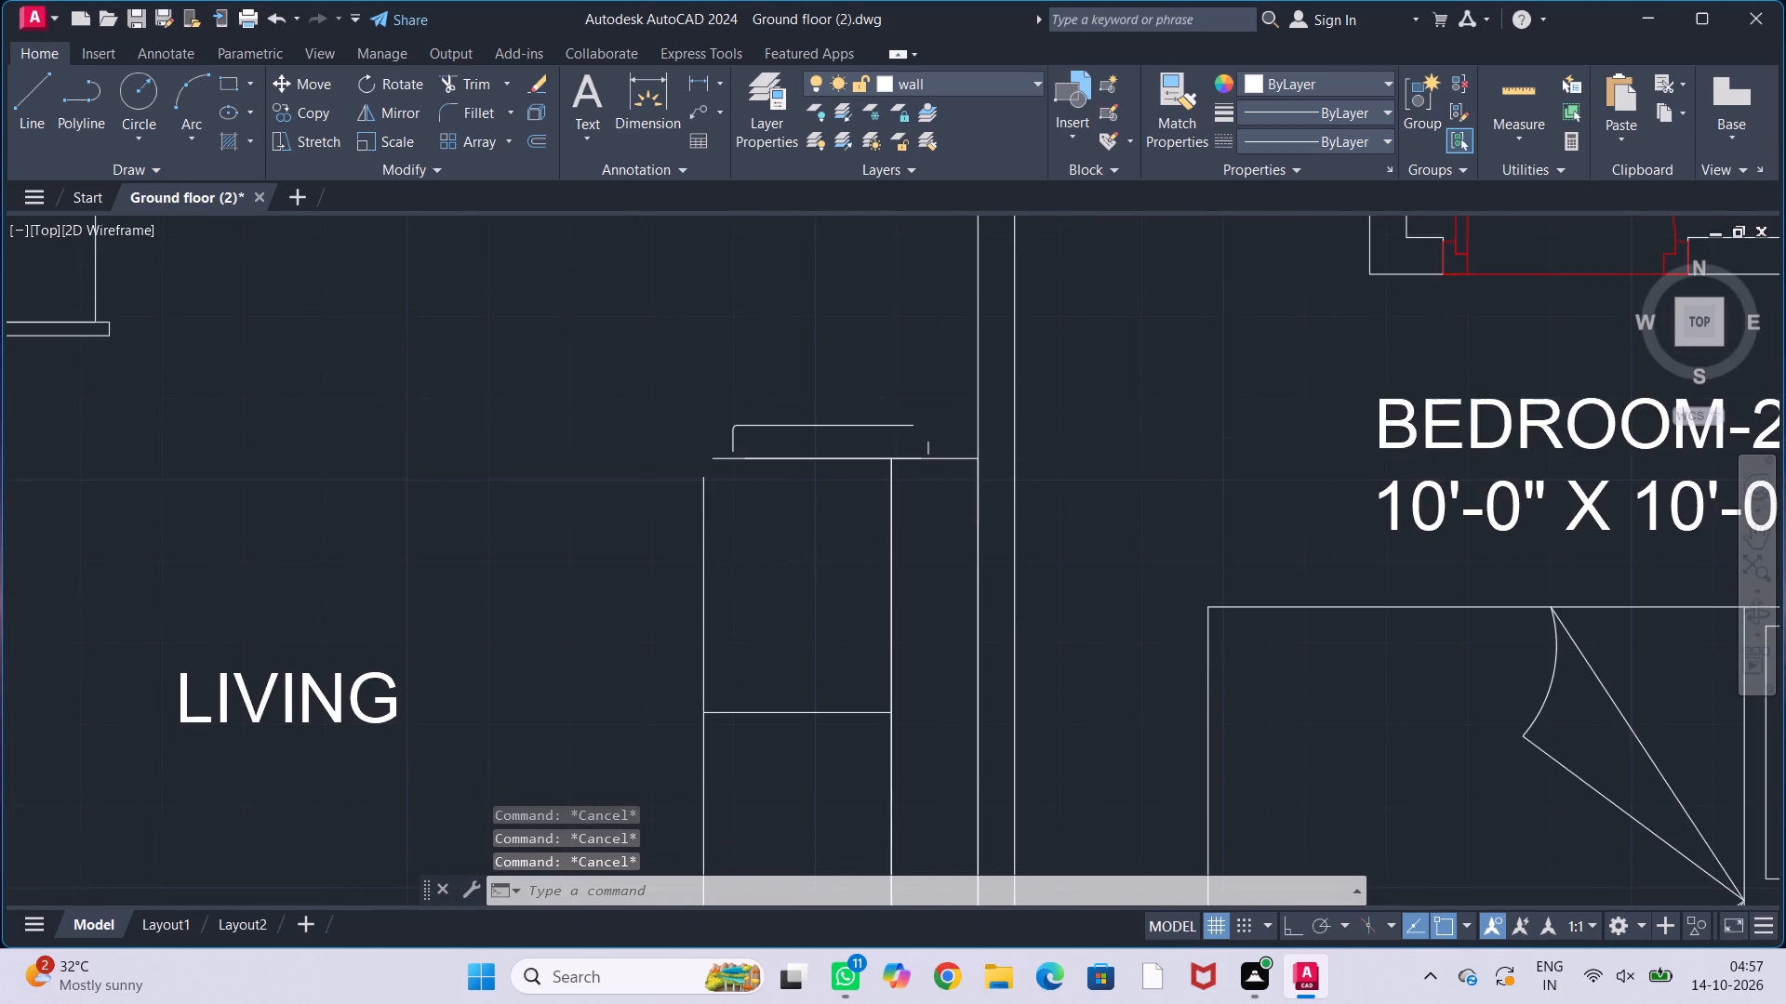
{"action": "middle_click_drag", "start_coordinate": [814, 560], "coordinate": [816, 546]}
{"action": "key", "text": "f"}
{"action": "key", "text": "Return"}
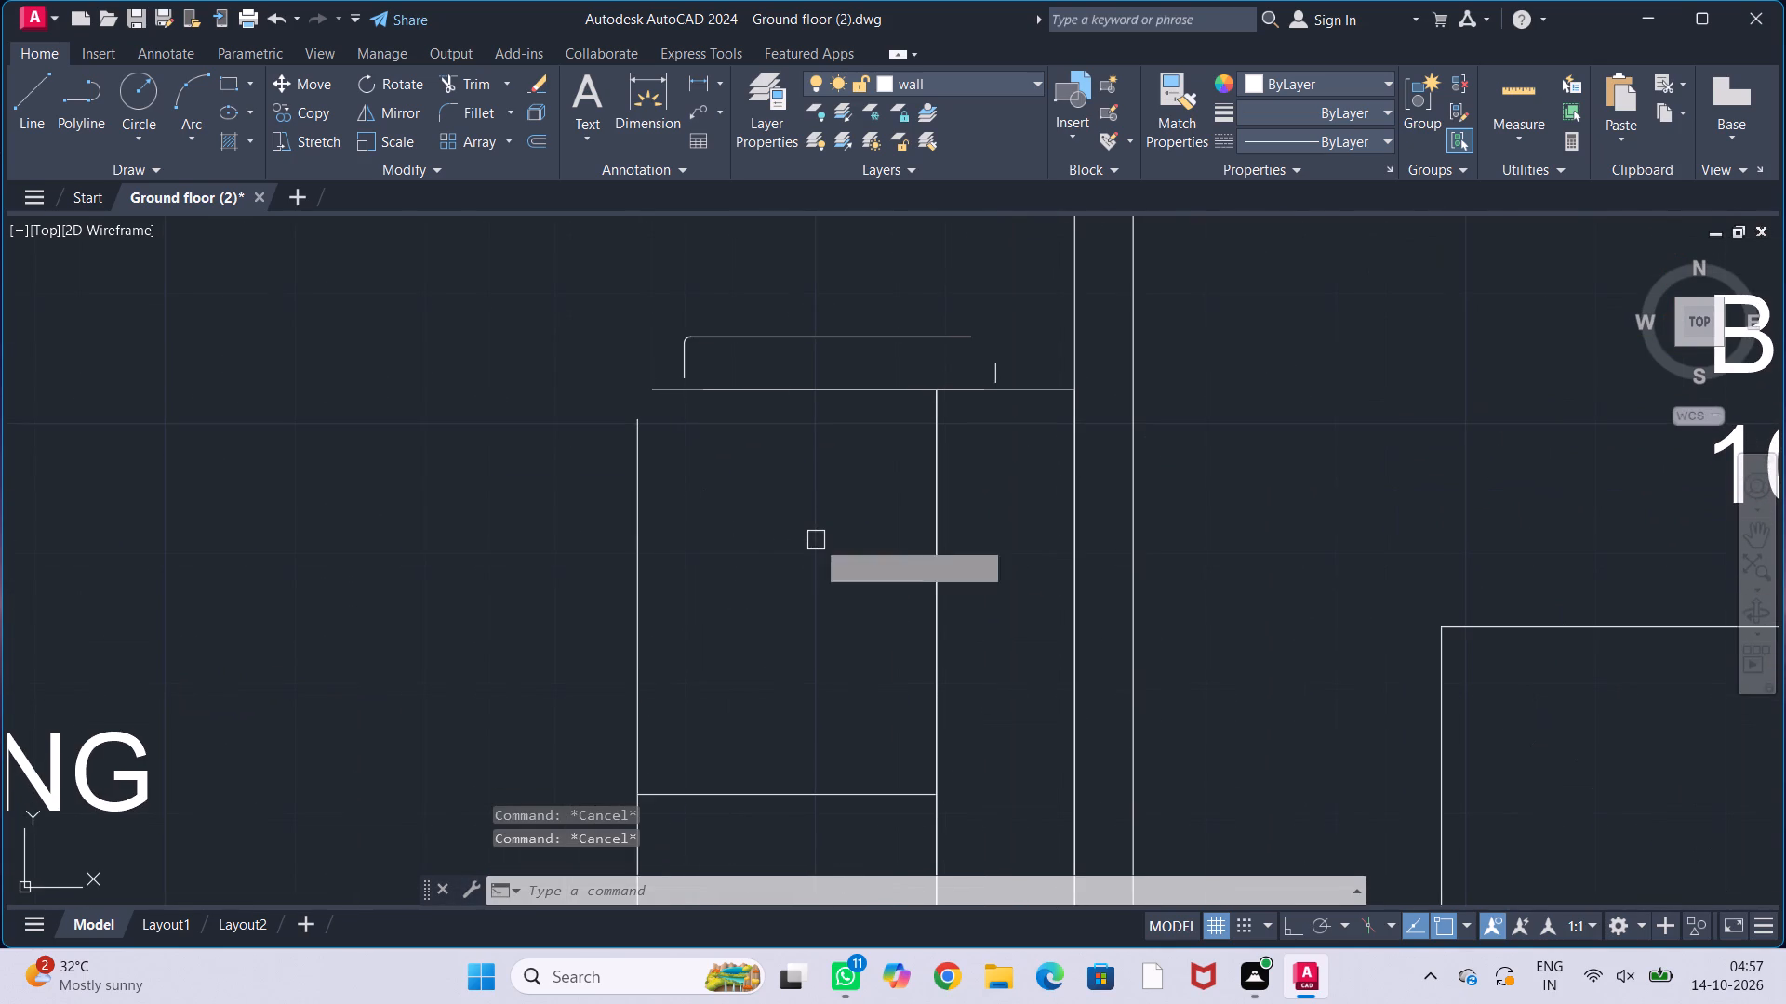
{"action": "middle_click_drag", "start_coordinate": [665, 521], "coordinate": [668, 467]}
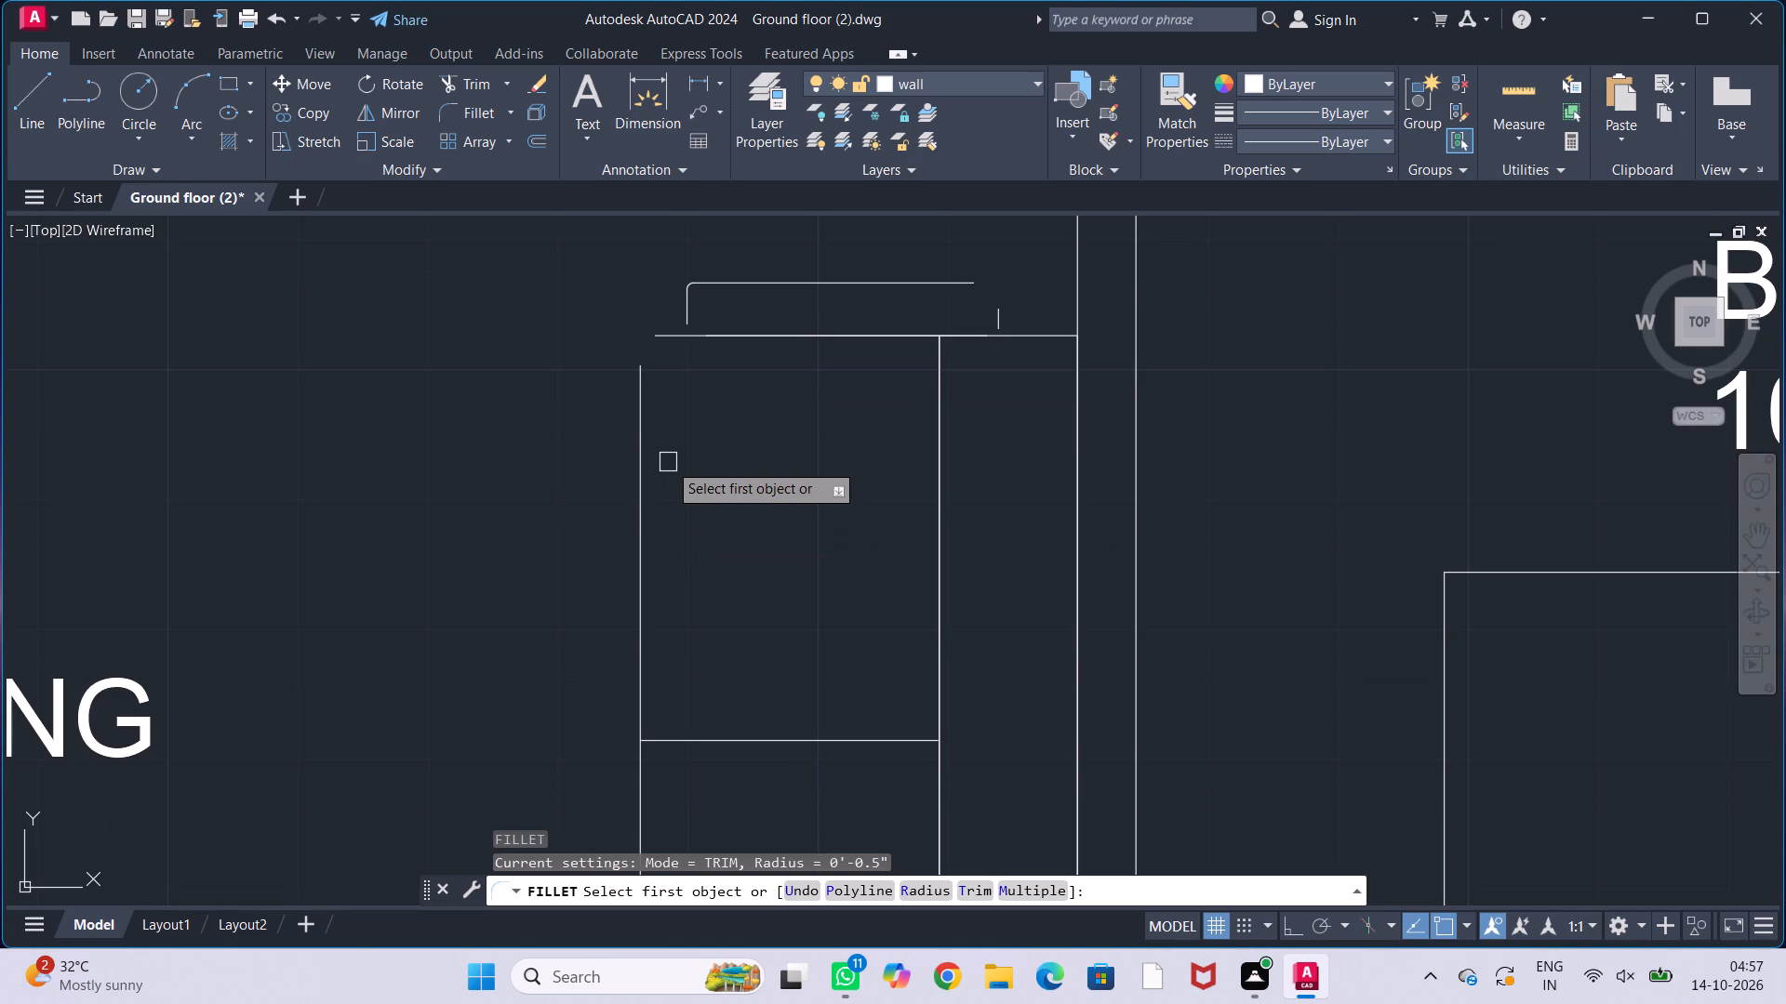
{"action": "left_click", "coordinate": [931, 895]}
{"action": "type", "text": "0.5\""}
{"action": "key", "text": "Return"}
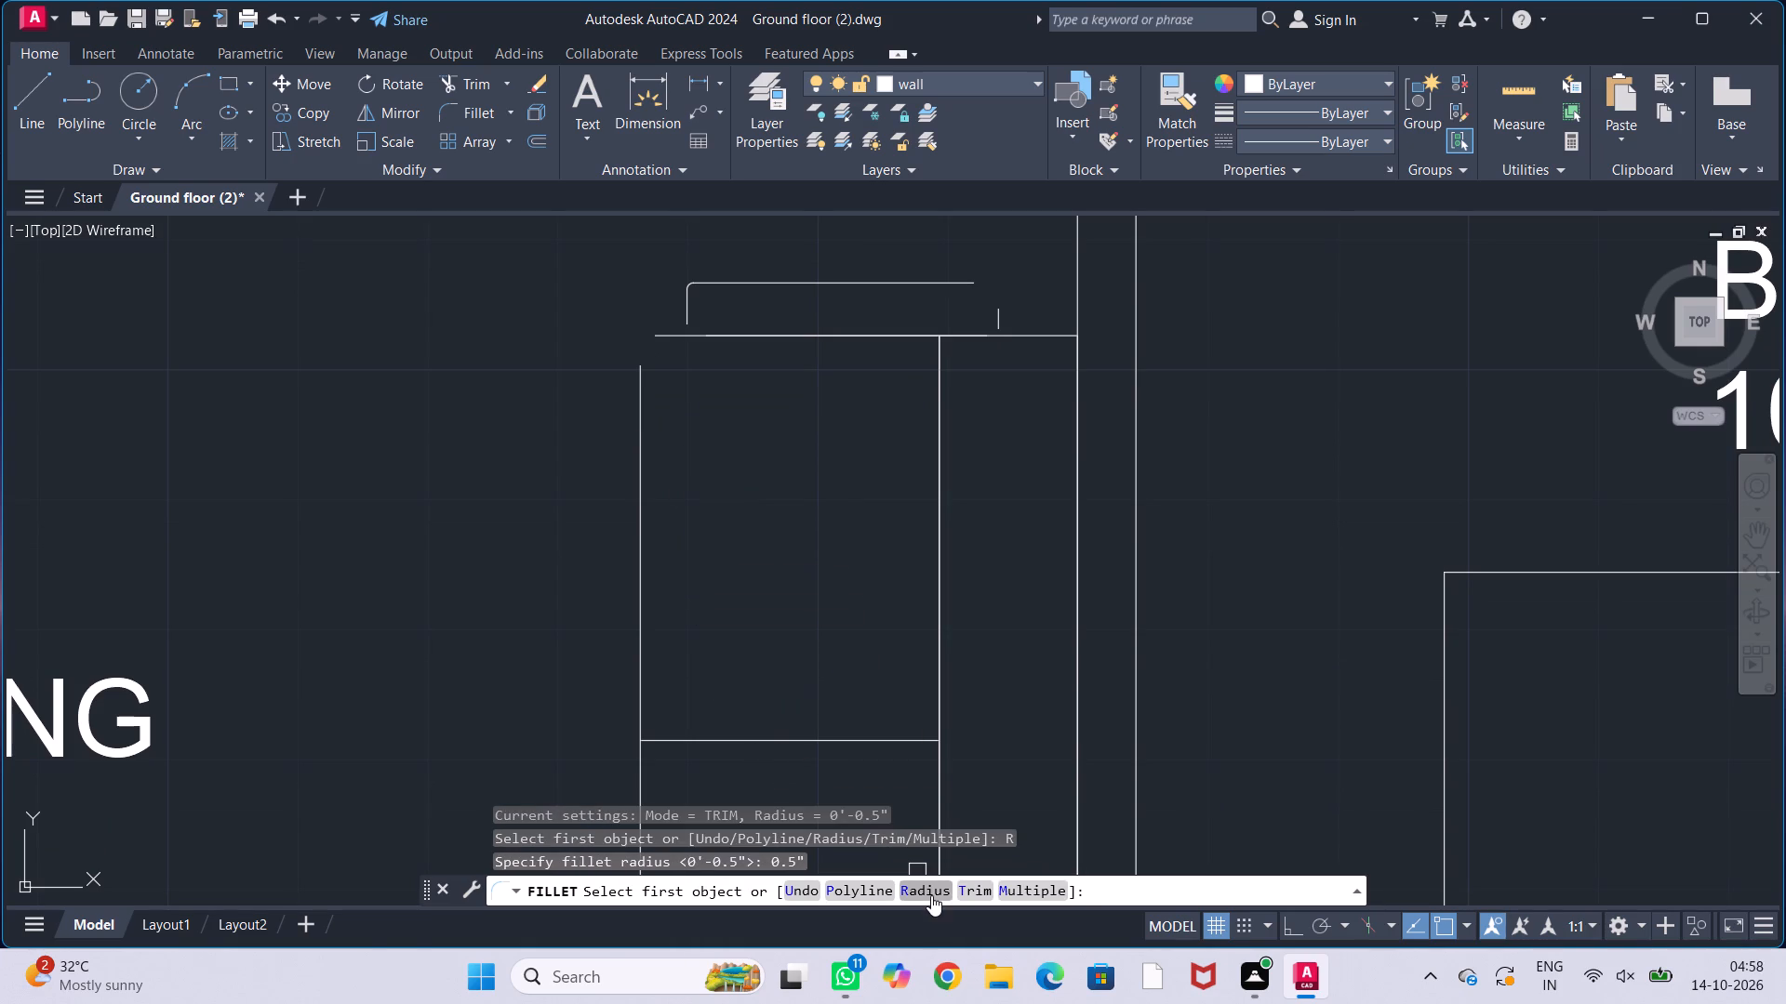
{"action": "left_click", "coordinate": [639, 419]}
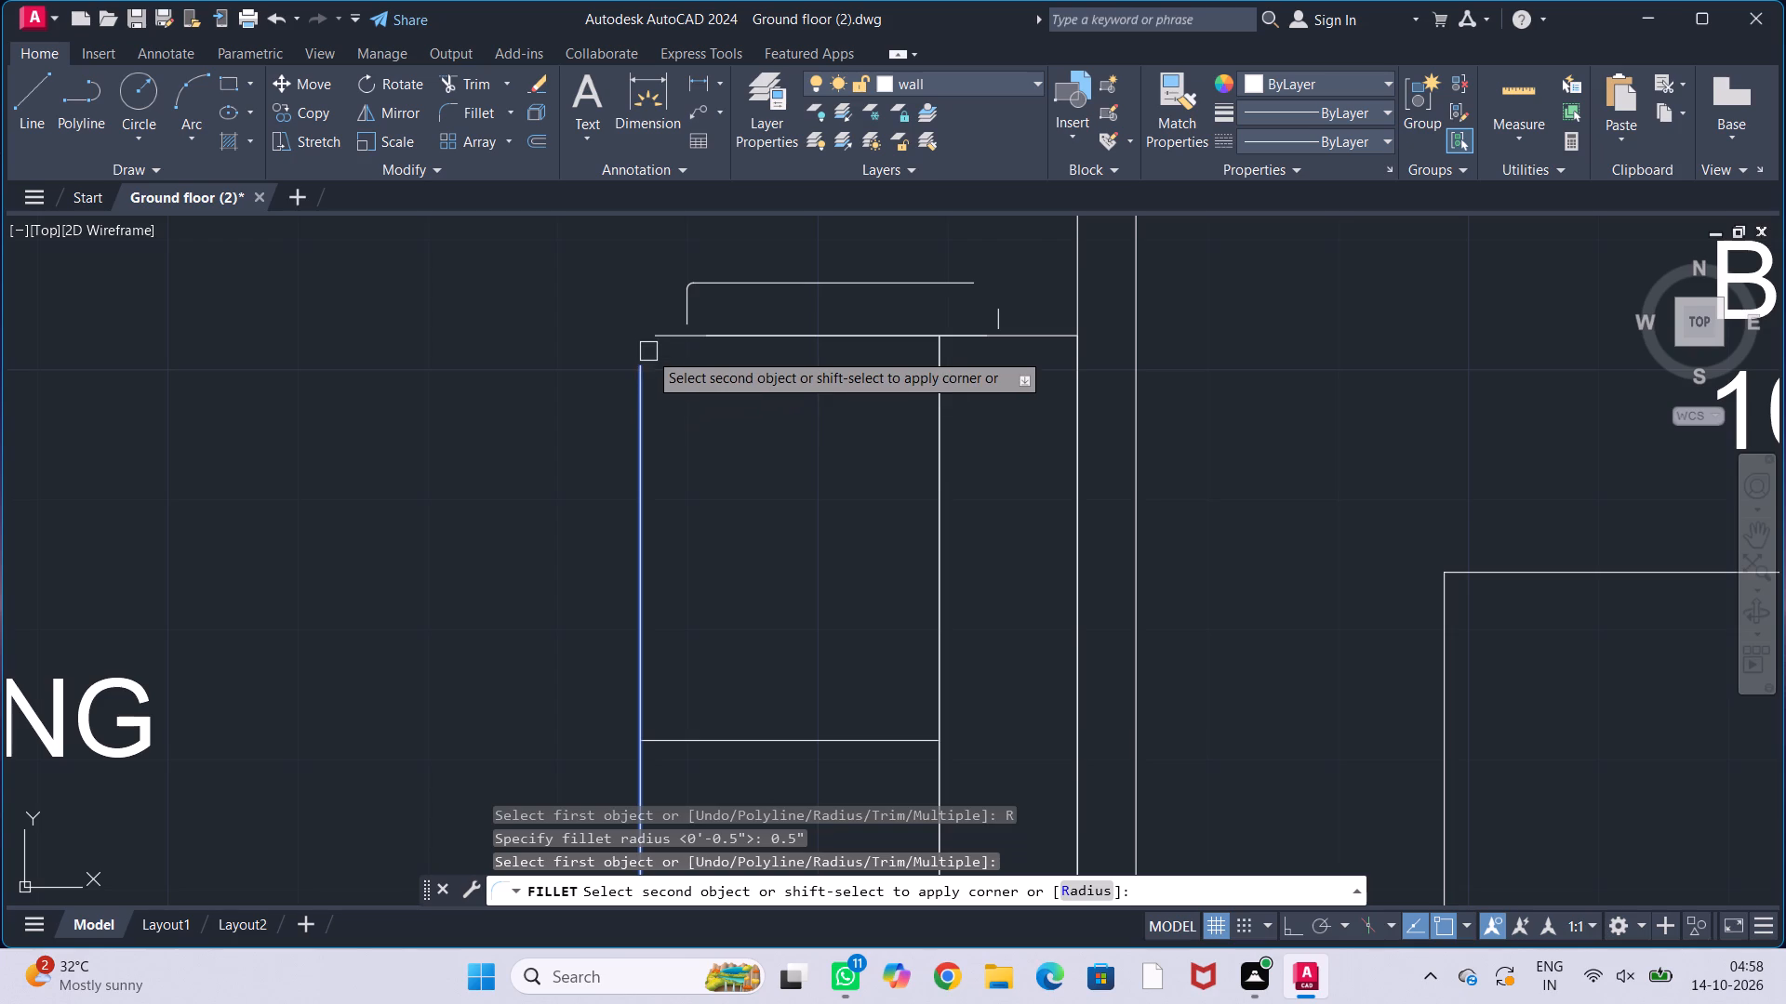
{"action": "left_click", "coordinate": [670, 337]}
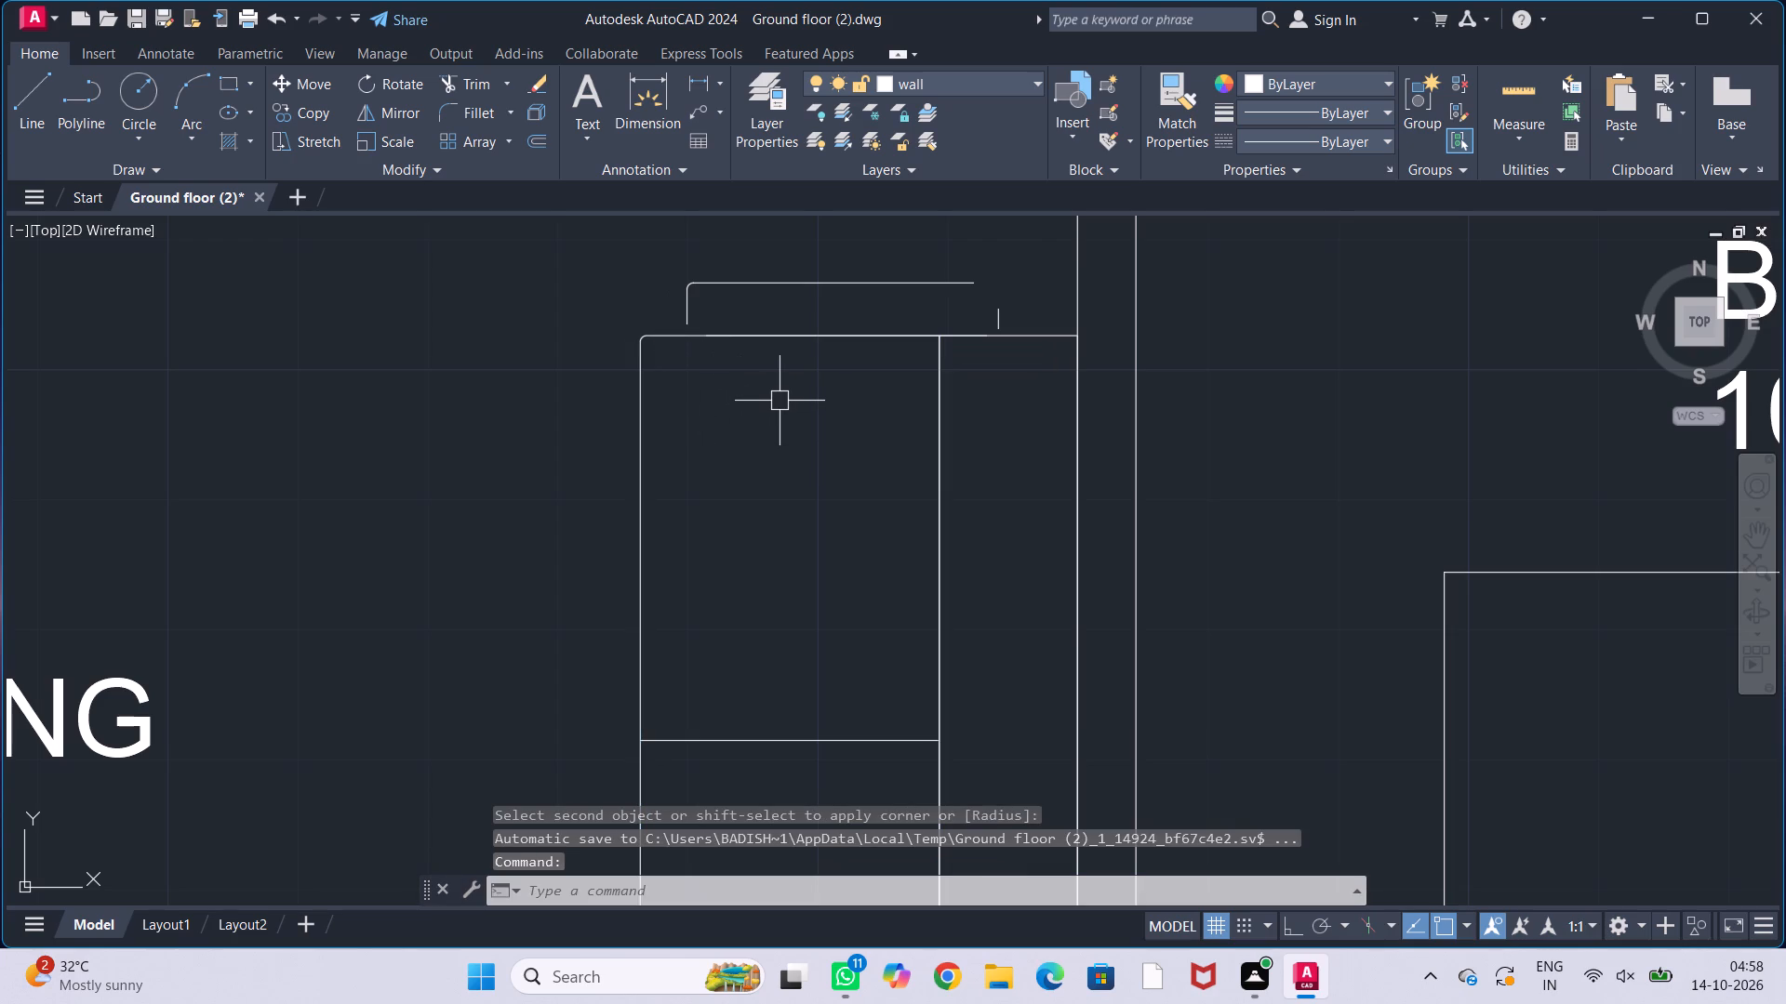
Fillet the upper armrest's opened lower-left, upper-right and lower-right corners with the 0.5" radius.
{"action": "key", "text": "Return"}
{"action": "left_click", "coordinate": [683, 312]}
{"action": "left_click", "coordinate": [713, 335]}
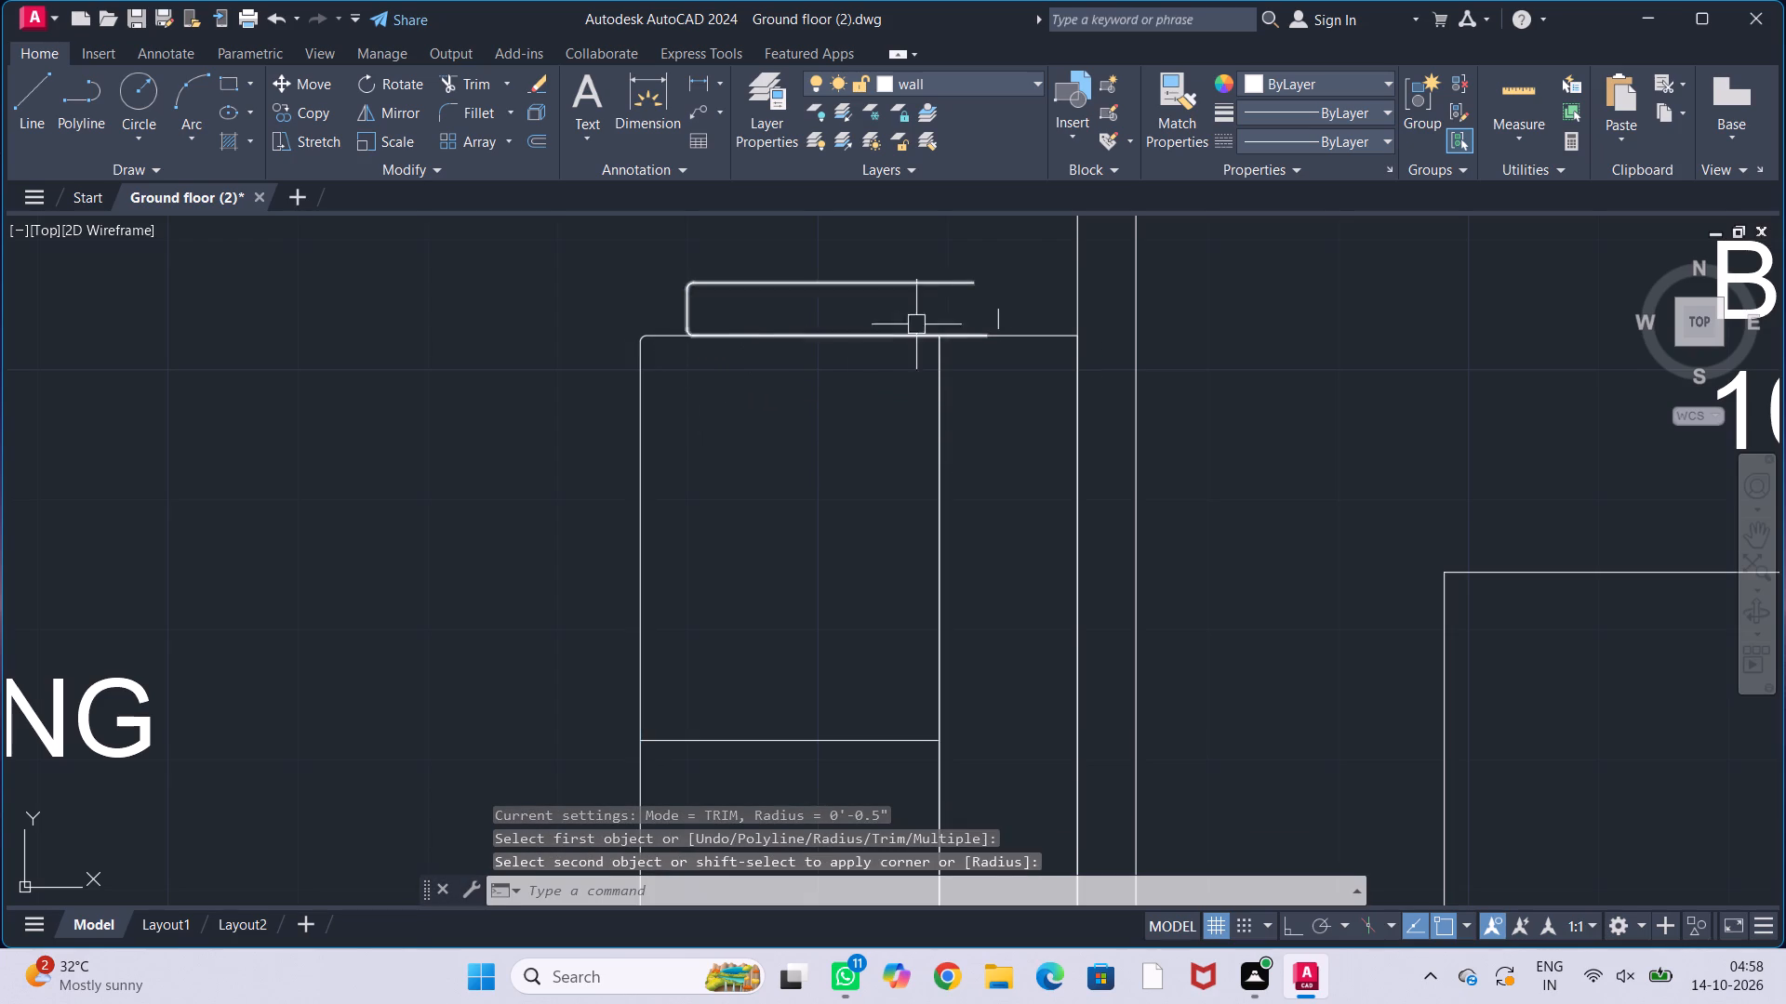
{"action": "key", "text": "Return"}
{"action": "left_click", "coordinate": [937, 281]}
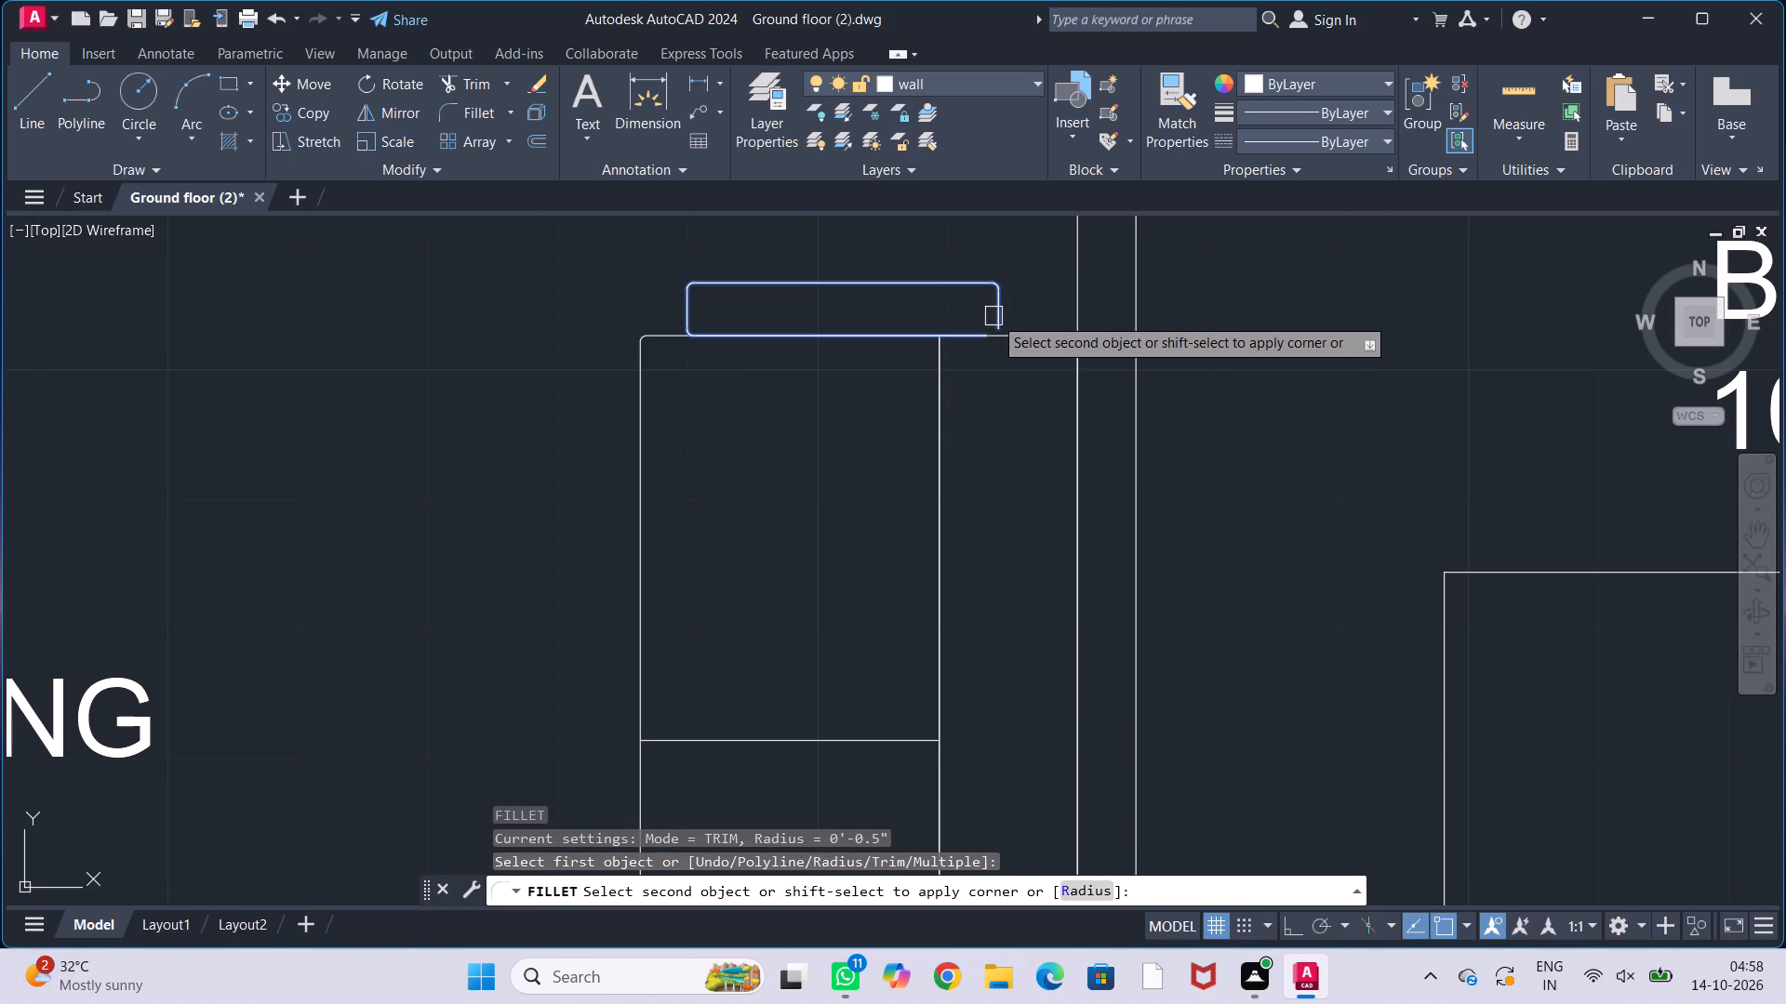
{"action": "left_click", "coordinate": [994, 316]}
{"action": "key", "text": "Return"}
{"action": "left_click", "coordinate": [958, 335]}
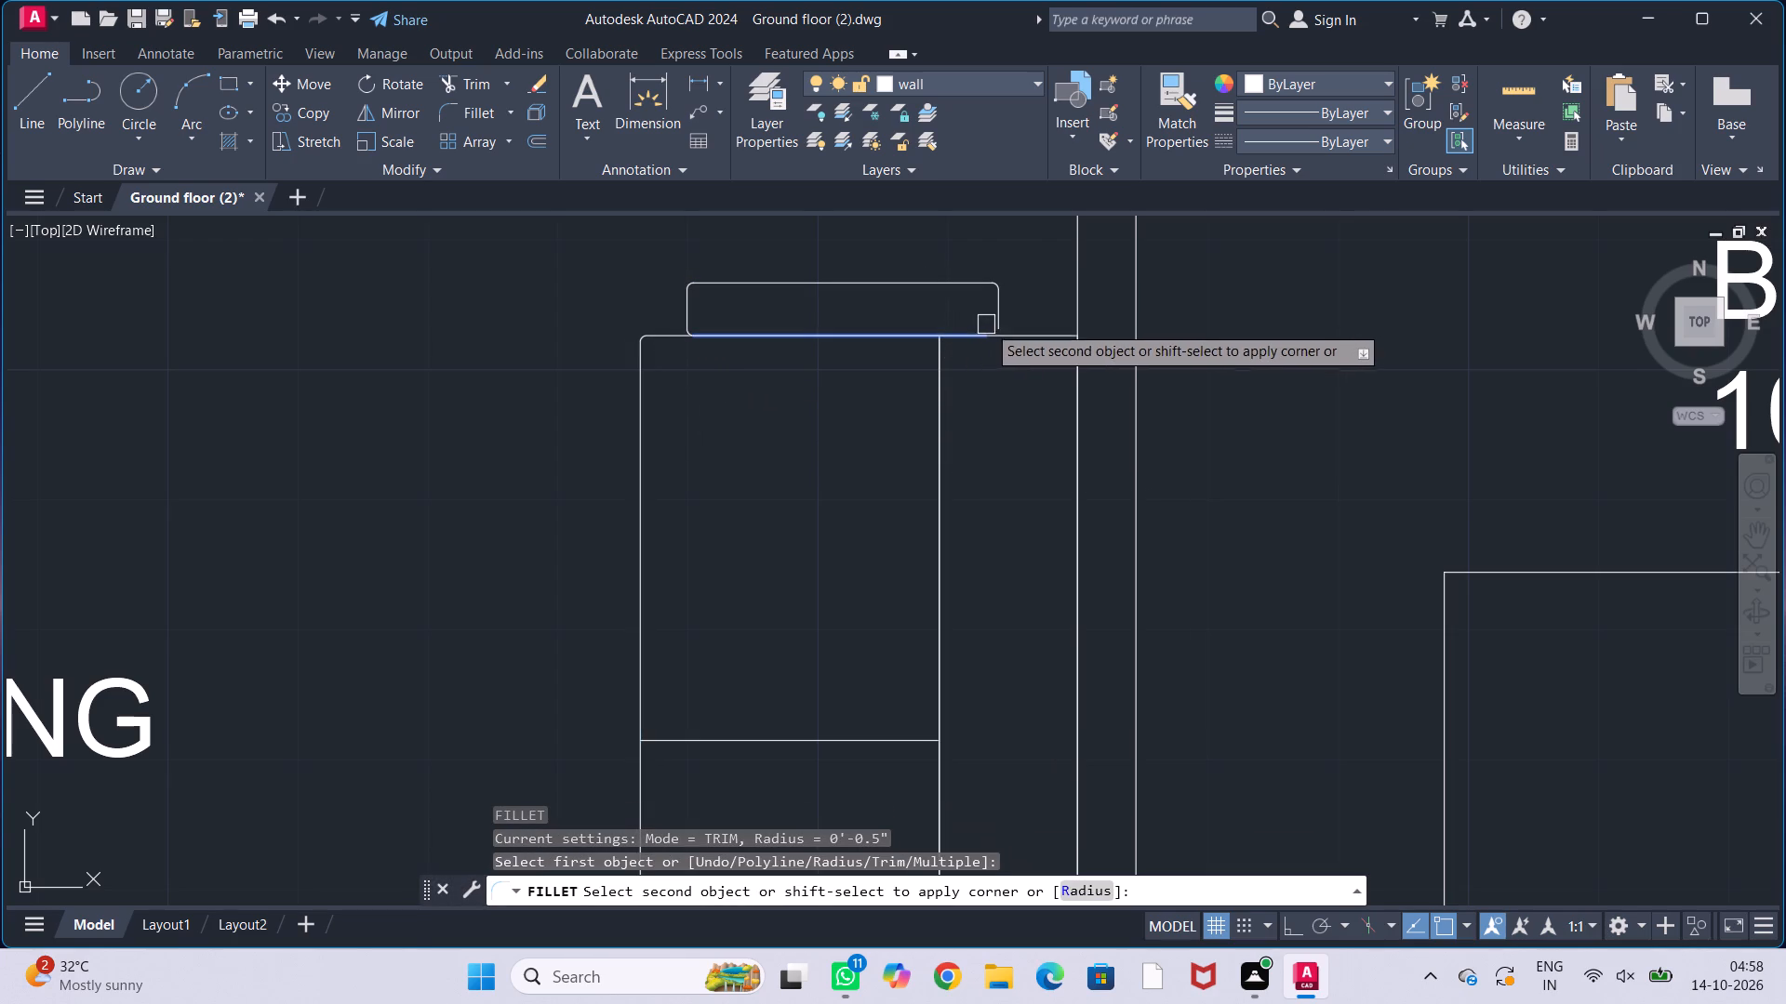
{"action": "left_click", "coordinate": [995, 322]}
Fillet the opened lower-left corner of the sofa seat with the 0.5" radius.
{"action": "middle_click_drag", "start_coordinate": [1018, 404], "coordinate": [984, 264]}
{"action": "scroll", "coordinate": [954, 324], "scroll_direction": "down", "scroll_amount": 2}
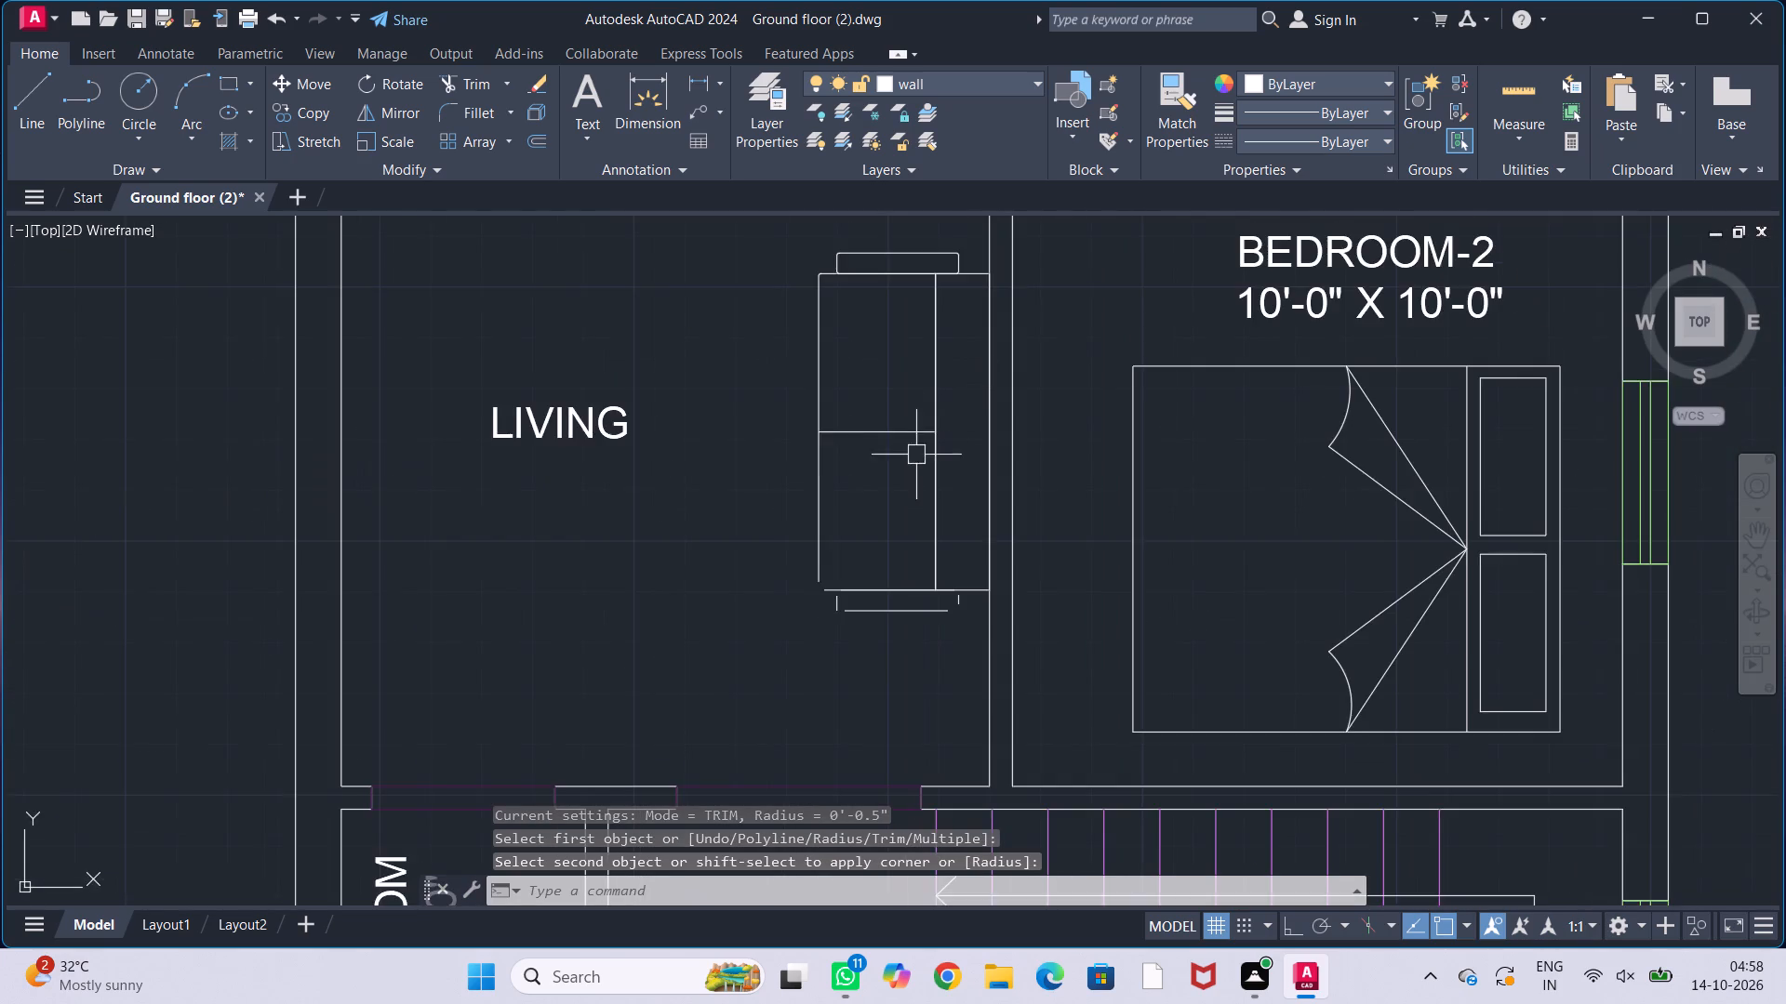
{"action": "middle_click_drag", "start_coordinate": [914, 459], "coordinate": [880, 397]}
{"action": "scroll", "coordinate": [764, 459], "scroll_direction": "up", "scroll_amount": 2}
{"action": "middle_click_drag", "start_coordinate": [937, 521], "coordinate": [780, 394]}
{"action": "key", "text": "Return"}
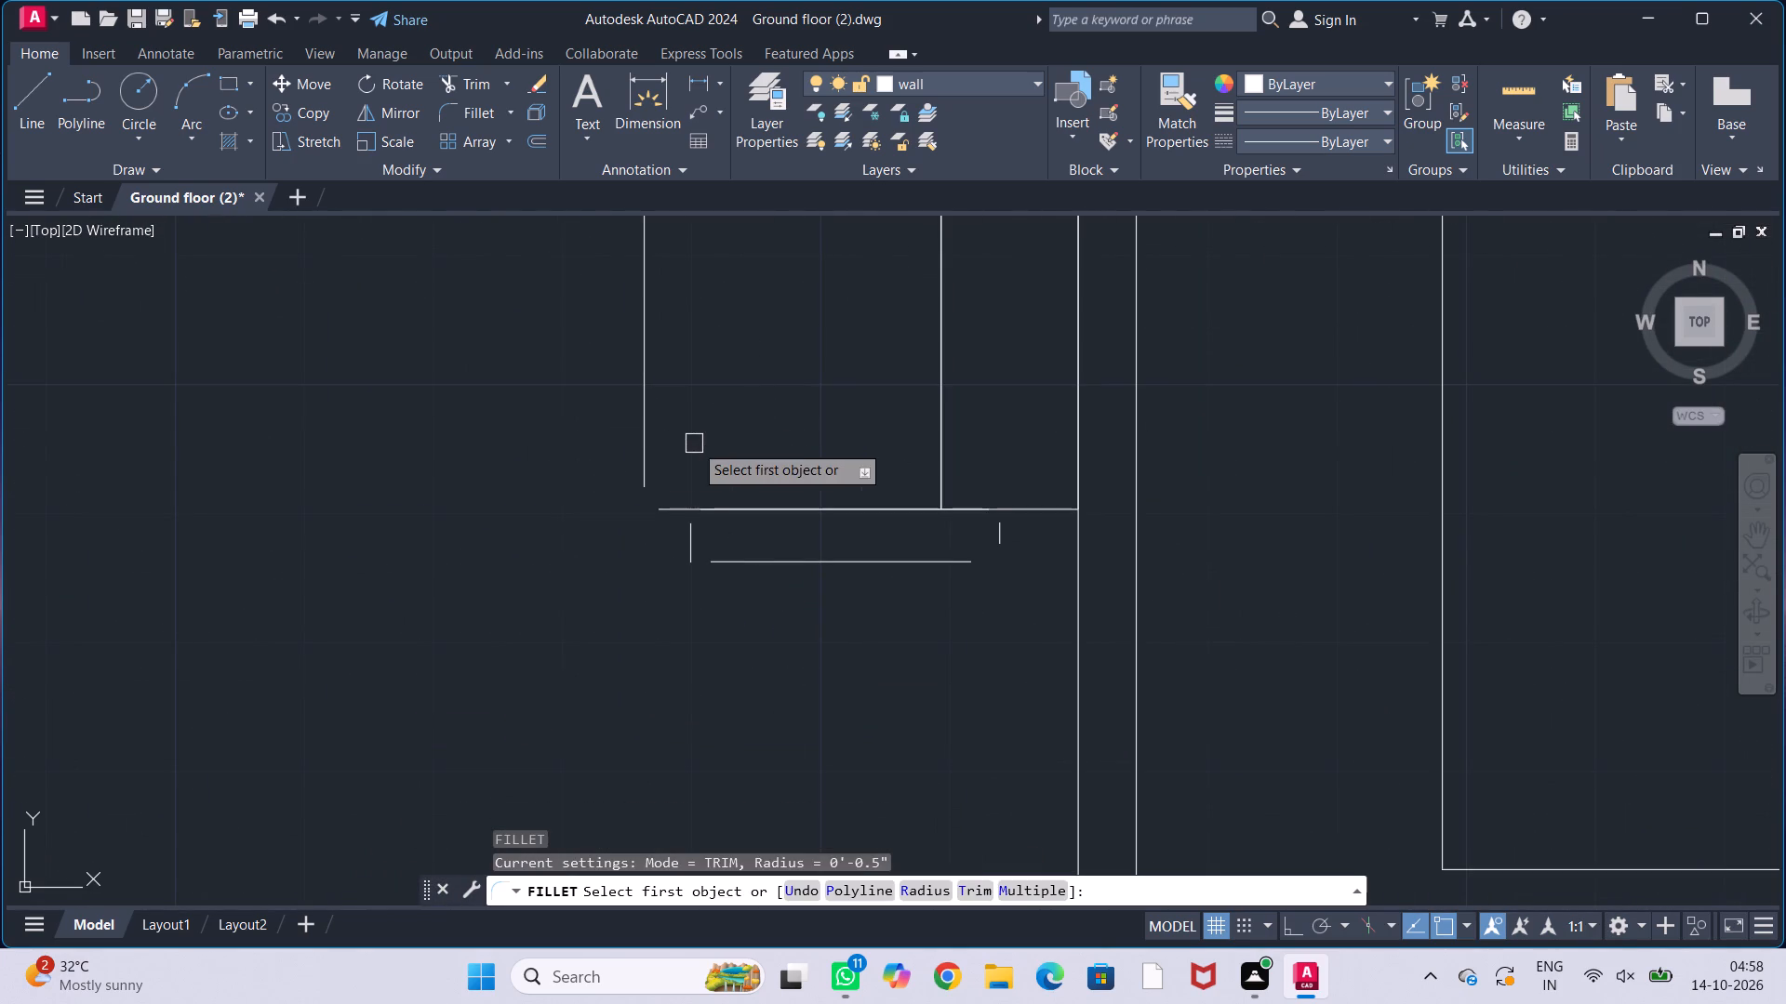
{"action": "left_click", "coordinate": [647, 454]}
{"action": "left_click", "coordinate": [695, 507]}
Fillet the lower armrest's opened upper-left and lower-left corners with the 0.5" radius.
{"action": "scroll", "coordinate": [735, 461], "scroll_direction": "down", "scroll_amount": 2}
{"action": "middle_click_drag", "start_coordinate": [740, 468], "coordinate": [738, 464]}
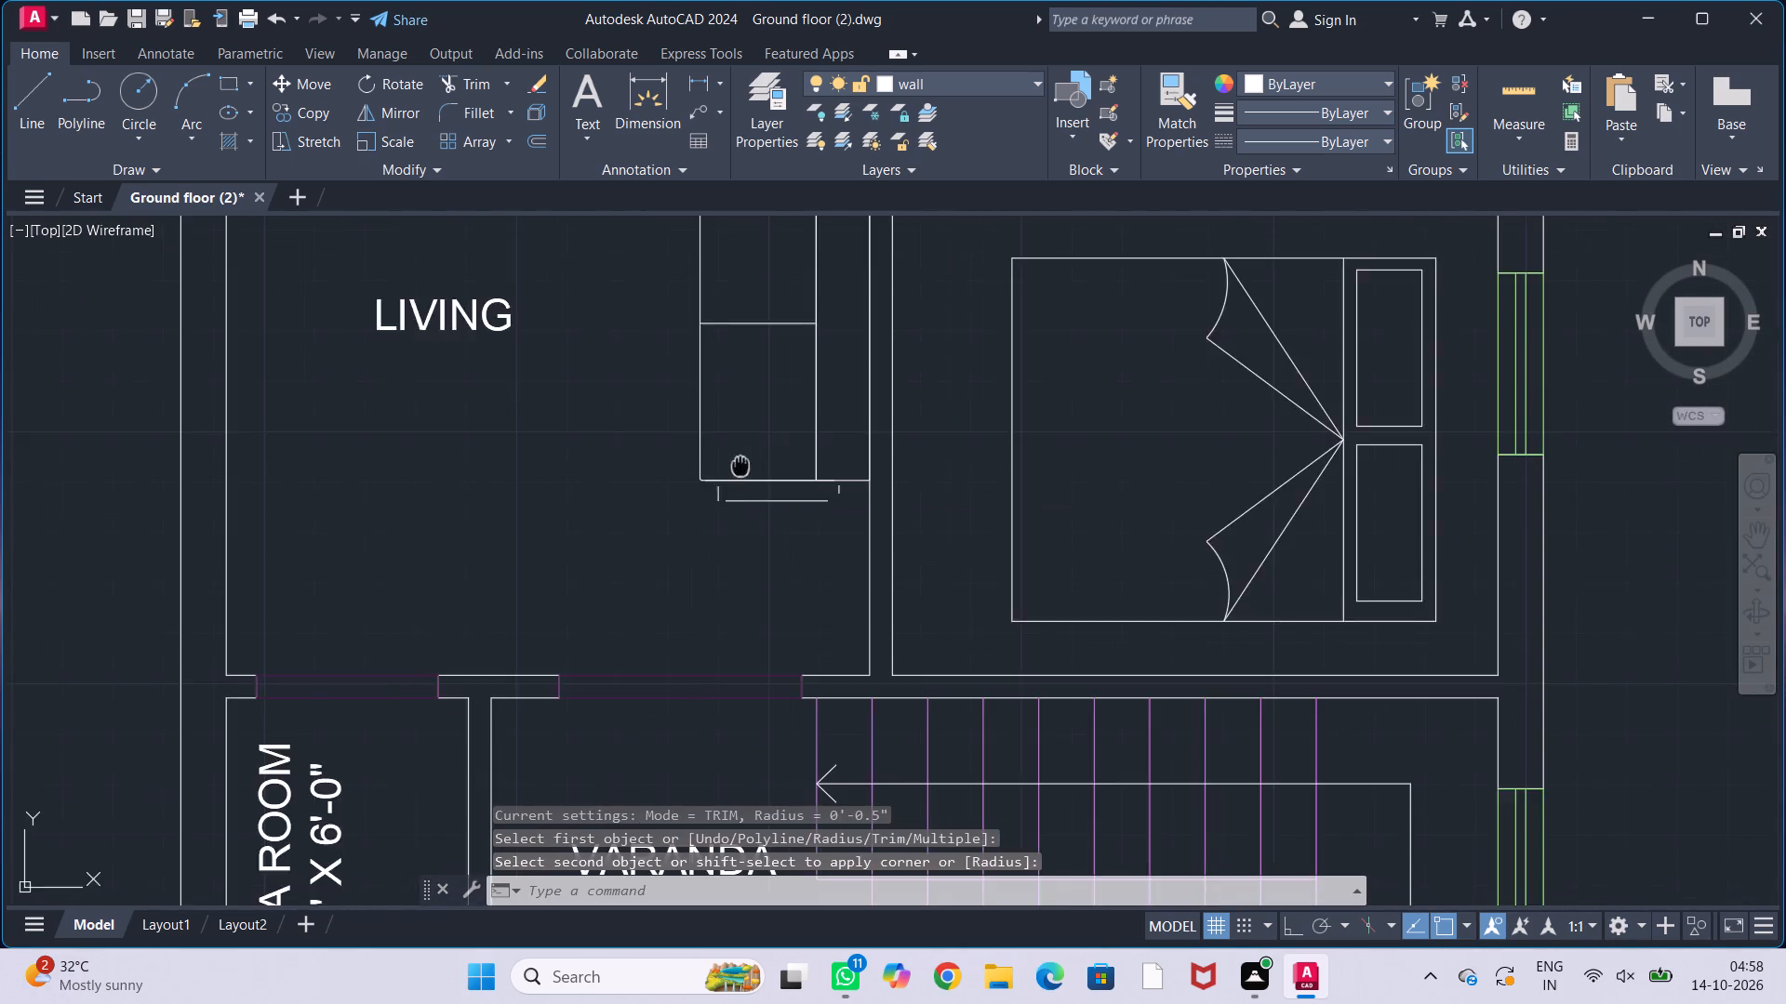
{"action": "middle_click_drag", "start_coordinate": [738, 464], "coordinate": [670, 436]}
{"action": "scroll", "coordinate": [698, 508], "scroll_direction": "up", "scroll_amount": 2}
{"action": "scroll", "coordinate": [642, 421], "scroll_direction": "up", "scroll_amount": 1}
{"action": "middle_click_drag", "start_coordinate": [624, 401], "coordinate": [685, 503]}
{"action": "key", "text": "Return"}
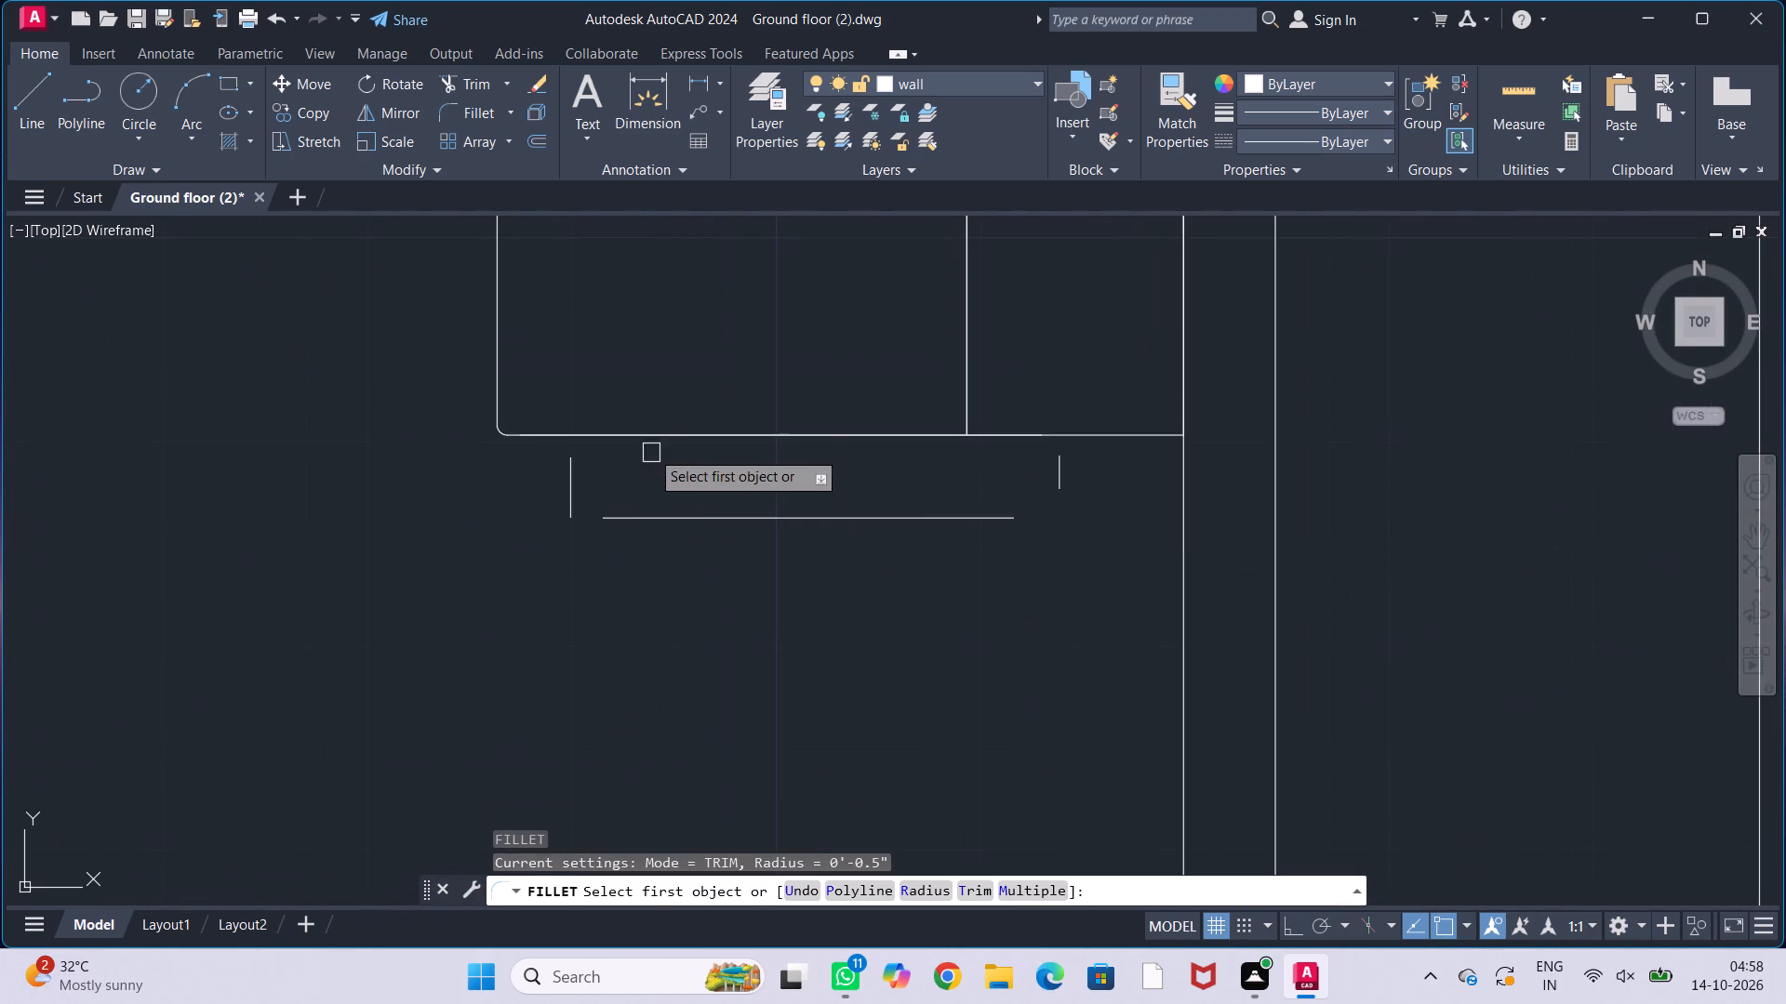
{"action": "left_click", "coordinate": [632, 439]}
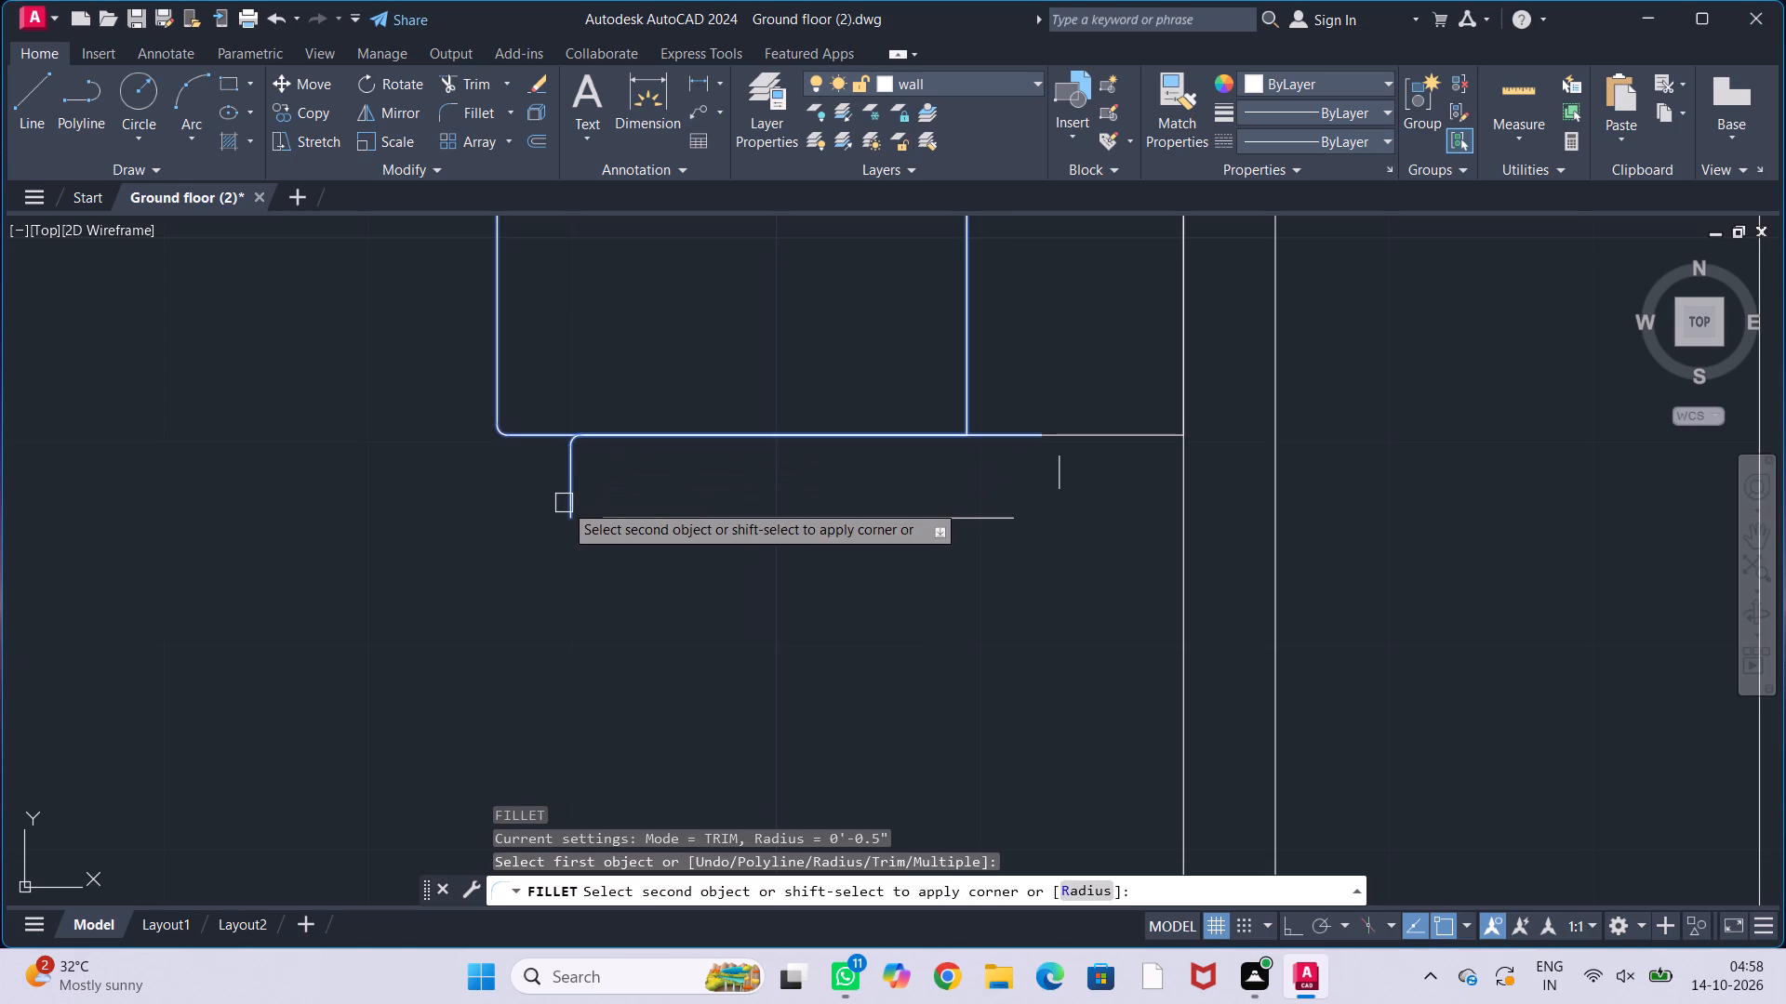
{"action": "left_click", "coordinate": [564, 503]}
{"action": "key", "text": "Return"}
{"action": "left_click", "coordinate": [680, 514]}
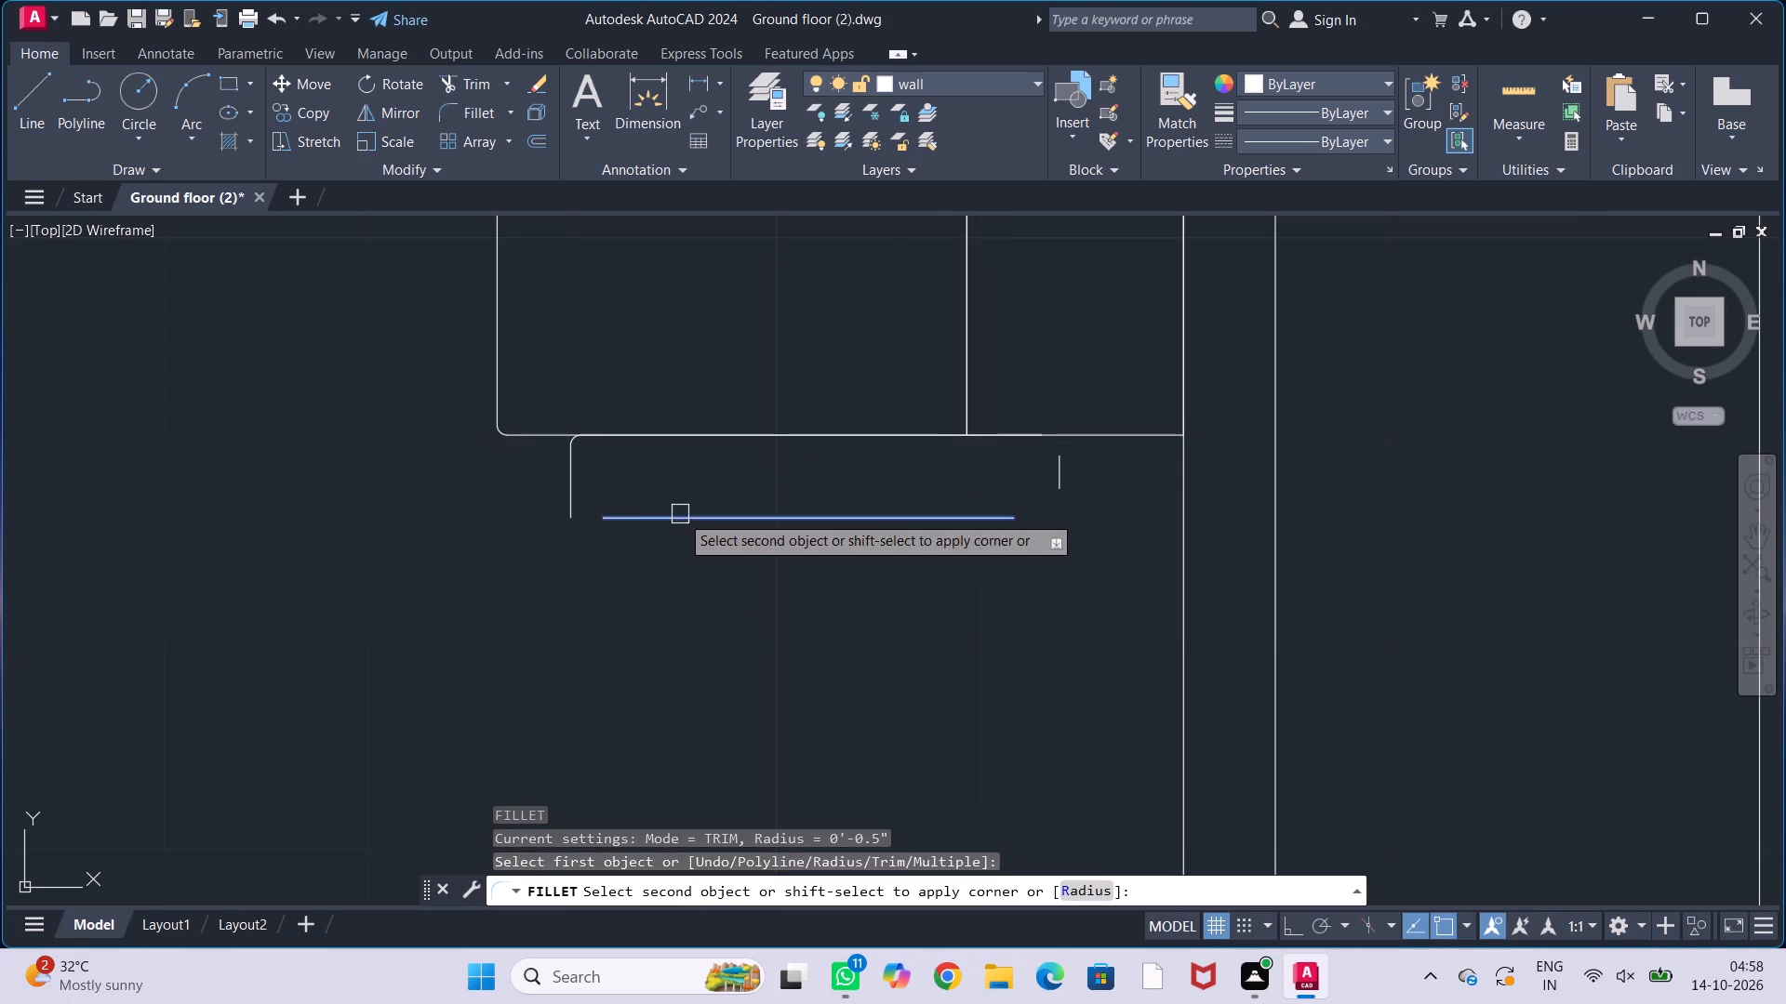
{"action": "left_click", "coordinate": [570, 492]}
Fillet the lower armrest's opened upper-right and lower-right corners with the 0.5" radius.
{"action": "key", "text": "Return"}
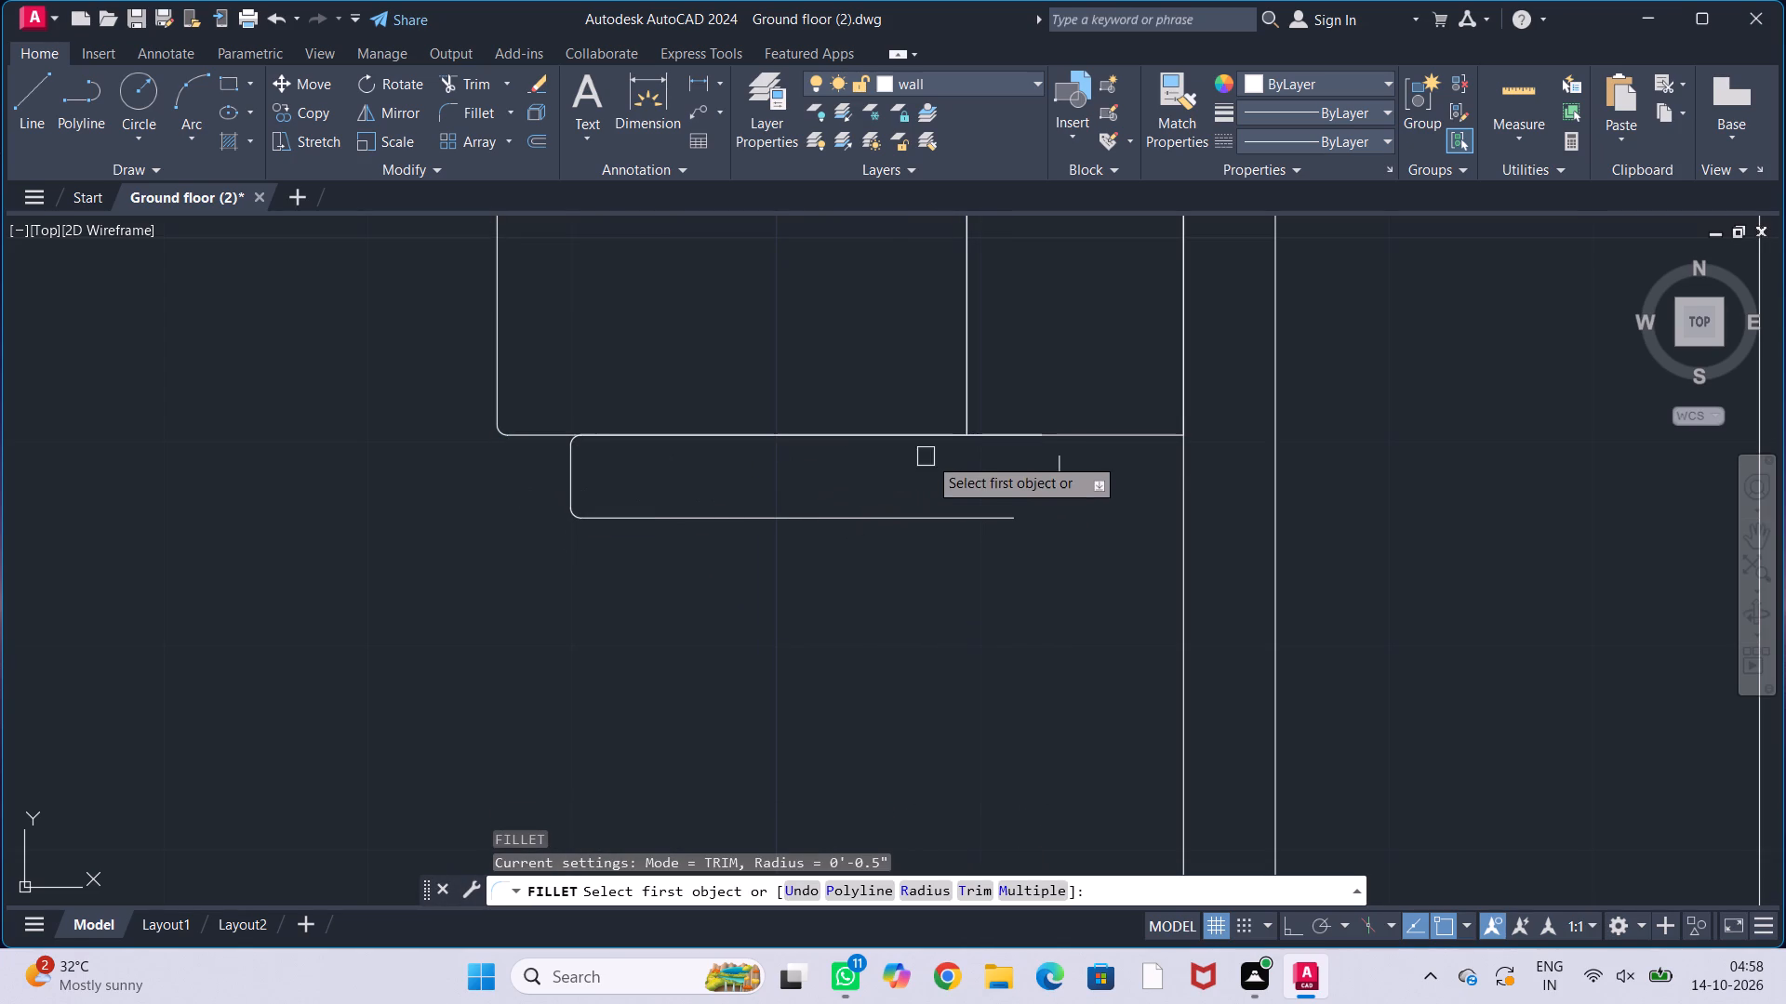
{"action": "left_click", "coordinate": [999, 437]}
{"action": "left_click", "coordinate": [1052, 472]}
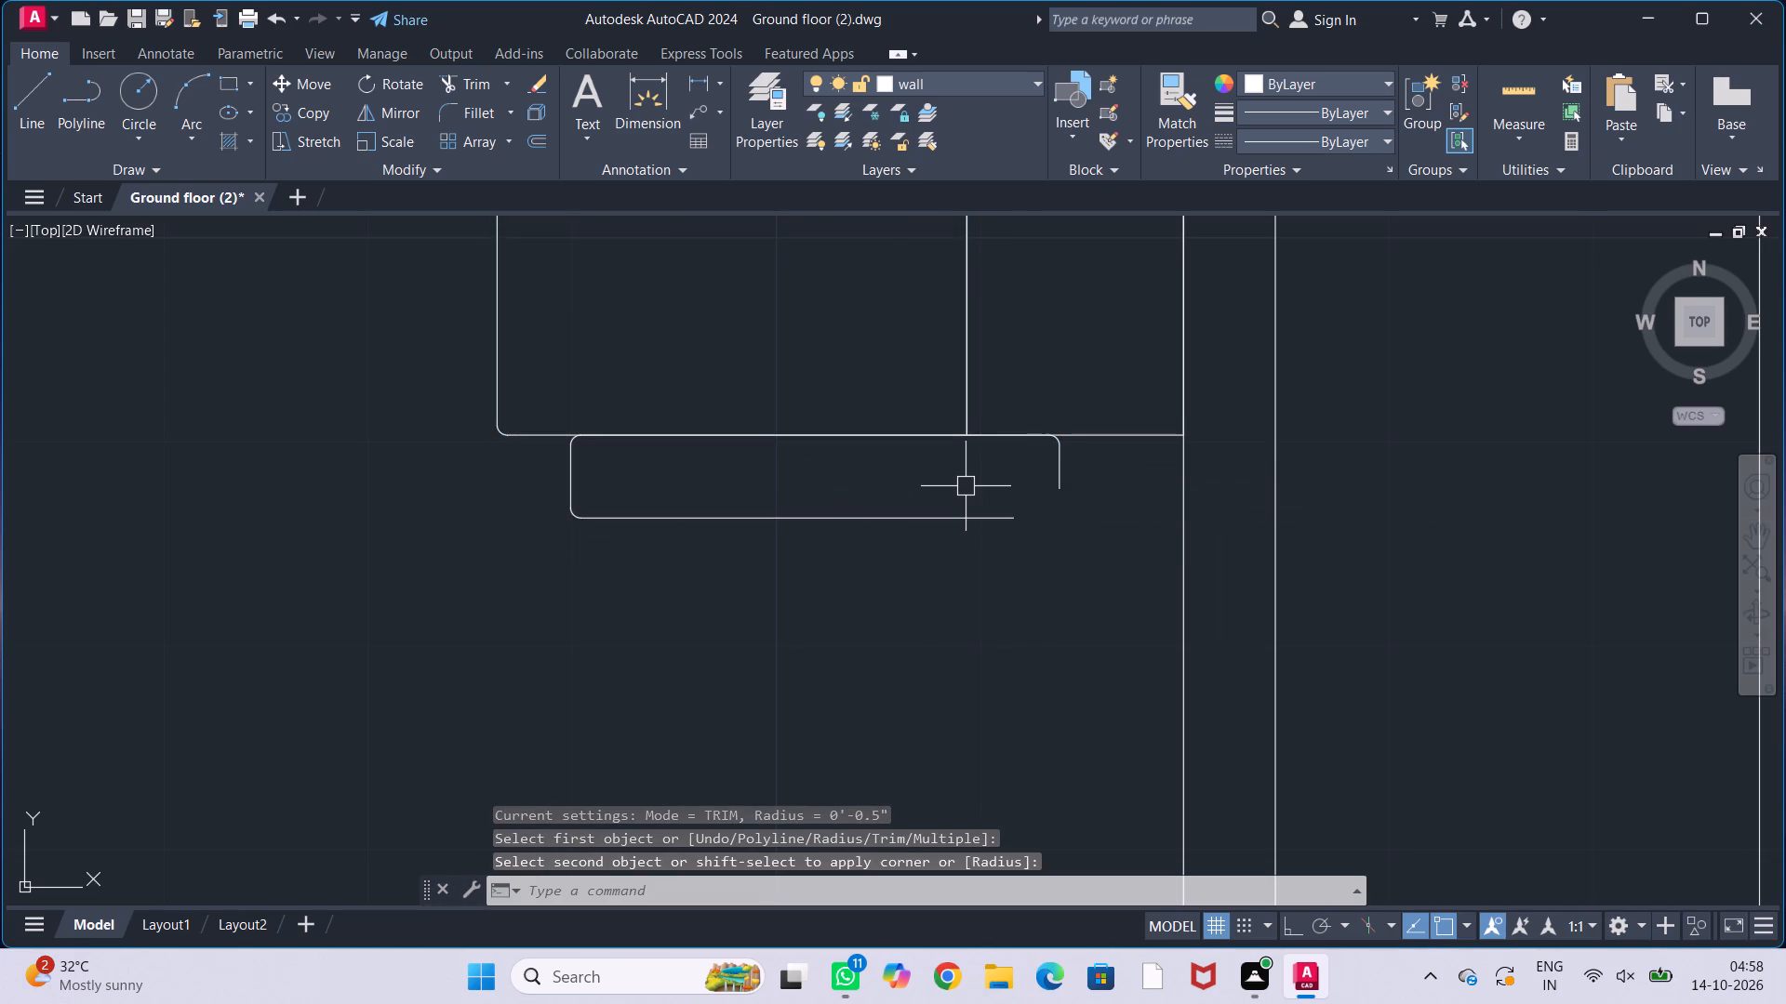
{"action": "key", "text": "Return"}
{"action": "left_click", "coordinate": [975, 526]}
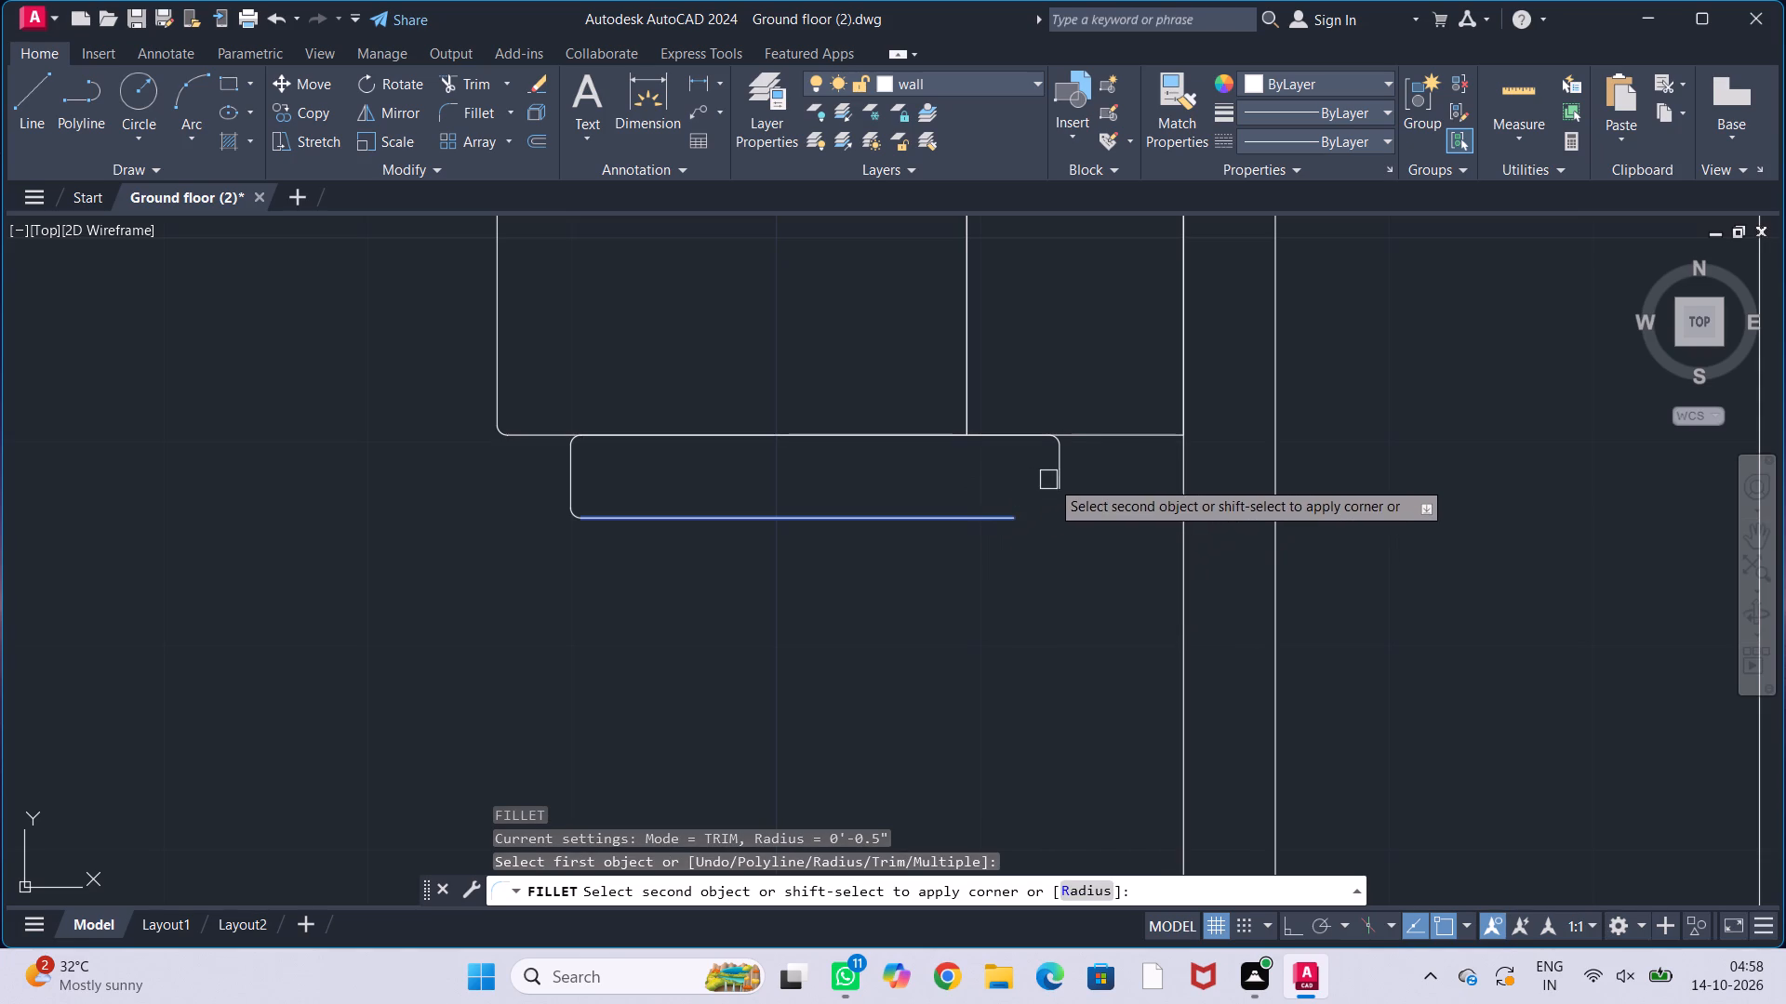
{"action": "left_click", "coordinate": [1065, 480]}
{"action": "key", "text": "Escape"}
{"action": "key", "text": "Escape"}
{"action": "key", "text": "Escape"}
{"action": "key", "text": "Escape"}
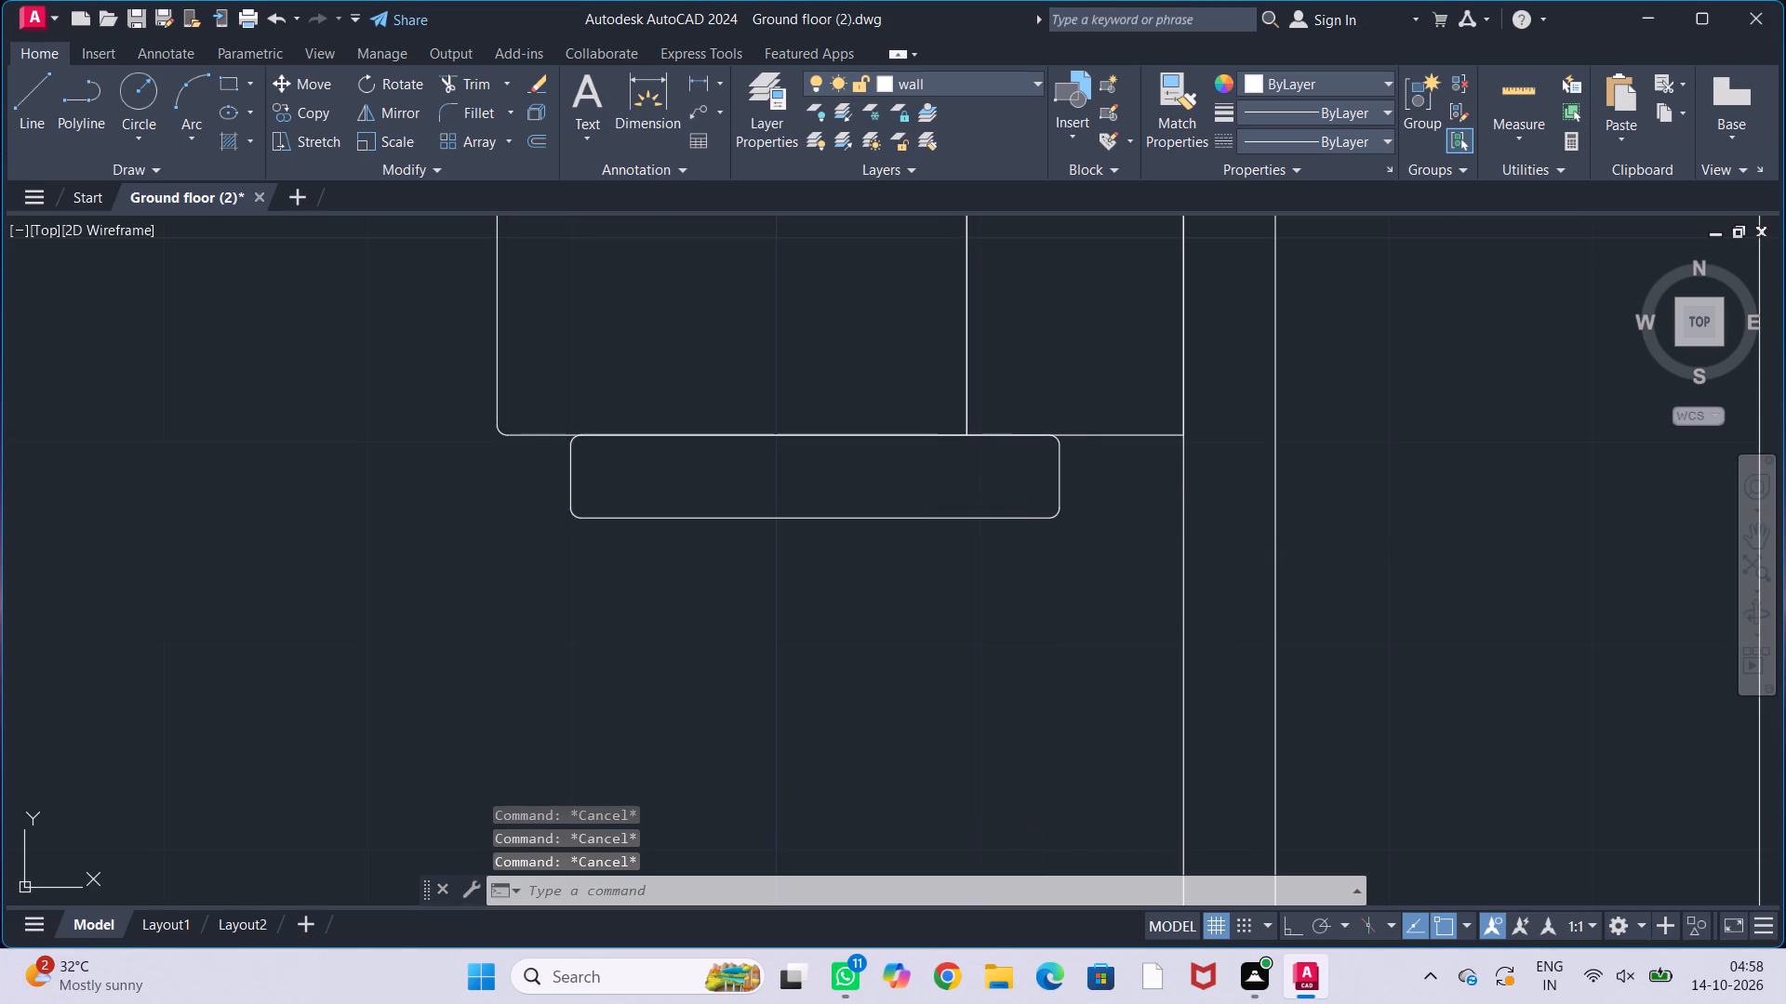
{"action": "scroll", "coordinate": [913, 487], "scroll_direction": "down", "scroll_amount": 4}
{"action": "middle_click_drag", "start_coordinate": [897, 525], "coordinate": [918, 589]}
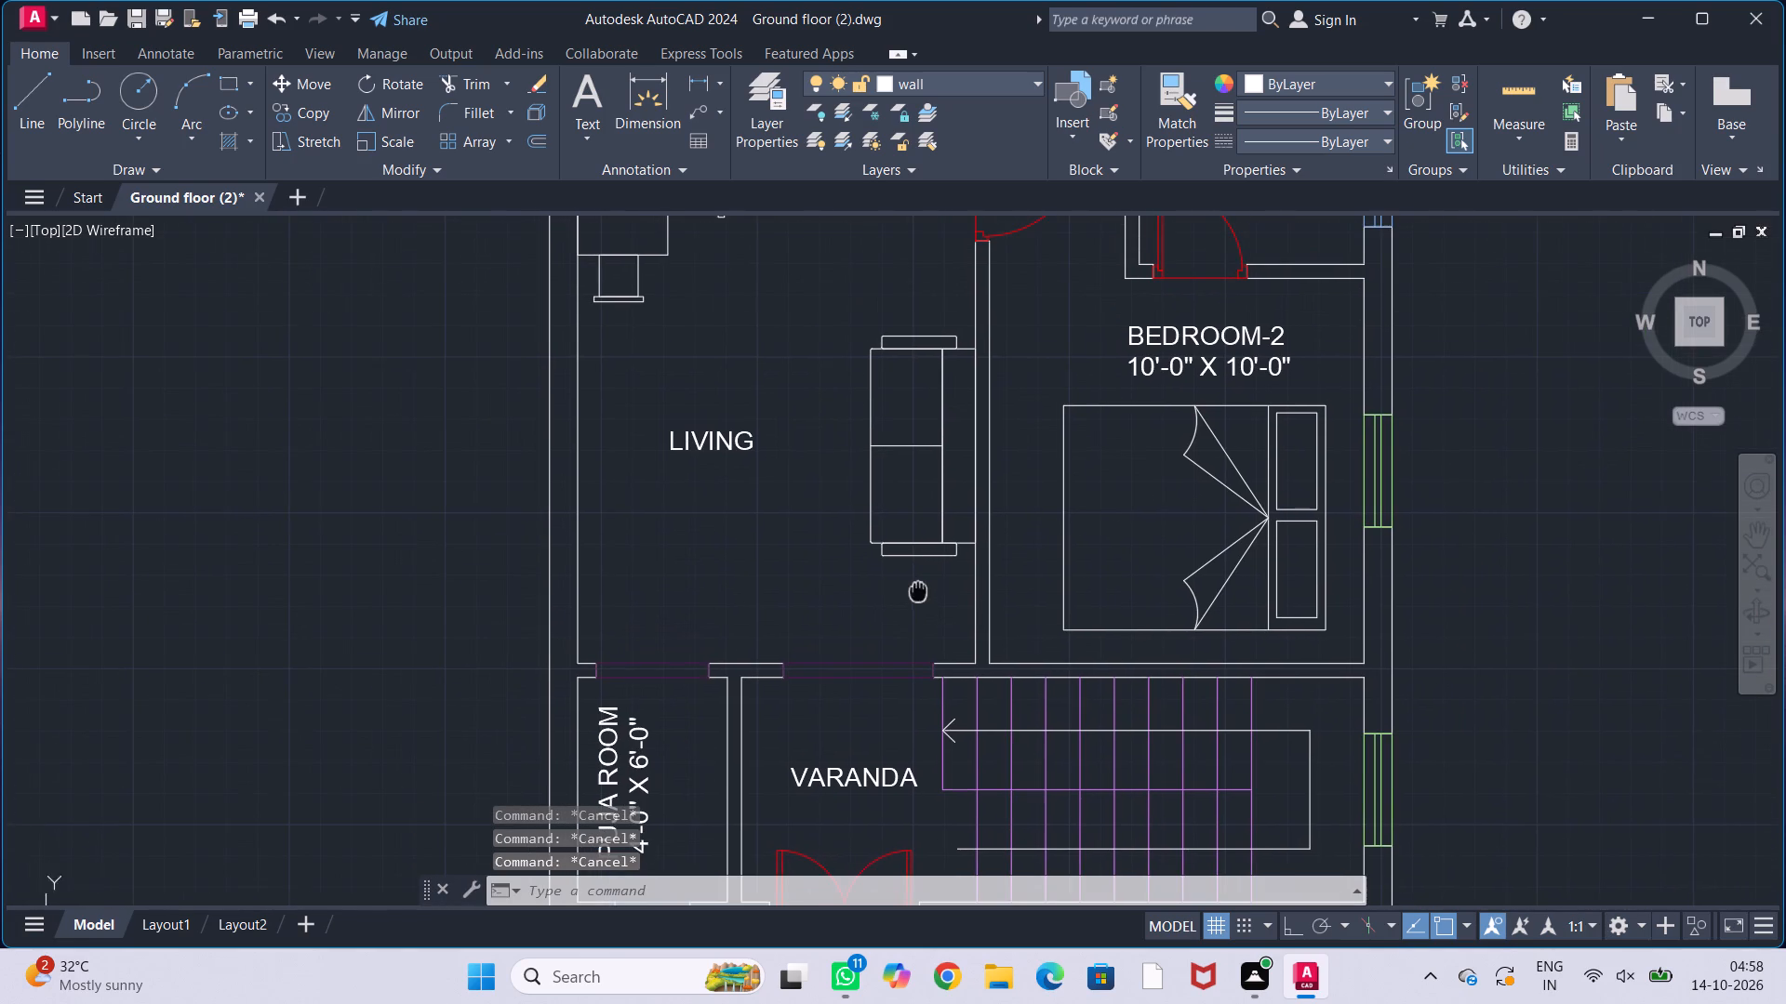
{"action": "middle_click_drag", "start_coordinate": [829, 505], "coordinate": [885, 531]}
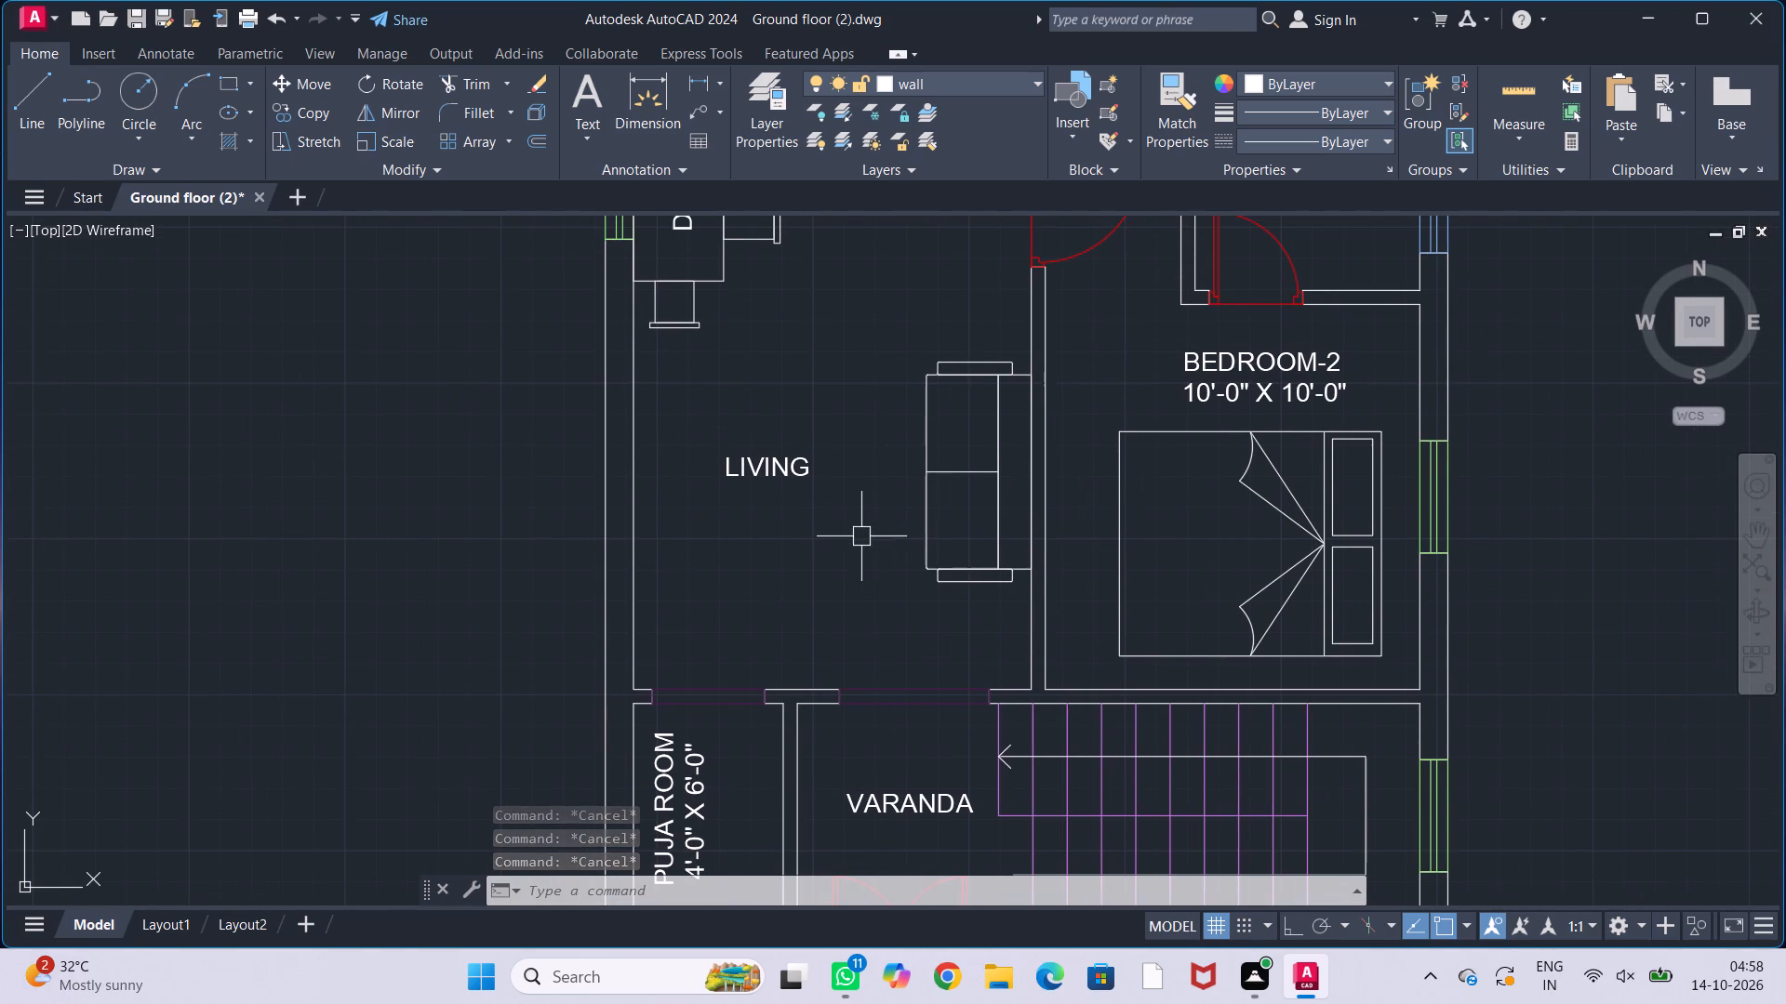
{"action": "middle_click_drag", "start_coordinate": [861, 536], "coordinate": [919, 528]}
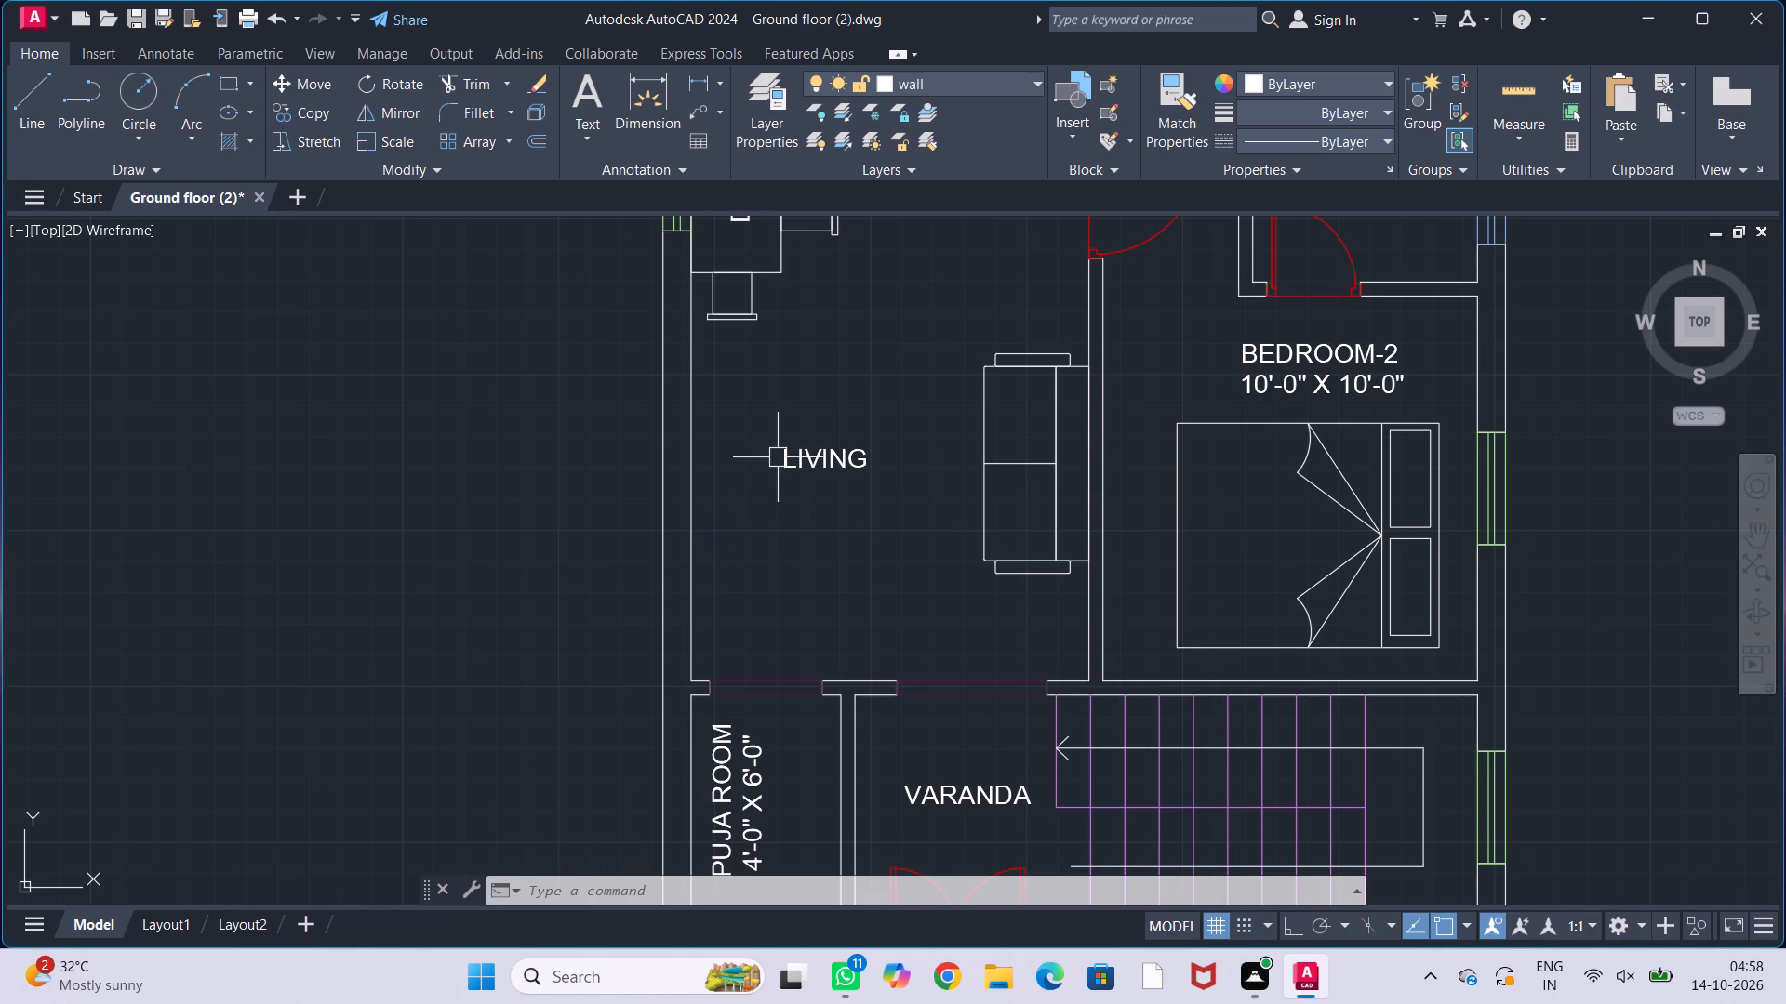
Draw a horizontal centre line from the sofa's front midpoint westward across the living room, about 11'-5" long.
{"action": "middle_click_drag", "start_coordinate": [778, 456], "coordinate": [745, 439]}
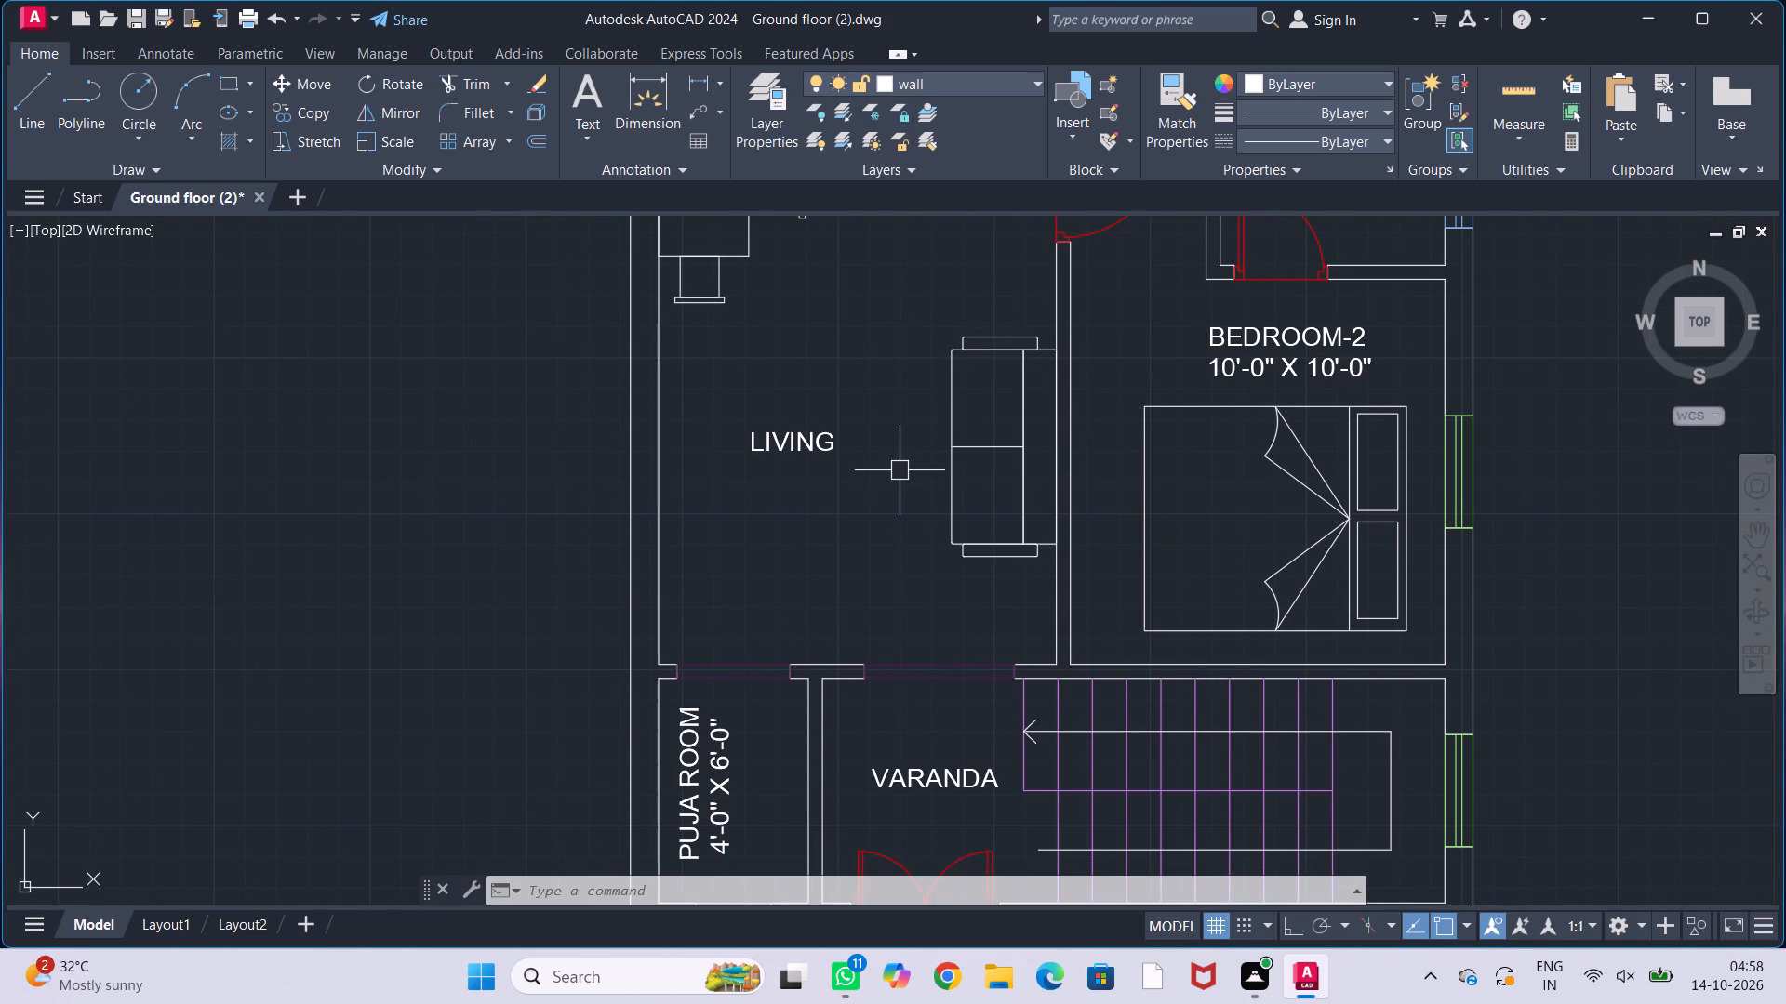
{"action": "key", "text": "l"}
{"action": "key", "text": "Return"}
{"action": "left_click_drag", "start_coordinate": [947, 448], "coordinate": [923, 452]}
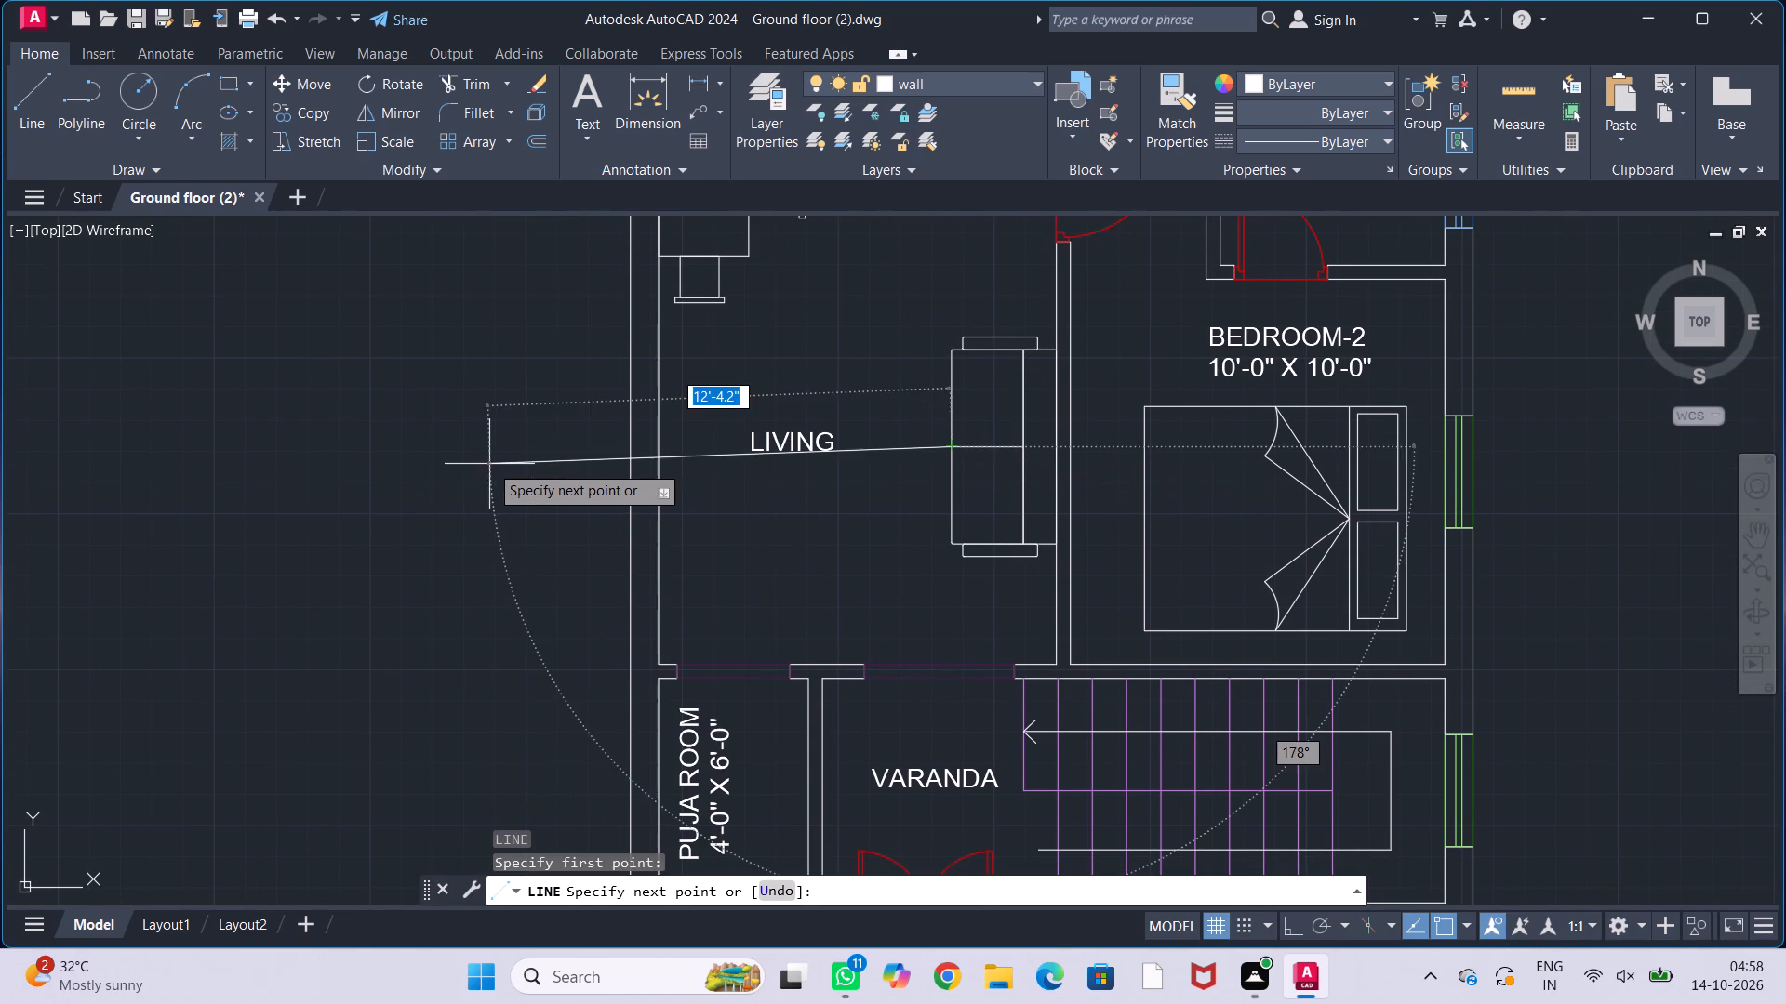
{"action": "key", "text": "F8"}
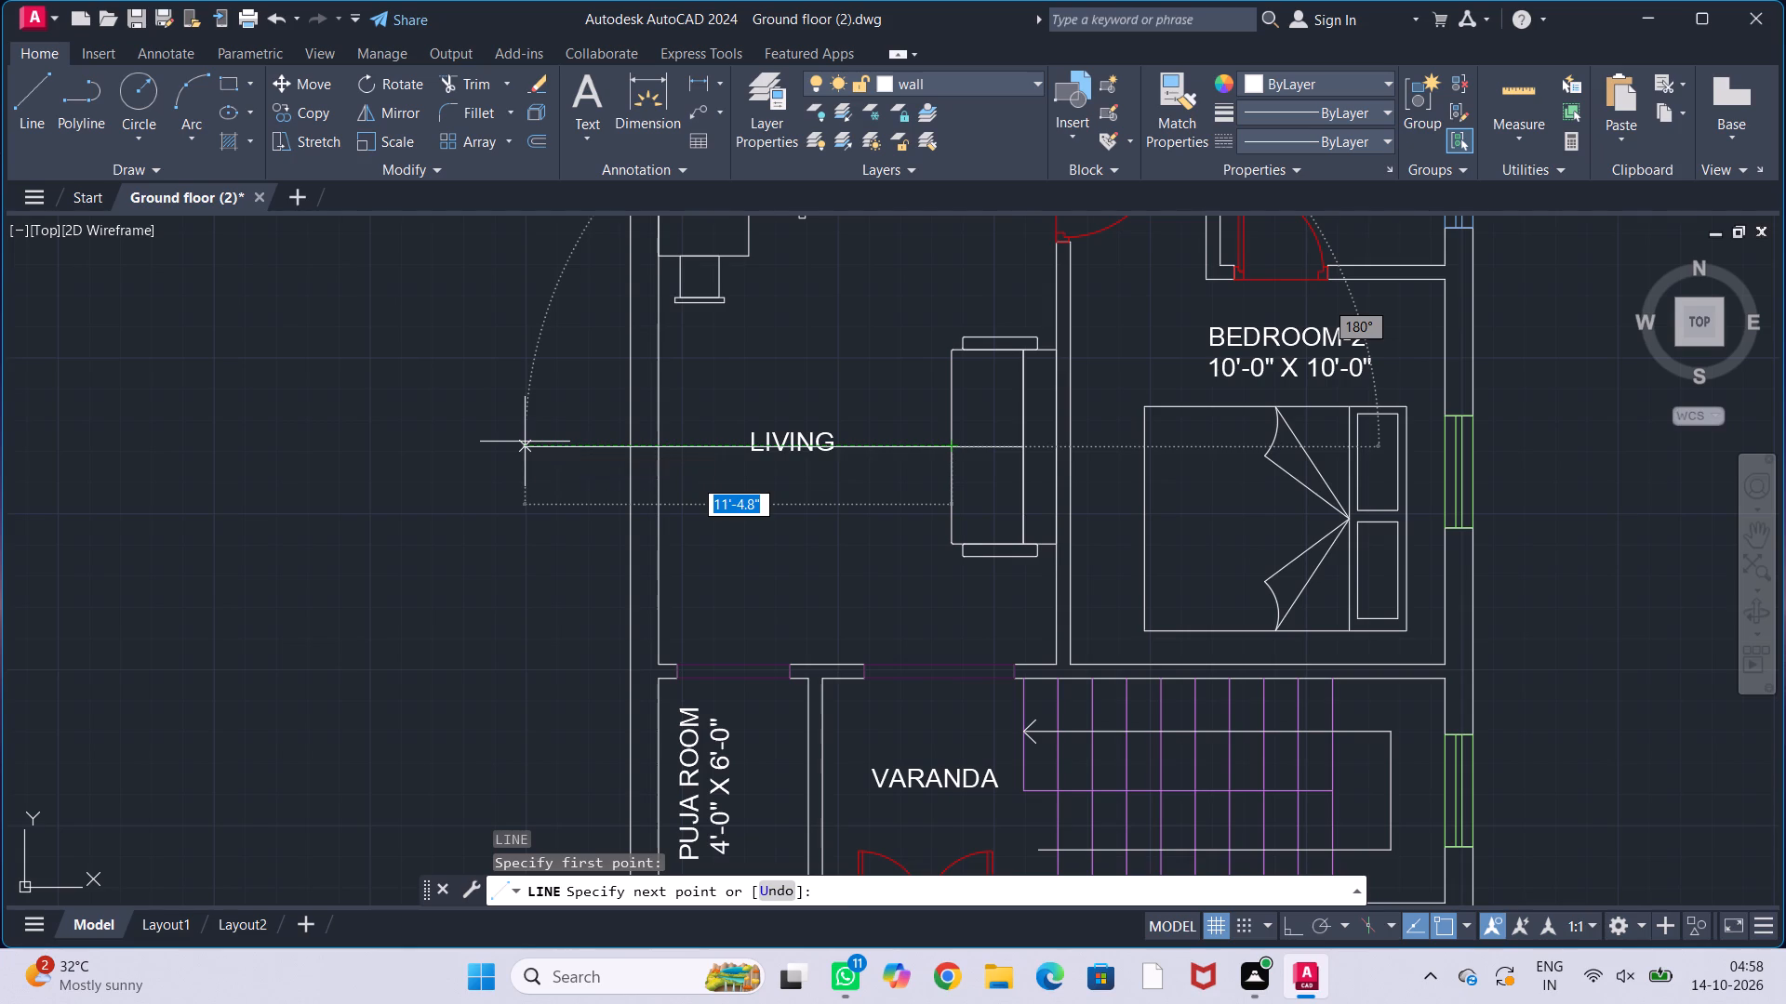
{"action": "left_click", "coordinate": [525, 442]}
{"action": "key", "text": "Escape"}
{"action": "key", "text": "Escape"}
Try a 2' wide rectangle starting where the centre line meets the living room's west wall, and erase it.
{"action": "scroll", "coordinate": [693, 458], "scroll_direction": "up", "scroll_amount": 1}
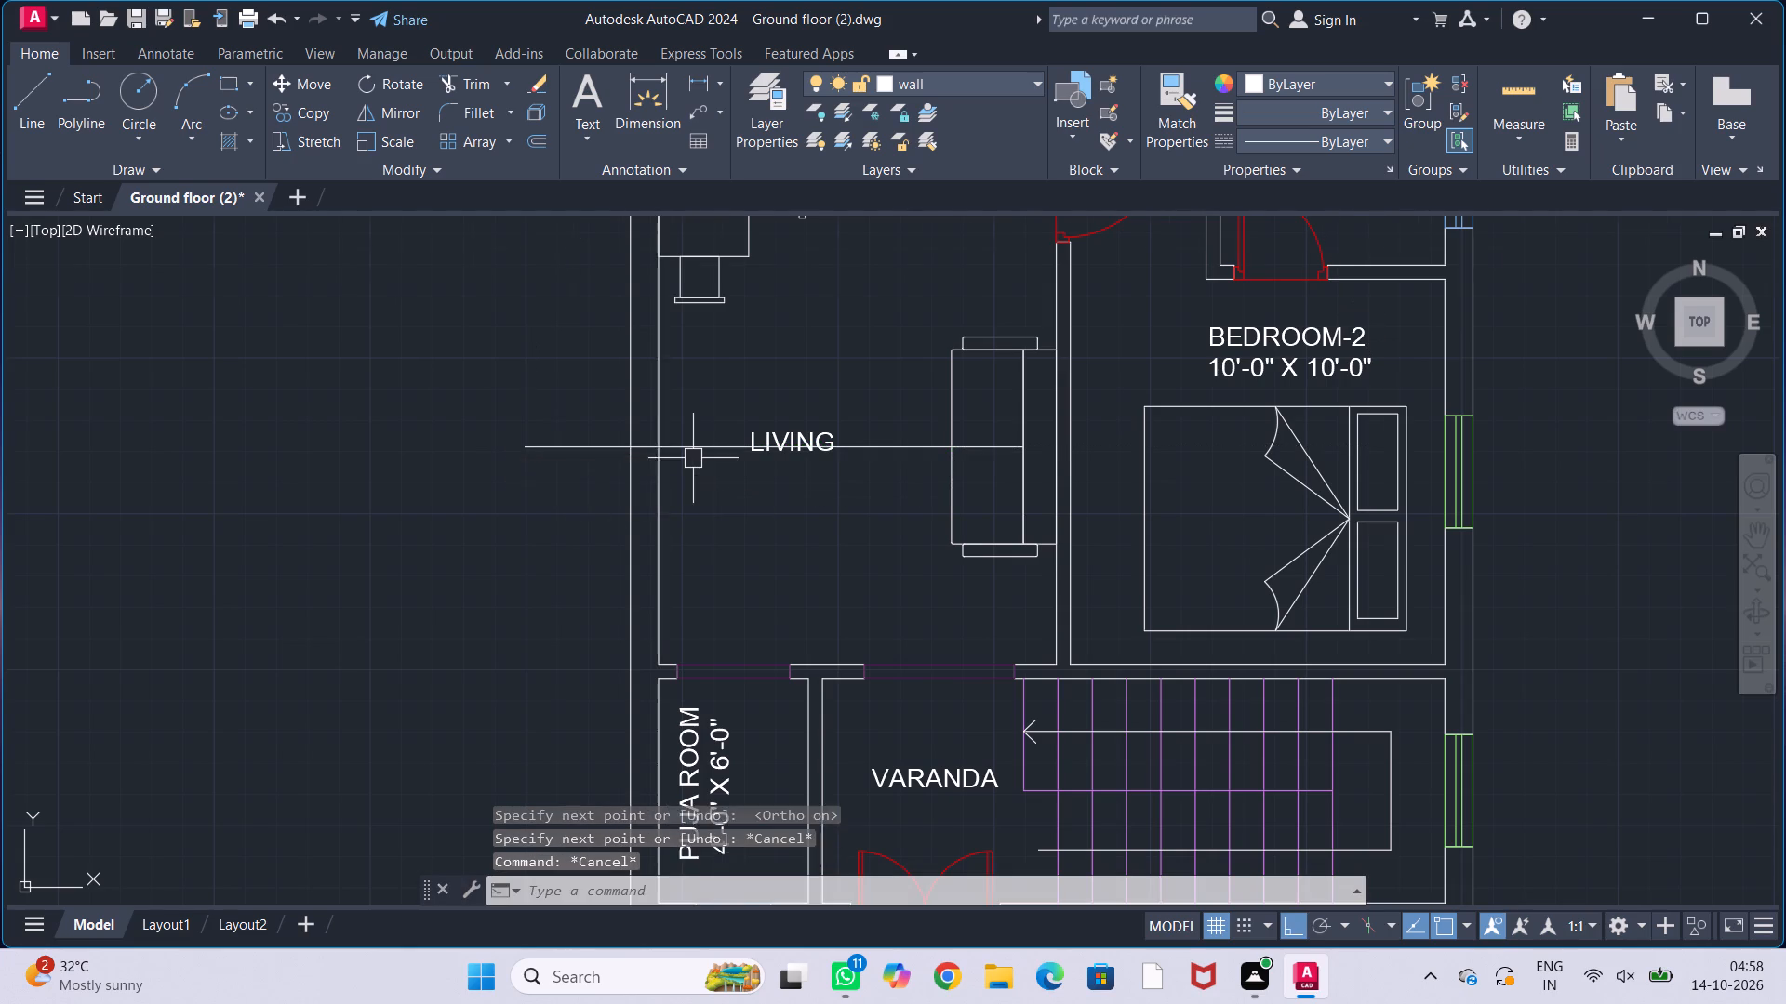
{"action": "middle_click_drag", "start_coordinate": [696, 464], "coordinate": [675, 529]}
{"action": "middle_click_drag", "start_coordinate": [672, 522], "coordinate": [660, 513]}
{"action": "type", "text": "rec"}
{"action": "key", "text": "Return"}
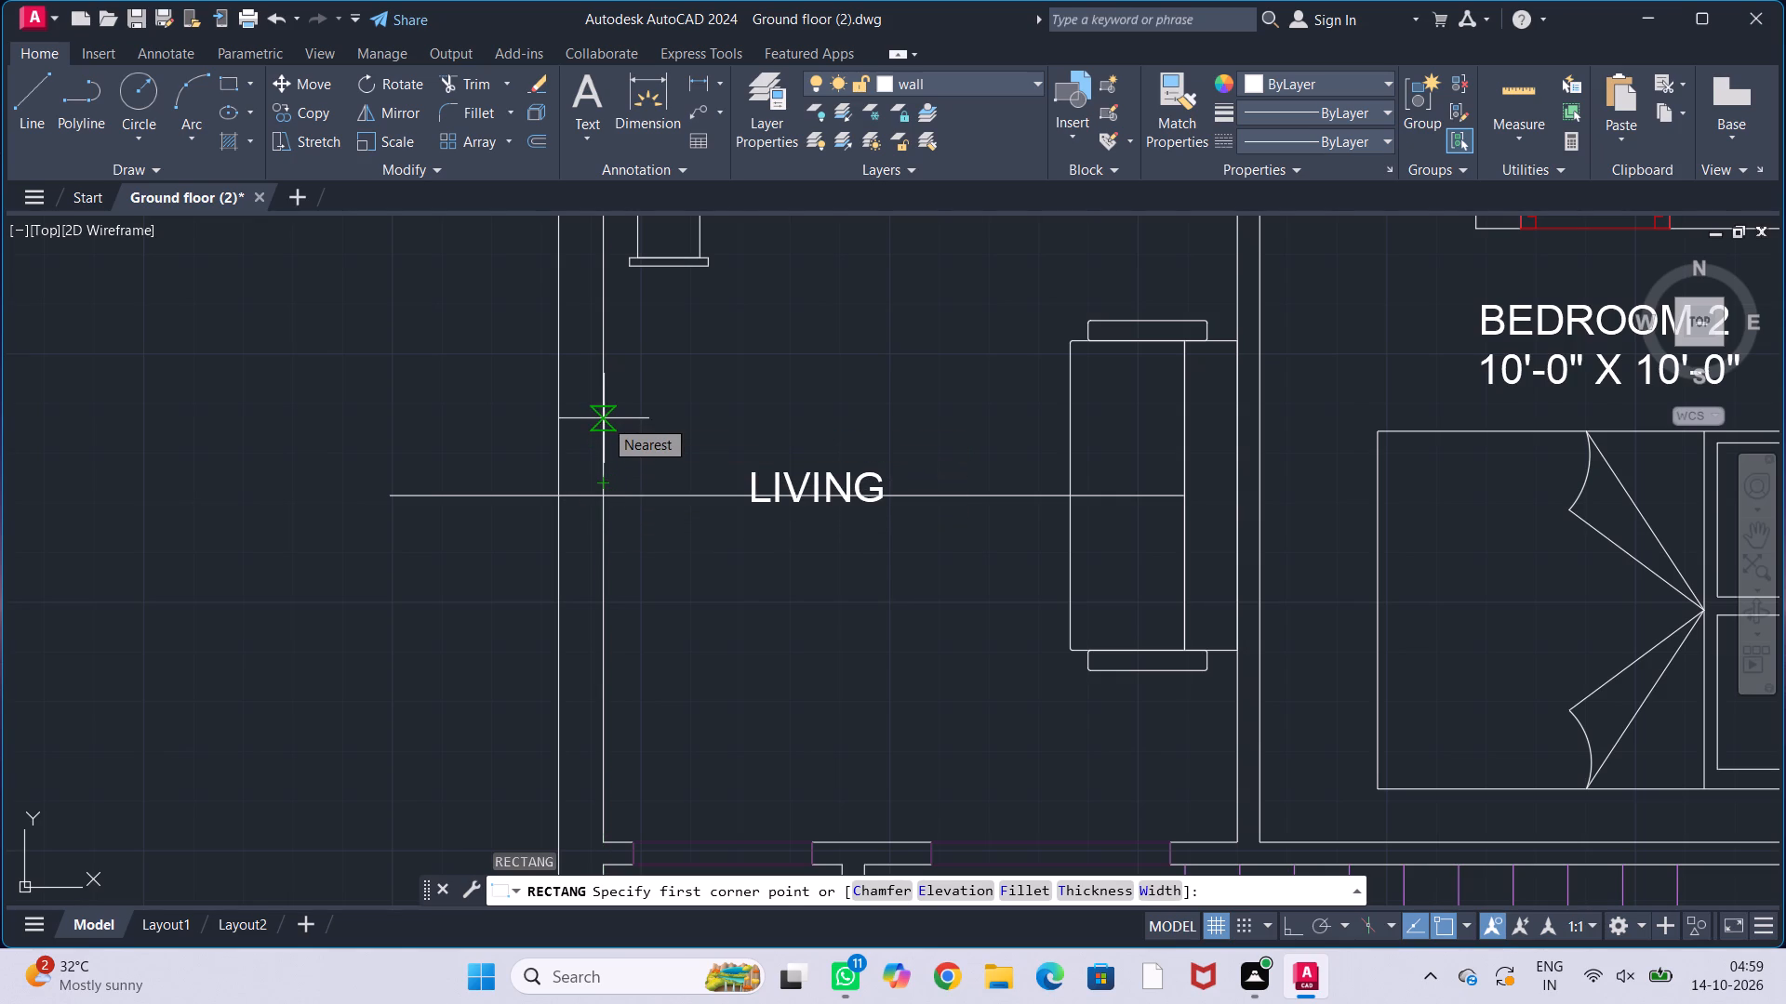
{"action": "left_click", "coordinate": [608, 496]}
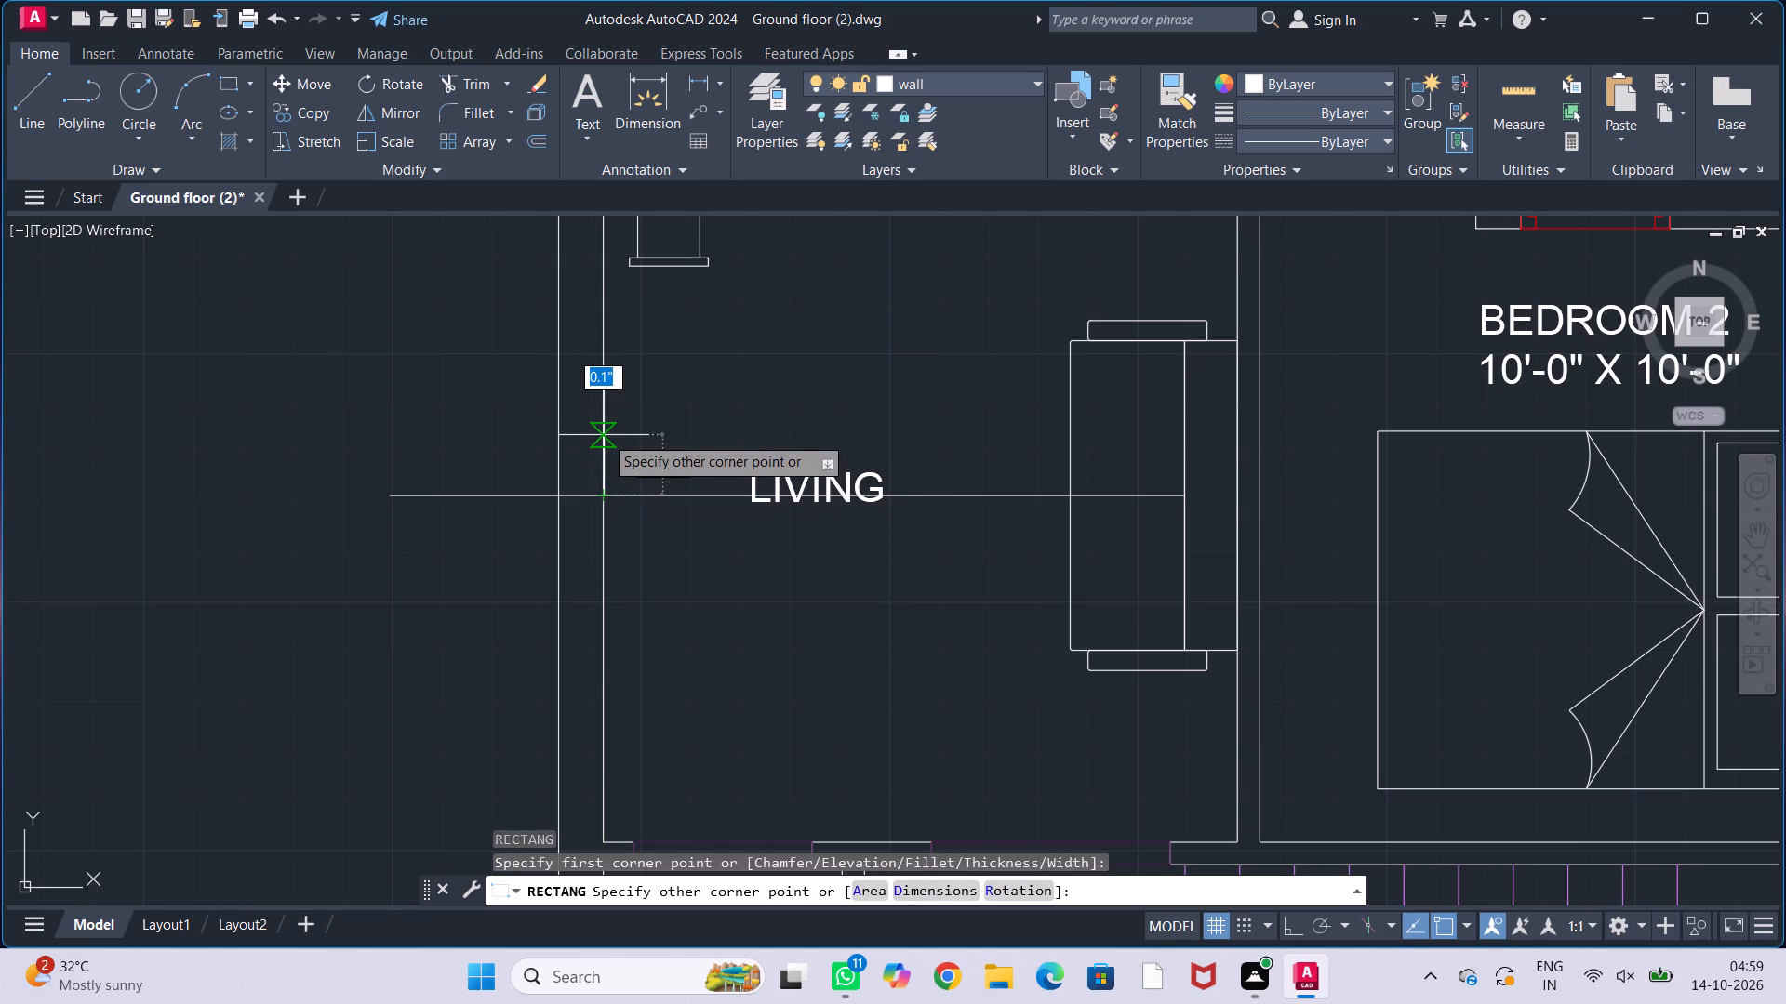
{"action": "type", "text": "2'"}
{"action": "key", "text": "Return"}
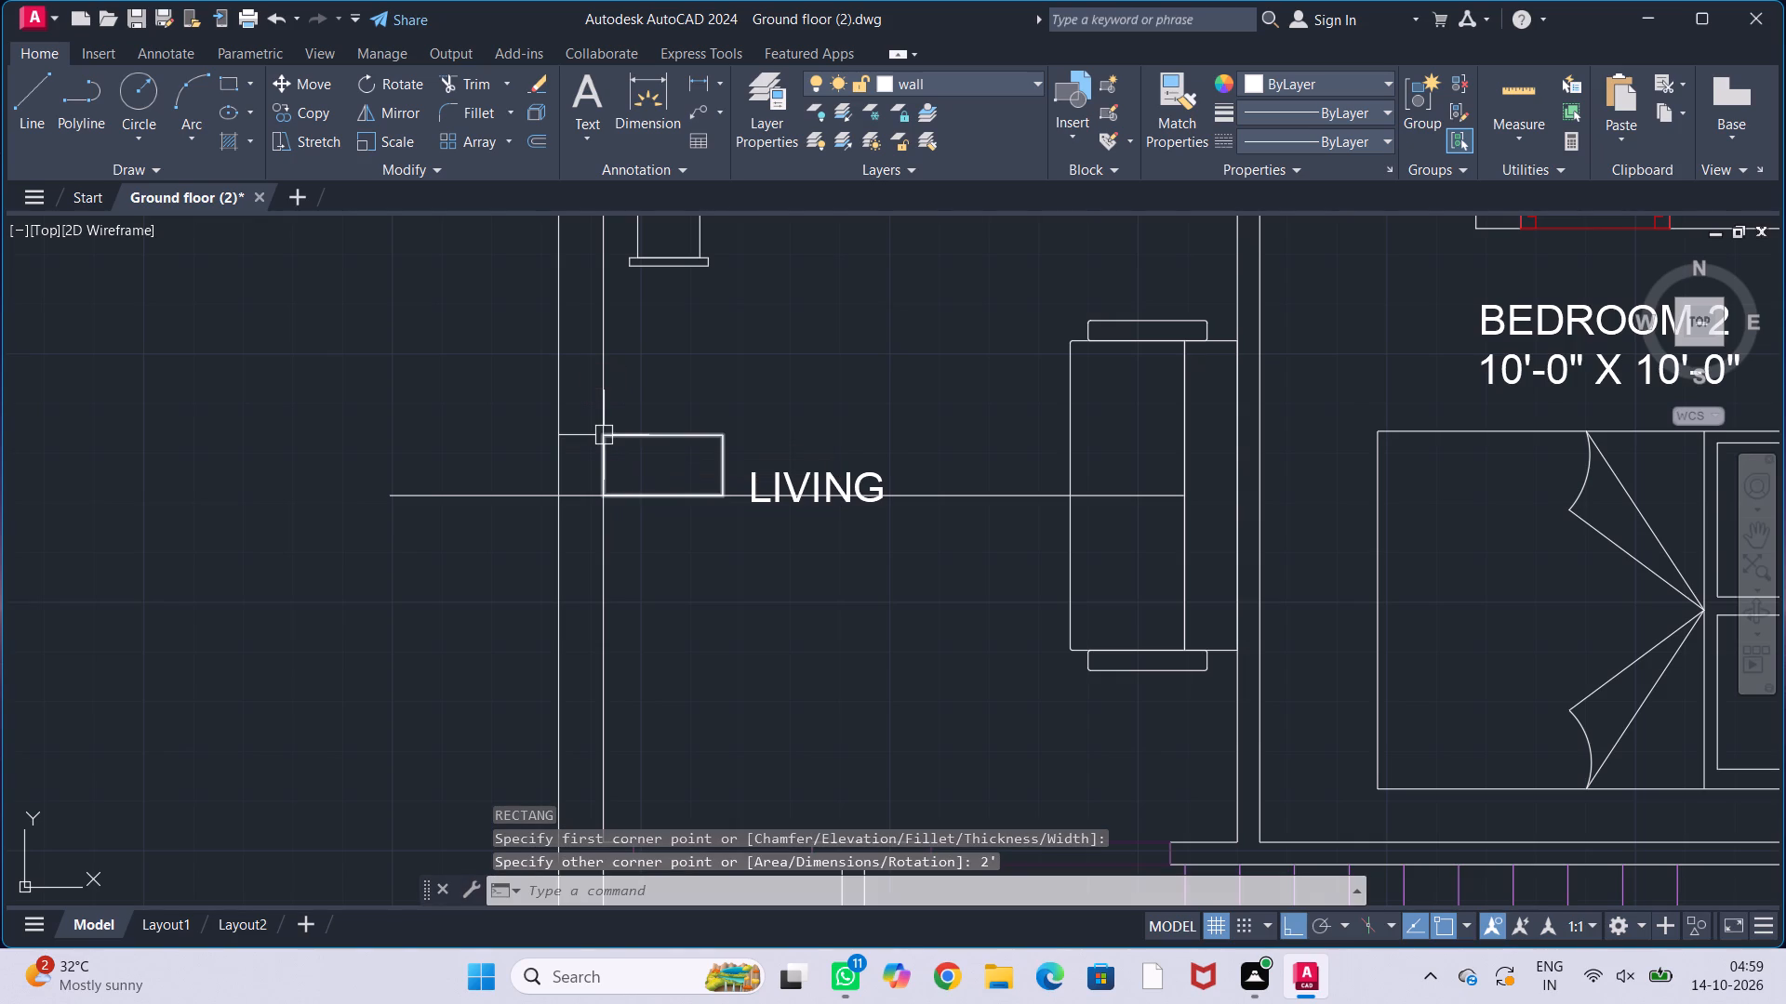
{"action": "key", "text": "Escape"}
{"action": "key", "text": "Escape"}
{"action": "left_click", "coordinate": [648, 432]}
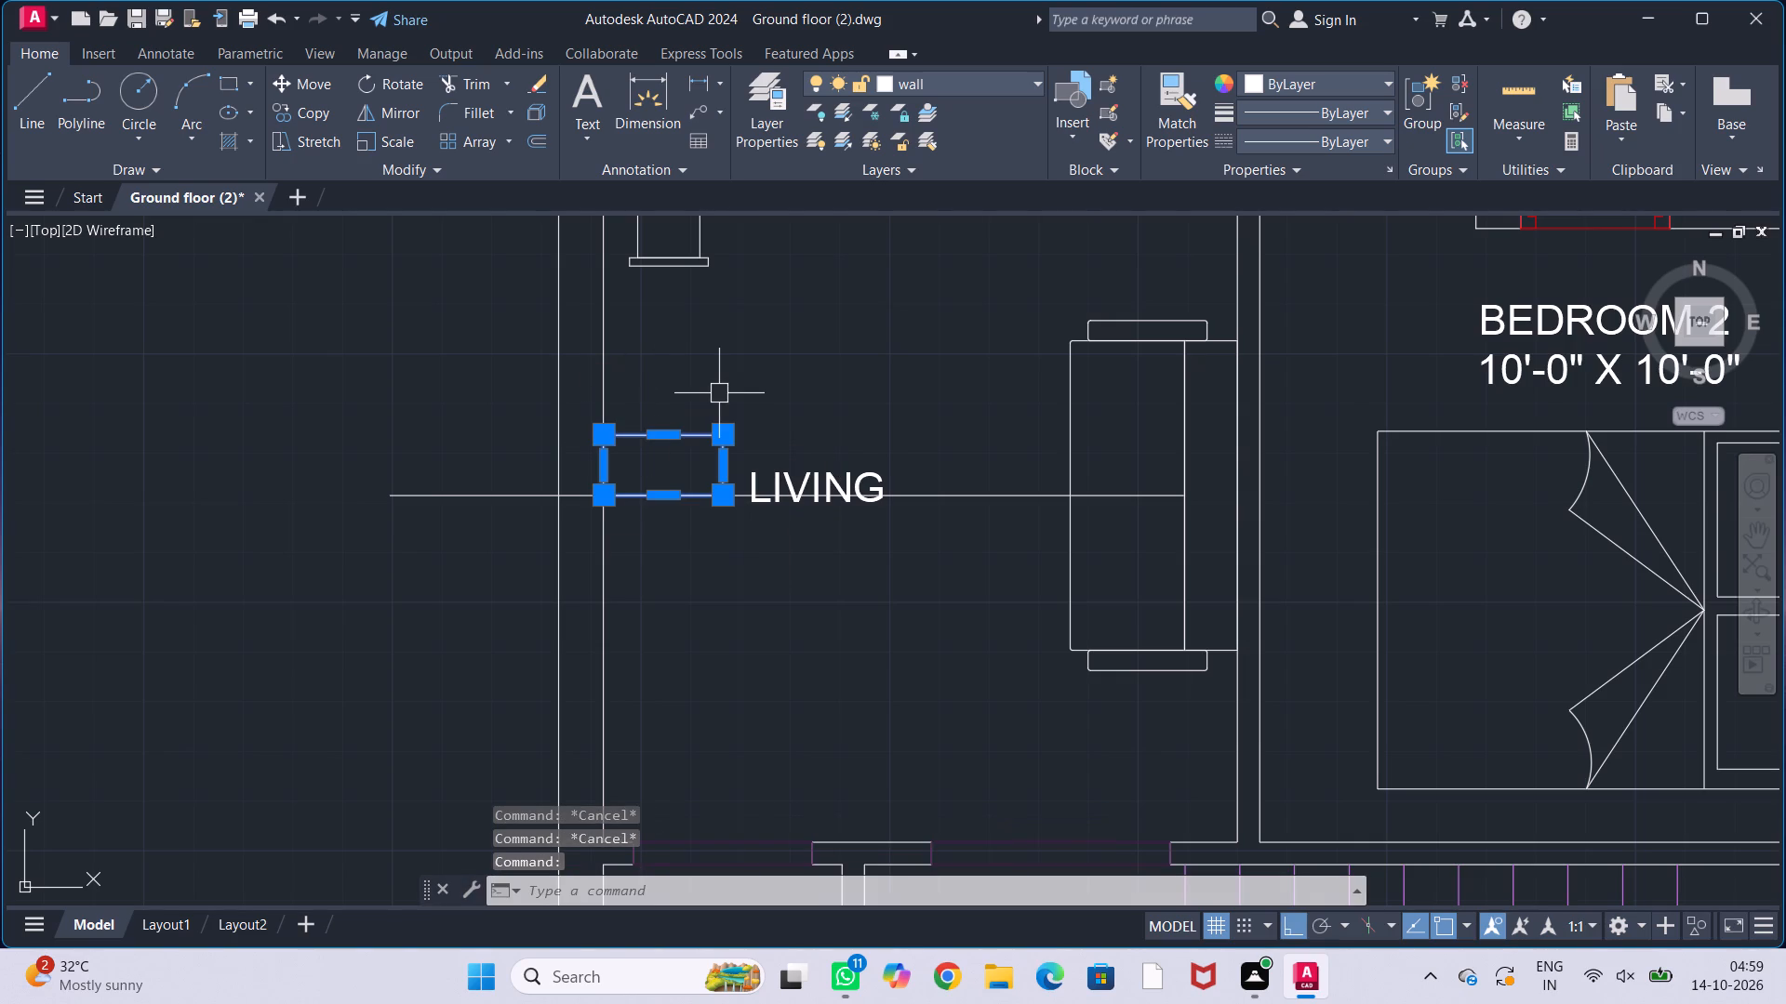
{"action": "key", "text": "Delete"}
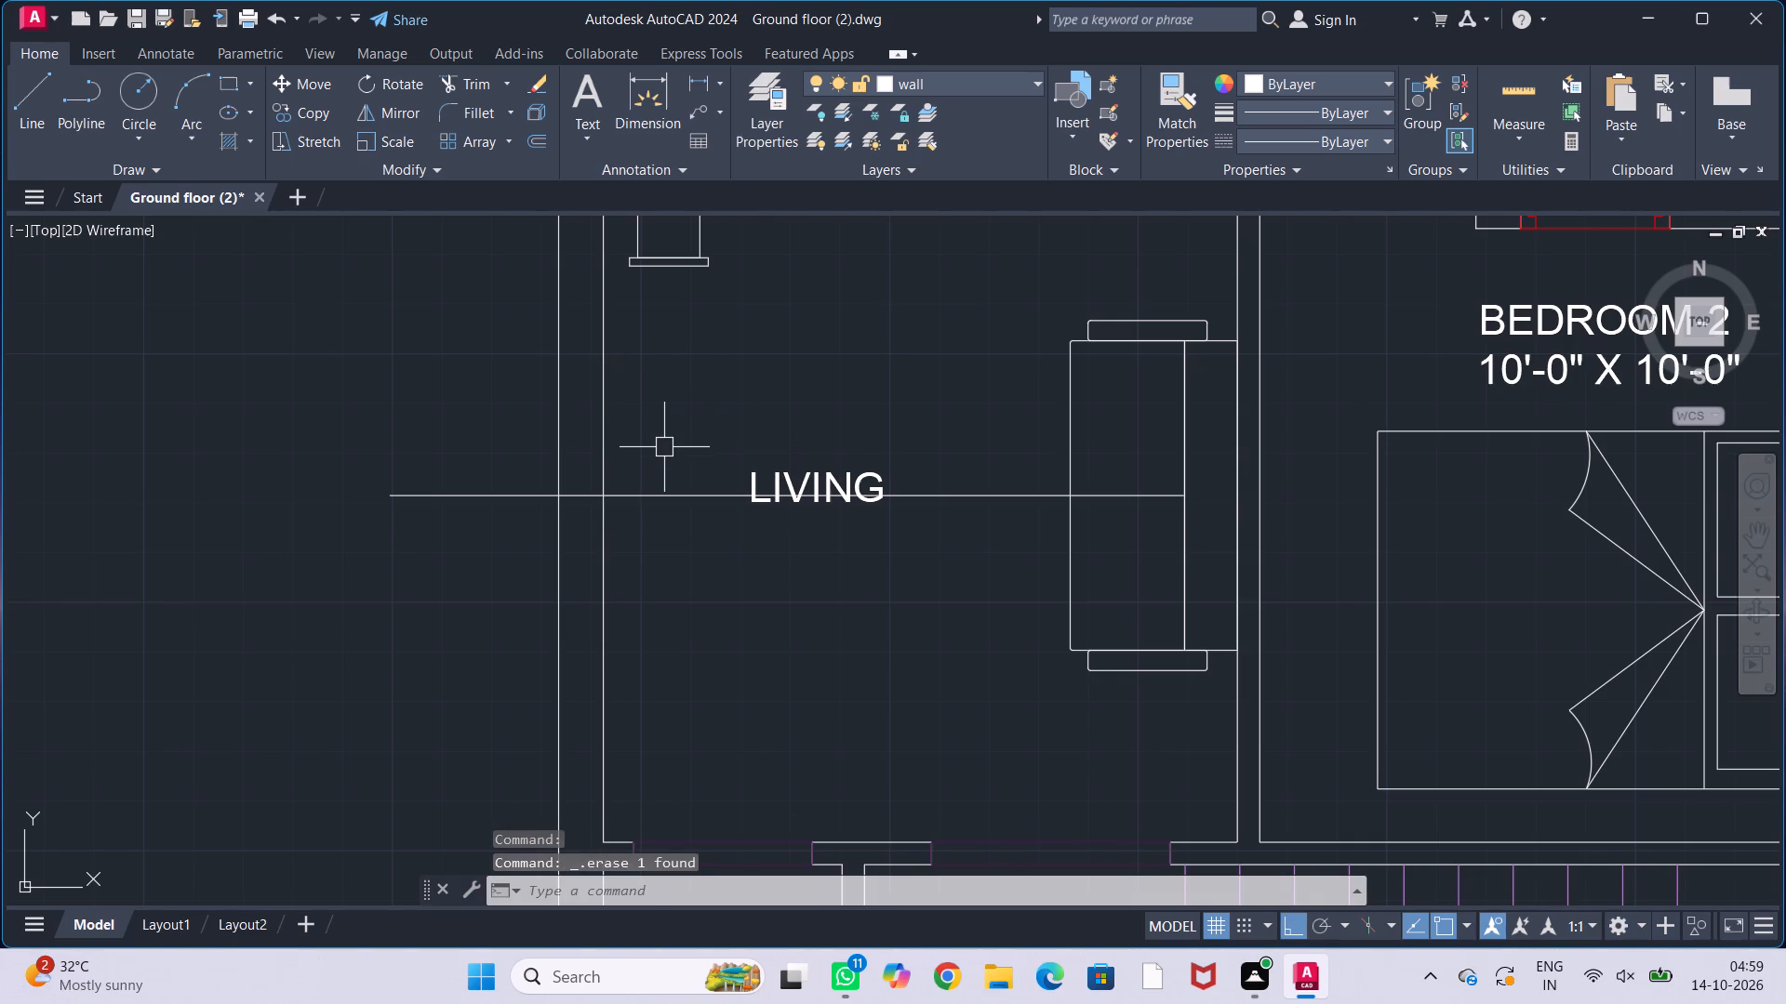
Draw a rectangle 2' wide and about 2'-10" high in the empty space outside the living room's west wall.
{"action": "type", "text": "rec"}
{"action": "key", "text": "Return"}
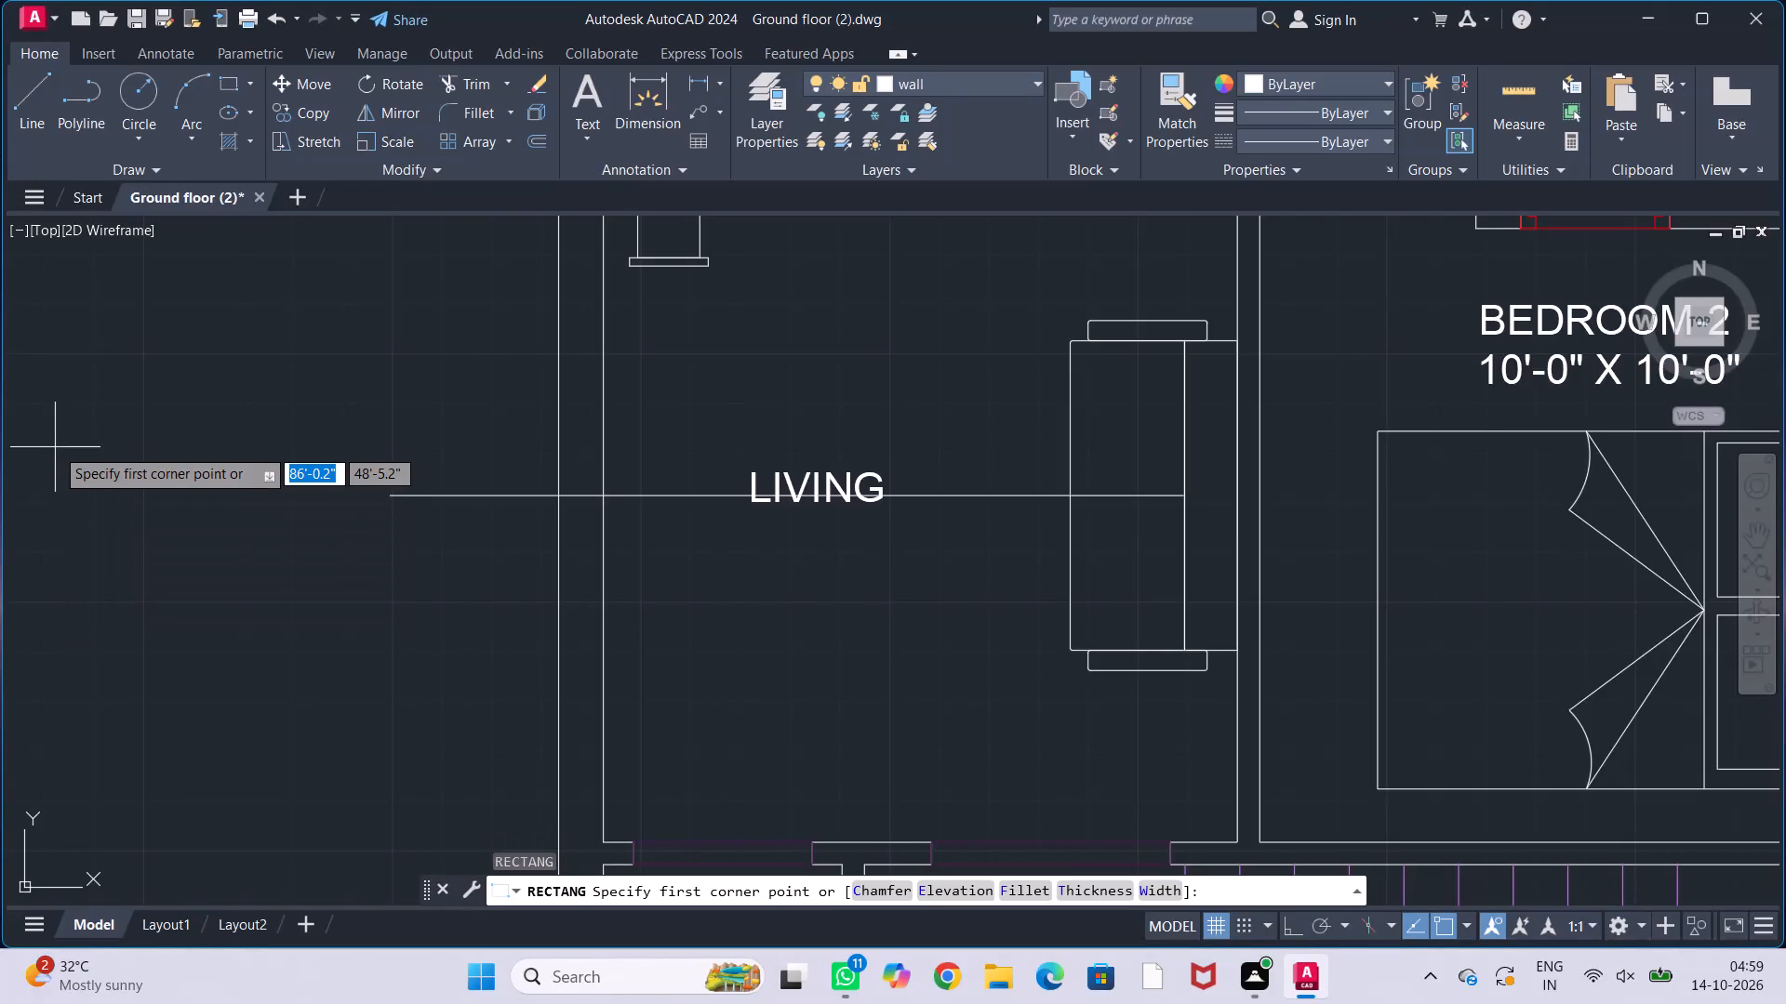
{"action": "left_click", "coordinate": [193, 350]}
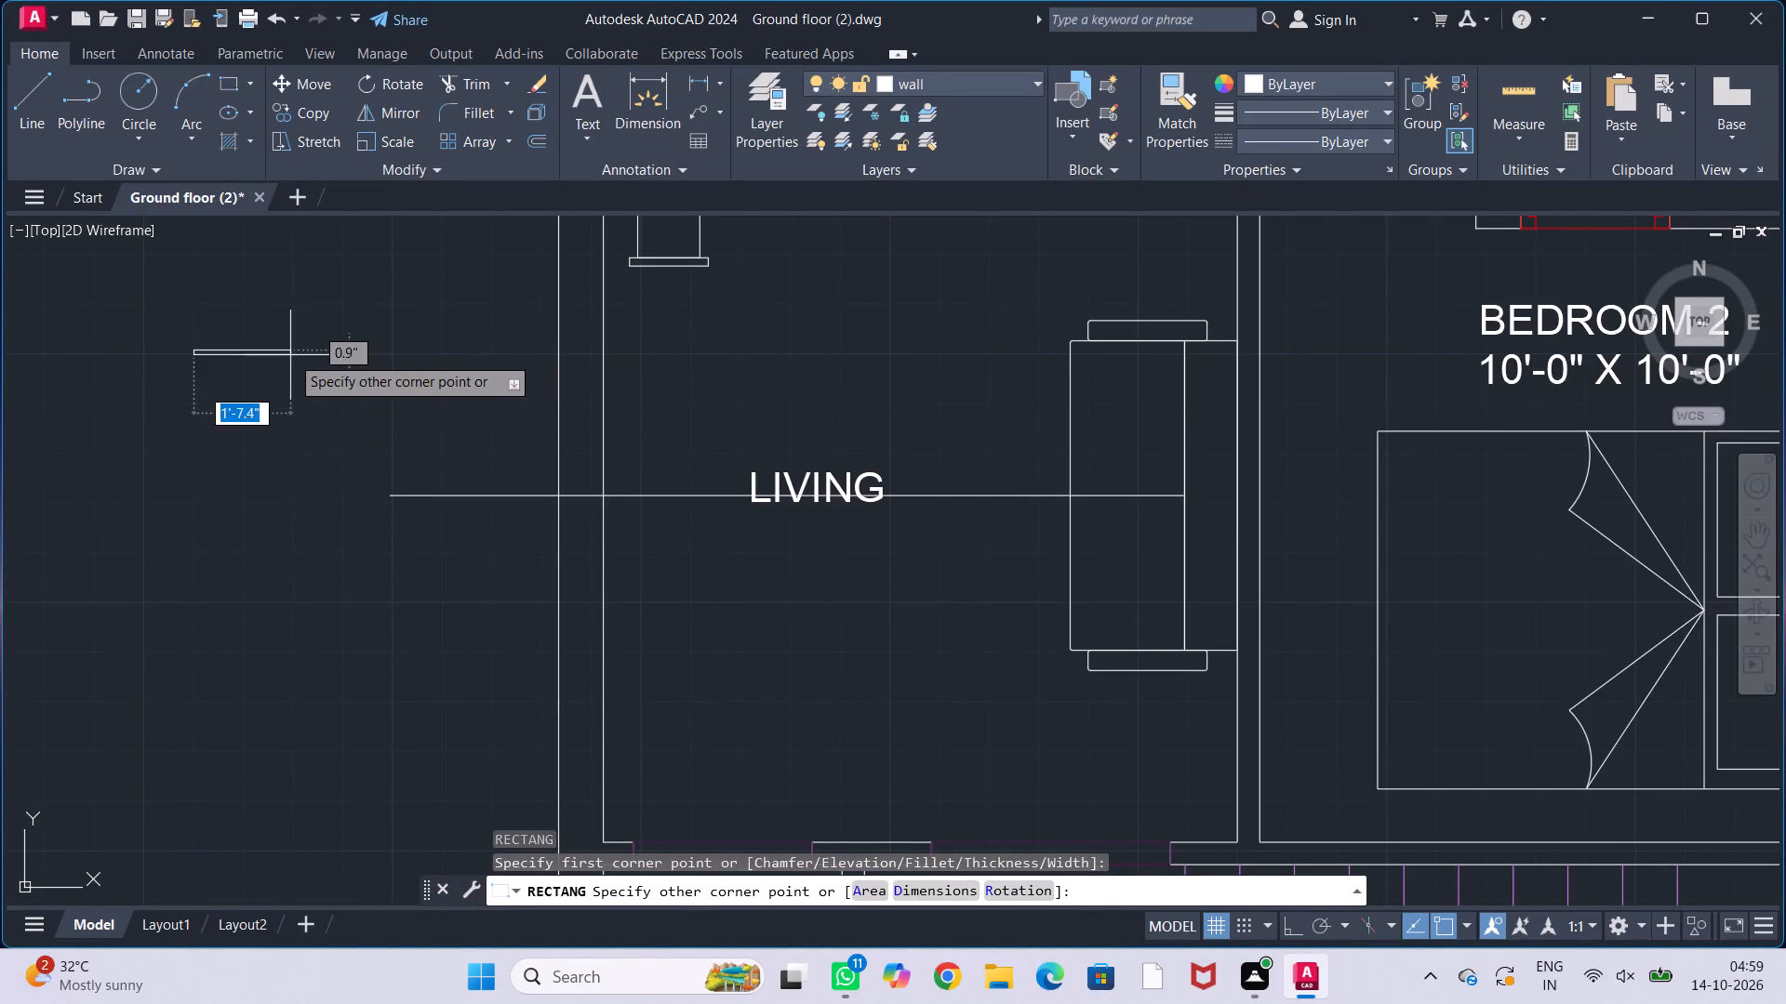
{"action": "type", "text": "2'"}
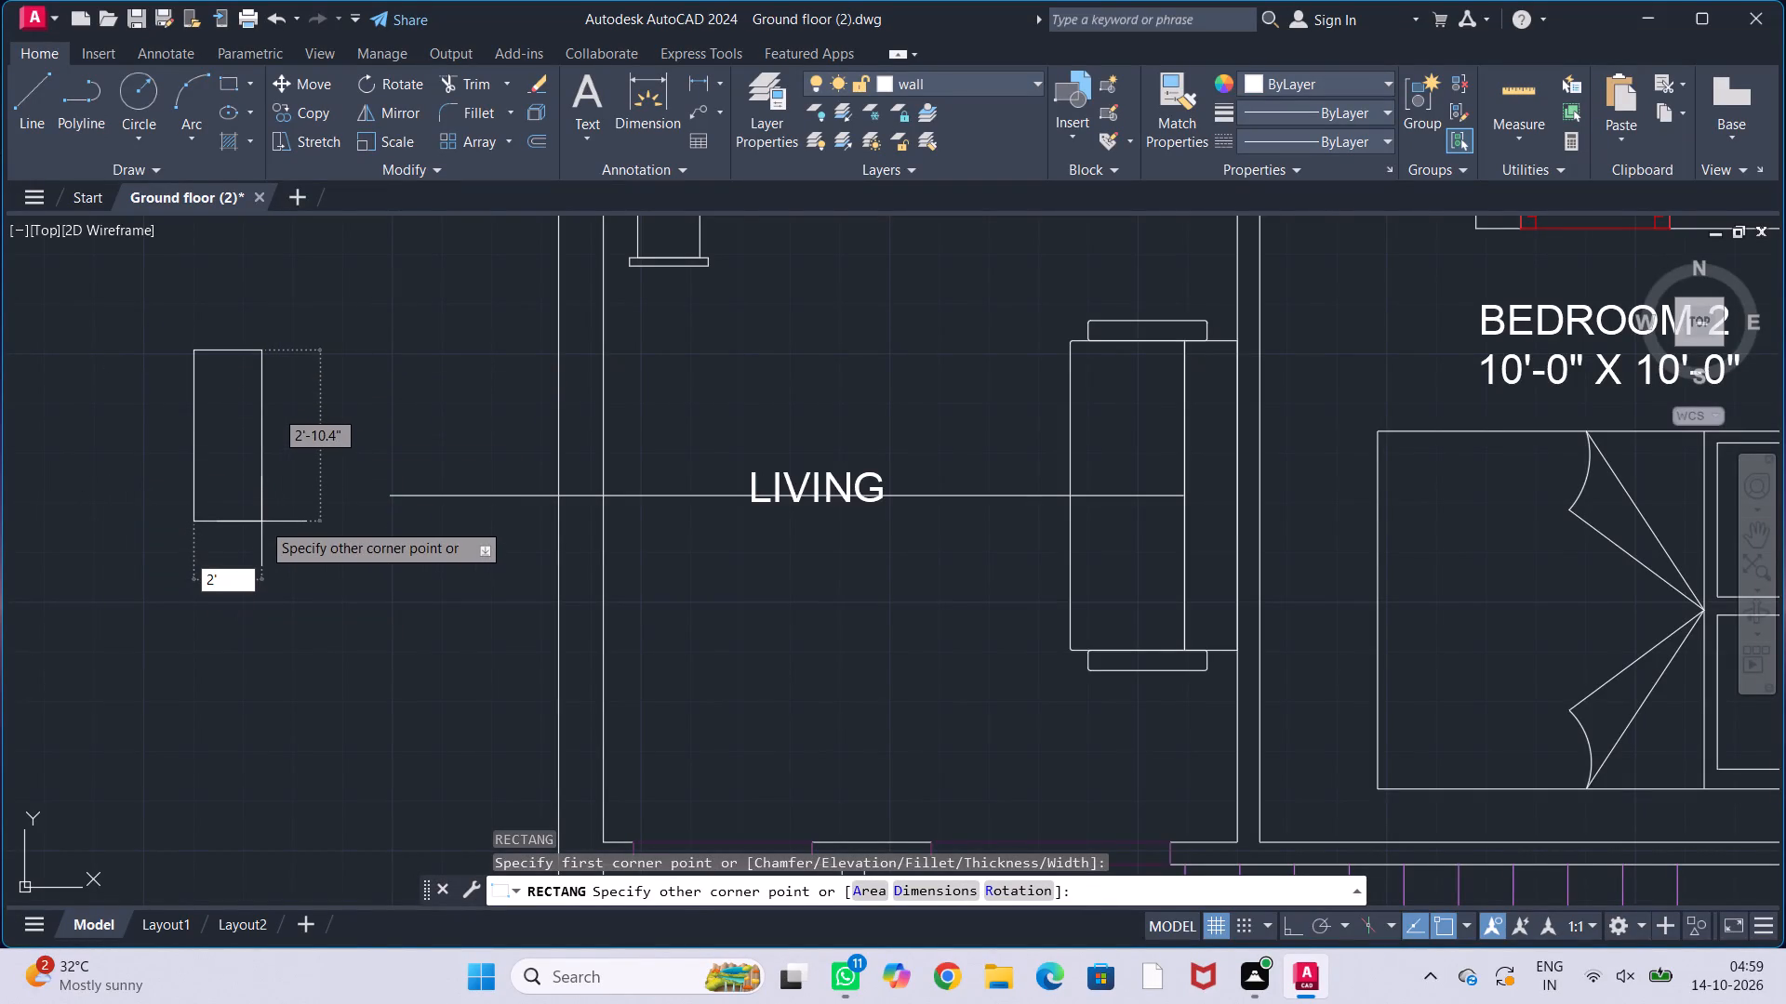
{"action": "key", "text": "Return"}
{"action": "type", "text": "4'"}
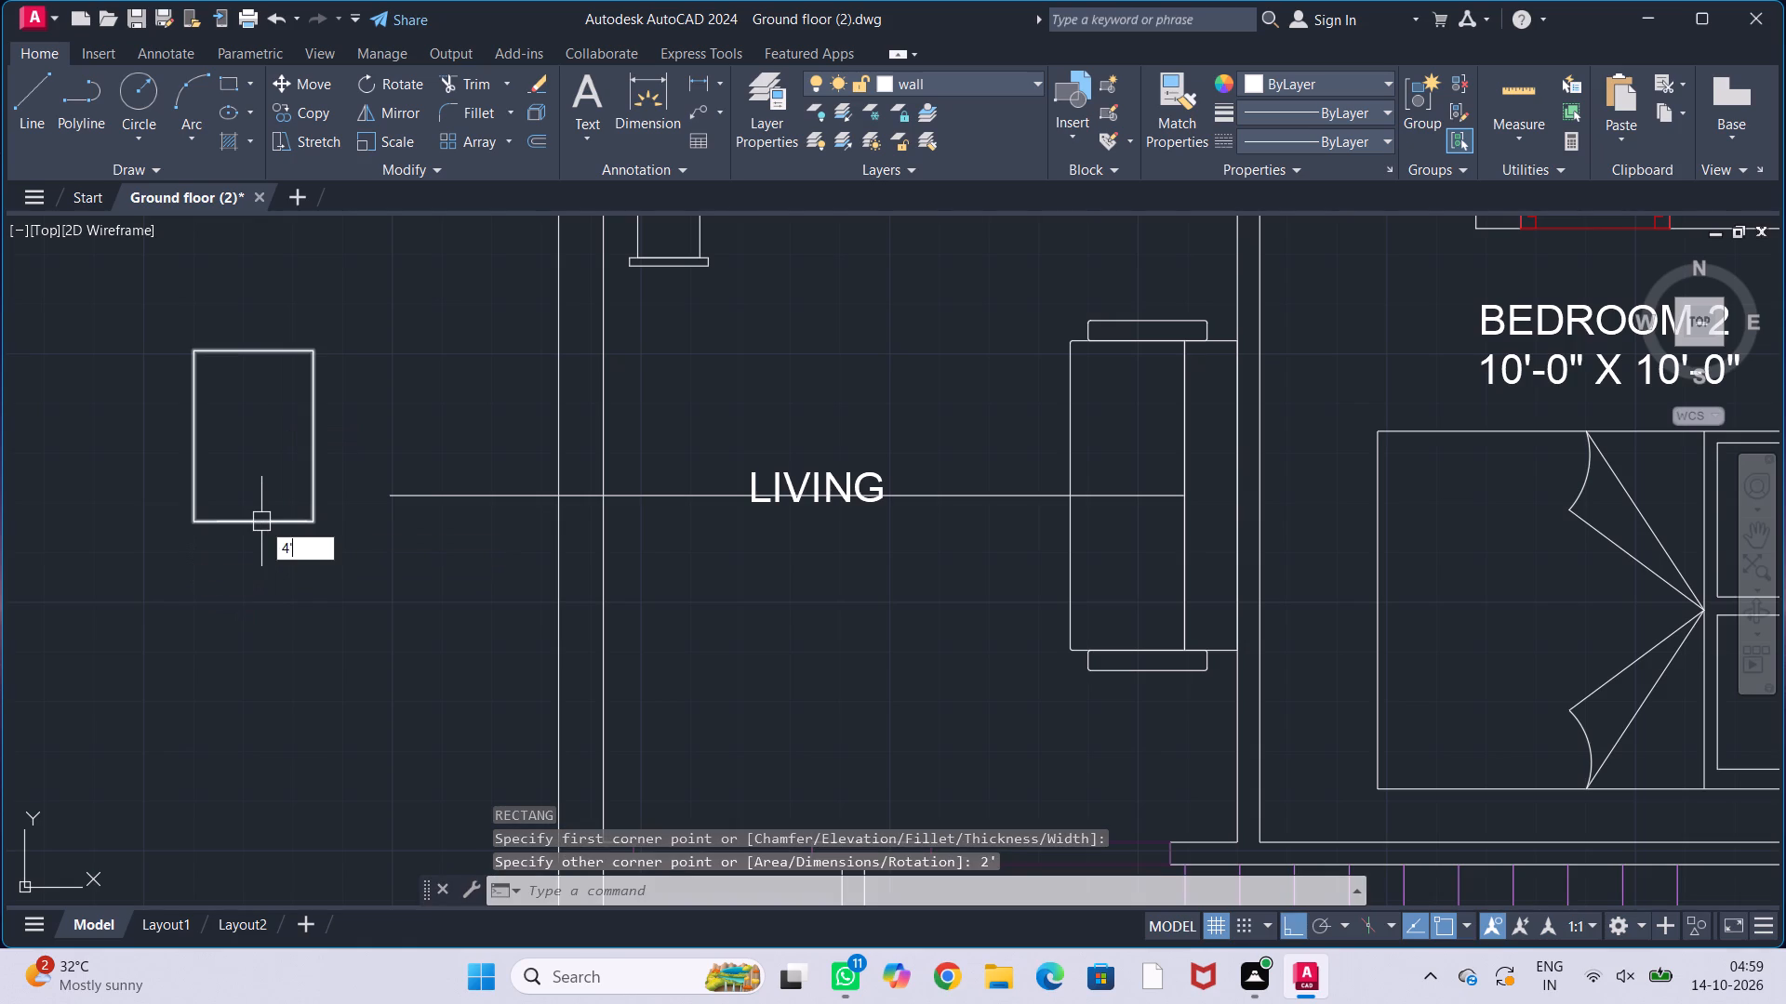
{"action": "key", "text": "Return"}
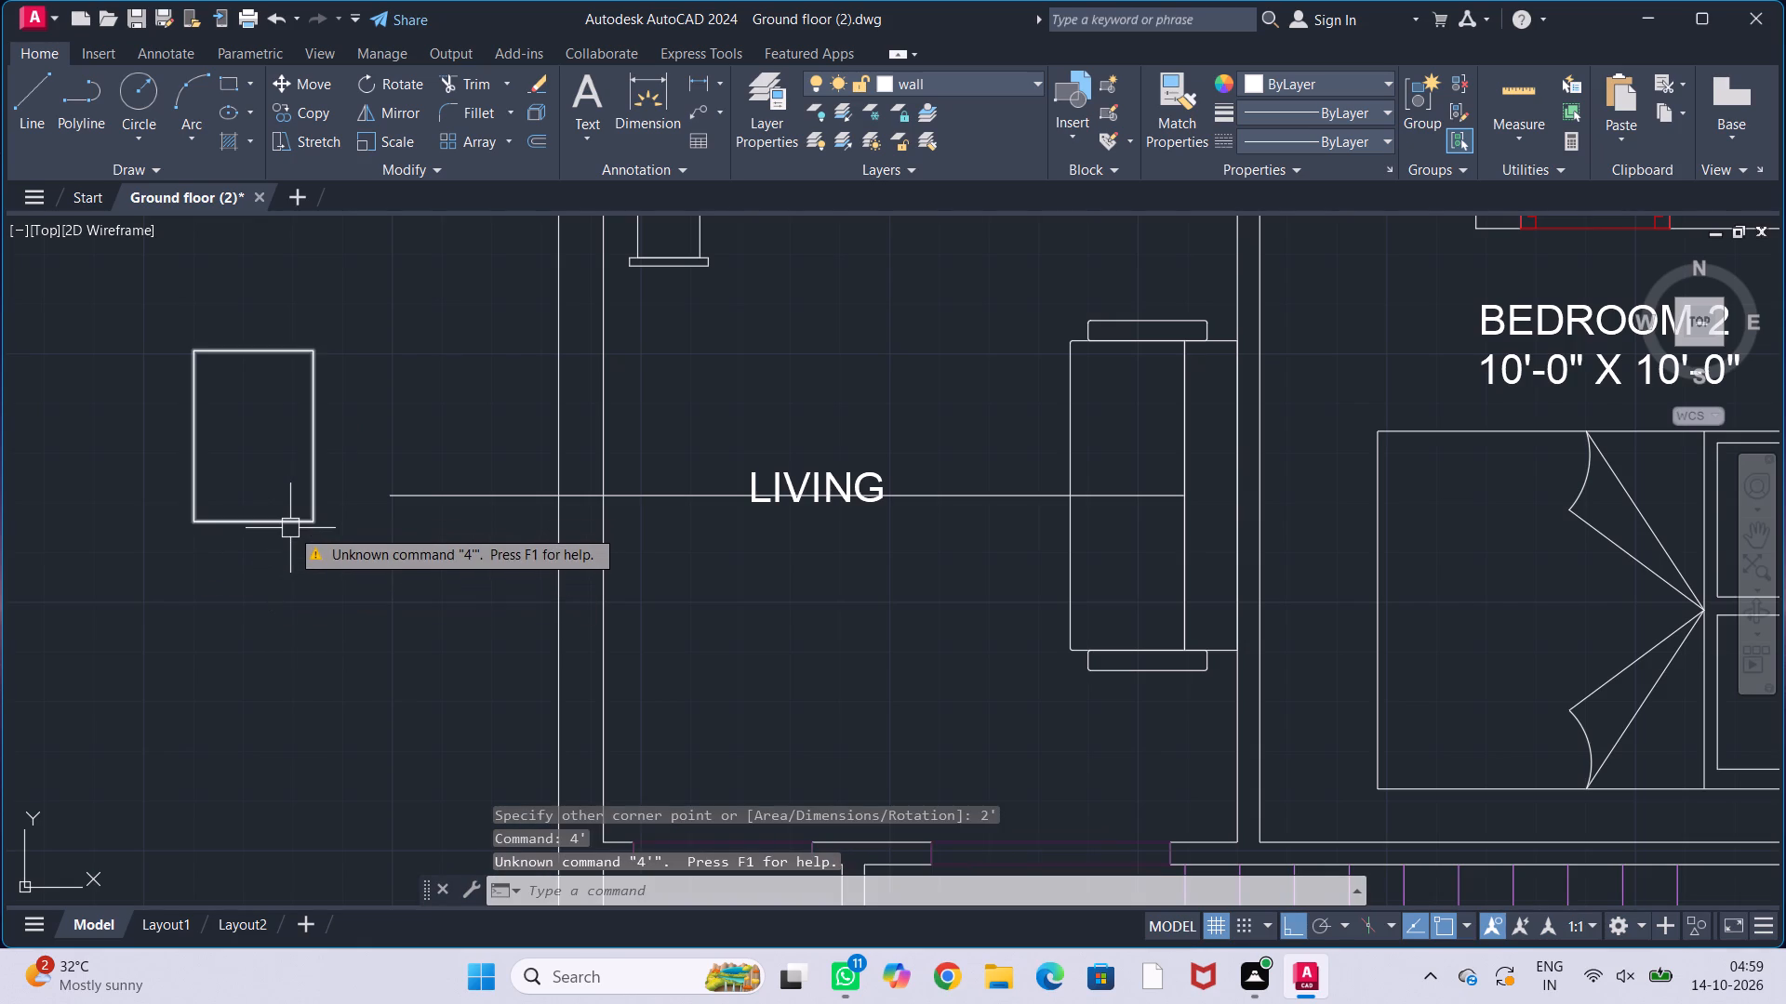
Make the rectangle 1'-6" wide by stretching its right edge 1' inward and 6" back outward.
{"action": "left_click", "coordinate": [263, 526]}
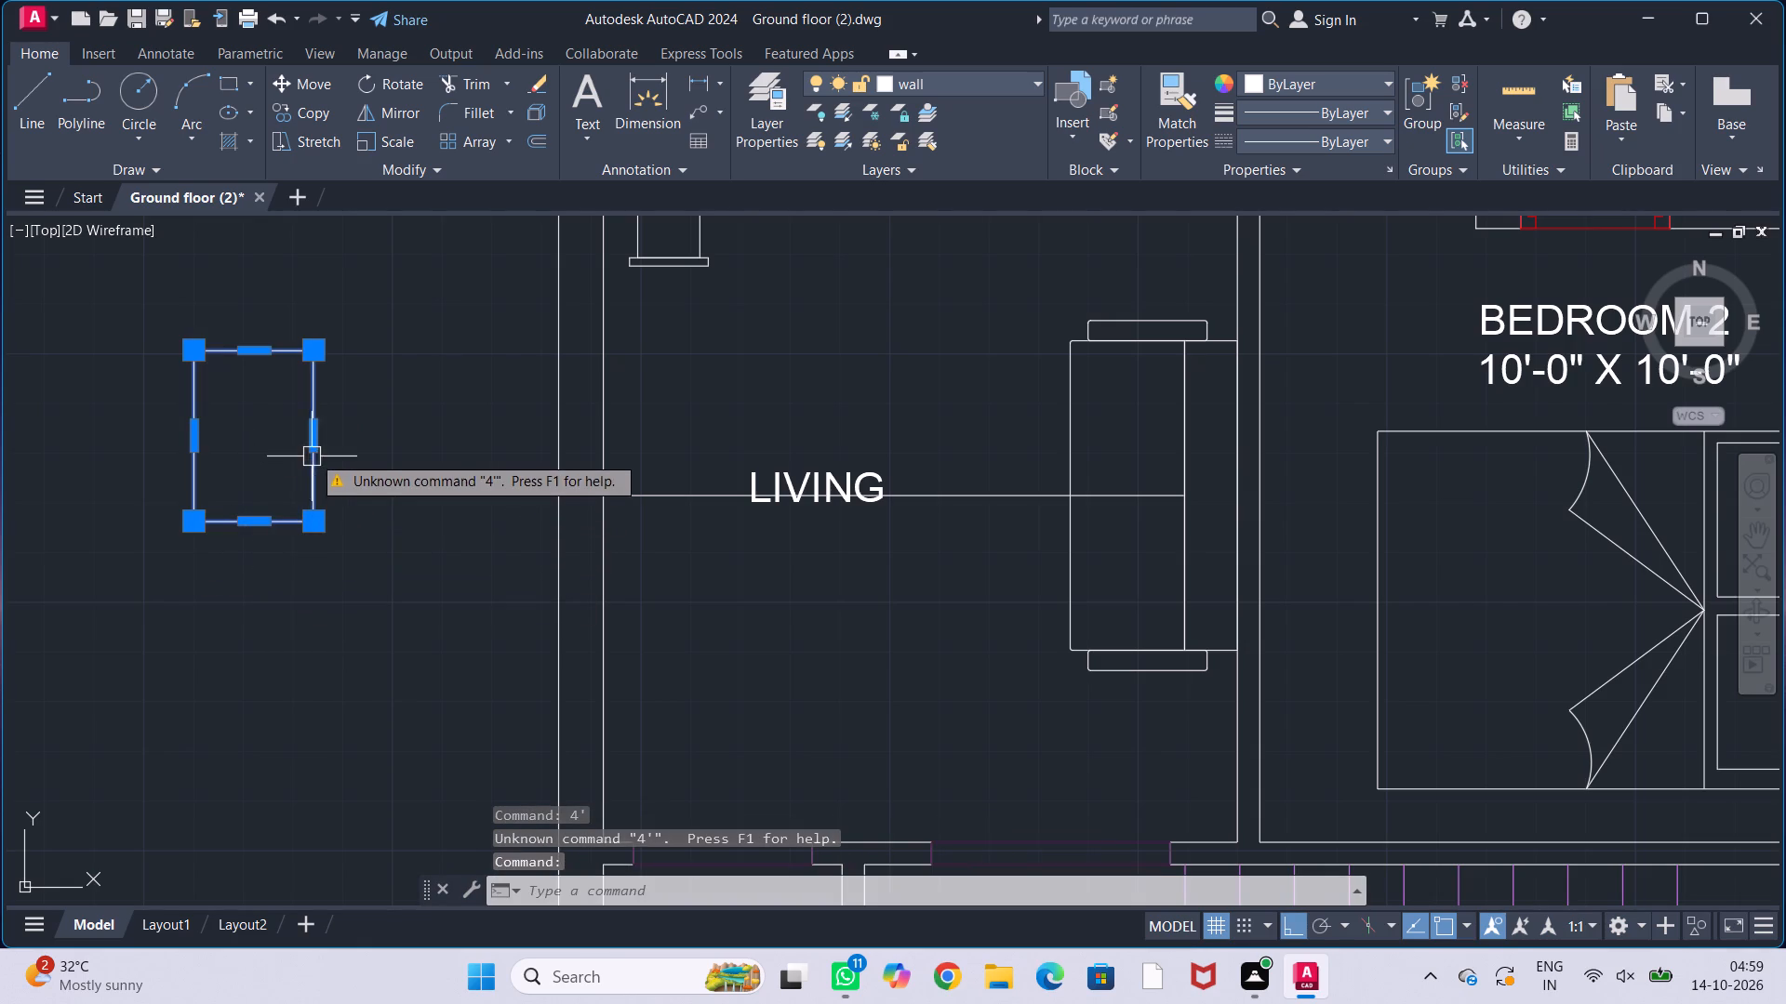
{"action": "left_click", "coordinate": [313, 443]}
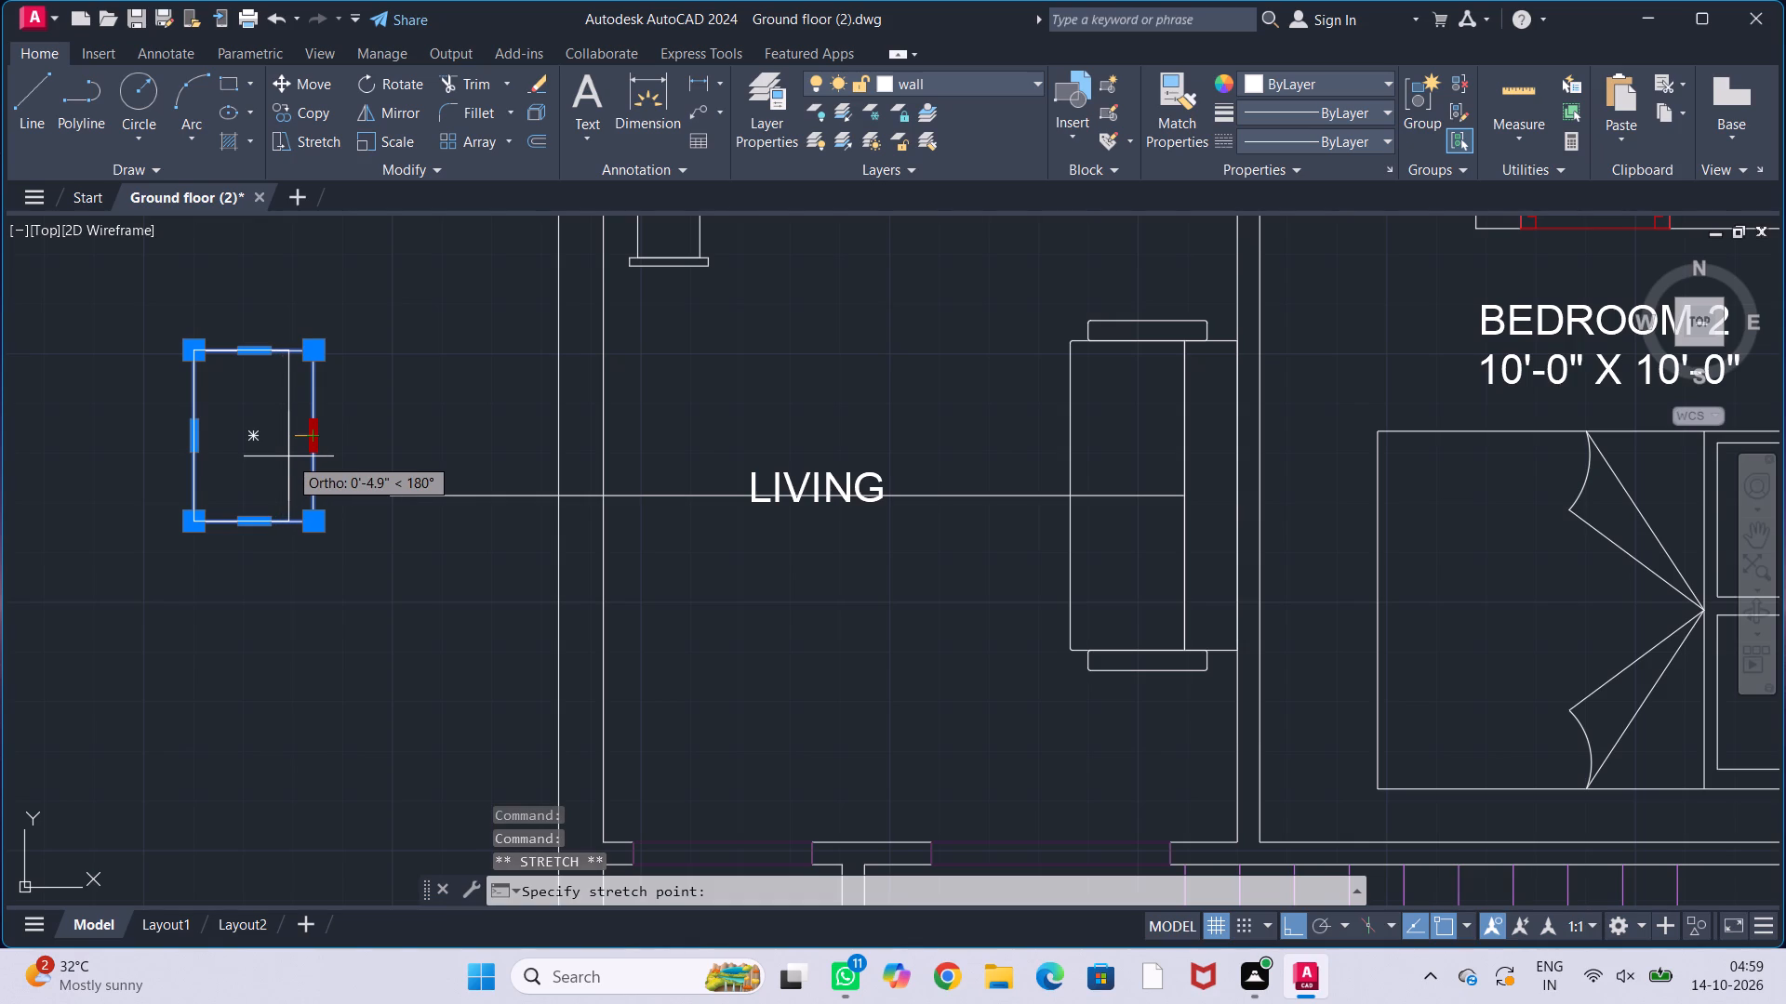
{"action": "type", "text": "1'"}
{"action": "key", "text": "Return"}
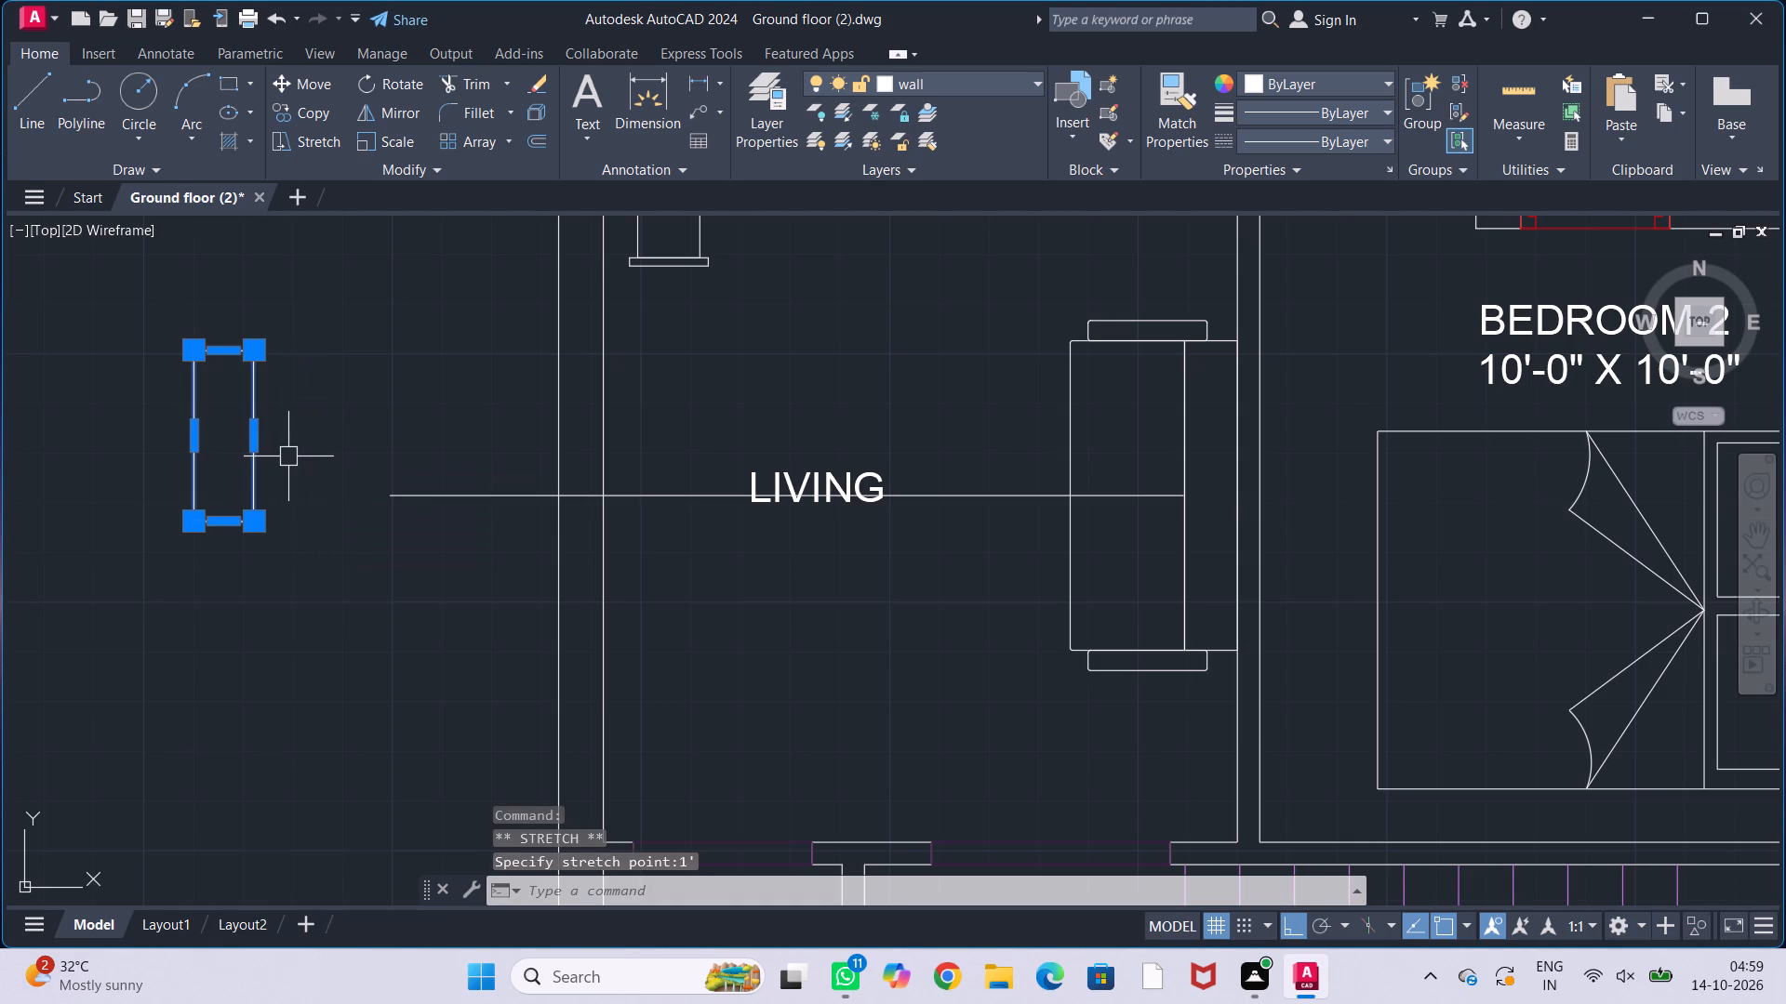
{"action": "left_click", "coordinate": [262, 440]}
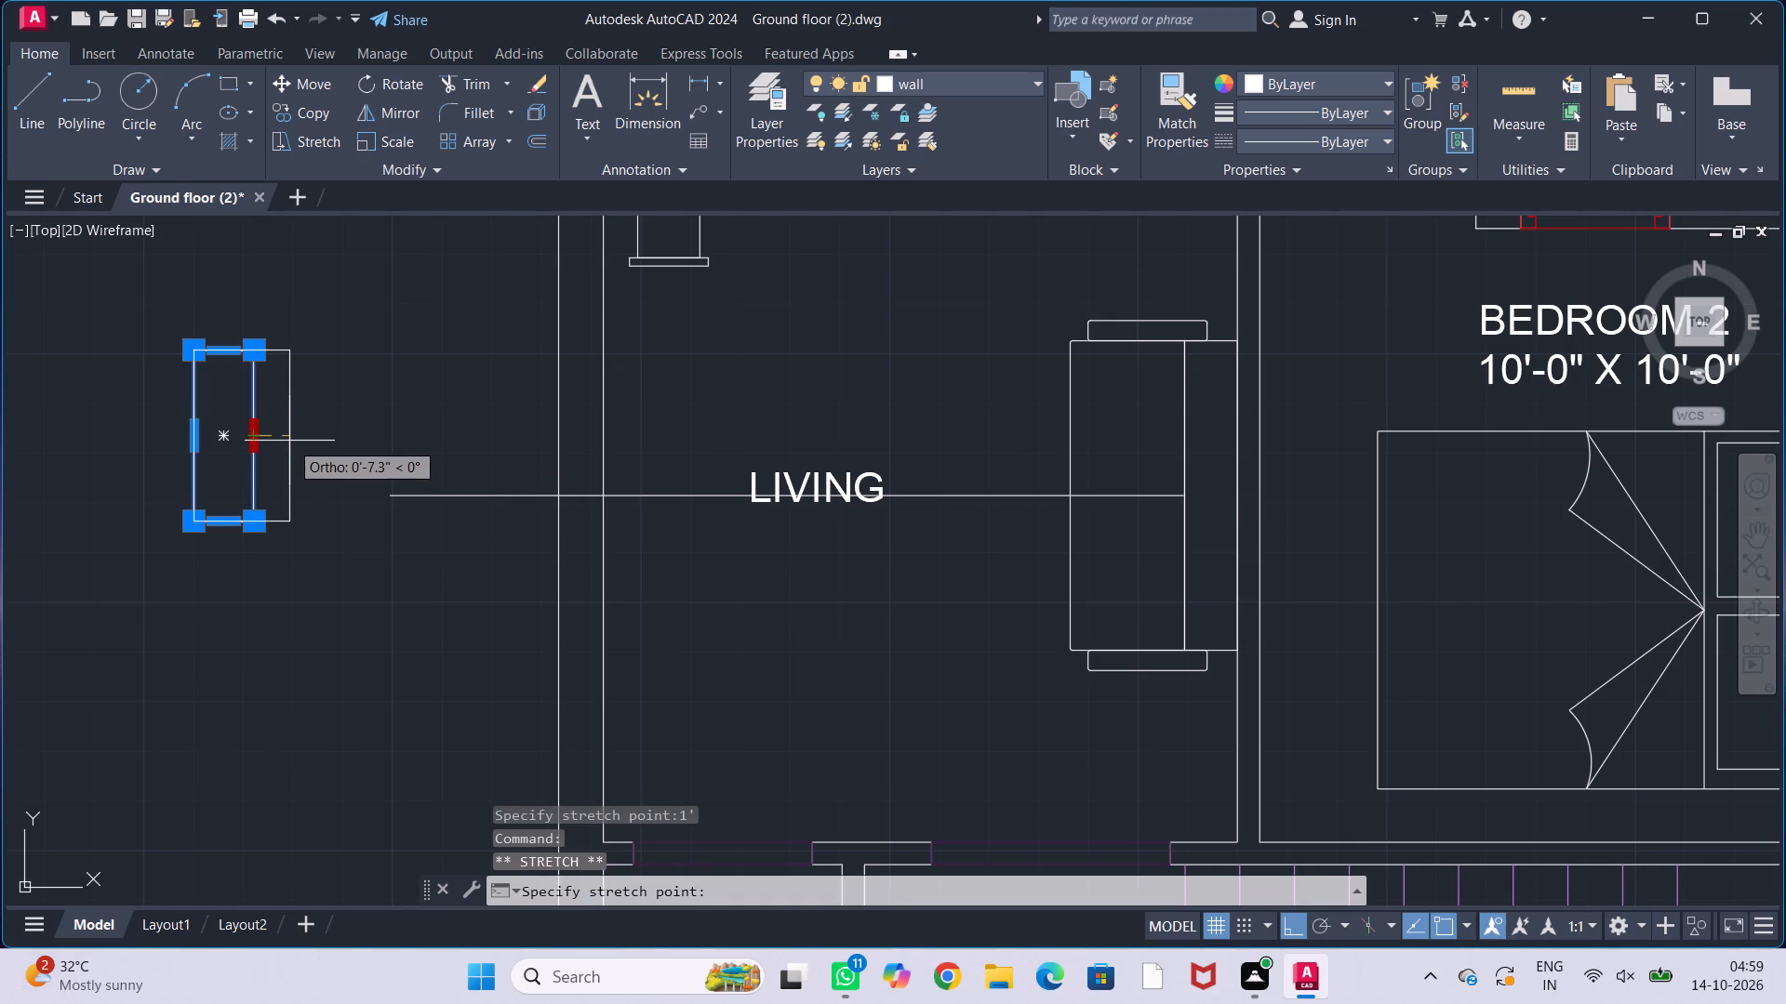
{"action": "type", "text": "6\""}
{"action": "key", "text": "Return"}
{"action": "key", "text": "Escape"}
{"action": "key", "text": "Escape"}
{"action": "key", "text": "Escape"}
{"action": "key", "text": "Escape"}
Move the rectangle by its left edge's midpoint to where the centre line meets the living room's west wall inner face.
{"action": "left_click", "coordinate": [255, 524]}
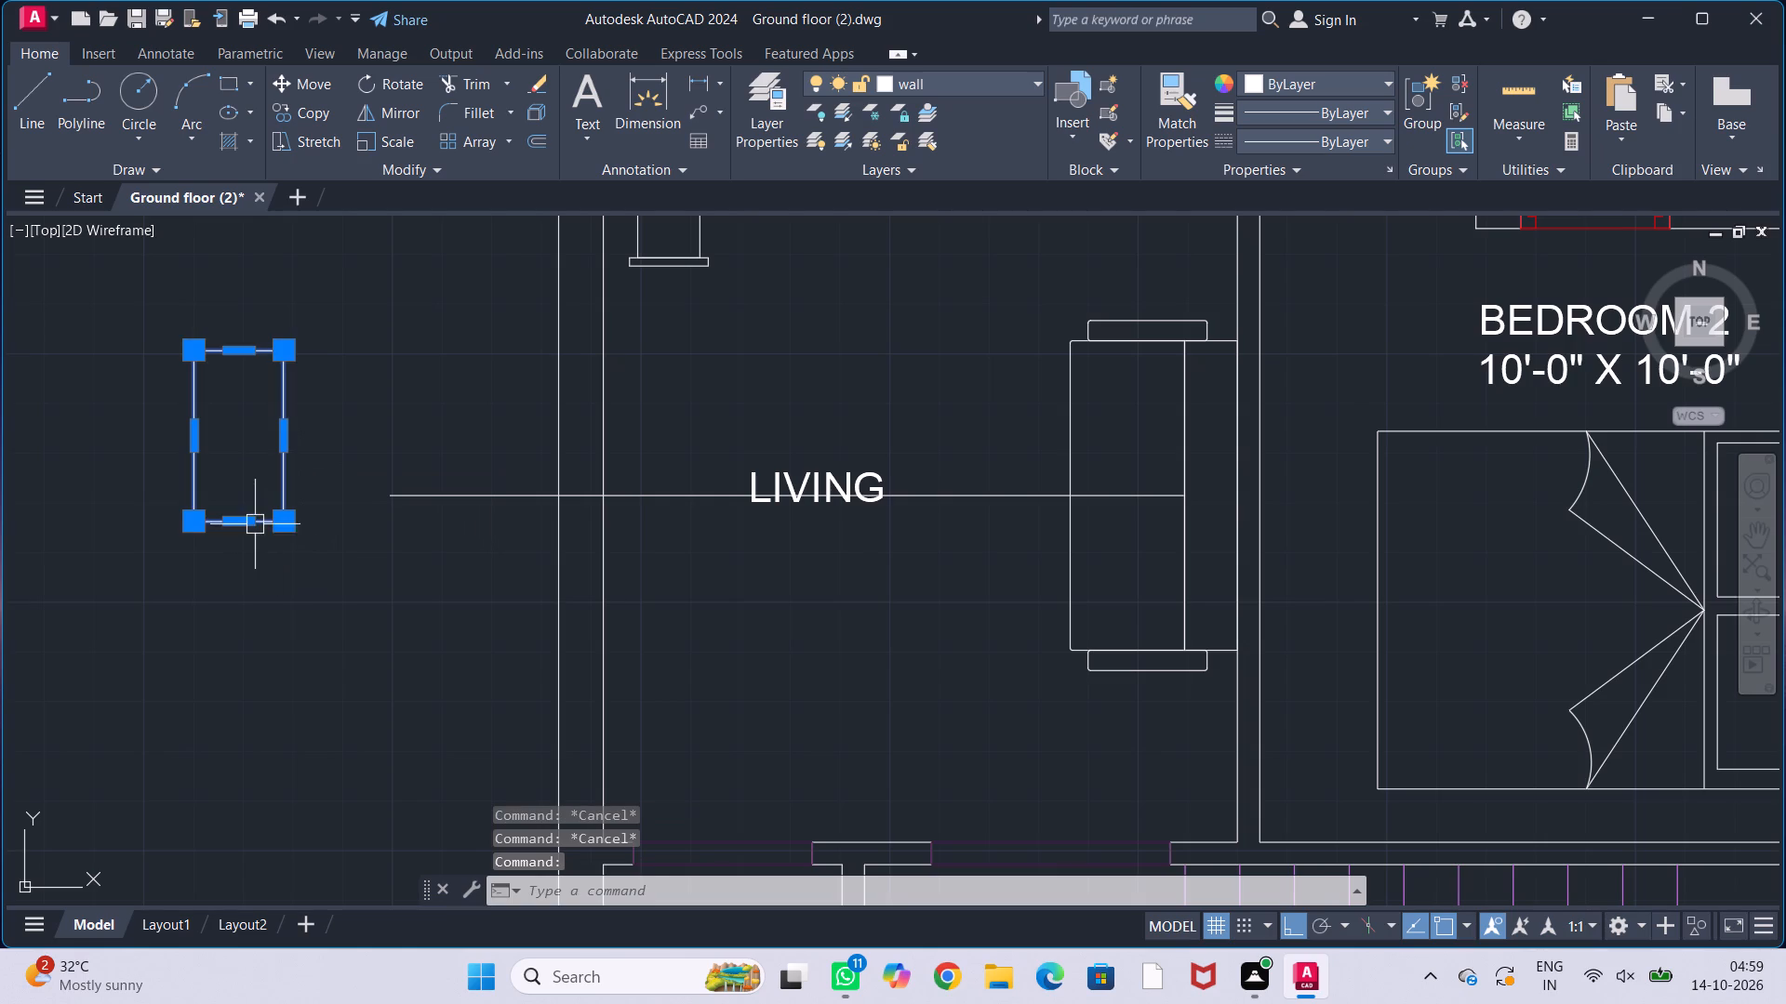
{"action": "key", "text": "m"}
{"action": "key", "text": "Return"}
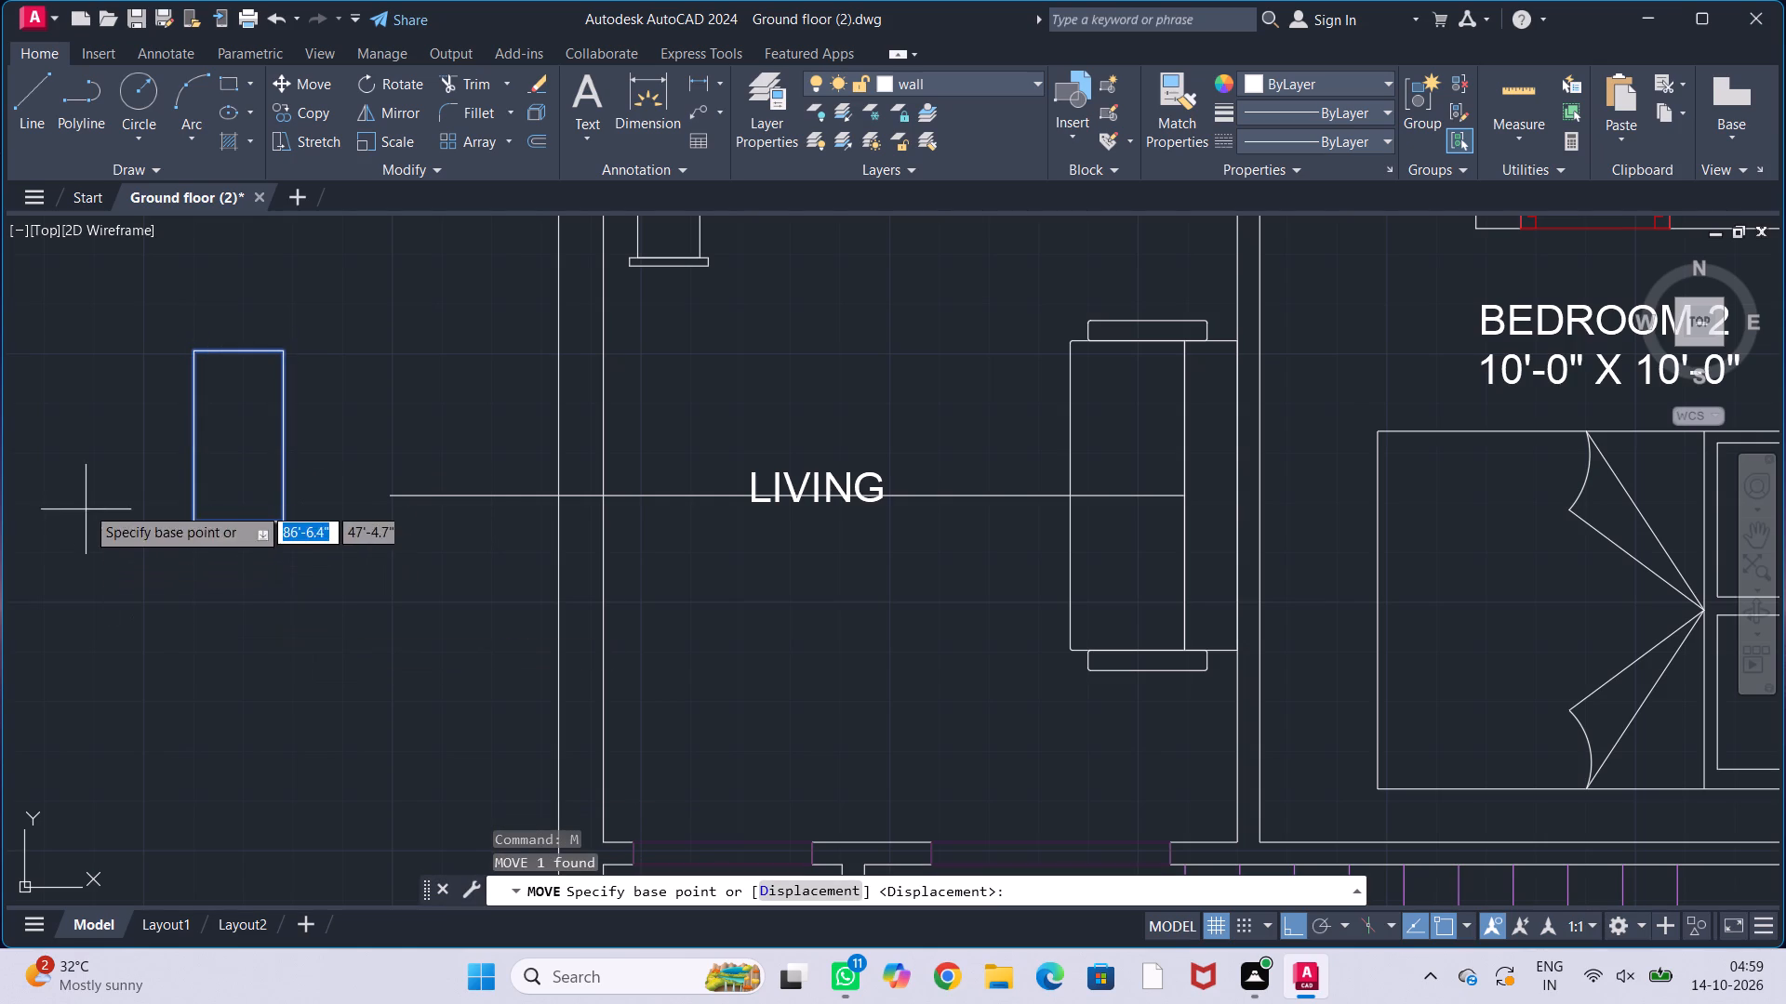
{"action": "left_click", "coordinate": [193, 443]}
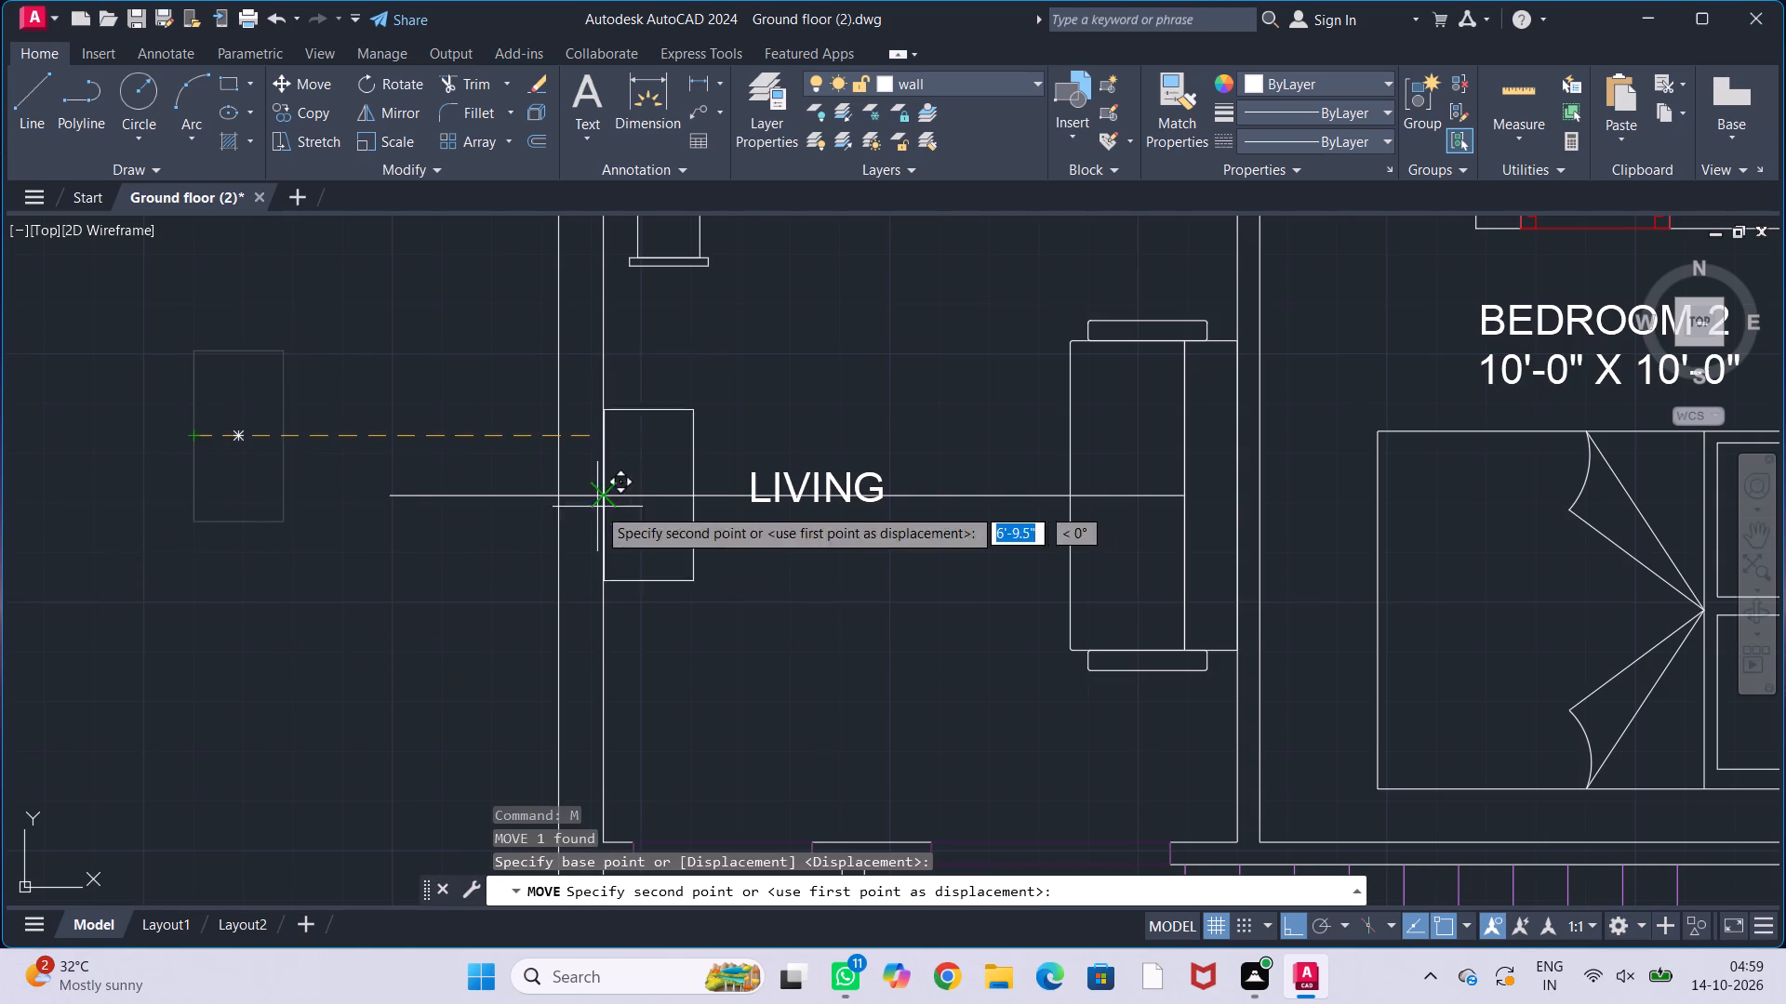
{"action": "left_click", "coordinate": [594, 502]}
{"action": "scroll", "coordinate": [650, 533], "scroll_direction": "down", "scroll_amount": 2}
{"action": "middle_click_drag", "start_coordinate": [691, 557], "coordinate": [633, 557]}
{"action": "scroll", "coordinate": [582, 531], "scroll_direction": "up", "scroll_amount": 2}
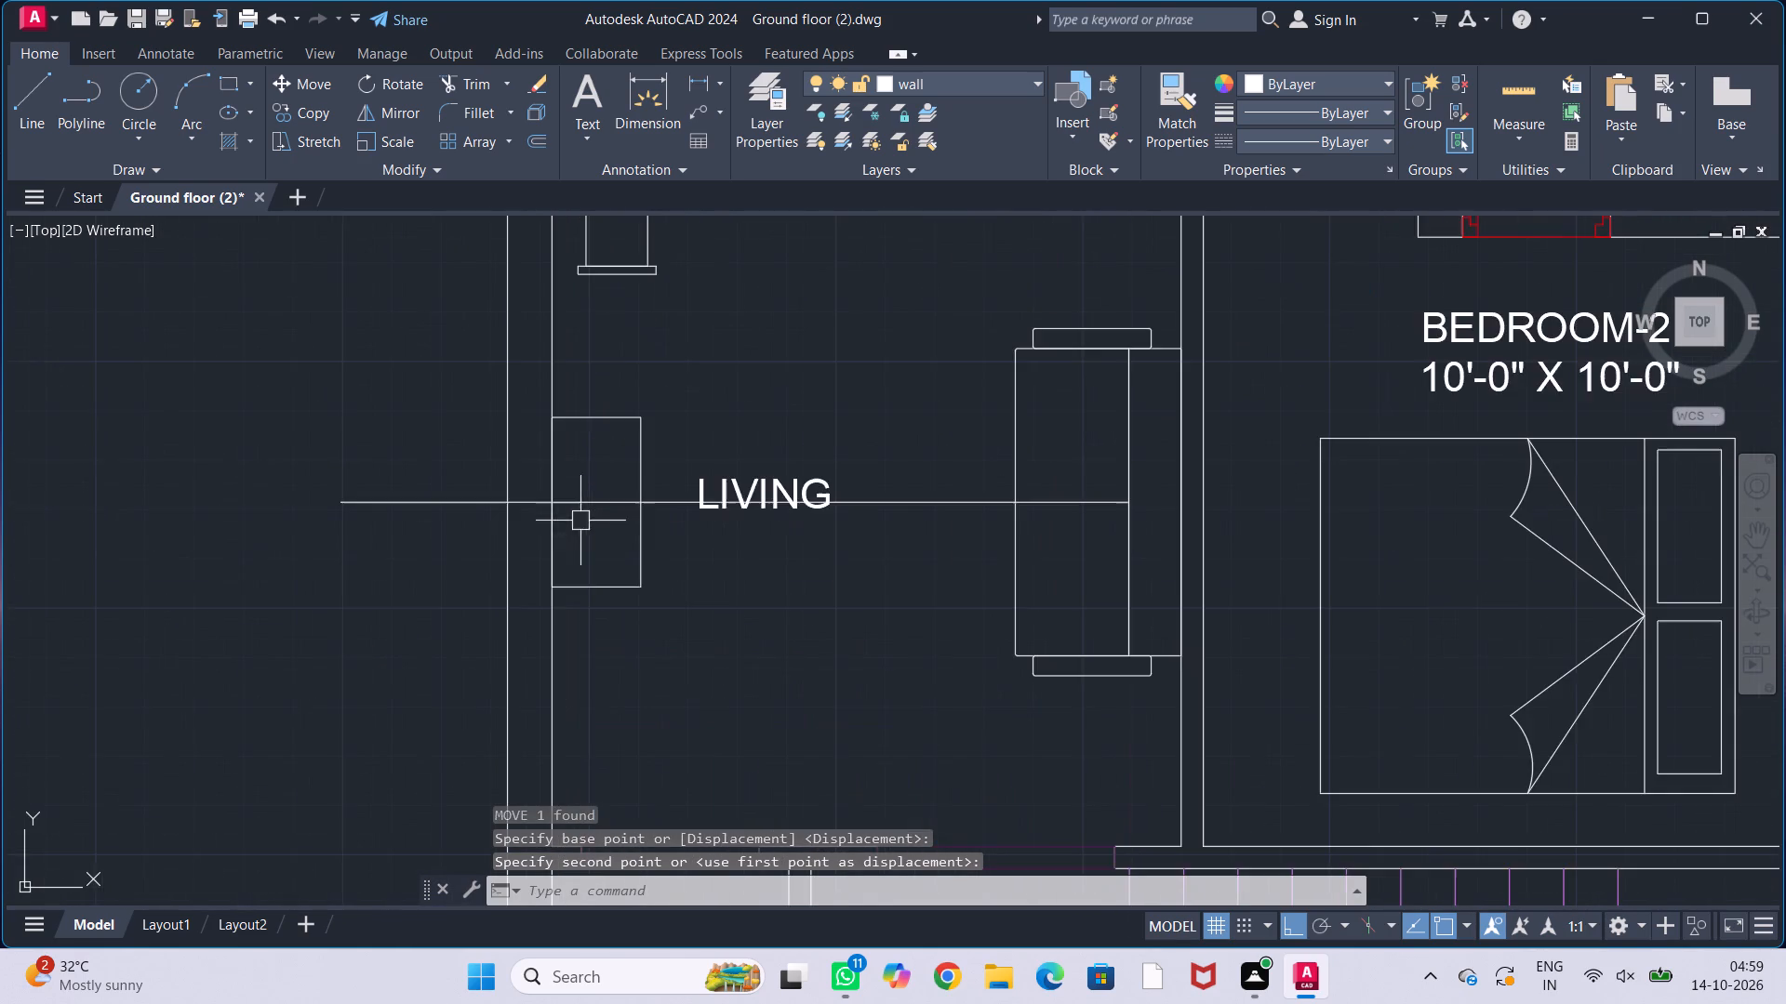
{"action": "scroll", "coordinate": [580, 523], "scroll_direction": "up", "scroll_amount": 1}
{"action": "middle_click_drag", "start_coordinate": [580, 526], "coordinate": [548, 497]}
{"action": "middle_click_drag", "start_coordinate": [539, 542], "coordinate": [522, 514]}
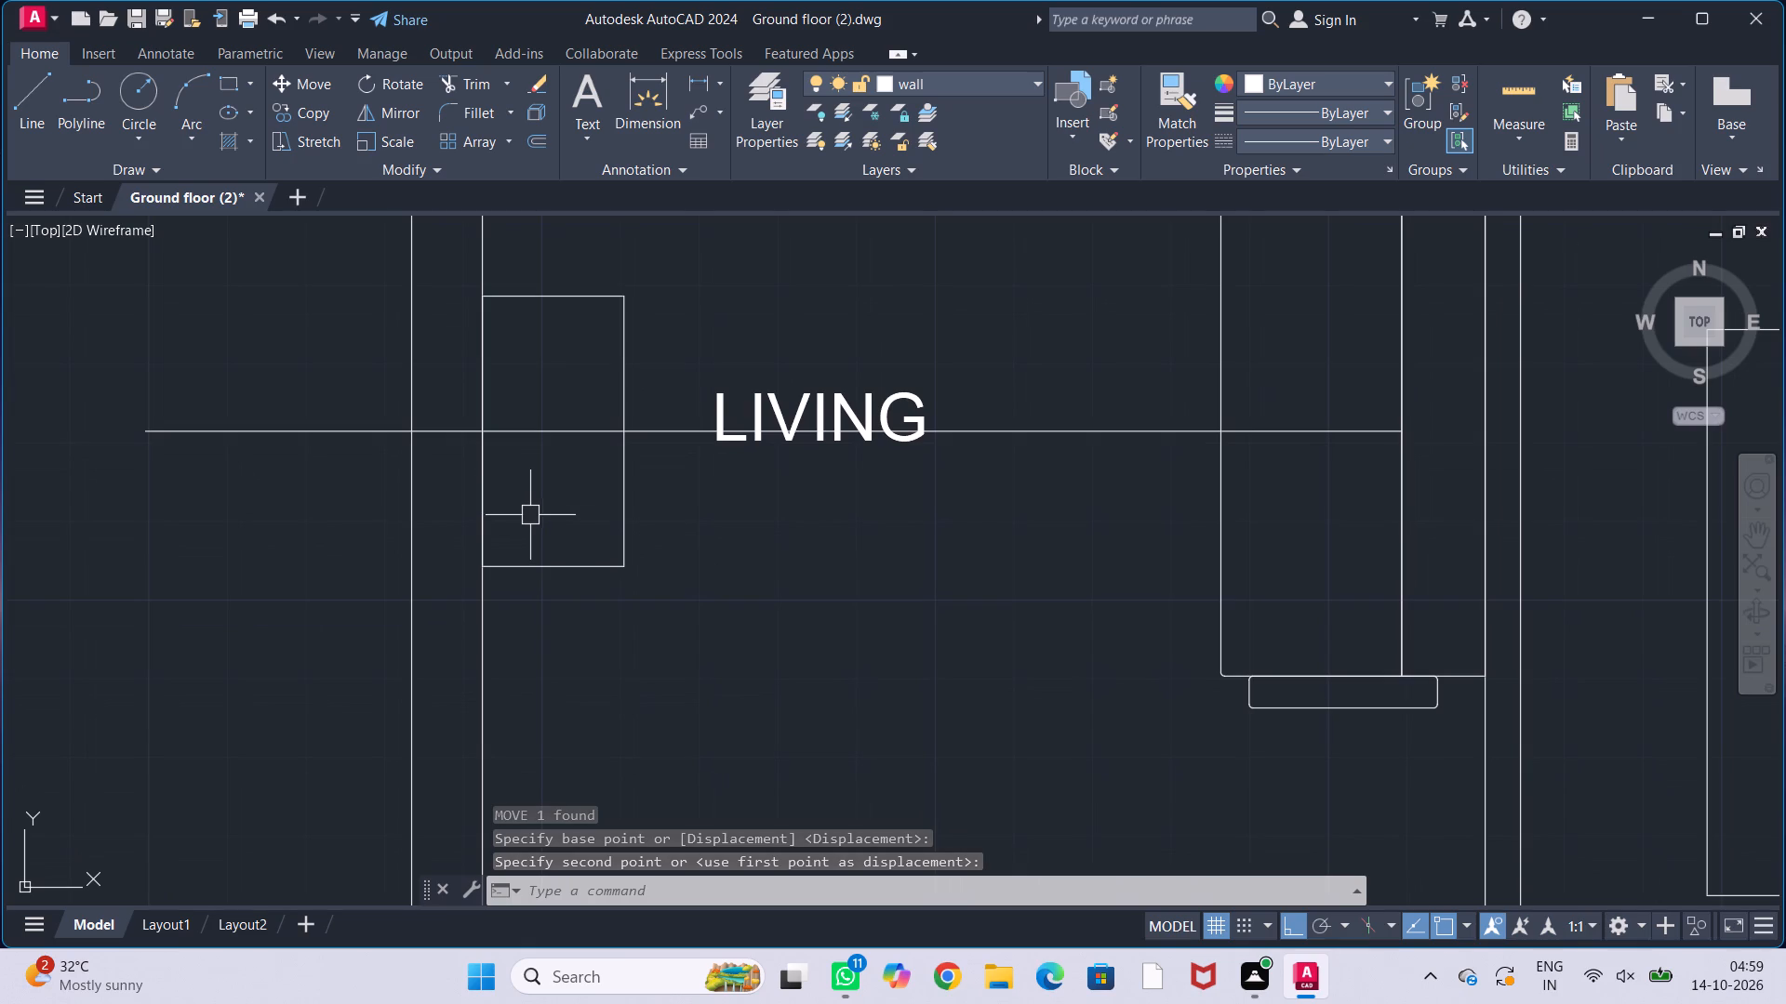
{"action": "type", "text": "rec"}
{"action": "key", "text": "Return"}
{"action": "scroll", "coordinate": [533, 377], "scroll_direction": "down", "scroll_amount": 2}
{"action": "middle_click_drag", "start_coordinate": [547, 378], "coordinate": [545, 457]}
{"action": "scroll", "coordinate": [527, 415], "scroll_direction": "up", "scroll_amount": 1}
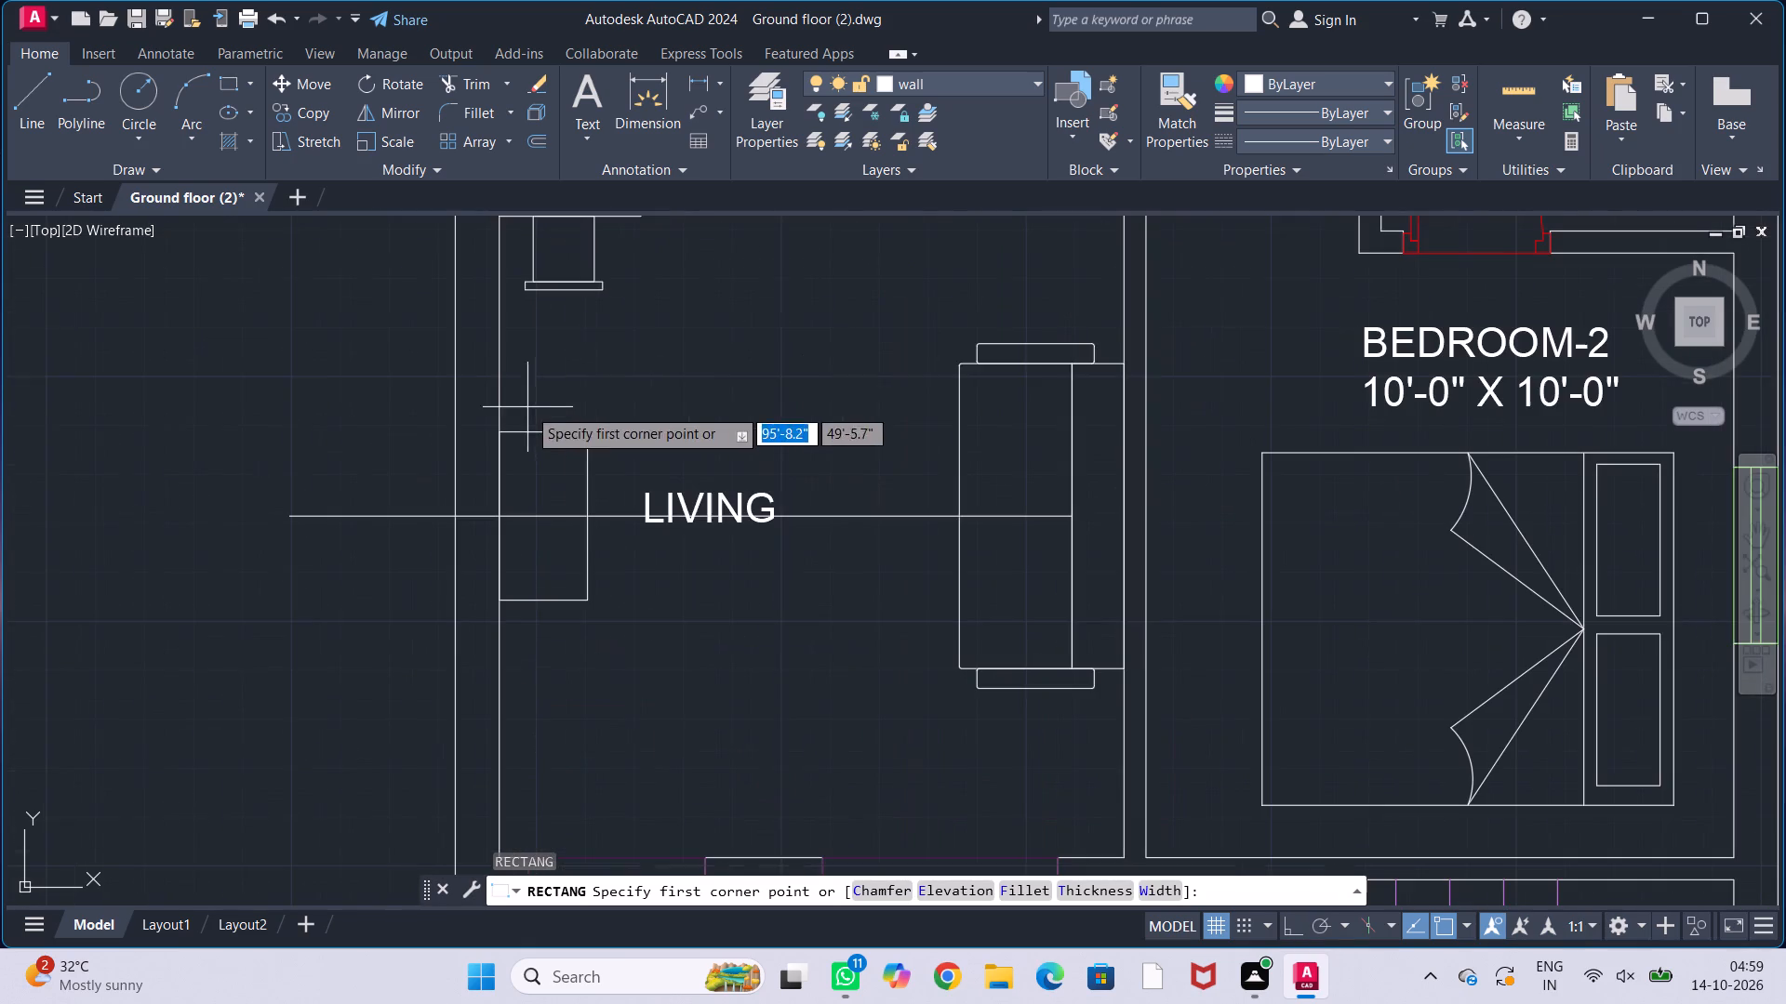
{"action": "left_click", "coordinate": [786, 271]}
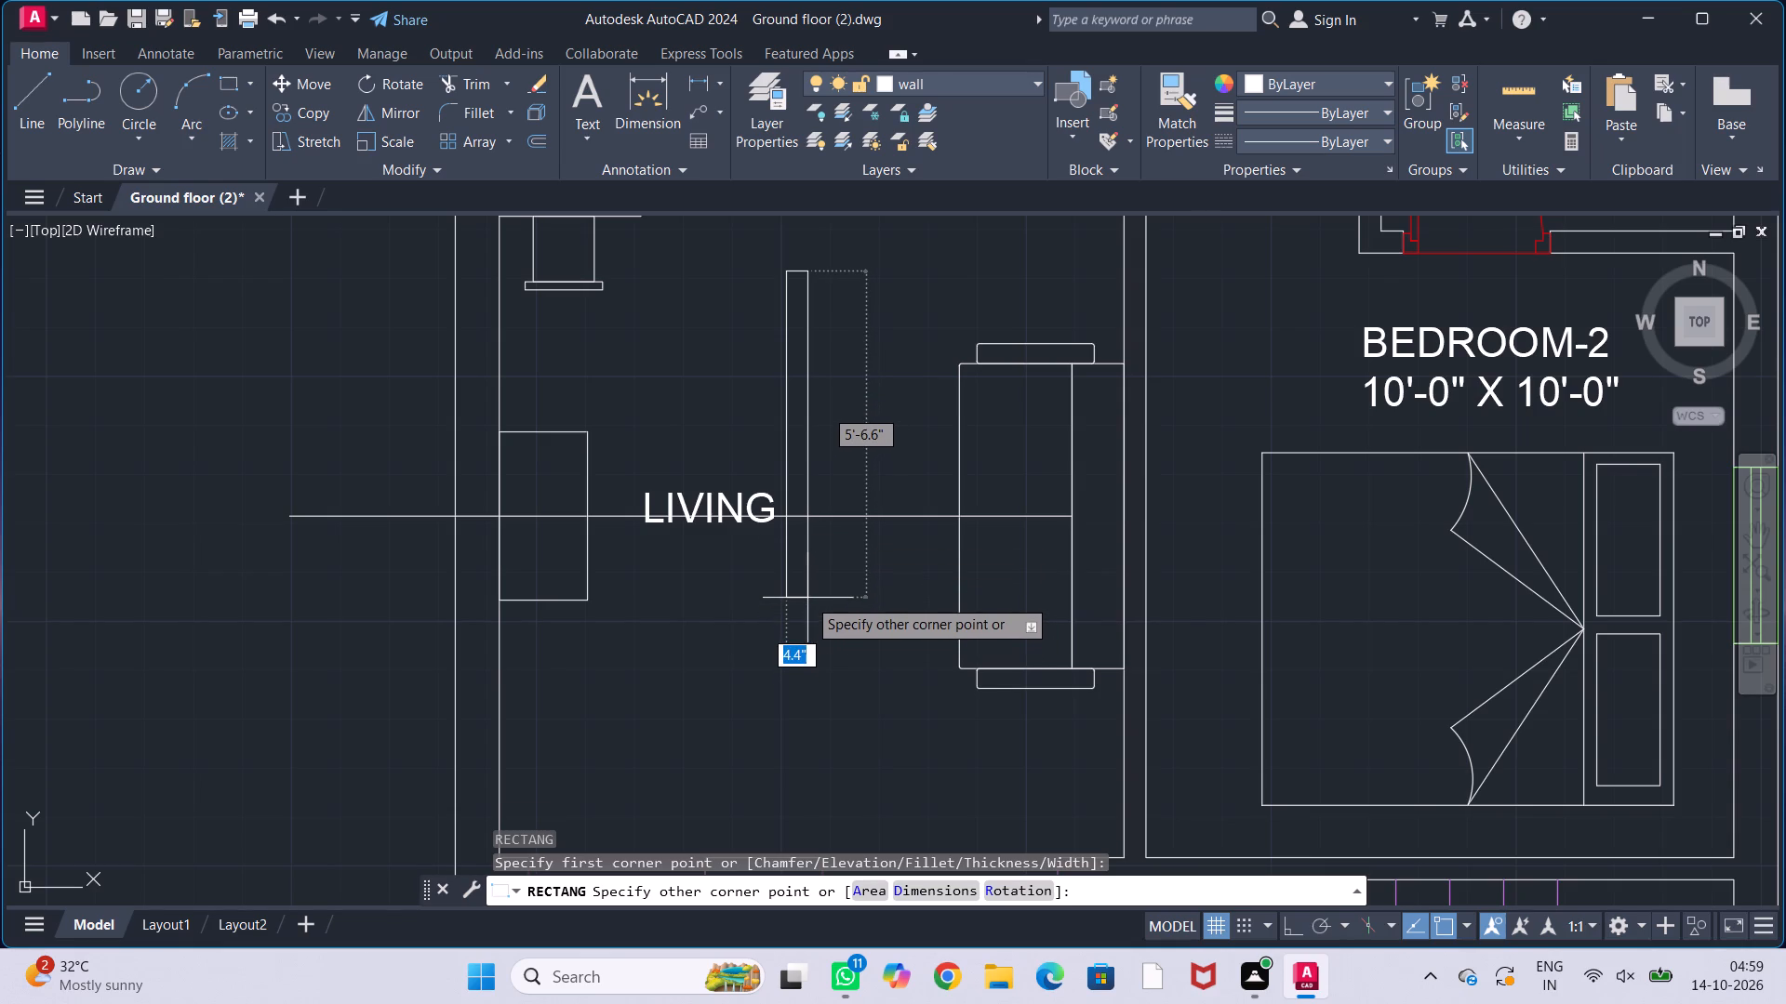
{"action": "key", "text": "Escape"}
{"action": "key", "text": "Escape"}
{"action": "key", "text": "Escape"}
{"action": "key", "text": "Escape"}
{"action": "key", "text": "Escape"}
Draw a thin upright rectangle about 3" wide and 5'-1" high between the wall unit and the LIVING label.
{"action": "key", "text": "r"}
{"action": "type", "text": "ec"}
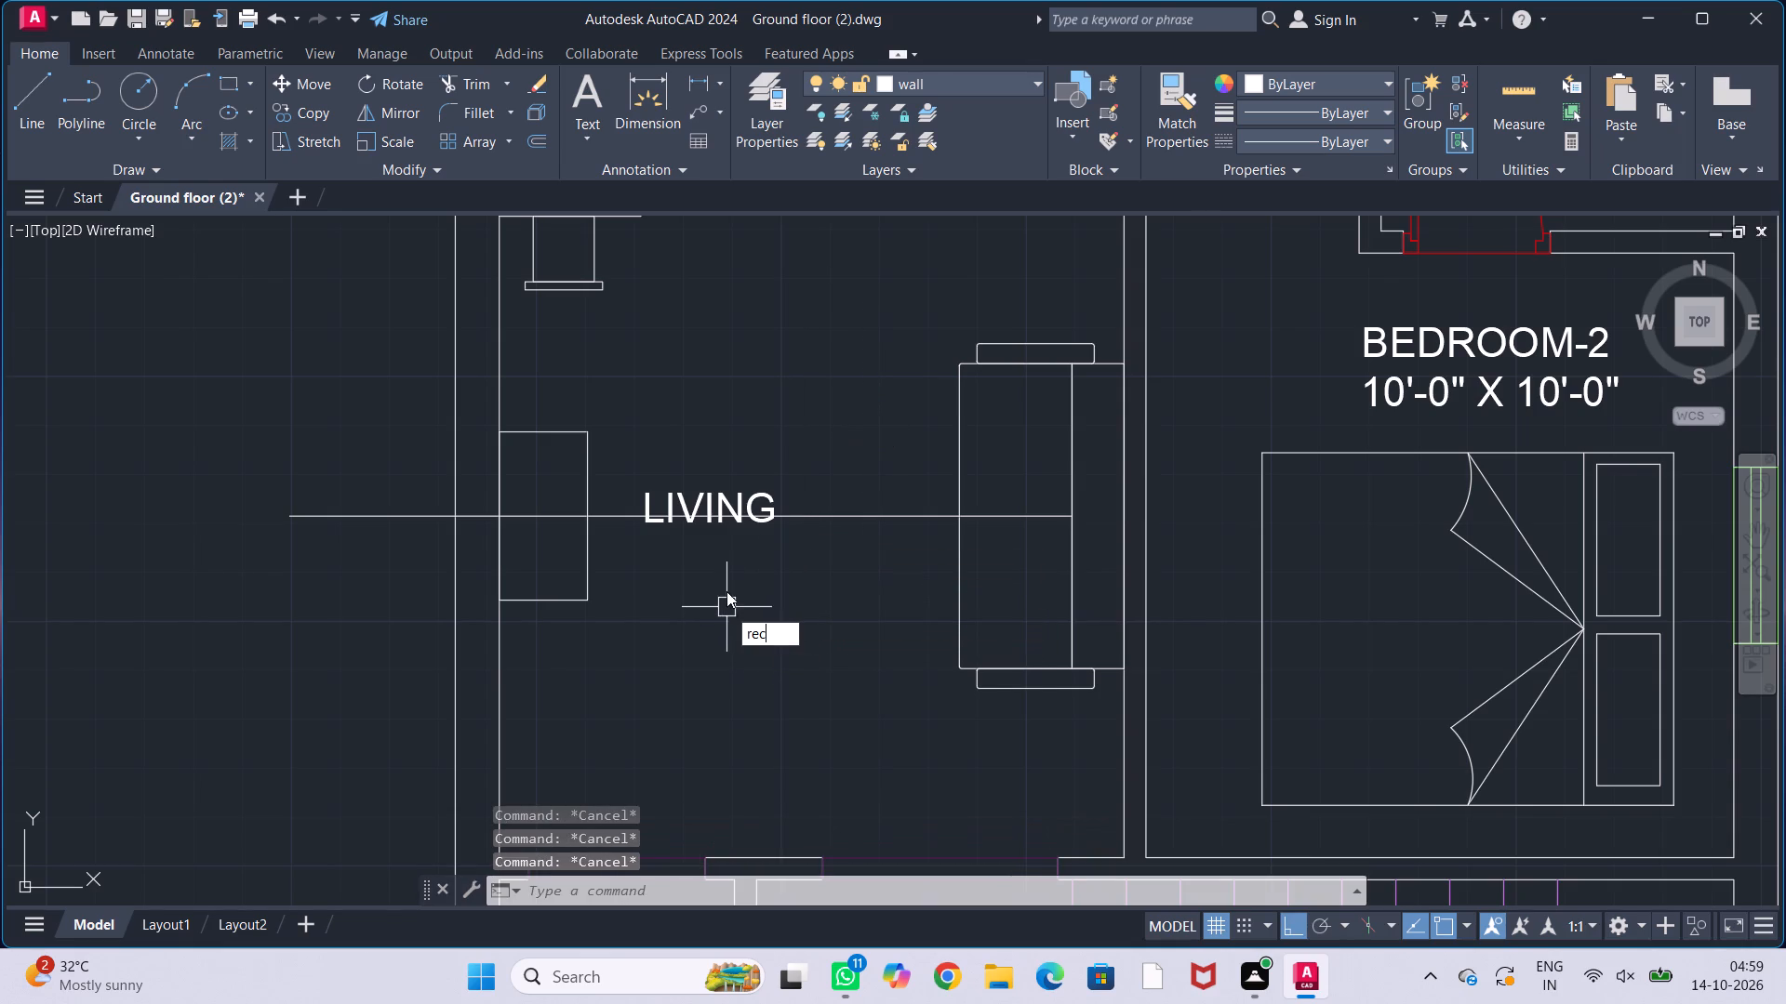
{"action": "key", "text": "Return"}
{"action": "left_click", "coordinate": [606, 362]}
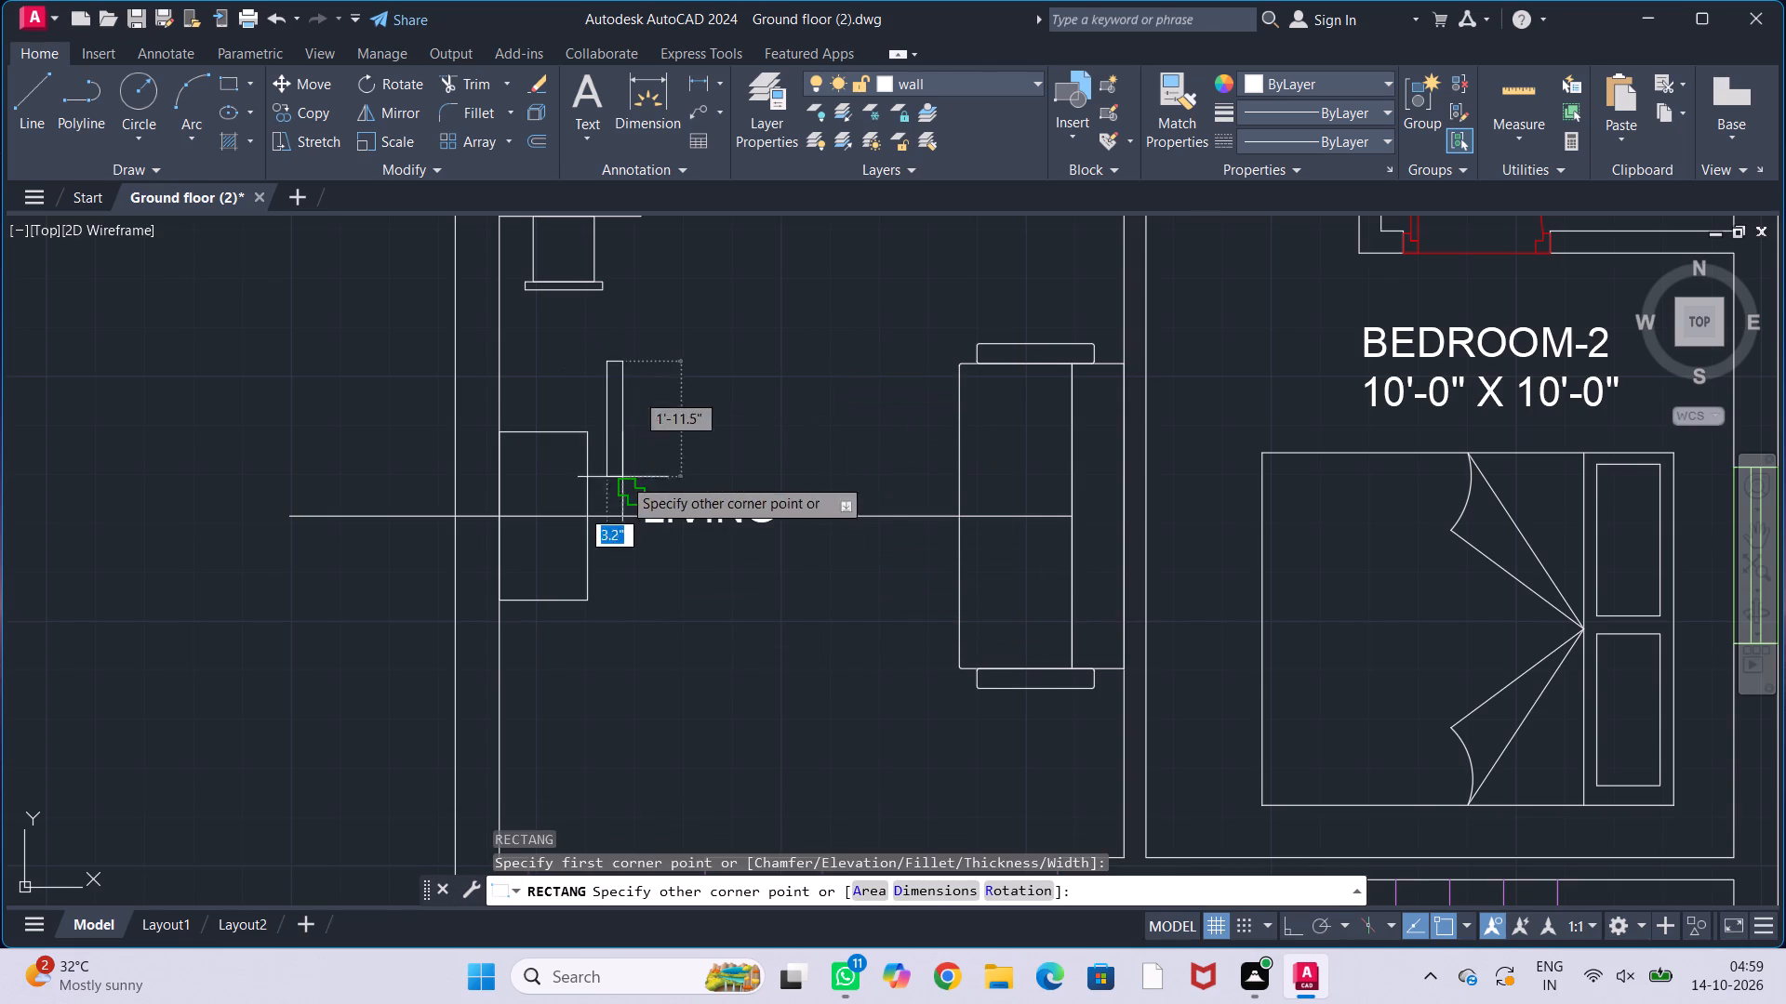
{"action": "left_click", "coordinate": [622, 662]}
Move the thin rectangle about 1'-3" west from its left edge, so it overlaps the wall unit.
{"action": "left_click", "coordinate": [623, 631]}
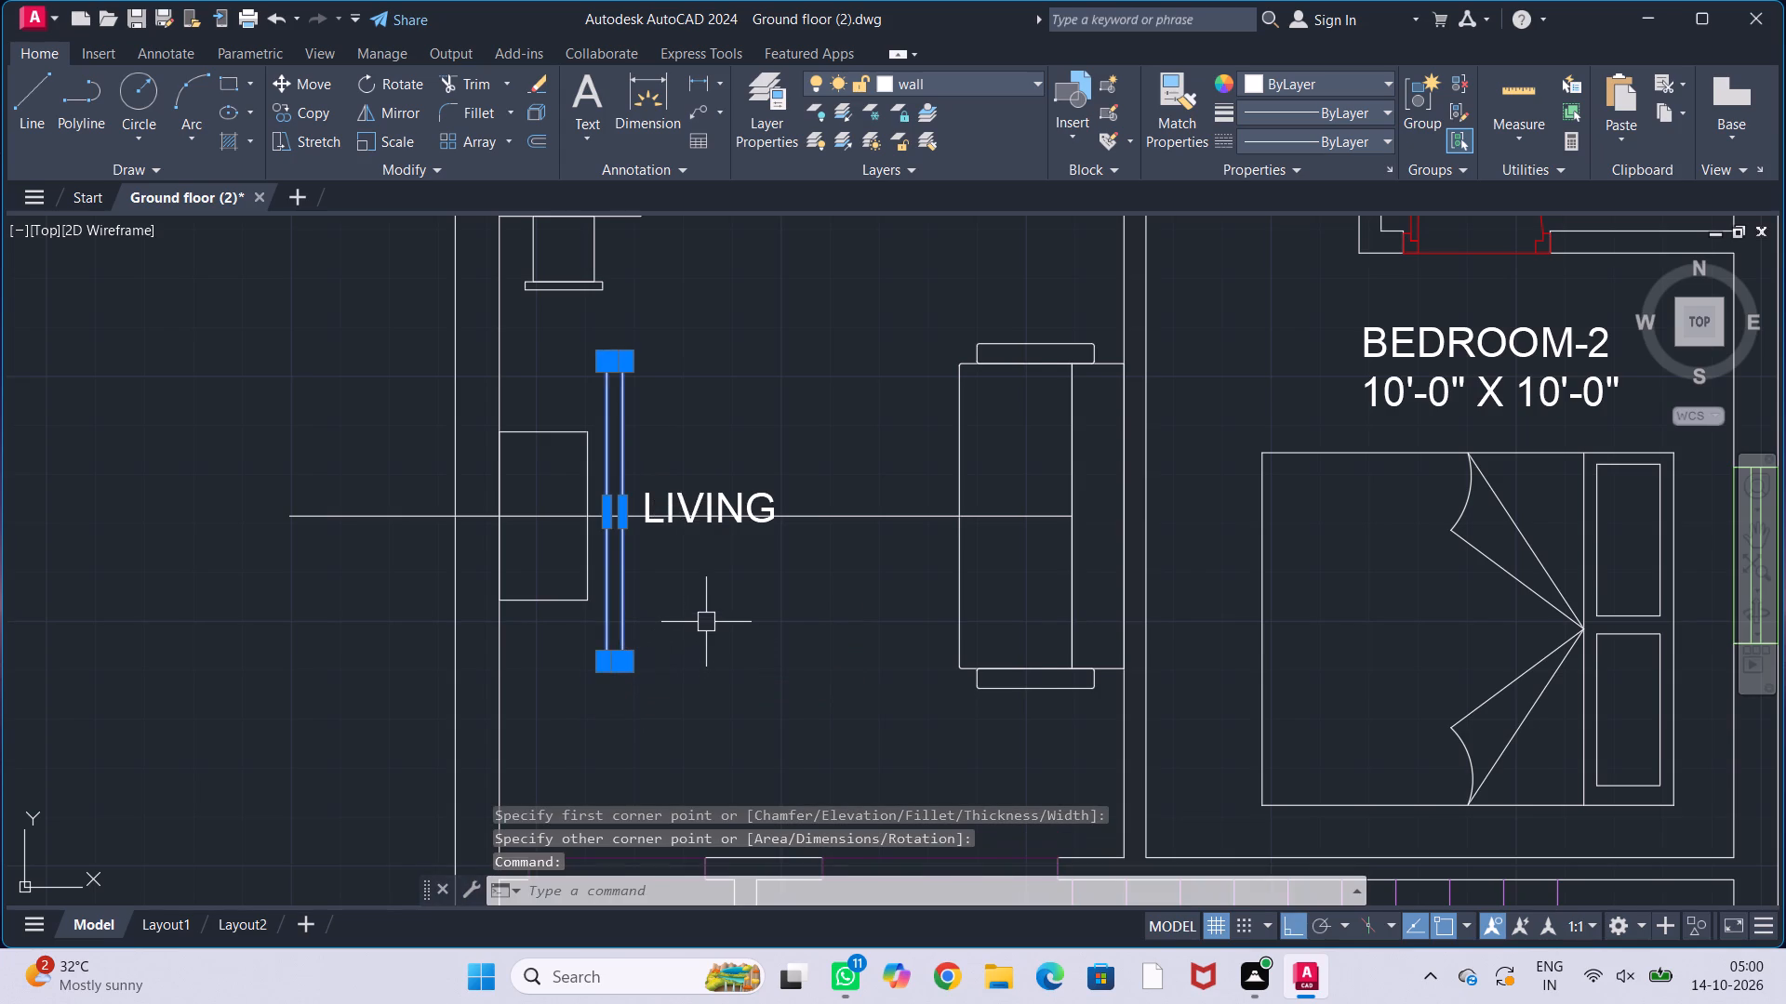
{"action": "key", "text": "m"}
{"action": "key", "text": "Return"}
{"action": "scroll", "coordinate": [629, 527], "scroll_direction": "up", "scroll_amount": 2}
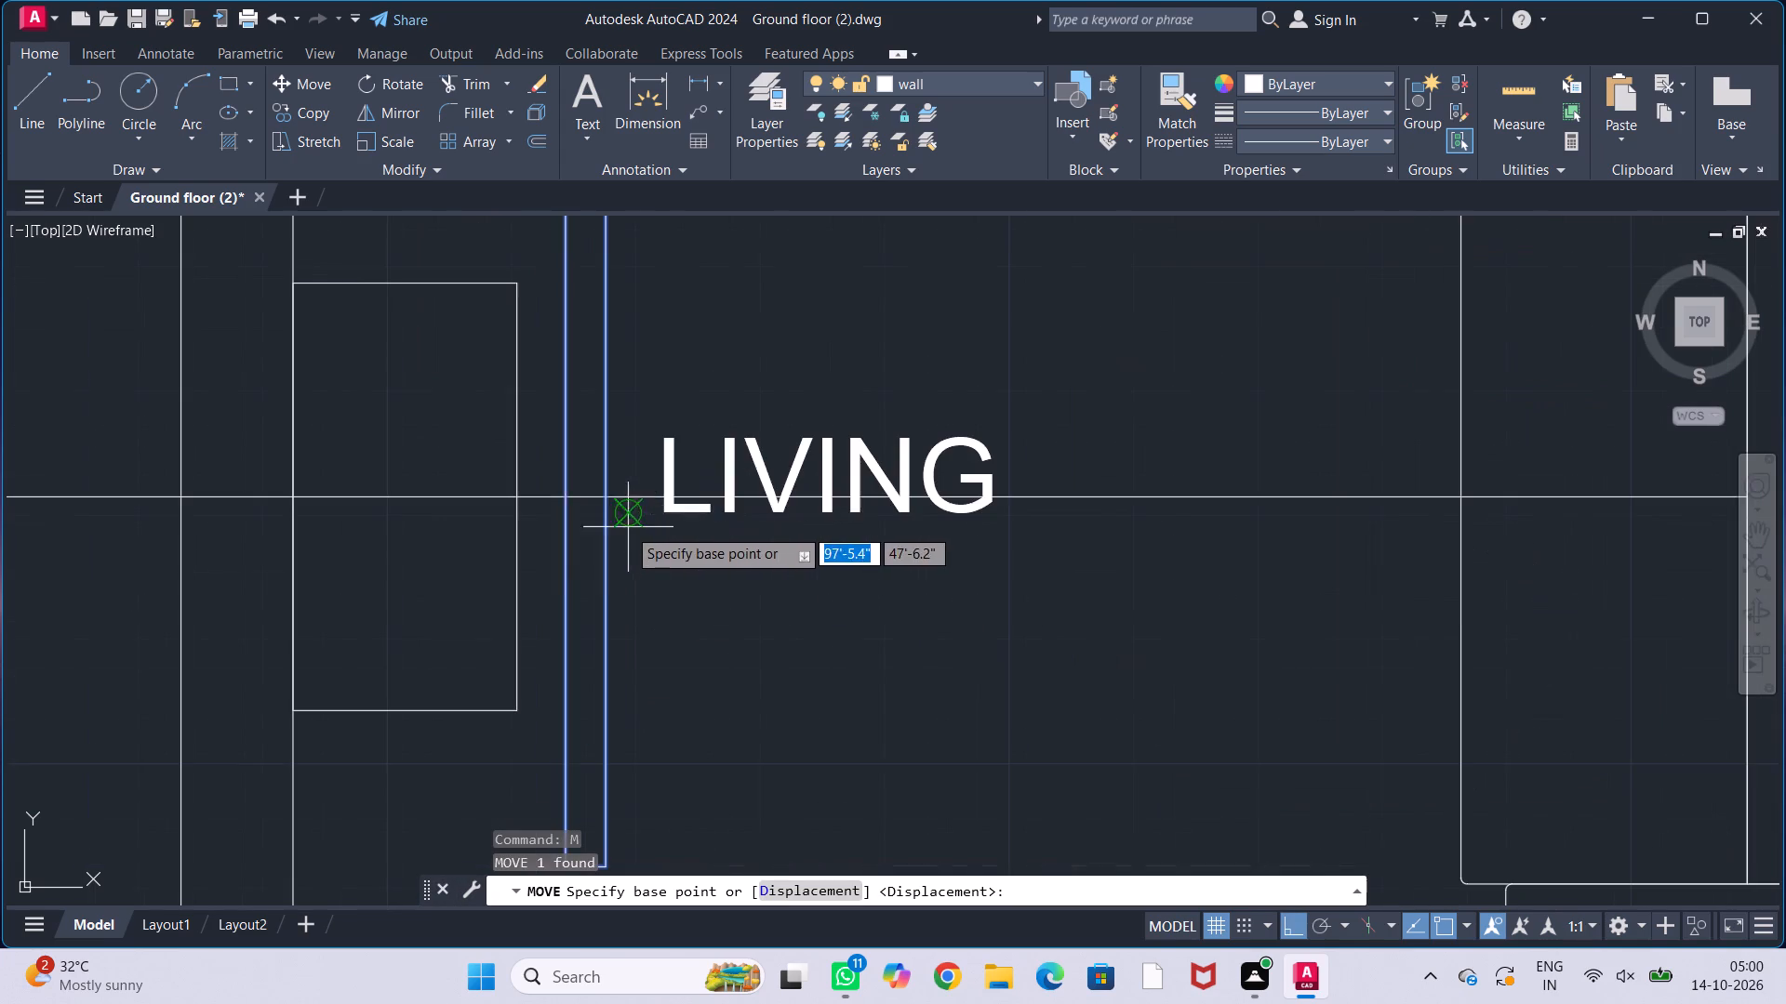
{"action": "left_click", "coordinate": [565, 500]}
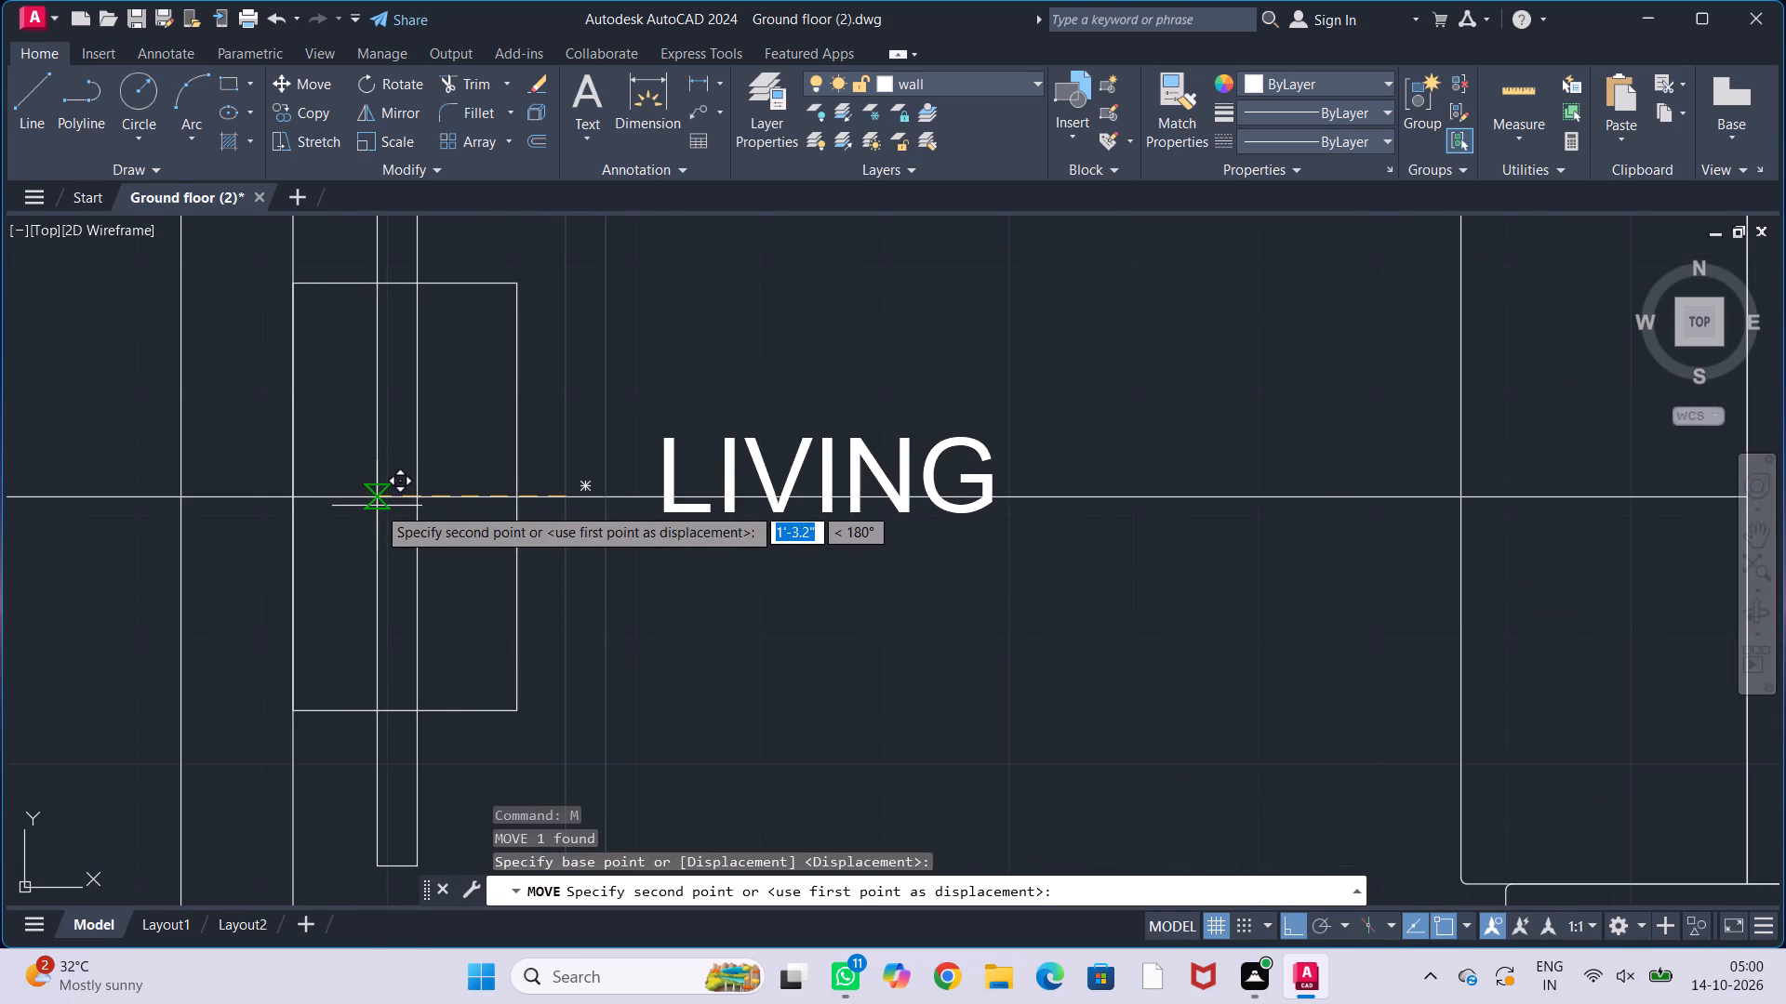
{"action": "left_click", "coordinate": [377, 506]}
Draw a second thin rectangle about 2" wide and 4' high against the wall-facing edge of the first thin one.
{"action": "scroll", "coordinate": [473, 517], "scroll_direction": "down", "scroll_amount": 2}
{"action": "middle_click_drag", "start_coordinate": [513, 494], "coordinate": [598, 492]}
{"action": "type", "text": "rec"}
{"action": "key", "text": "Return"}
{"action": "scroll", "coordinate": [516, 411], "scroll_direction": "up", "scroll_amount": 1}
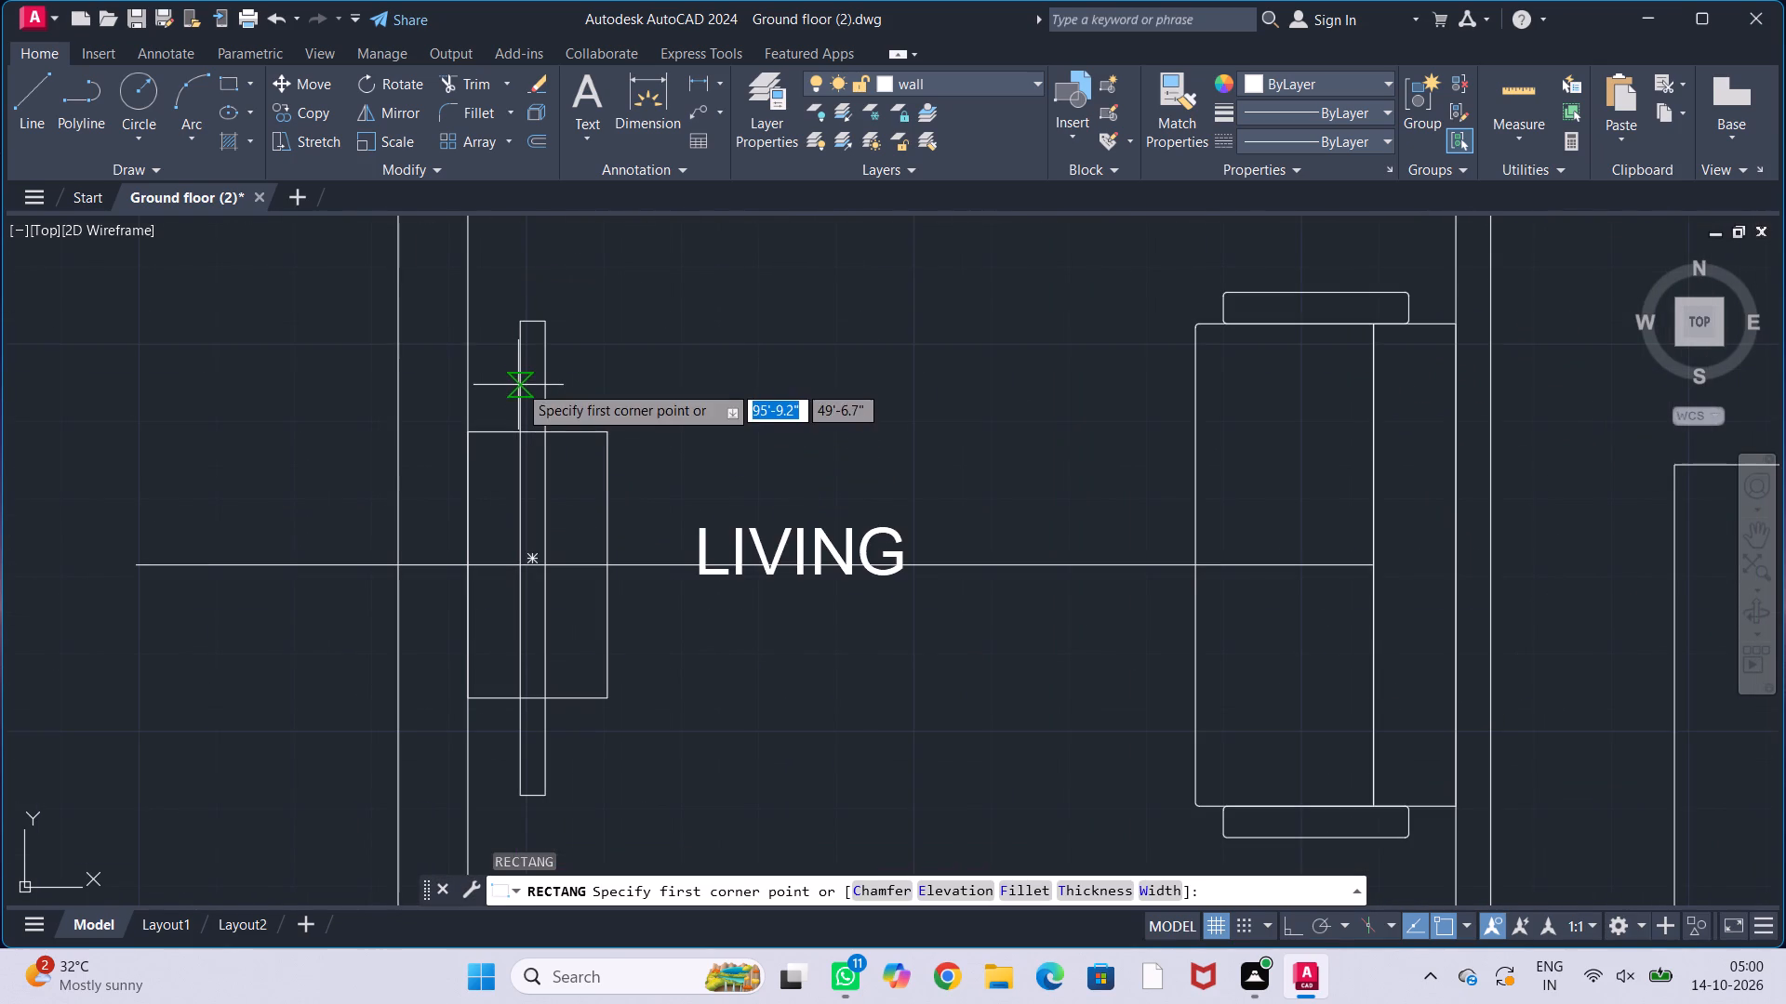
{"action": "left_click", "coordinate": [518, 376]}
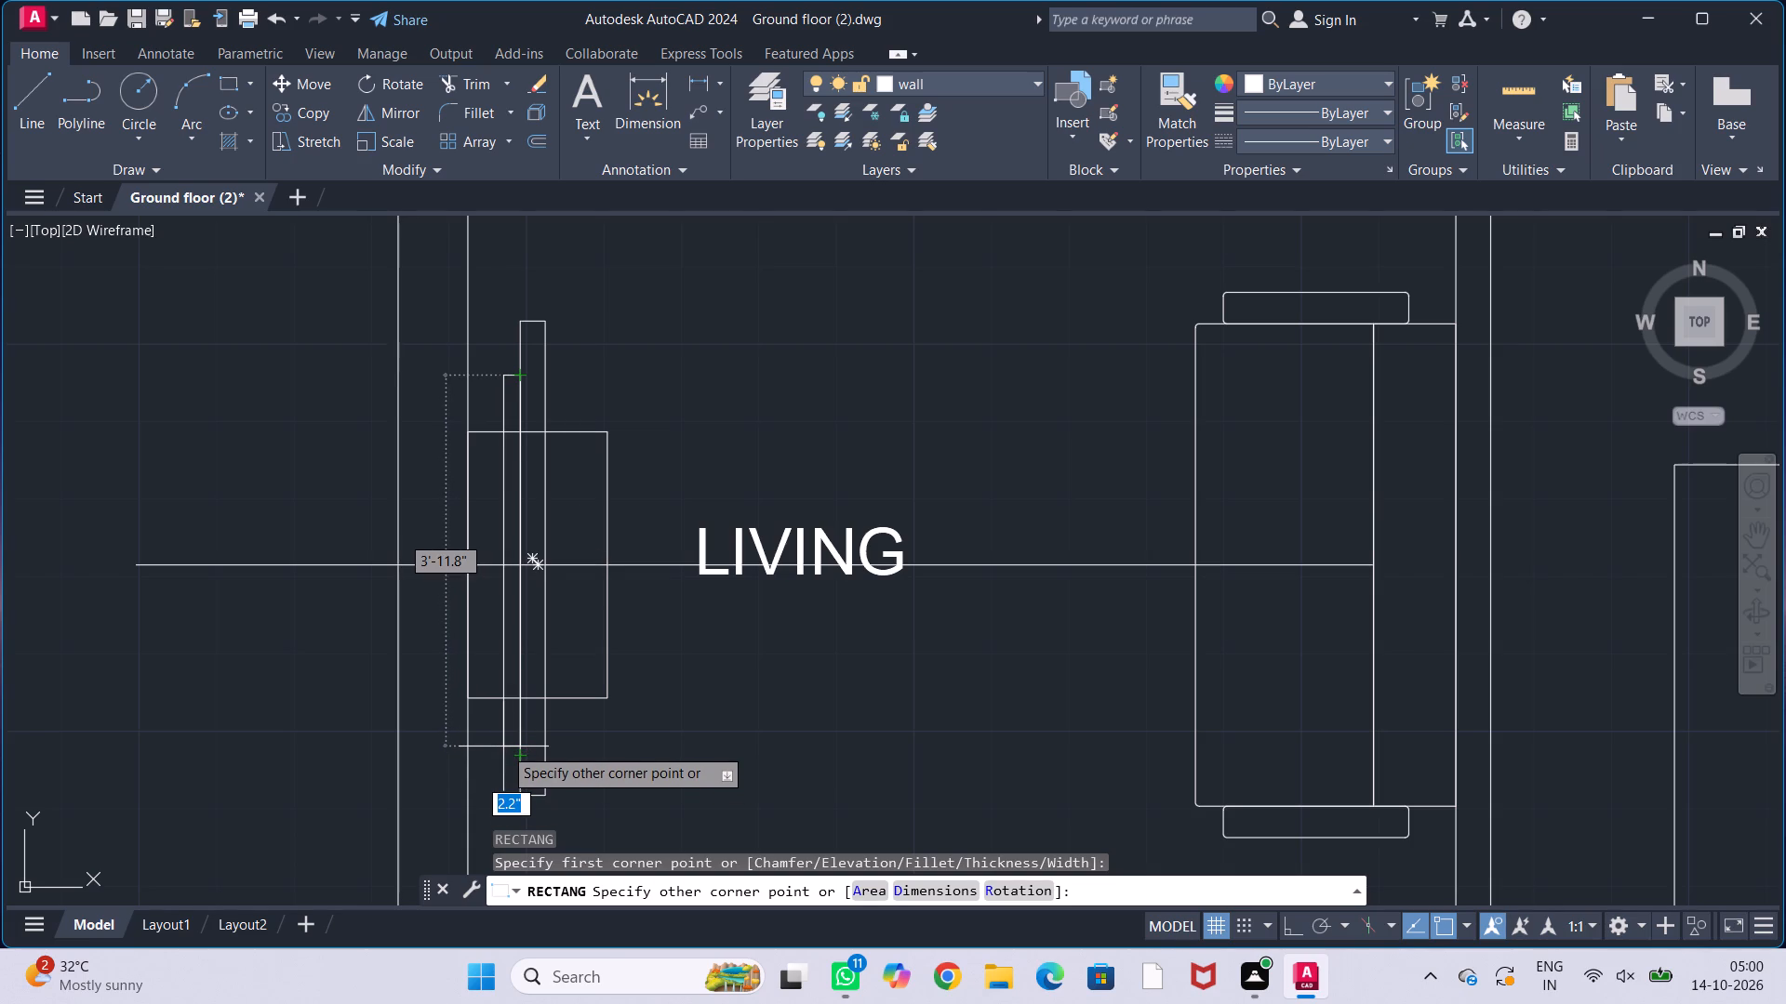
{"action": "left_click", "coordinate": [505, 748]}
{"action": "scroll", "coordinate": [597, 717], "scroll_direction": "down", "scroll_amount": 1}
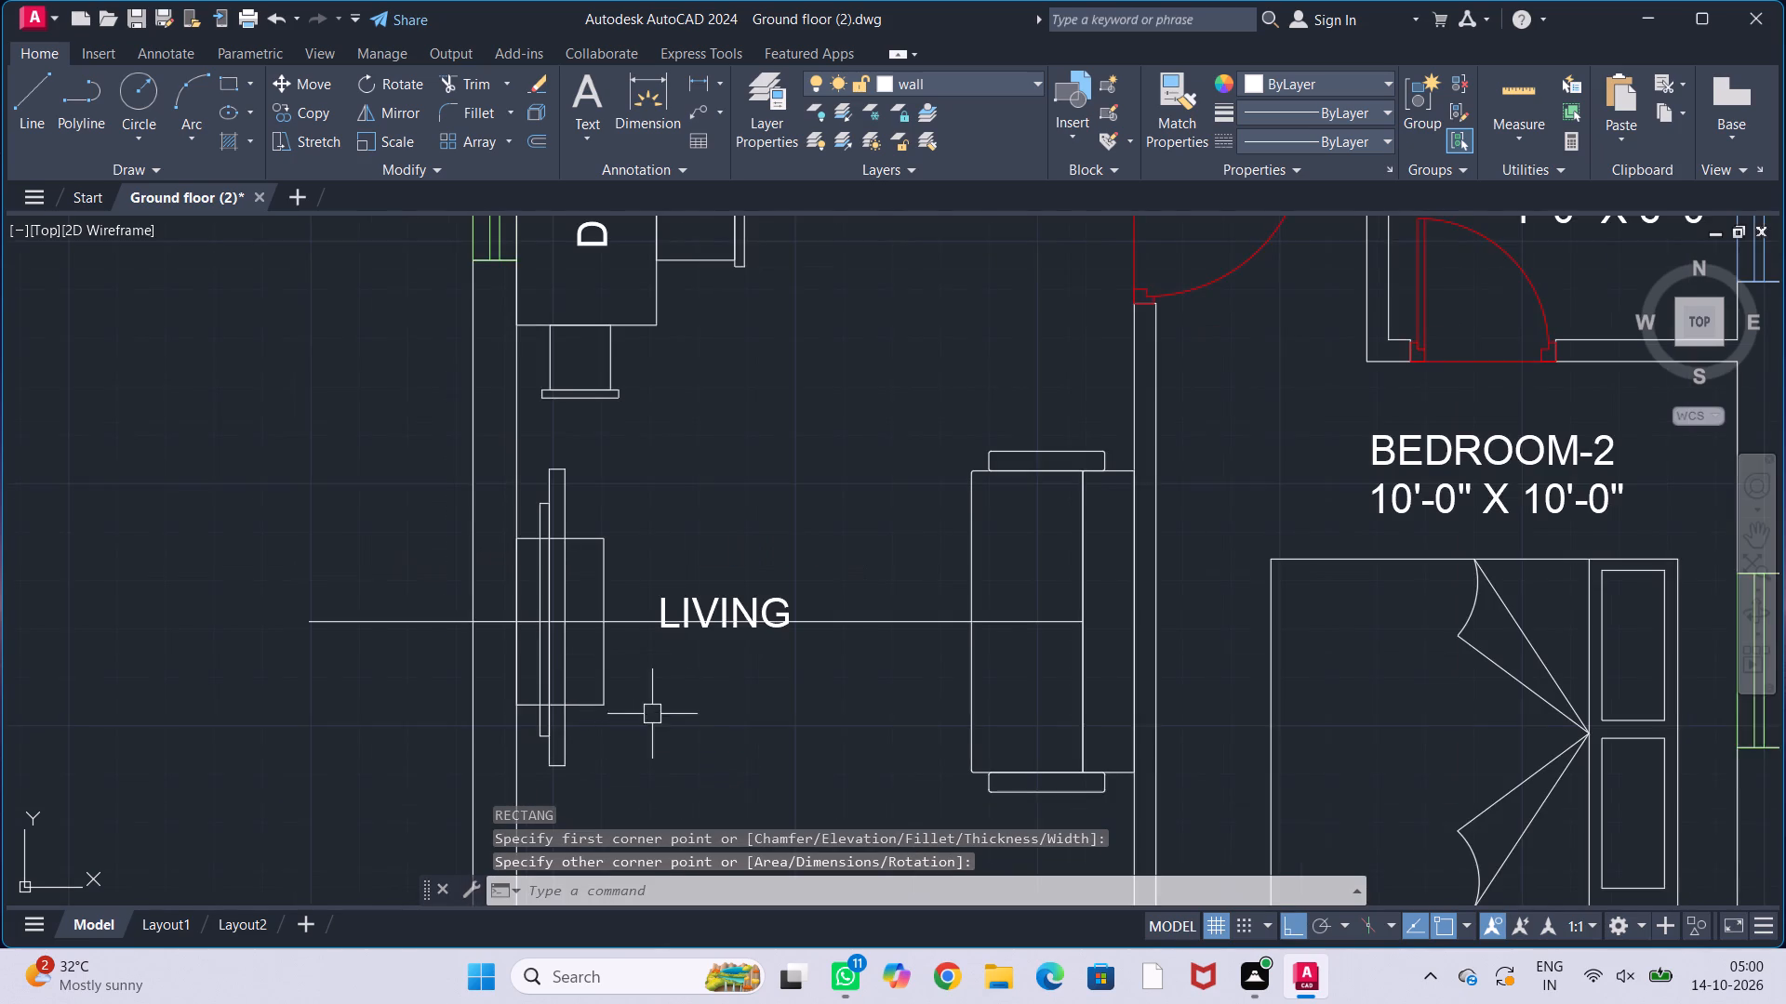
{"action": "middle_click_drag", "start_coordinate": [697, 708], "coordinate": [683, 680]}
{"action": "middle_click_drag", "start_coordinate": [654, 707], "coordinate": [670, 683]}
{"action": "middle_click_drag", "start_coordinate": [668, 698], "coordinate": [670, 684]}
{"action": "scroll", "coordinate": [567, 556], "scroll_direction": "up", "scroll_amount": 1}
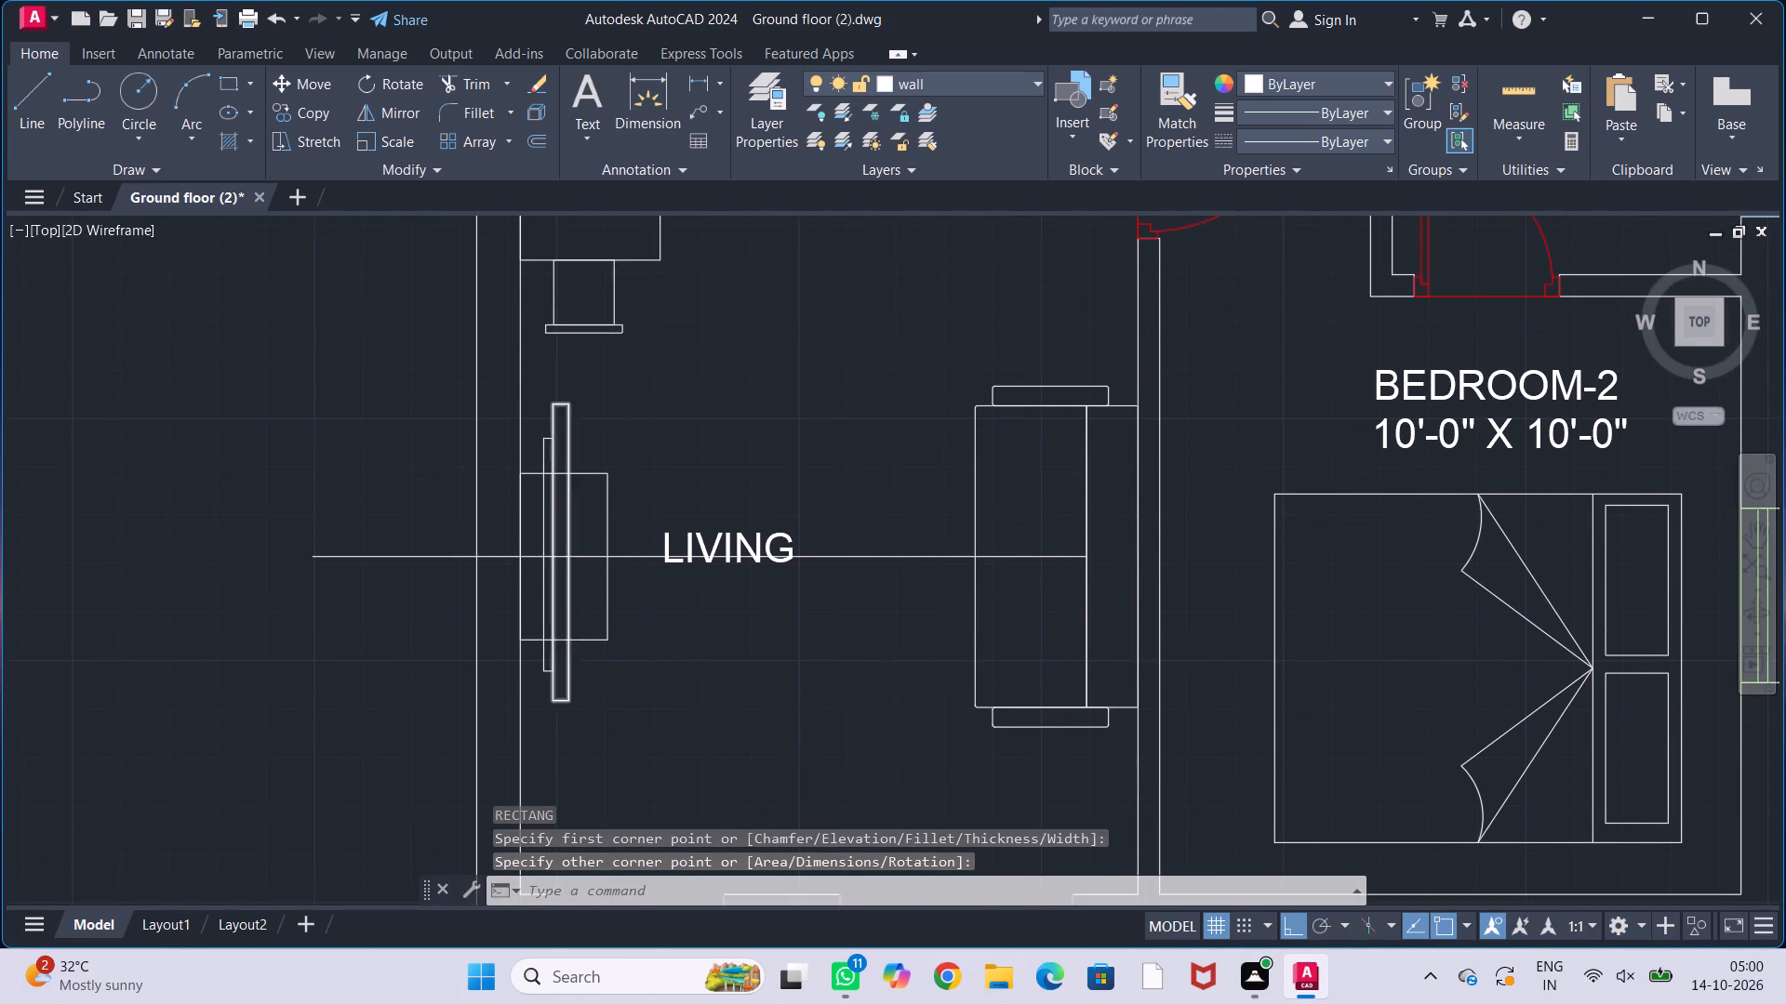
Delete the horizontal centre line running through the wall unit and the LIVING label to the sofa.
{"action": "left_click", "coordinate": [663, 563]}
{"action": "key", "text": "Delete"}
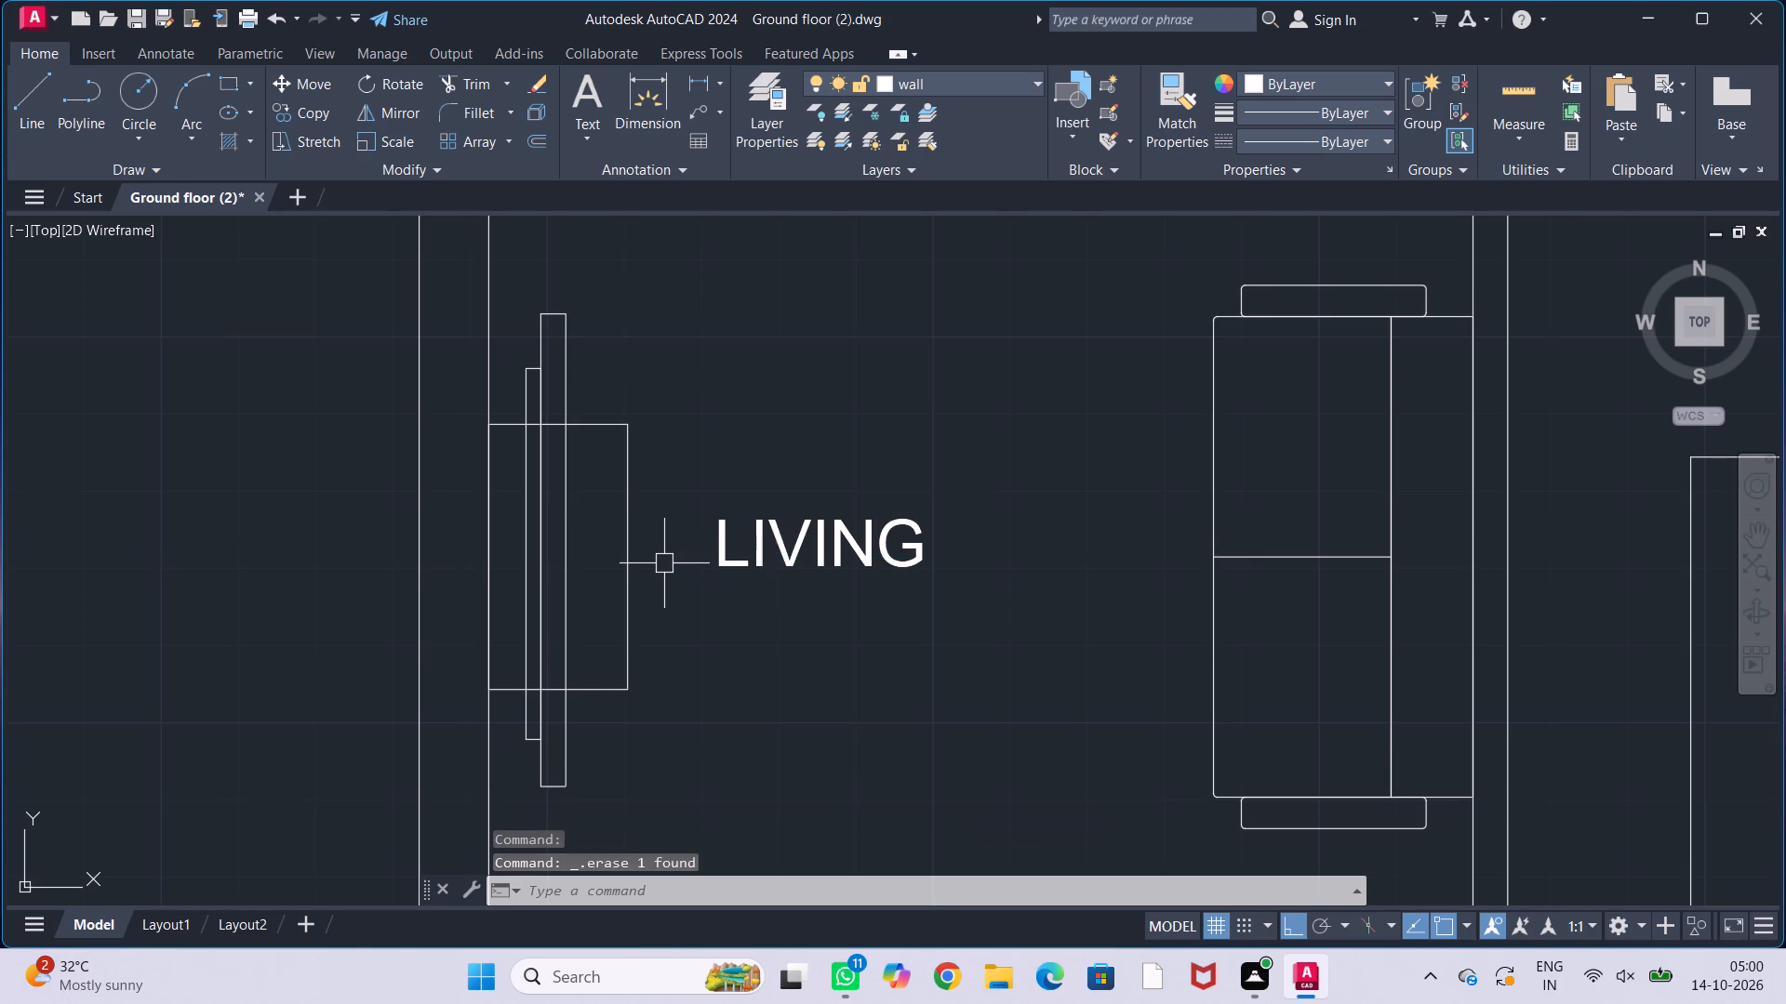
Move the LIVING label about 1'-3" east, so it sits between the wall unit and the sofa.
{"action": "scroll", "coordinate": [664, 563], "scroll_direction": "down", "scroll_amount": 1}
{"action": "middle_click_drag", "start_coordinate": [684, 616], "coordinate": [655, 588]}
{"action": "middle_click_drag", "start_coordinate": [724, 627], "coordinate": [665, 610]}
{"action": "scroll", "coordinate": [662, 614], "scroll_direction": "down", "scroll_amount": 1}
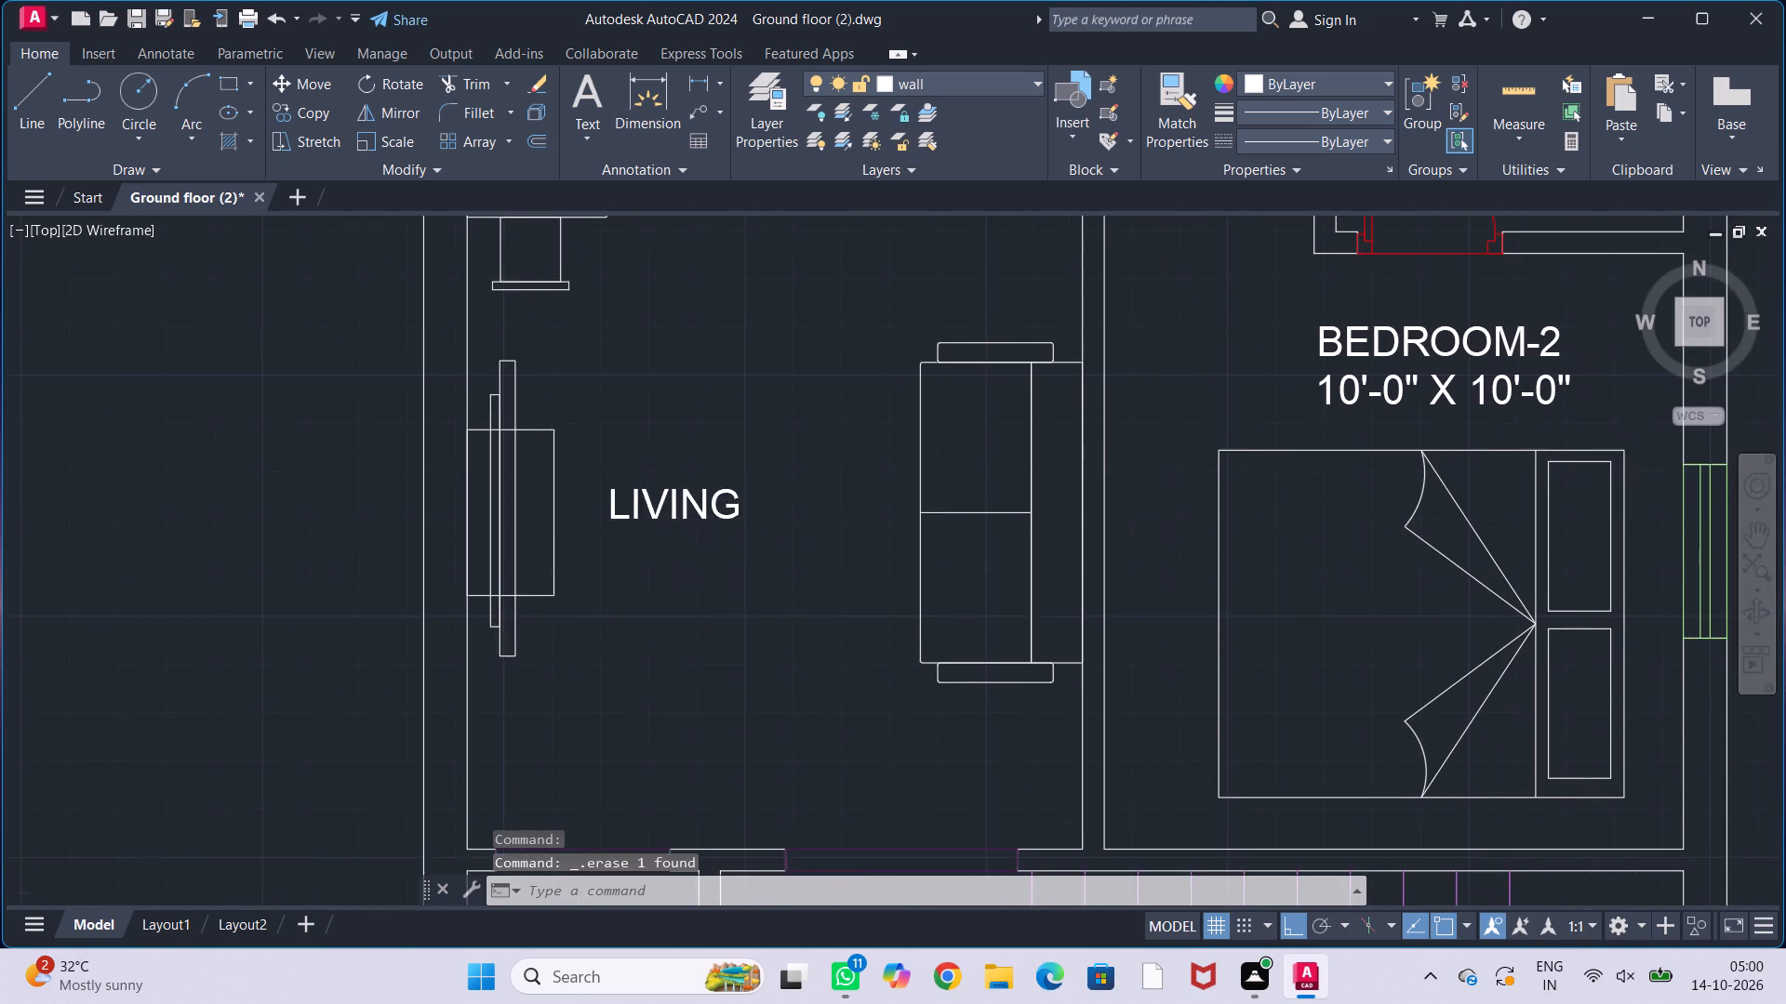
{"action": "middle_click_drag", "start_coordinate": [660, 617], "coordinate": [625, 597]}
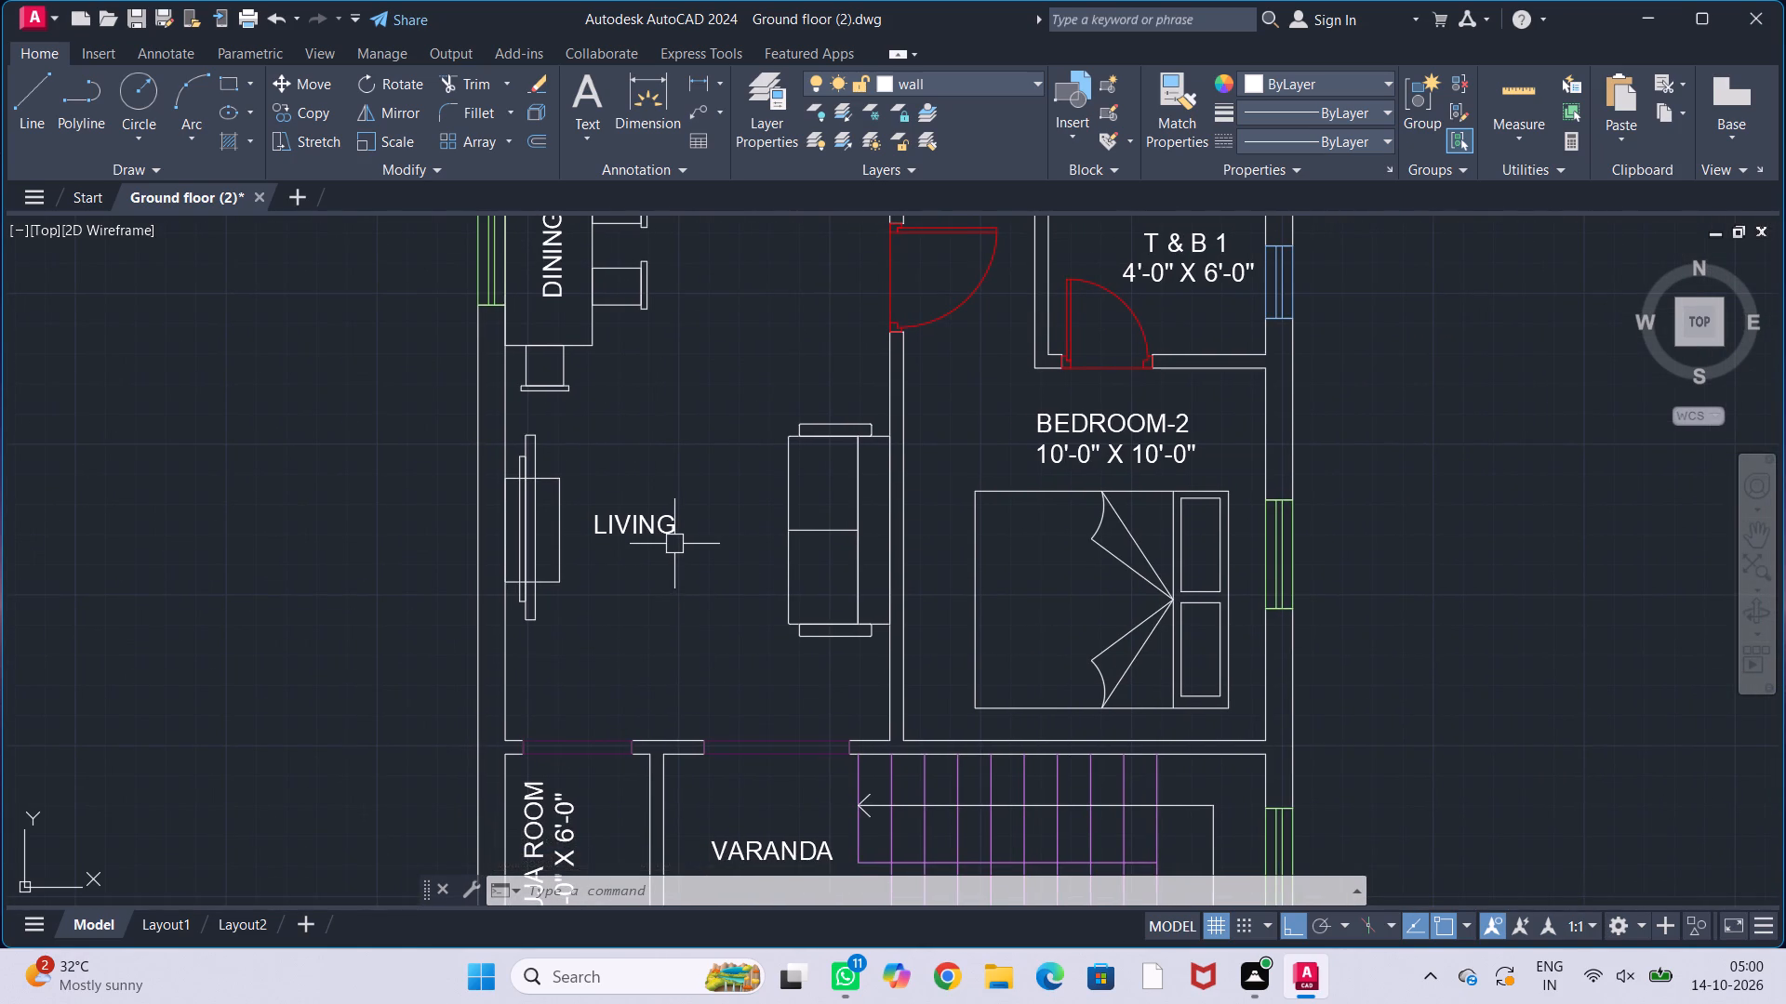
{"action": "left_click", "coordinate": [656, 530]}
{"action": "key", "text": "m"}
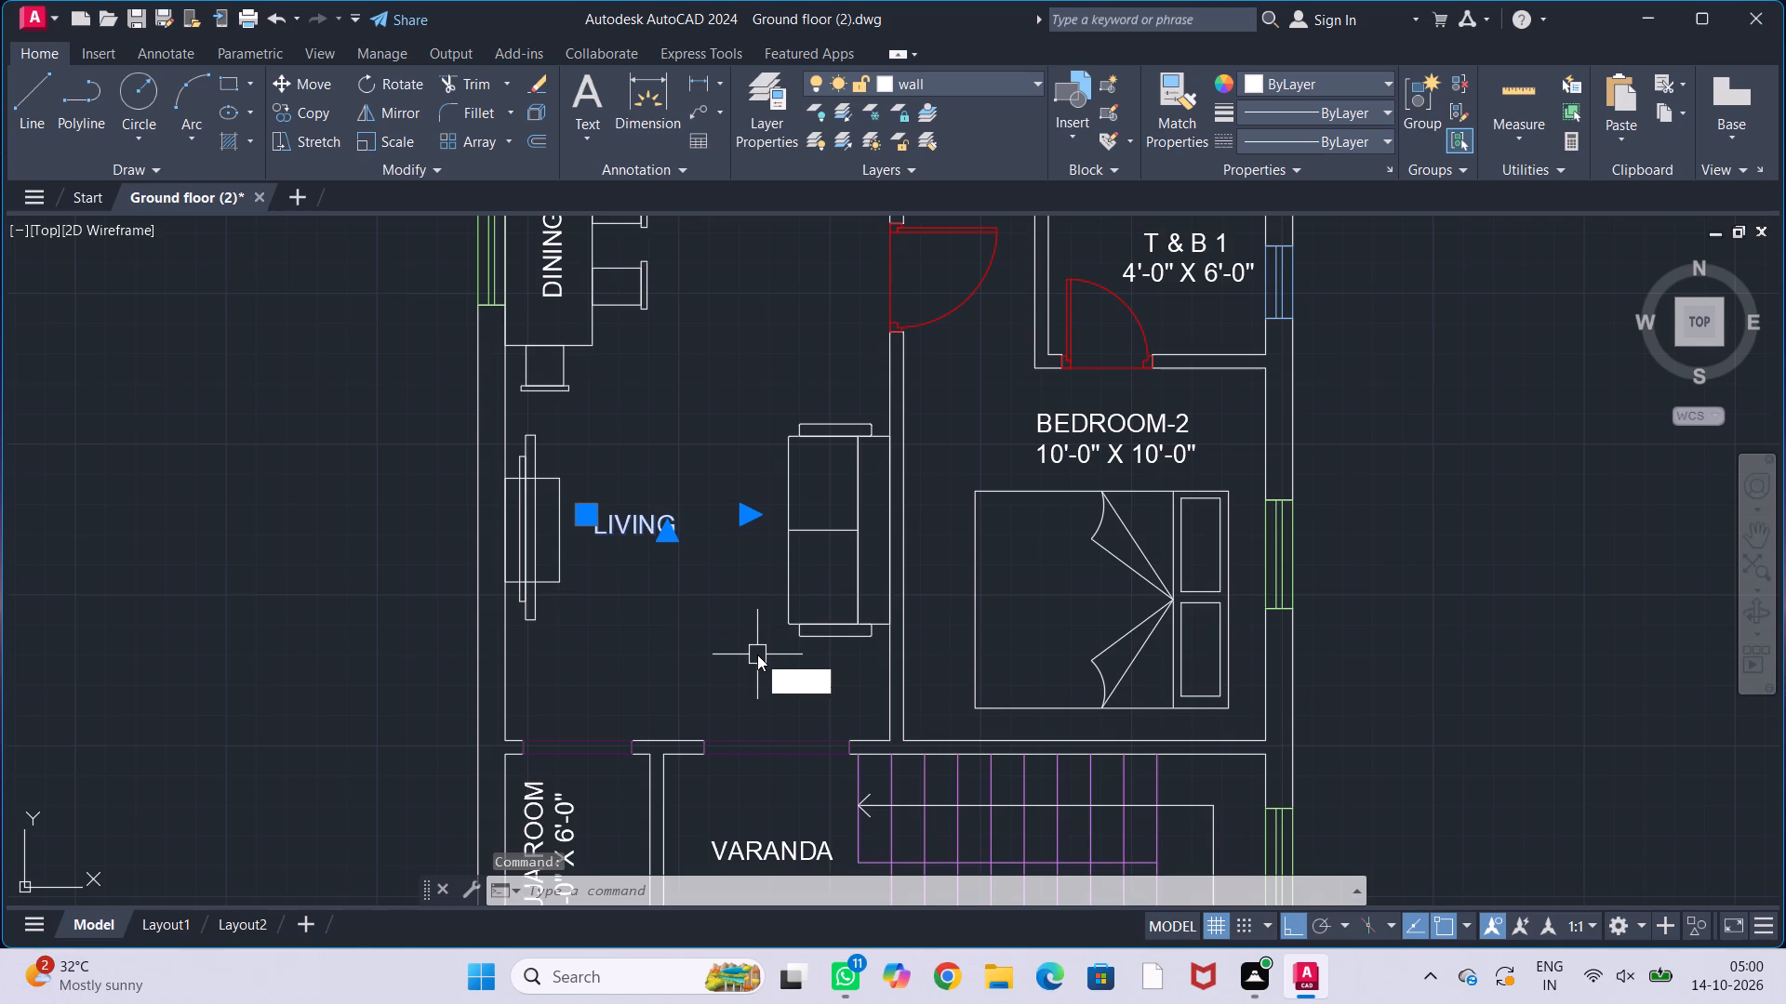
{"action": "key", "text": "Return"}
{"action": "left_click", "coordinate": [595, 530]}
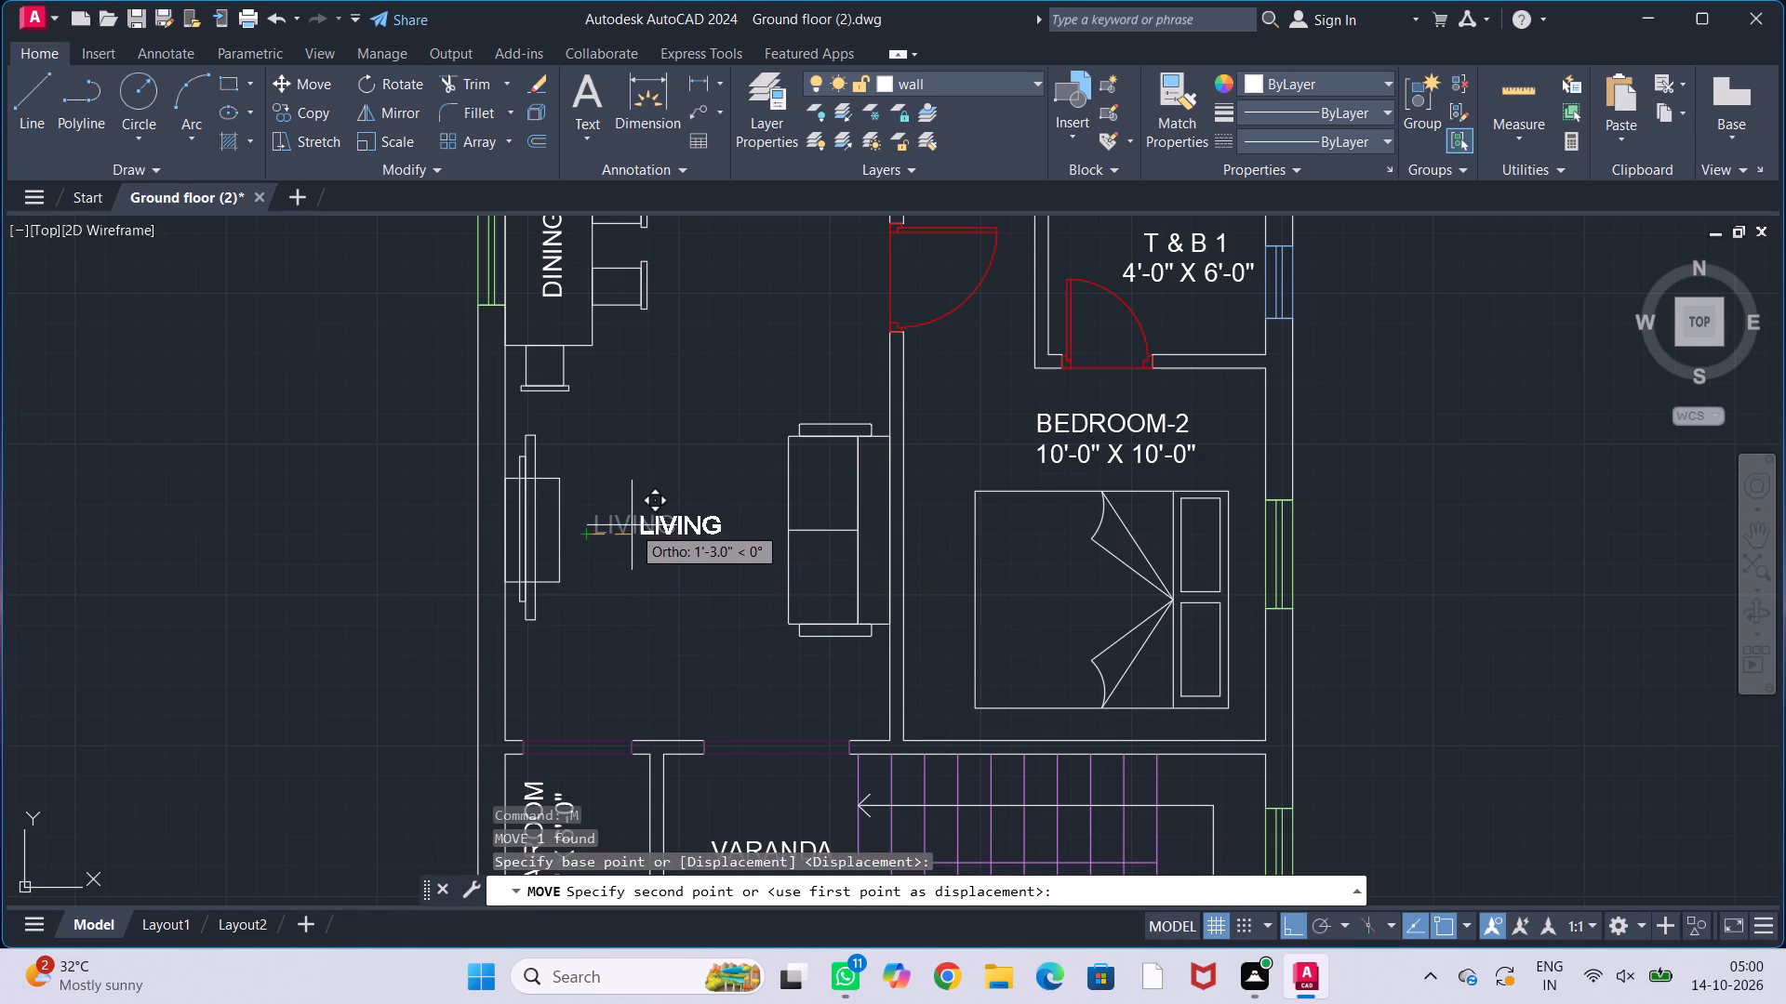
{"action": "left_click", "coordinate": [632, 525]}
{"action": "key", "text": "Escape"}
{"action": "key", "text": "Escape"}
{"action": "key", "text": "Escape"}
{"action": "key", "text": "Escape"}
{"action": "scroll", "coordinate": [717, 614], "scroll_direction": "down", "scroll_amount": 2}
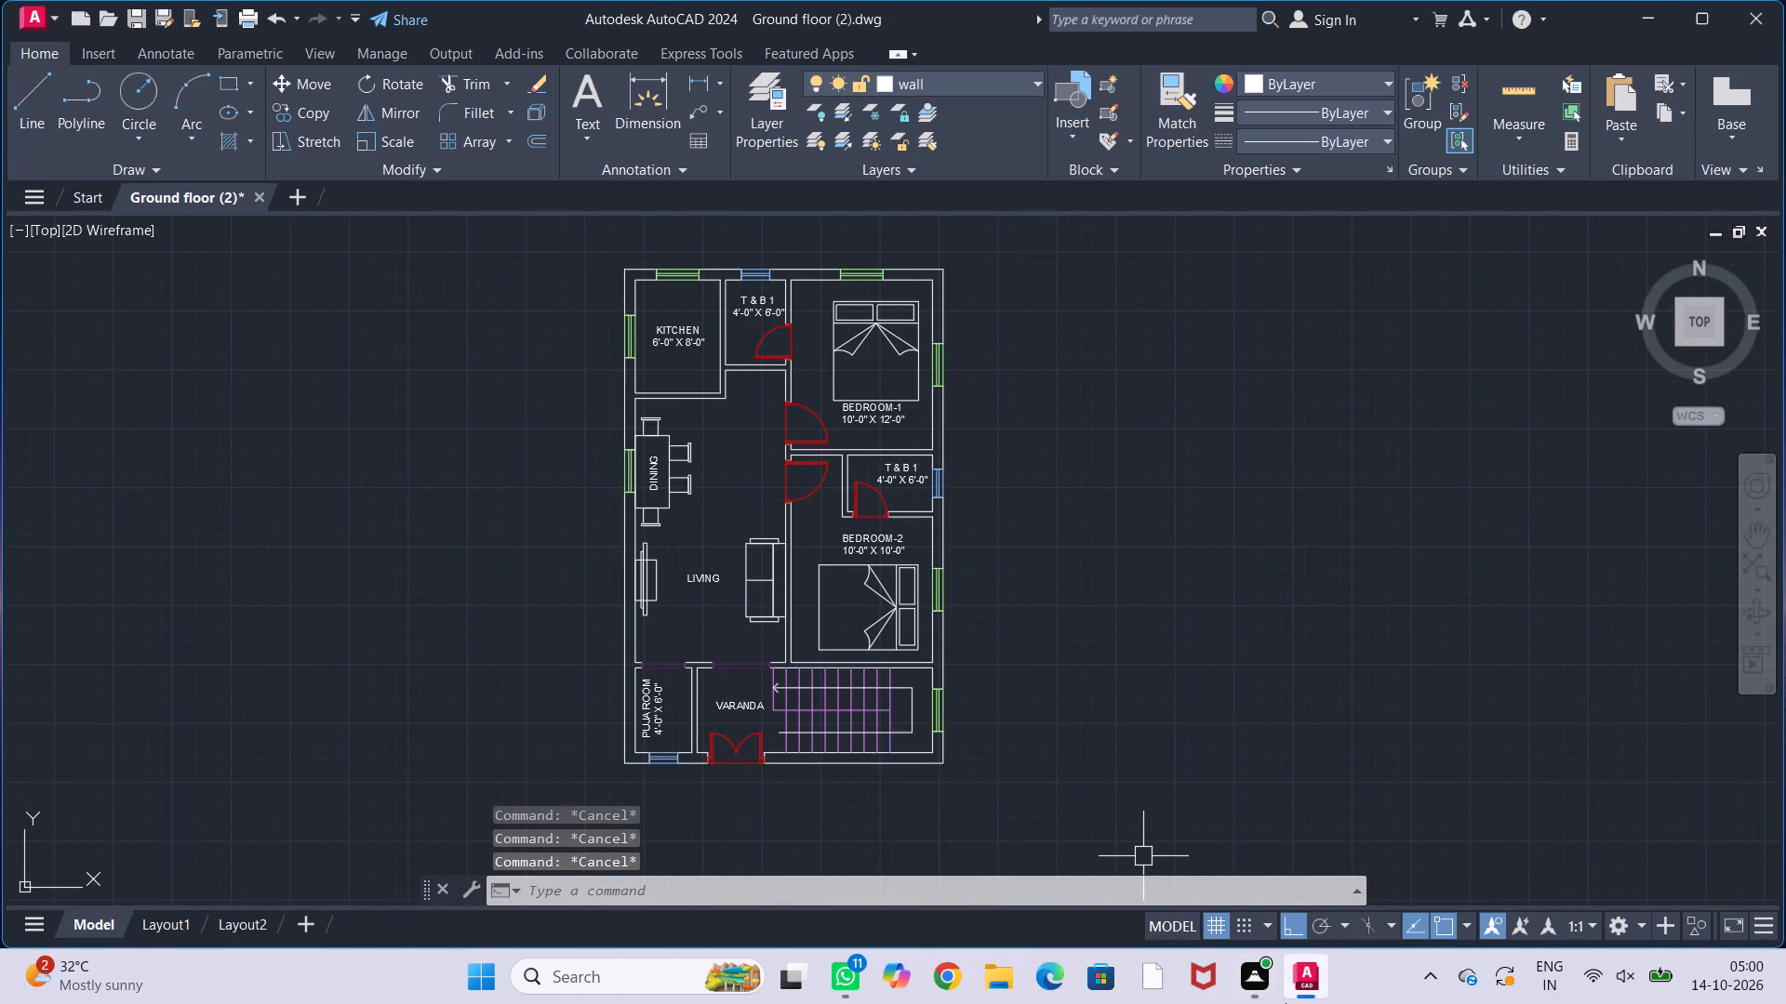
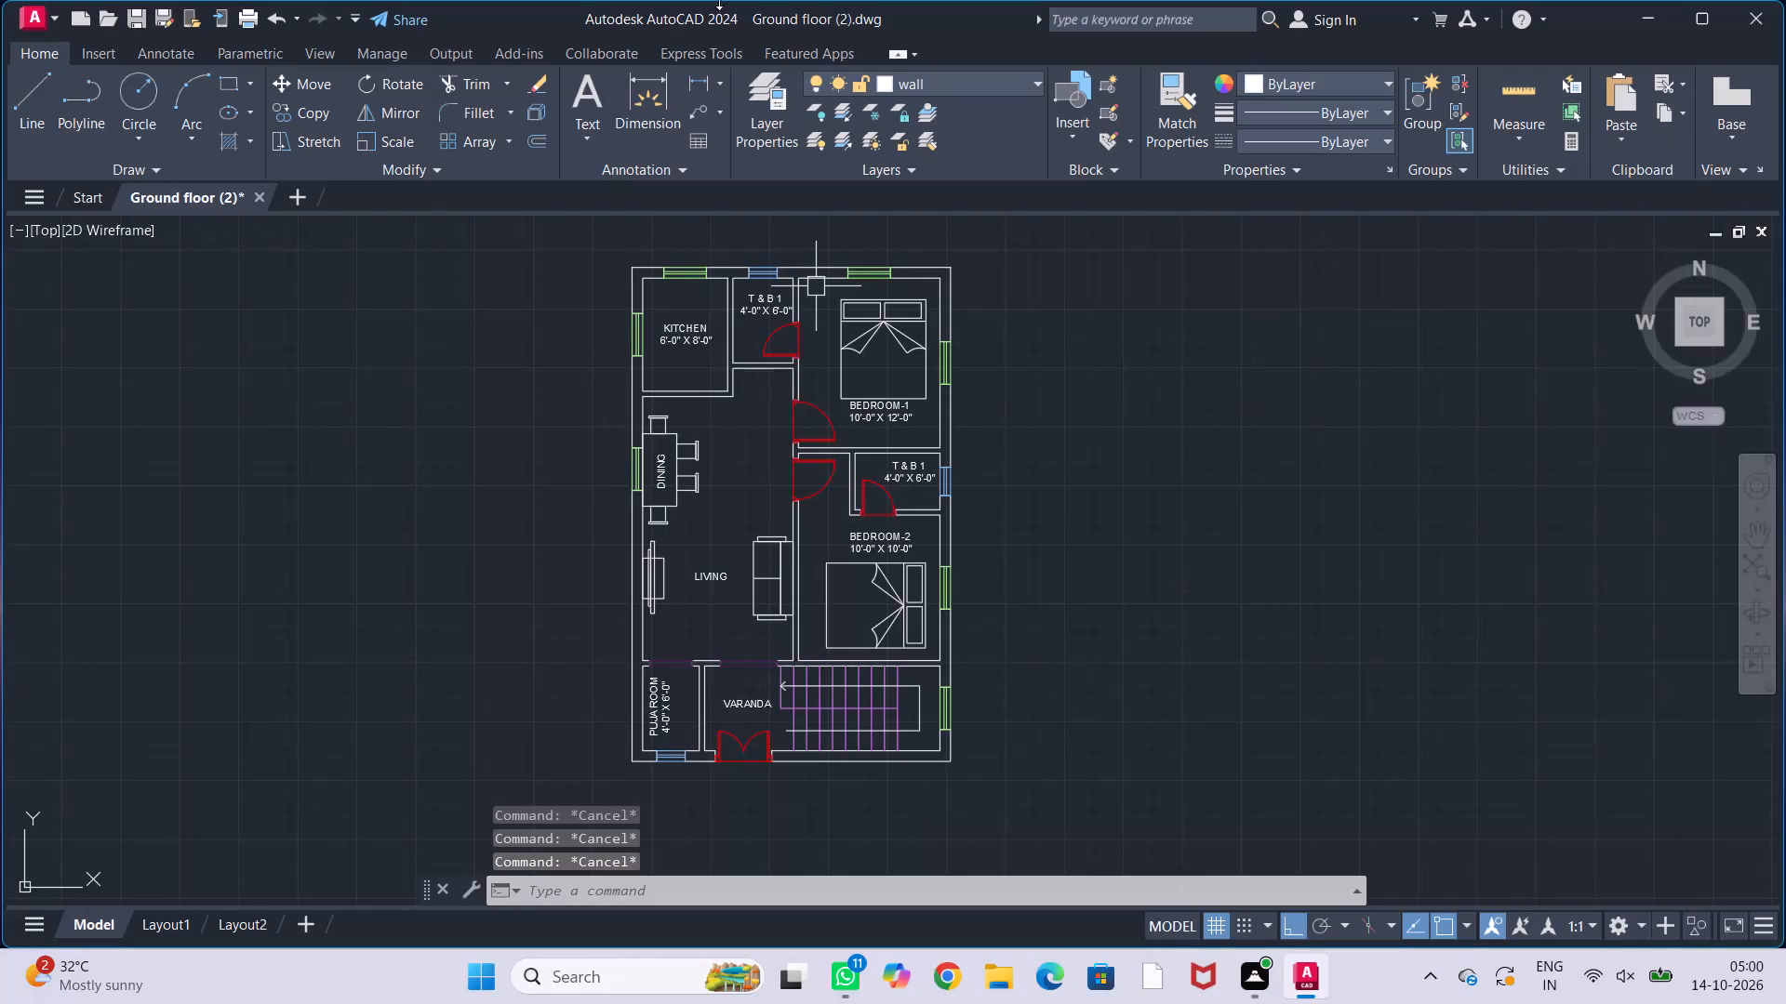
Create a new layer named furniture and set its colour to index 255.
{"action": "left_click", "coordinate": [977, 80]}
{"action": "left_click", "coordinate": [977, 80]}
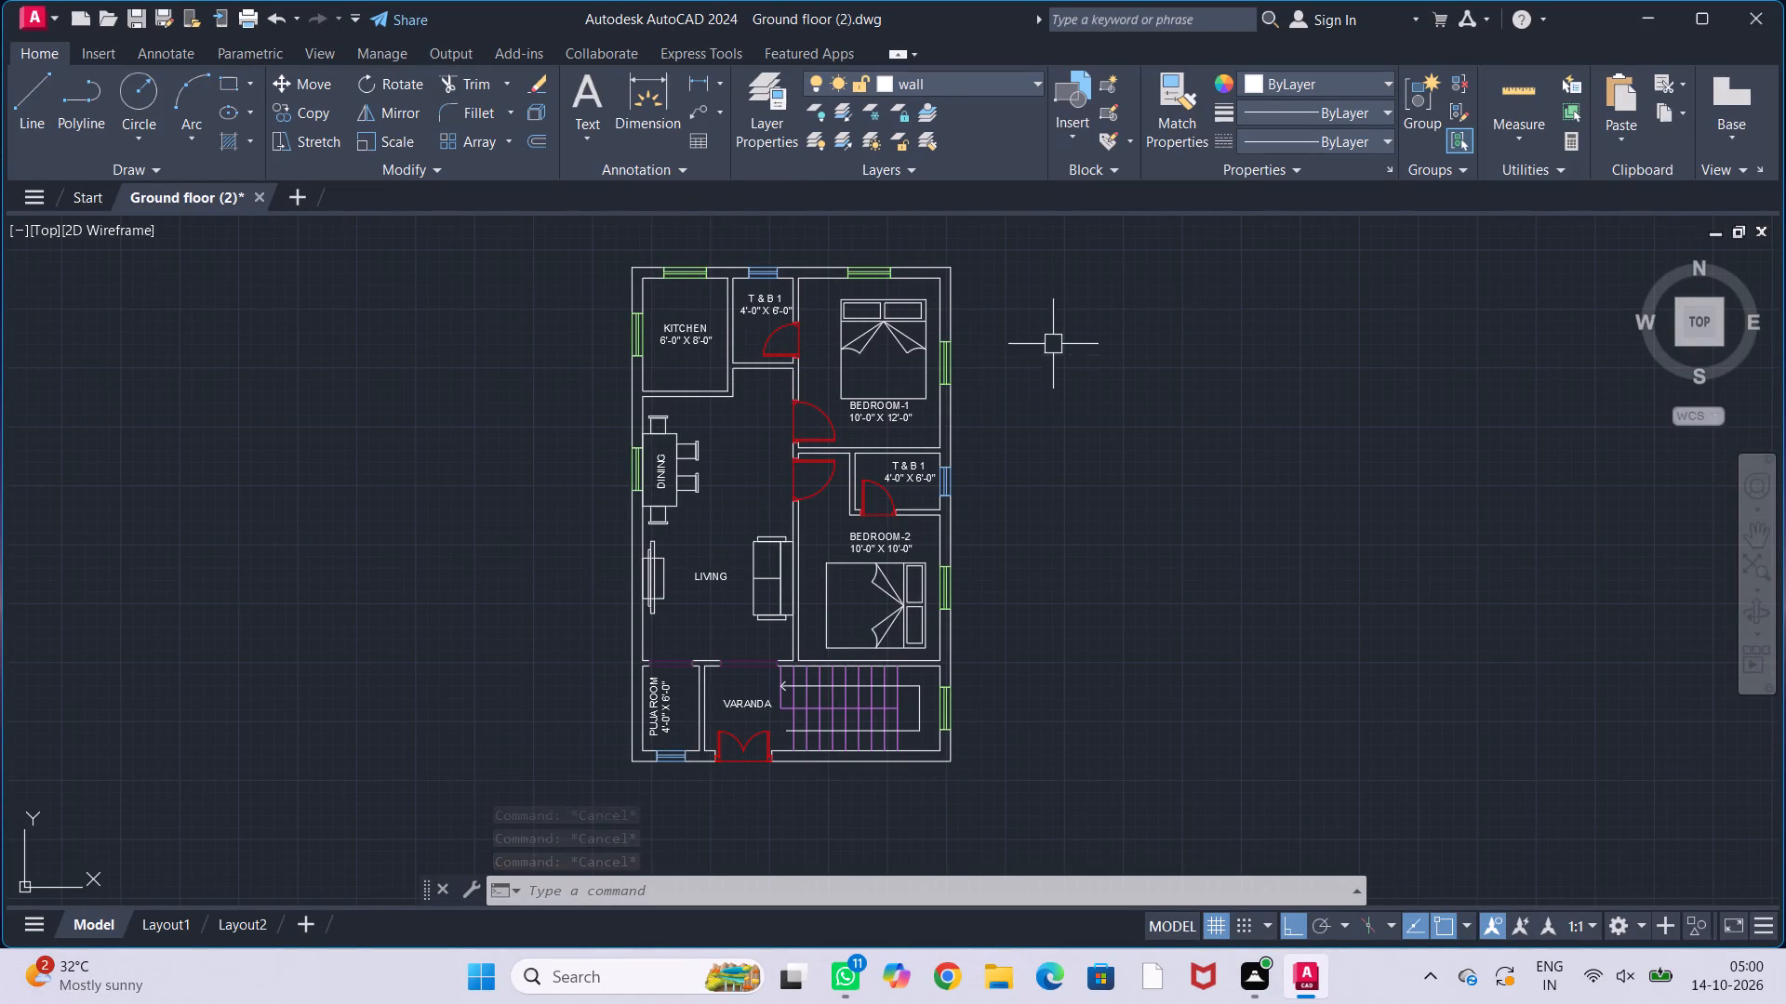
{"action": "middle_click_drag", "start_coordinate": [1053, 344], "coordinate": [1113, 365]}
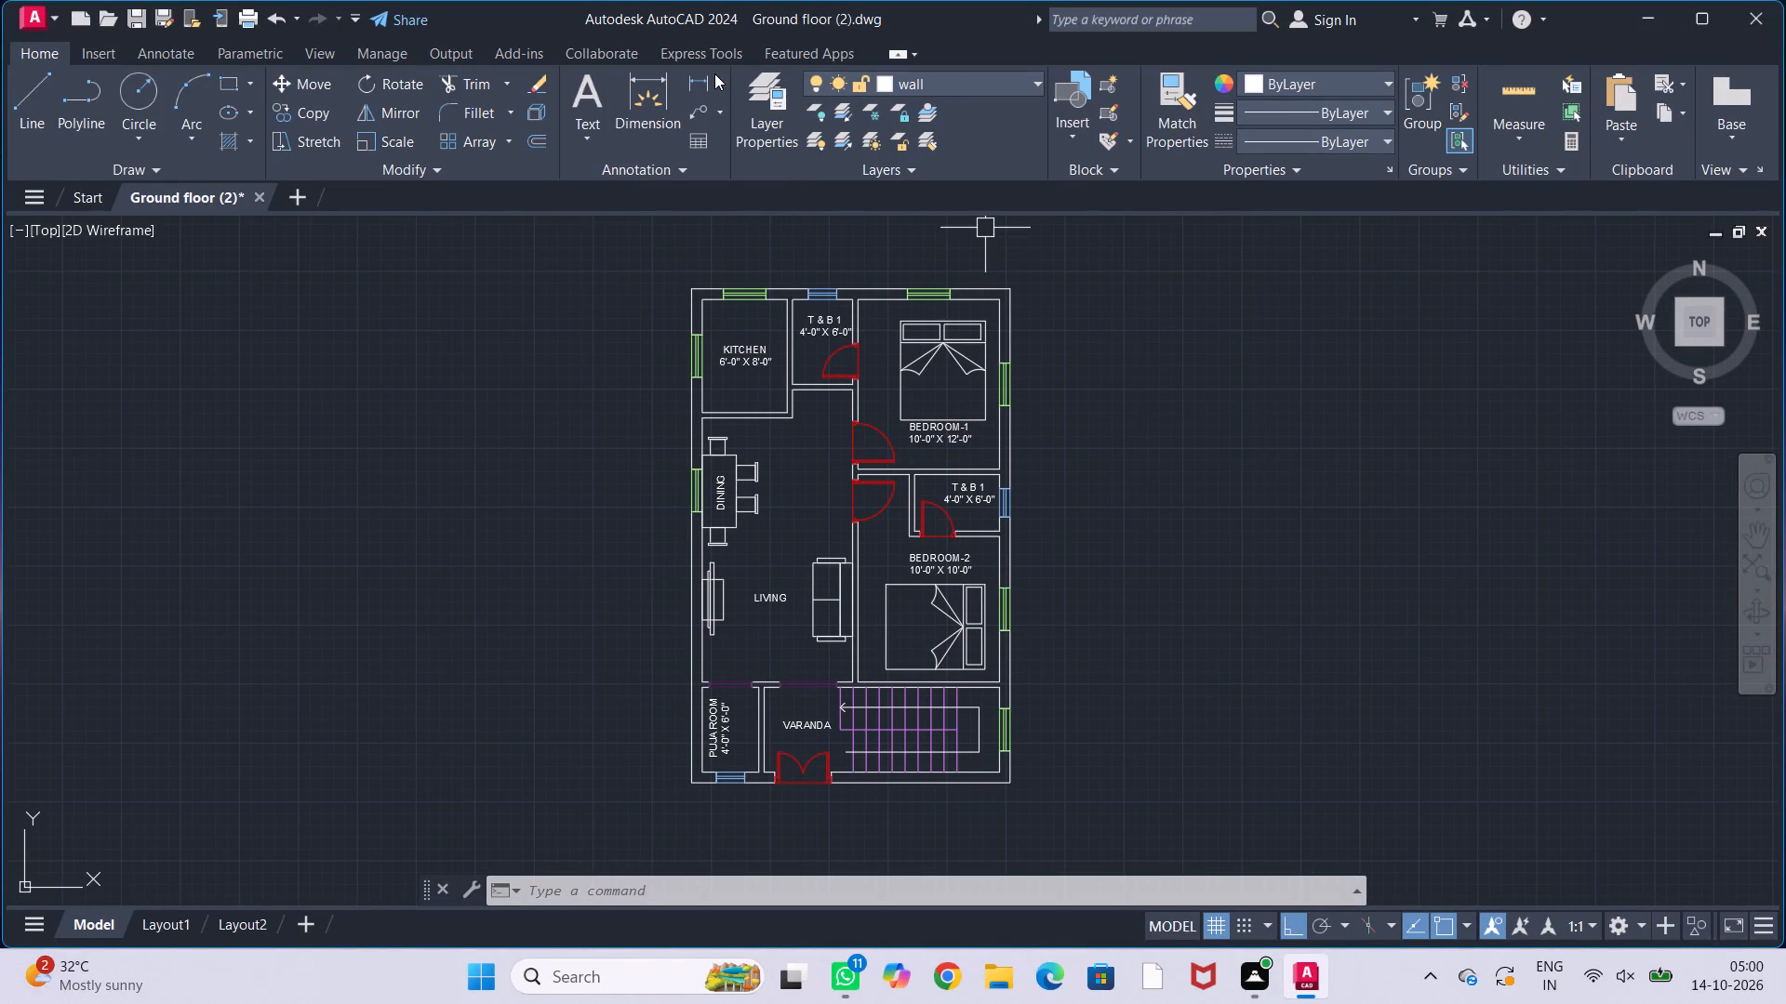
{"action": "left_click", "coordinate": [743, 96]}
{"action": "left_click", "coordinate": [237, 107]}
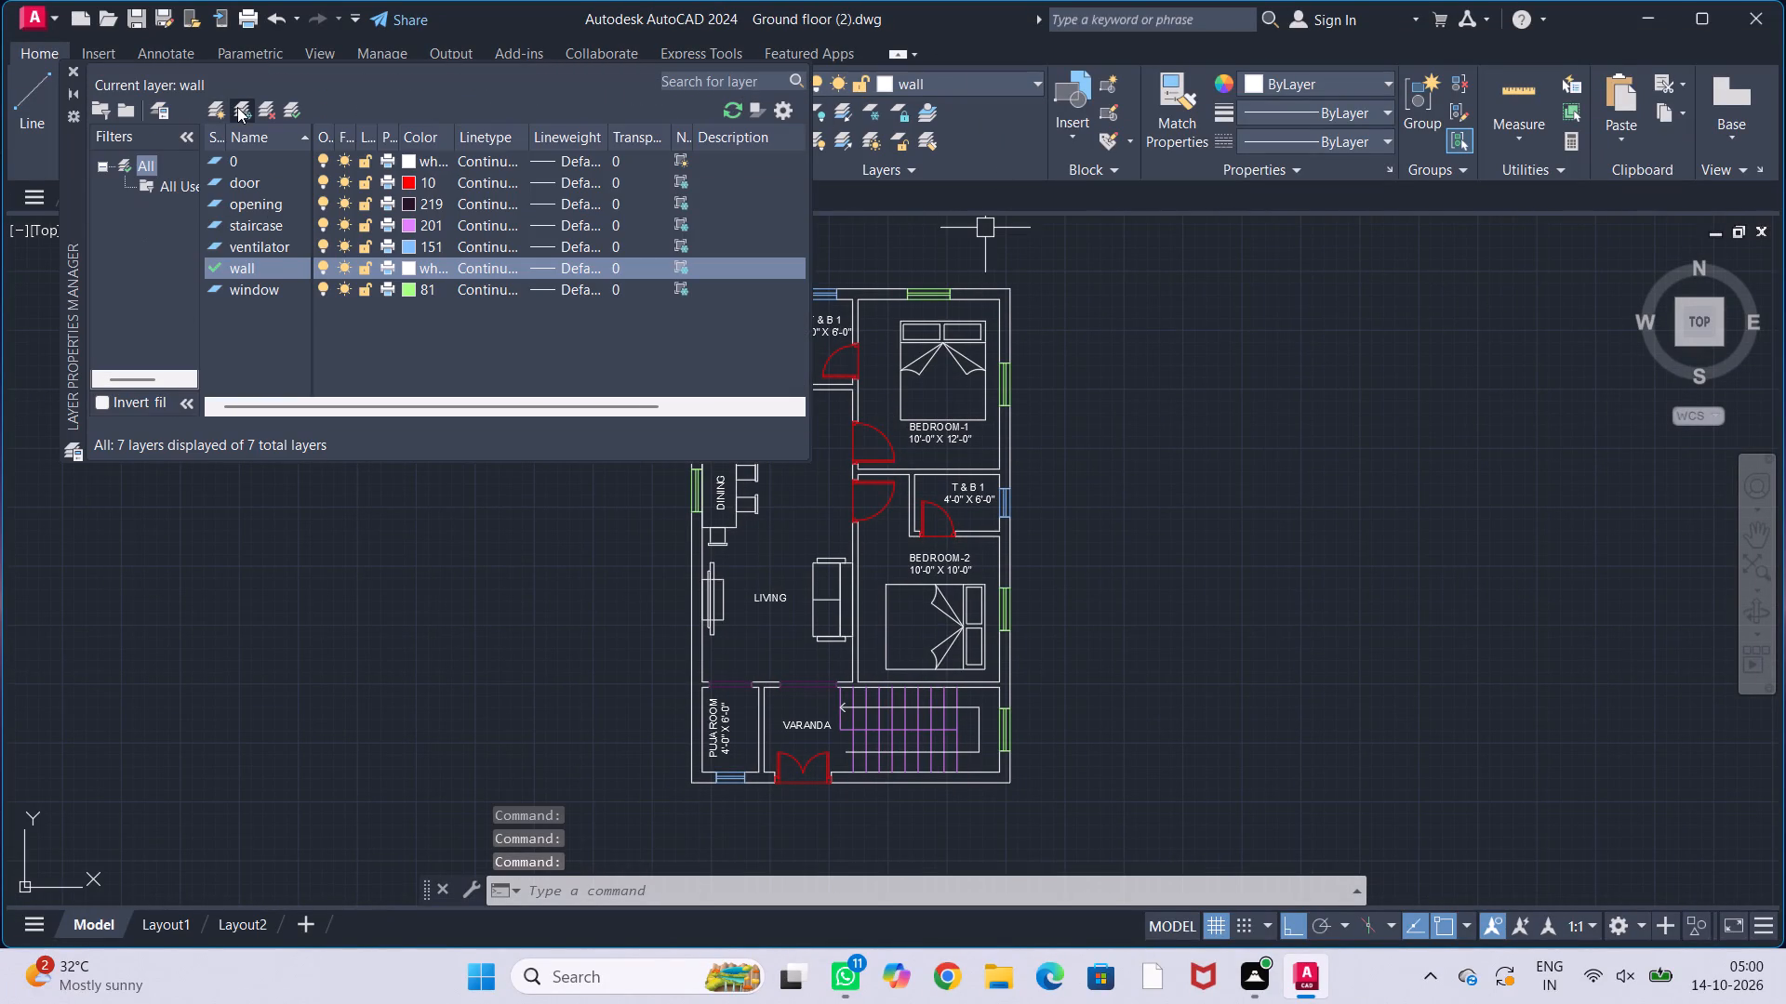
{"action": "key", "text": "BackSpace"}
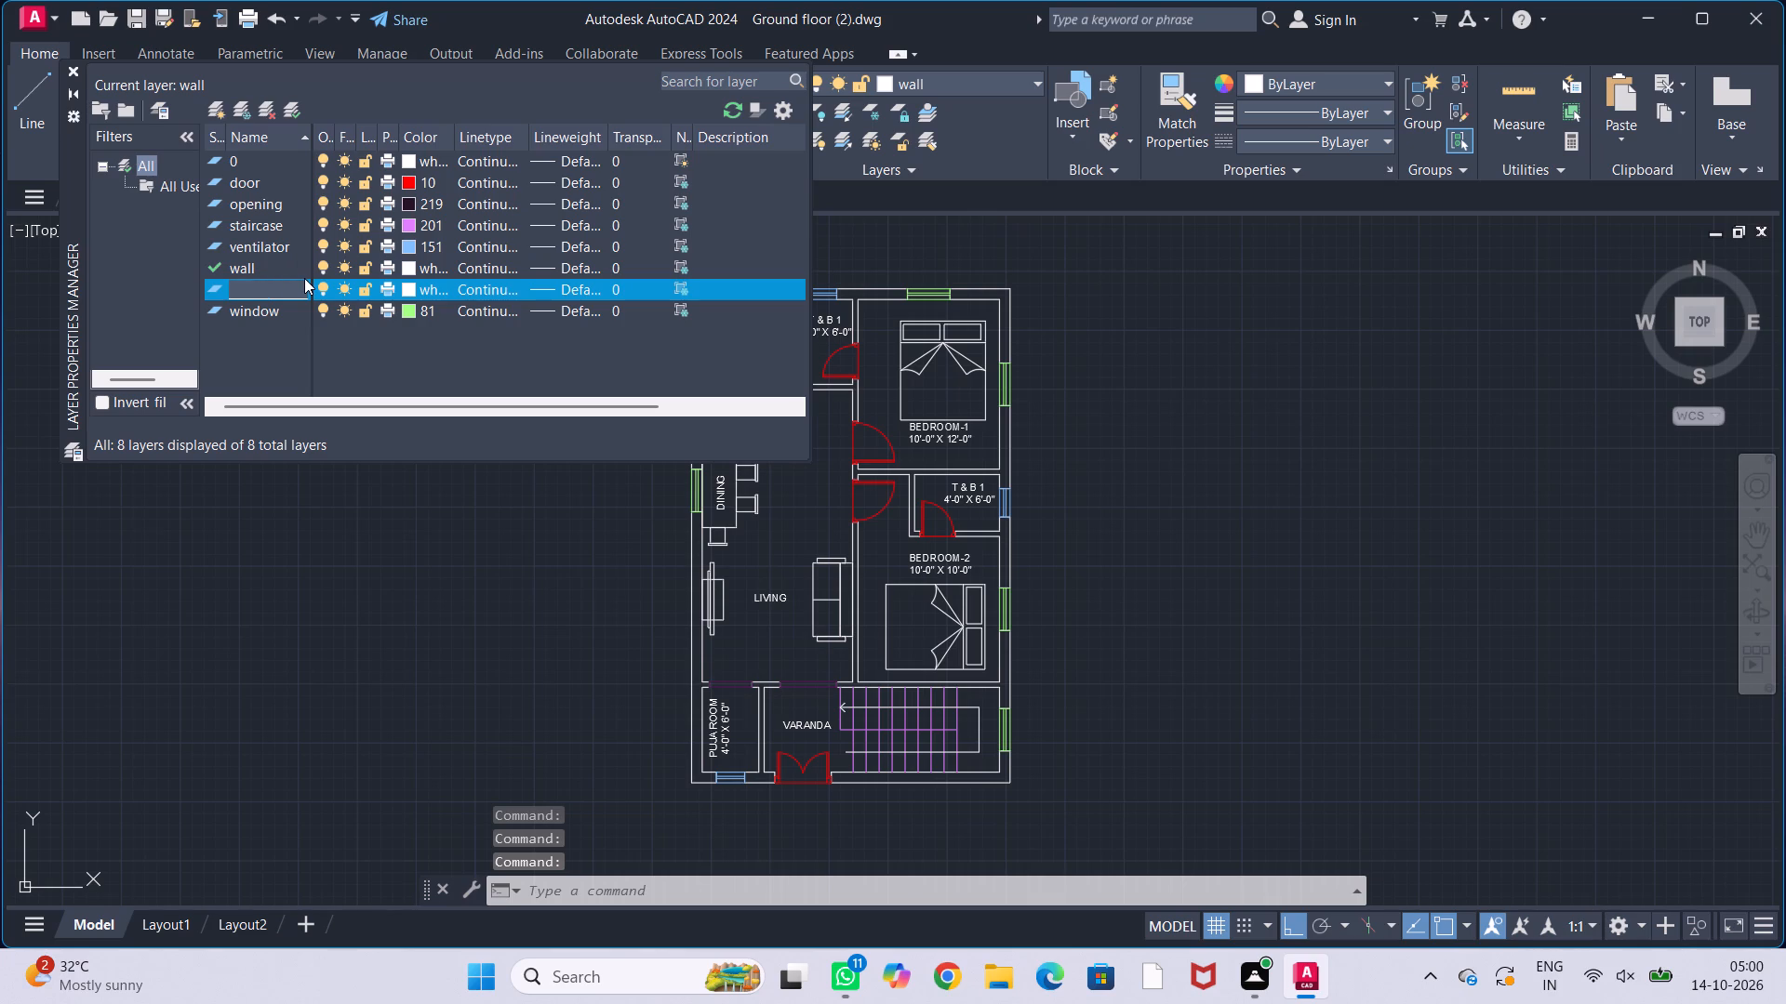
{"action": "type", "text": "furniture"}
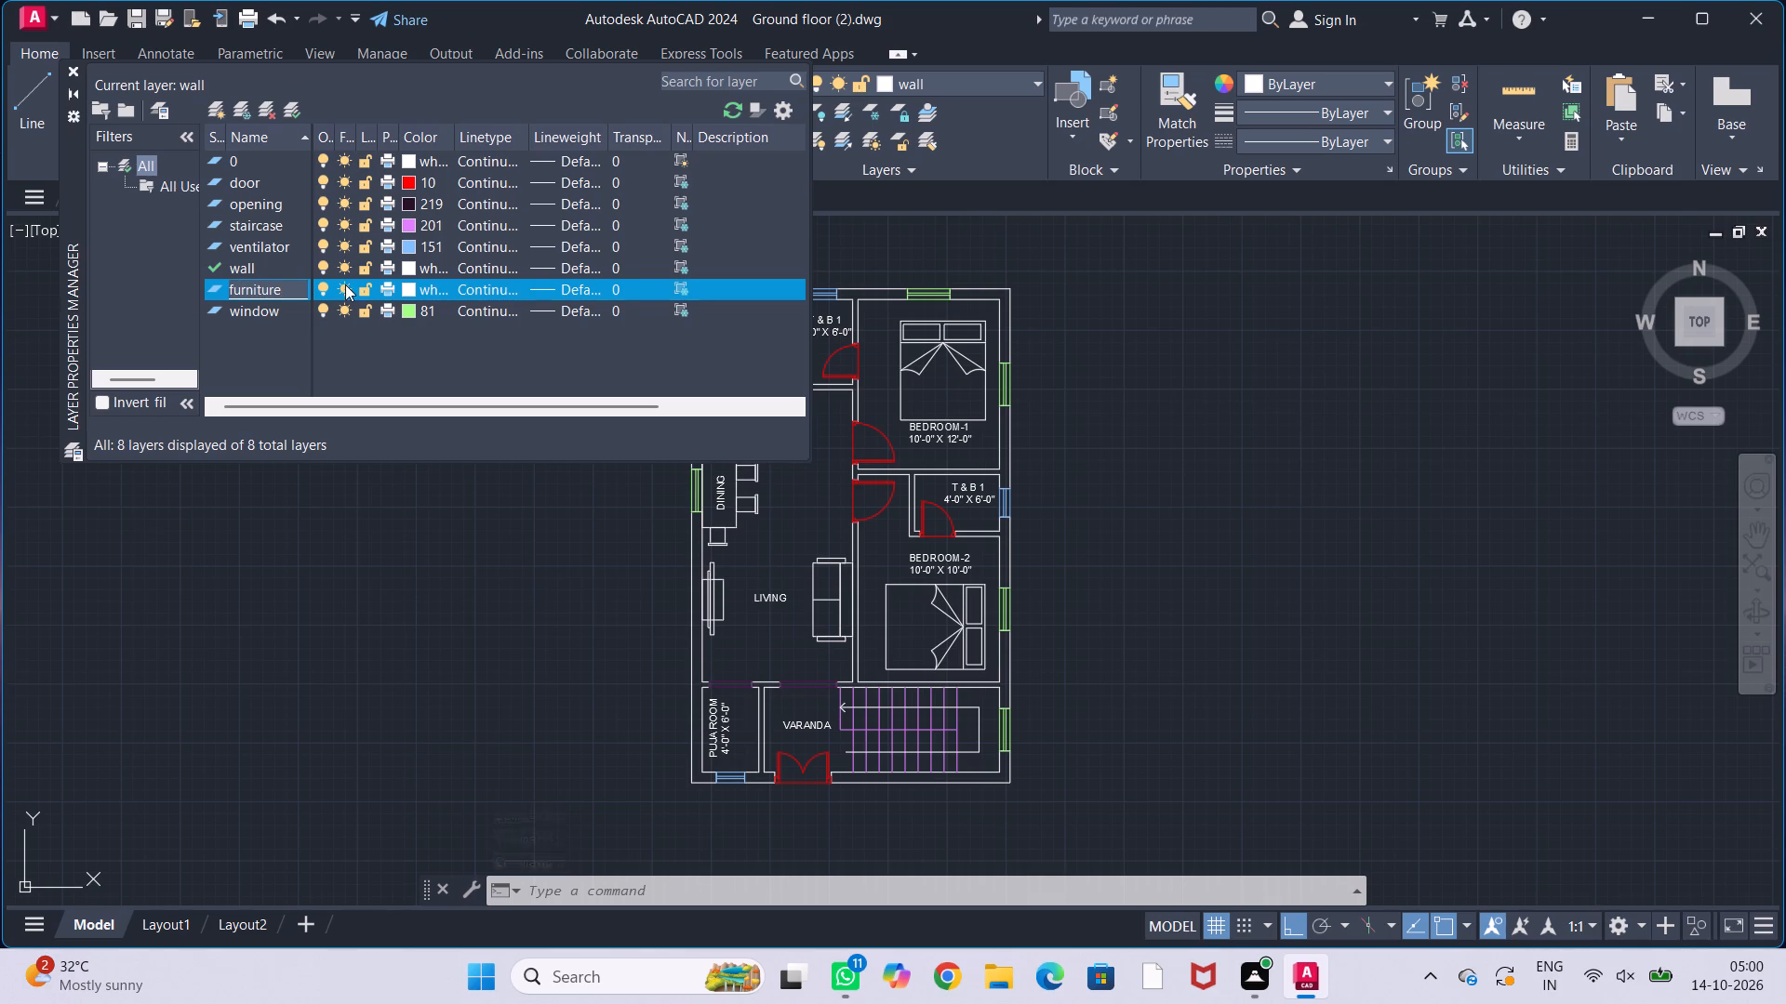
{"action": "left_click", "coordinate": [410, 286]}
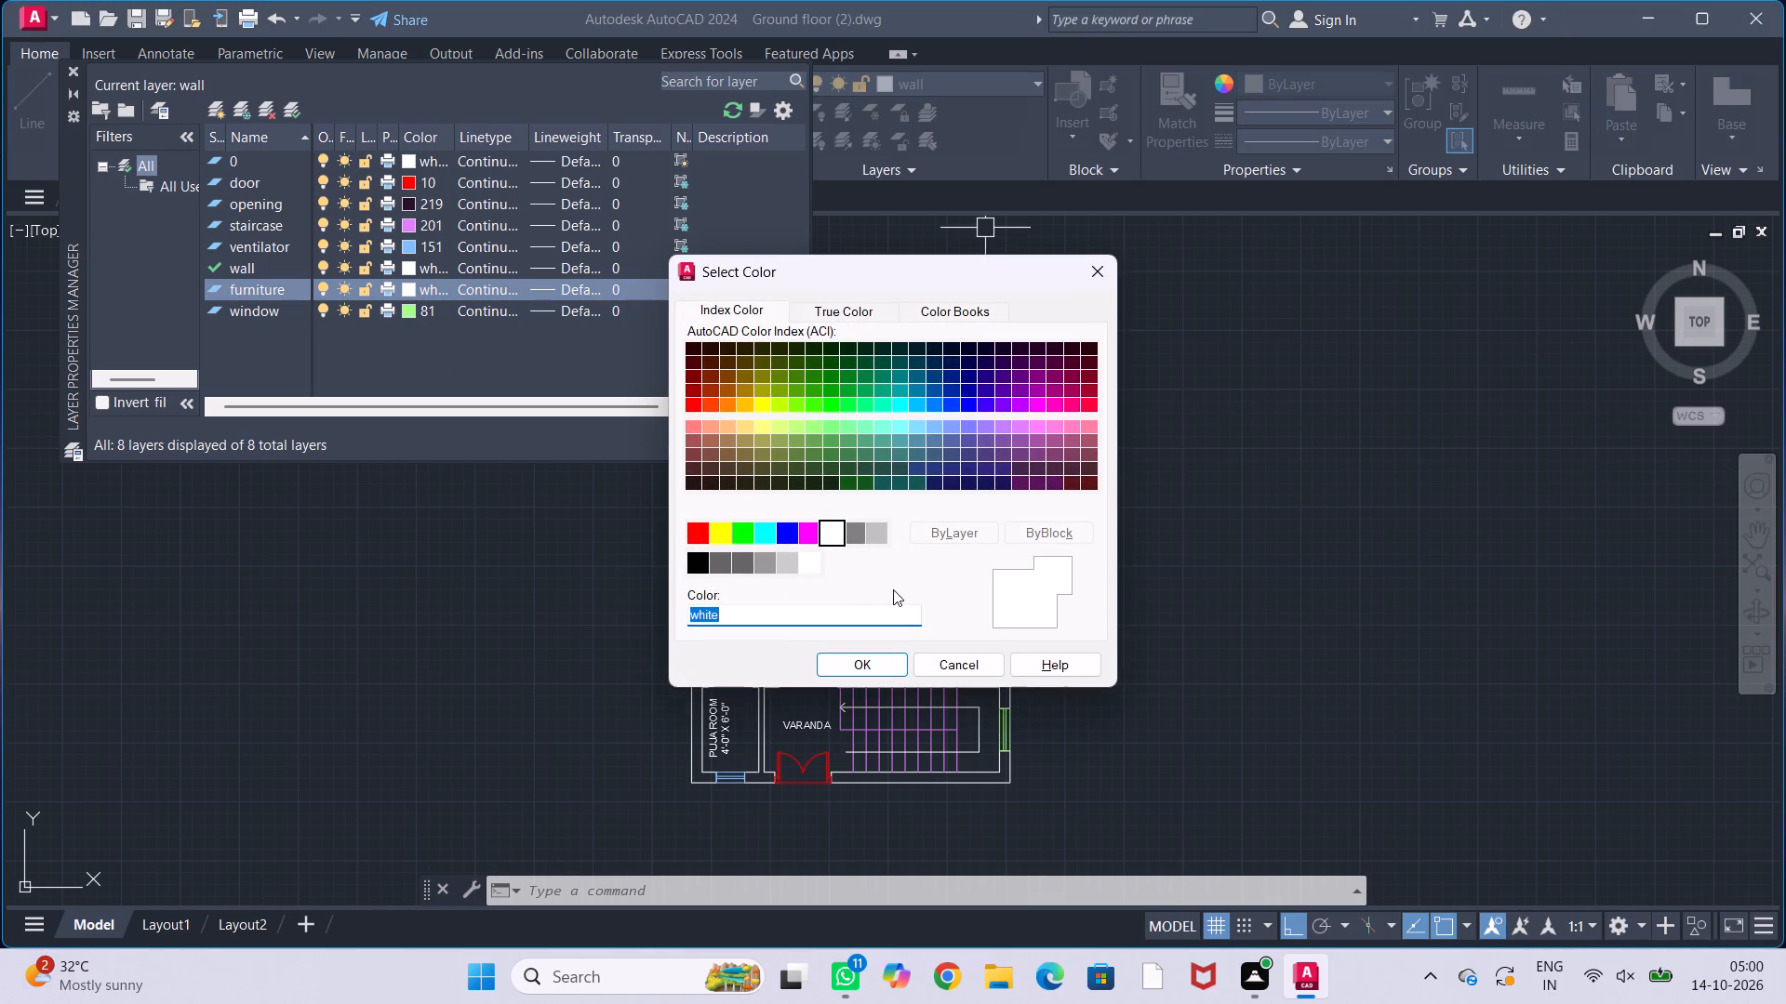
{"action": "left_click", "coordinate": [811, 569]}
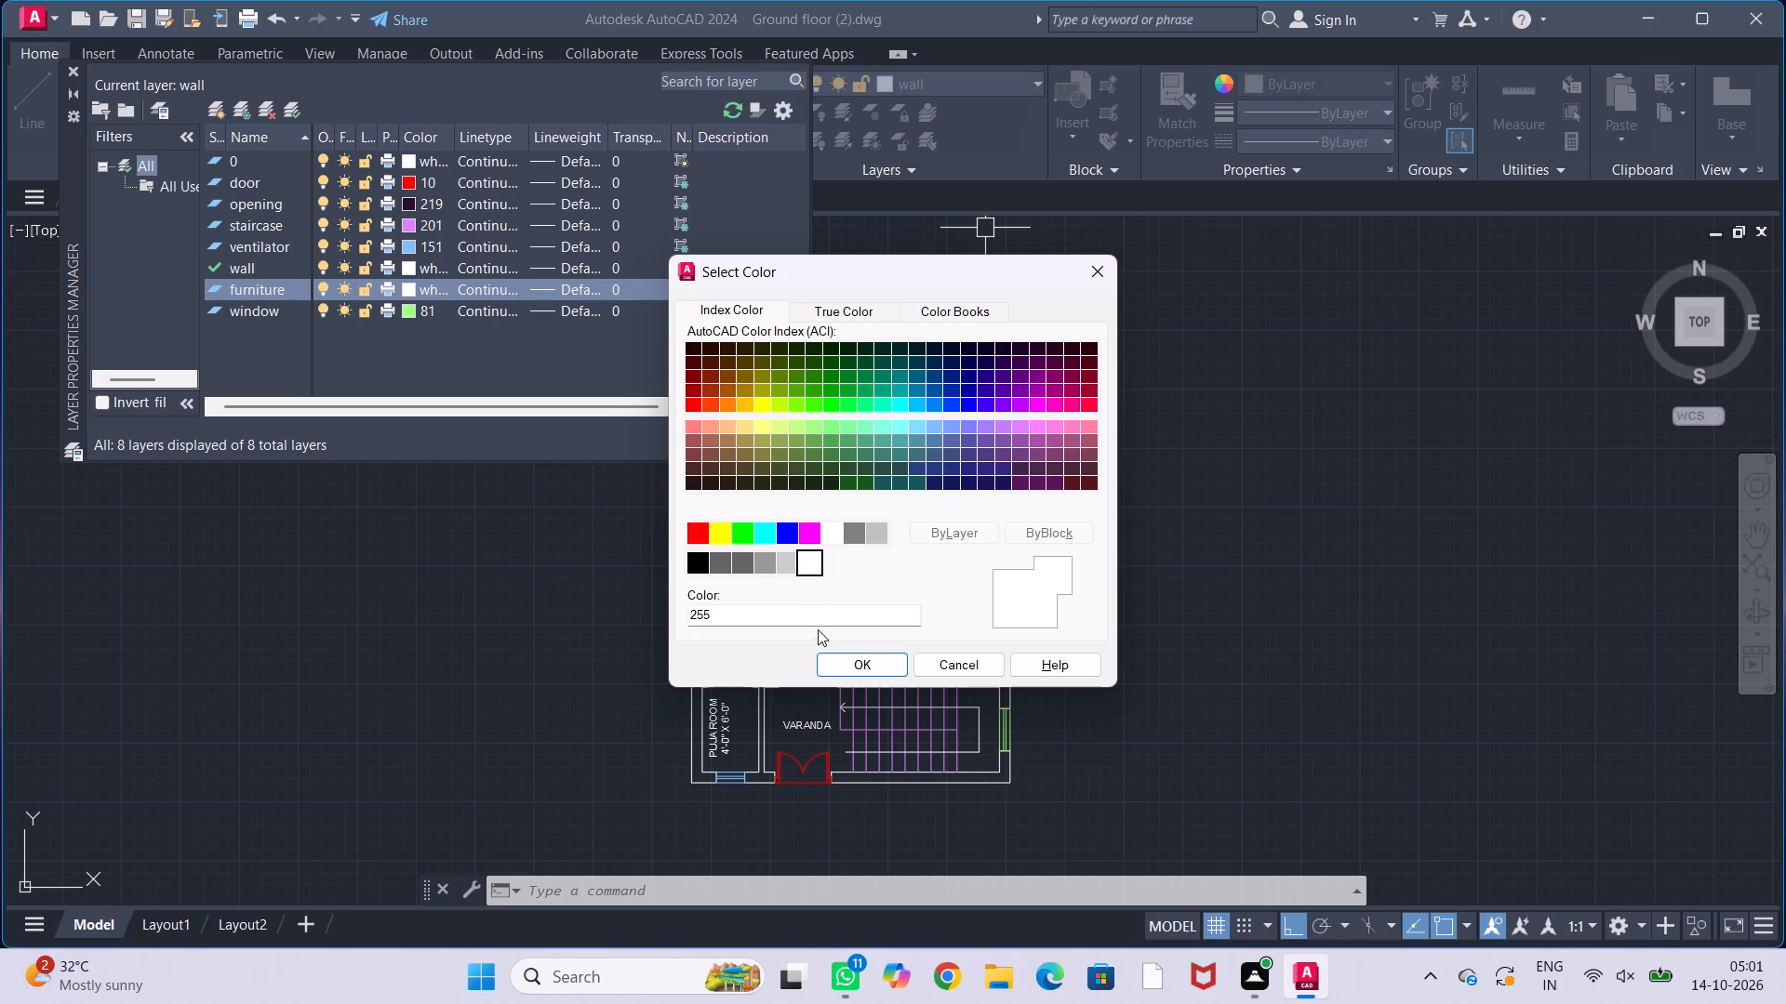
{"action": "left_click", "coordinate": [851, 664]}
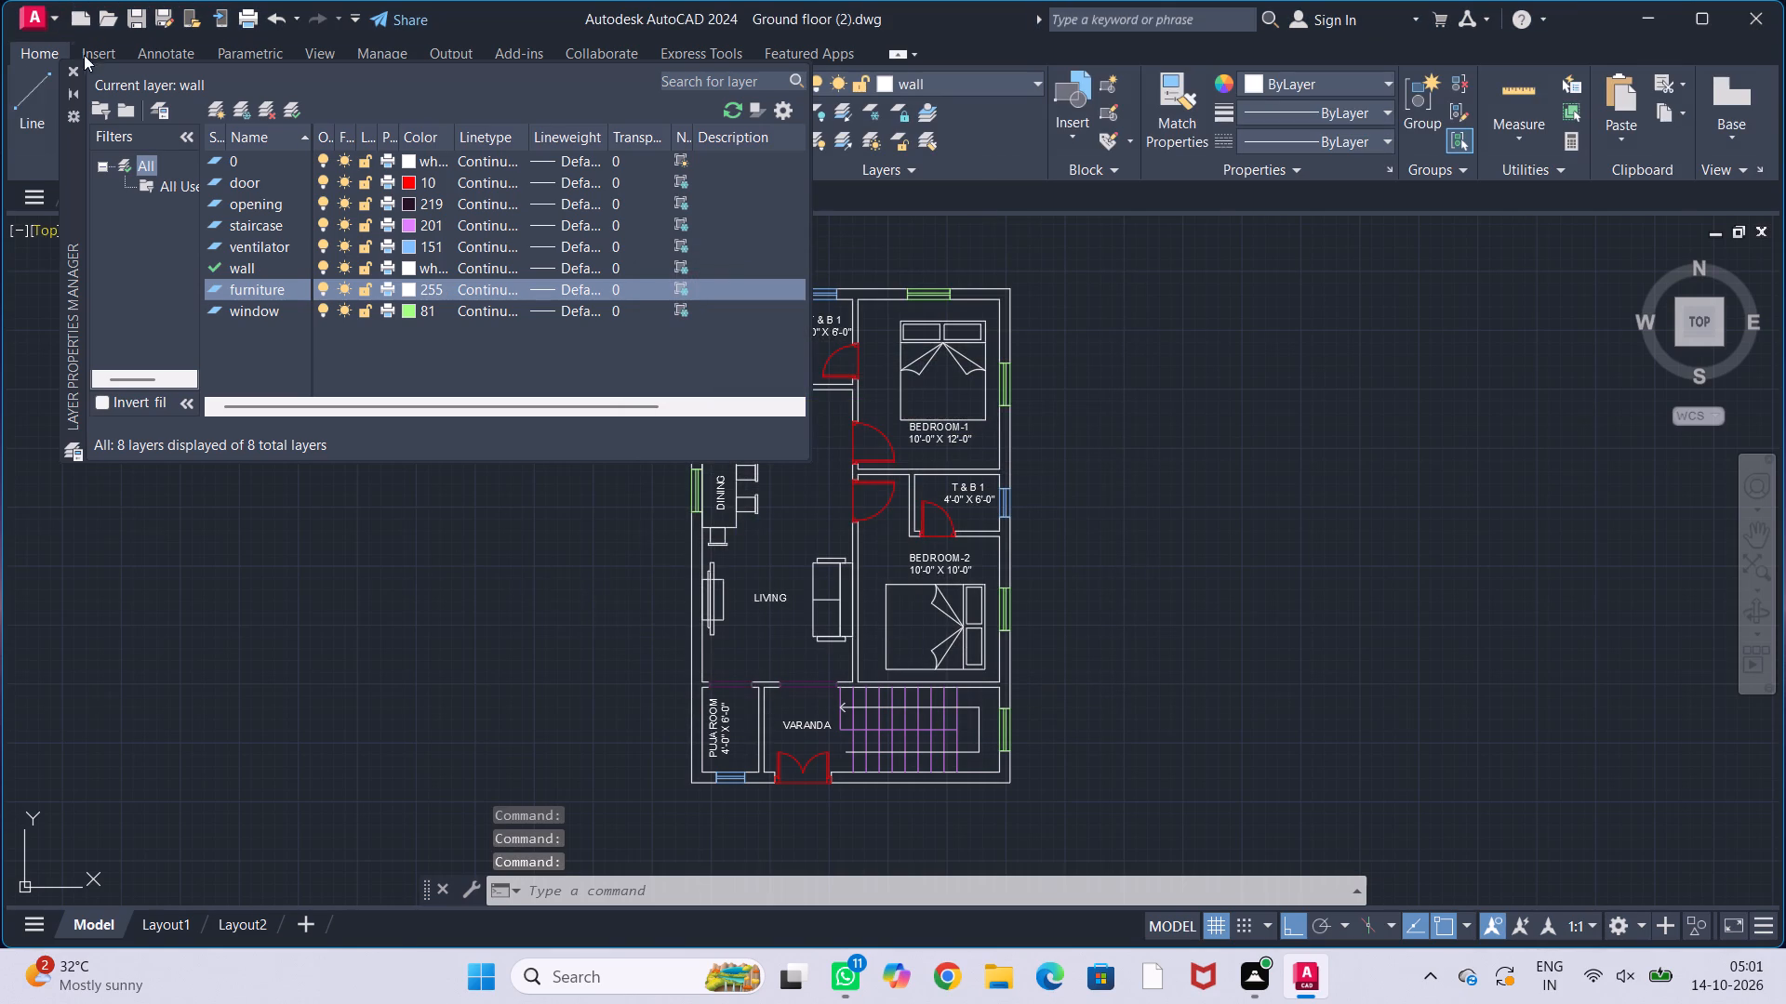
{"action": "left_click", "coordinate": [76, 71]}
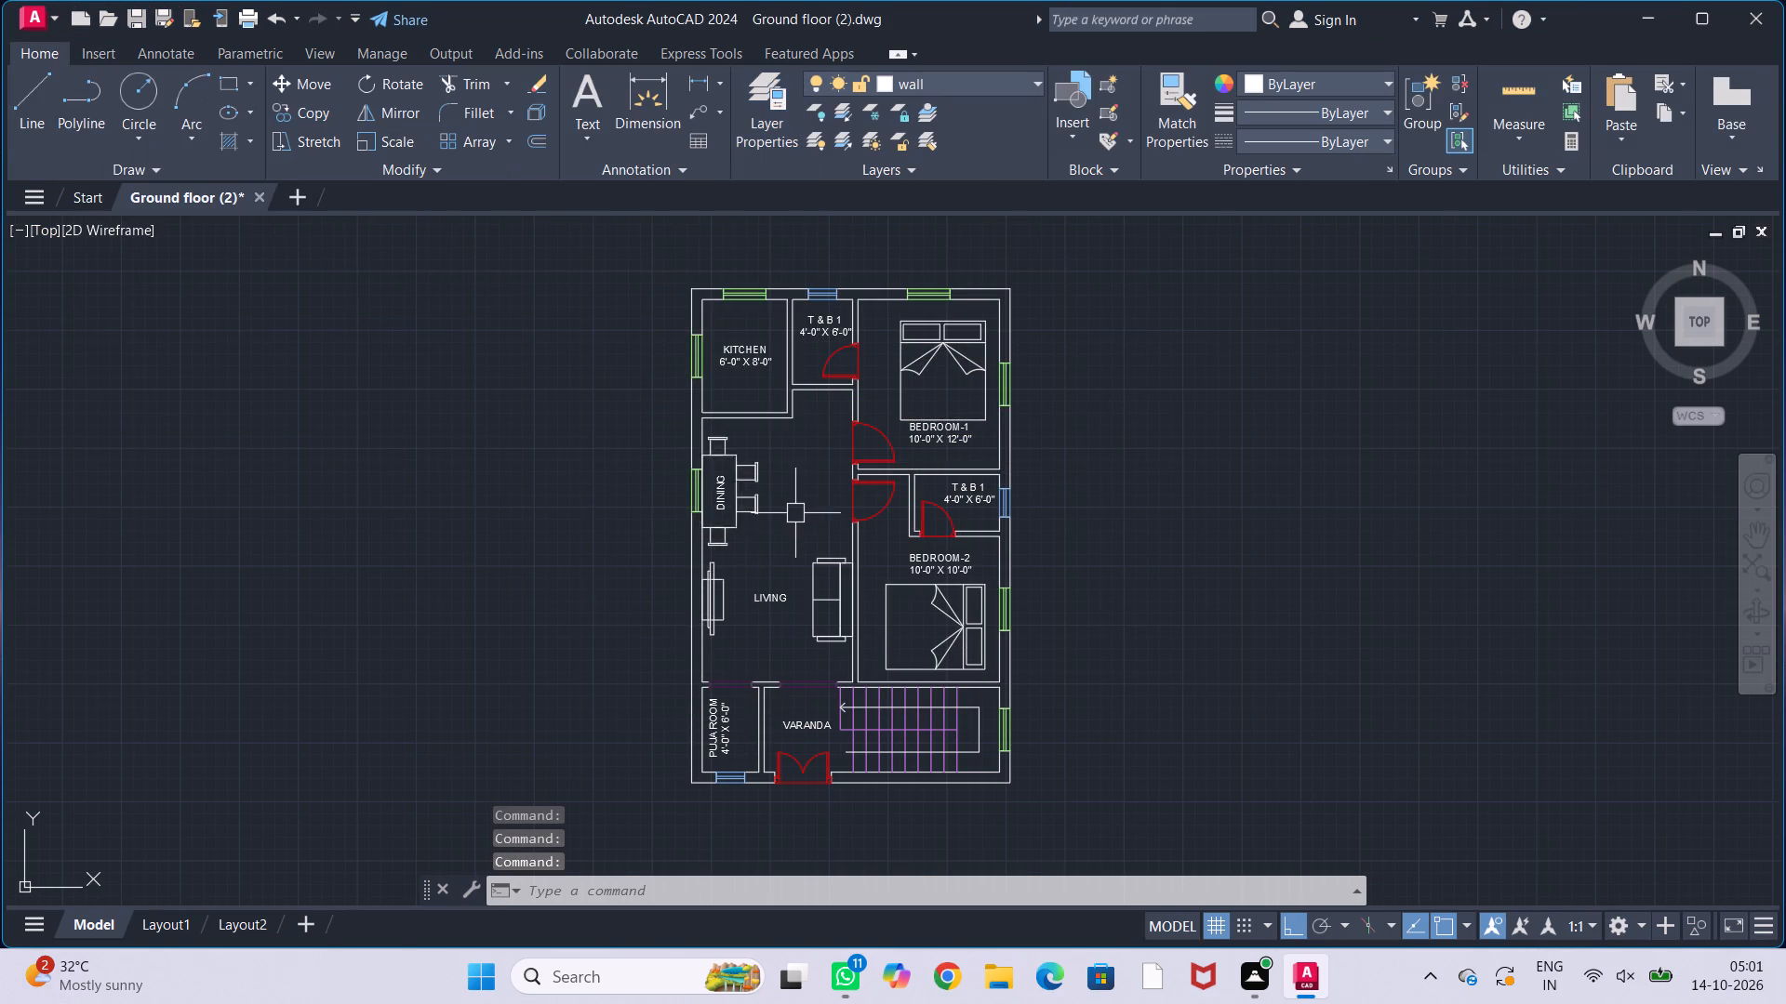
Assign both bedroom beds, the dining table with its chairs, the living room wall unit and the sofa to the furniture layer.
{"action": "scroll", "coordinate": [798, 509], "scroll_direction": "up", "scroll_amount": 1}
{"action": "middle_click_drag", "start_coordinate": [793, 501], "coordinate": [698, 546]}
{"action": "left_click", "coordinate": [893, 343]}
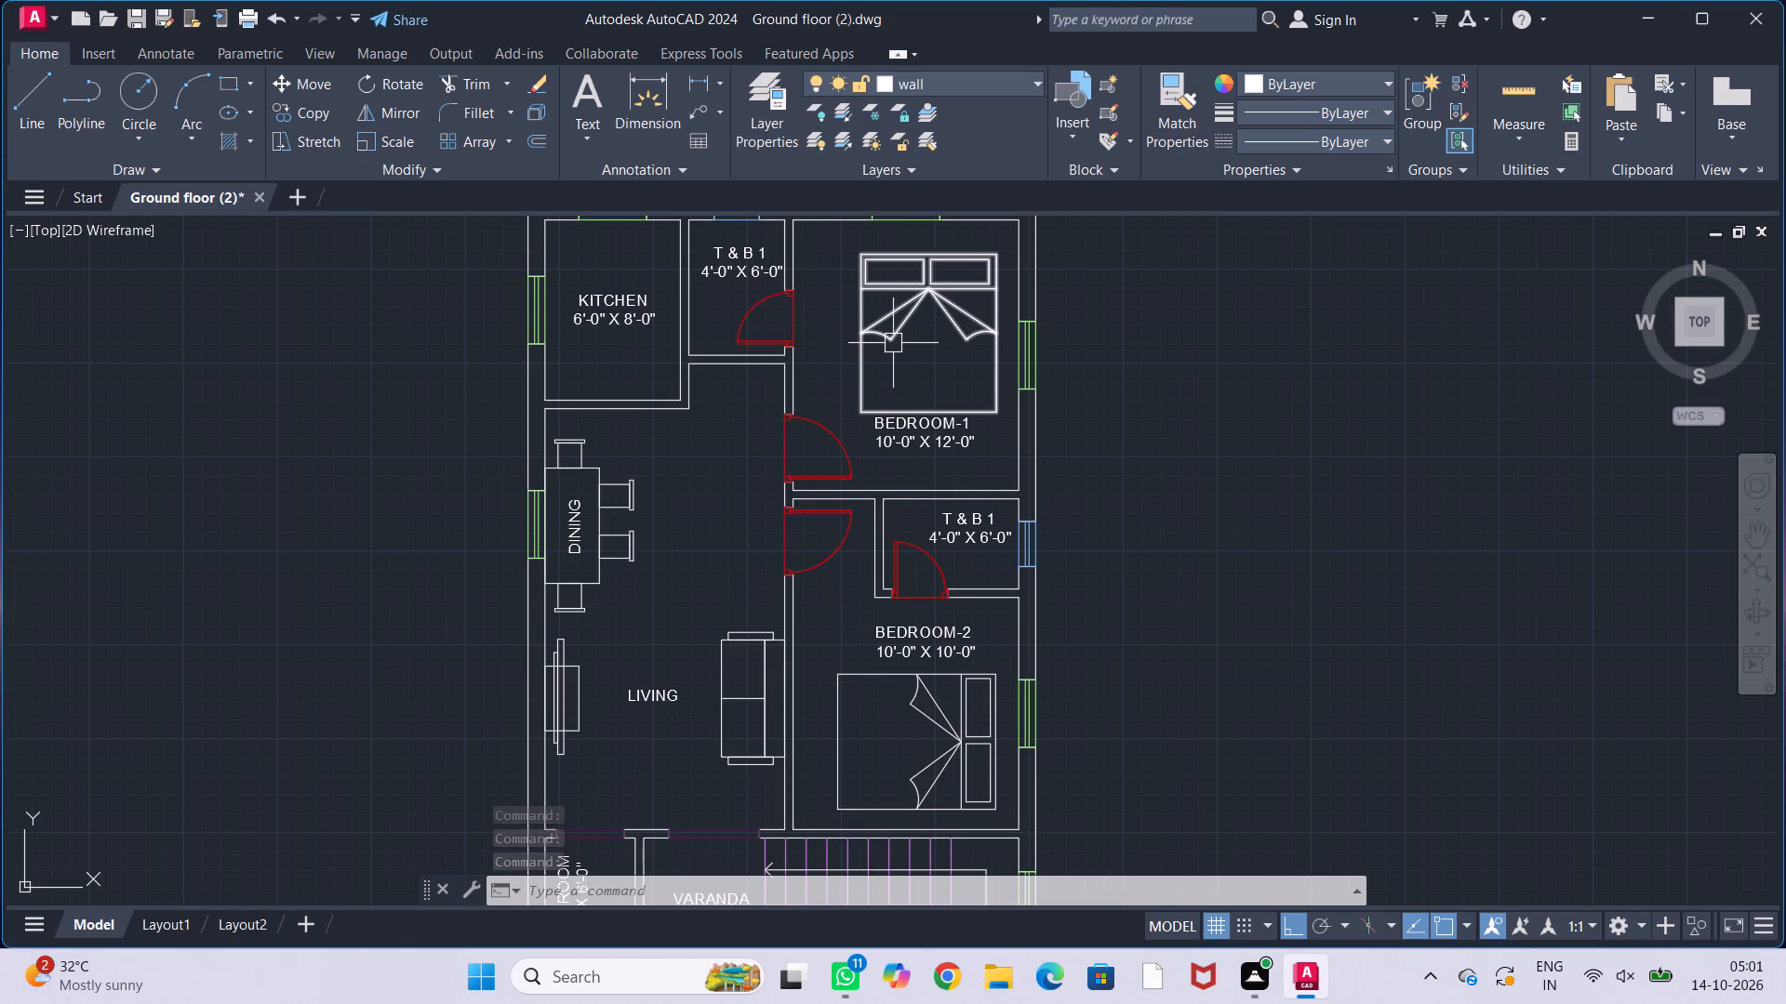
{"action": "scroll", "coordinate": [779, 429], "scroll_direction": "down", "scroll_amount": 1}
{"action": "scroll", "coordinate": [658, 492], "scroll_direction": "up", "scroll_amount": 3}
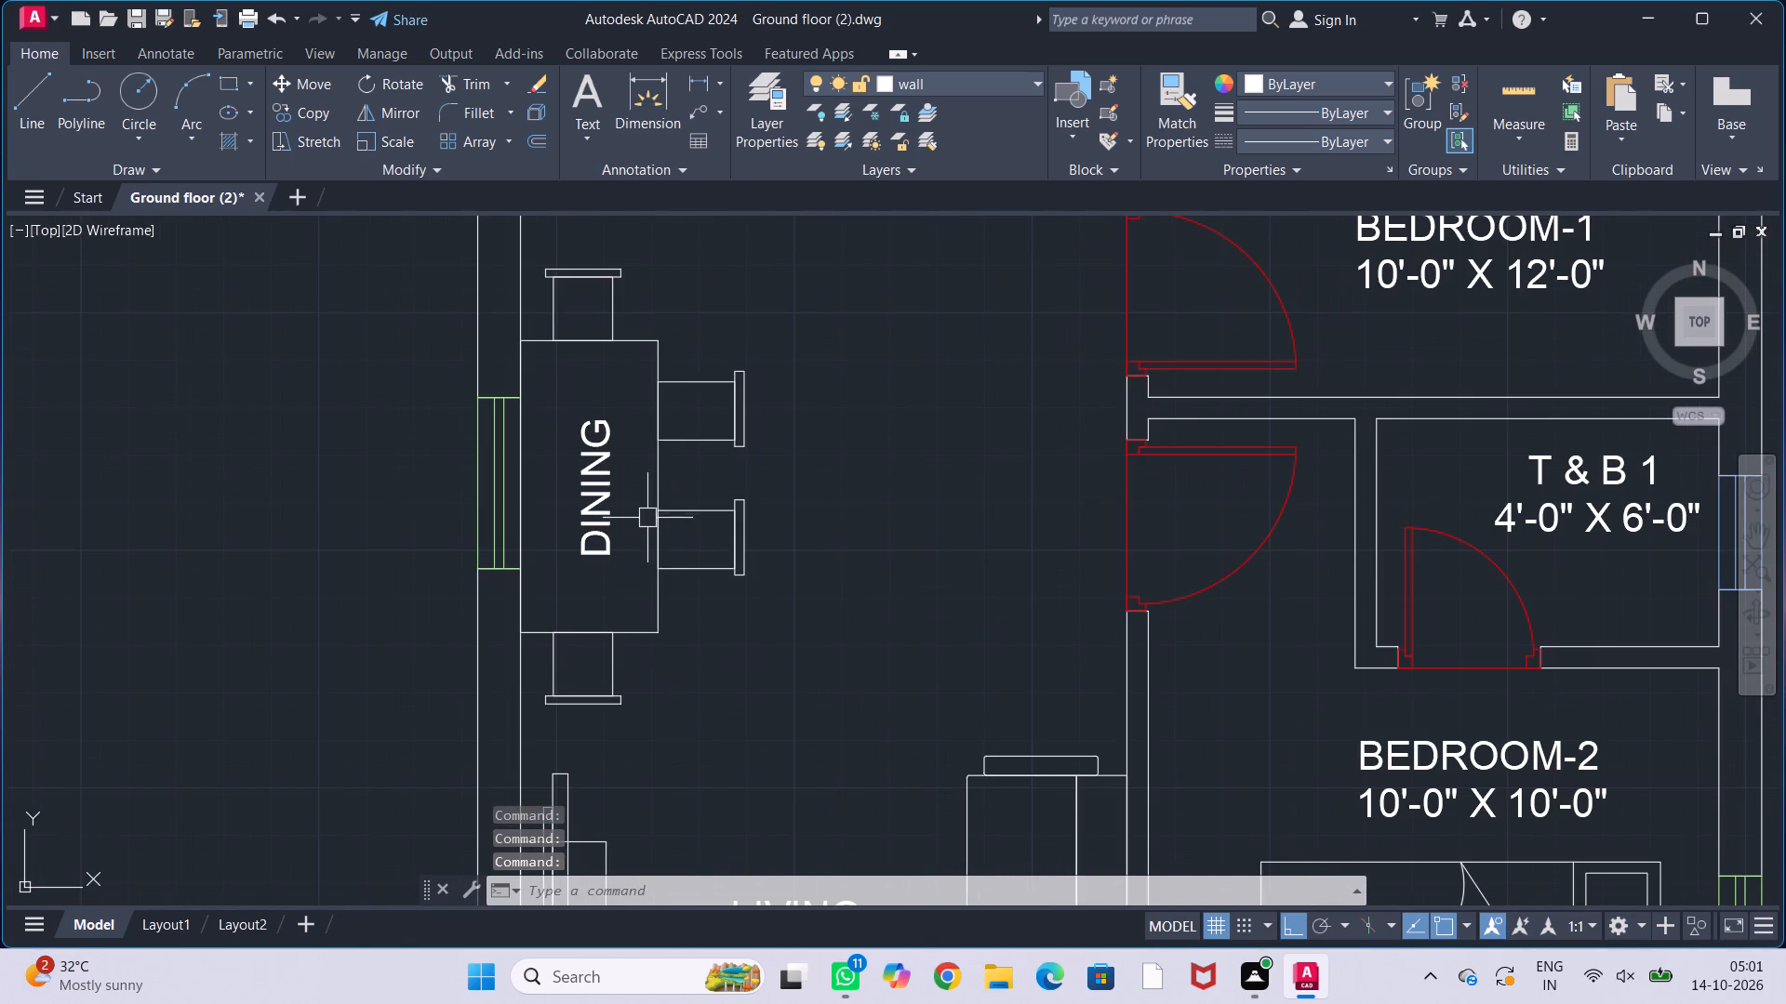
{"action": "left_click", "coordinate": [661, 546]}
{"action": "left_click_drag", "start_coordinate": [656, 333], "coordinate": [681, 340]}
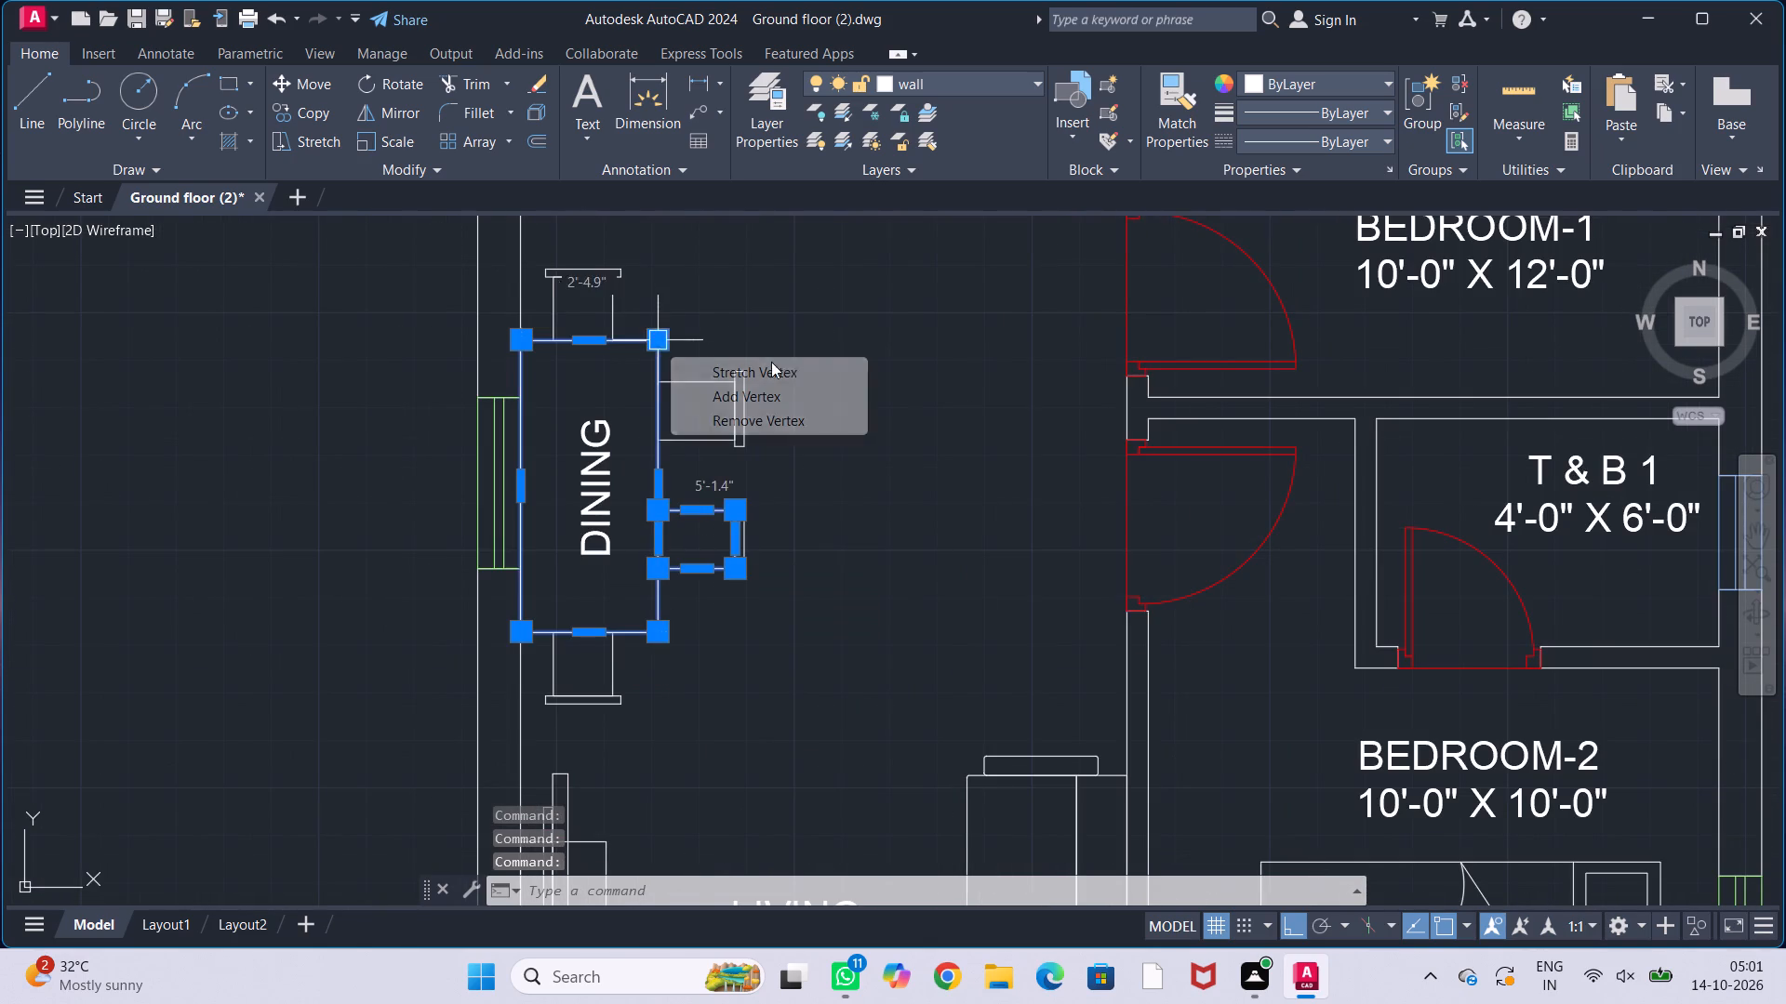
{"action": "left_click_drag", "start_coordinate": [703, 356], "coordinate": [775, 421]}
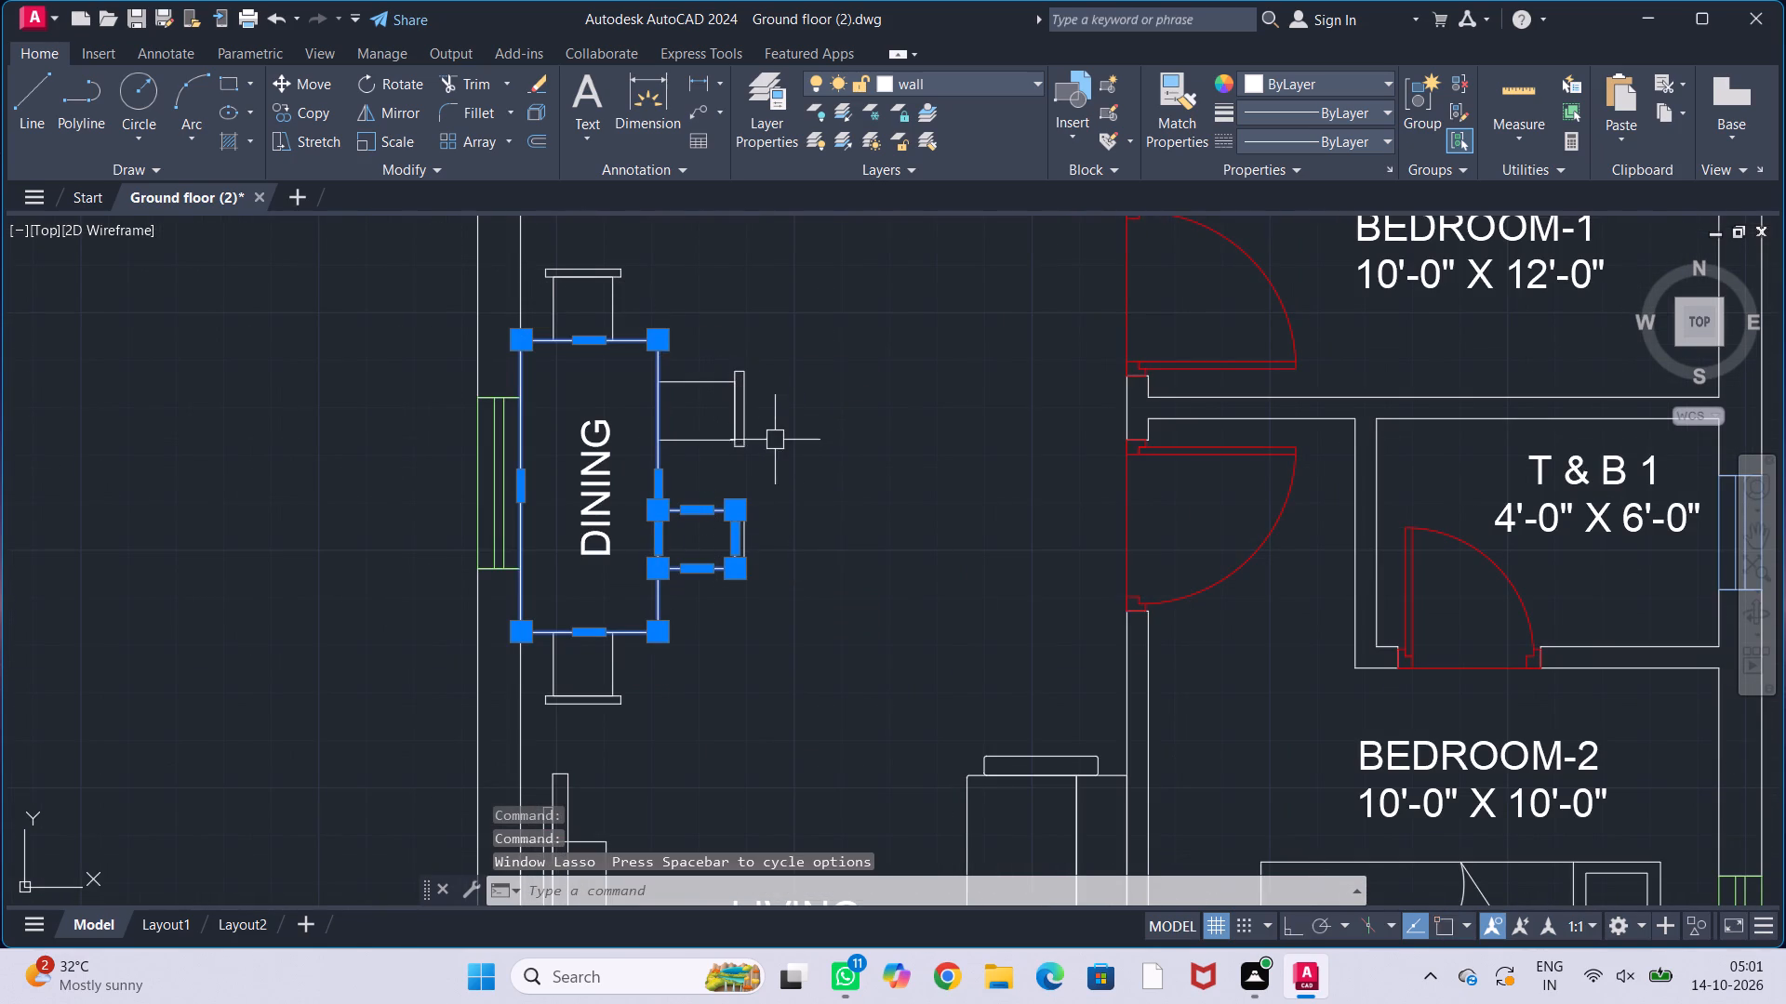
{"action": "left_click_drag", "start_coordinate": [774, 462], "coordinate": [757, 371]}
{"action": "left_click_drag", "start_coordinate": [783, 459], "coordinate": [783, 443]}
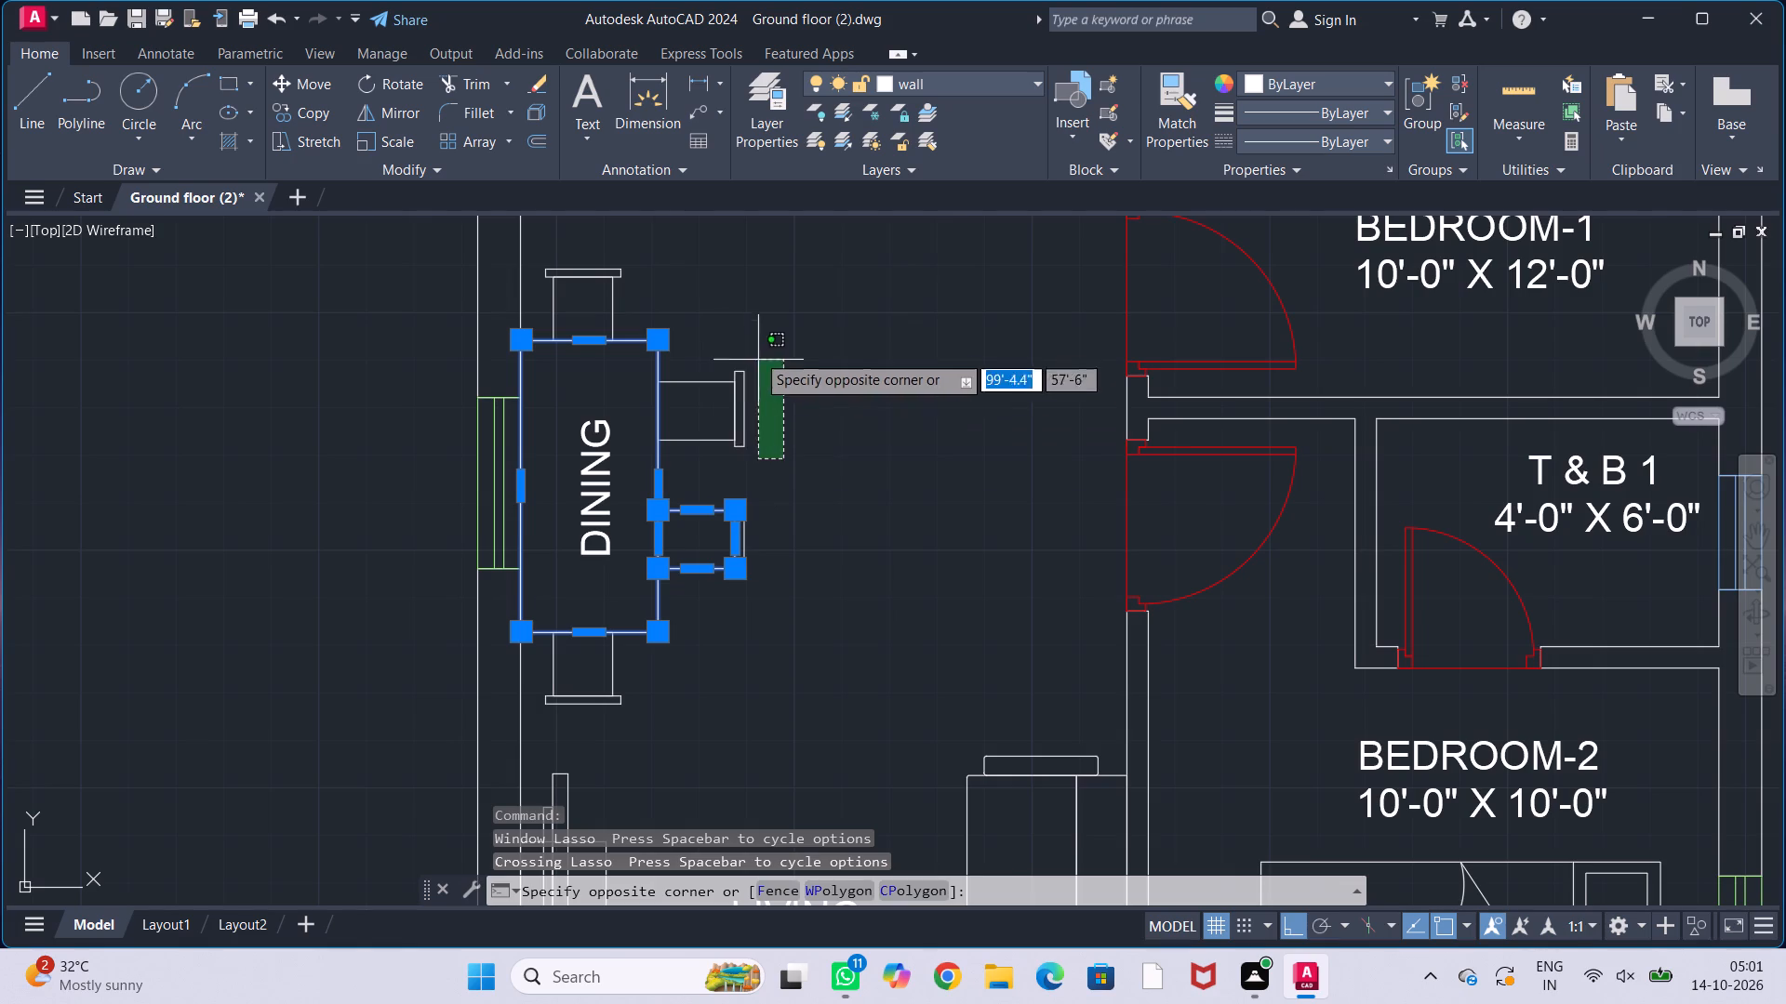
{"action": "left_click", "coordinate": [707, 352]}
{"action": "left_click", "coordinate": [652, 292]}
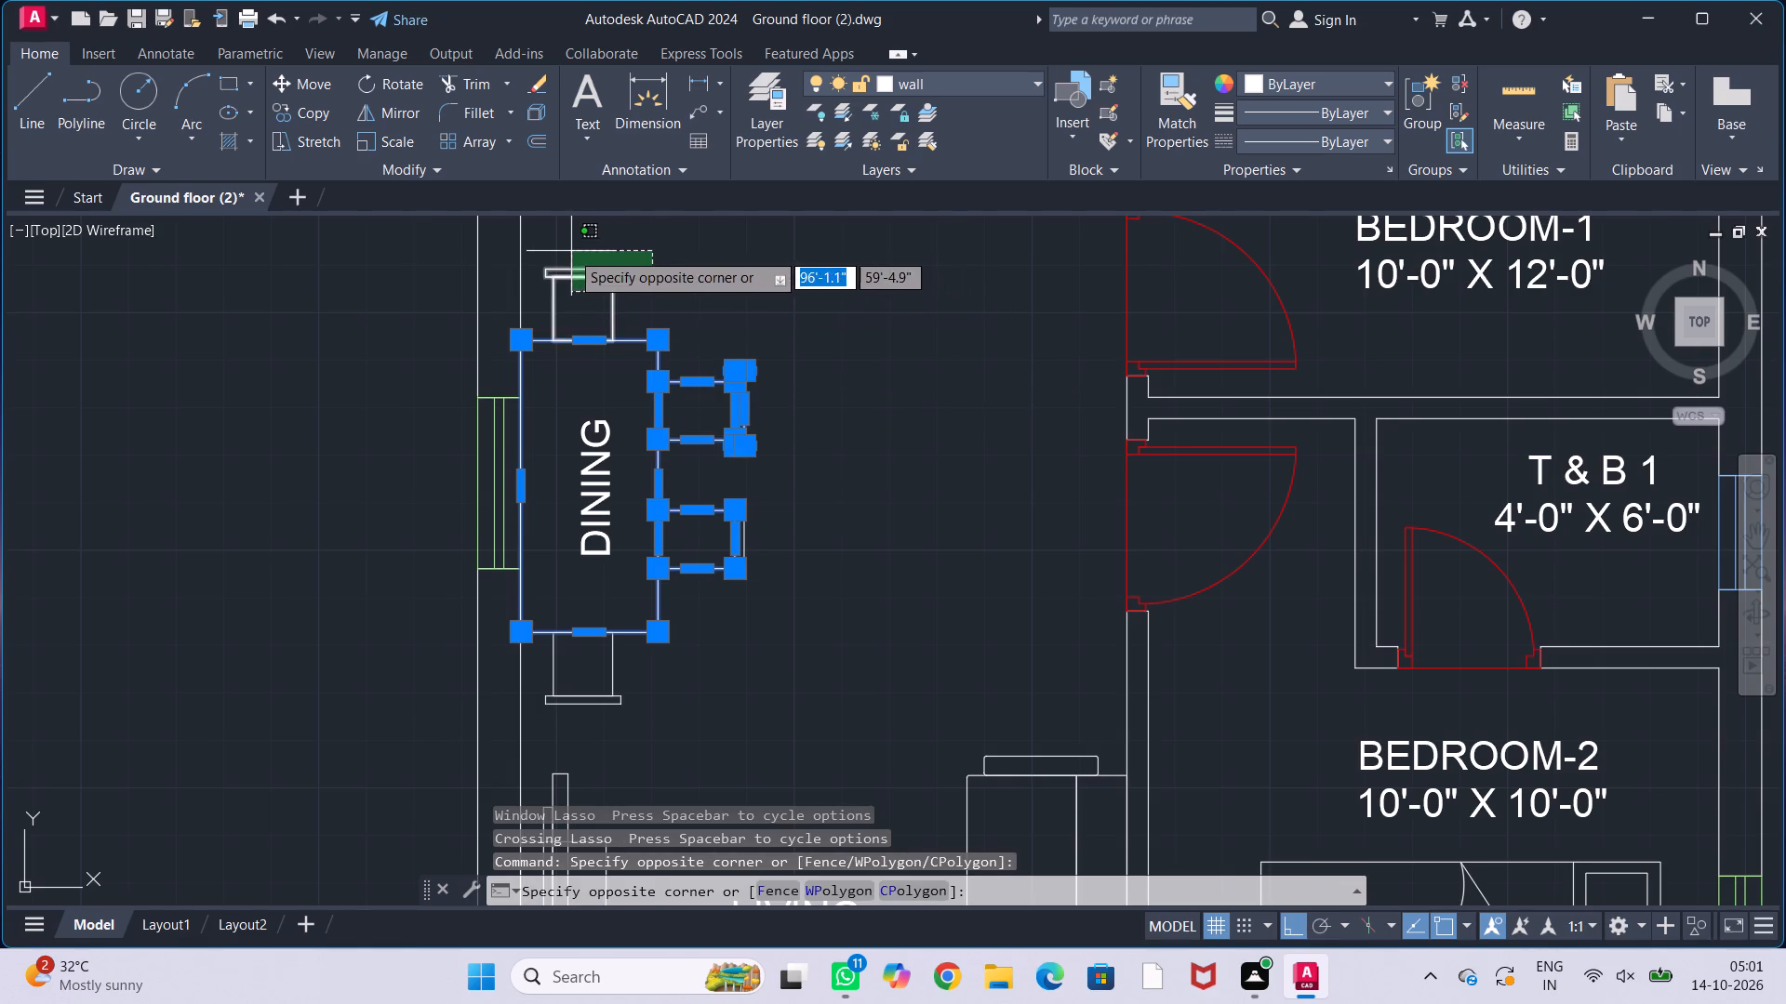
{"action": "left_click", "coordinate": [568, 251]}
{"action": "left_click", "coordinate": [637, 730]}
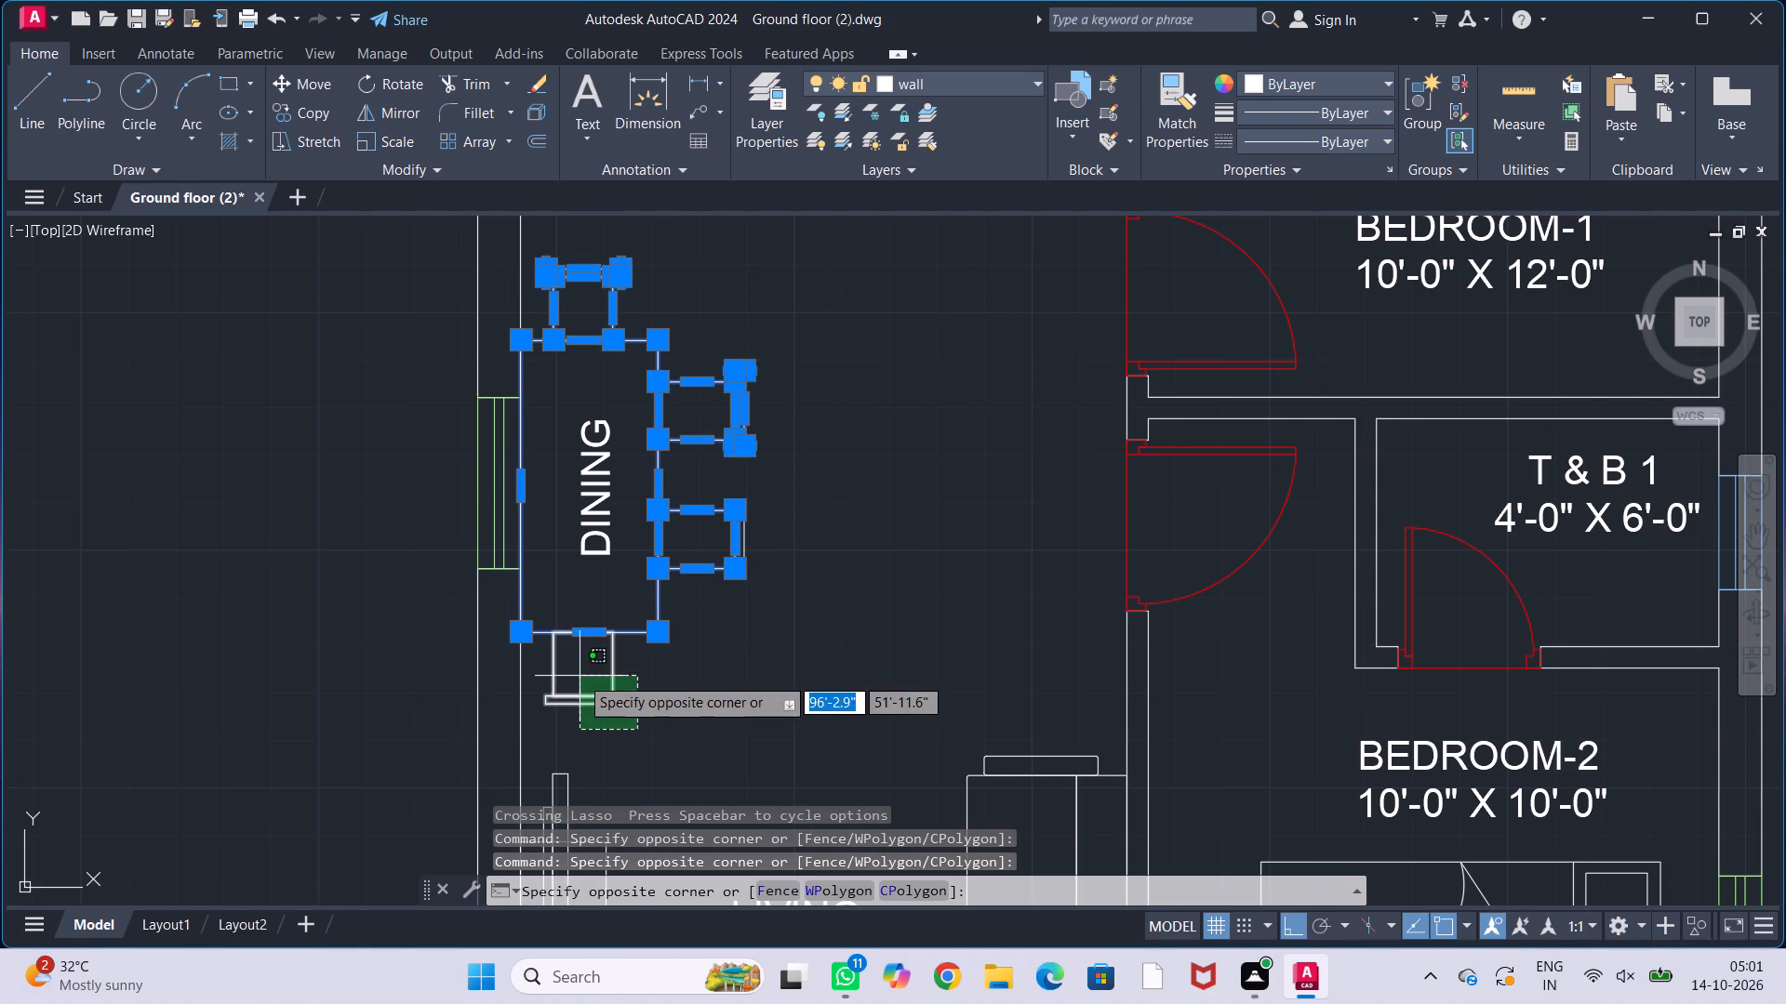
{"action": "left_click", "coordinate": [580, 676]}
{"action": "scroll", "coordinate": [791, 650], "scroll_direction": "down", "scroll_amount": 2}
{"action": "middle_click_drag", "start_coordinate": [794, 670], "coordinate": [689, 514]}
{"action": "middle_click_drag", "start_coordinate": [680, 536], "coordinate": [680, 488]}
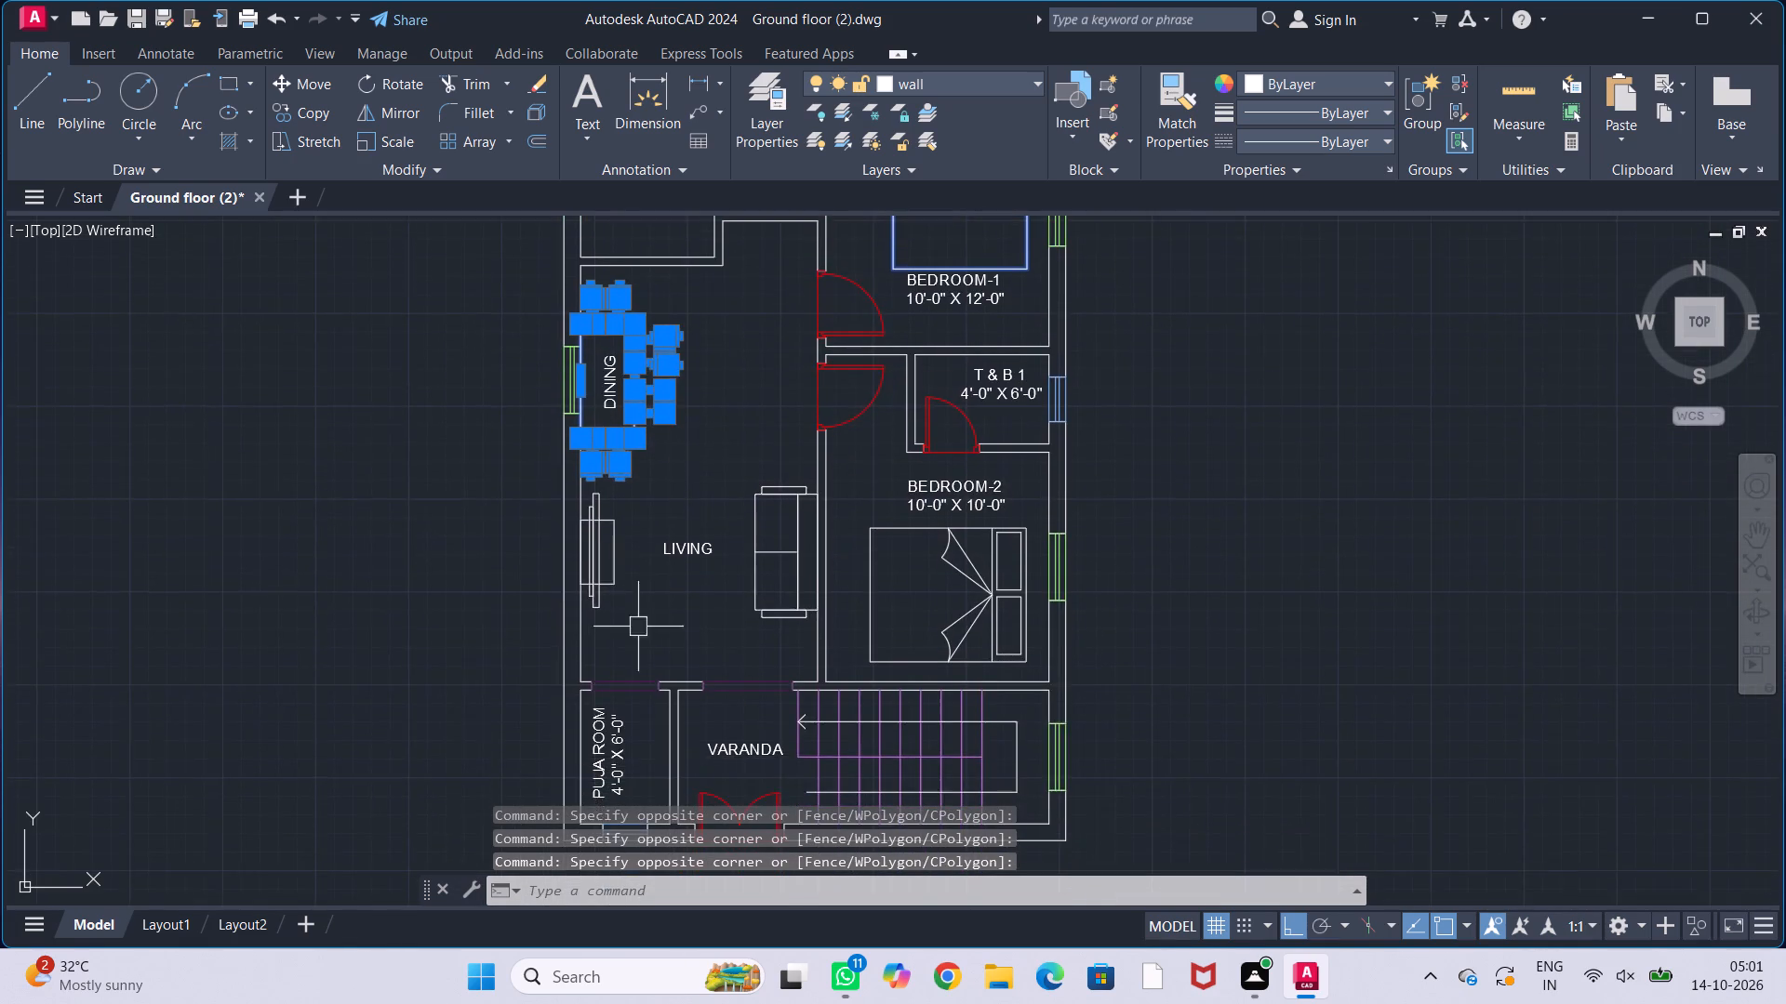
{"action": "scroll", "coordinate": [640, 628], "scroll_direction": "up", "scroll_amount": 2}
{"action": "left_click_drag", "start_coordinate": [589, 591], "coordinate": [580, 538]}
{"action": "left_click", "coordinate": [507, 436]}
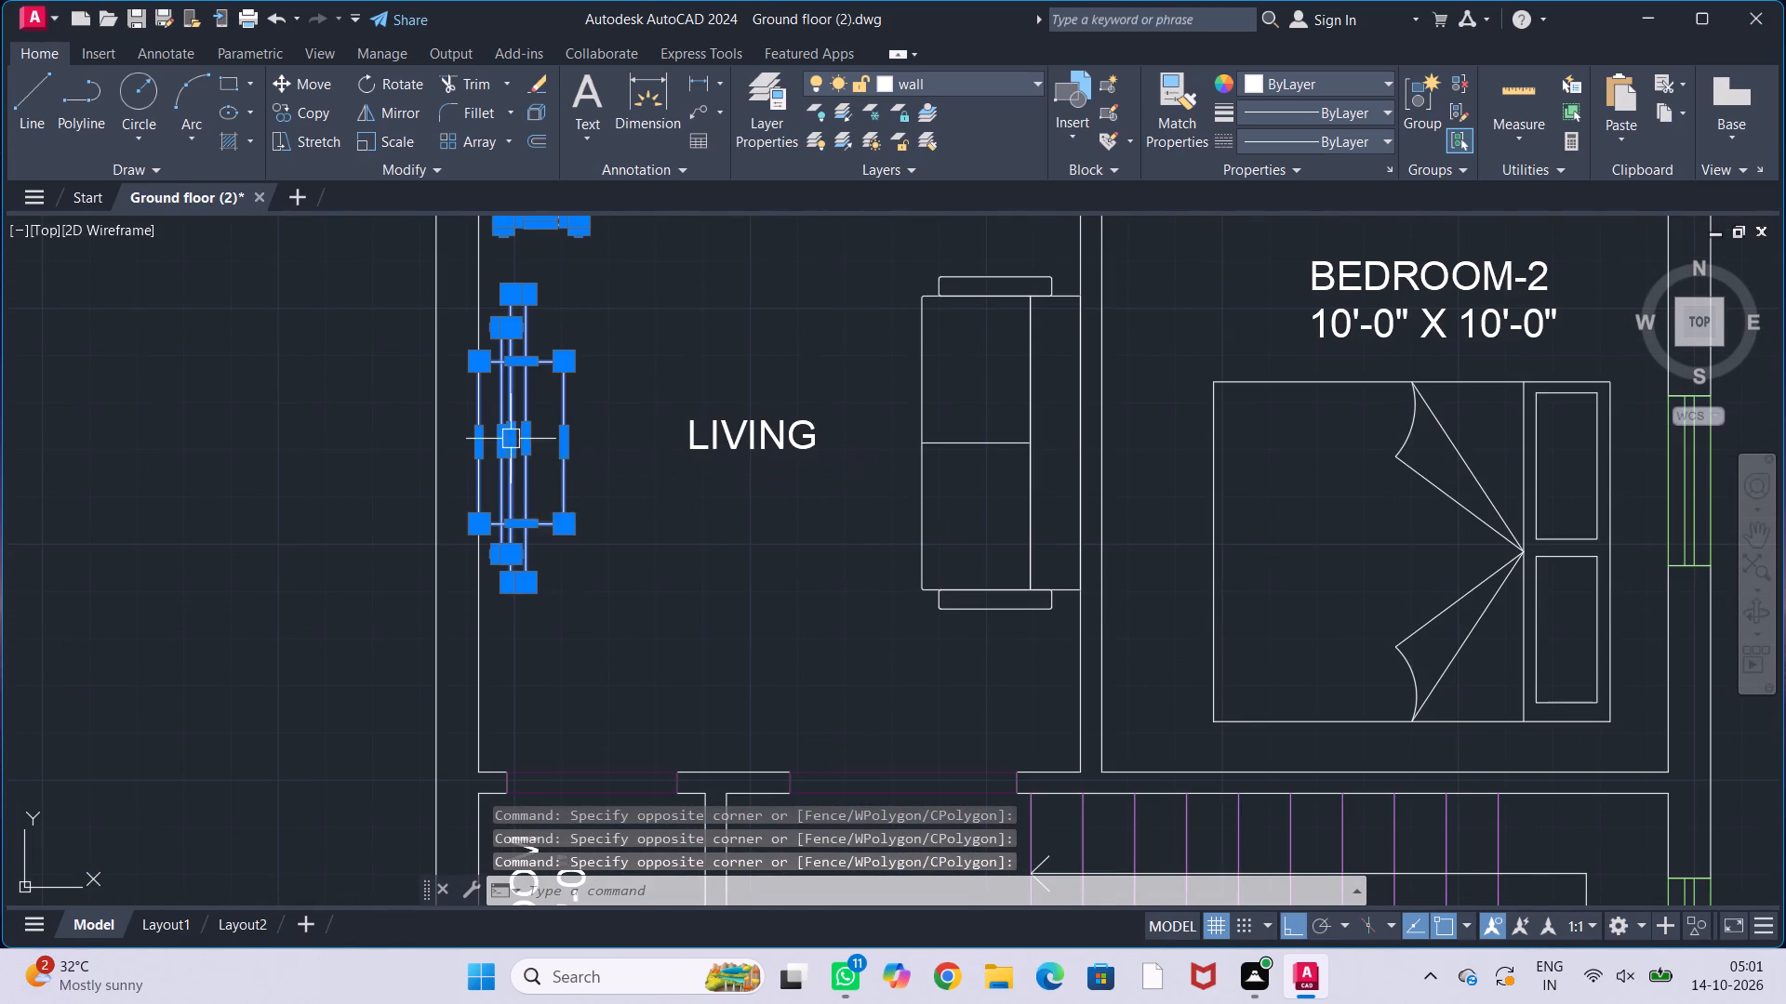
{"action": "middle_click_drag", "start_coordinate": [710, 550], "coordinate": [647, 581]}
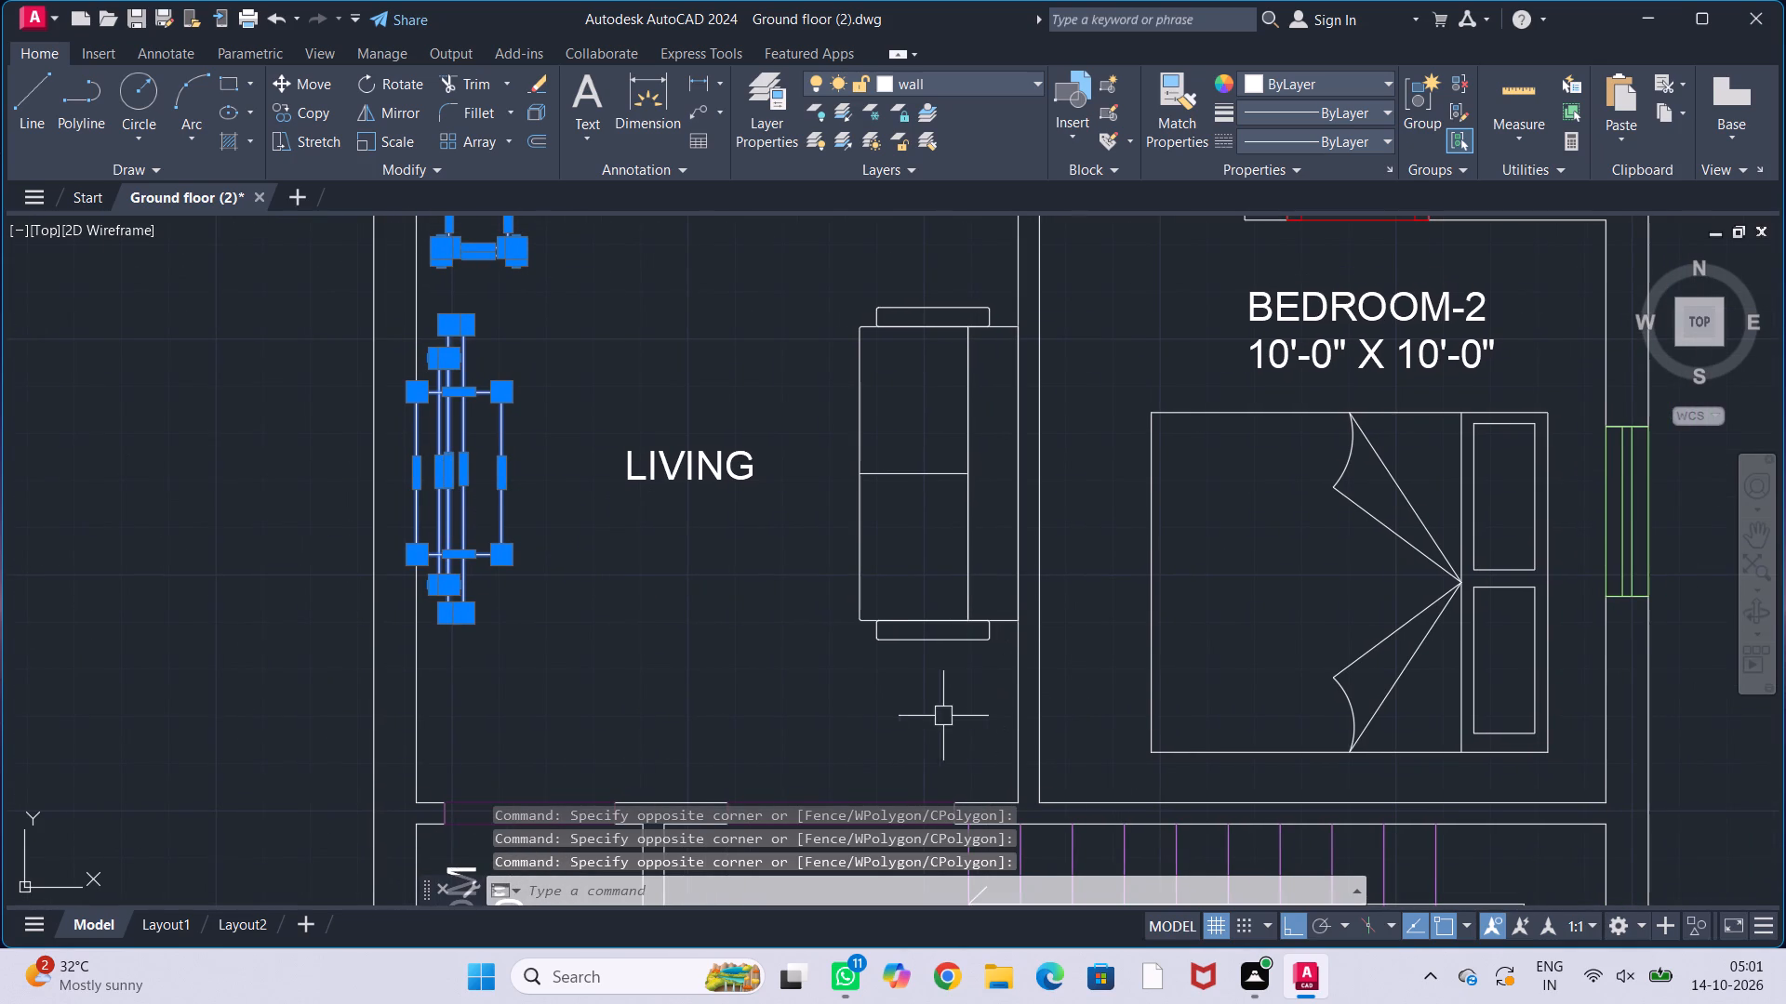
{"action": "left_click", "coordinate": [843, 681]}
{"action": "left_click", "coordinate": [955, 300]}
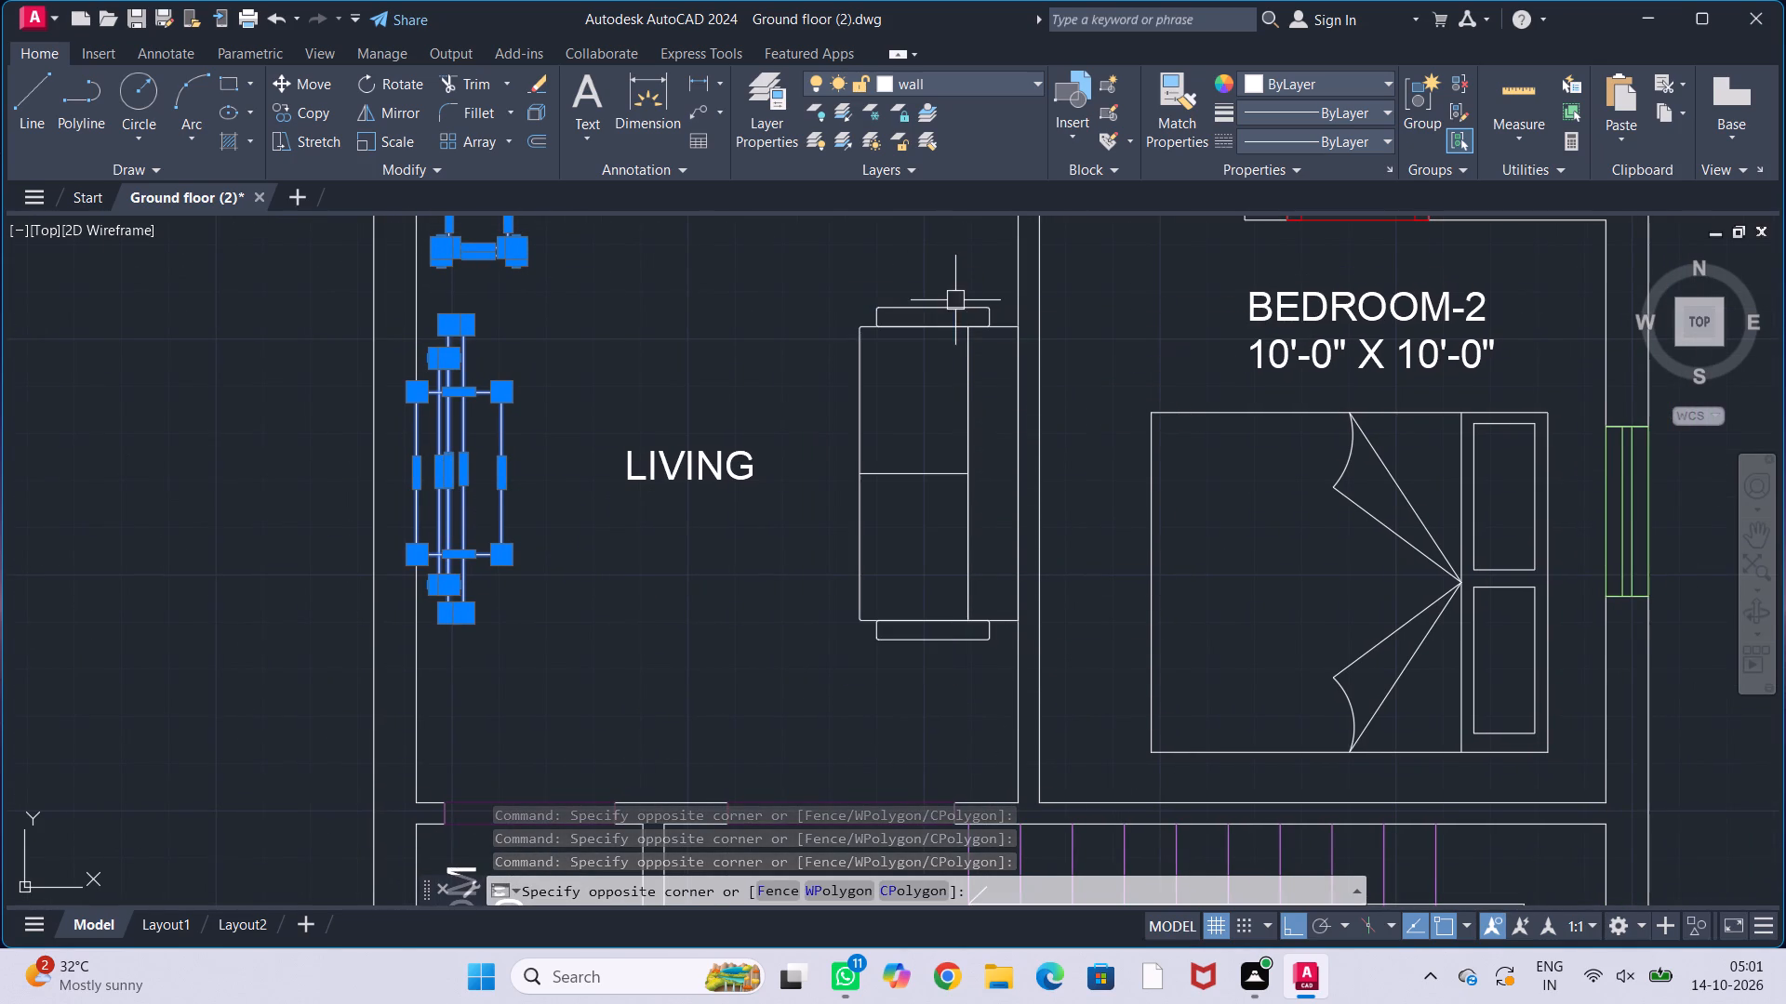
{"action": "left_click_drag", "start_coordinate": [991, 702], "coordinate": [991, 684]}
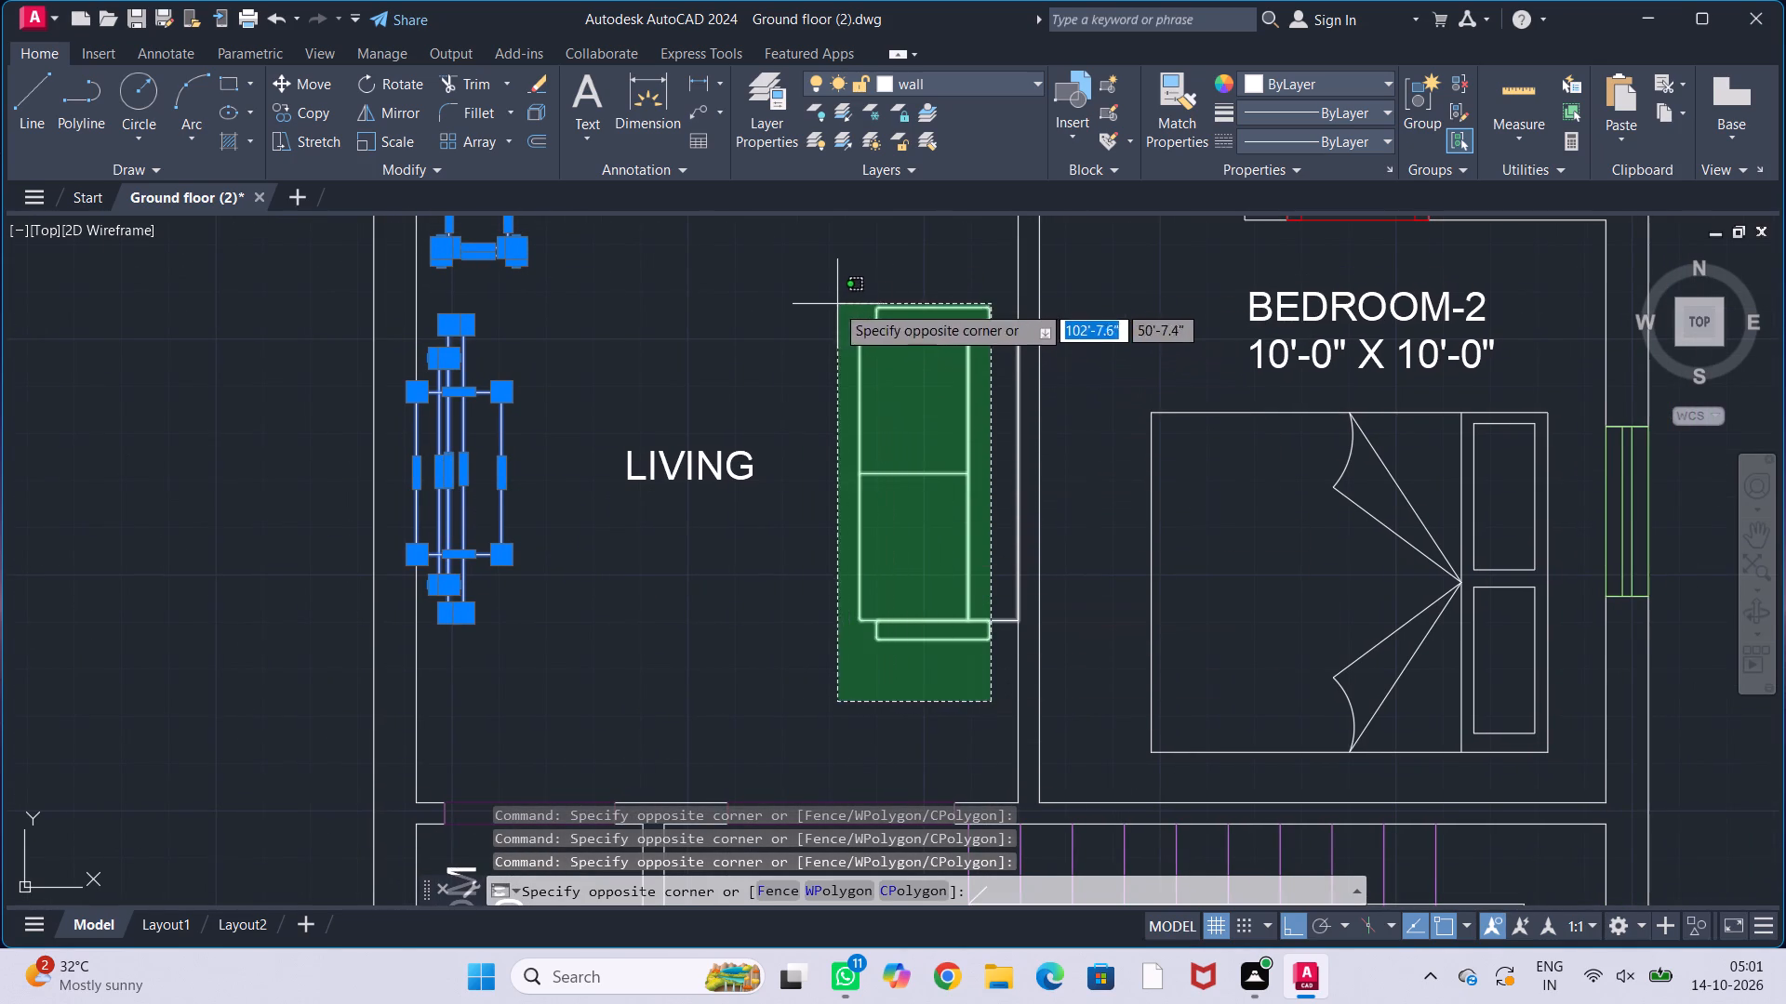
{"action": "left_click", "coordinate": [834, 303]}
{"action": "scroll", "coordinate": [962, 495], "scroll_direction": "down", "scroll_amount": 2}
{"action": "middle_click_drag", "start_coordinate": [899, 596], "coordinate": [830, 513]}
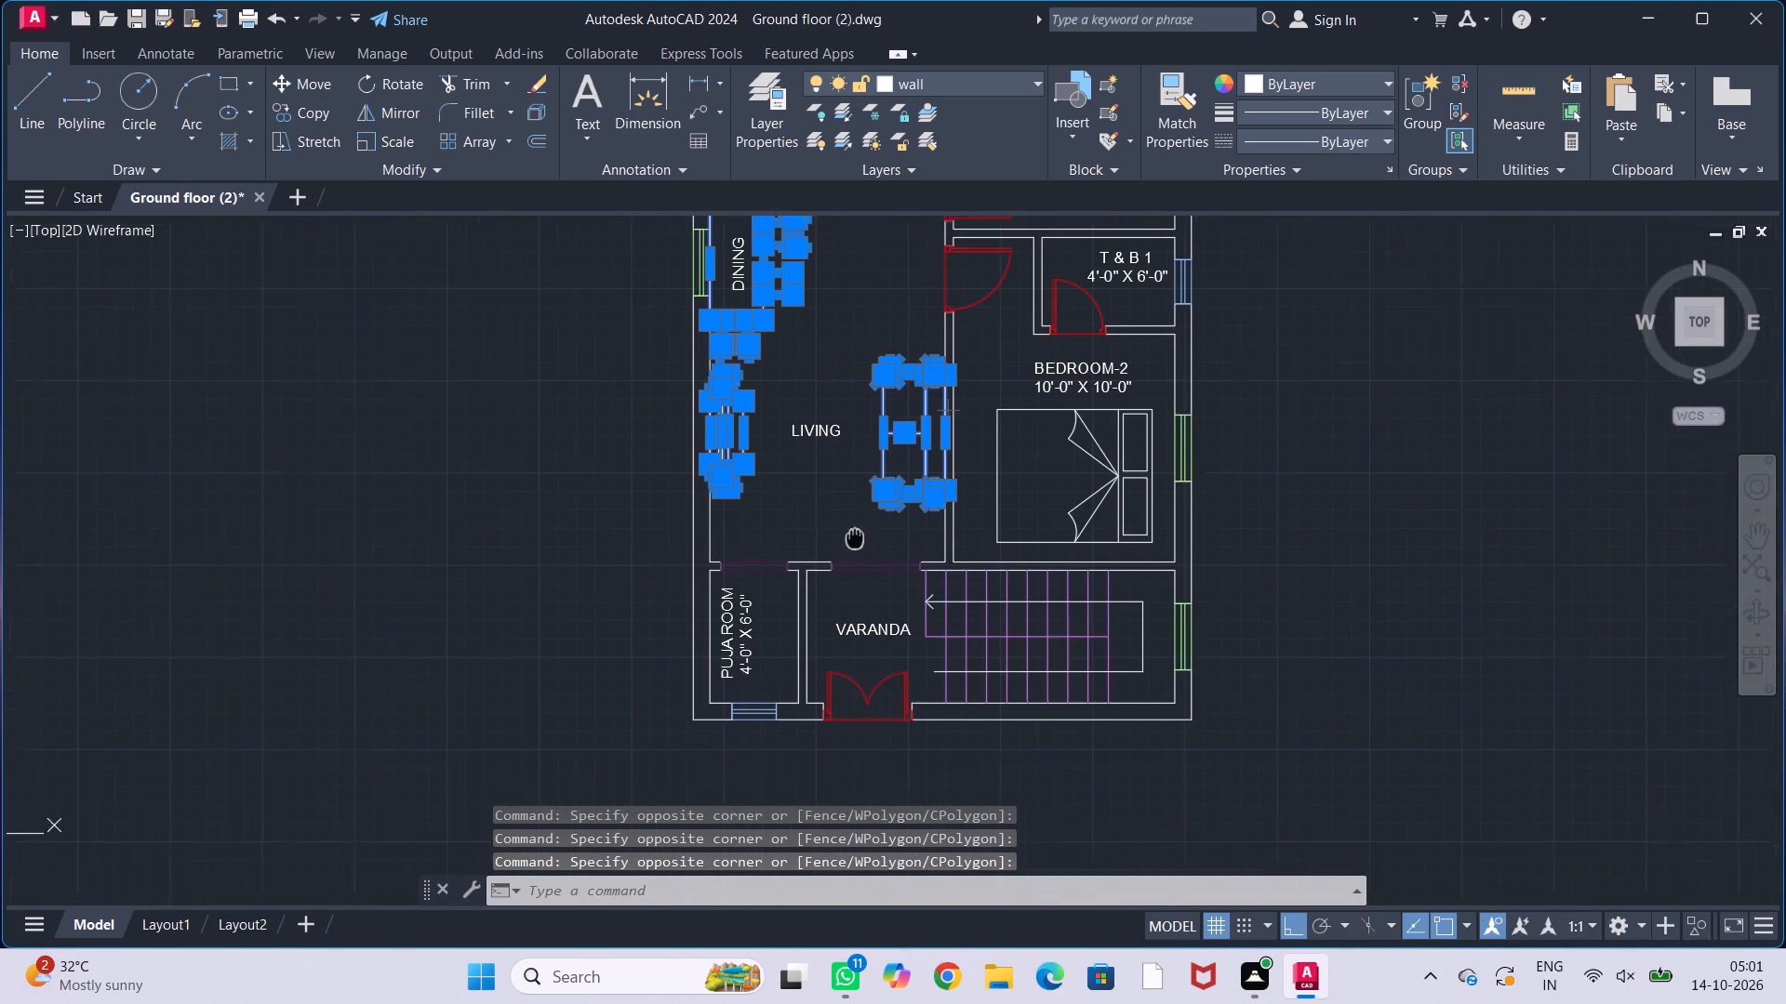
{"action": "middle_click_drag", "start_coordinate": [830, 513], "coordinate": [817, 507]}
{"action": "left_click", "coordinate": [1100, 442]}
{"action": "scroll", "coordinate": [1085, 415], "scroll_direction": "down", "scroll_amount": 2}
{"action": "middle_click_drag", "start_coordinate": [1086, 391], "coordinate": [1002, 581]}
{"action": "scroll", "coordinate": [977, 546], "scroll_direction": "up", "scroll_amount": 2}
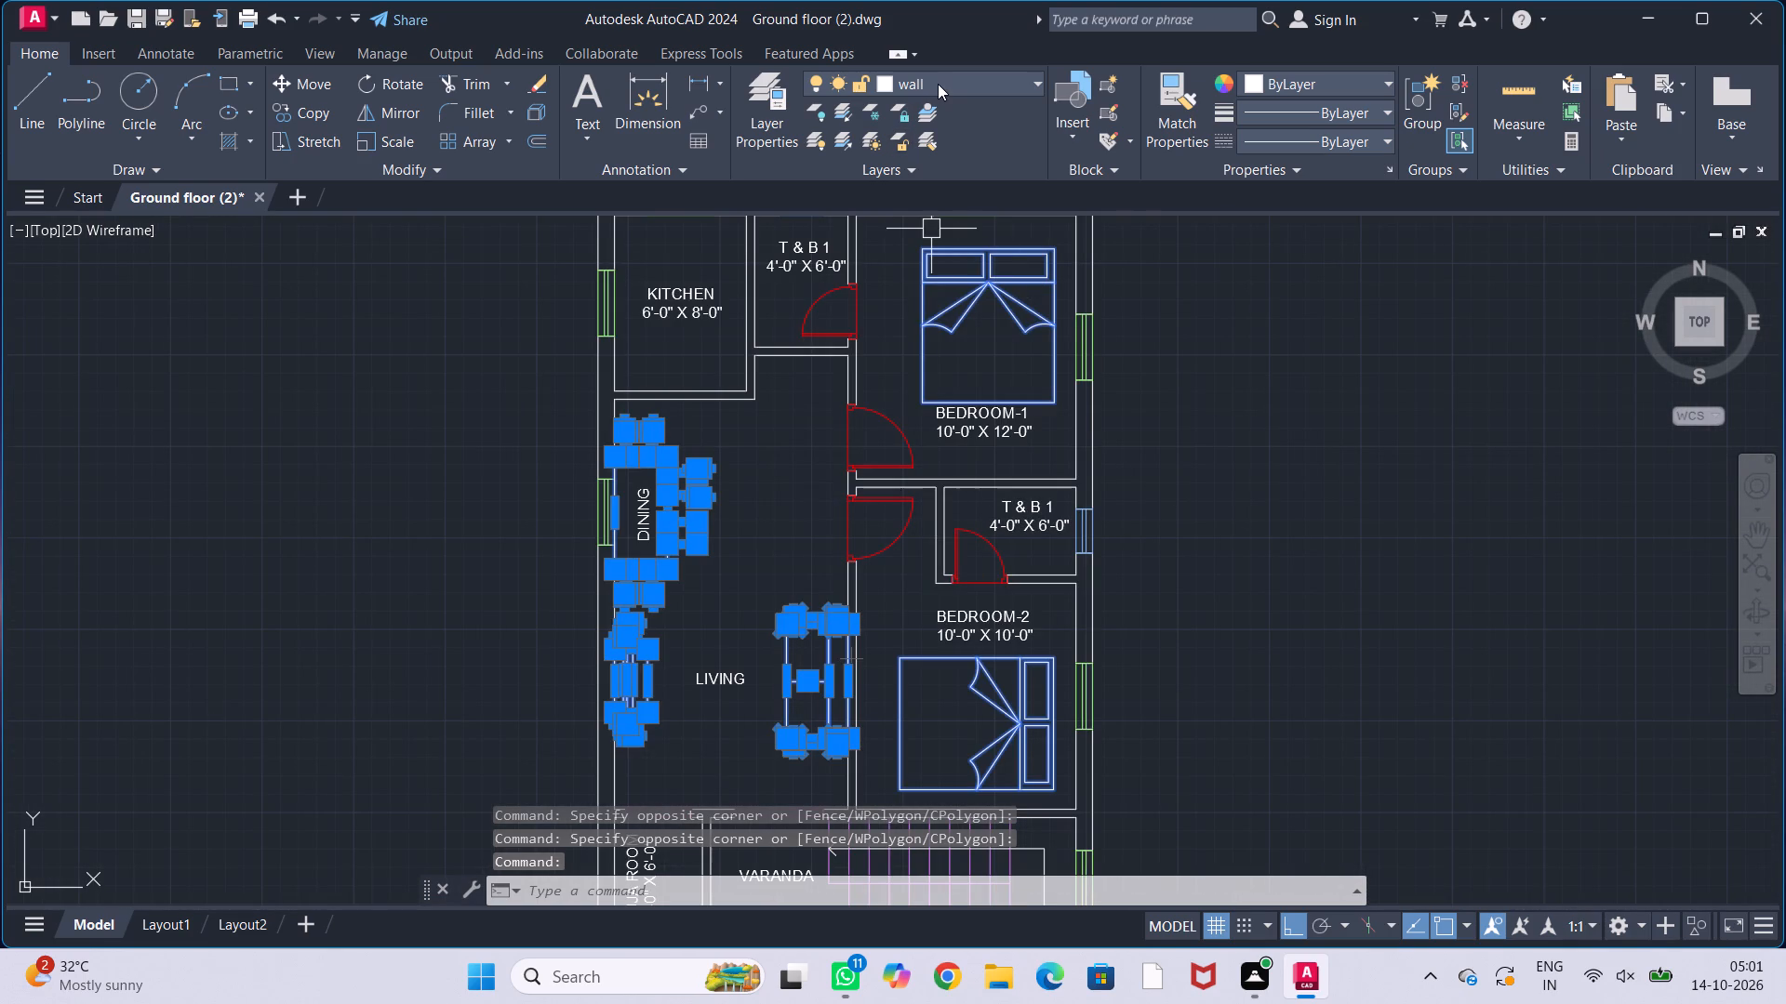
{"action": "left_click", "coordinate": [938, 84]}
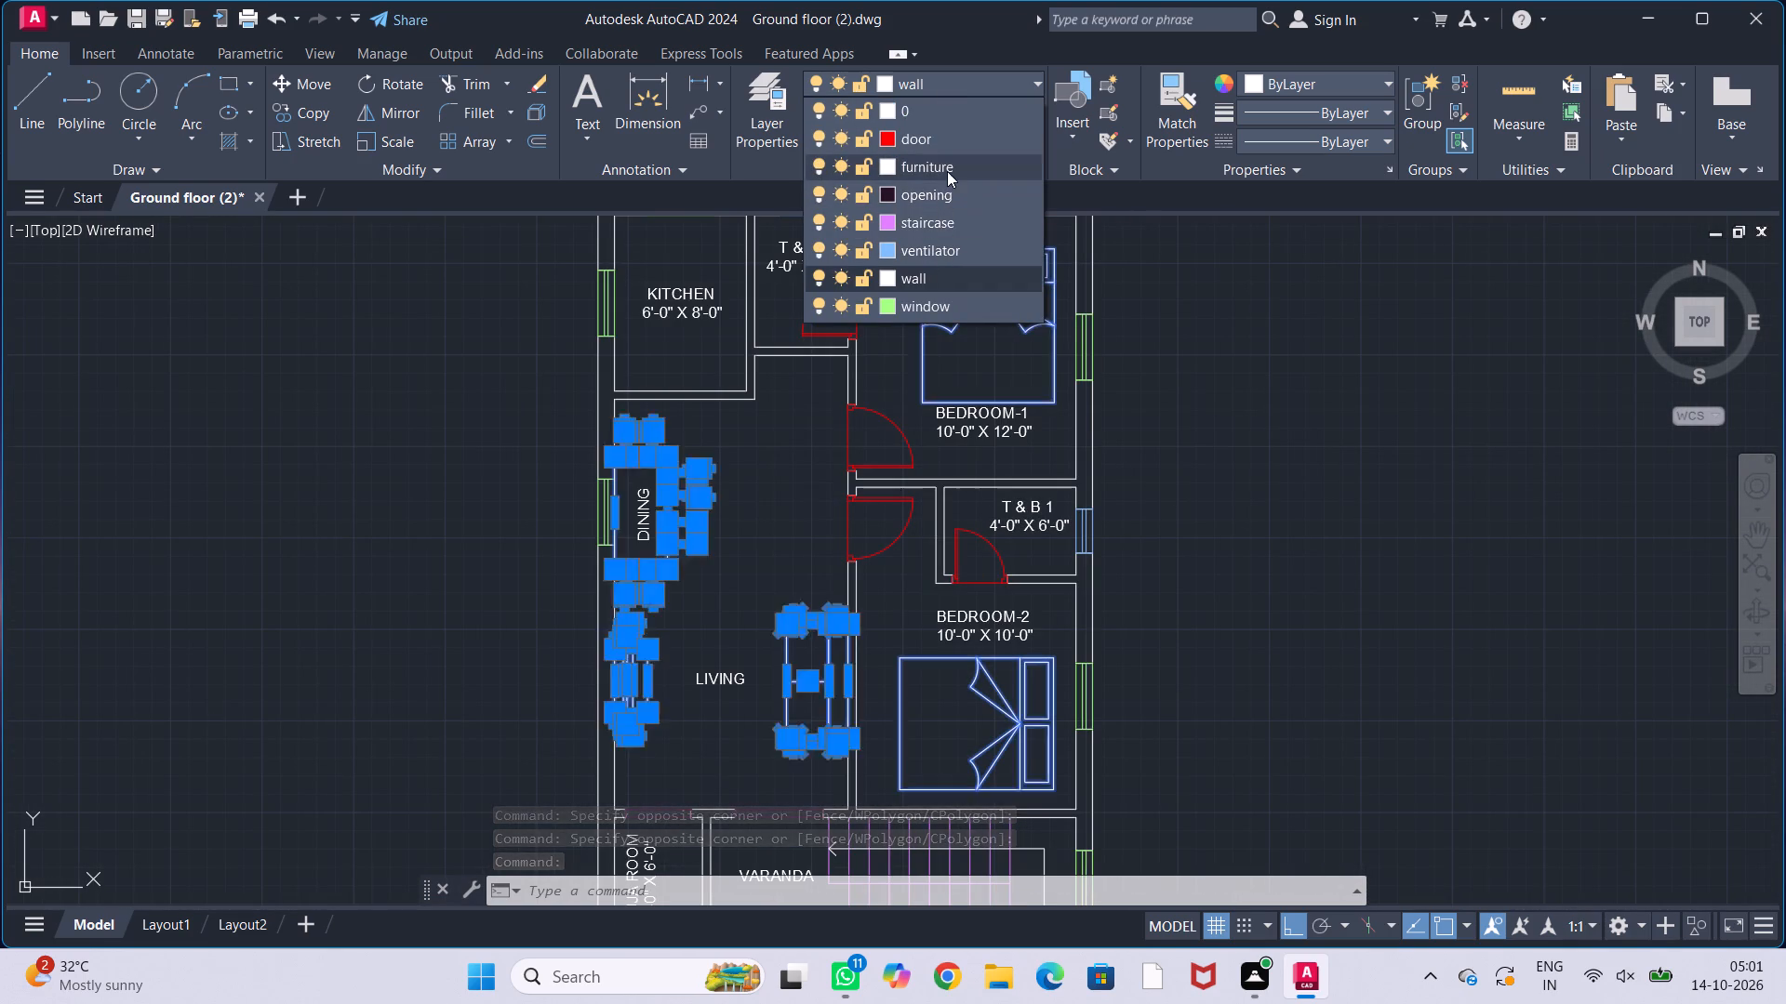
{"action": "left_click", "coordinate": [947, 170]}
{"action": "key", "text": "Escape"}
{"action": "key", "text": "Escape"}
{"action": "key", "text": "Escape"}
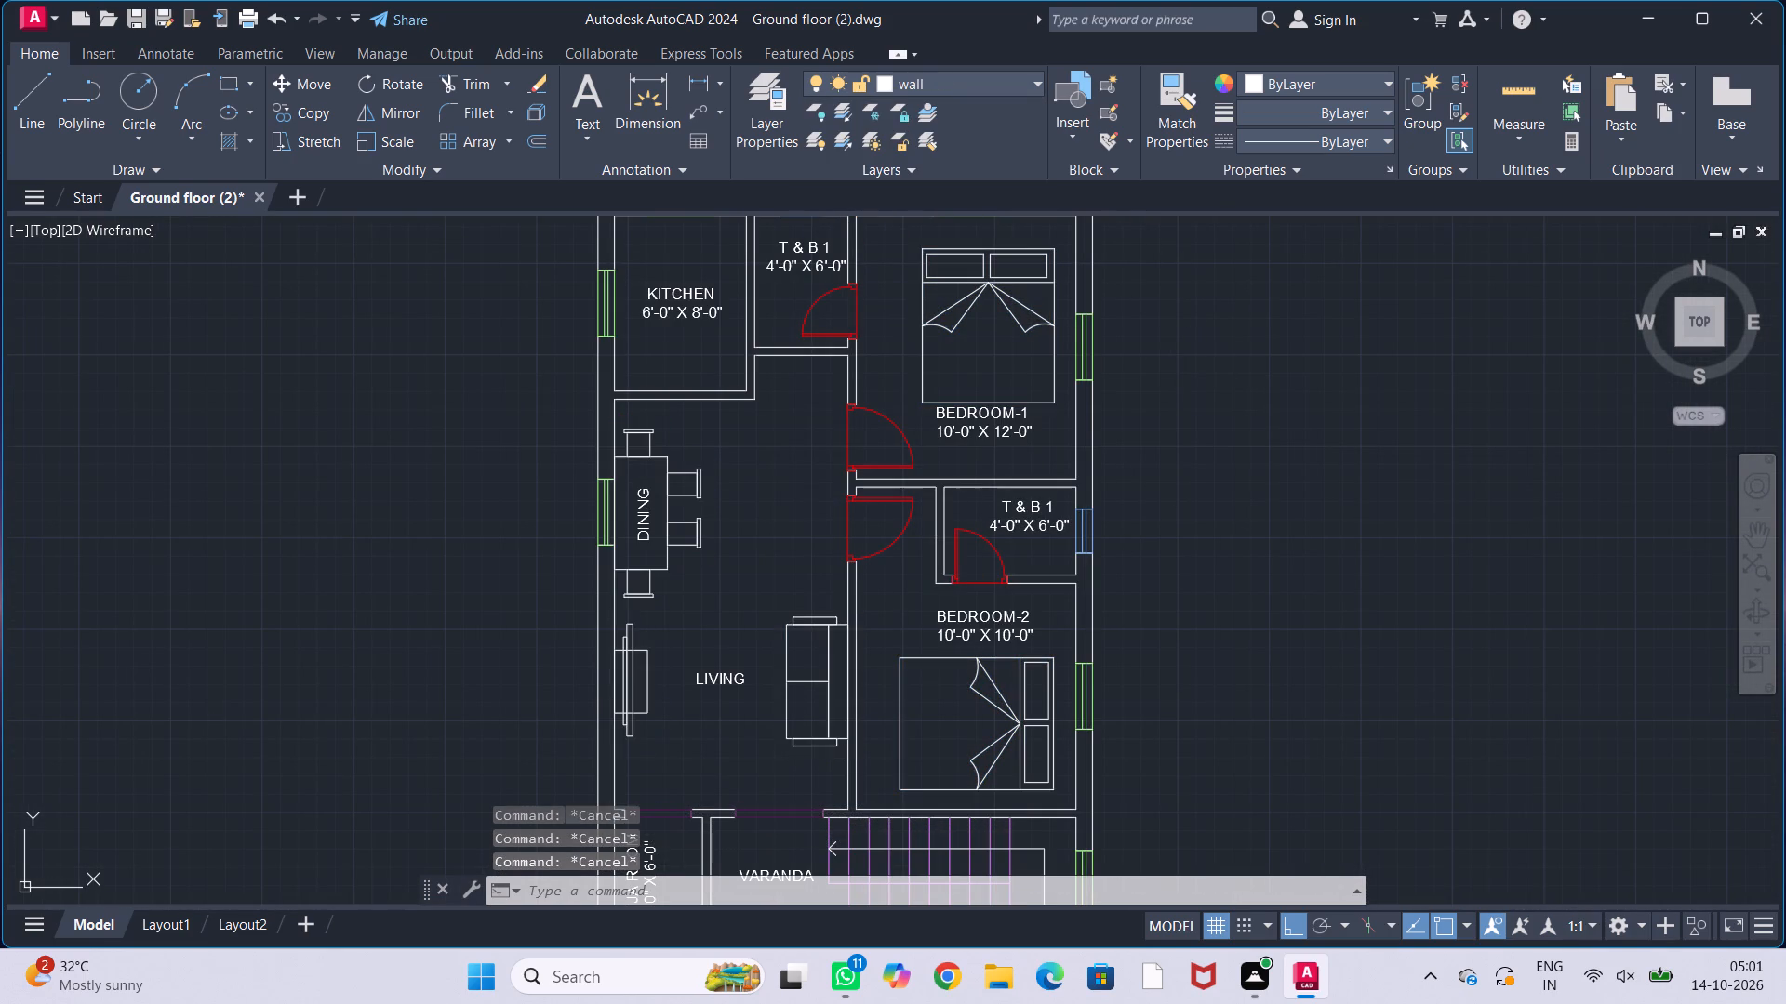
{"action": "key", "text": "Escape"}
Insert the Toilet - Metric block from the architectural tool palette into the empty space east of the house plan.
{"action": "scroll", "coordinate": [1190, 379], "scroll_direction": "down", "scroll_amount": 1}
{"action": "middle_click_drag", "start_coordinate": [1192, 379], "coordinate": [1138, 419]}
{"action": "scroll", "coordinate": [1121, 419], "scroll_direction": "up", "scroll_amount": 1}
{"action": "middle_click_drag", "start_coordinate": [1121, 419], "coordinate": [1135, 365]}
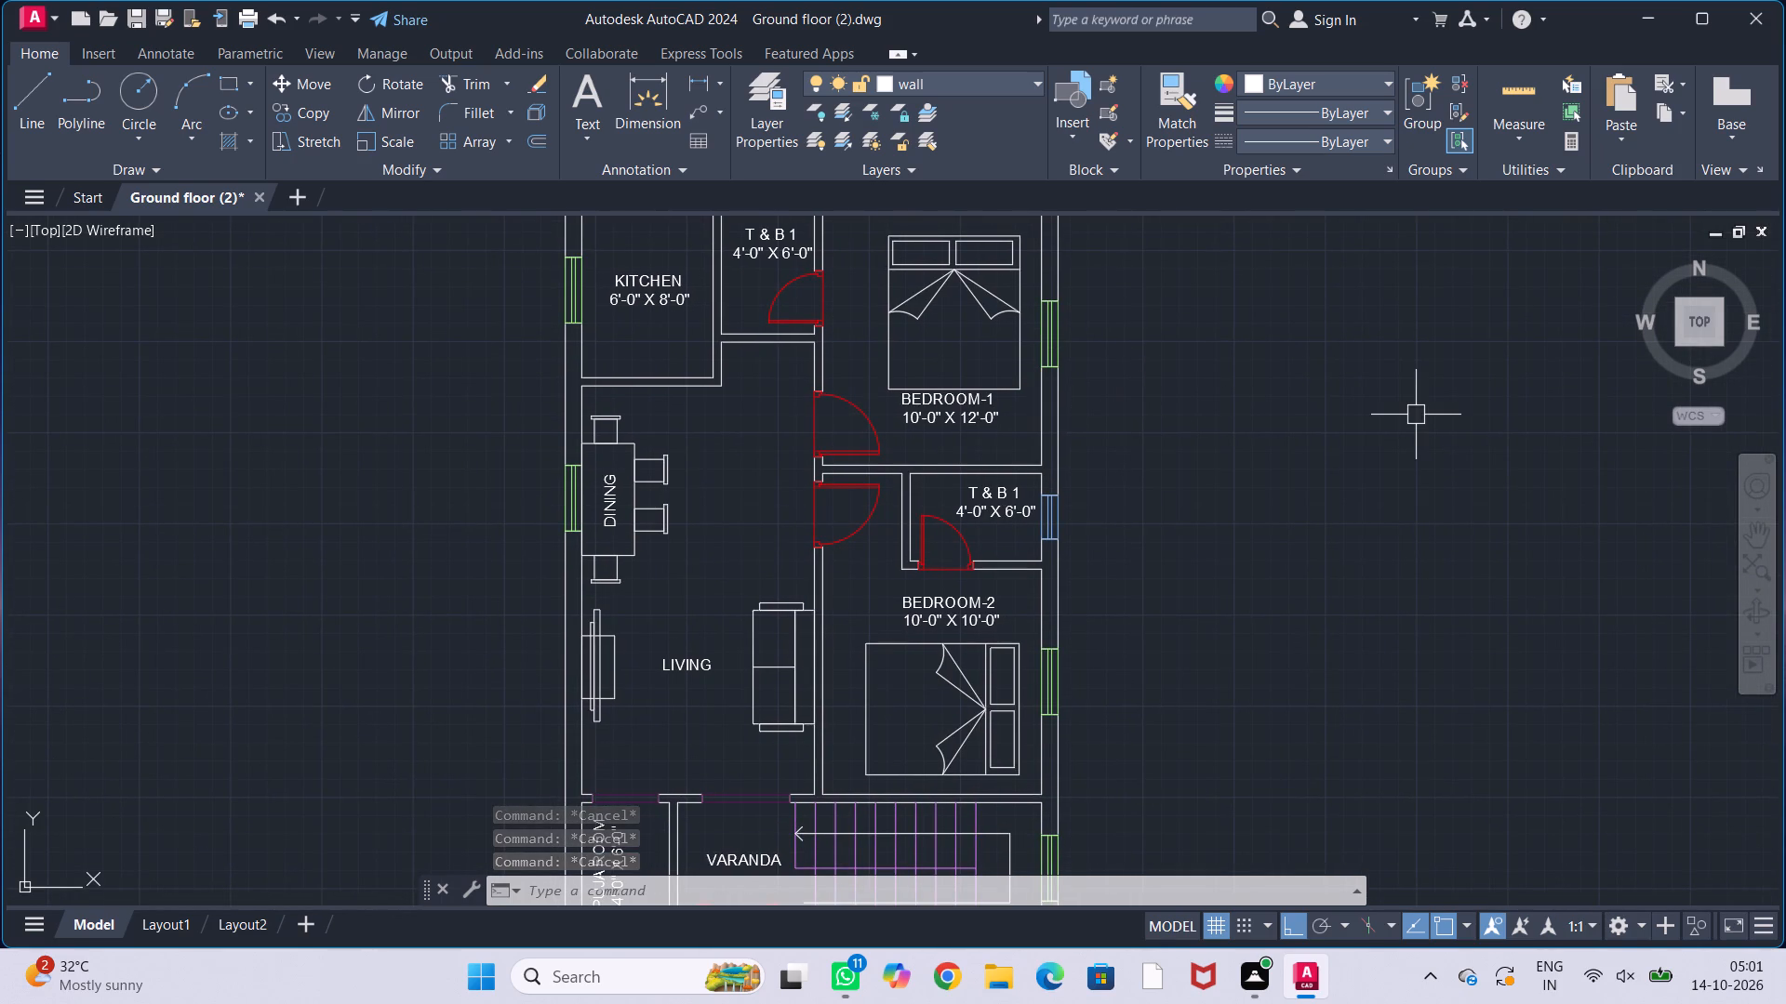
{"action": "key", "text": "t"}
{"action": "type", "text": "oo"}
{"action": "key", "text": "l"}
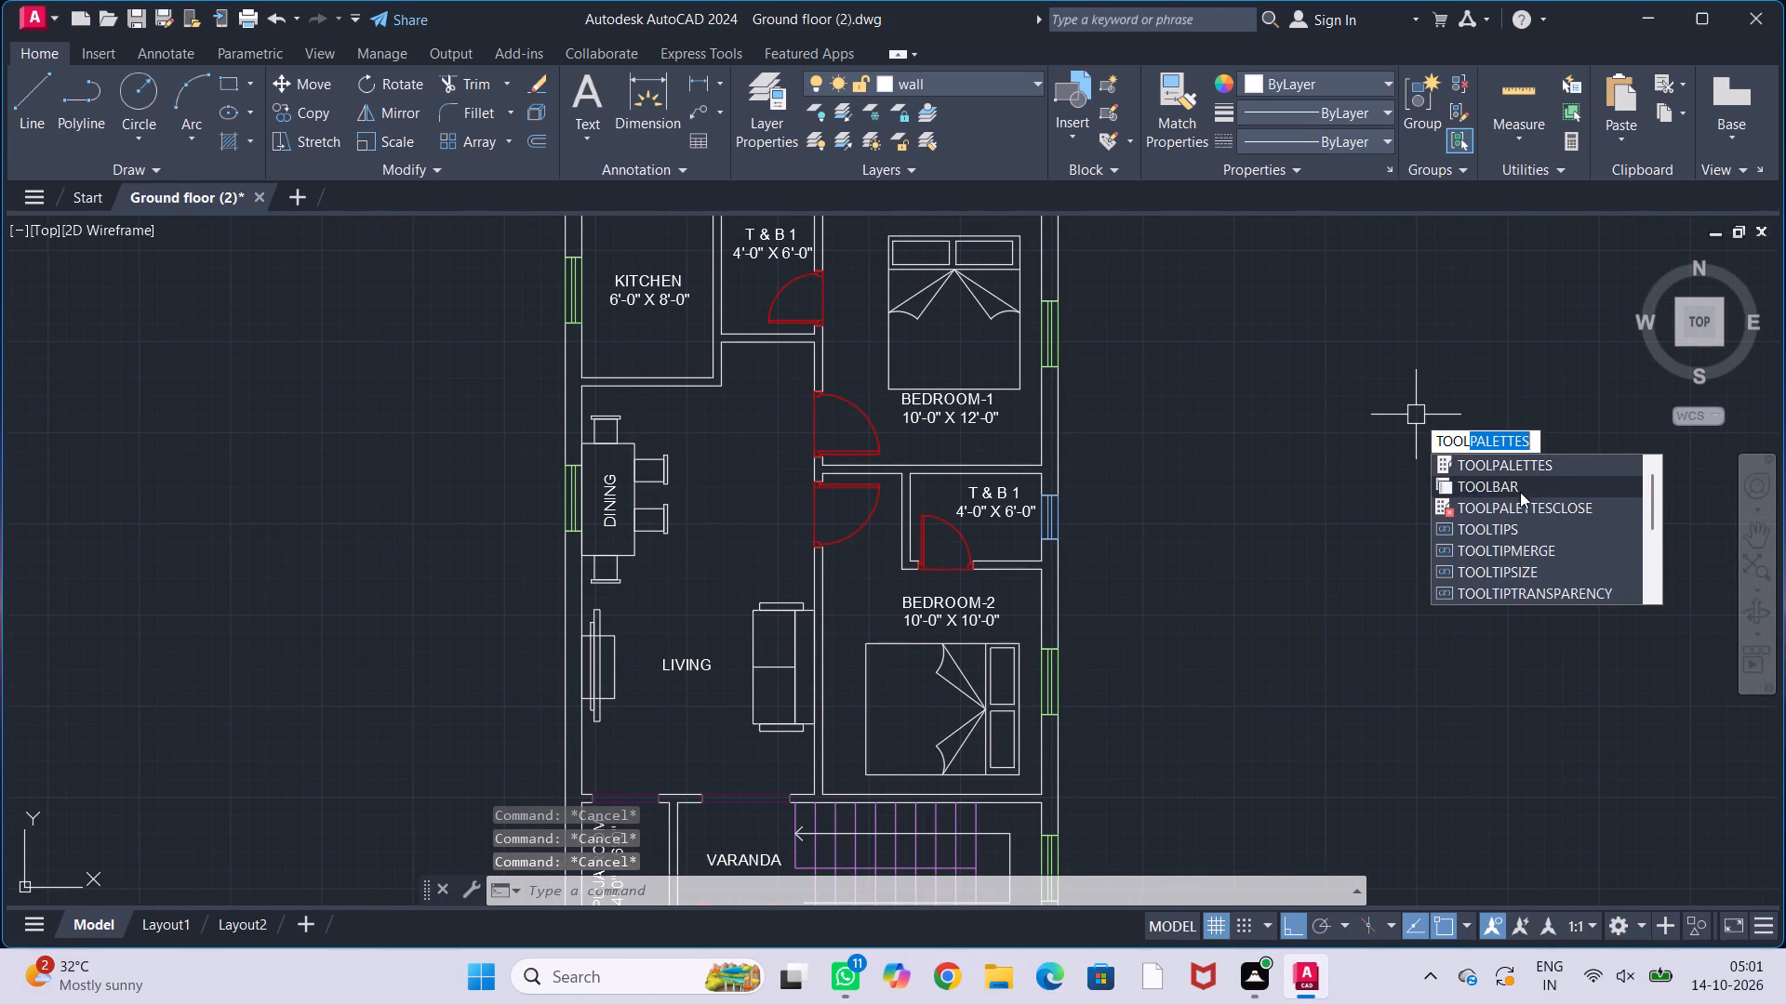
{"action": "left_click", "coordinate": [1532, 468]}
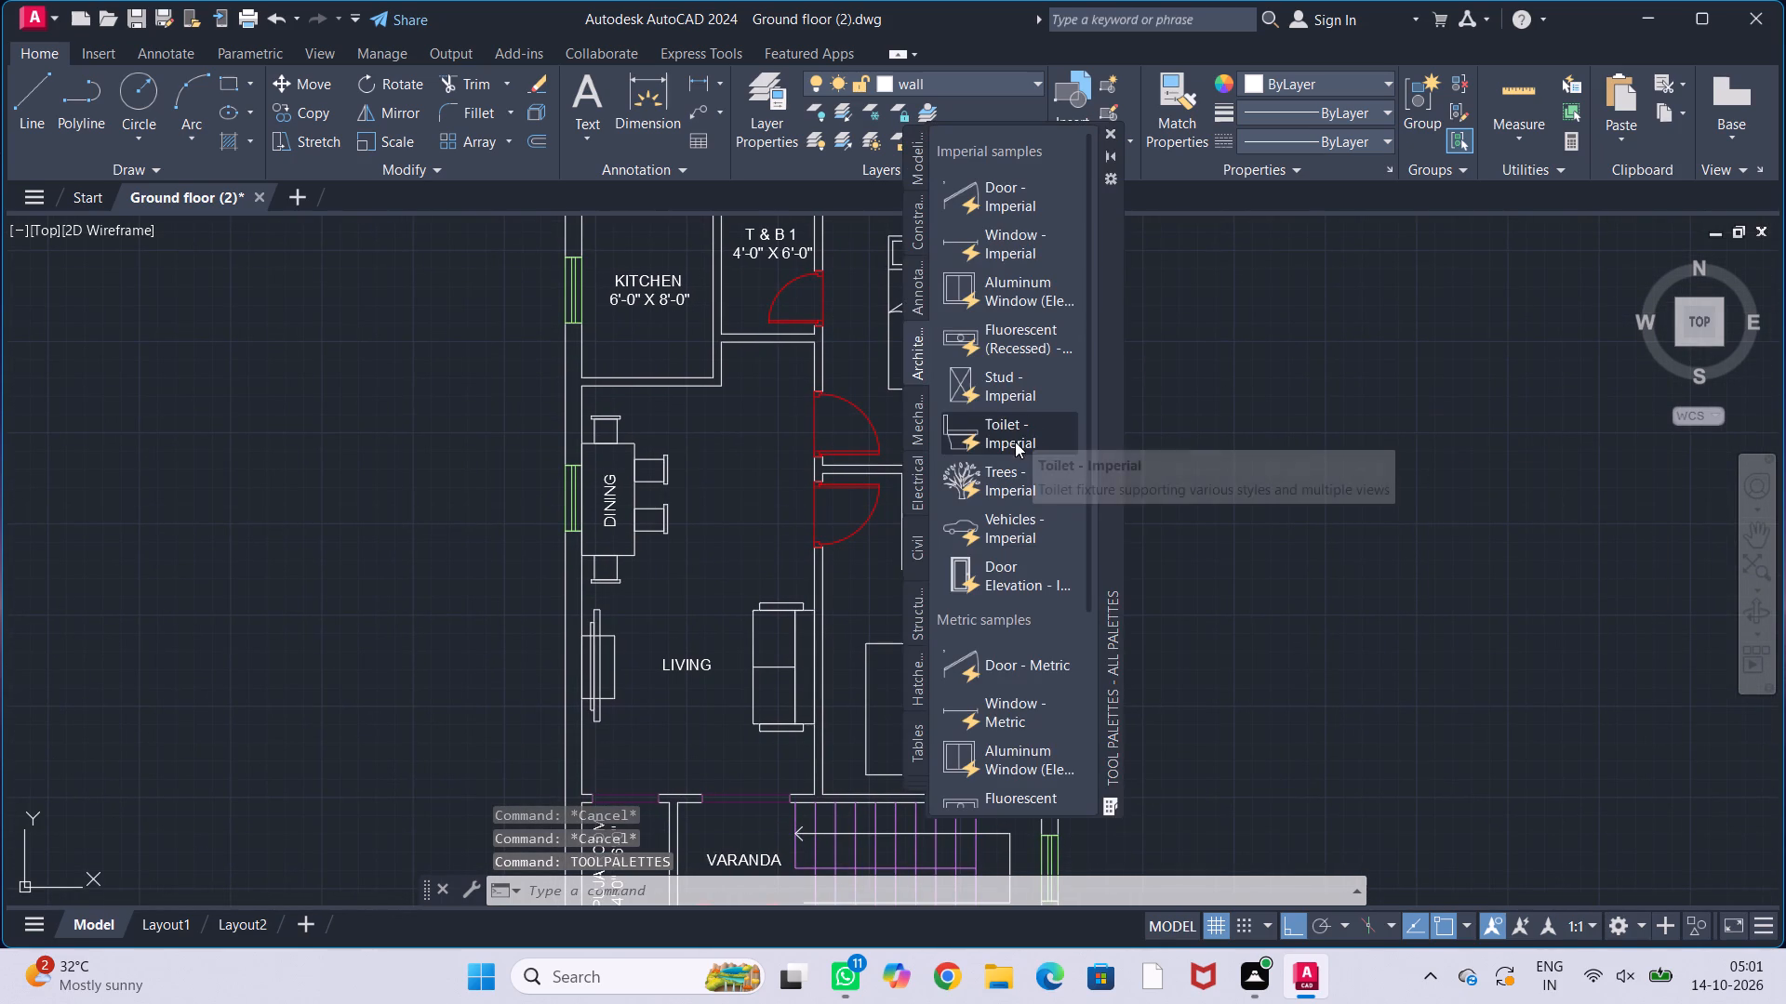
{"action": "scroll", "coordinate": [1018, 557], "scroll_direction": "down", "scroll_amount": 3}
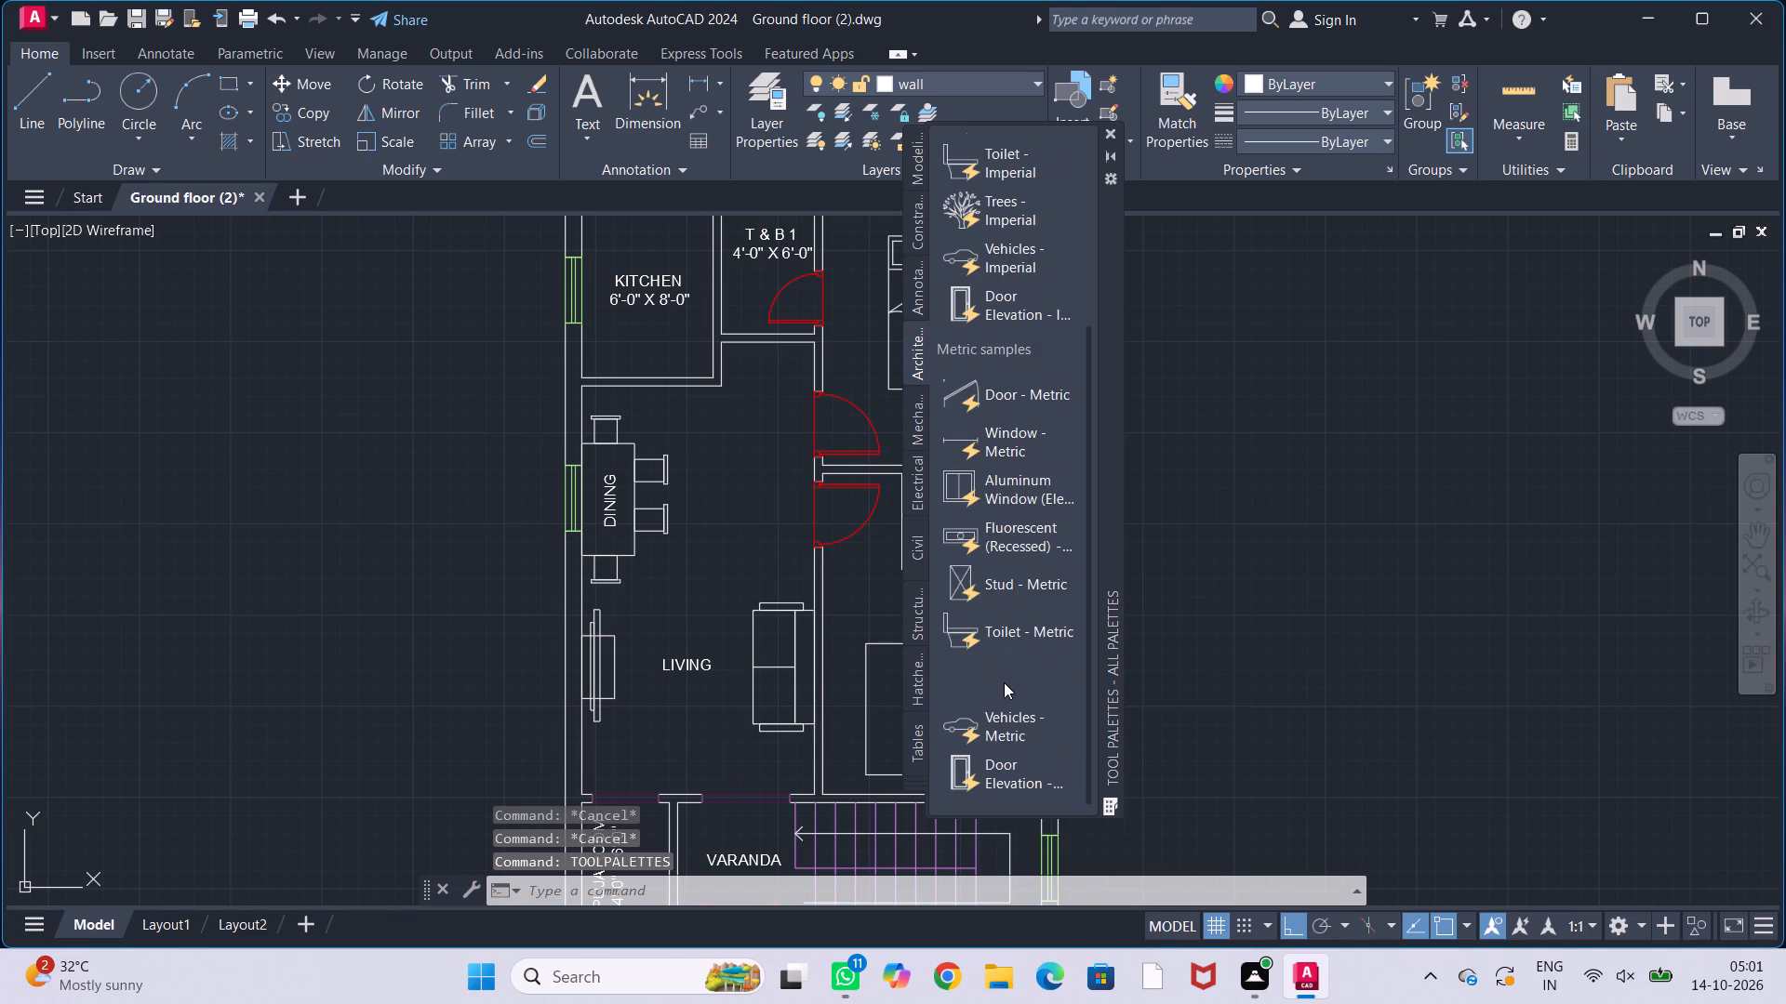
{"action": "left_click_drag", "start_coordinate": [1009, 635], "coordinate": [1355, 522]}
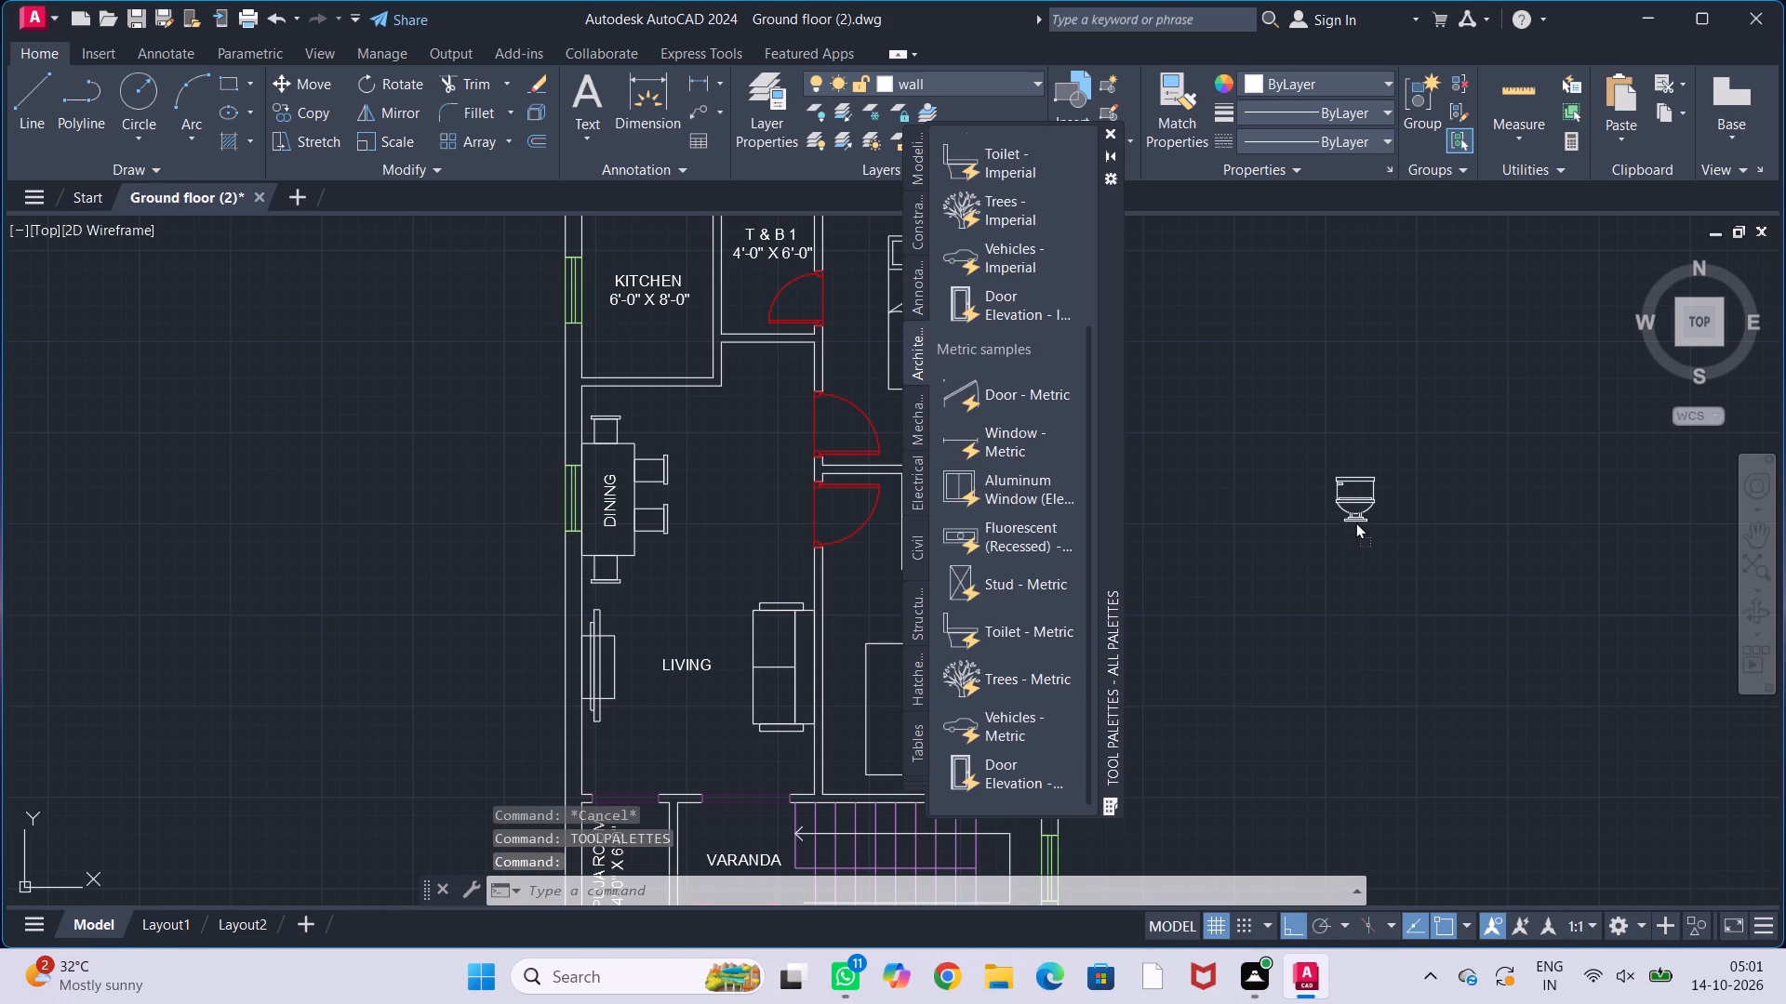
{"action": "left_click_drag", "start_coordinate": [1355, 522], "coordinate": [1307, 520]}
{"action": "key", "text": "Escape"}
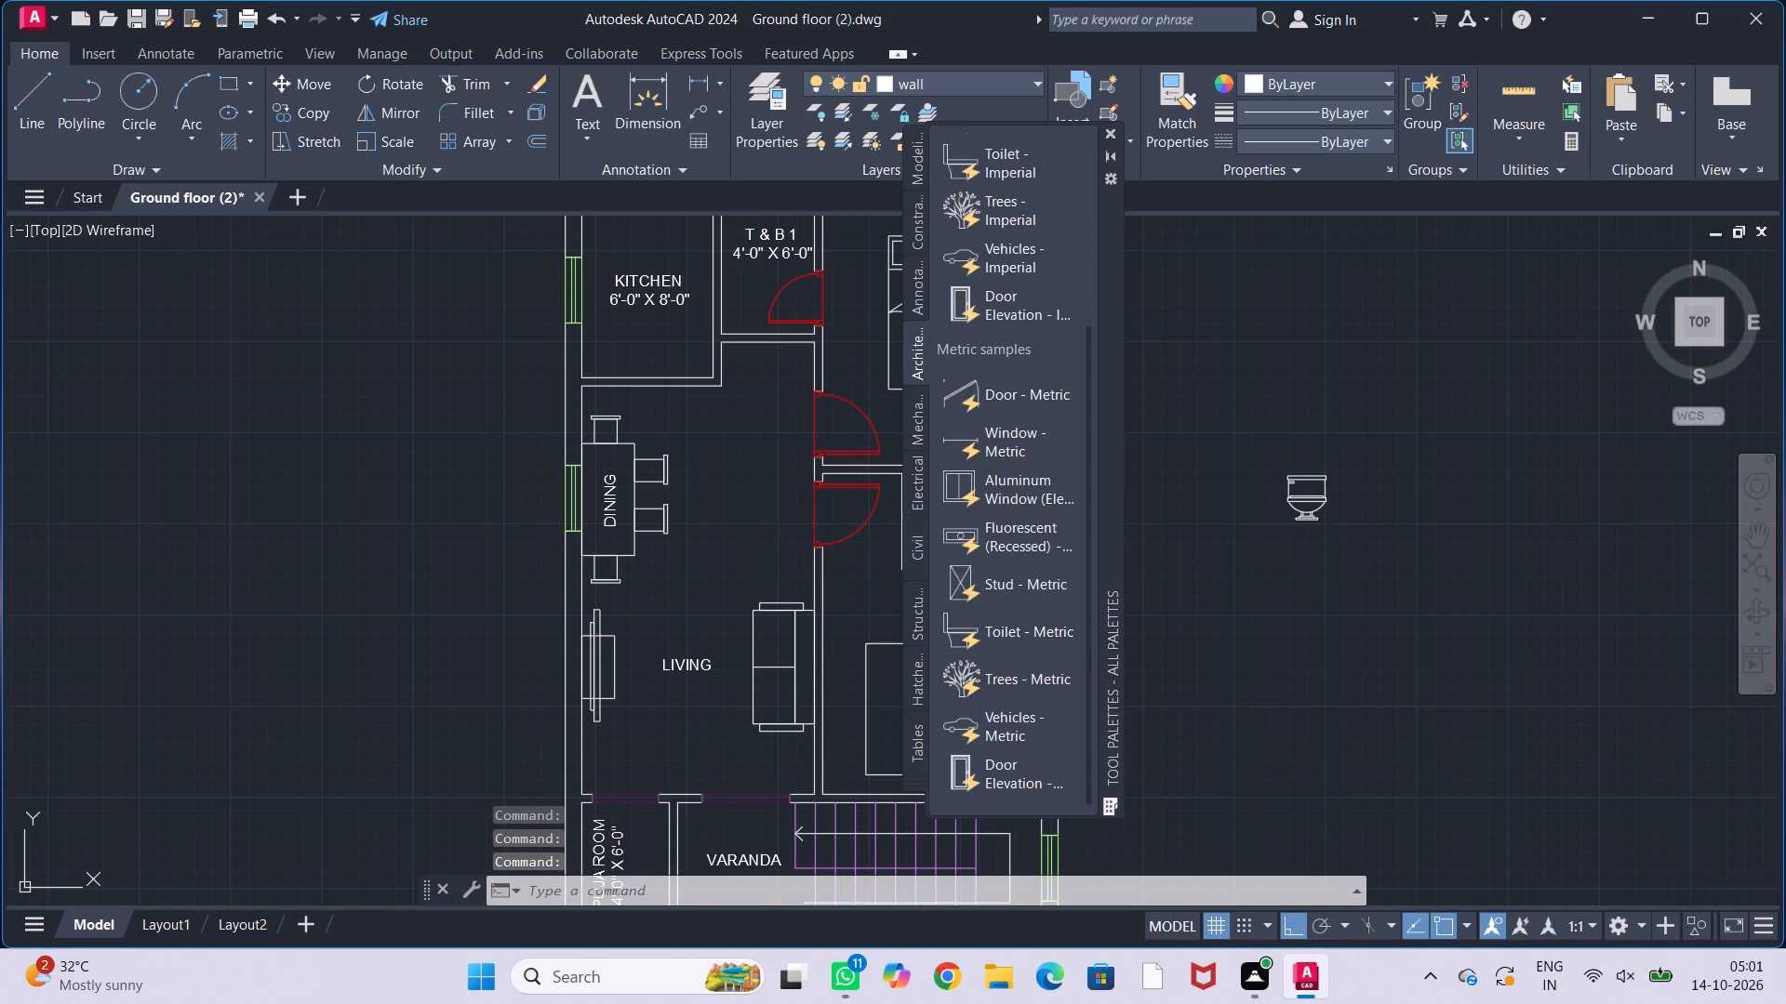
{"action": "key", "text": "Escape"}
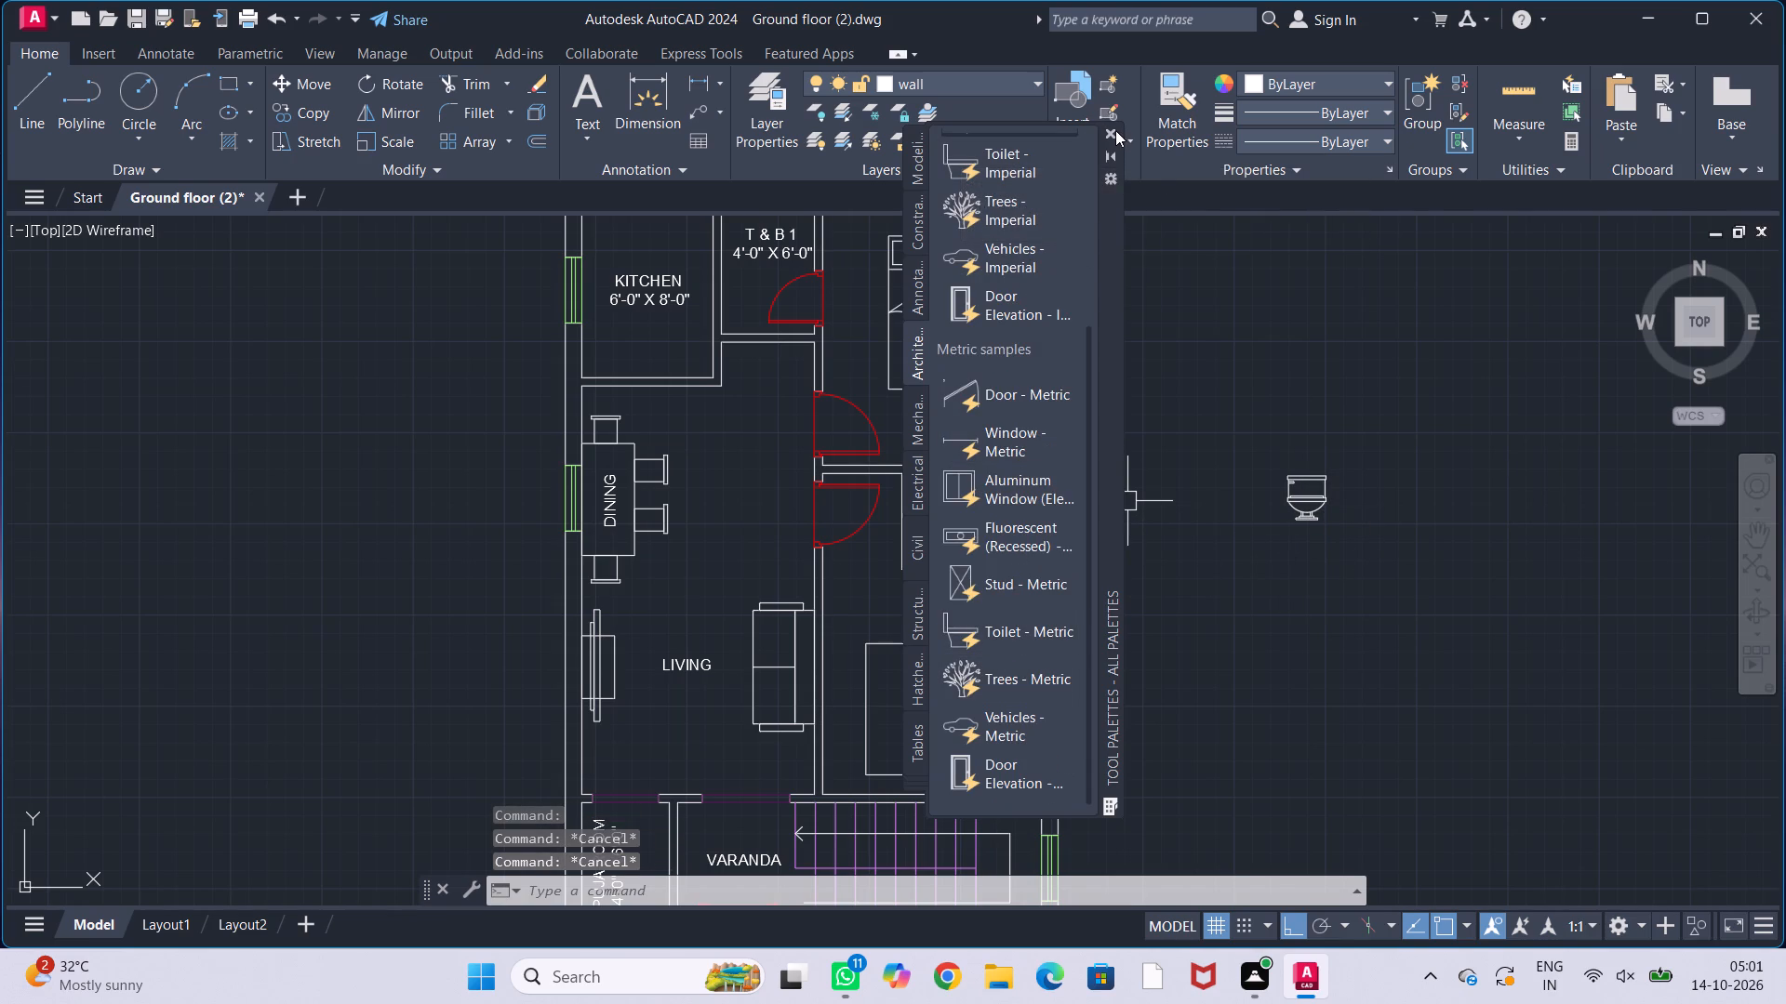
{"action": "left_click", "coordinate": [1114, 130]}
Switch the inserted toilet block east of the house plan to its Pullchain (Plan) view.
{"action": "middle_click_drag", "start_coordinate": [1183, 474], "coordinate": [940, 447]}
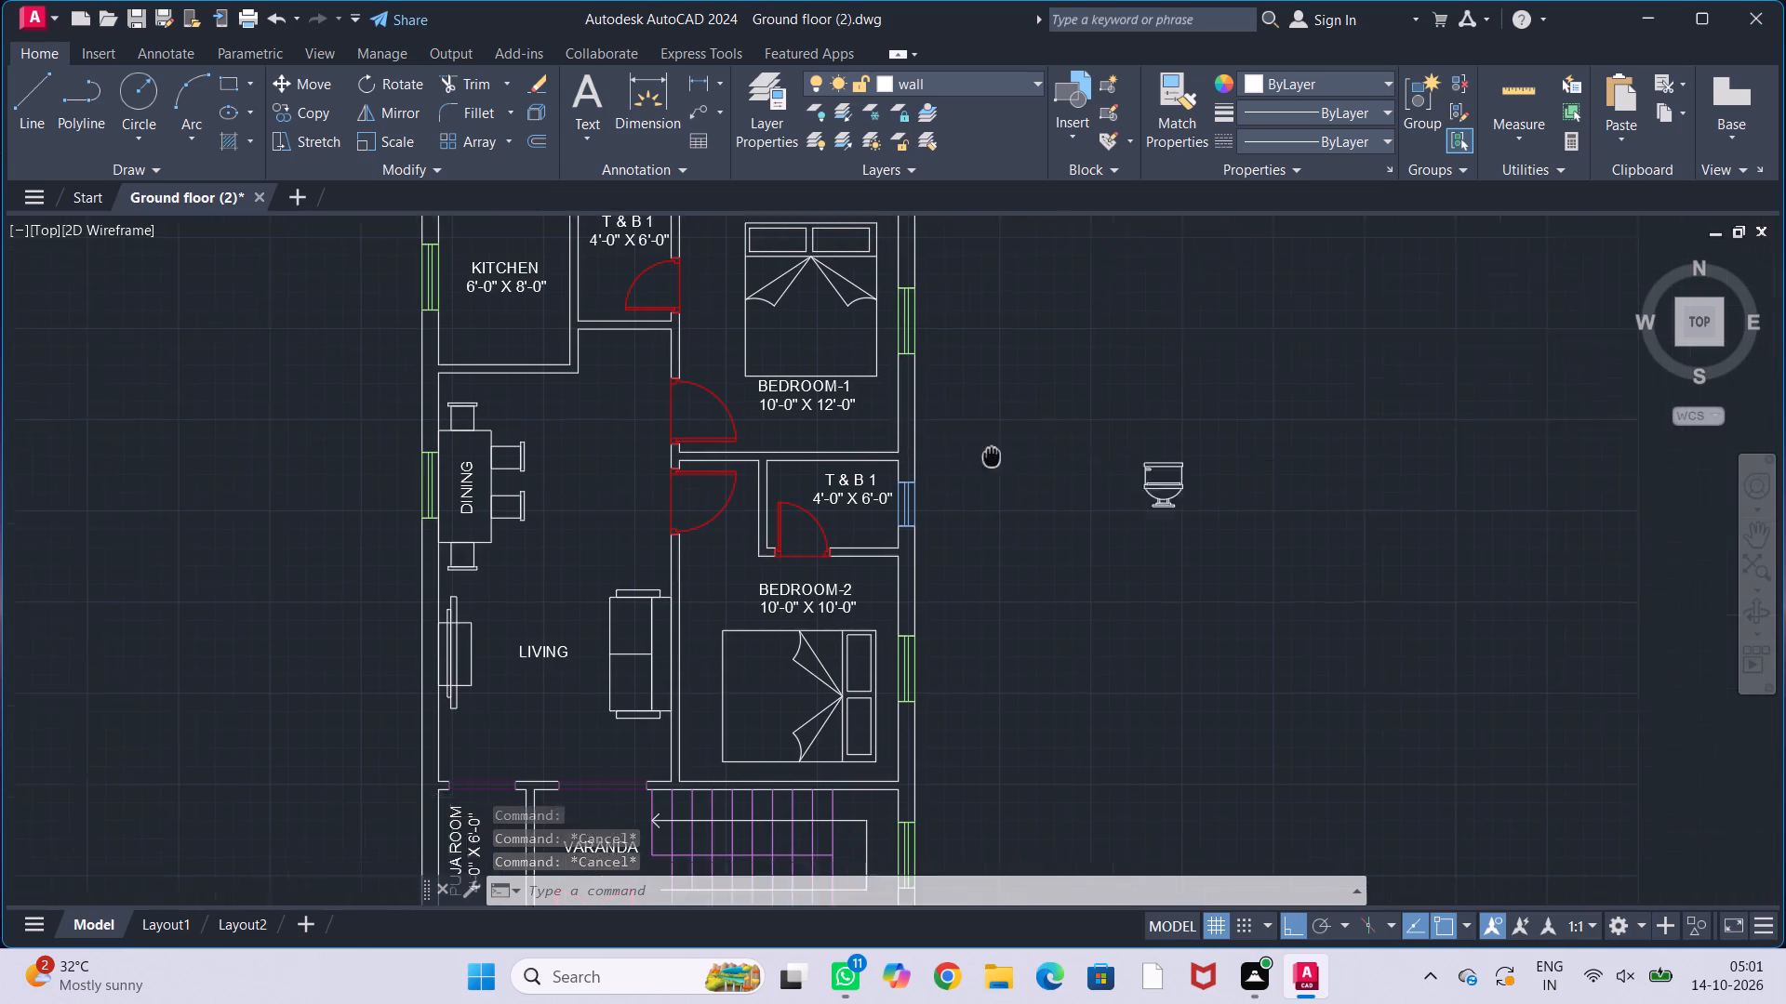
{"action": "scroll", "coordinate": [1073, 469], "scroll_direction": "up", "scroll_amount": 2}
{"action": "left_click", "coordinate": [1048, 495]}
{"action": "key", "text": "Escape"}
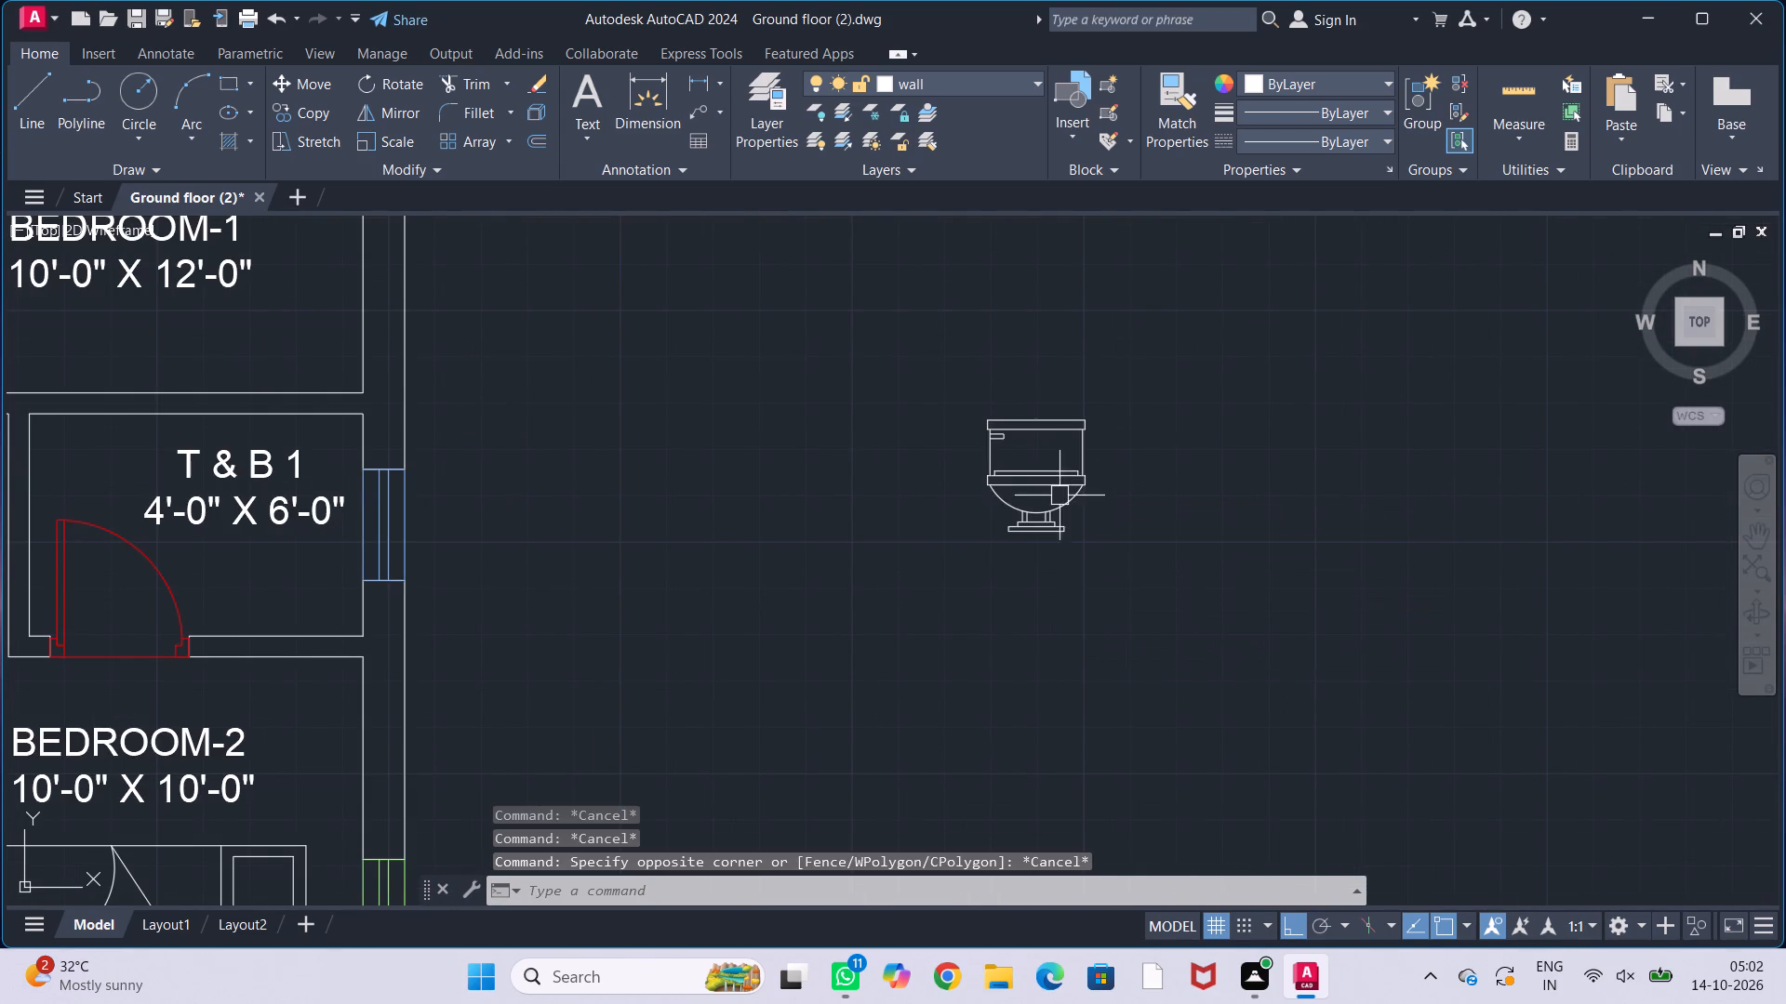
{"action": "left_click", "coordinate": [1050, 482]}
{"action": "left_click", "coordinate": [969, 561]}
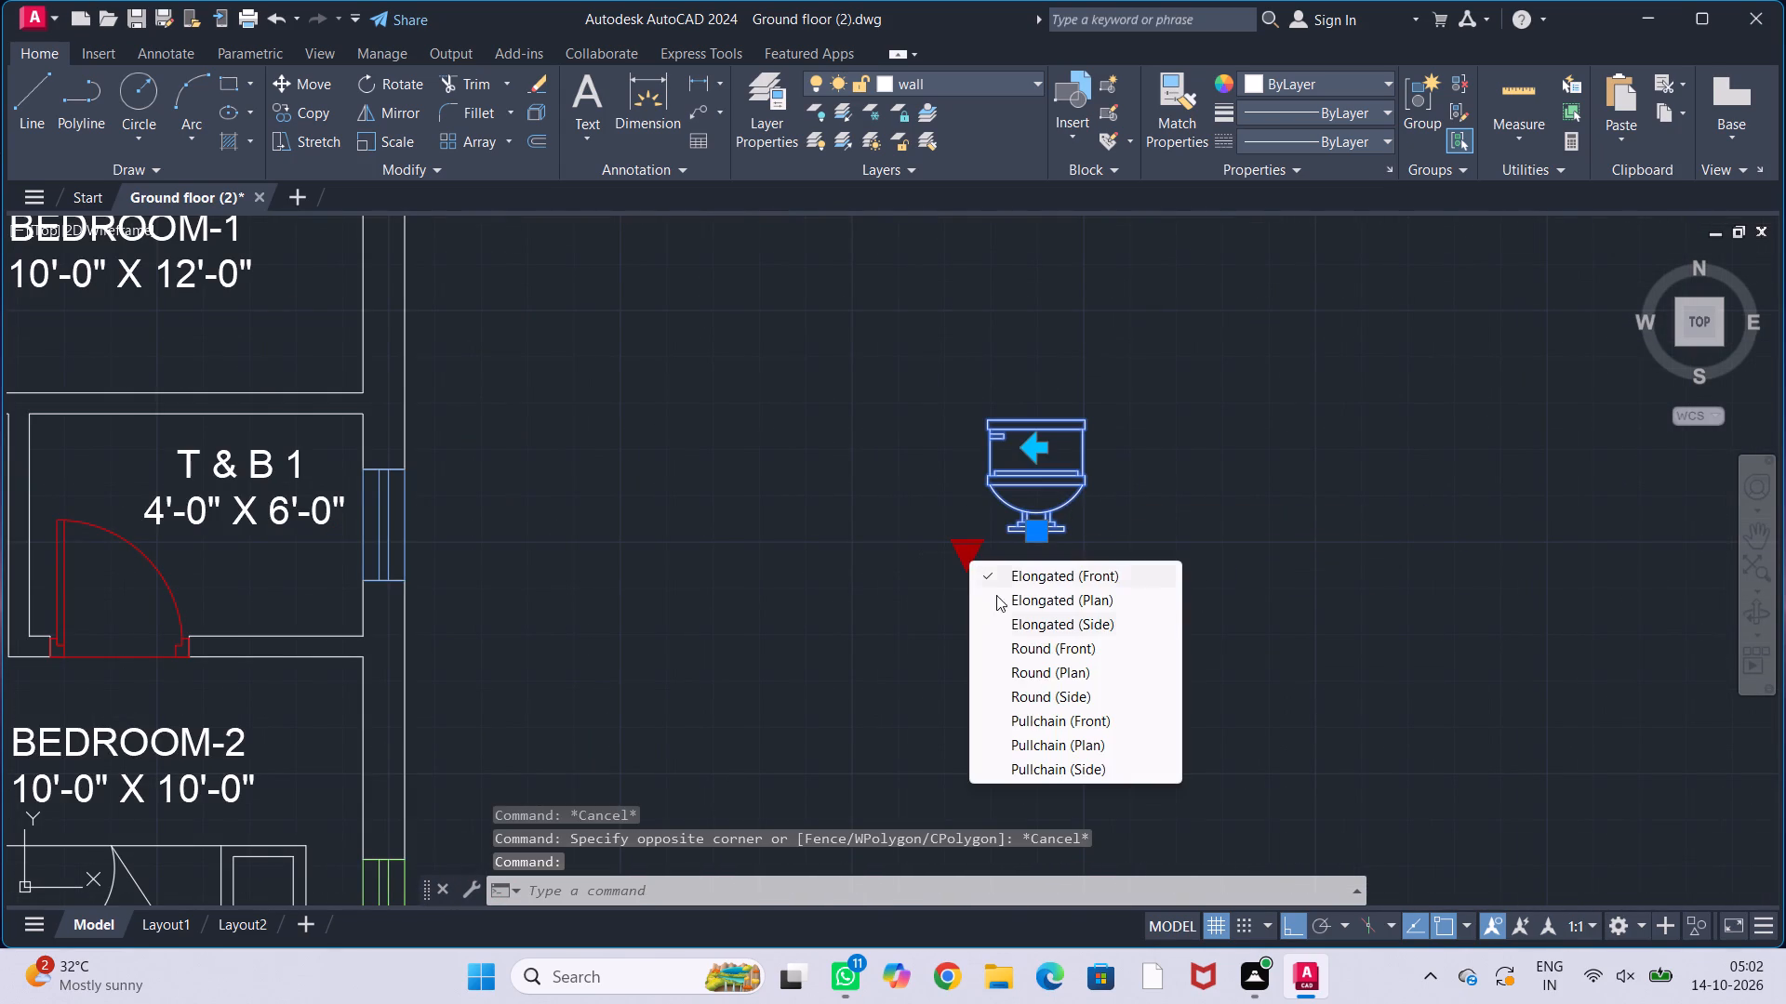
{"action": "left_click", "coordinate": [1063, 742]}
{"action": "middle_click_drag", "start_coordinate": [1132, 533], "coordinate": [1138, 510]}
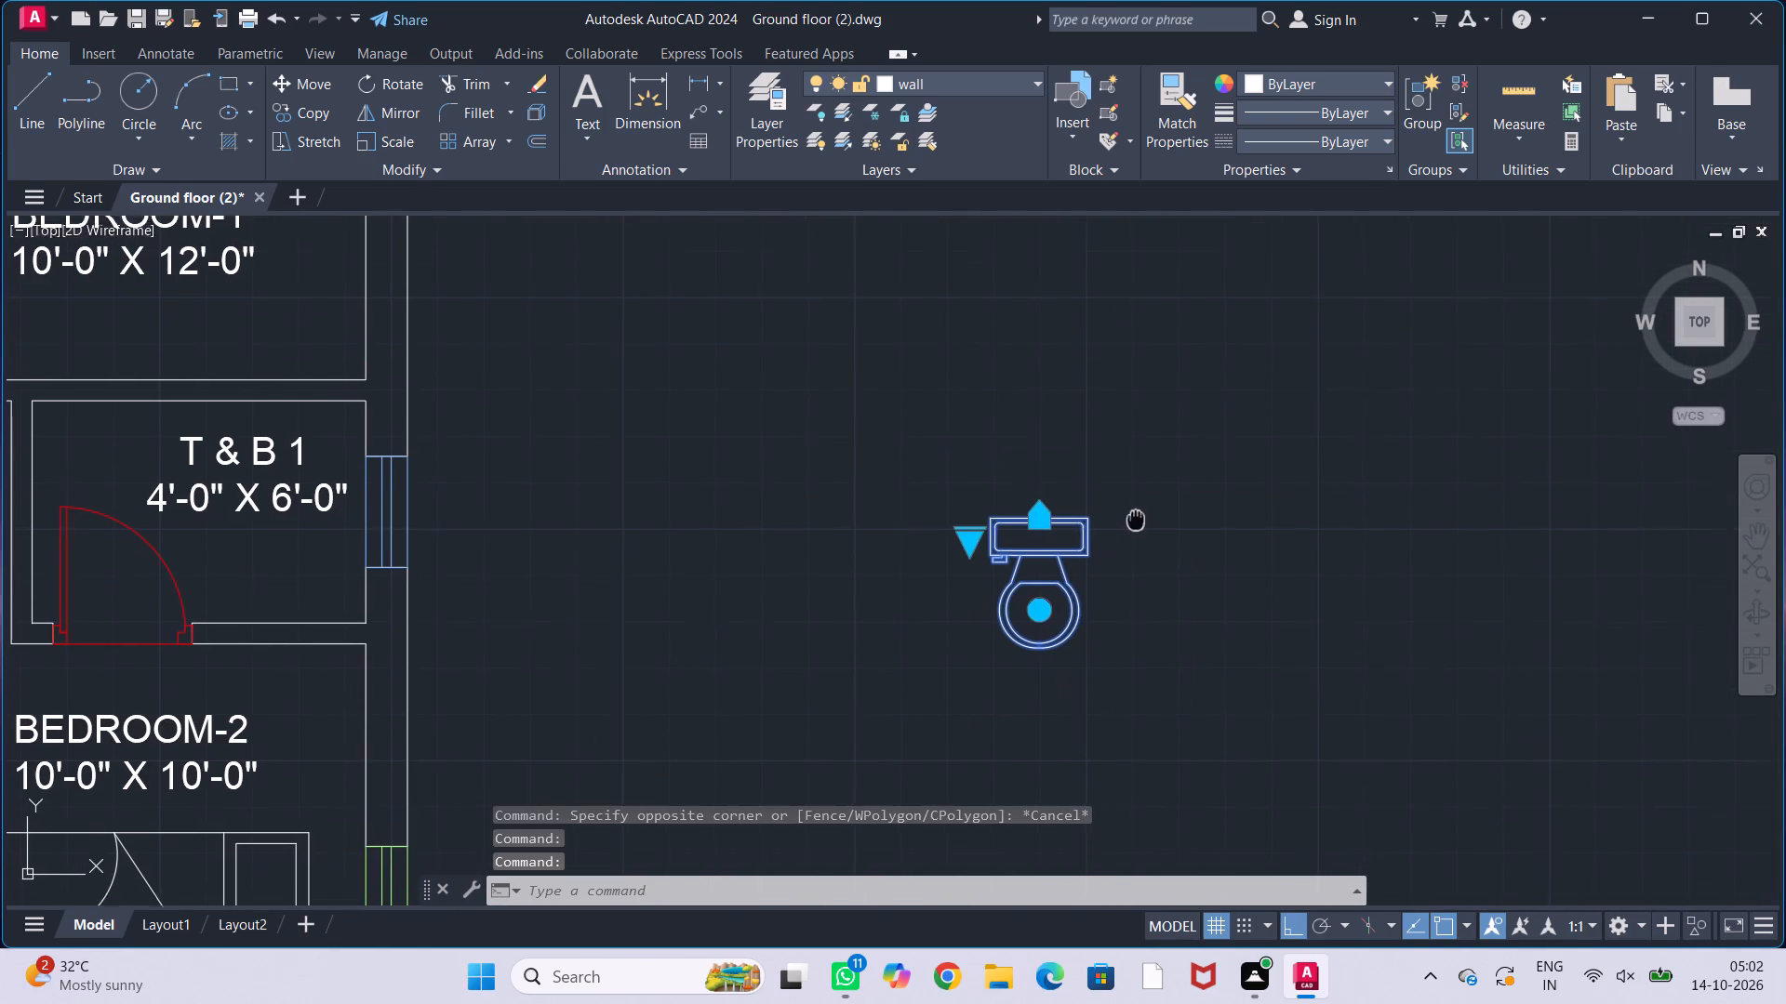
{"action": "middle_click_drag", "start_coordinate": [1138, 510], "coordinate": [1161, 472]}
{"action": "key", "text": "Escape"}
{"action": "key", "text": "Escape"}
{"action": "key", "text": "Escape"}
Move the toilet, by its tank's back edge, from outside the plan to the T & B 1 above Bedroom-2, with ortho off.
{"action": "left_click", "coordinate": [1080, 503]}
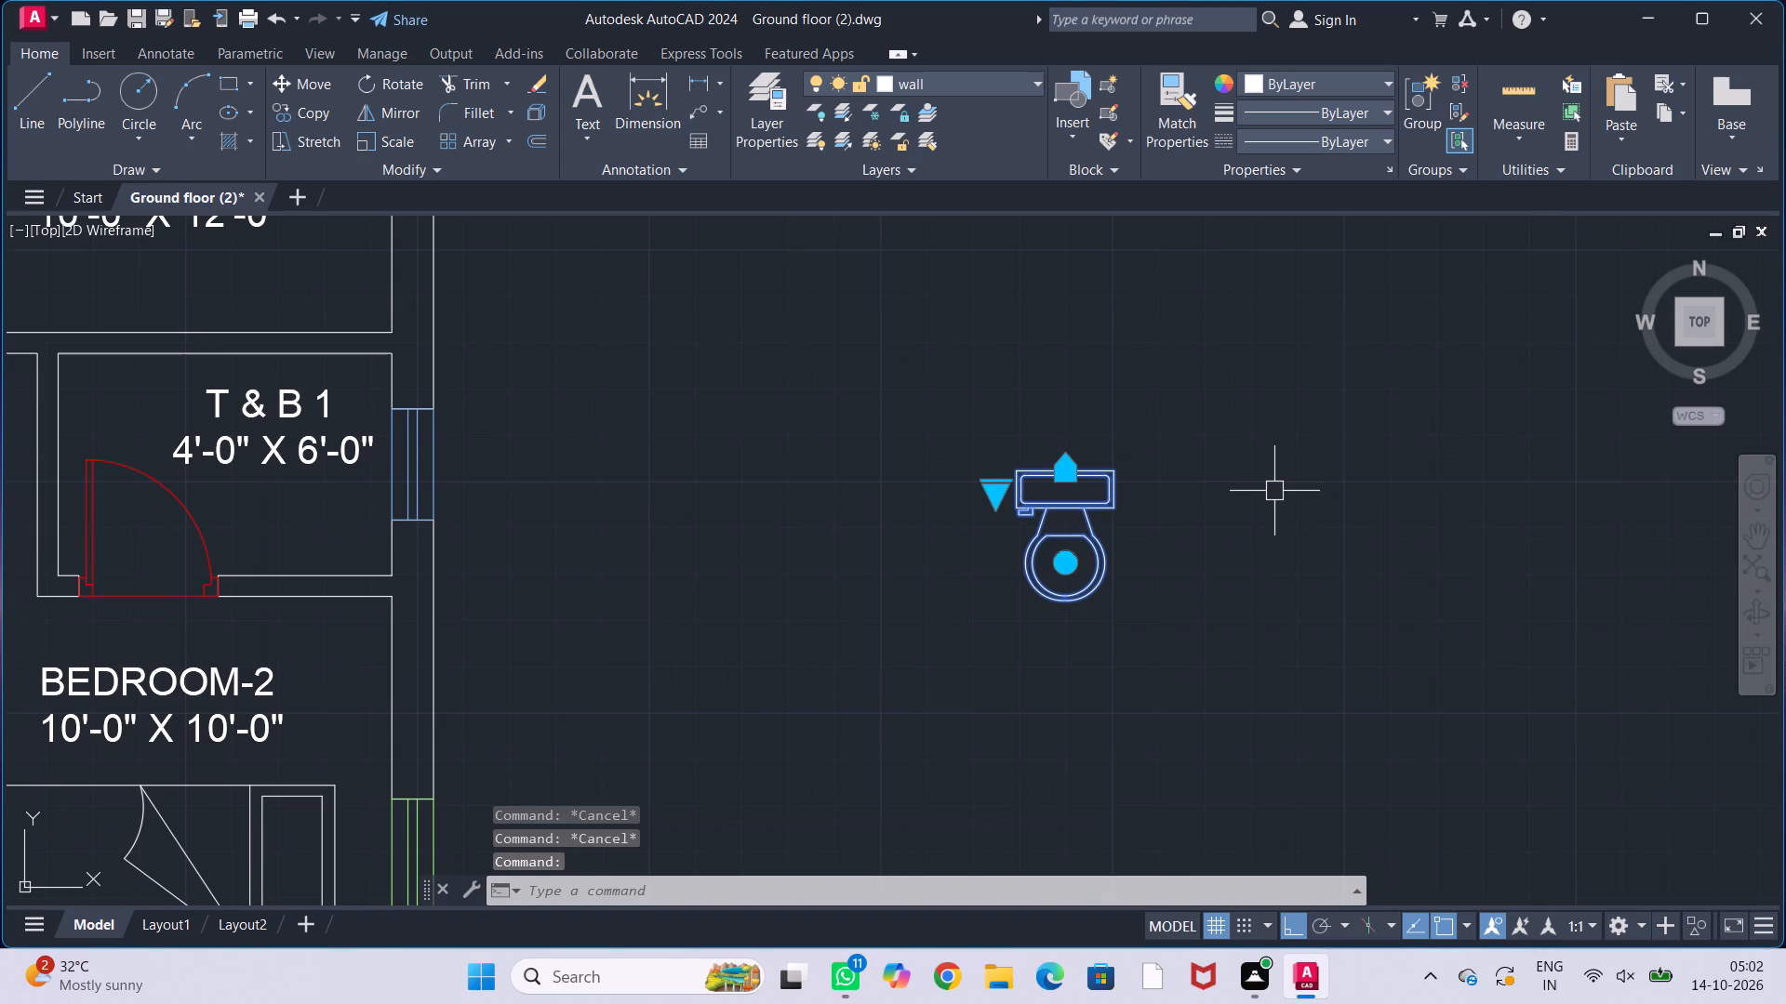
{"action": "key", "text": "m"}
{"action": "key", "text": "Return"}
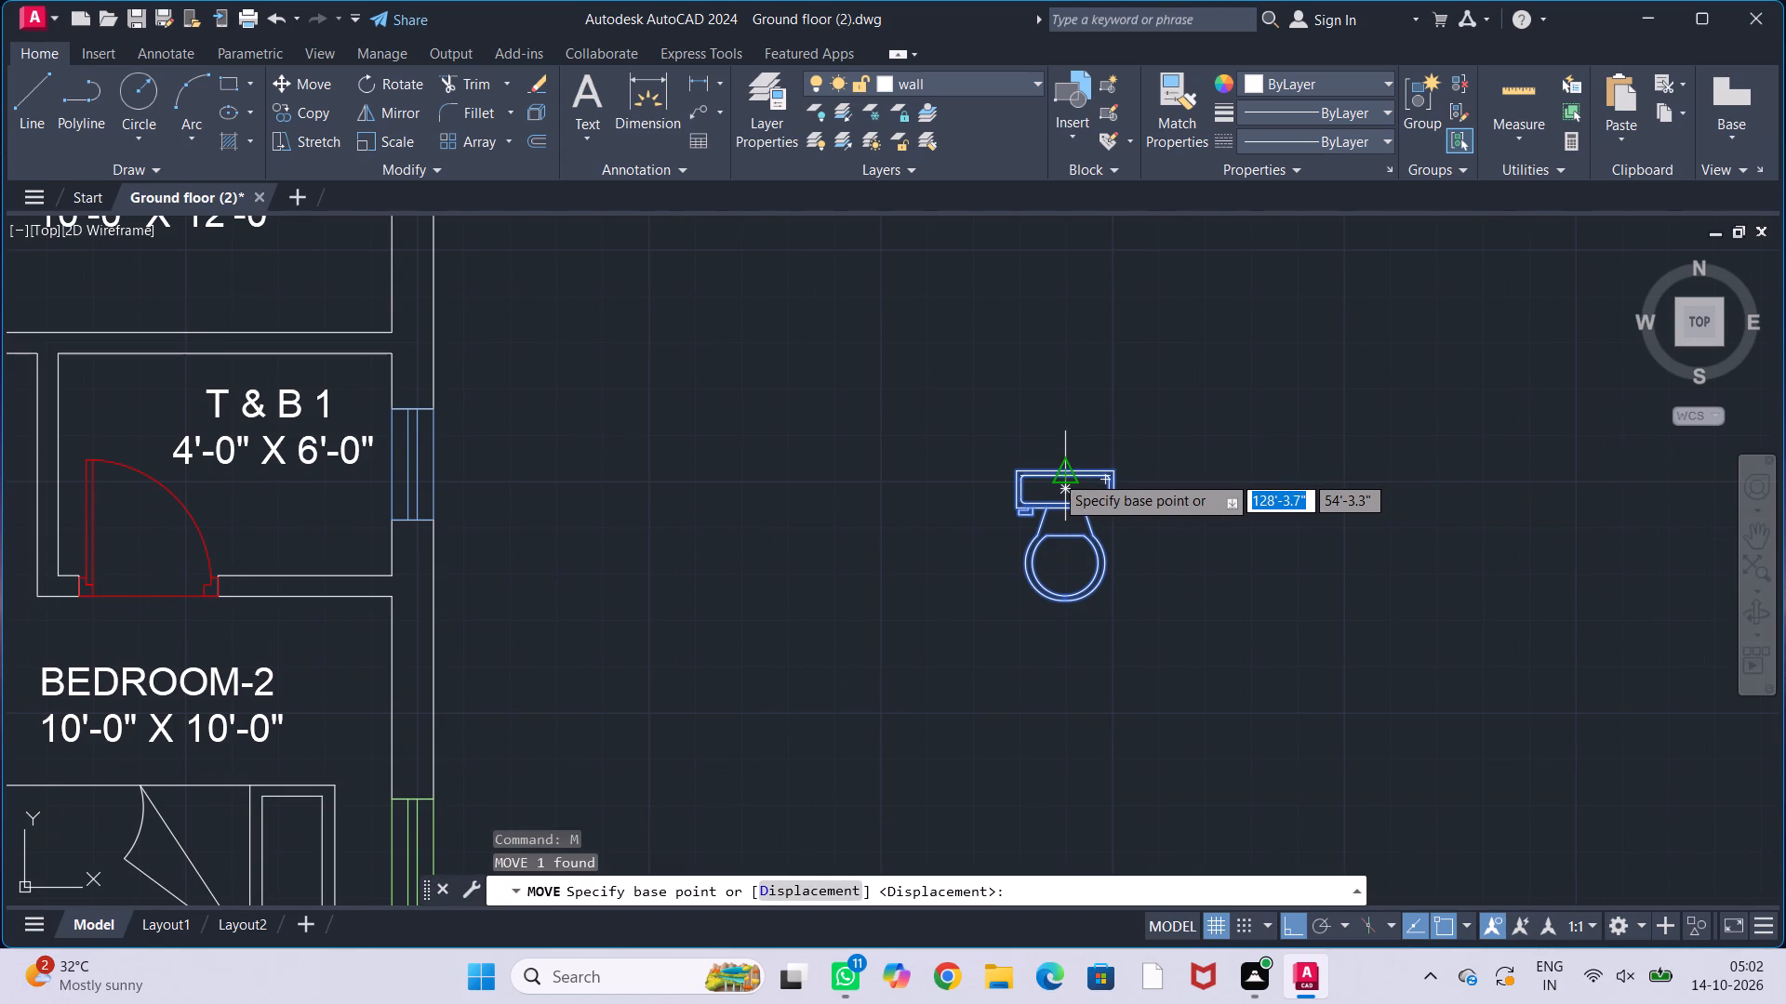
{"action": "left_click", "coordinate": [1055, 468]}
{"action": "scroll", "coordinate": [904, 453], "scroll_direction": "down", "scroll_amount": 2}
{"action": "middle_click_drag", "start_coordinate": [904, 453], "coordinate": [1102, 418]}
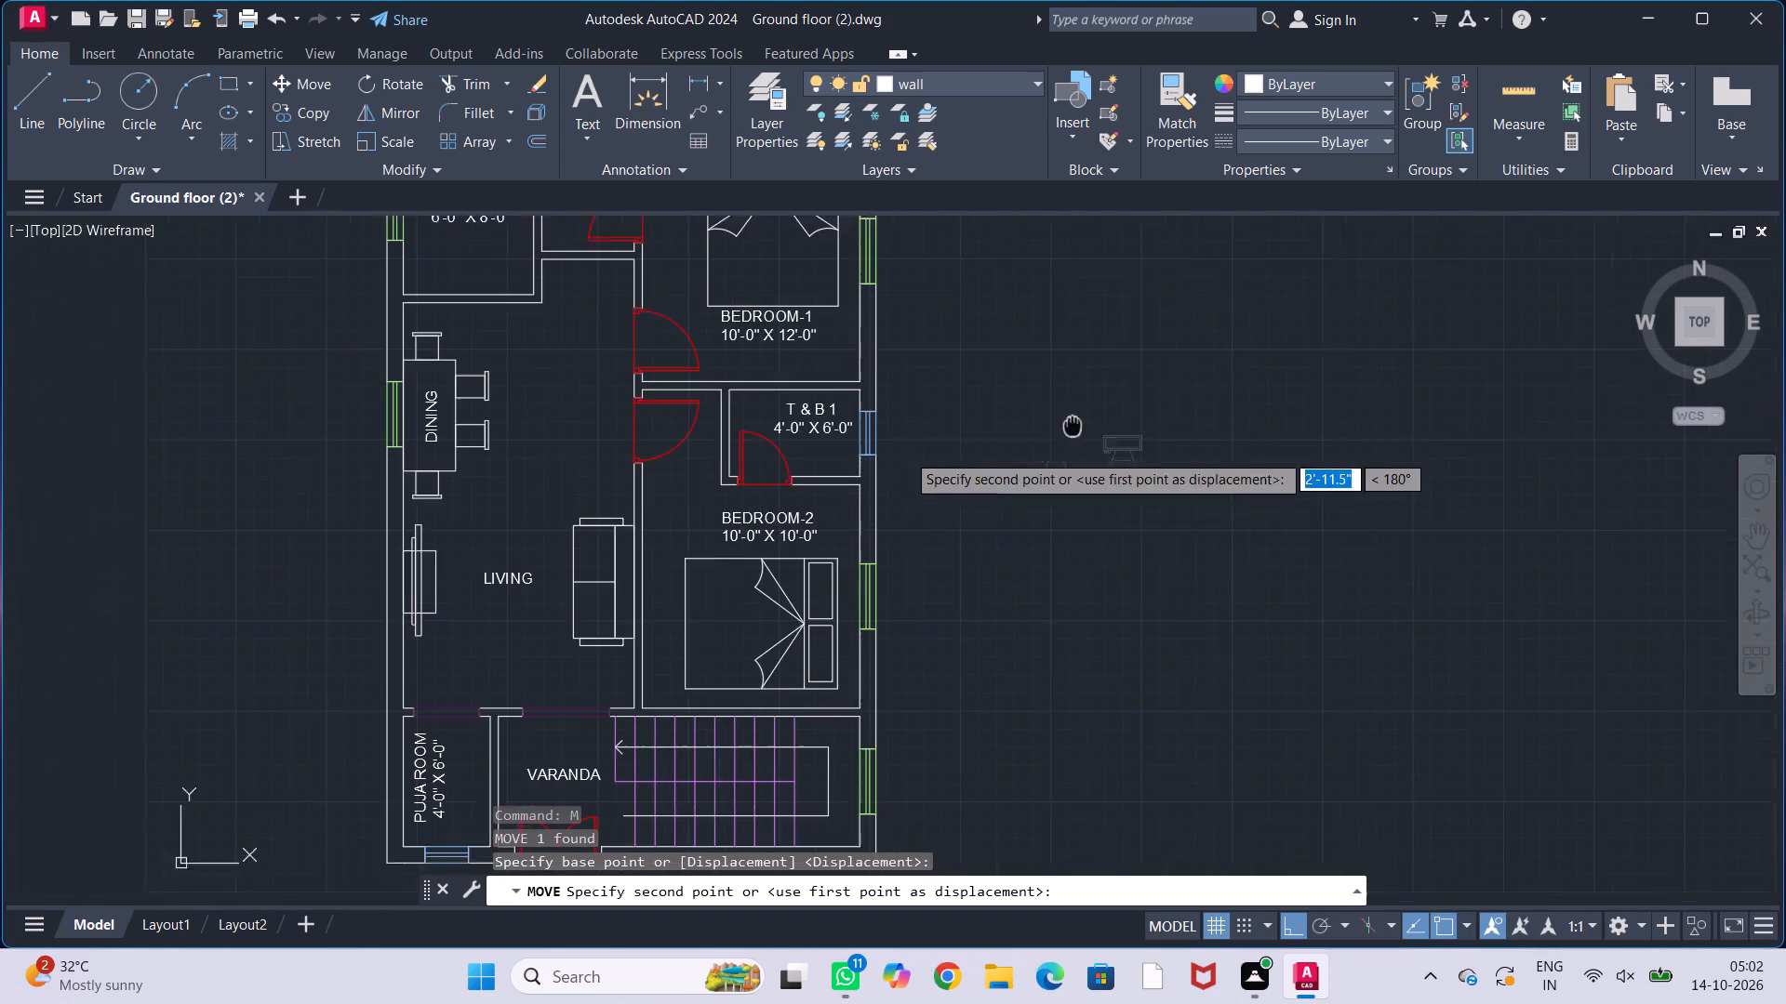
{"action": "scroll", "coordinate": [855, 435], "scroll_direction": "up", "scroll_amount": 2}
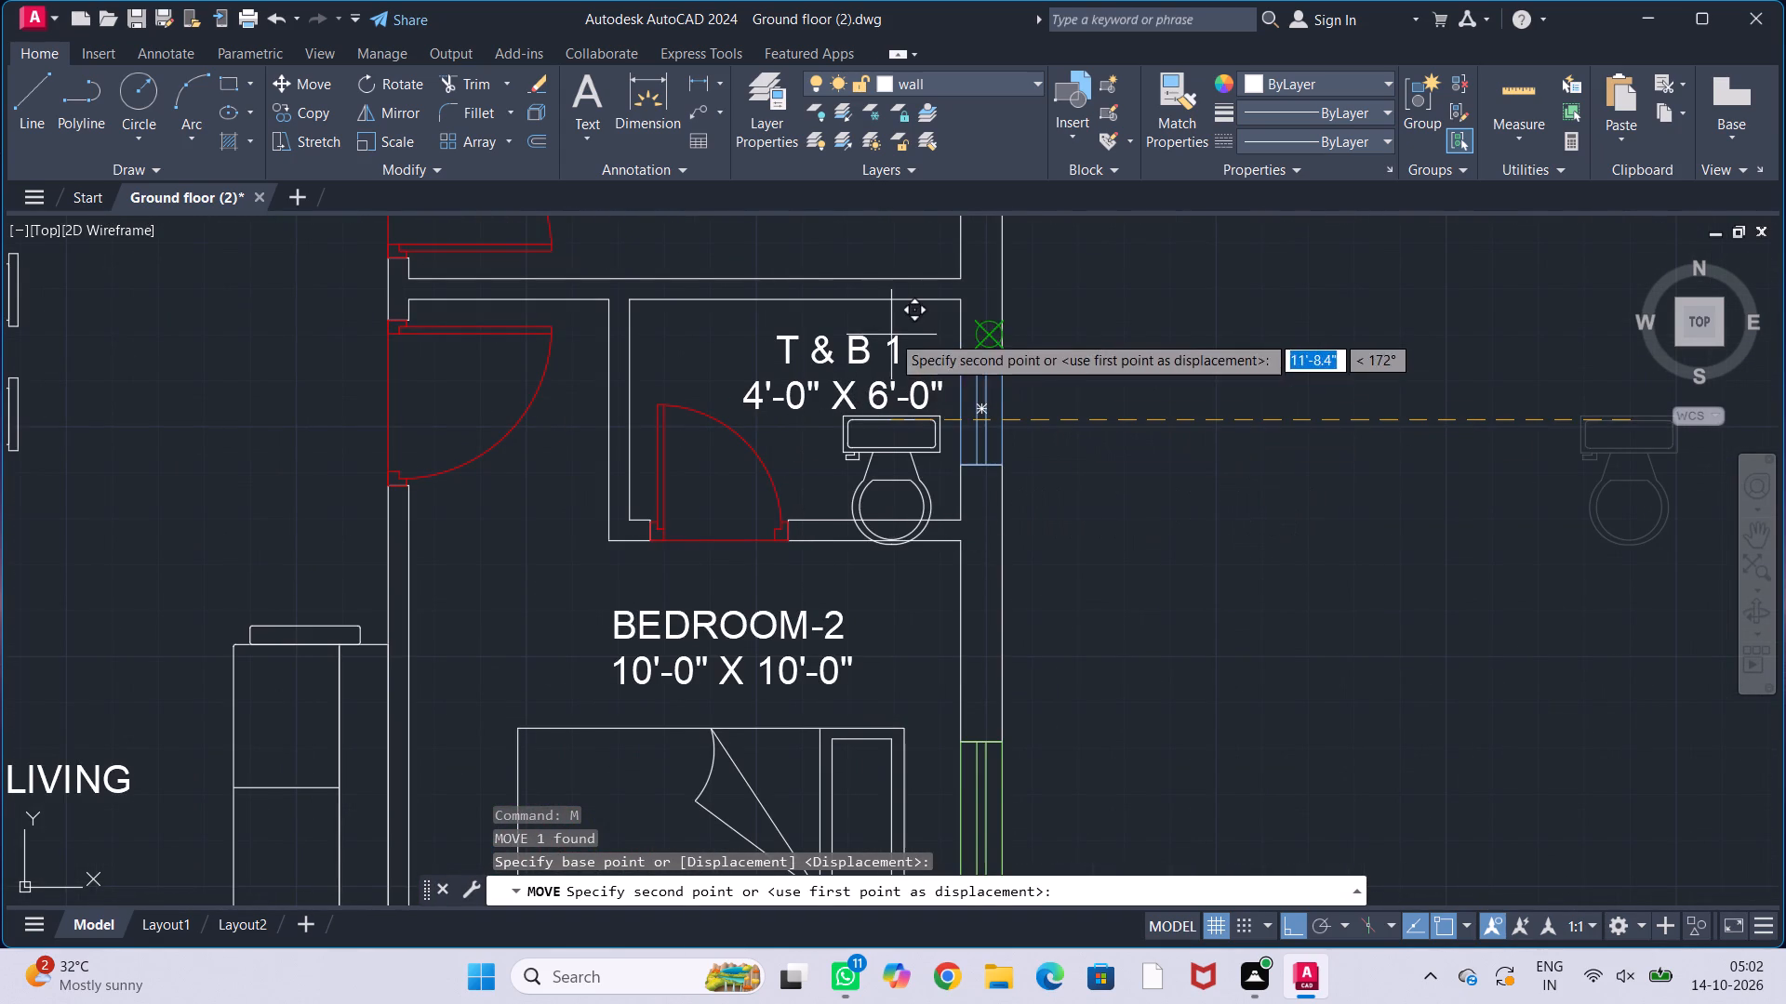
{"action": "key", "text": "F8"}
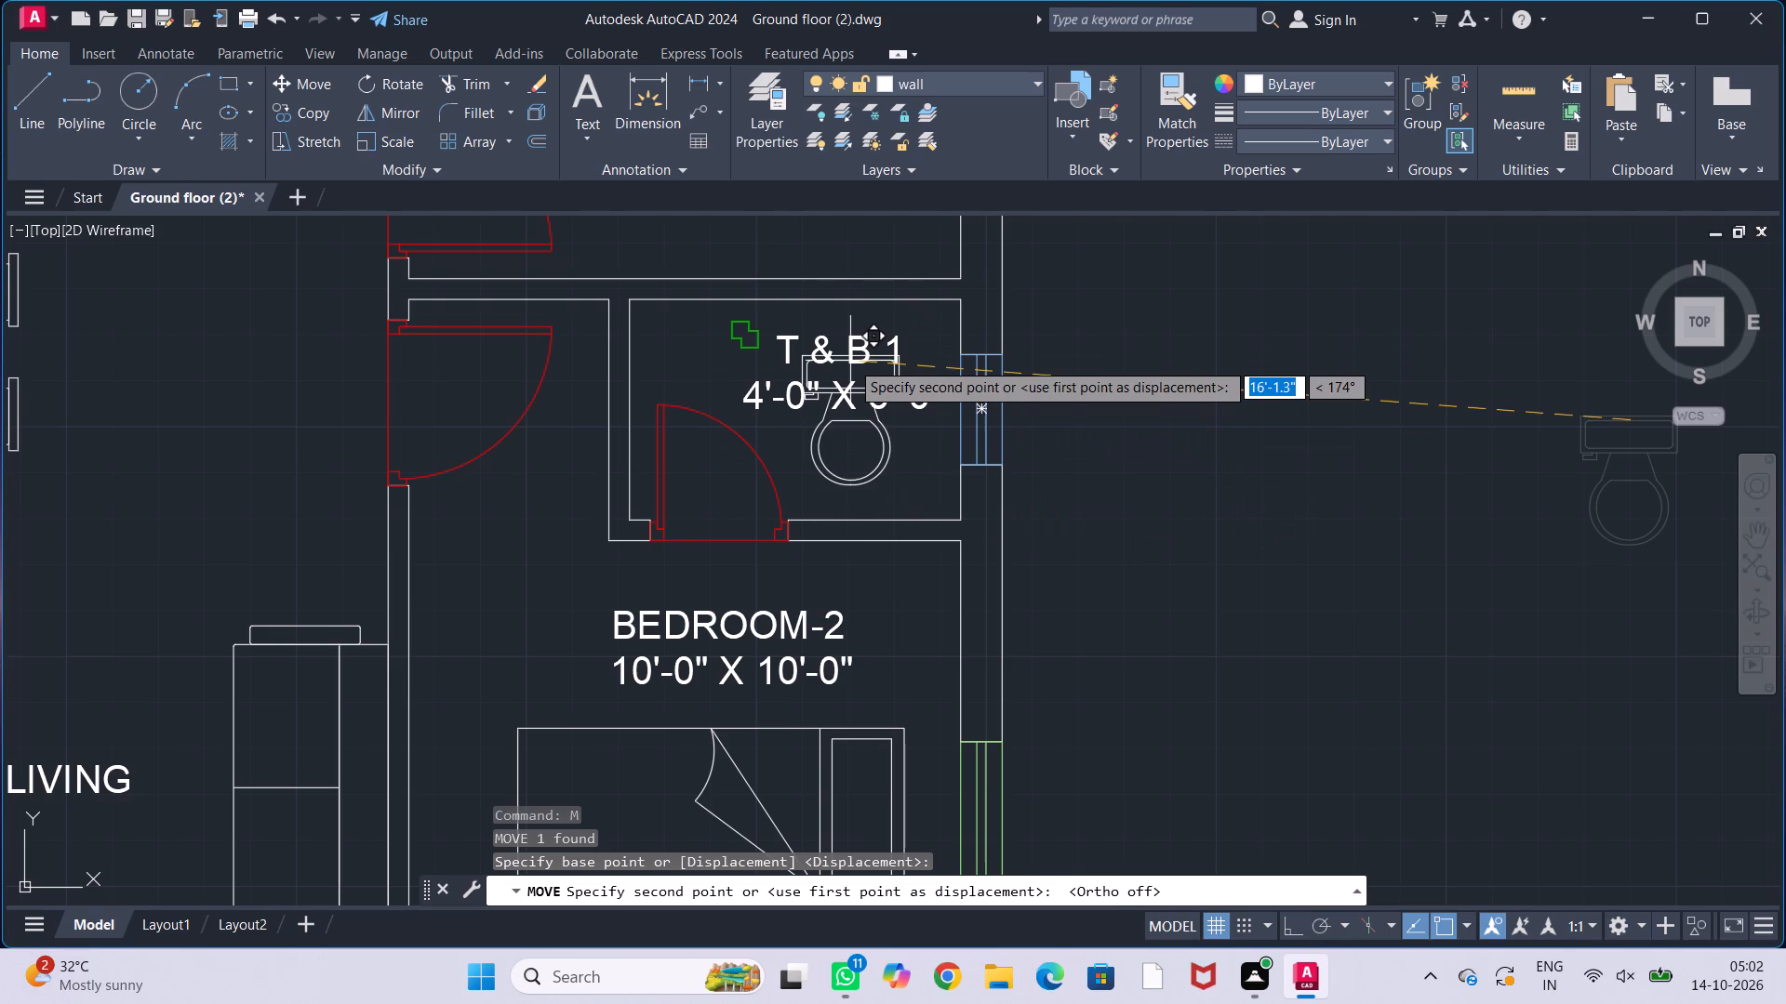
{"action": "left_click", "coordinate": [881, 321]}
{"action": "key", "text": "Escape"}
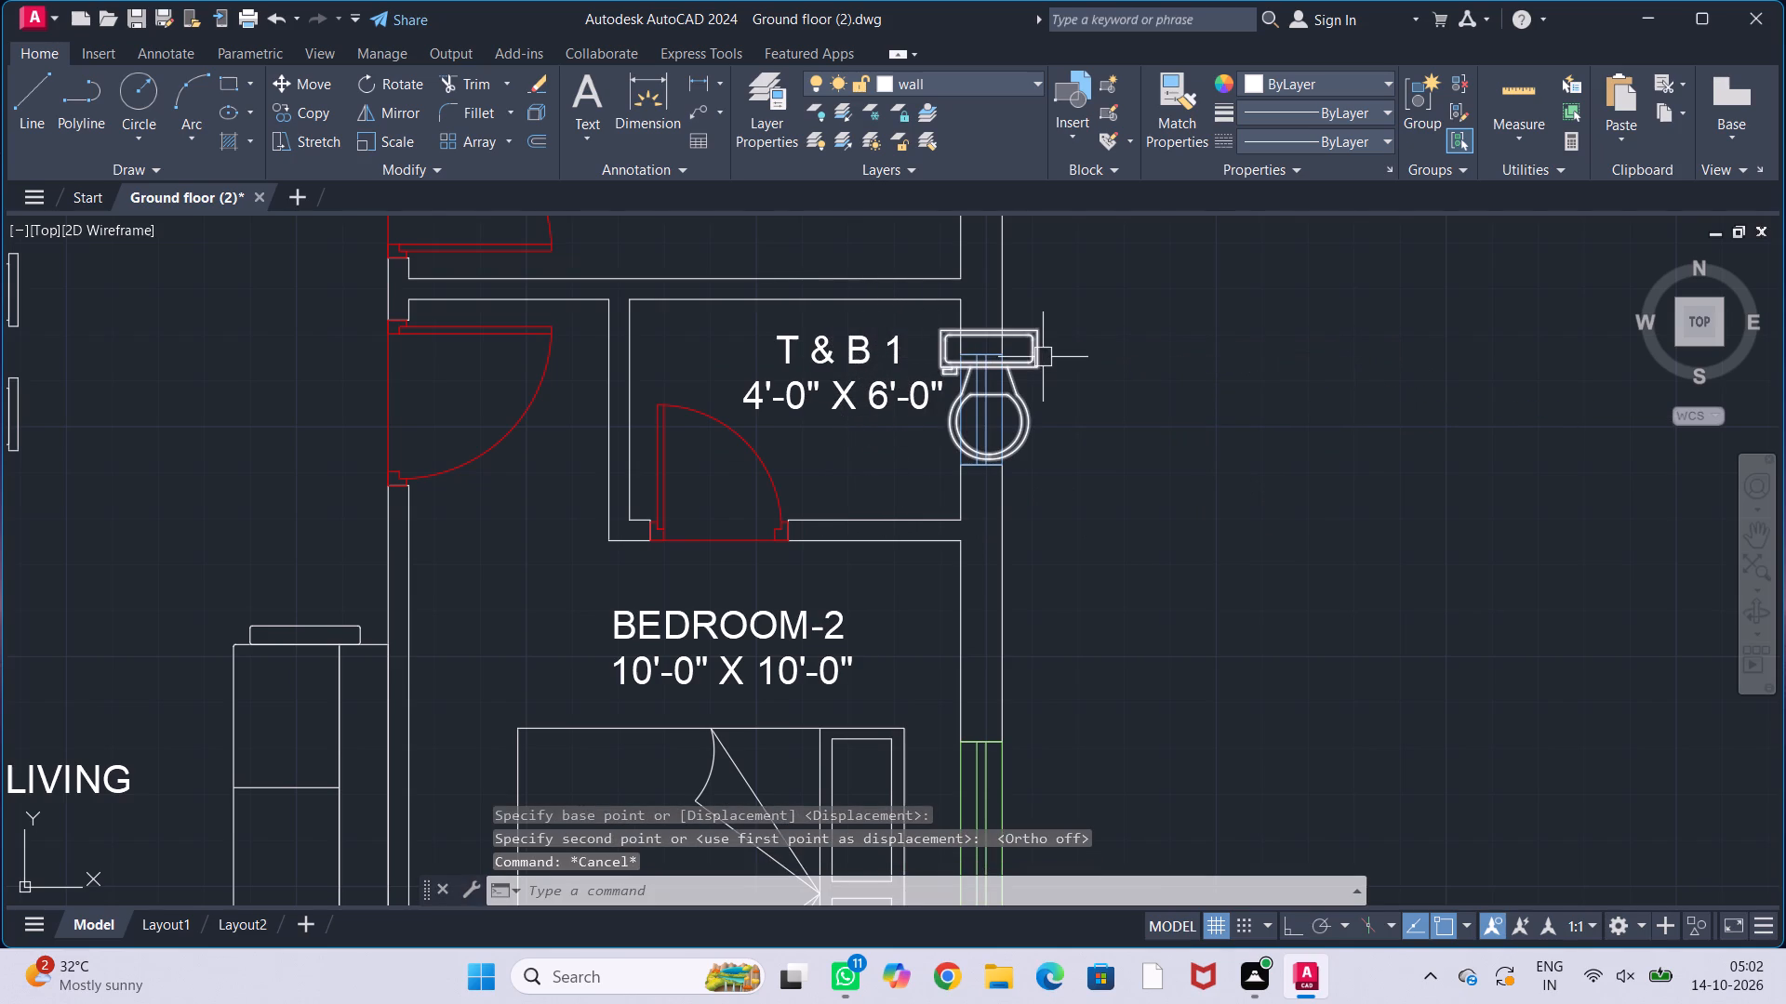
Move the toilet off the east window to inside the T & B 1 above Bedroom-2, with its tank near the north wall.
{"action": "scroll", "coordinate": [1029, 357], "scroll_direction": "up", "scroll_amount": 1}
{"action": "left_click", "coordinate": [1038, 364]}
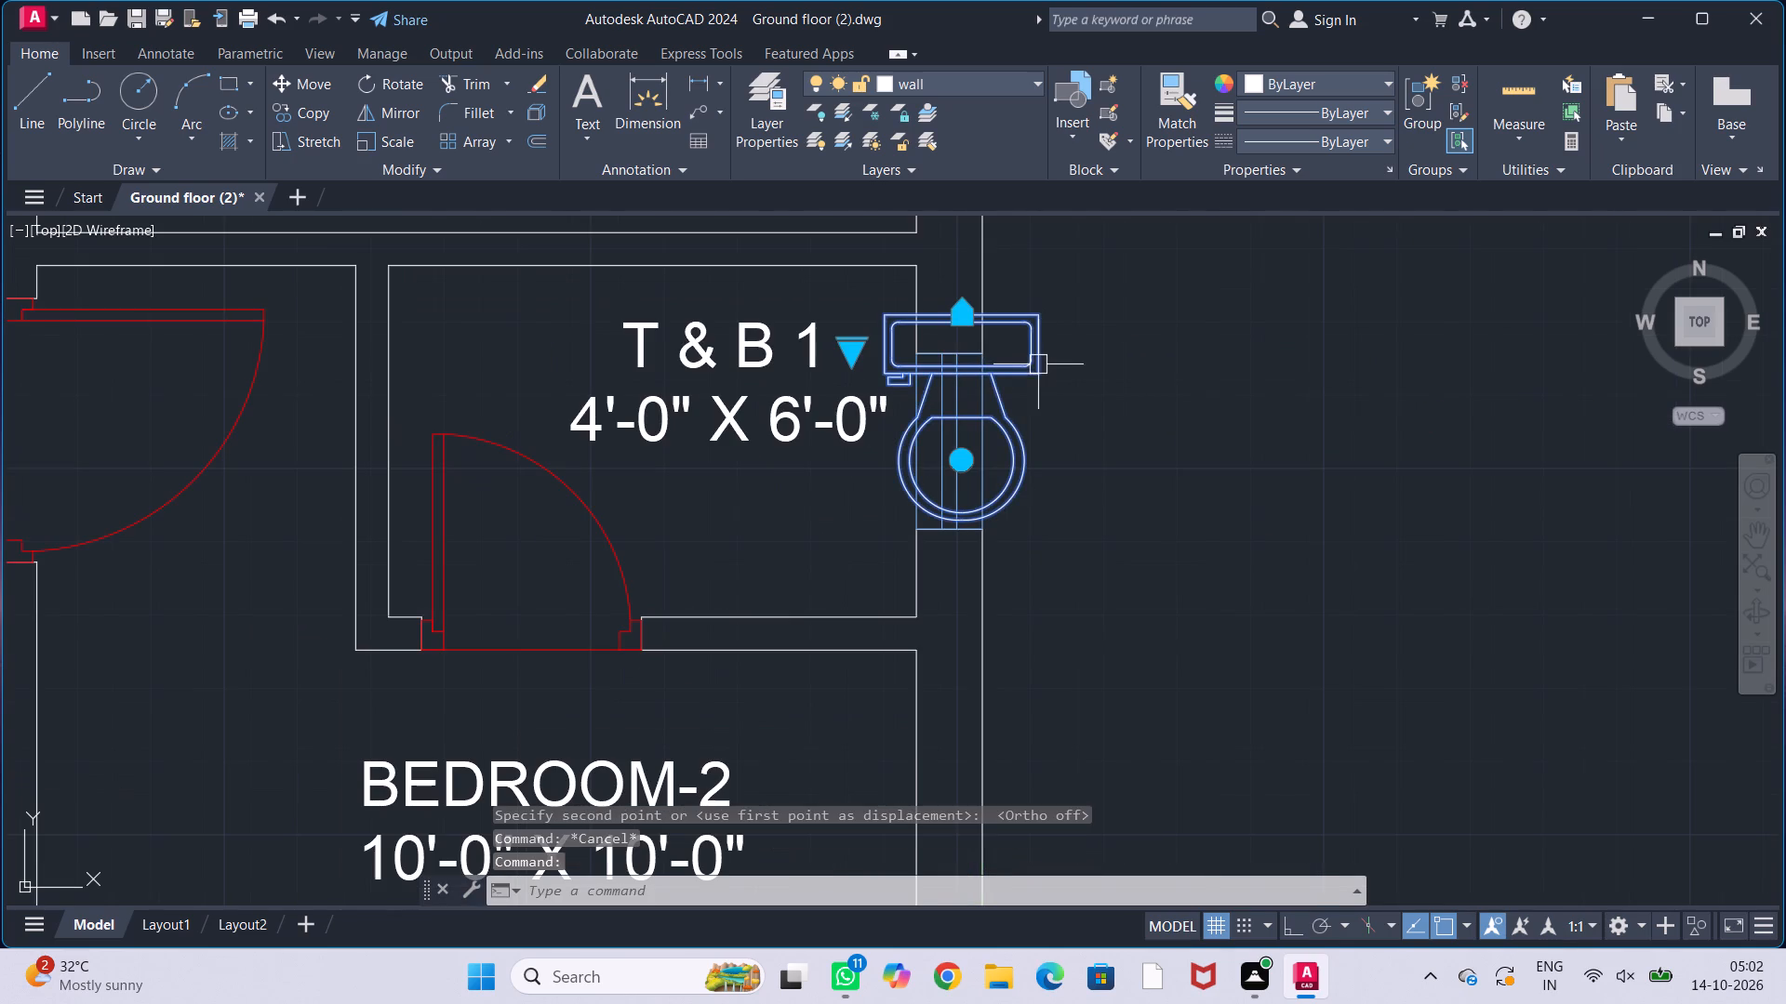
{"action": "key", "text": "m"}
{"action": "key", "text": "Return"}
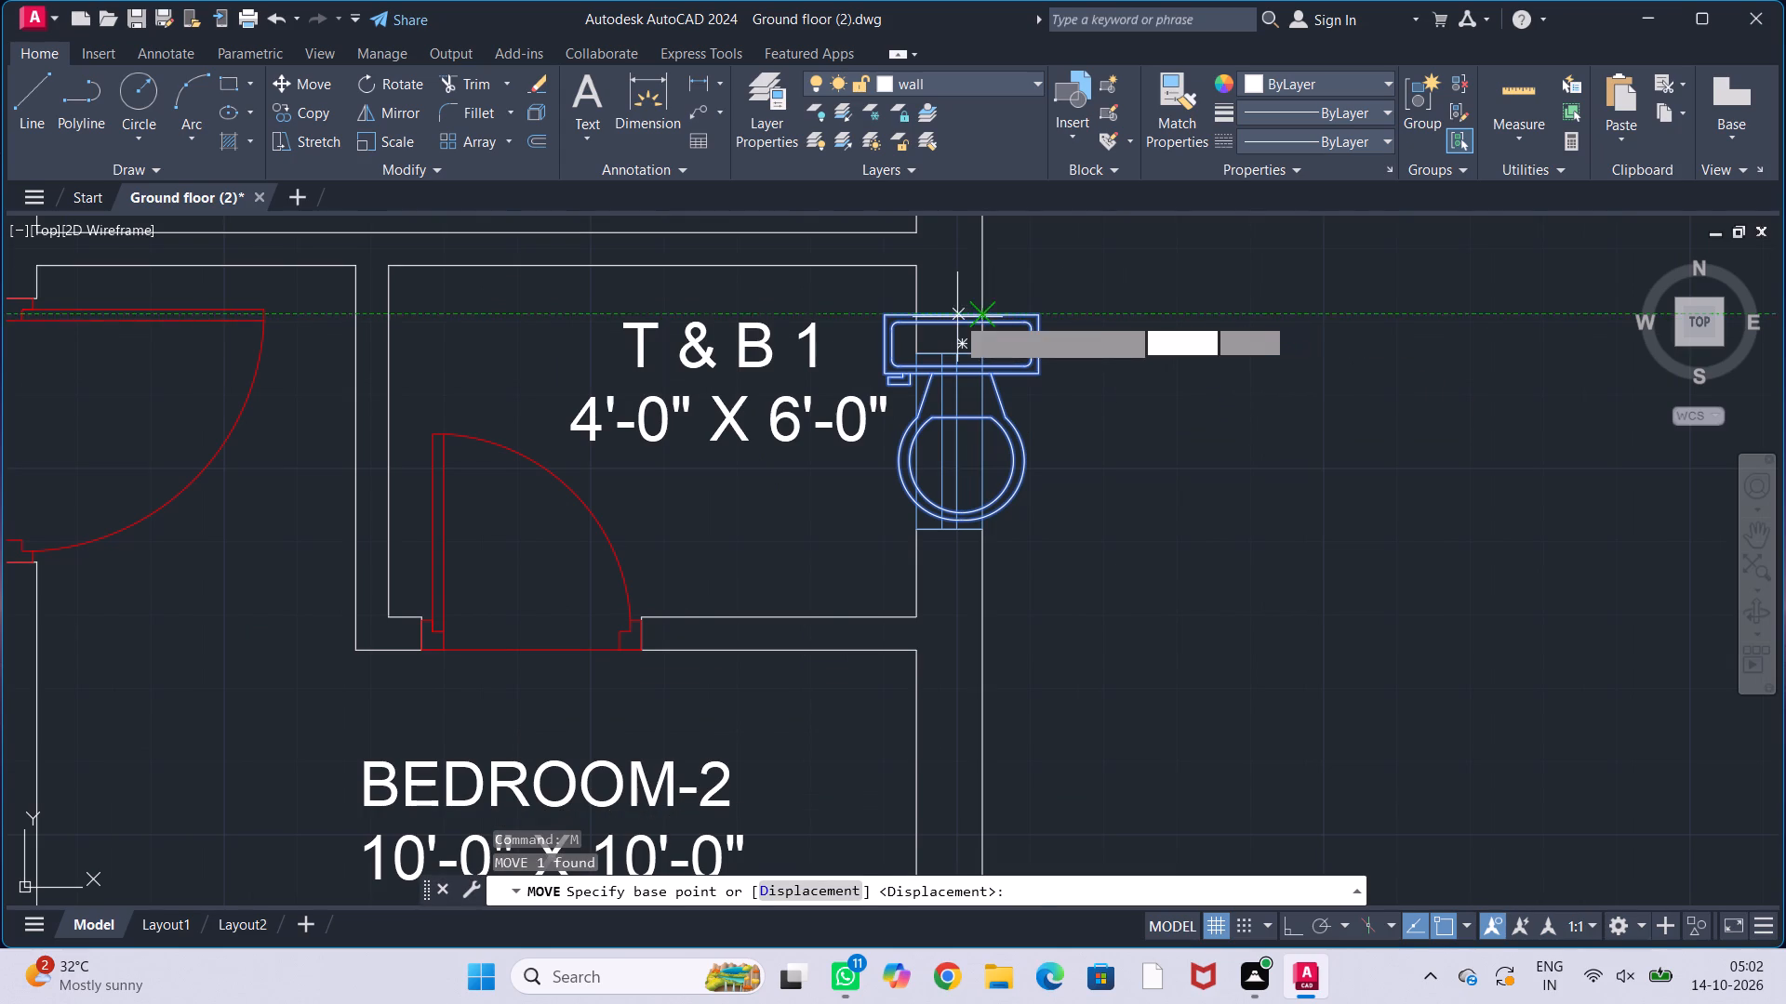
{"action": "left_click", "coordinate": [956, 316]}
{"action": "left_click", "coordinate": [793, 300]}
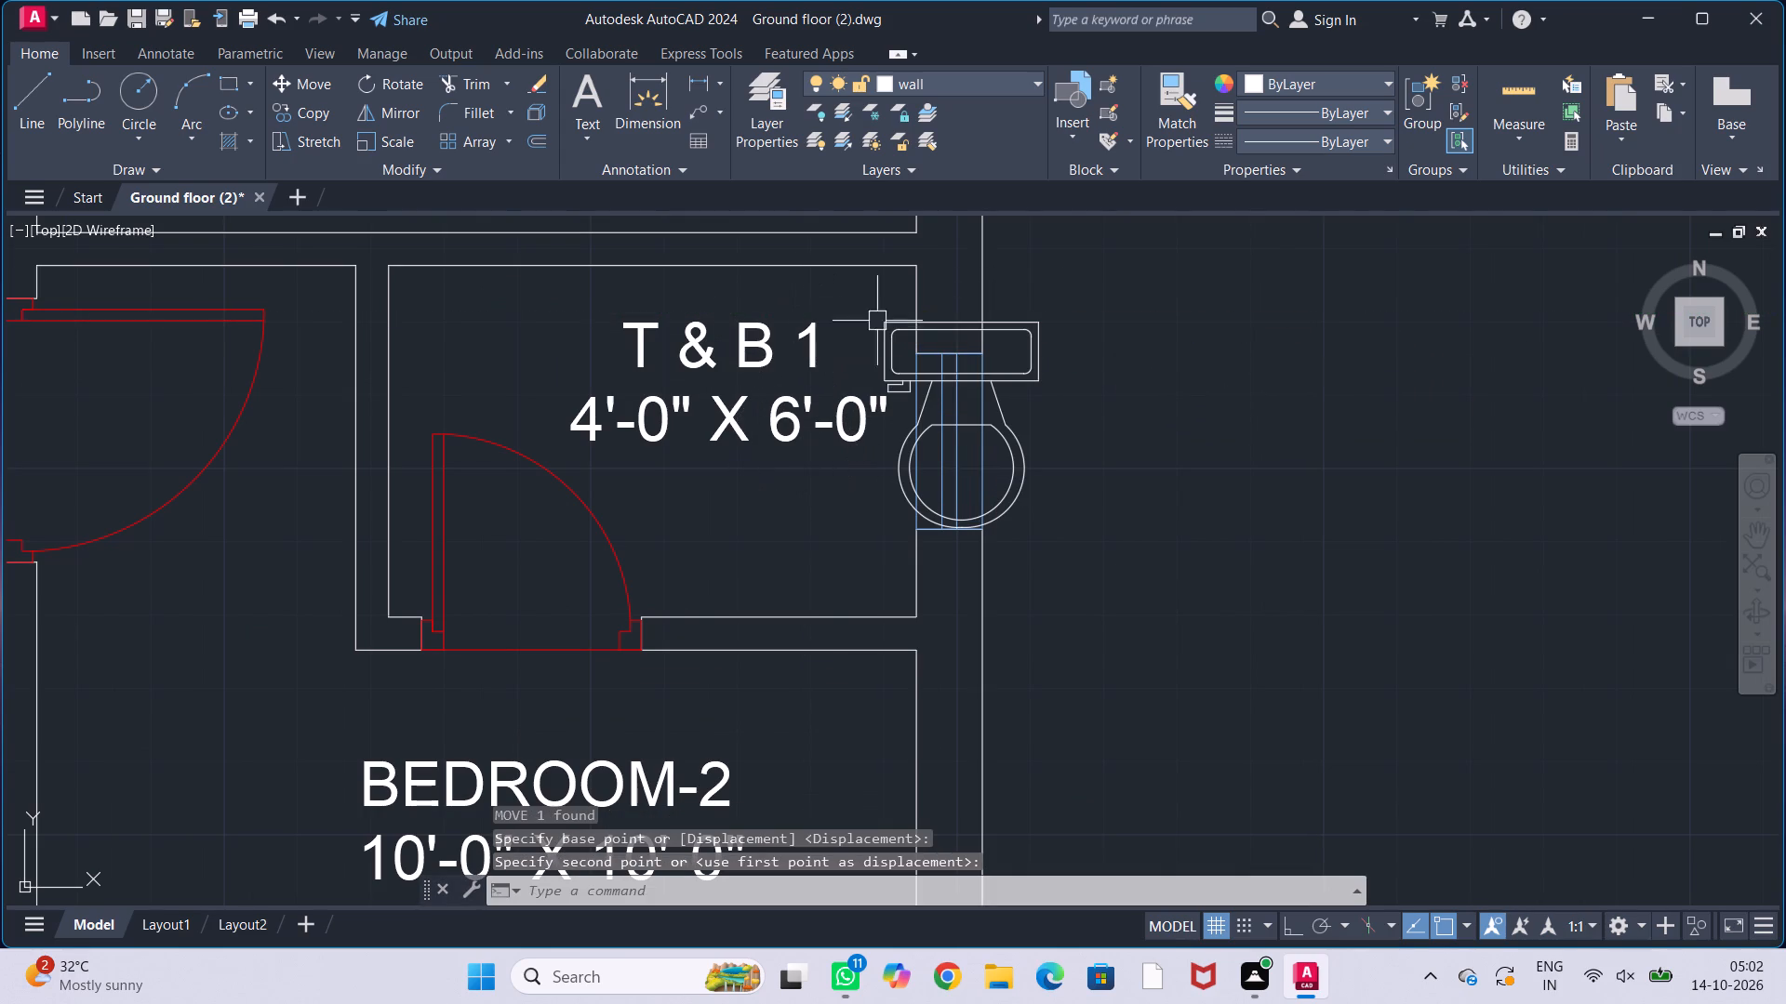
{"action": "left_click", "coordinate": [1000, 326]}
{"action": "key", "text": "m"}
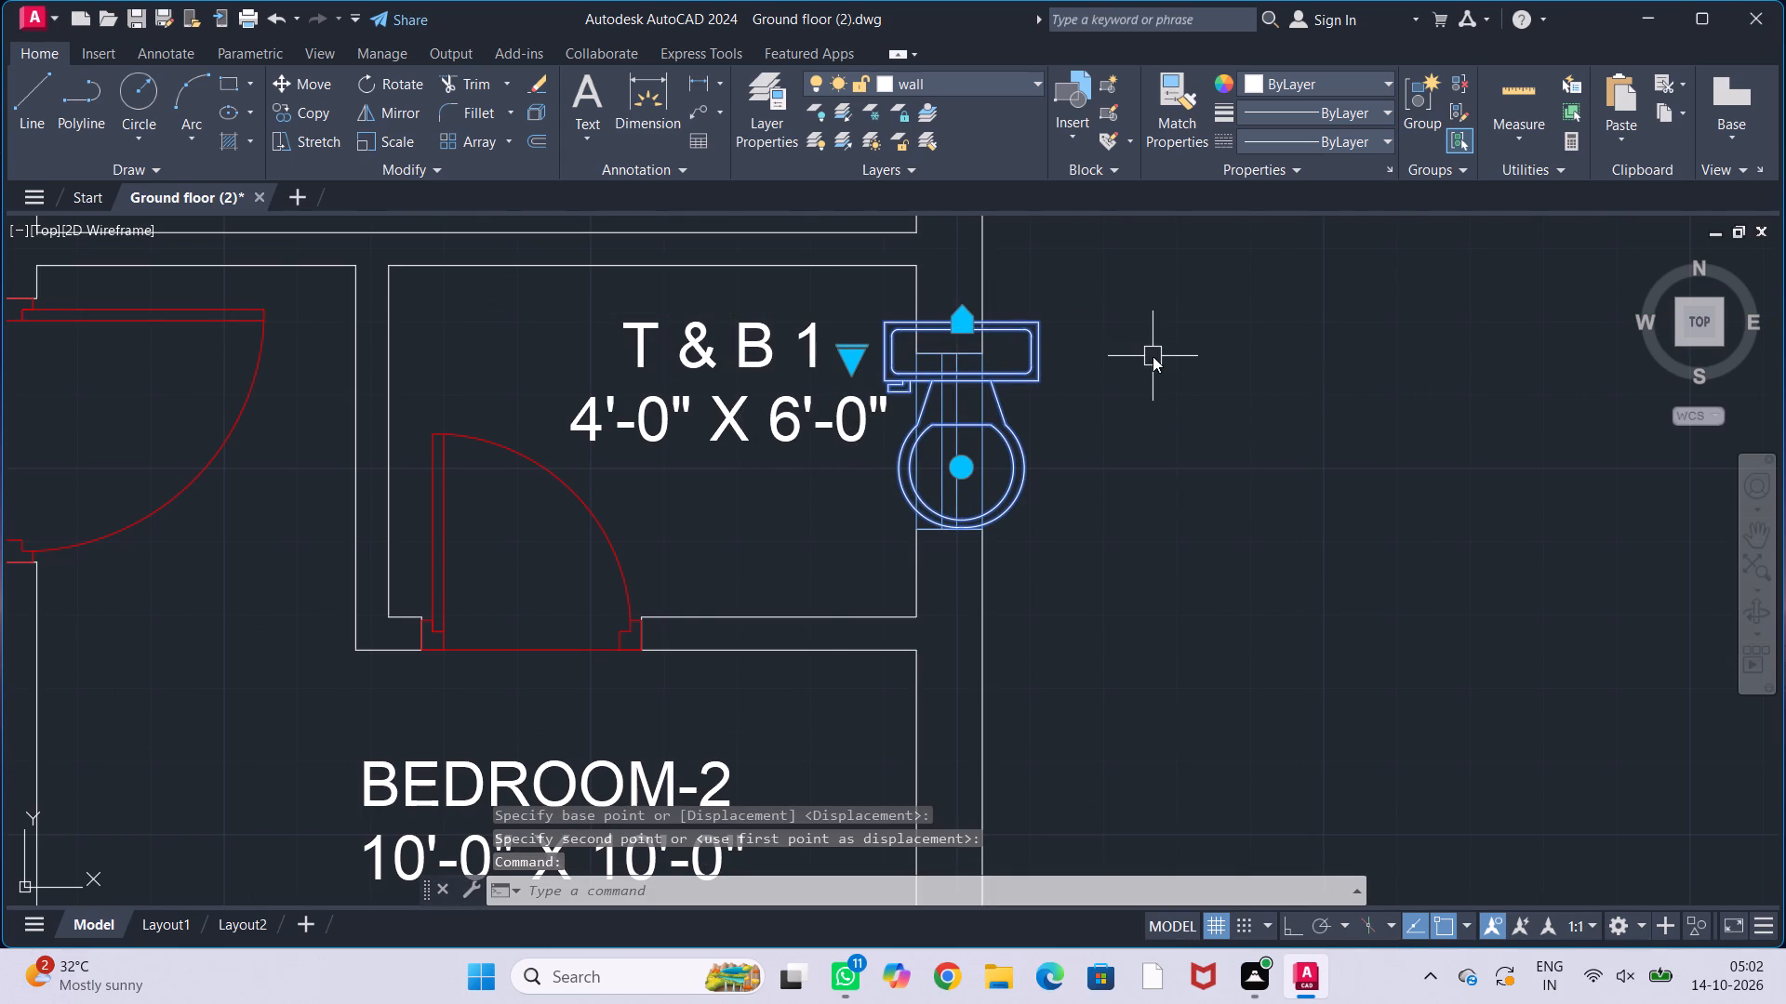
{"action": "key", "text": "Return"}
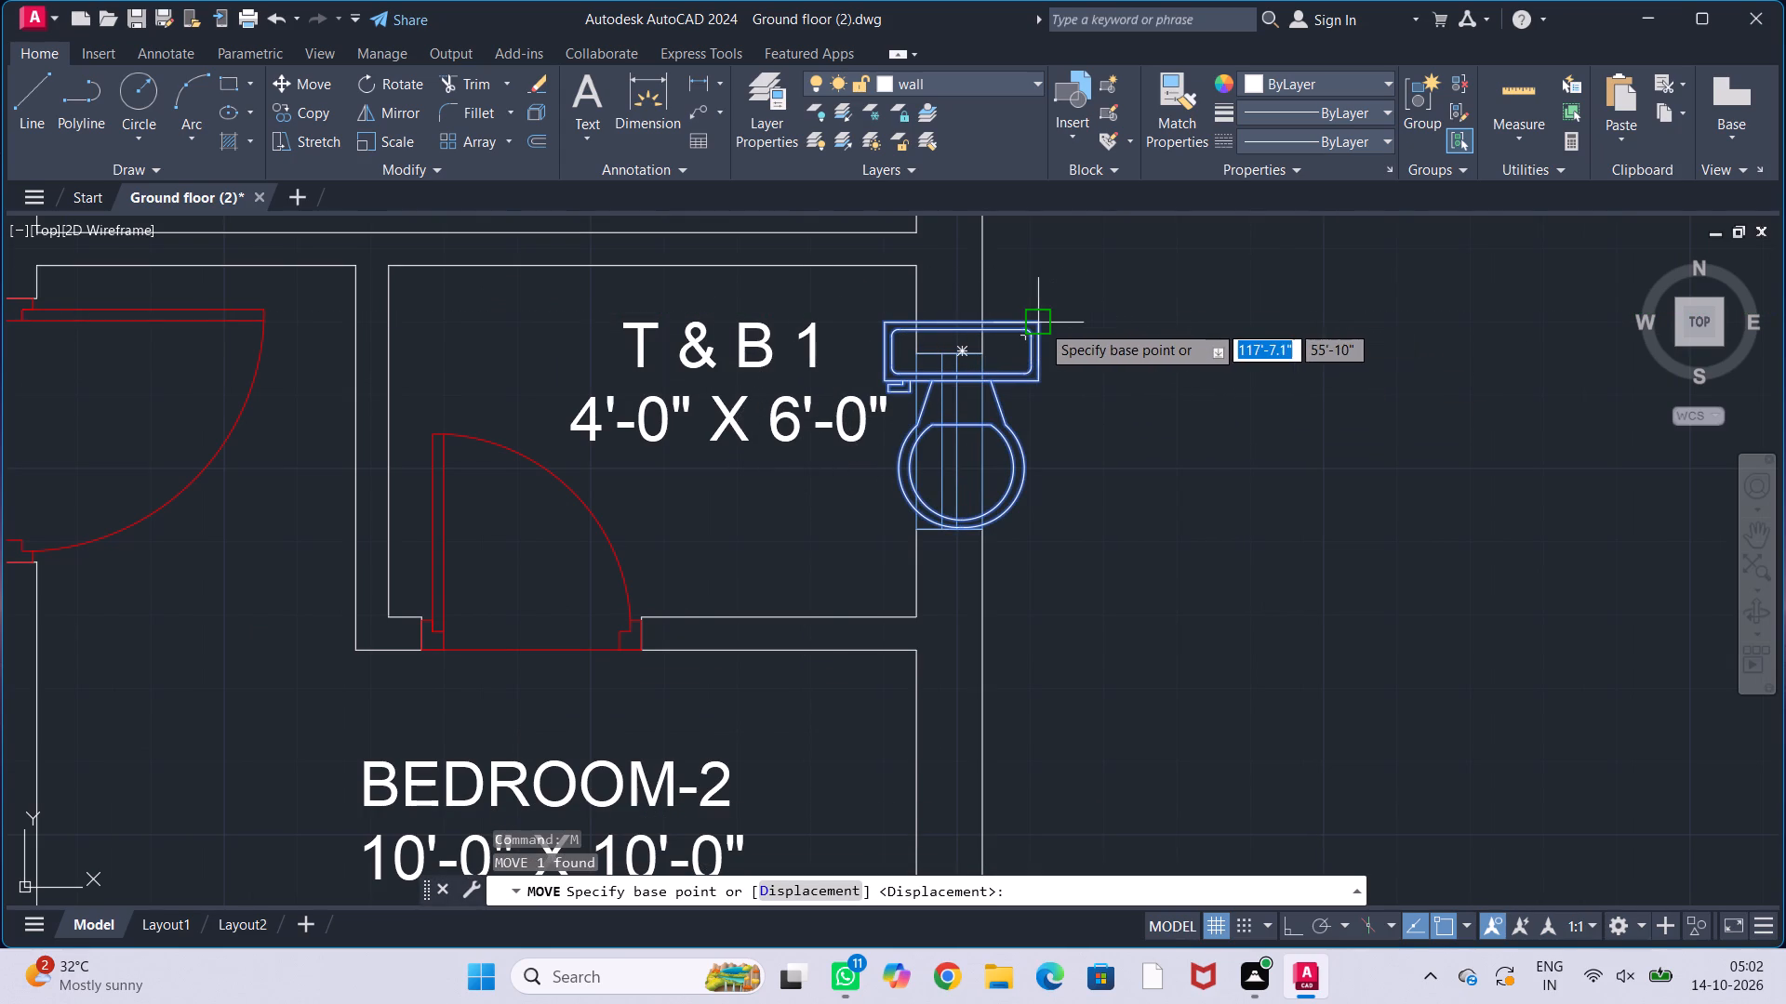
{"action": "left_click", "coordinate": [1041, 324]}
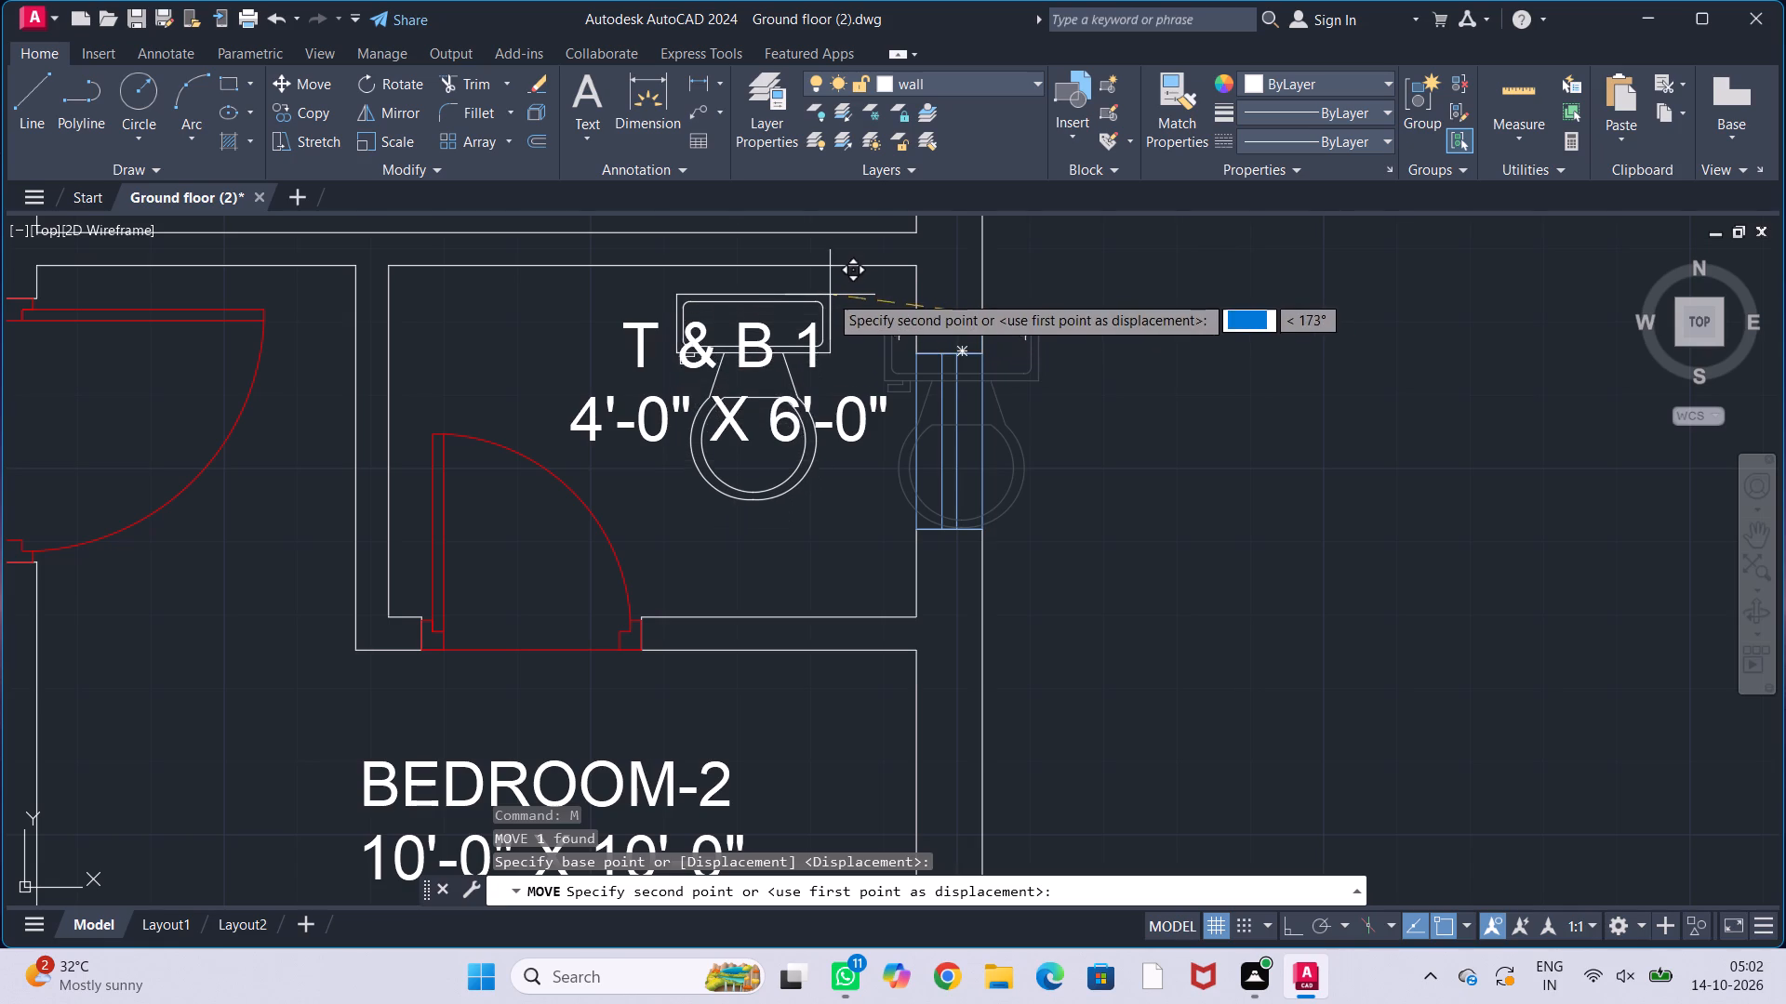
{"action": "left_click", "coordinate": [826, 292]}
Move the T & B 1 label above Bedroom-2 west, clear of the toilet and just above the door swing.
{"action": "left_click", "coordinate": [871, 414]}
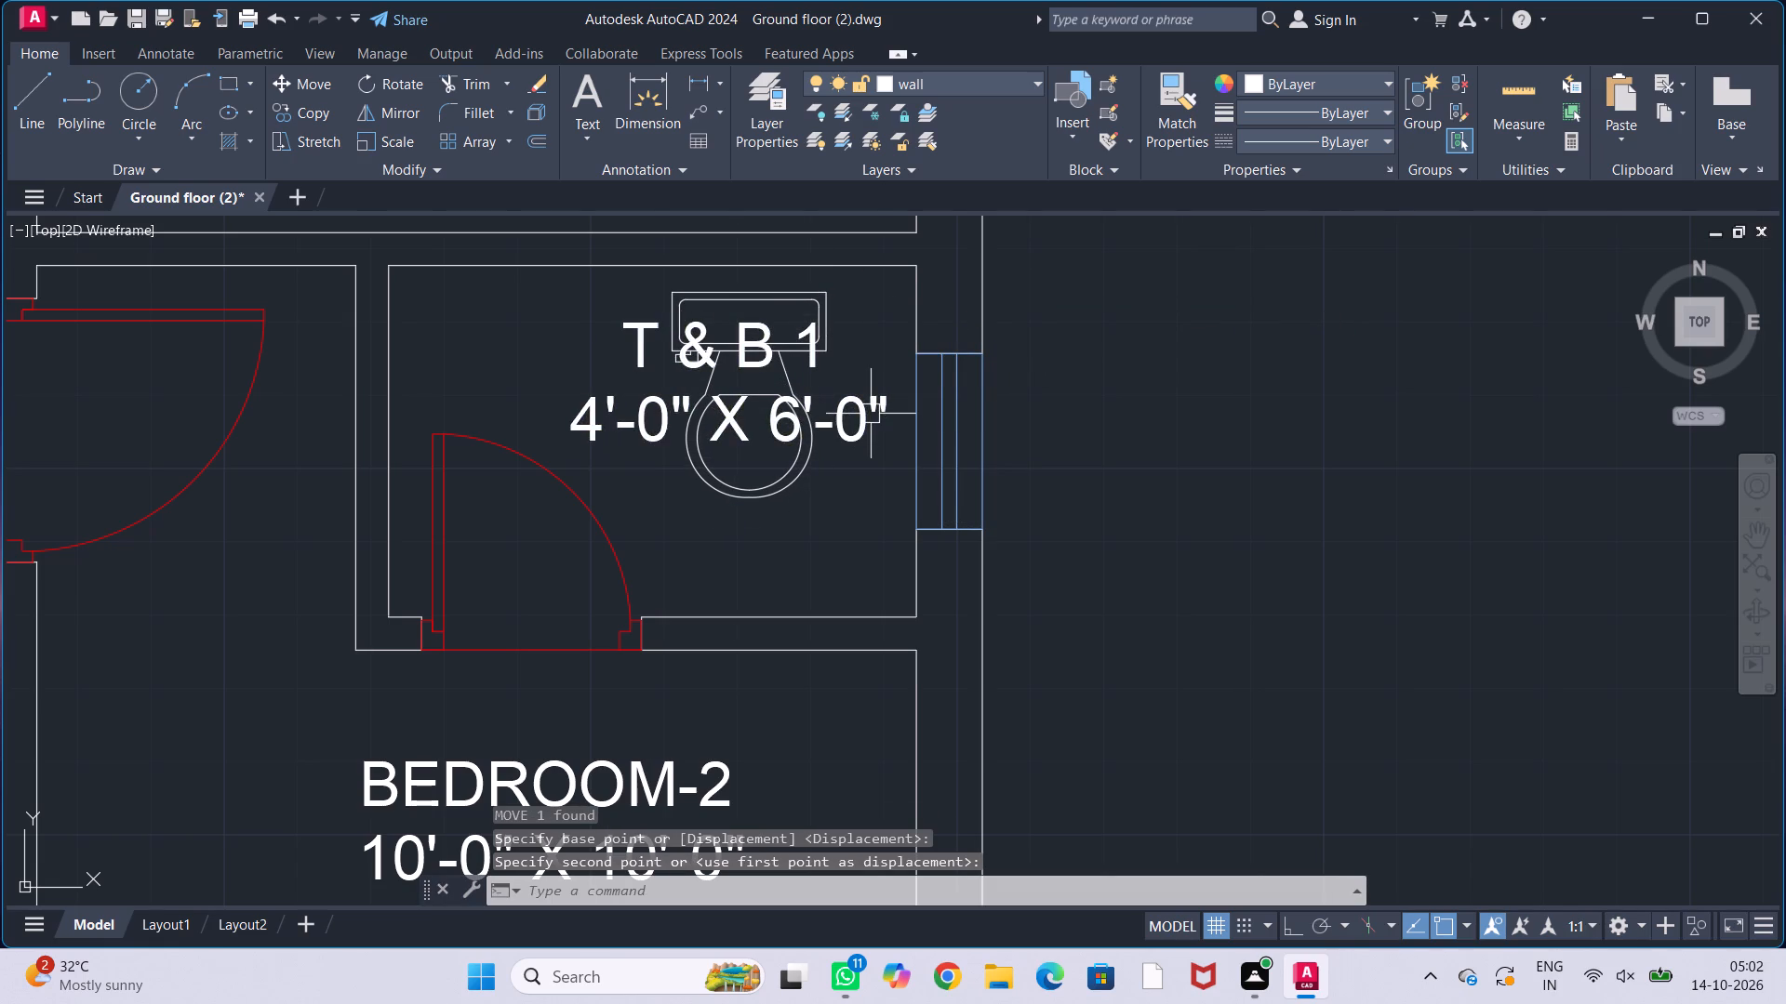
{"action": "key", "text": "m"}
{"action": "key", "text": "Return"}
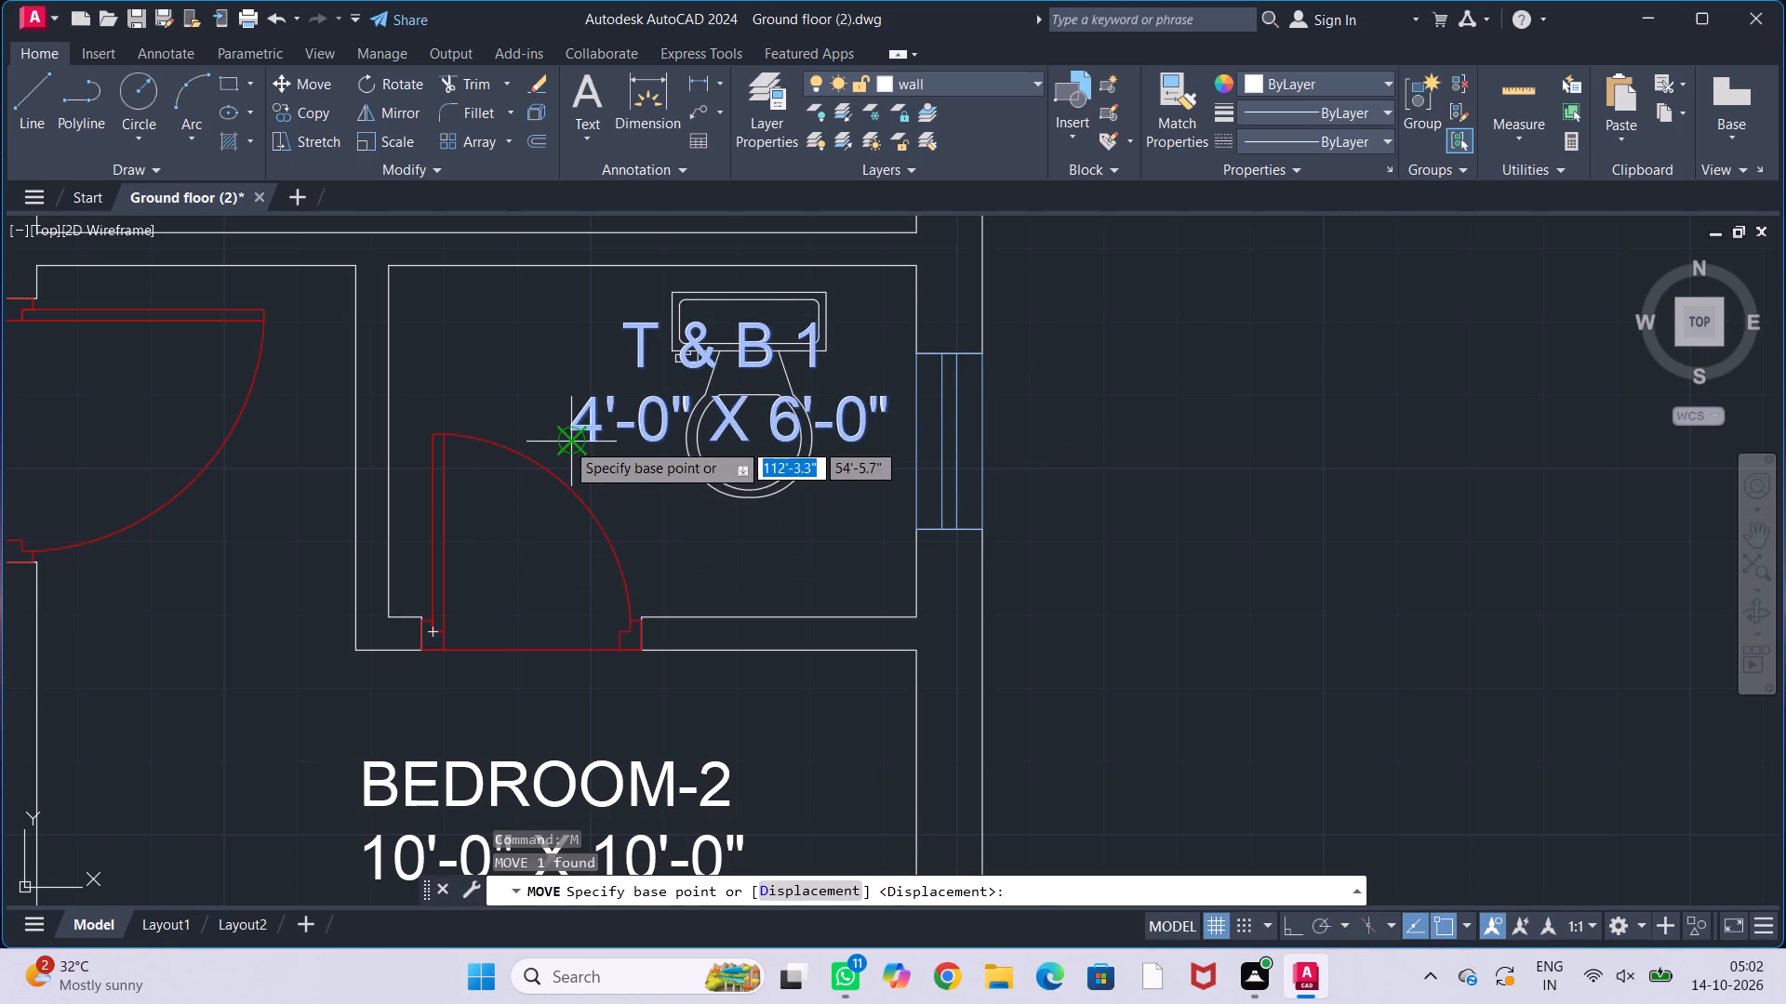
{"action": "left_click", "coordinate": [566, 442]}
{"action": "left_click", "coordinate": [393, 408]}
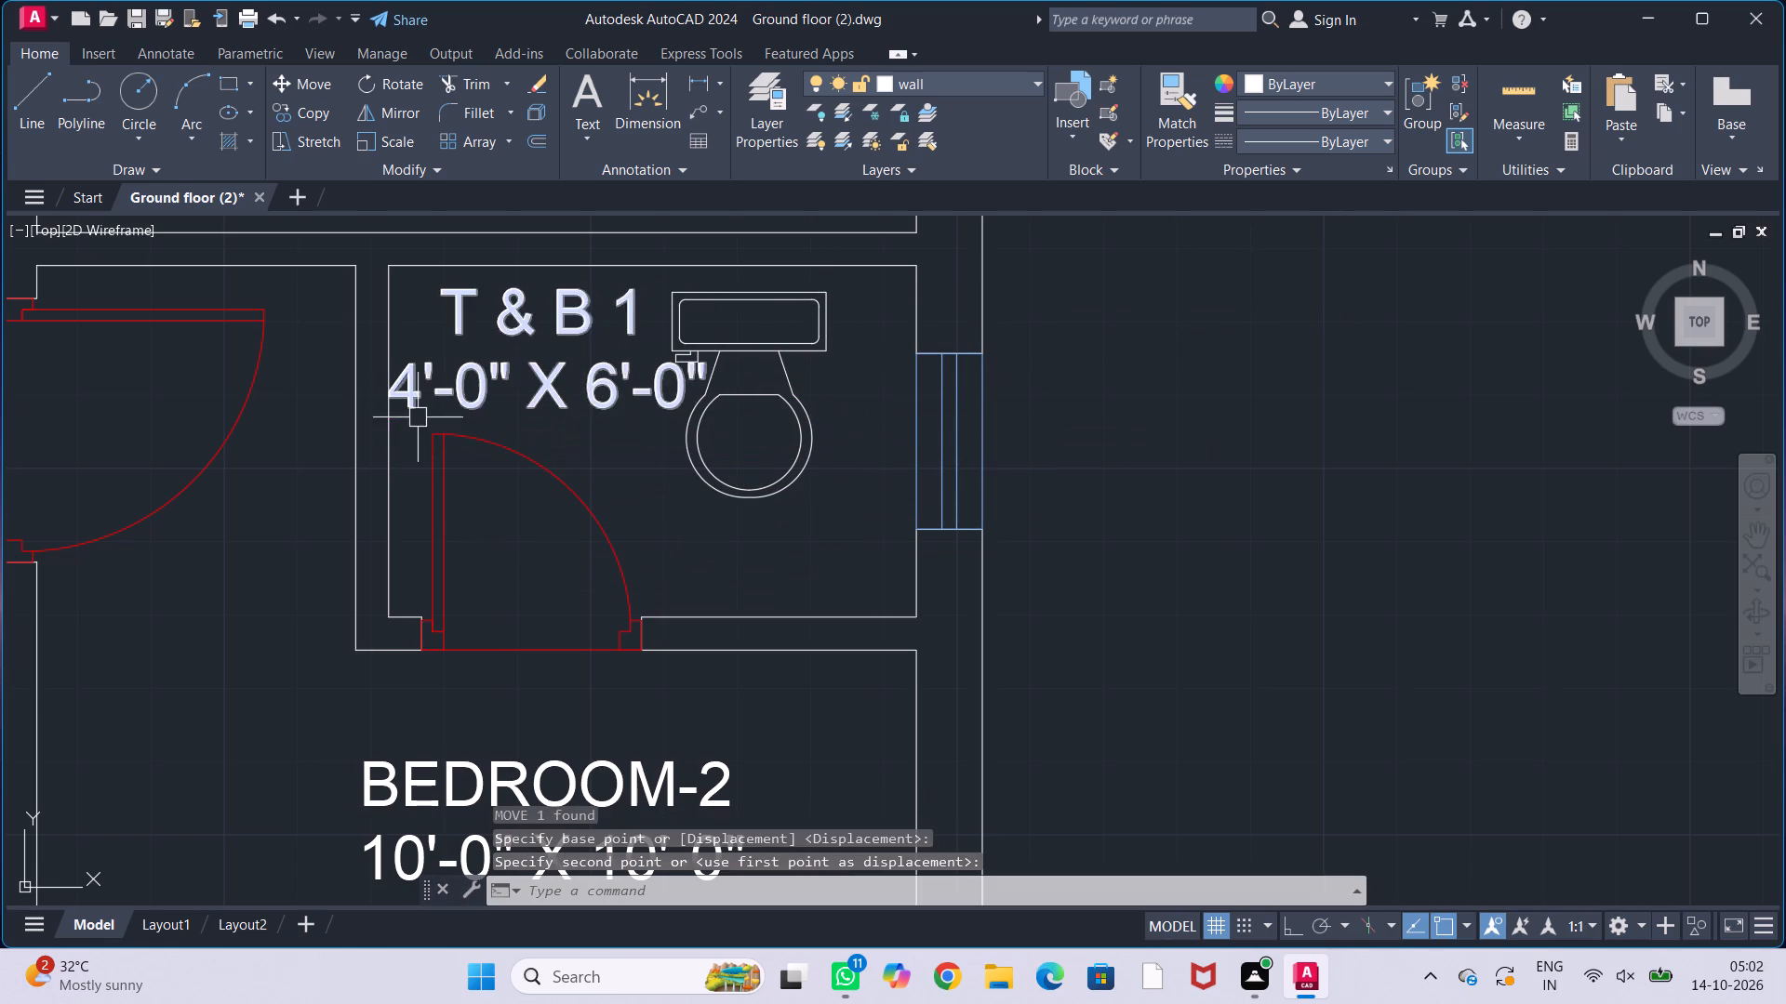
{"action": "key", "text": "Escape"}
{"action": "key", "text": "Escape"}
{"action": "key", "text": "Escape"}
Copy the toilet into the T & B 1 beside the kitchen, below its room label.
{"action": "scroll", "coordinate": [750, 460], "scroll_direction": "down", "scroll_amount": 2}
{"action": "middle_click_drag", "start_coordinate": [750, 460], "coordinate": [923, 511]}
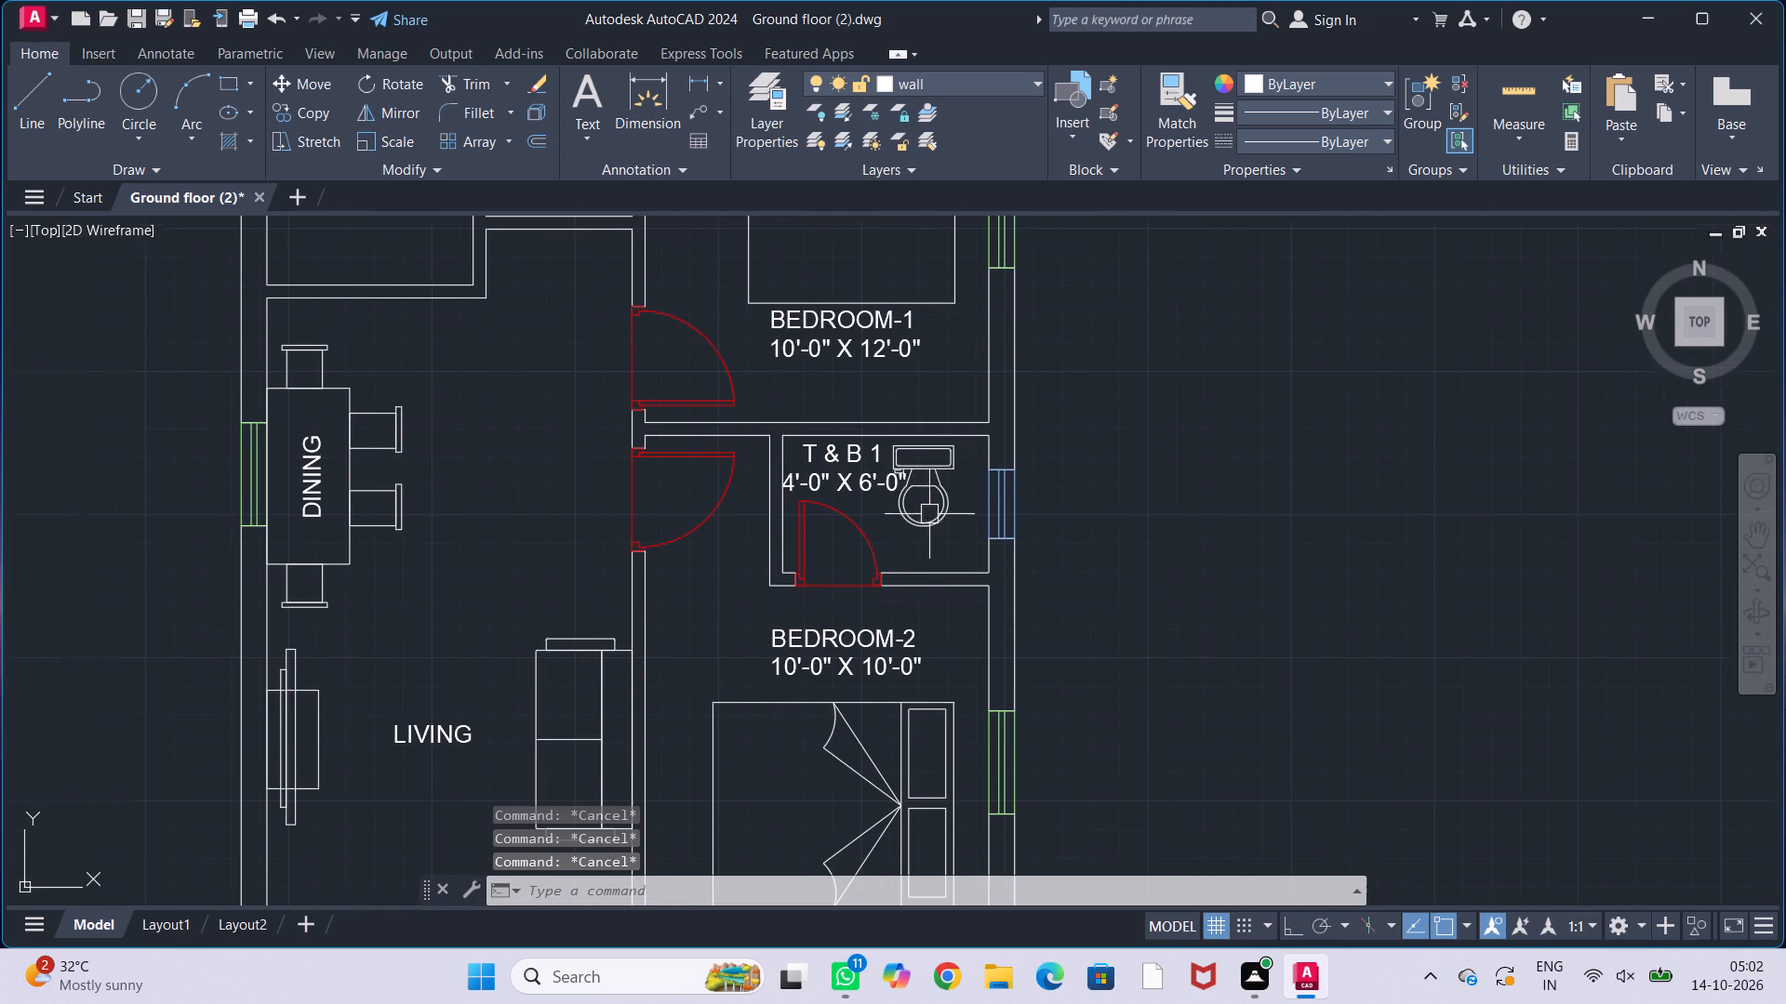
{"action": "left_click", "coordinate": [924, 520]}
{"action": "key", "text": "c"}
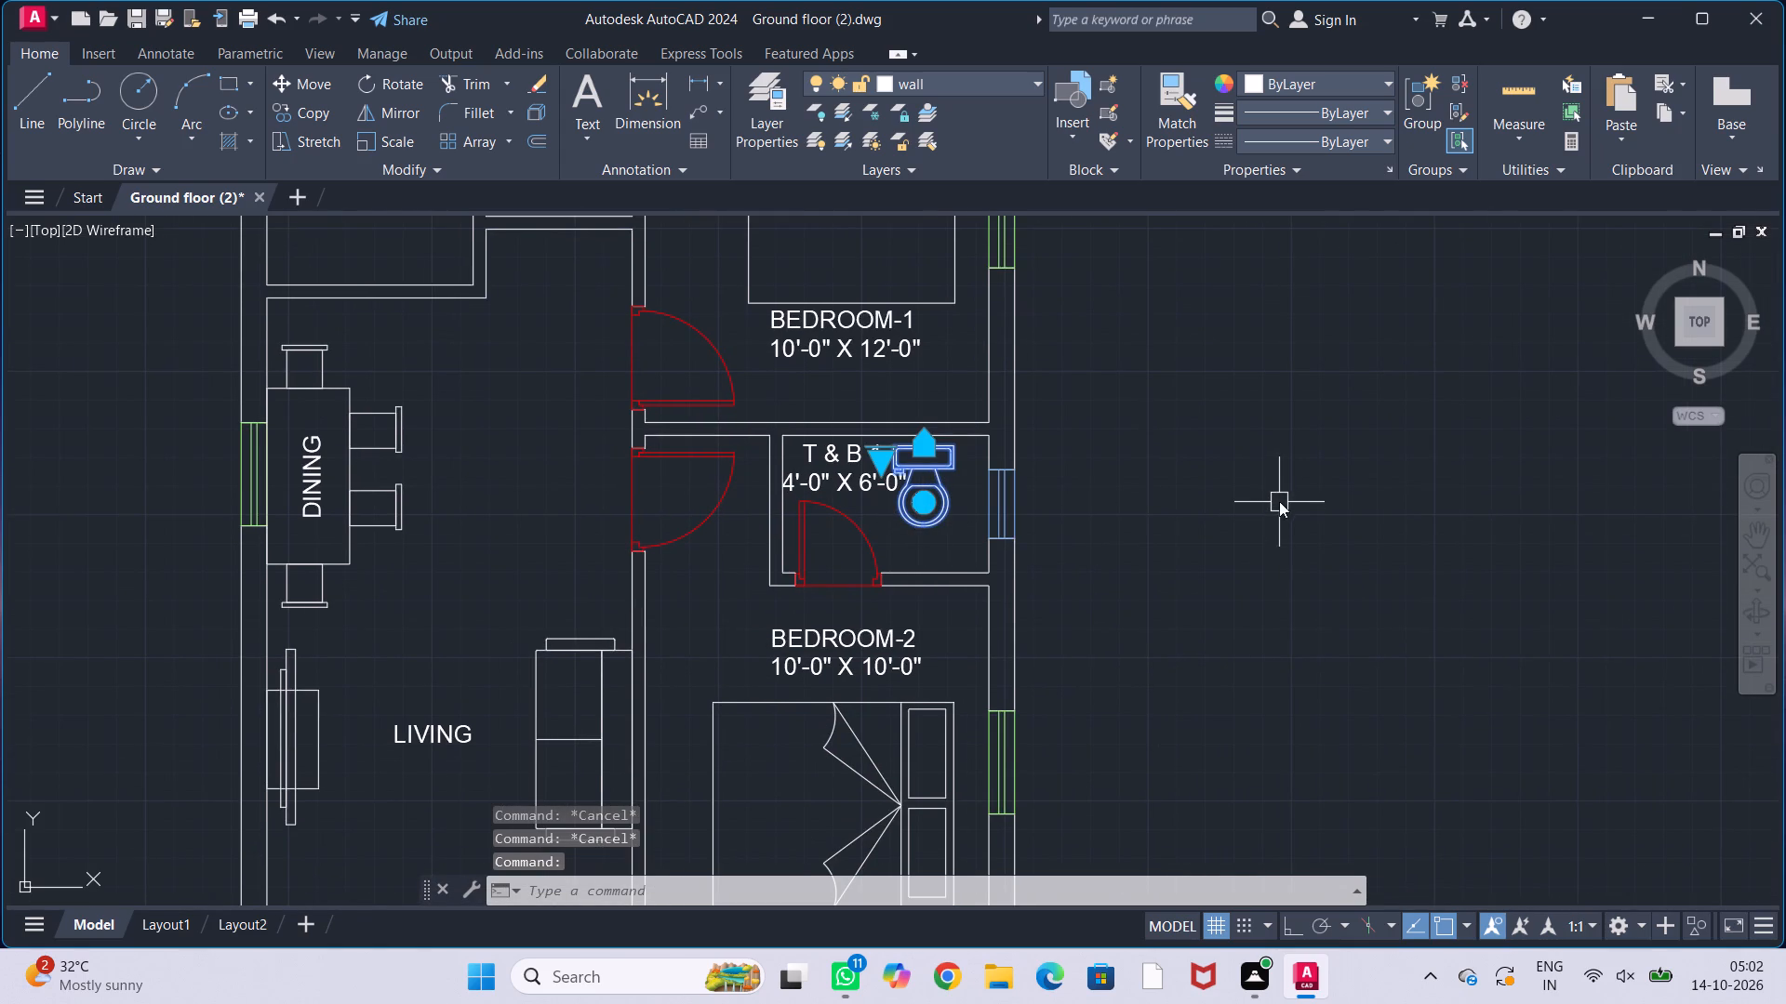
{"action": "key", "text": "o"}
{"action": "key", "text": "Return"}
{"action": "left_click_drag", "start_coordinate": [912, 463], "coordinate": [922, 486]}
{"action": "scroll", "coordinate": [955, 497], "scroll_direction": "down", "scroll_amount": 2}
{"action": "middle_click_drag", "start_coordinate": [896, 459], "coordinate": [1005, 598]}
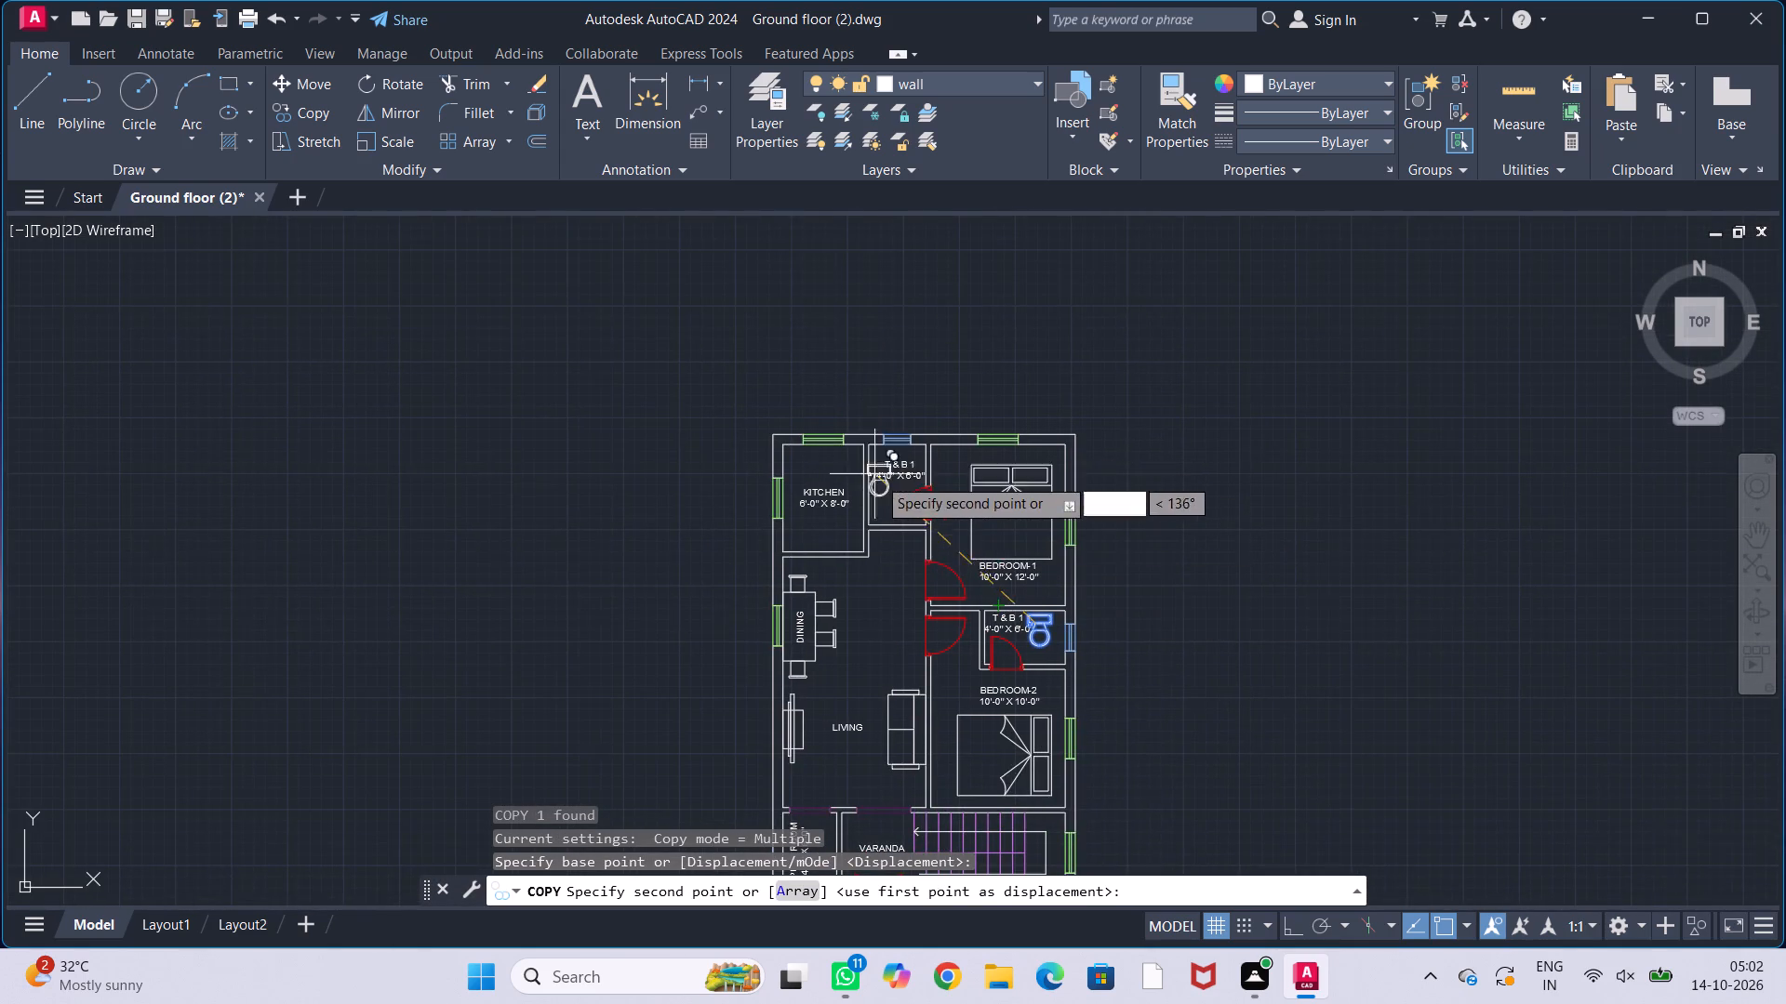
{"action": "scroll", "coordinate": [887, 486], "scroll_direction": "up", "scroll_amount": 4}
{"action": "left_click", "coordinate": [787, 514]}
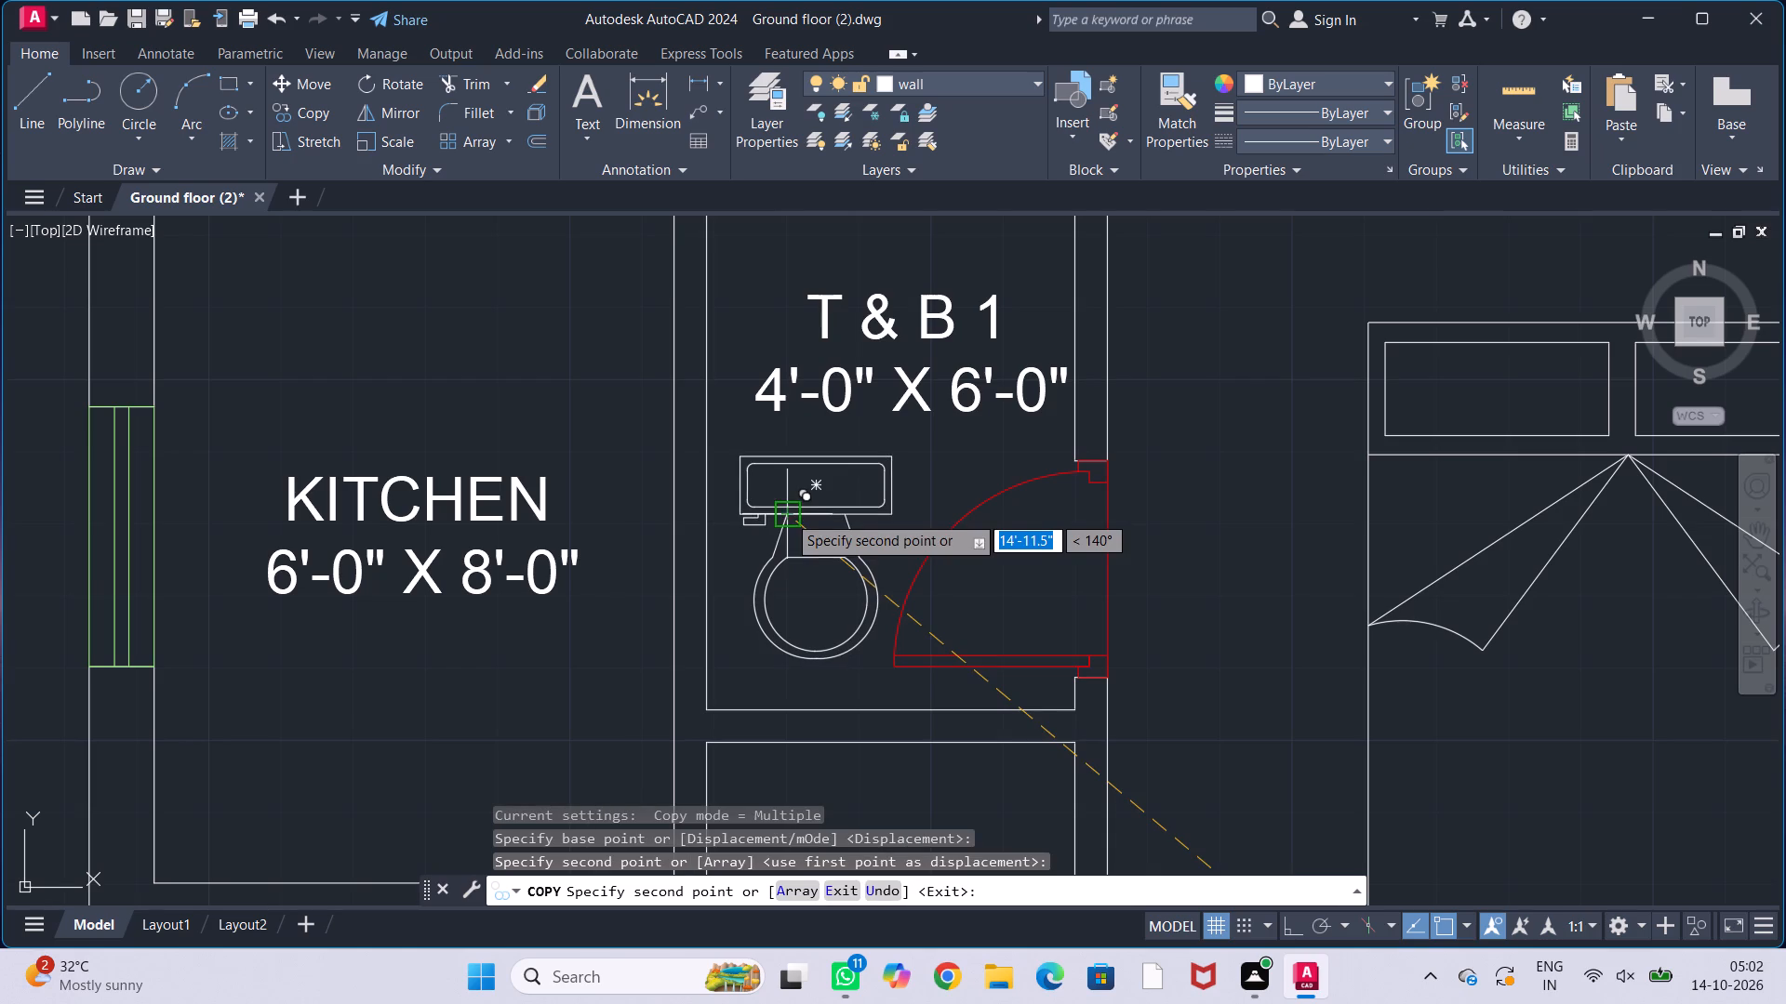
{"action": "key", "text": "Escape"}
{"action": "key", "text": "Escape"}
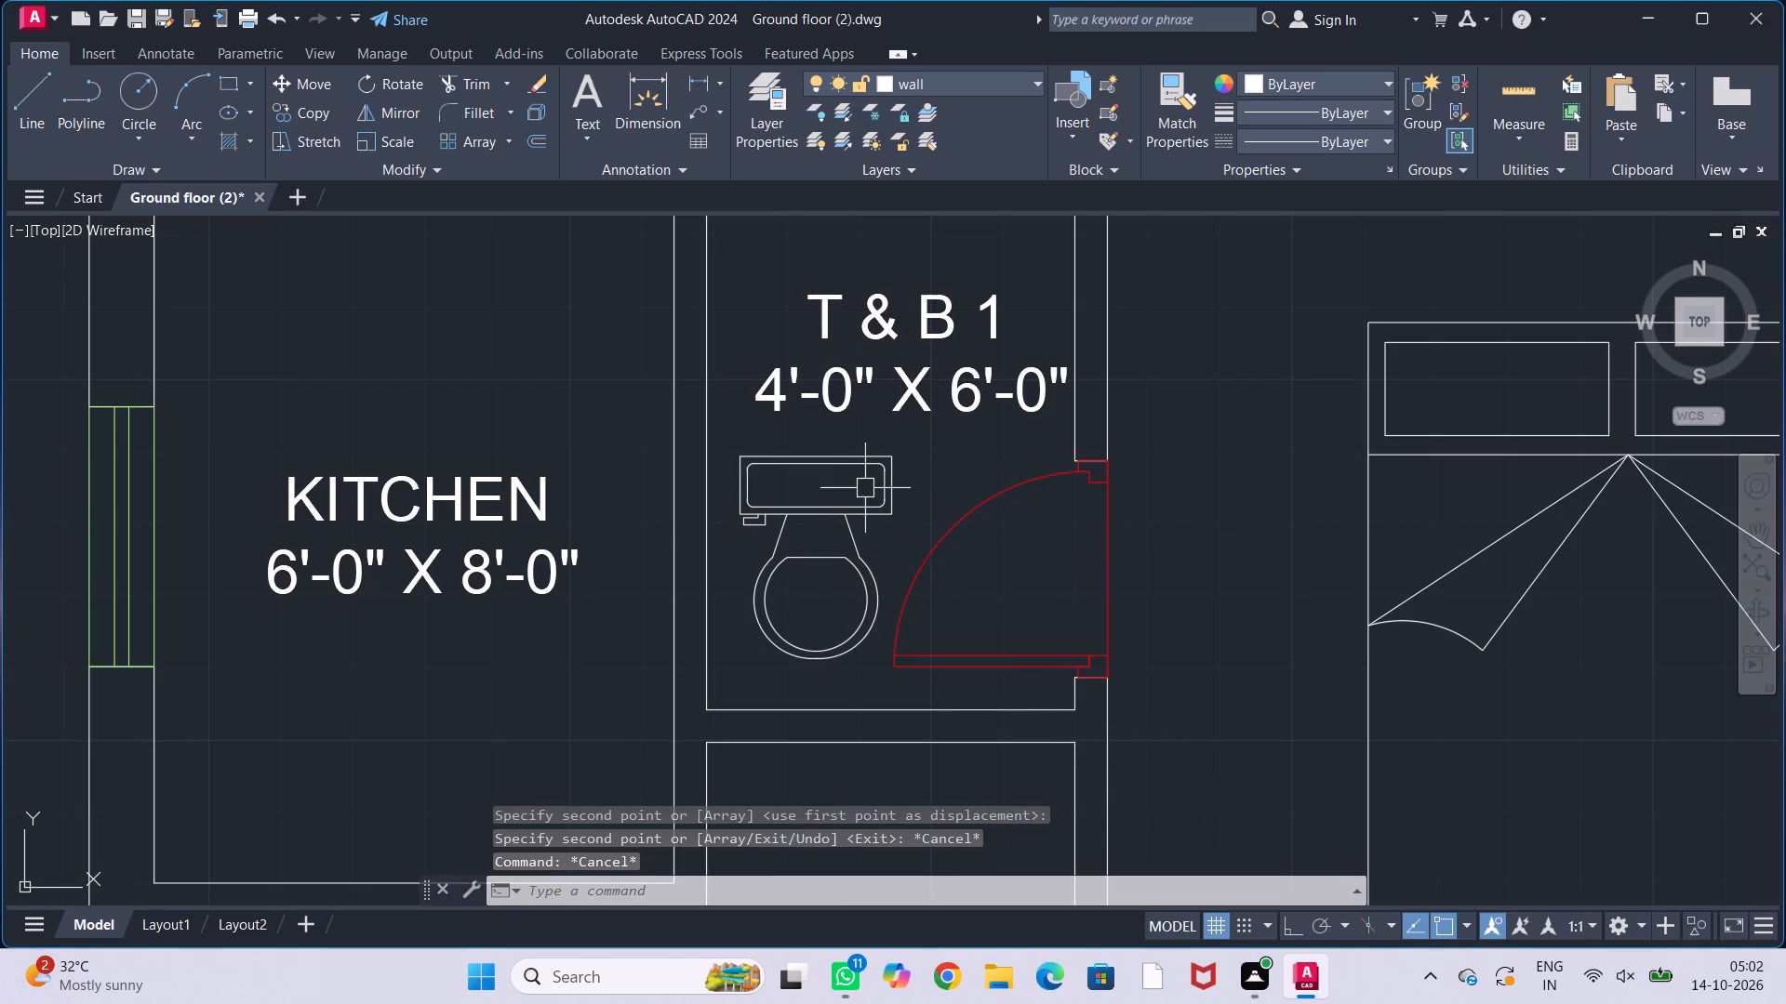
Rotate the copied toilet 90° about the midpoint of its tank's back edge so the bowl faces east.
{"action": "left_click", "coordinate": [885, 461]}
{"action": "type", "text": "ro"}
{"action": "key", "text": "Return"}
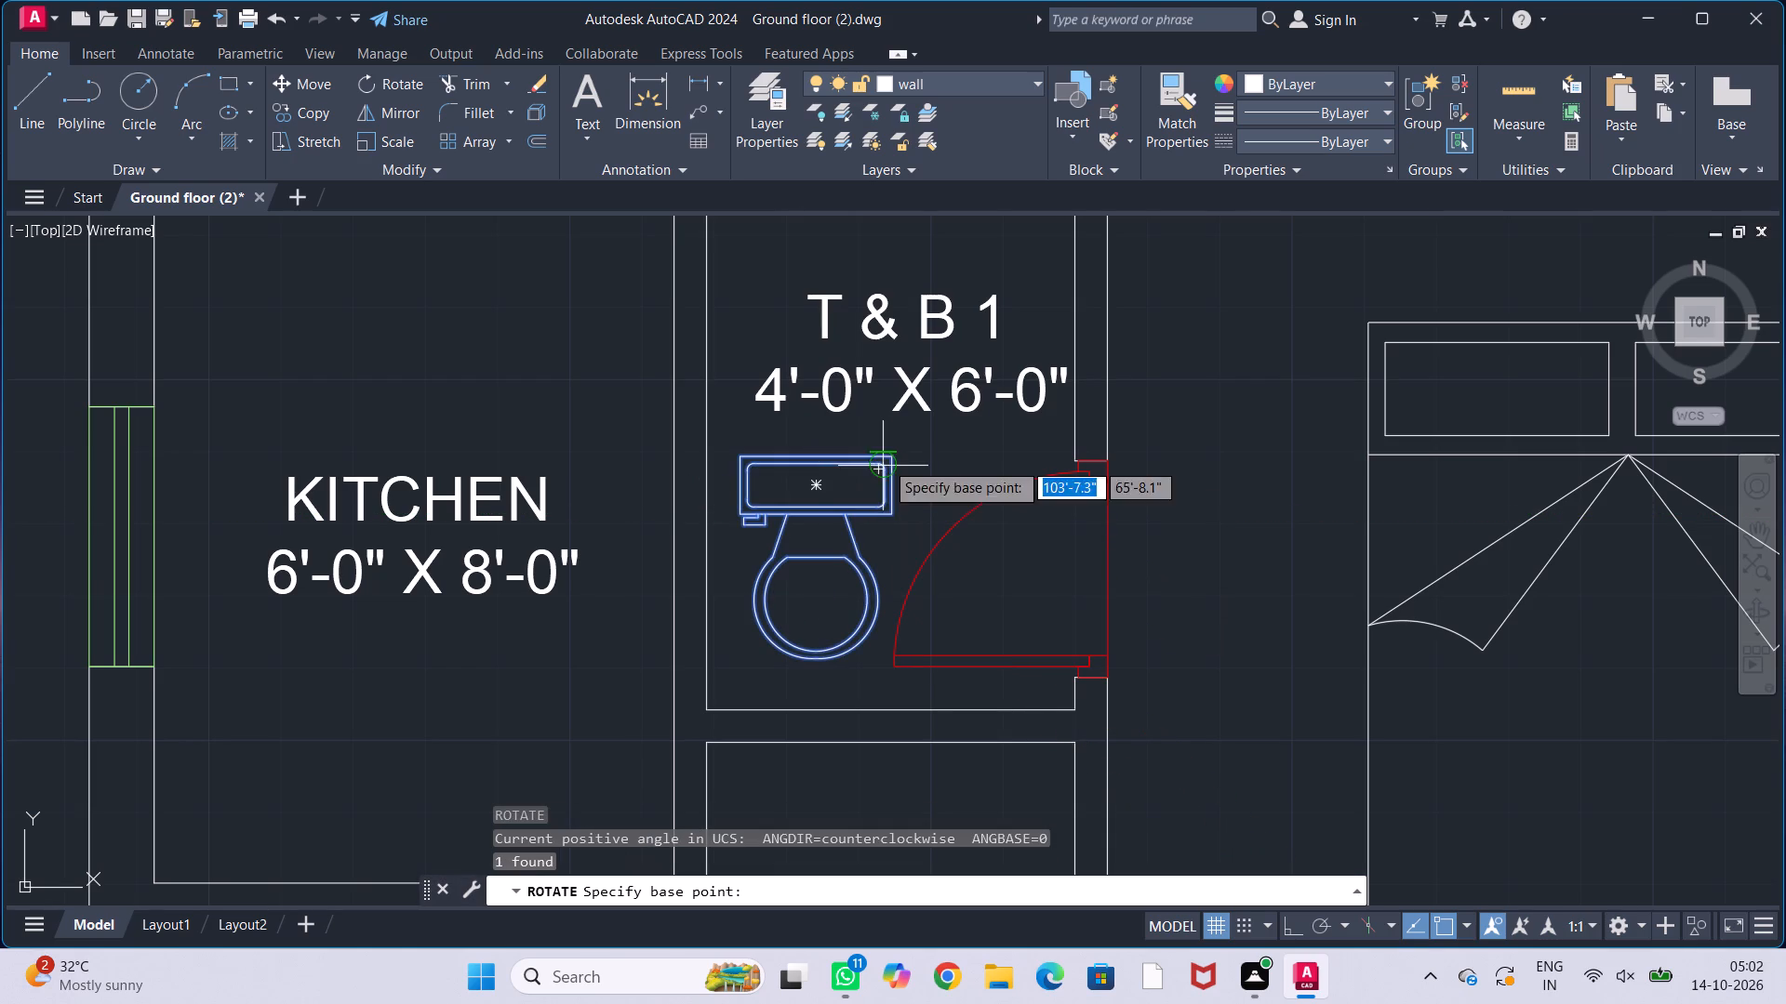
{"action": "left_click", "coordinate": [808, 456]}
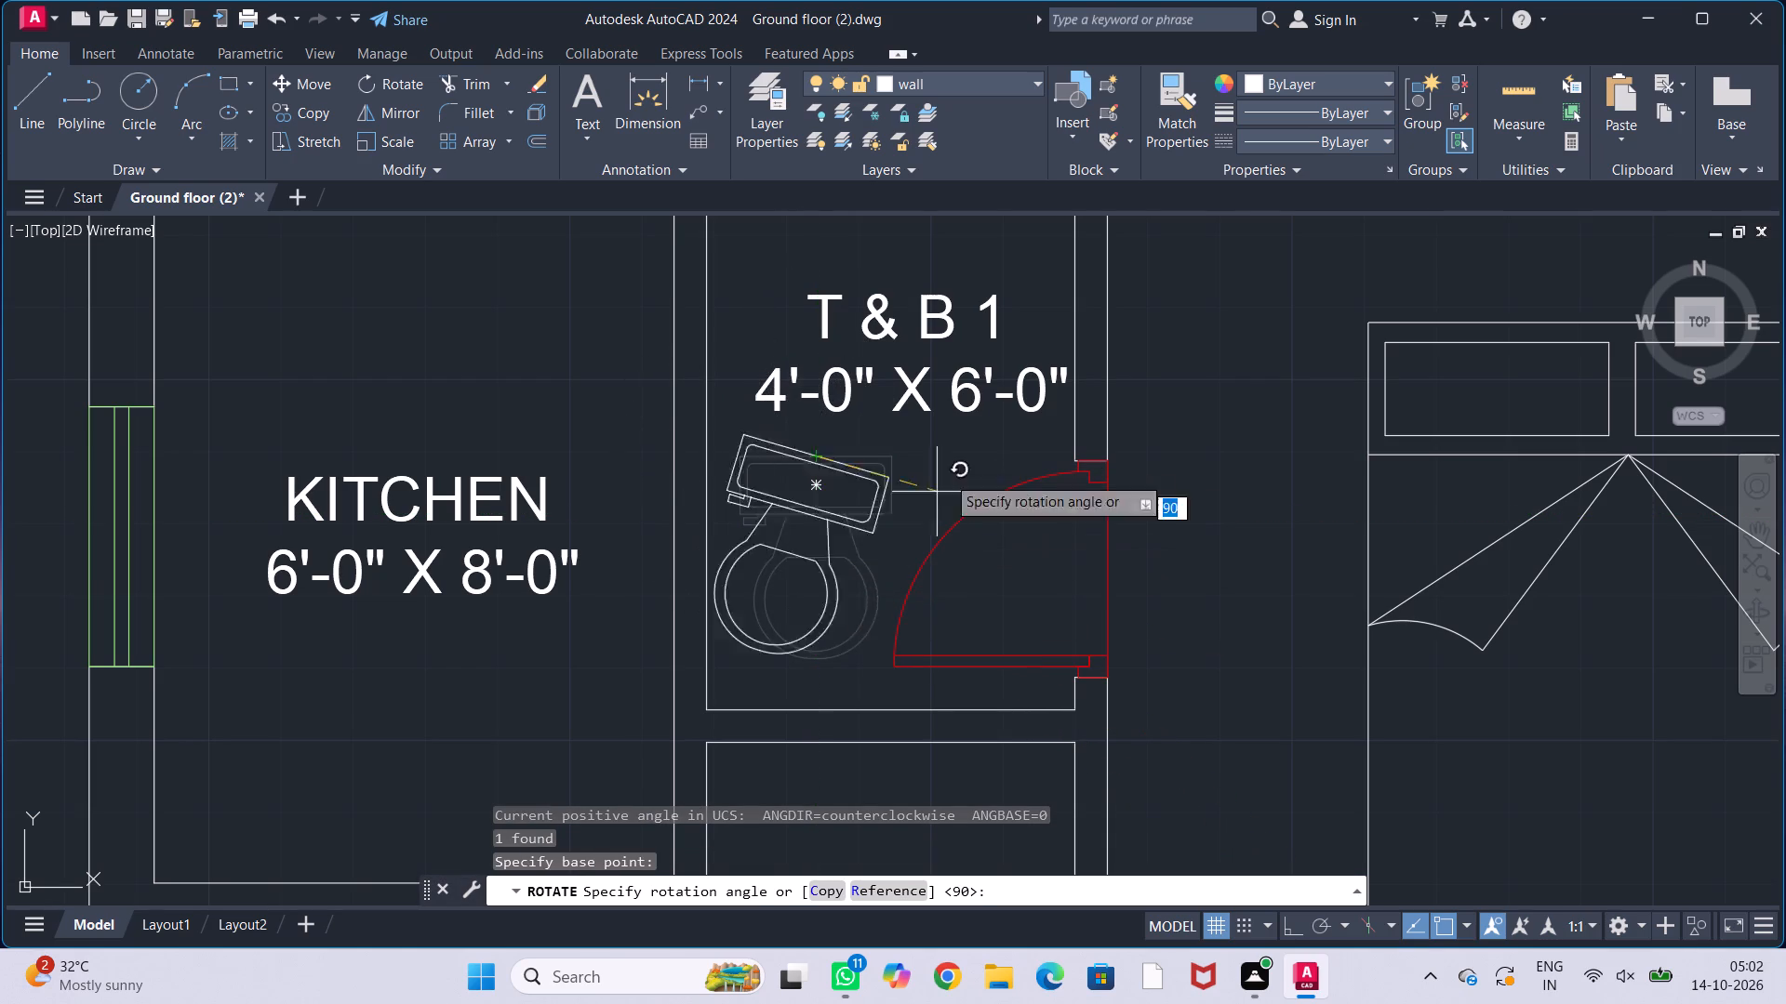
{"action": "key", "text": "F8"}
{"action": "left_click", "coordinate": [840, 266]}
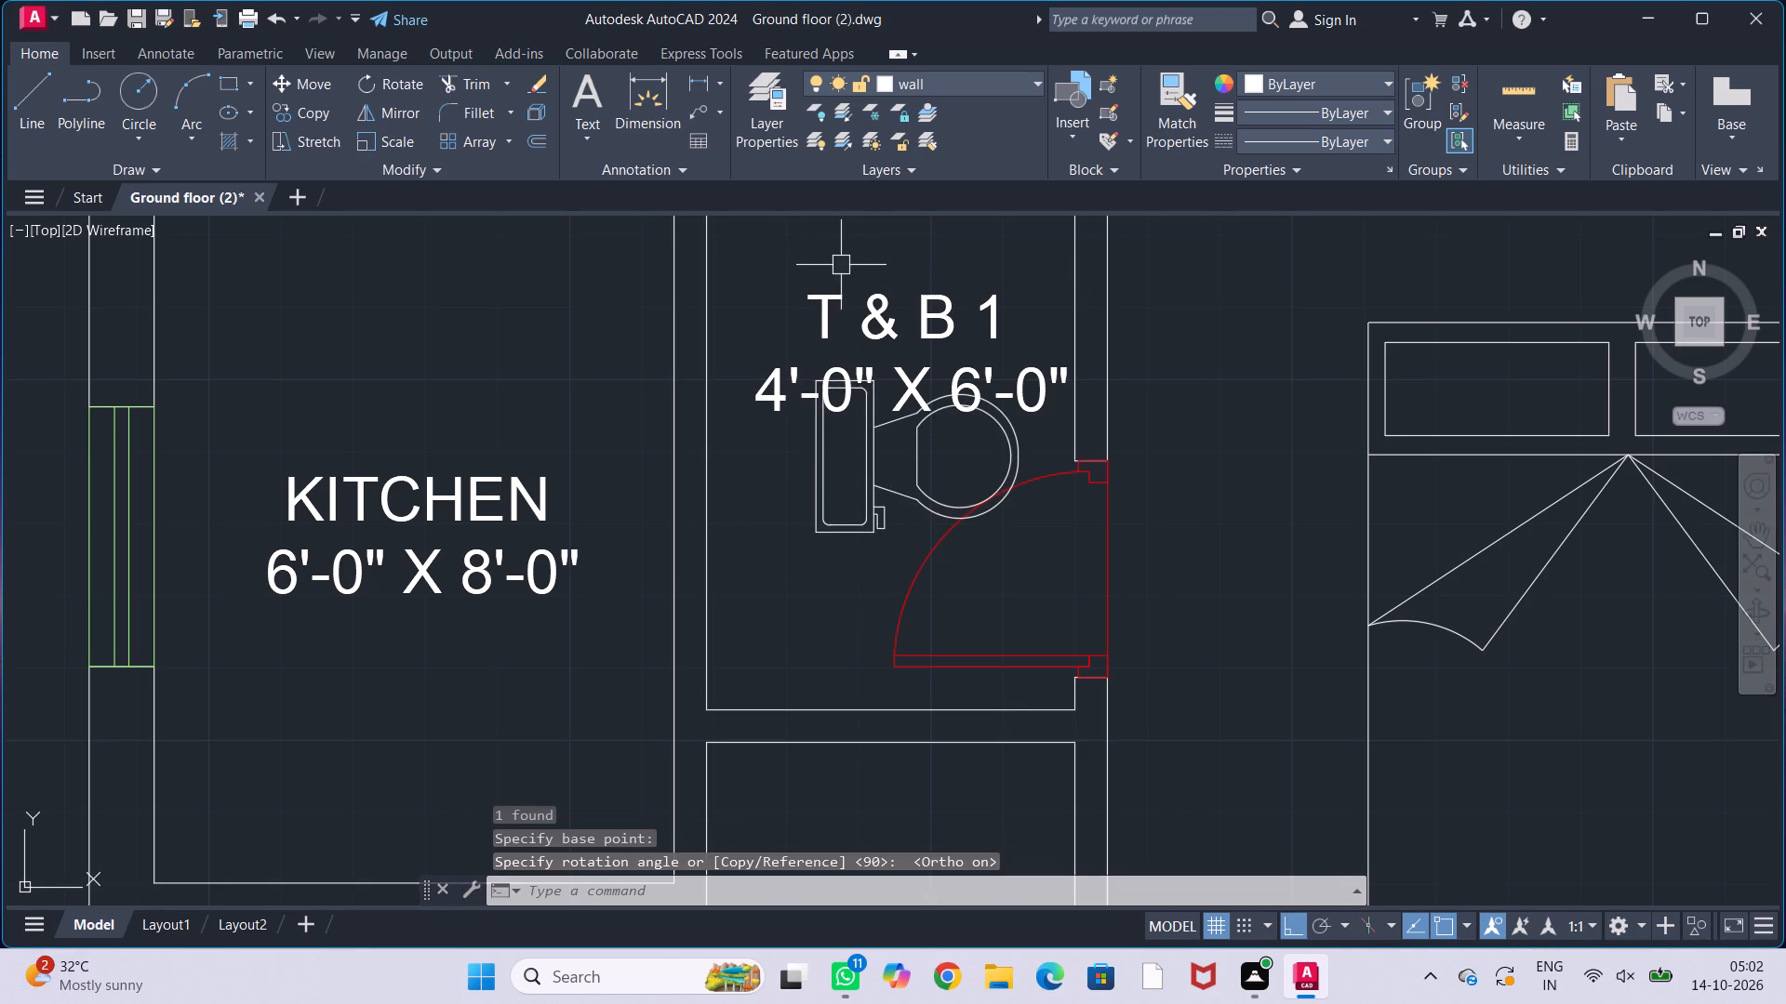
Move the rotated toilet to the northwest corner of the T & B 1 beside the kitchen, with ortho off.
{"action": "left_click", "coordinate": [827, 521]}
{"action": "key", "text": "m"}
{"action": "key", "text": "Return"}
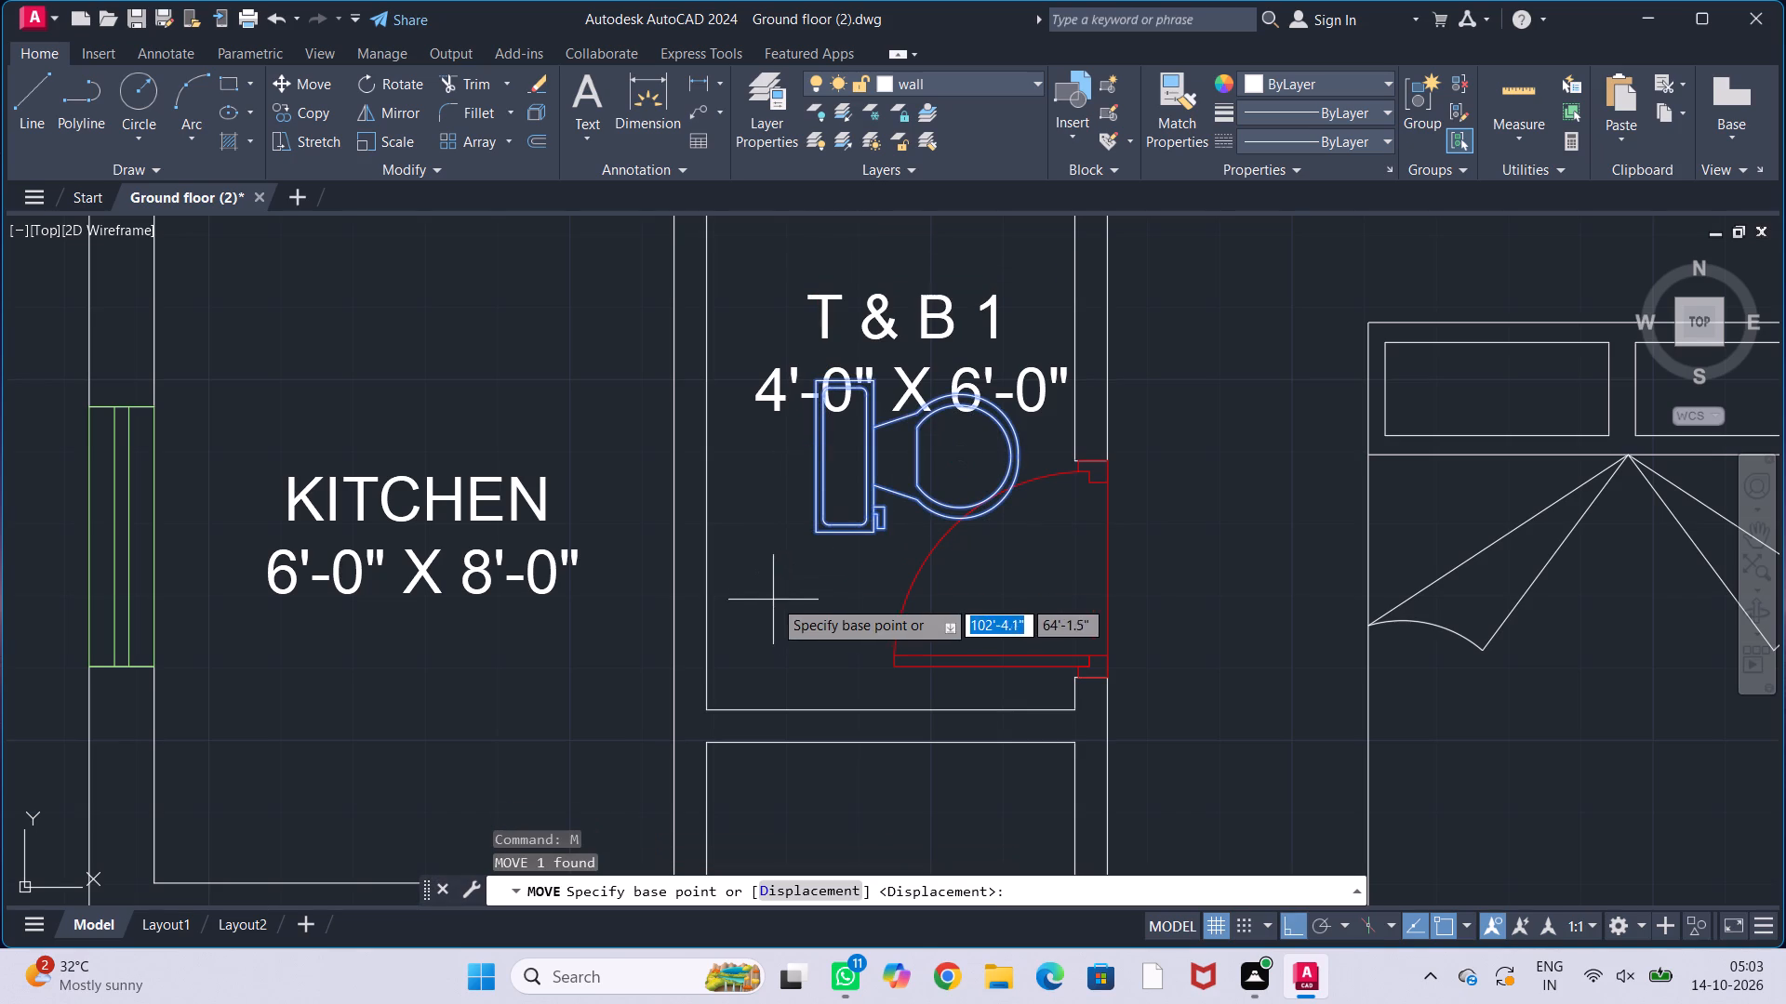
{"action": "left_click", "coordinate": [817, 448]}
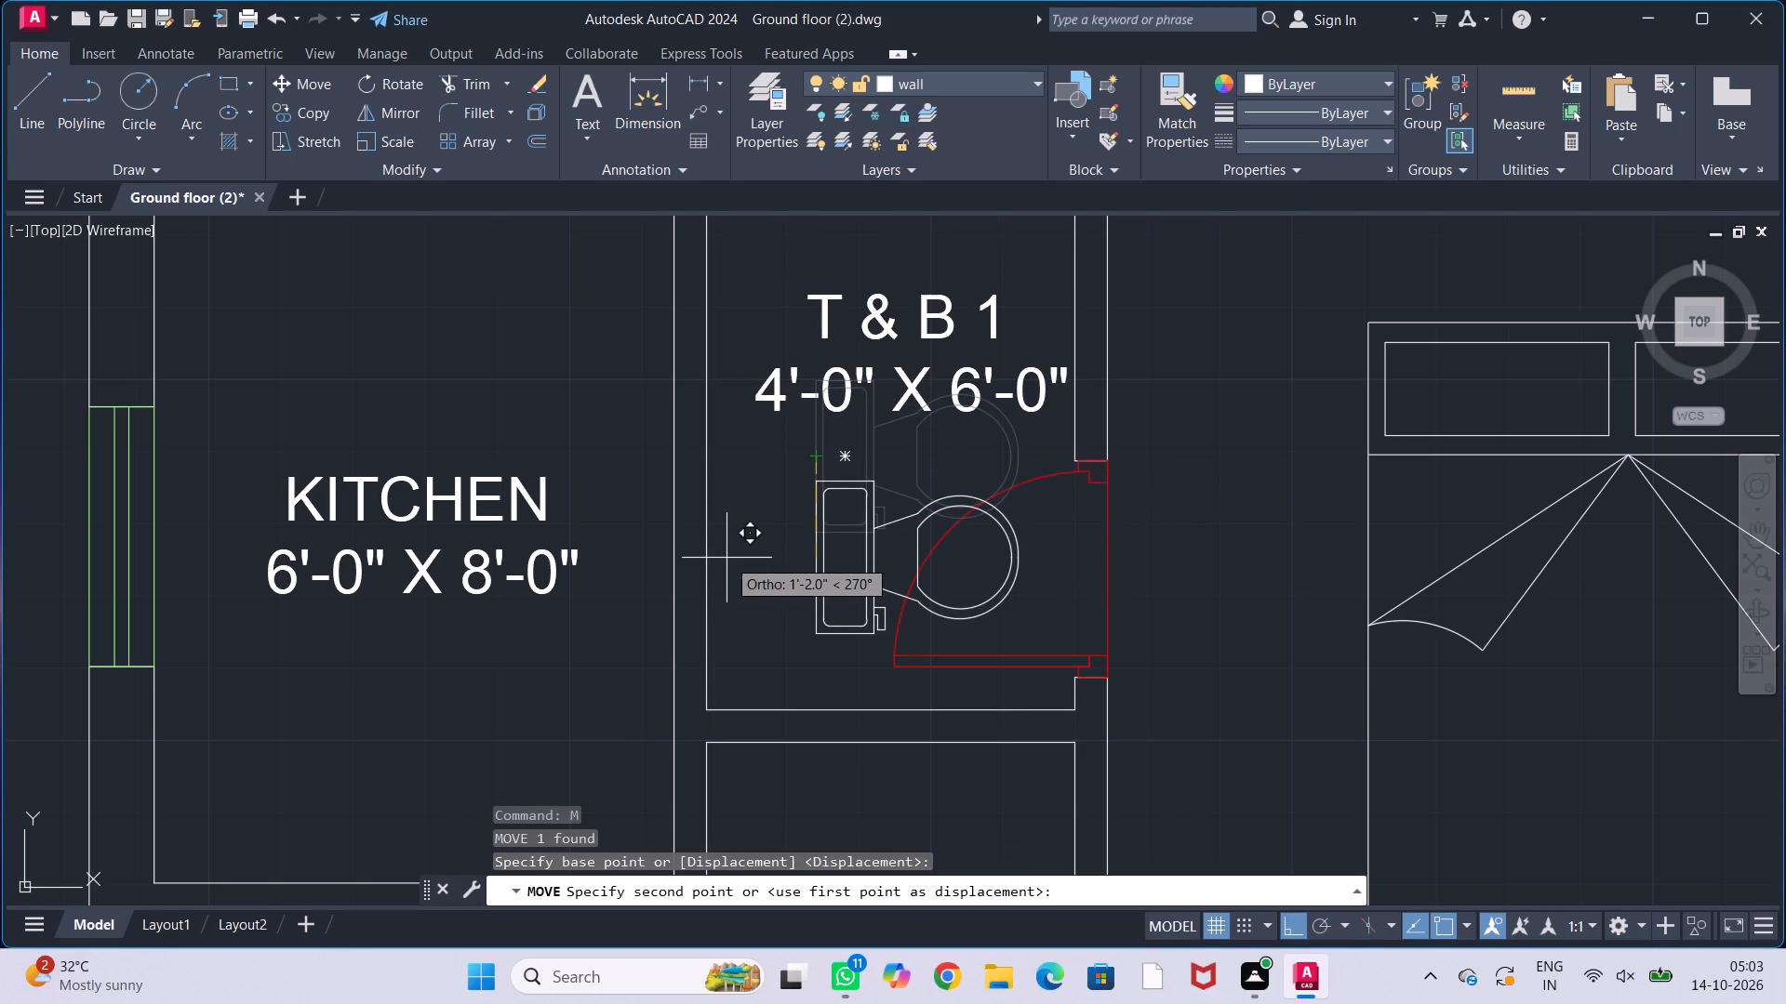
{"action": "key", "text": "F8"}
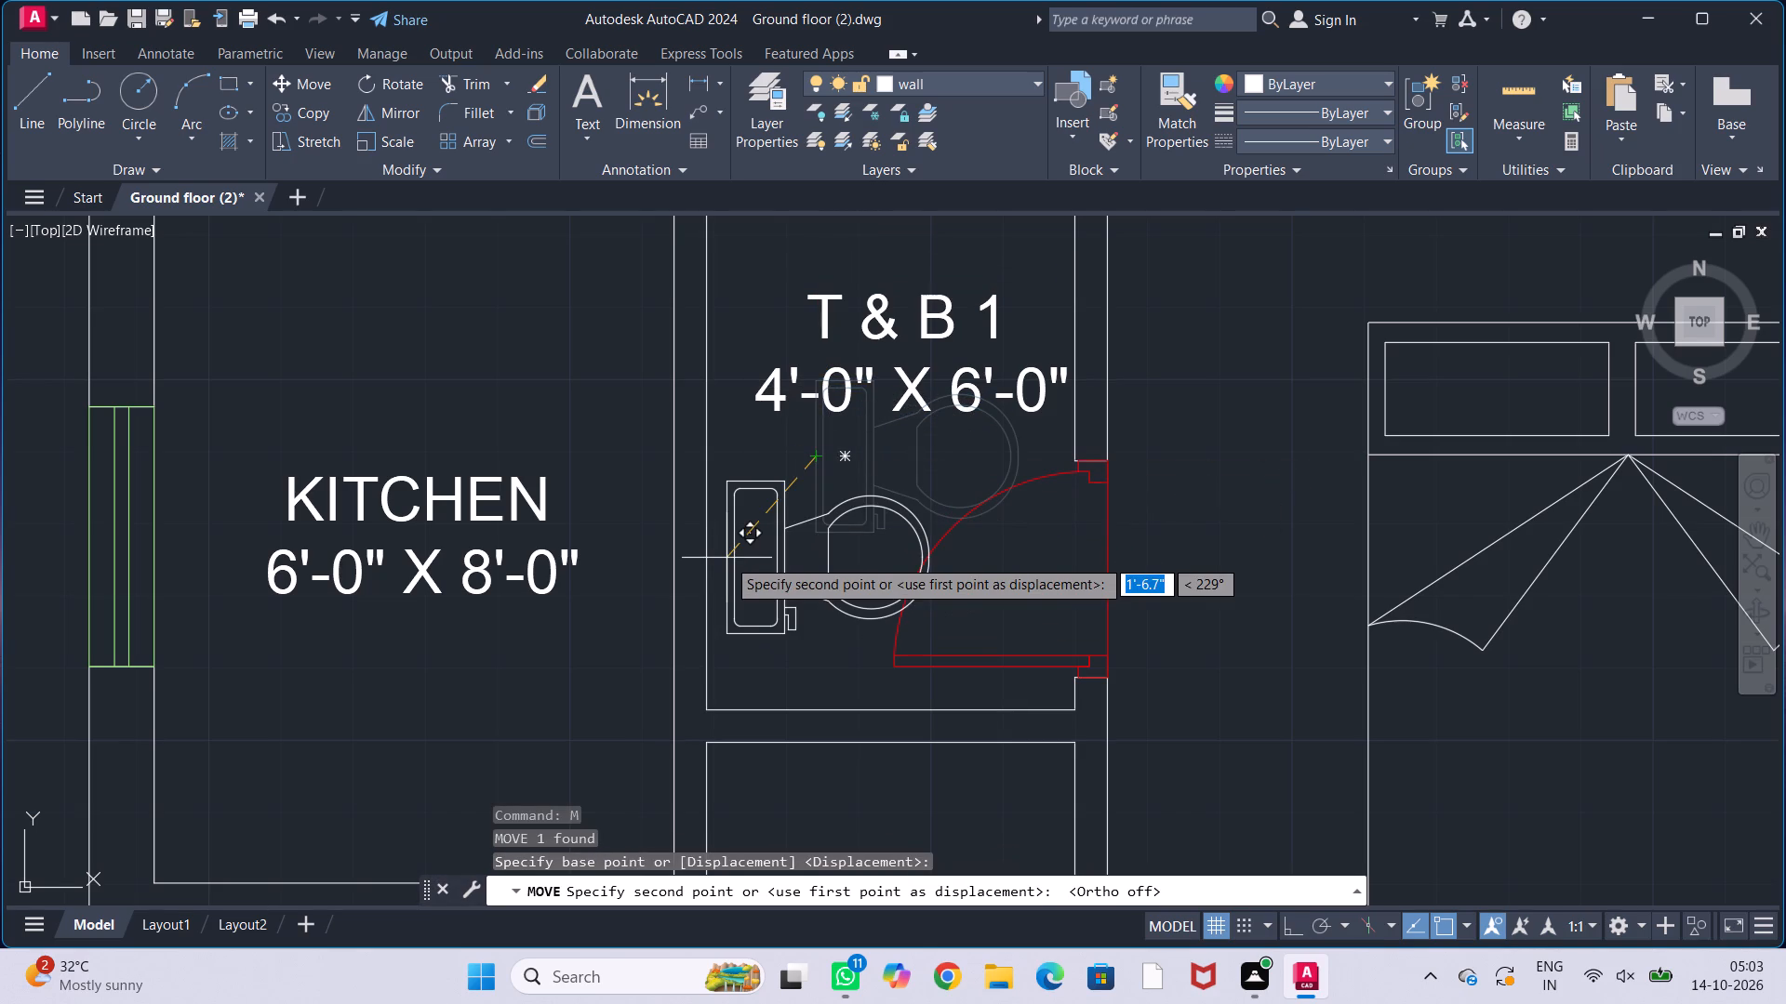
{"action": "middle_click_drag", "start_coordinate": [753, 526], "coordinate": [756, 702]}
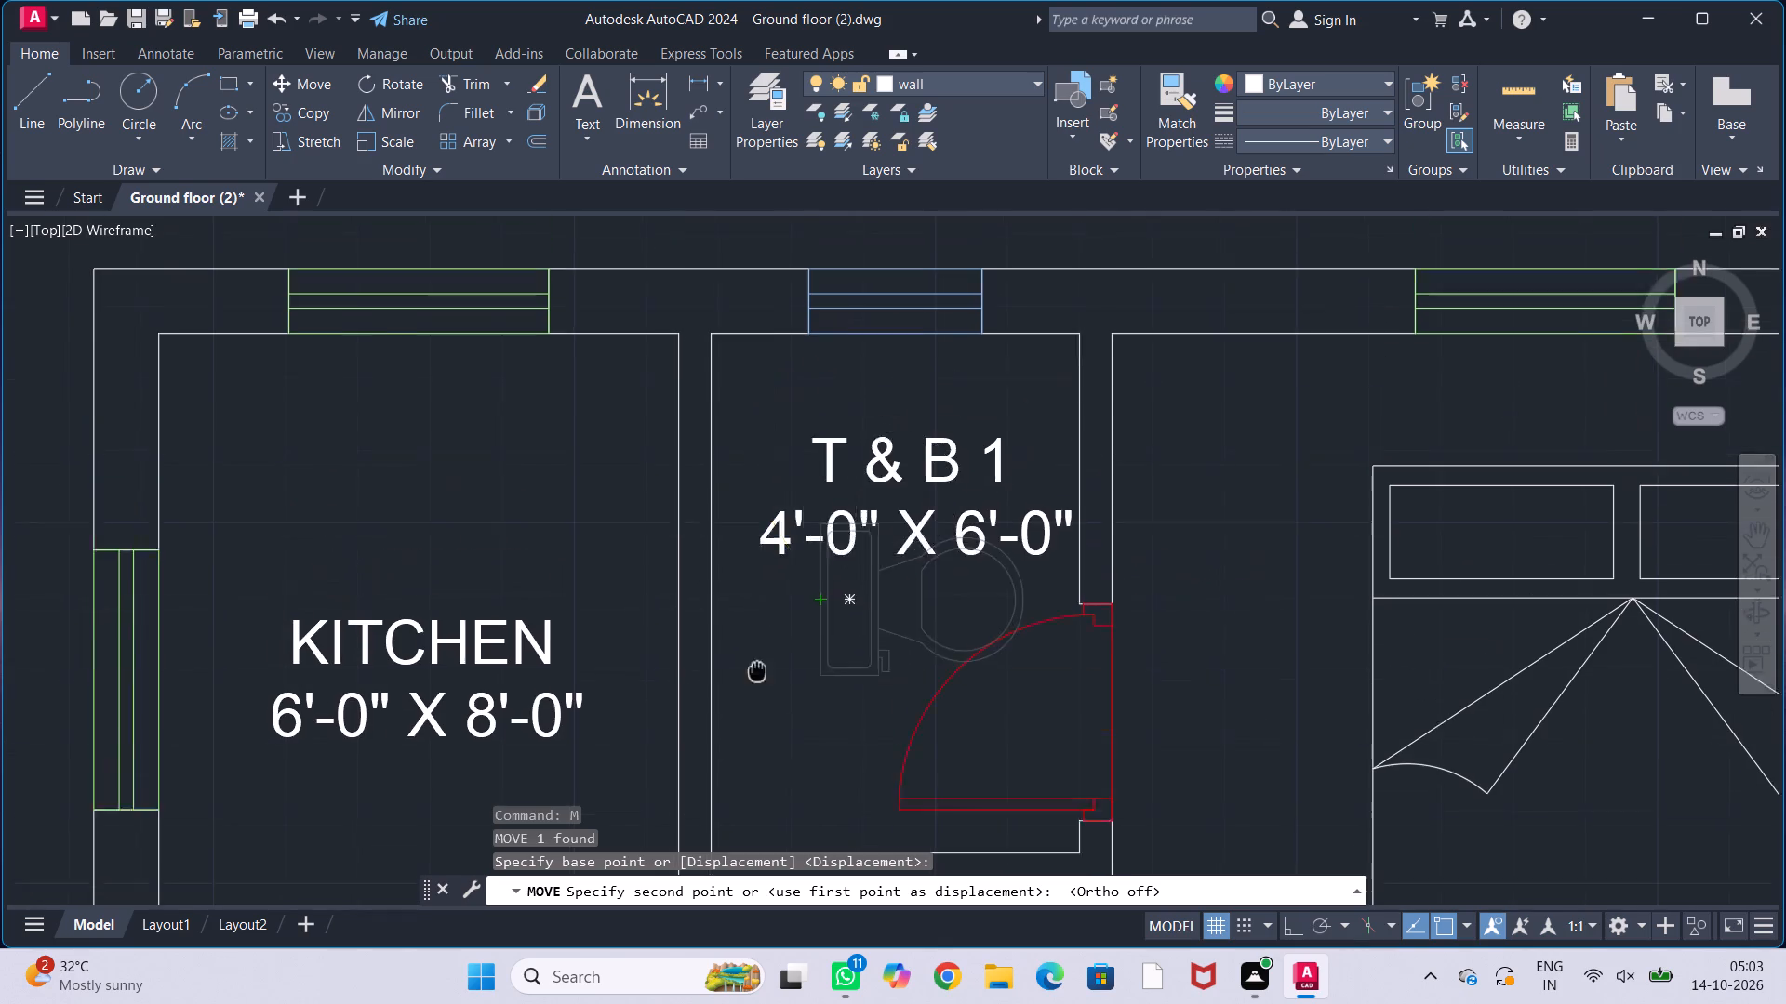
{"action": "middle_click_drag", "start_coordinate": [756, 702], "coordinate": [756, 704]}
{"action": "left_click", "coordinate": [733, 482]}
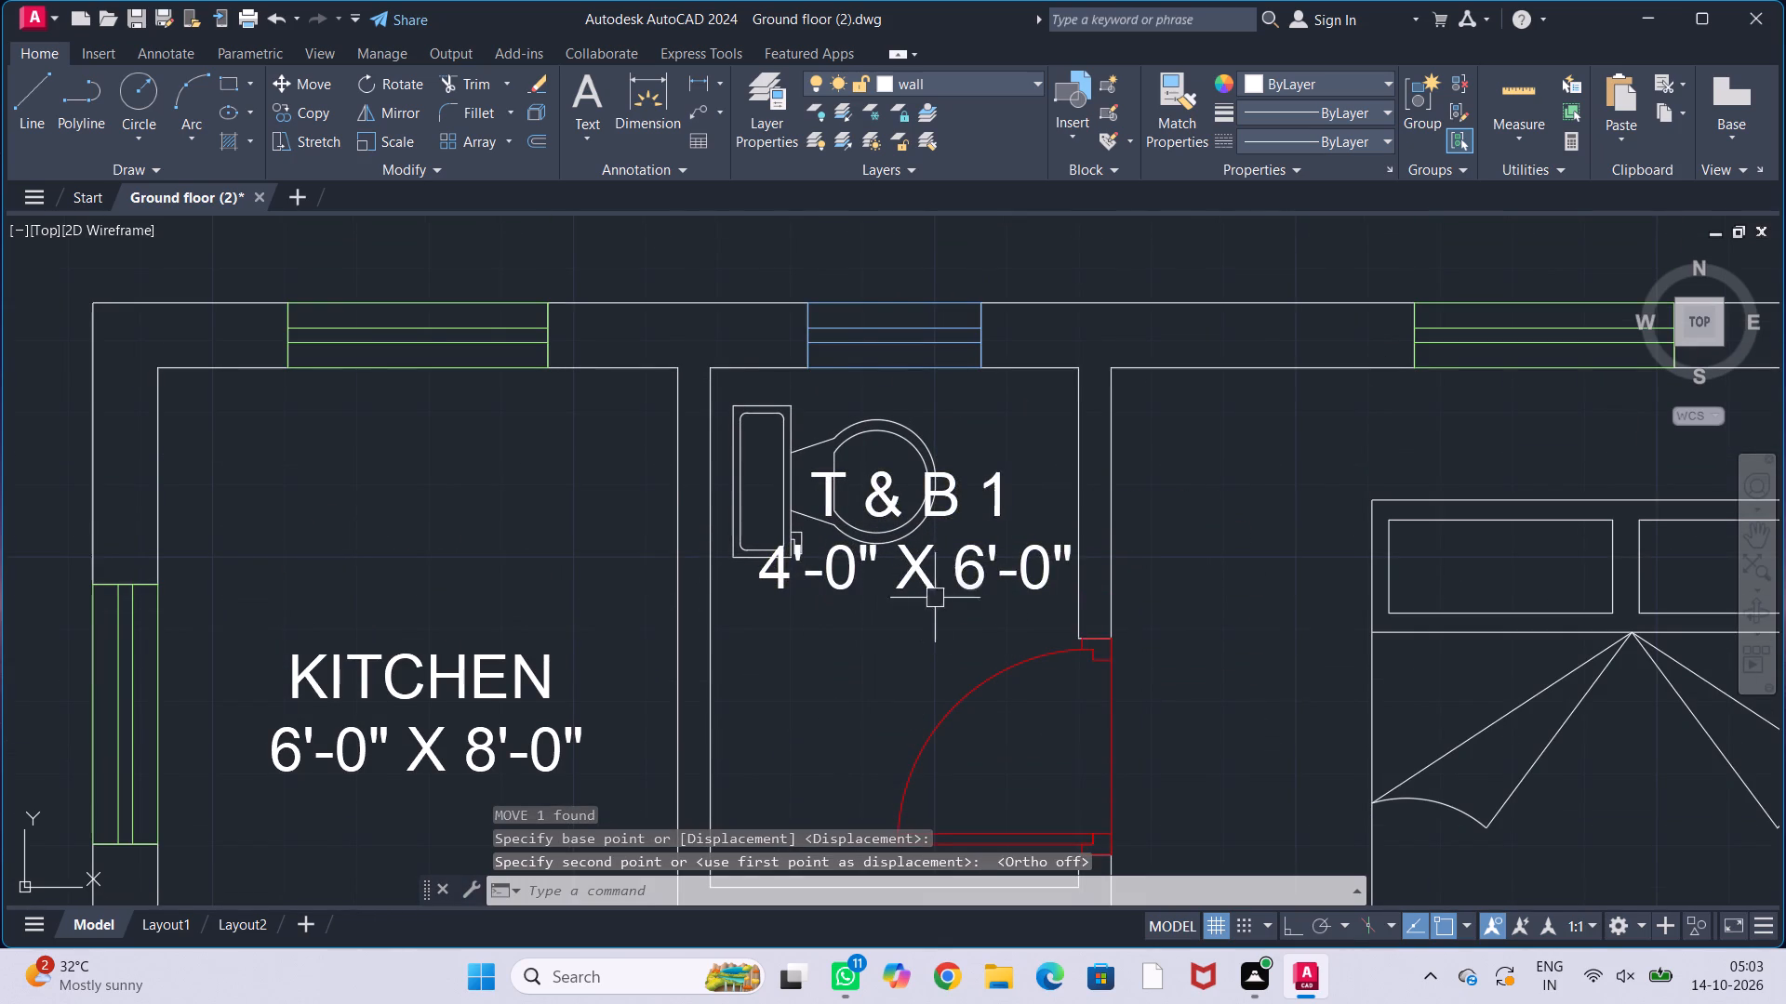
{"action": "key", "text": "Escape"}
{"action": "key", "text": "Escape"}
{"action": "key", "text": "Escape"}
Move the T & B 1 label beside the kitchen down below the toilet, starting at the bathroom's west wall.
{"action": "left_click", "coordinate": [988, 571]}
{"action": "key", "text": "m"}
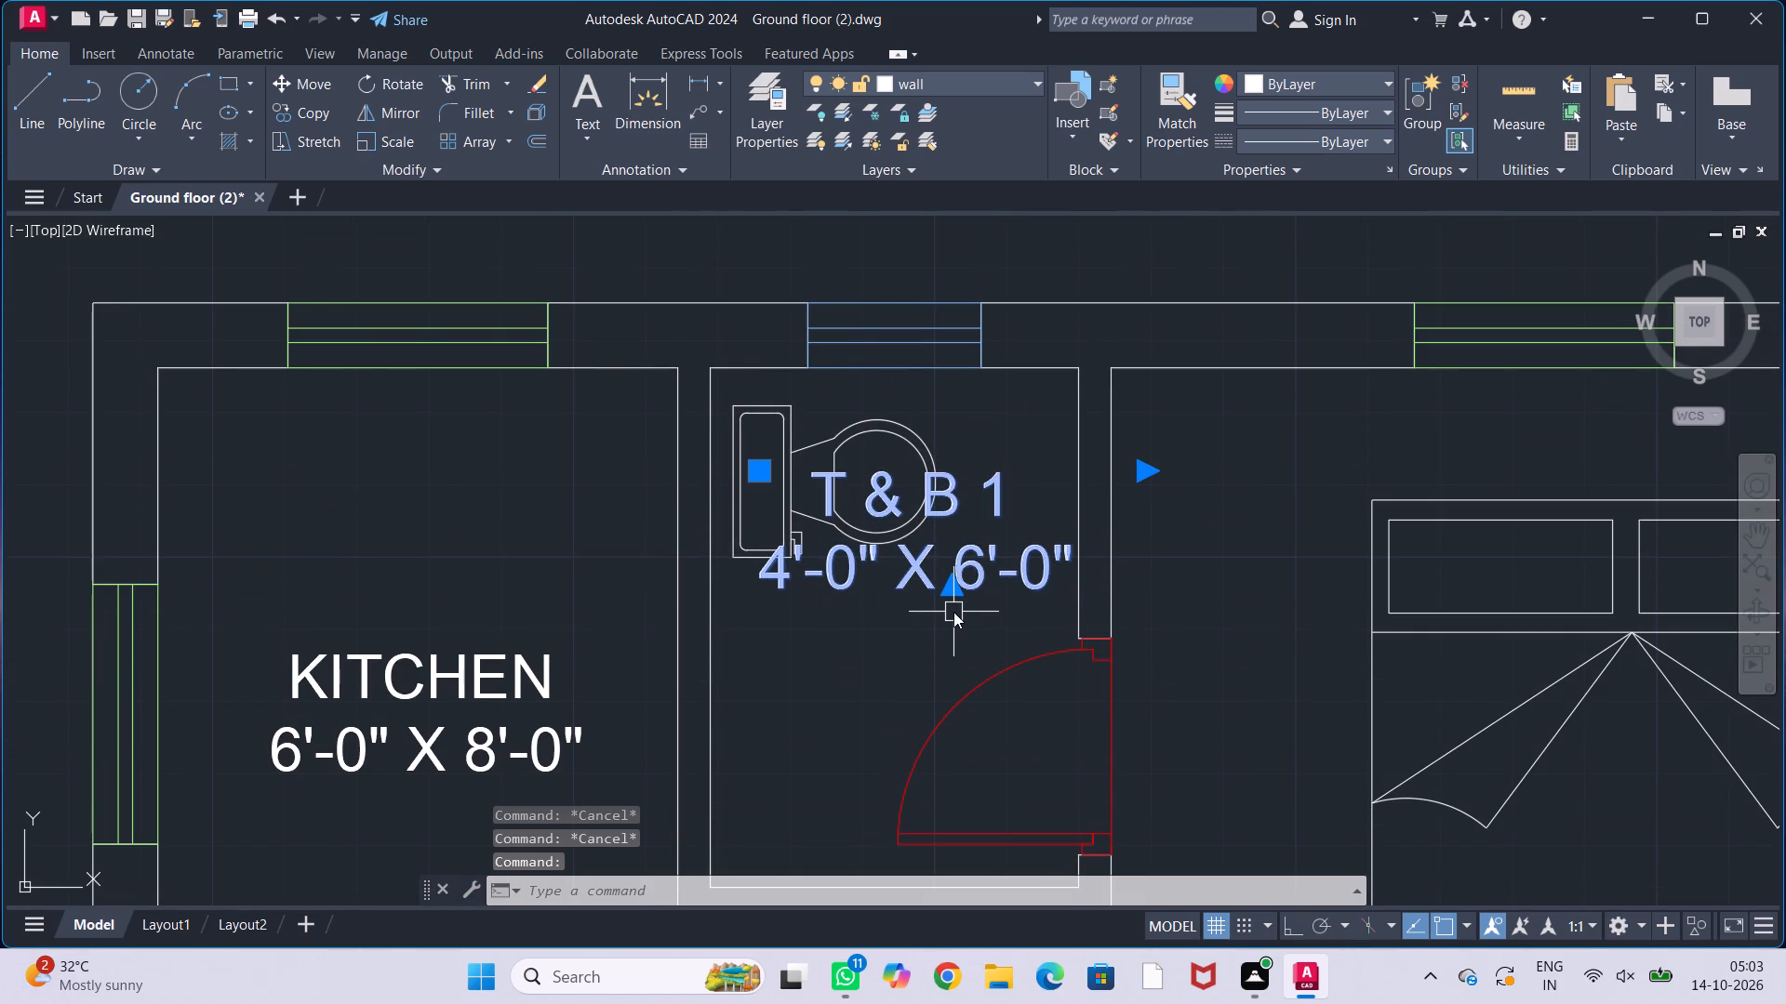
{"action": "key", "text": "Return"}
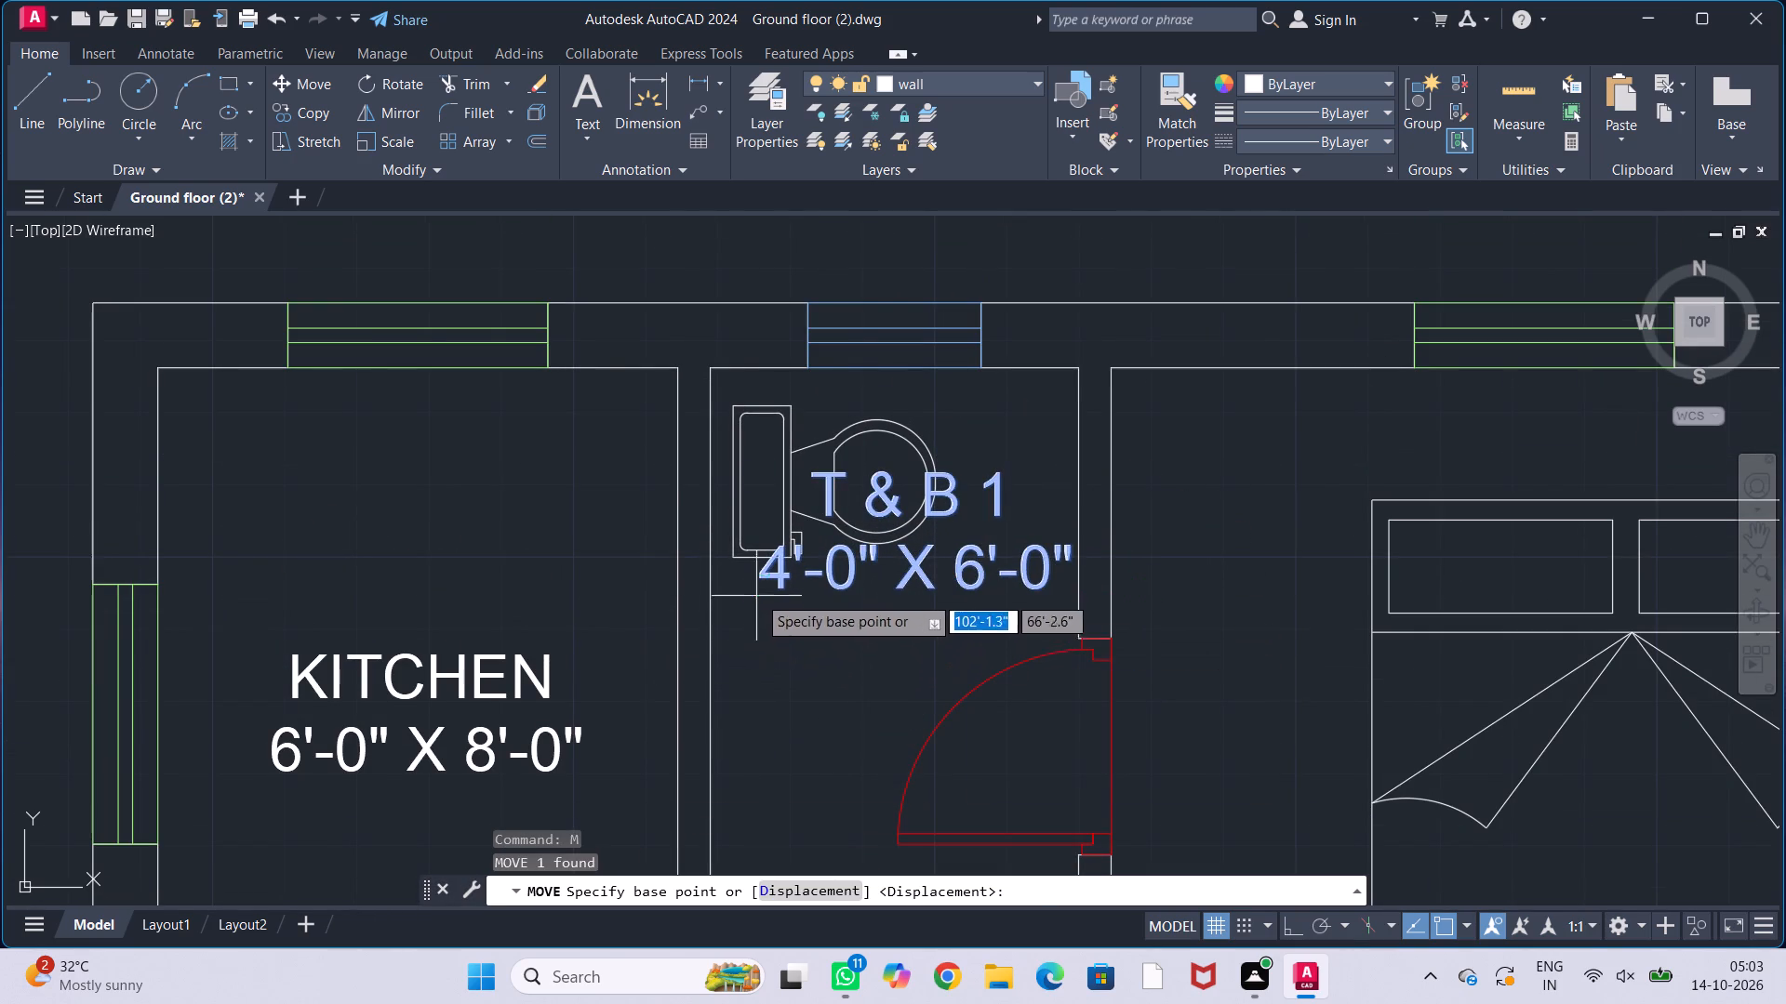
{"action": "left_click", "coordinate": [760, 590]}
{"action": "scroll", "coordinate": [773, 676], "scroll_direction": "down", "scroll_amount": 1}
{"action": "middle_click_drag", "start_coordinate": [771, 691], "coordinate": [724, 552]}
{"action": "scroll", "coordinate": [713, 656], "scroll_direction": "up", "scroll_amount": 1}
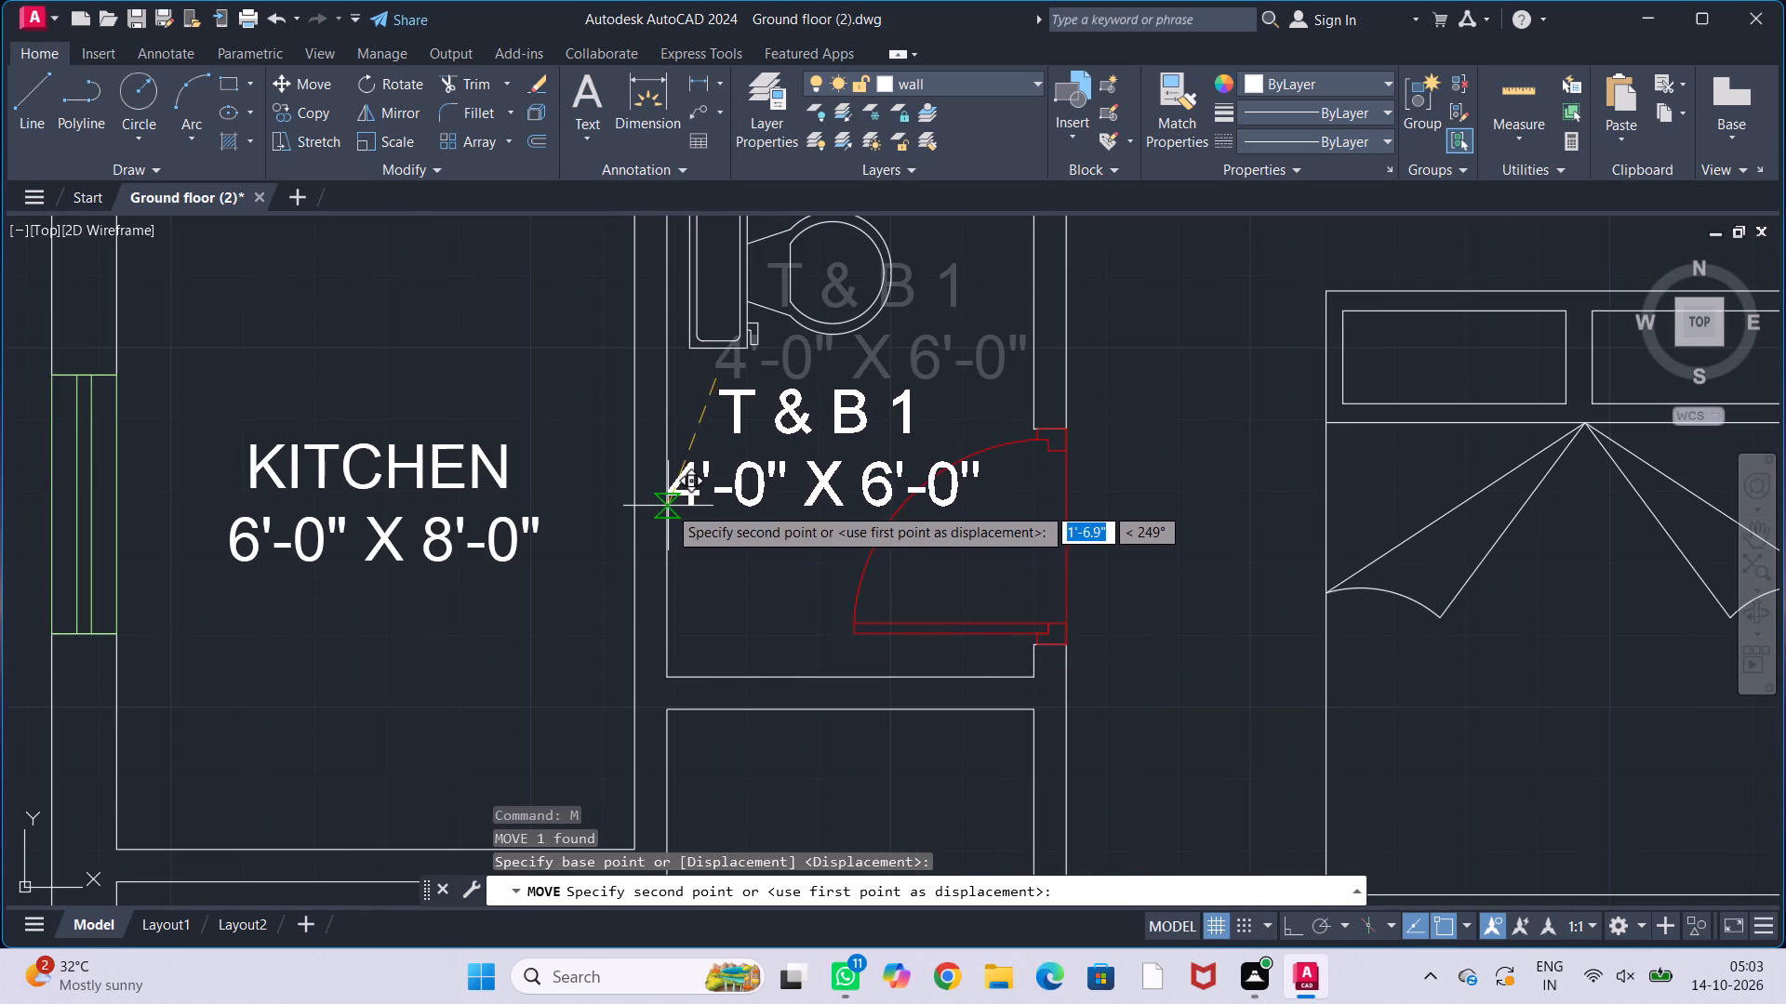
{"action": "left_click", "coordinate": [668, 506]}
{"action": "key", "text": "Escape"}
{"action": "key", "text": "Escape"}
{"action": "key", "text": "Escape"}
{"action": "scroll", "coordinate": [810, 547], "scroll_direction": "down", "scroll_amount": 2}
{"action": "middle_click_drag", "start_coordinate": [834, 572], "coordinate": [834, 555]}
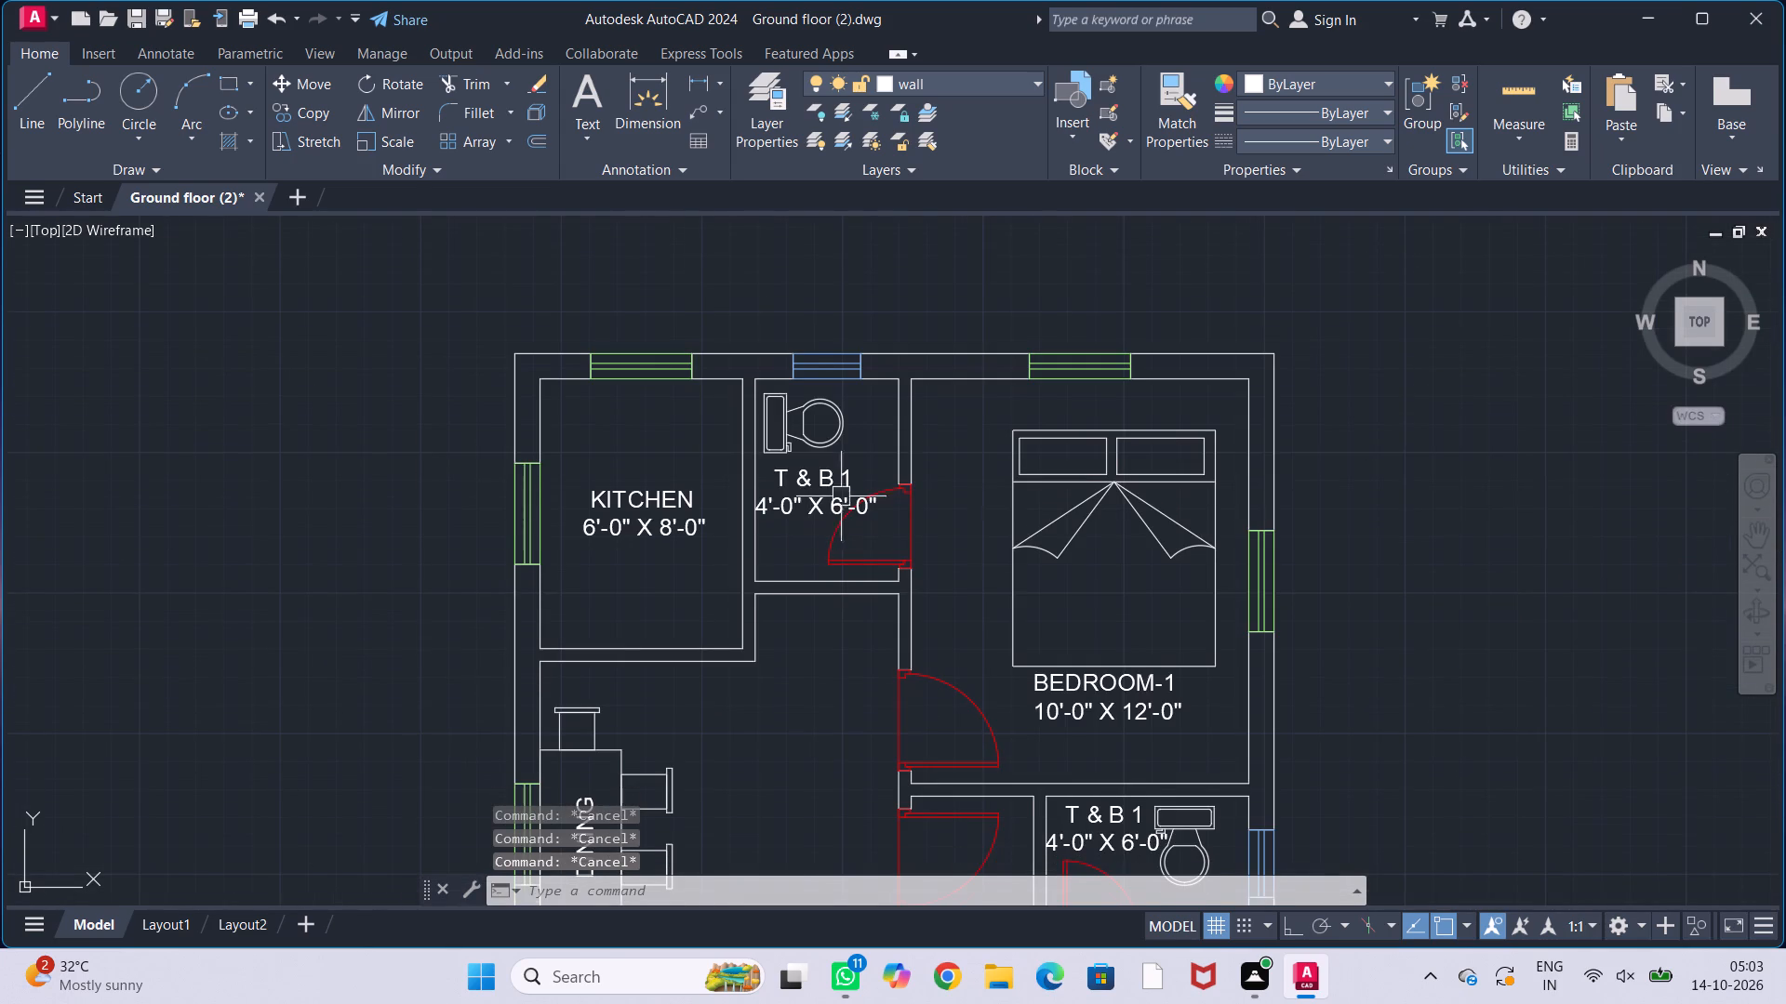
Assign the toilets in both bathrooms to the furniture layer.
{"action": "left_click", "coordinate": [824, 413]}
{"action": "scroll", "coordinate": [874, 424], "scroll_direction": "down", "scroll_amount": 3}
{"action": "middle_click_drag", "start_coordinate": [989, 615], "coordinate": [924, 515]}
{"action": "scroll", "coordinate": [914, 523], "scroll_direction": "up", "scroll_amount": 2}
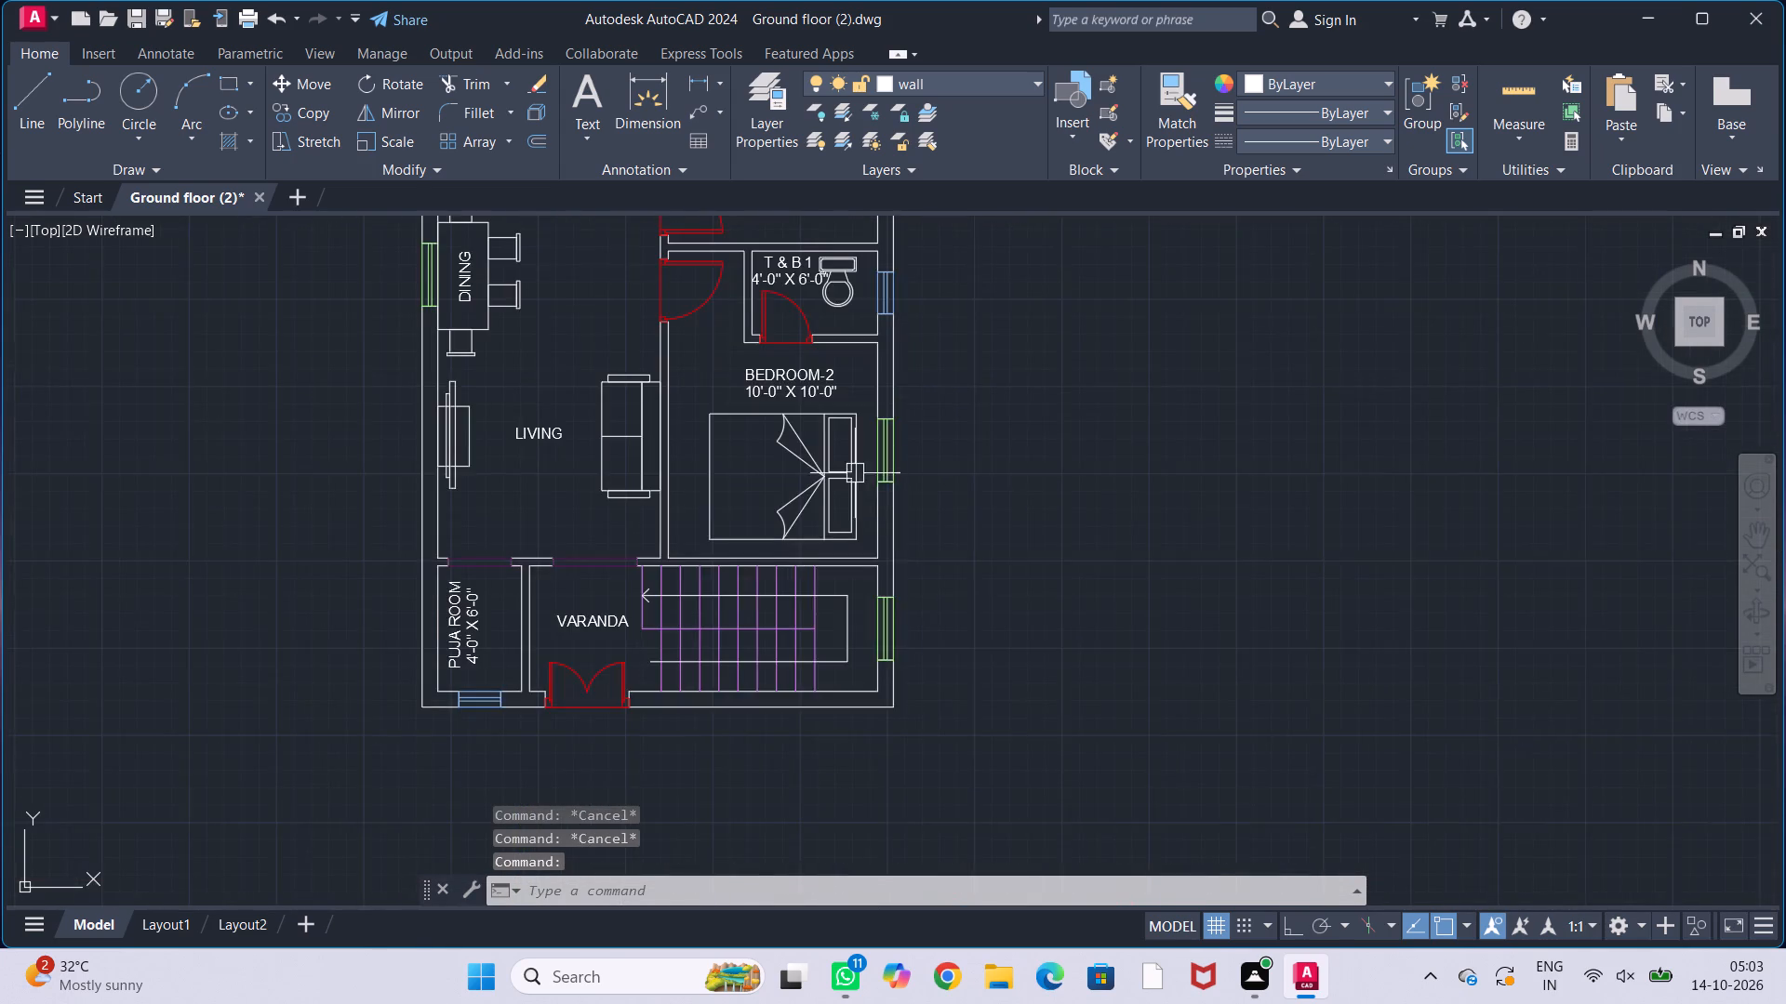
{"action": "middle_click_drag", "start_coordinate": [854, 472], "coordinate": [954, 641]}
{"action": "scroll", "coordinate": [906, 522], "scroll_direction": "up", "scroll_amount": 2}
{"action": "left_click", "coordinate": [1003, 406]}
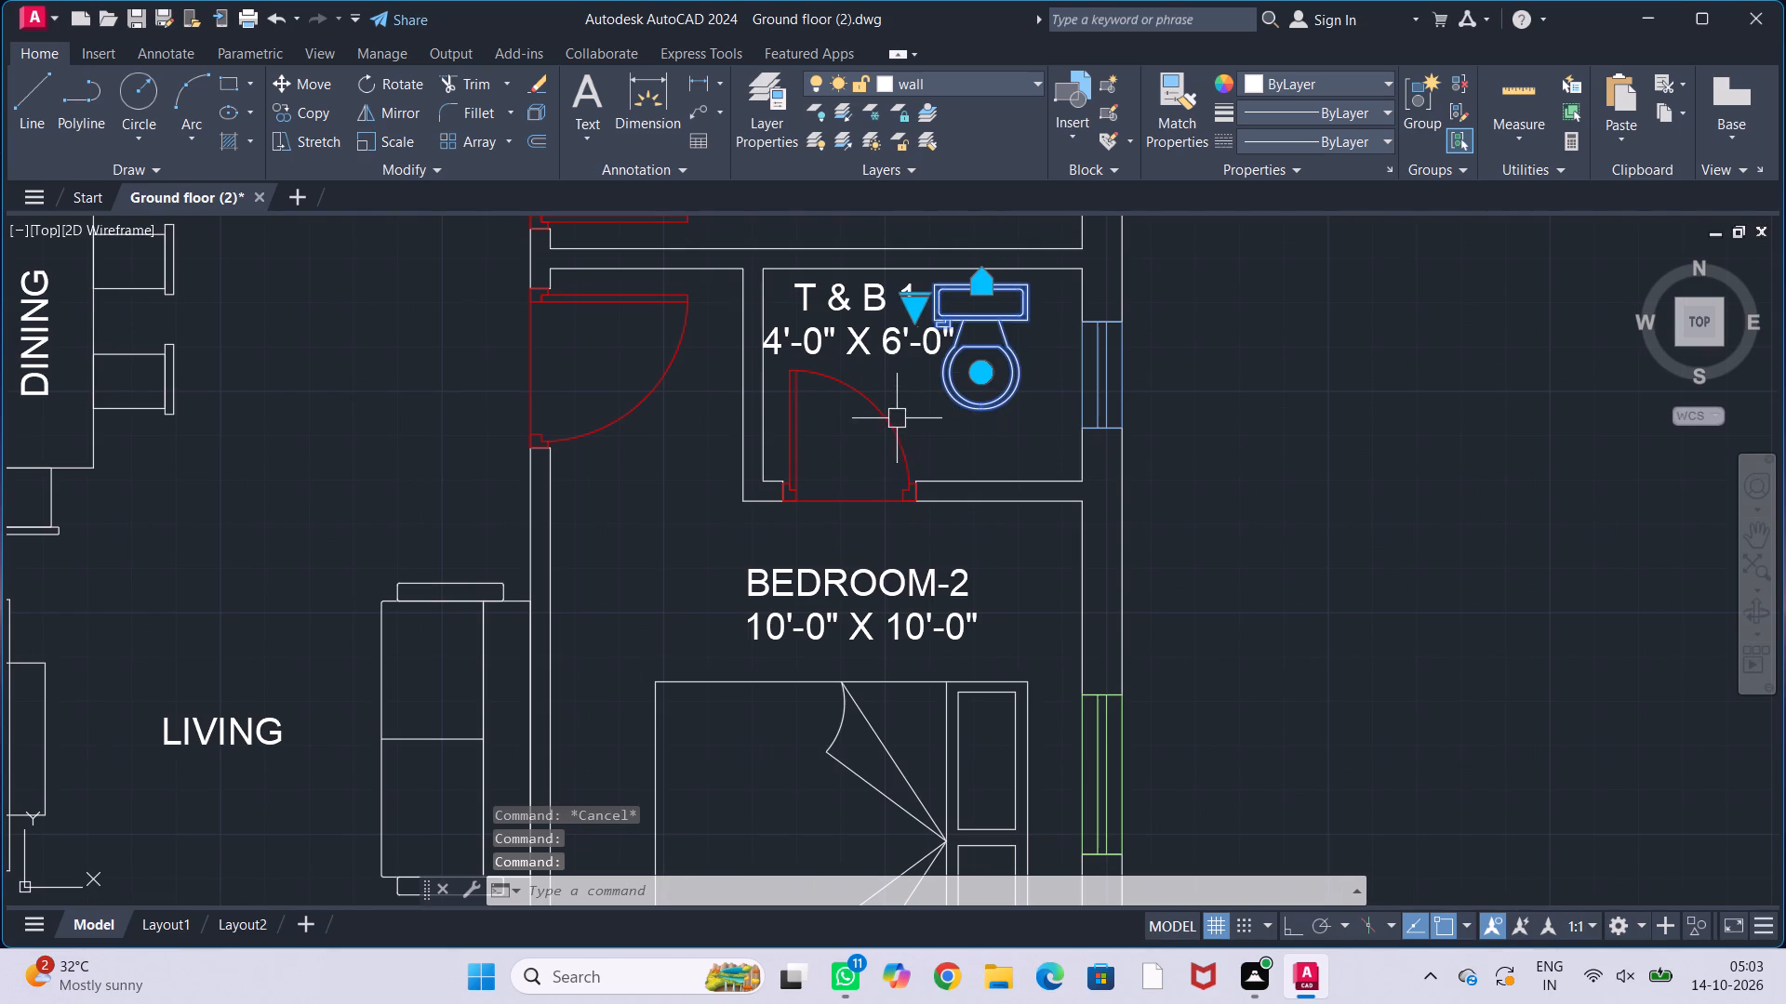
{"action": "left_click", "coordinate": [992, 82]}
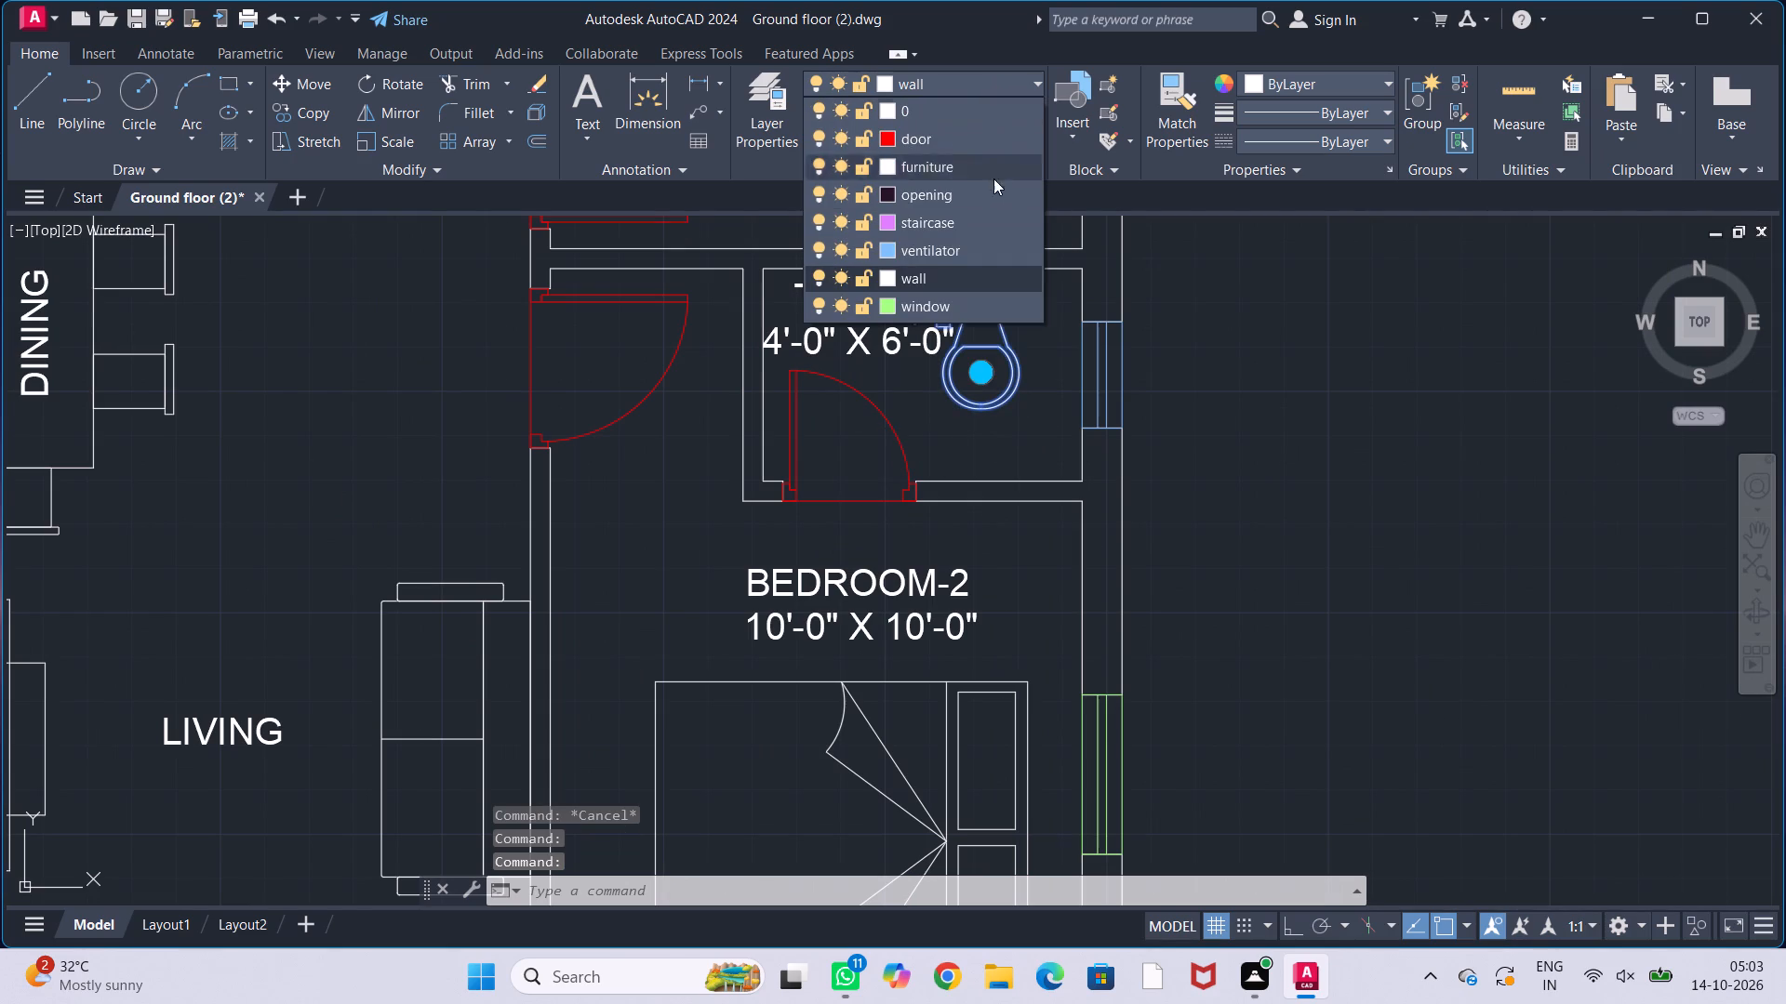
{"action": "left_click", "coordinate": [993, 166]}
{"action": "key", "text": "Escape"}
{"action": "key", "text": "Escape"}
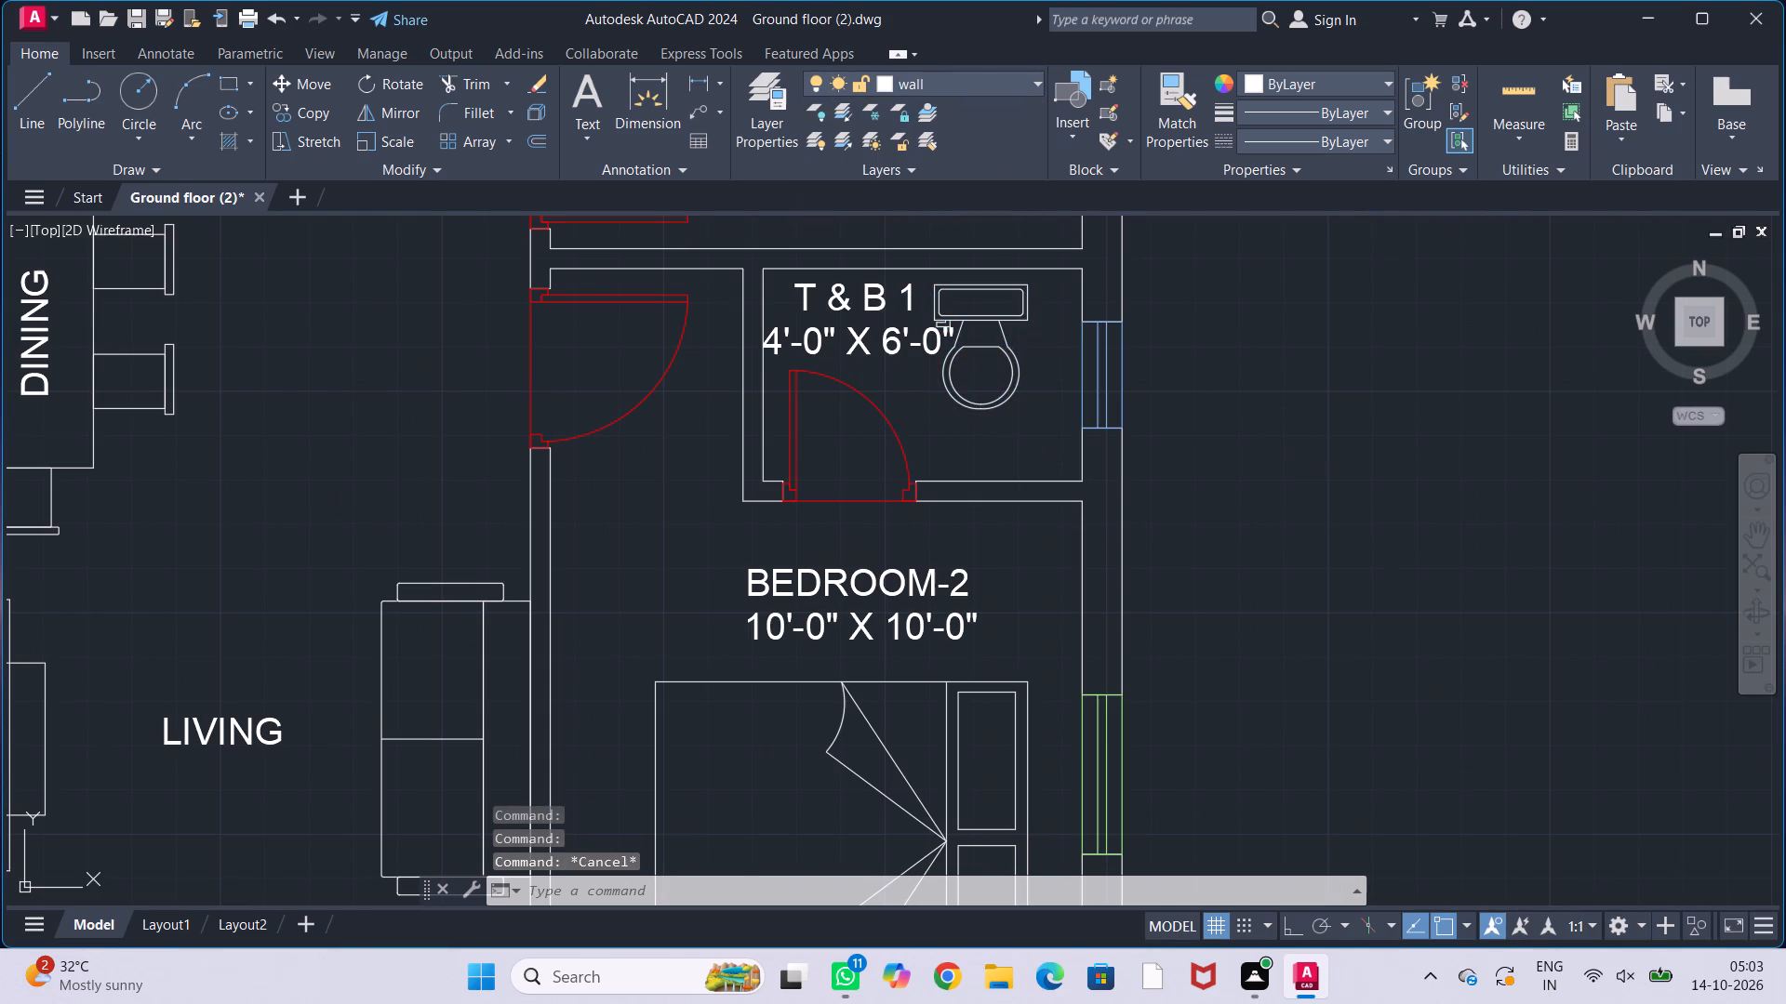
{"action": "key", "text": "Escape"}
Save the Ground floor (2) drawing with the whole plan in view.
{"action": "scroll", "coordinate": [1273, 472], "scroll_direction": "down", "scroll_amount": 2}
{"action": "middle_click_drag", "start_coordinate": [1308, 436], "coordinate": [1319, 570]}
{"action": "scroll", "coordinate": [1306, 529], "scroll_direction": "down", "scroll_amount": 1}
{"action": "middle_click_drag", "start_coordinate": [1310, 572], "coordinate": [1170, 500]}
{"action": "scroll", "coordinate": [1135, 529], "scroll_direction": "up", "scroll_amount": 1}
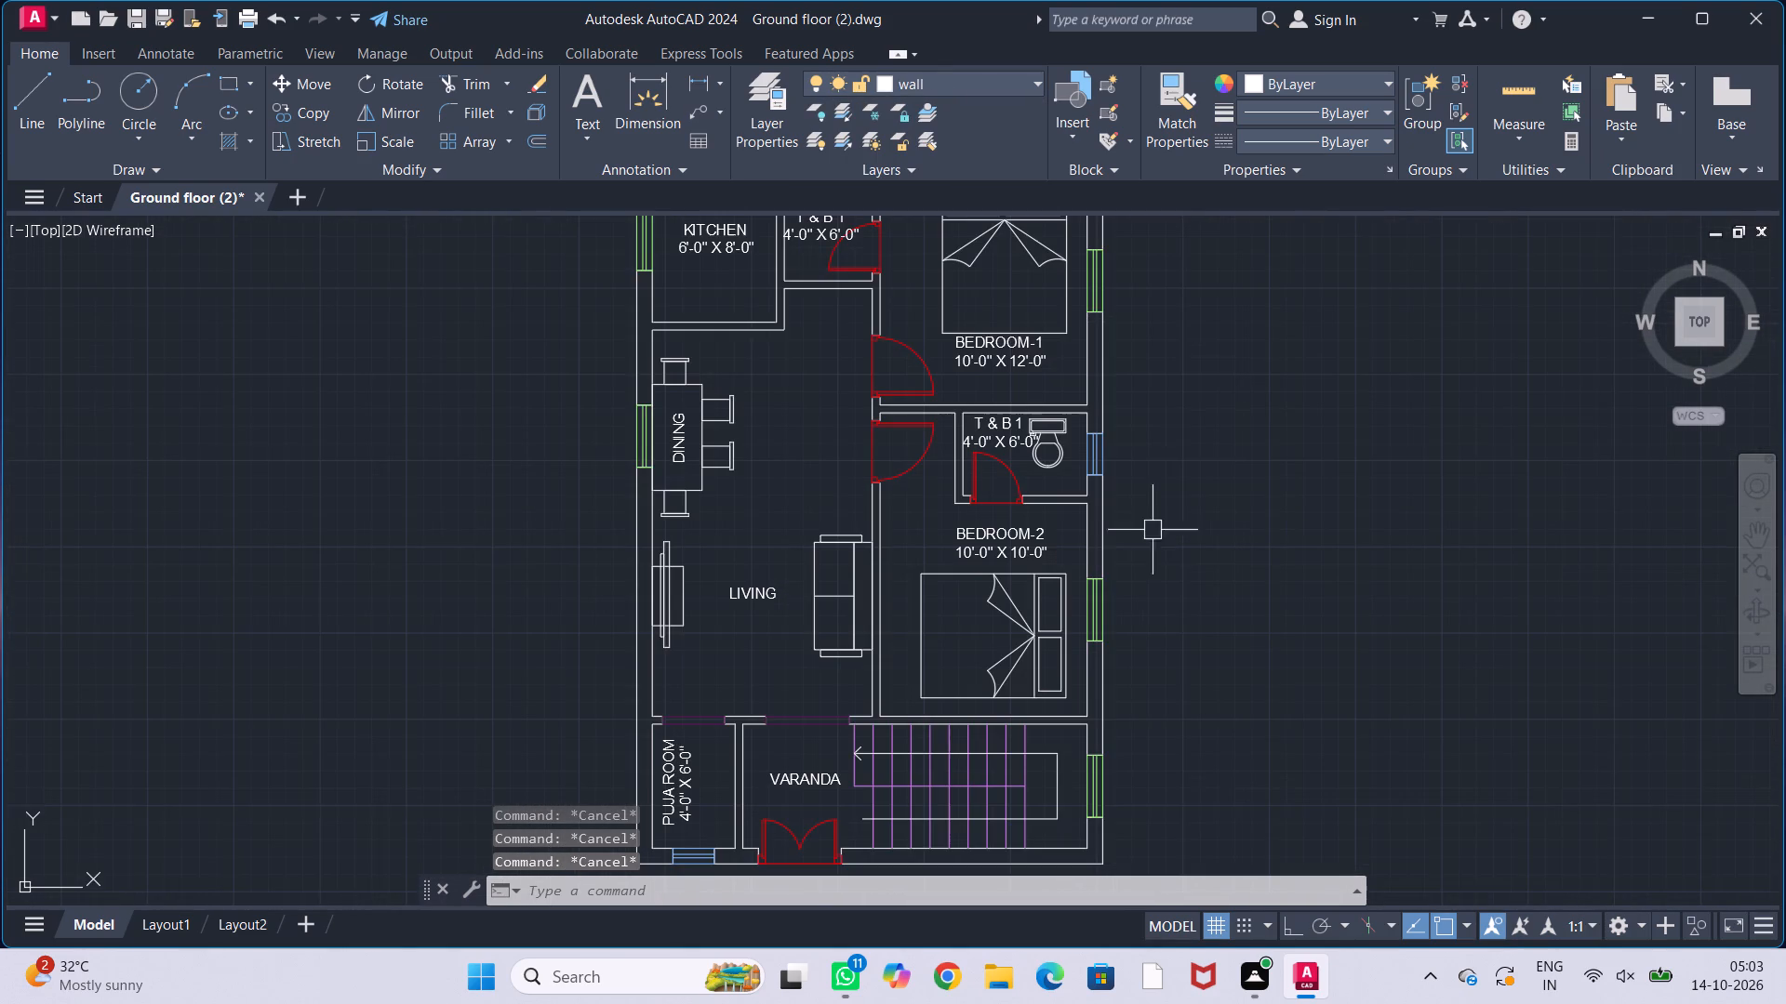
{"action": "middle_click_drag", "start_coordinate": [1168, 525], "coordinate": [1200, 532]}
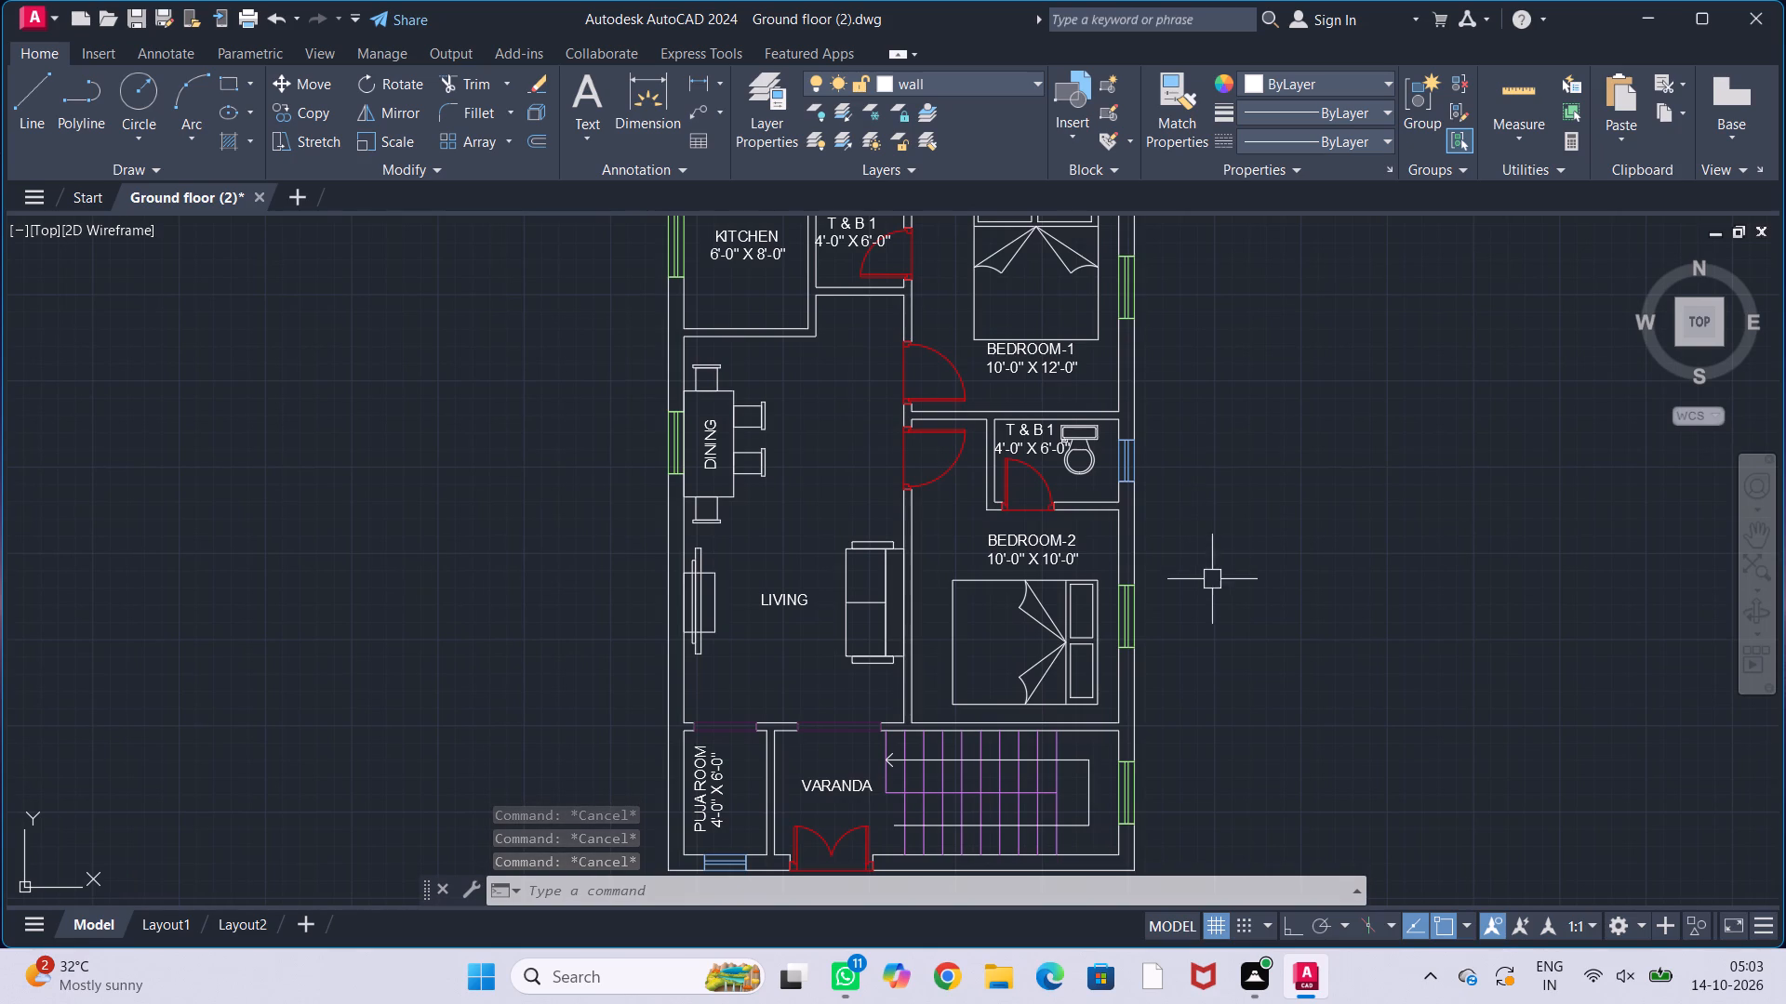
{"action": "middle_click_drag", "start_coordinate": [1214, 585], "coordinate": [1238, 535]}
{"action": "scroll", "coordinate": [1238, 541], "scroll_direction": "down", "scroll_amount": 1}
{"action": "middle_click_drag", "start_coordinate": [1238, 544], "coordinate": [1167, 541]}
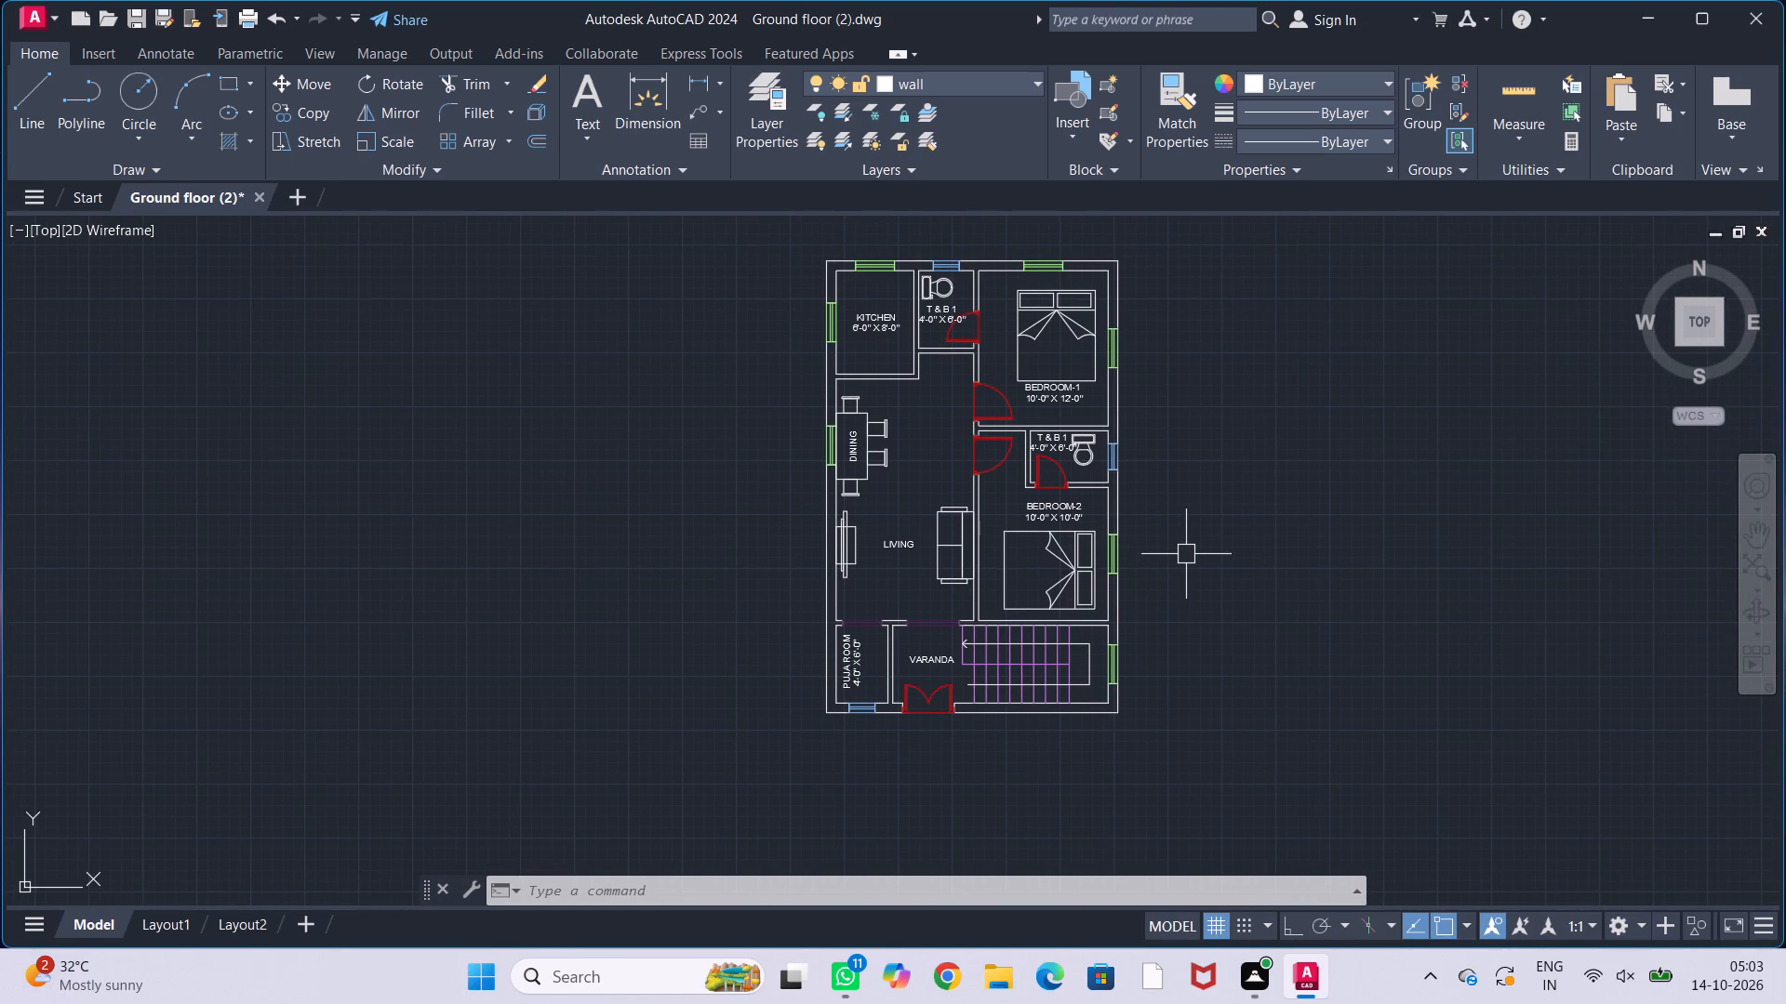
{"action": "key", "text": "ctrl+s"}
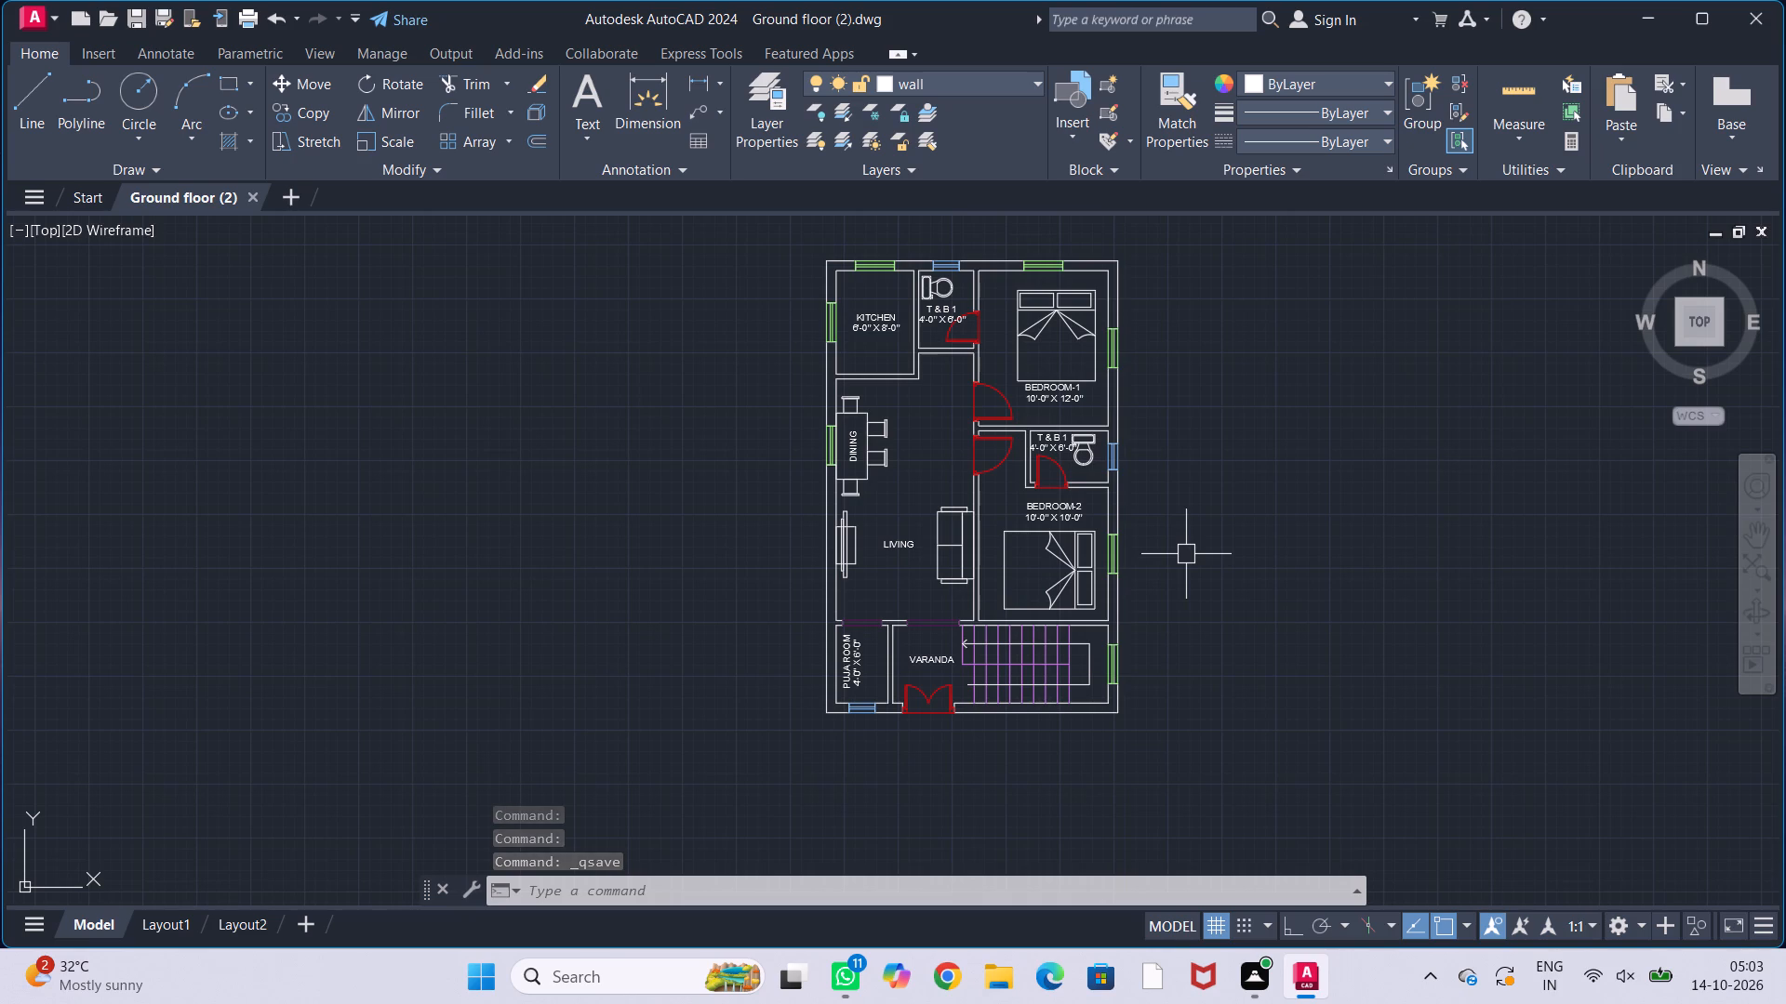
Dimension the plan's overall width between its outer north corners, placing the dimension line just above the north wall.
{"action": "middle_click_drag", "start_coordinate": [1180, 549], "coordinate": [1113, 619]}
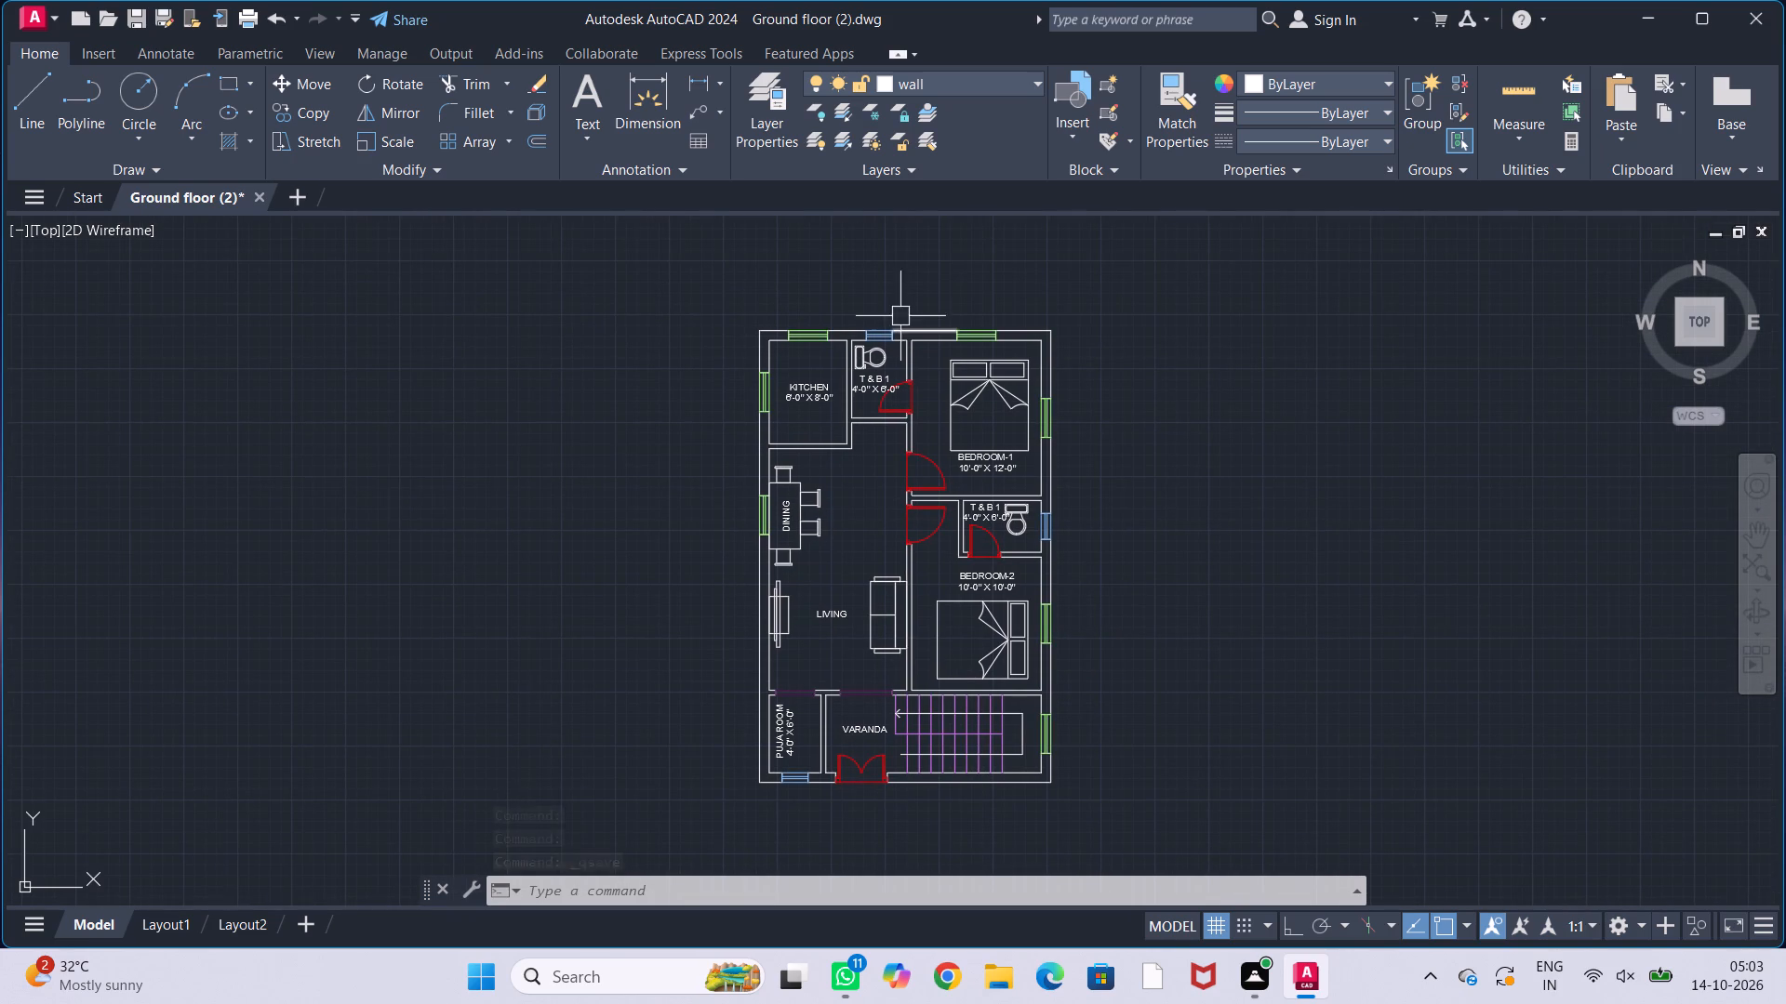
{"action": "left_click", "coordinate": [622, 101]}
{"action": "scroll", "coordinate": [773, 298], "scroll_direction": "up", "scroll_amount": 2}
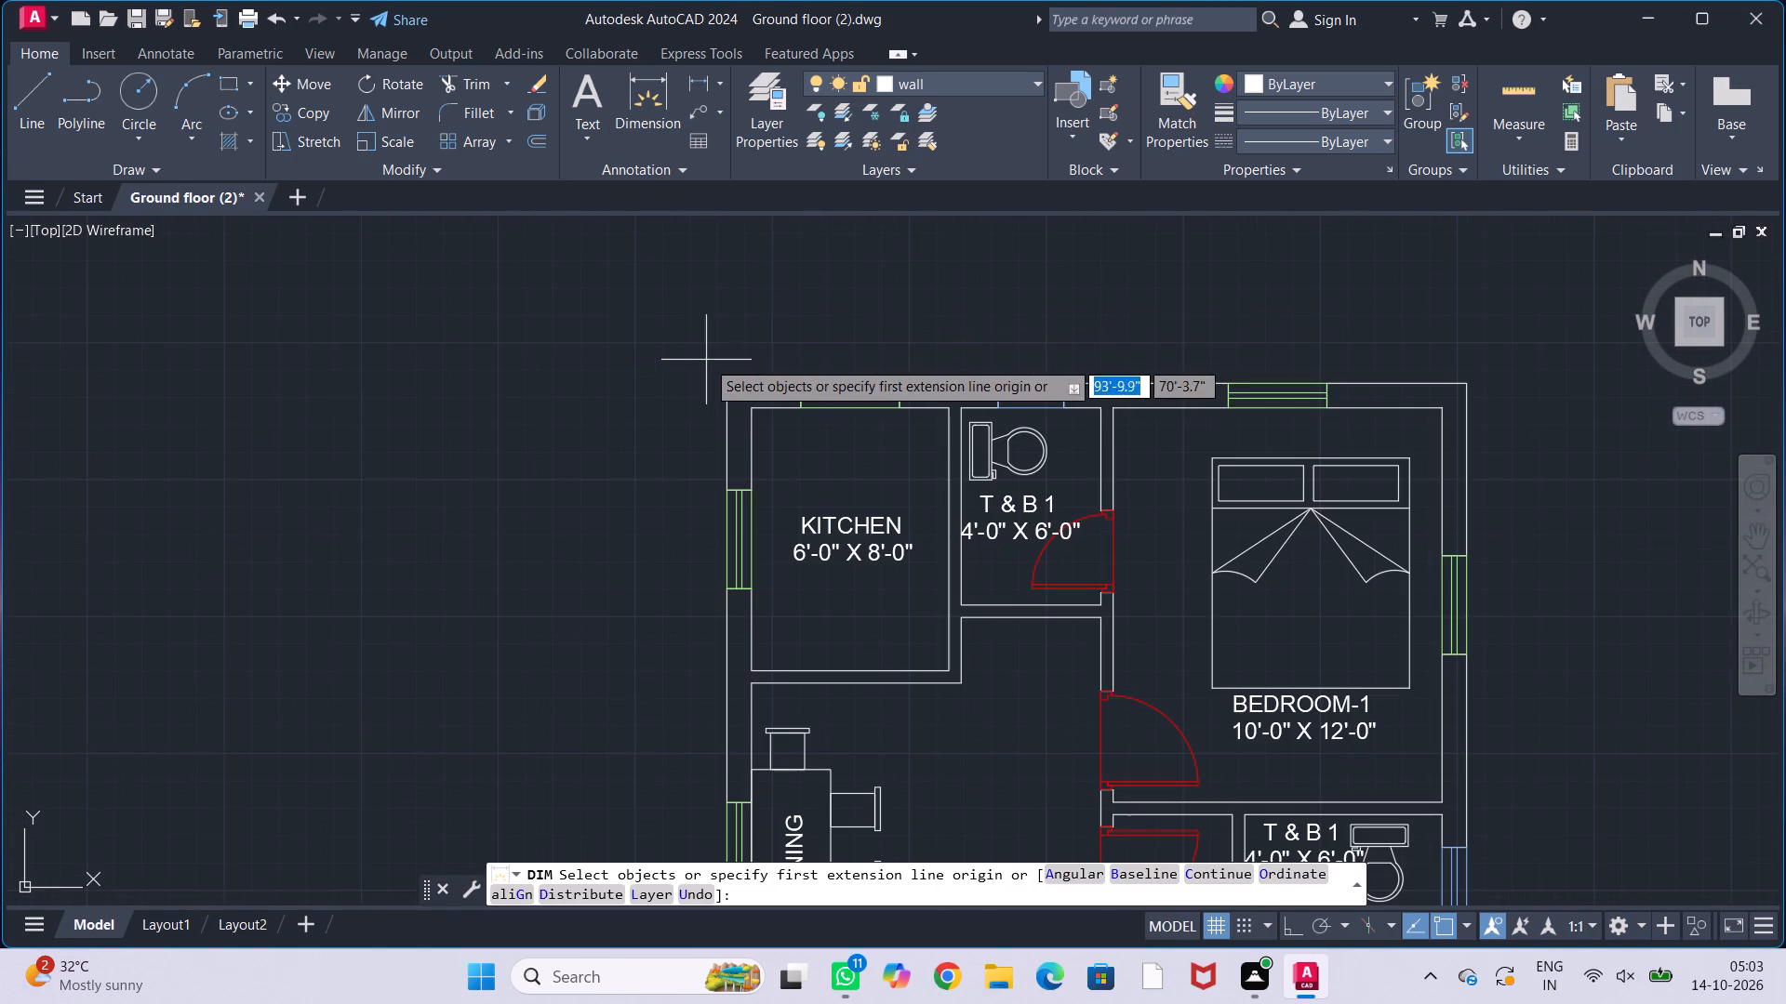
{"action": "left_click", "coordinate": [724, 386]}
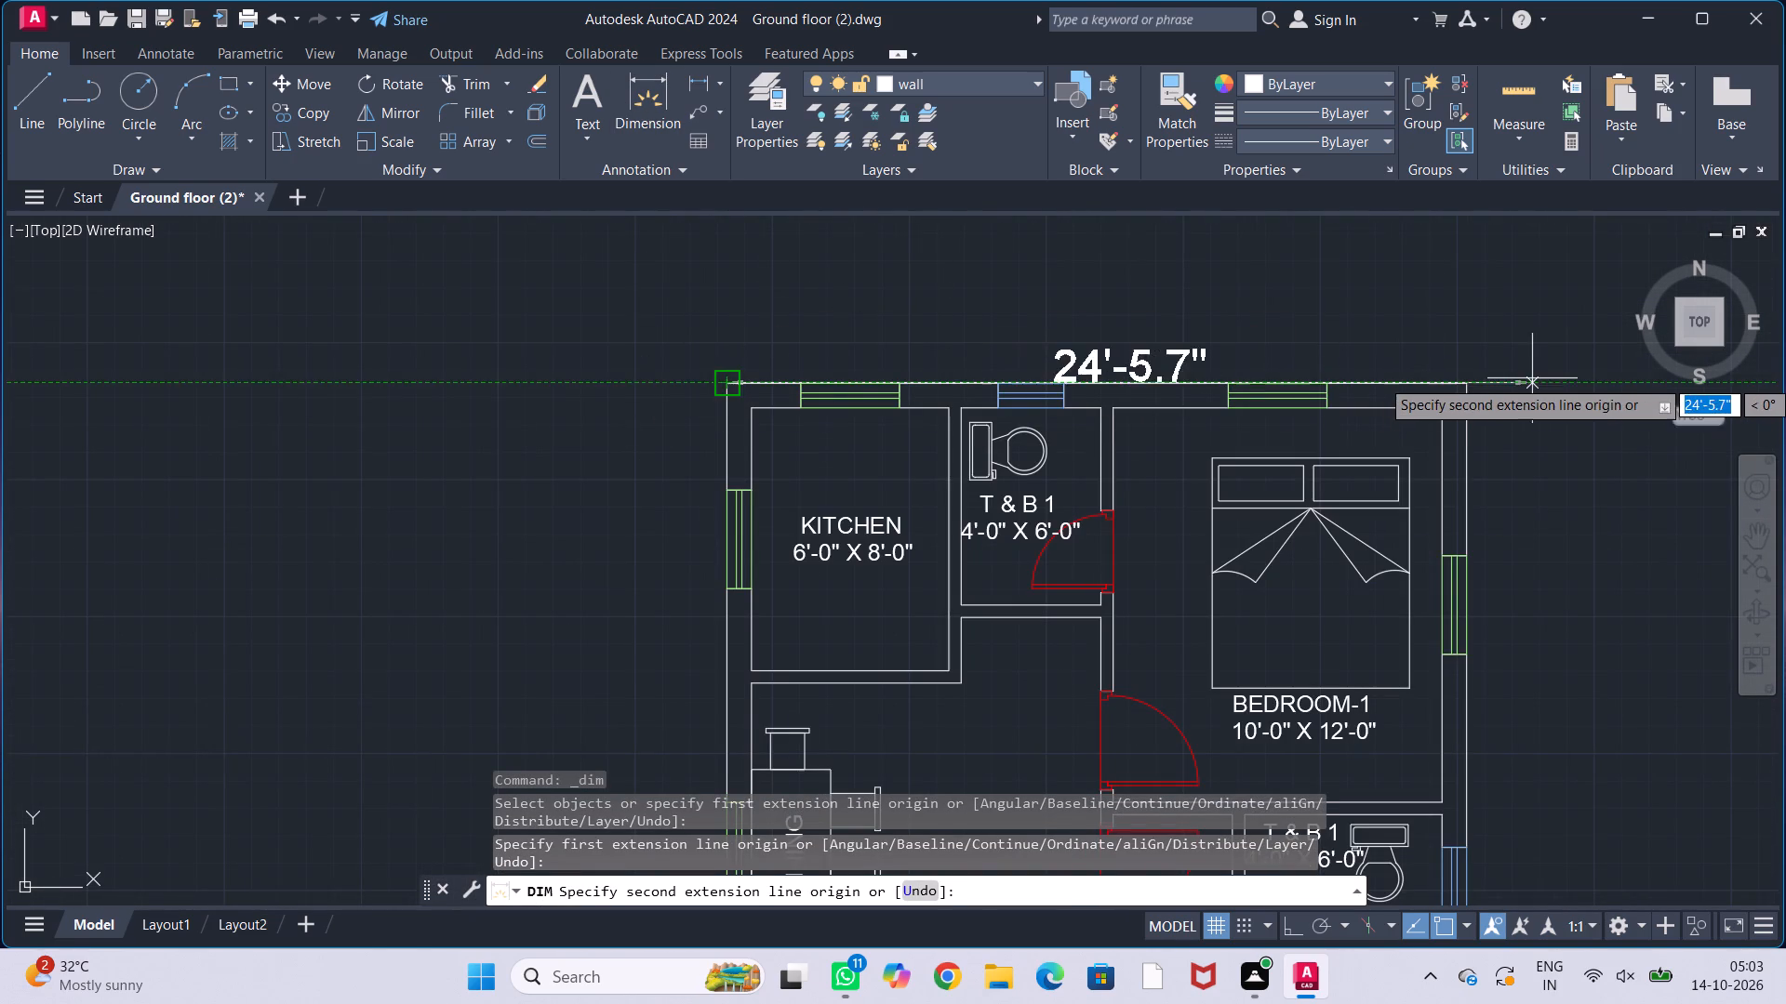
{"action": "left_click", "coordinate": [1459, 383]}
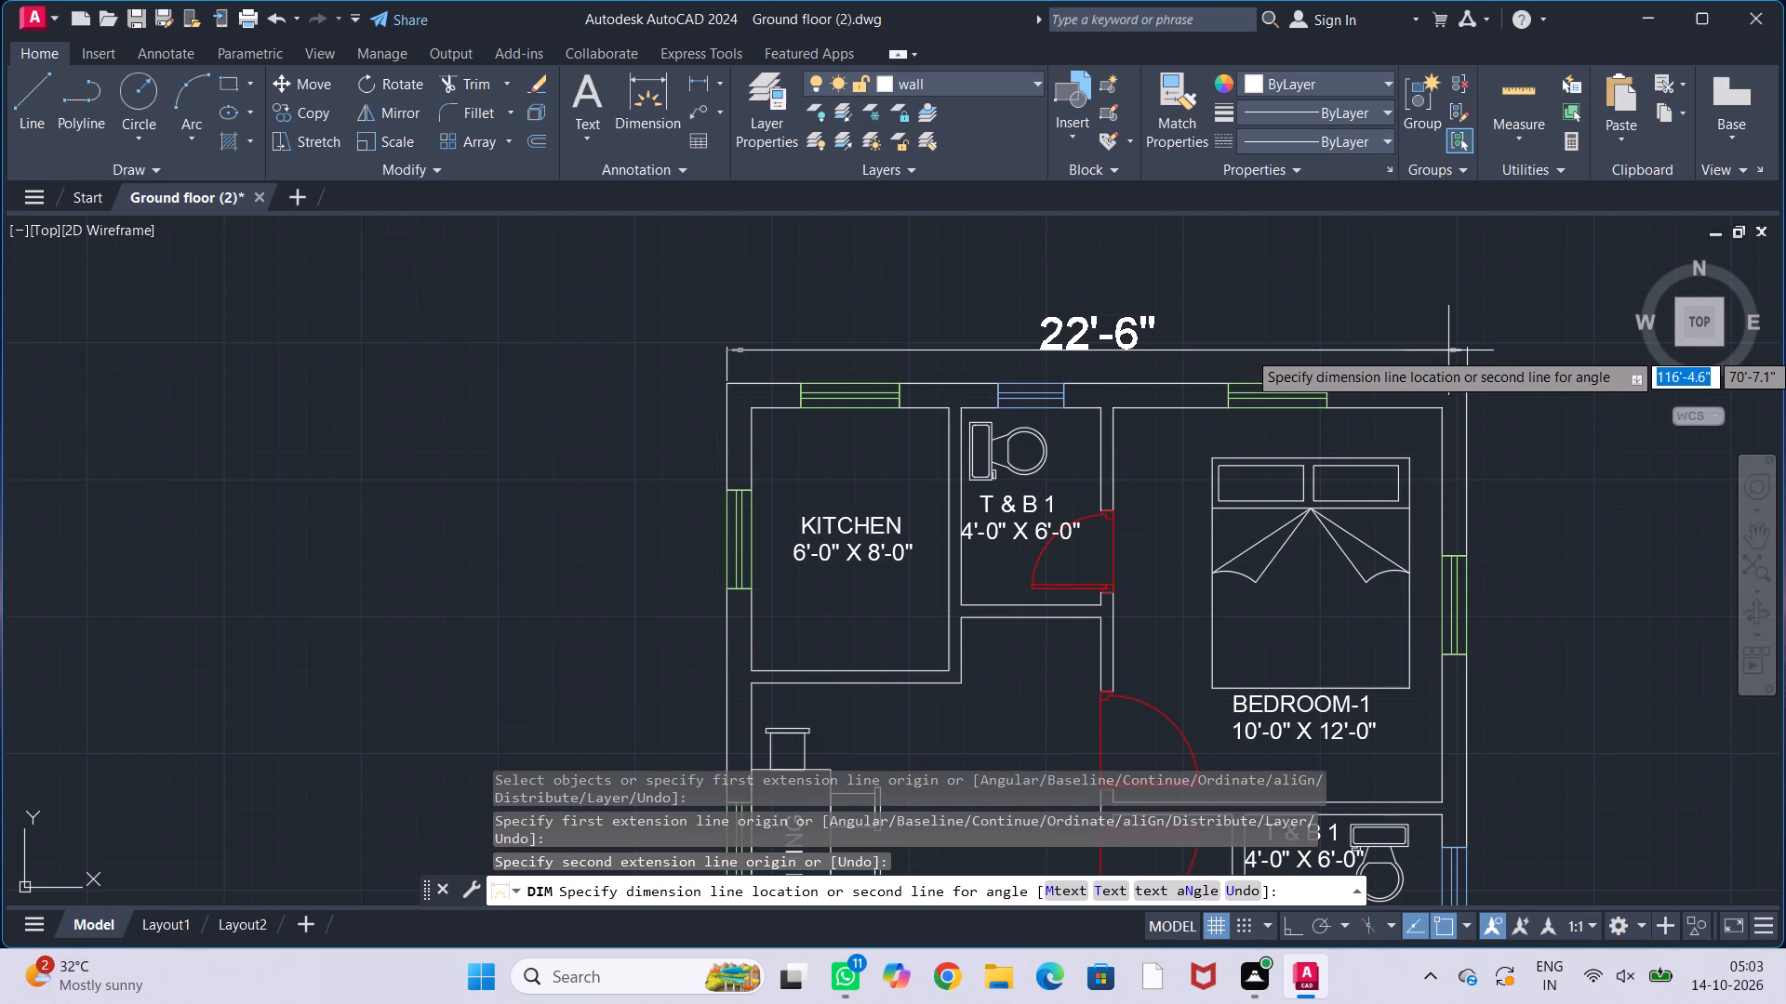
{"action": "left_click", "coordinate": [1448, 350]}
Dimension the plan's overall length between its outer east corners with ortho on, placing the dimension line just outside the east wall.
{"action": "scroll", "coordinate": [1523, 369], "scroll_direction": "down", "scroll_amount": 1}
{"action": "middle_click_drag", "start_coordinate": [1528, 376], "coordinate": [1068, 288]}
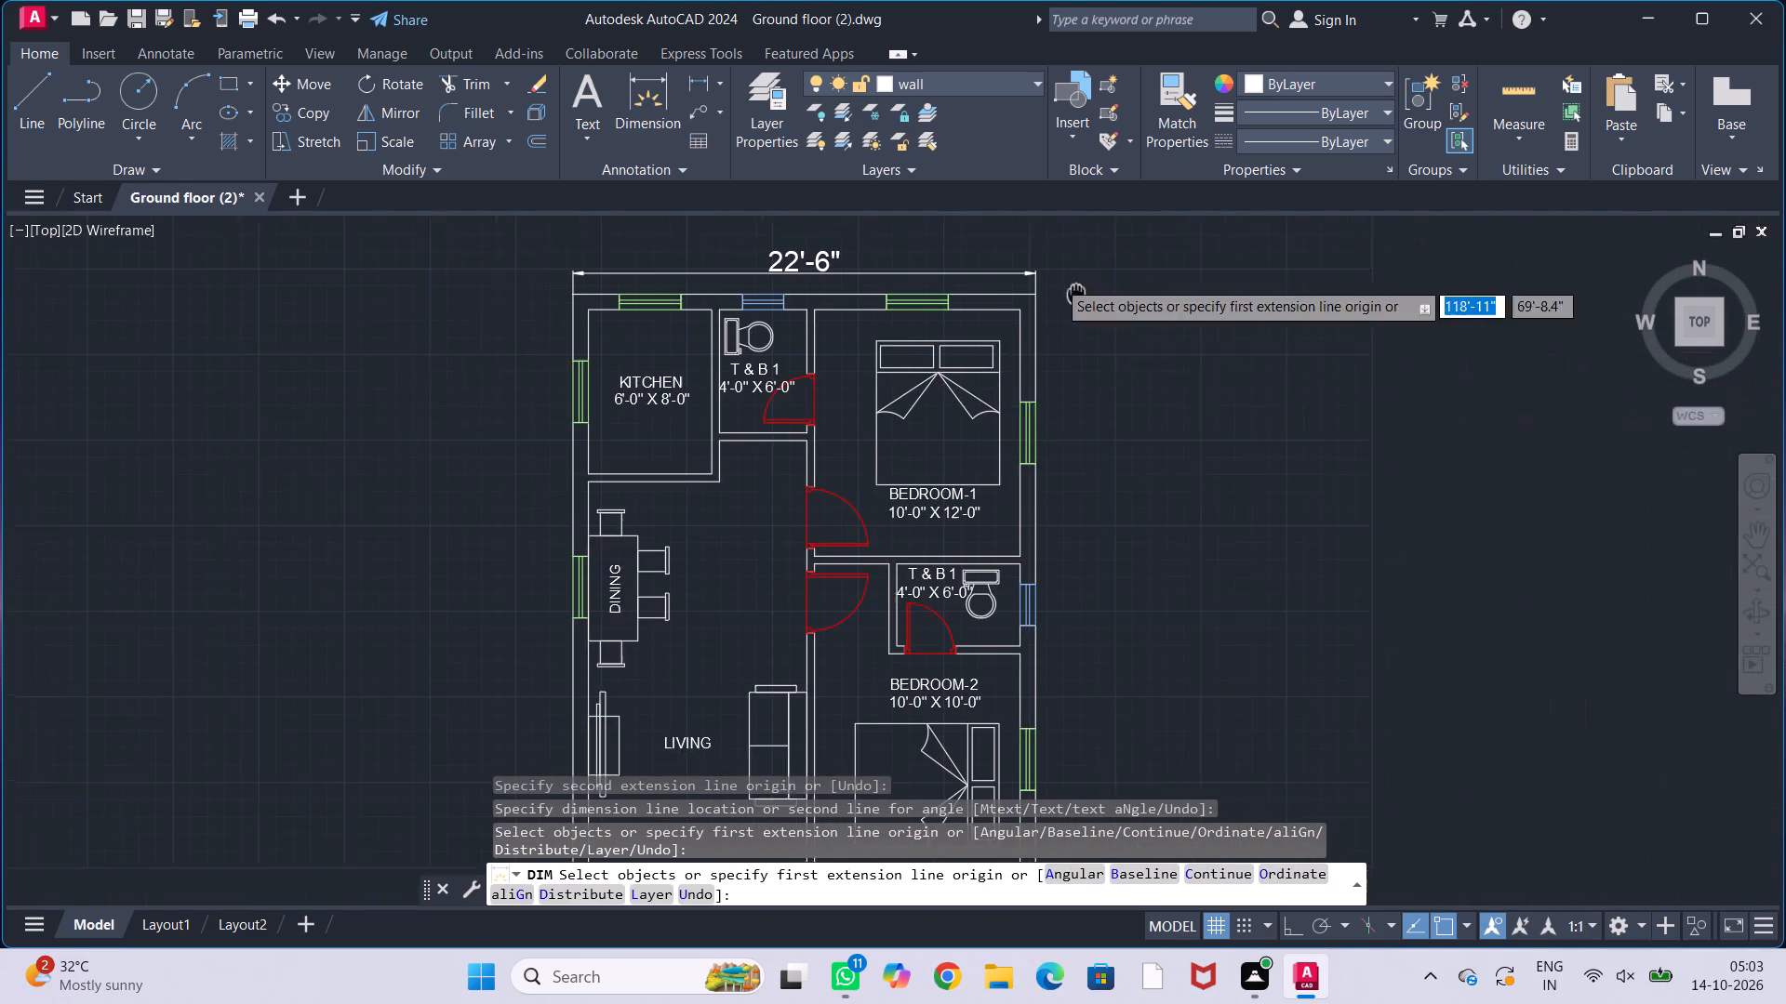
{"action": "middle_click_drag", "start_coordinate": [1114, 370], "coordinate": [1109, 360]}
{"action": "left_click_drag", "start_coordinate": [1020, 280], "coordinate": [1035, 384]}
{"action": "scroll", "coordinate": [1057, 459], "scroll_direction": "down", "scroll_amount": 3}
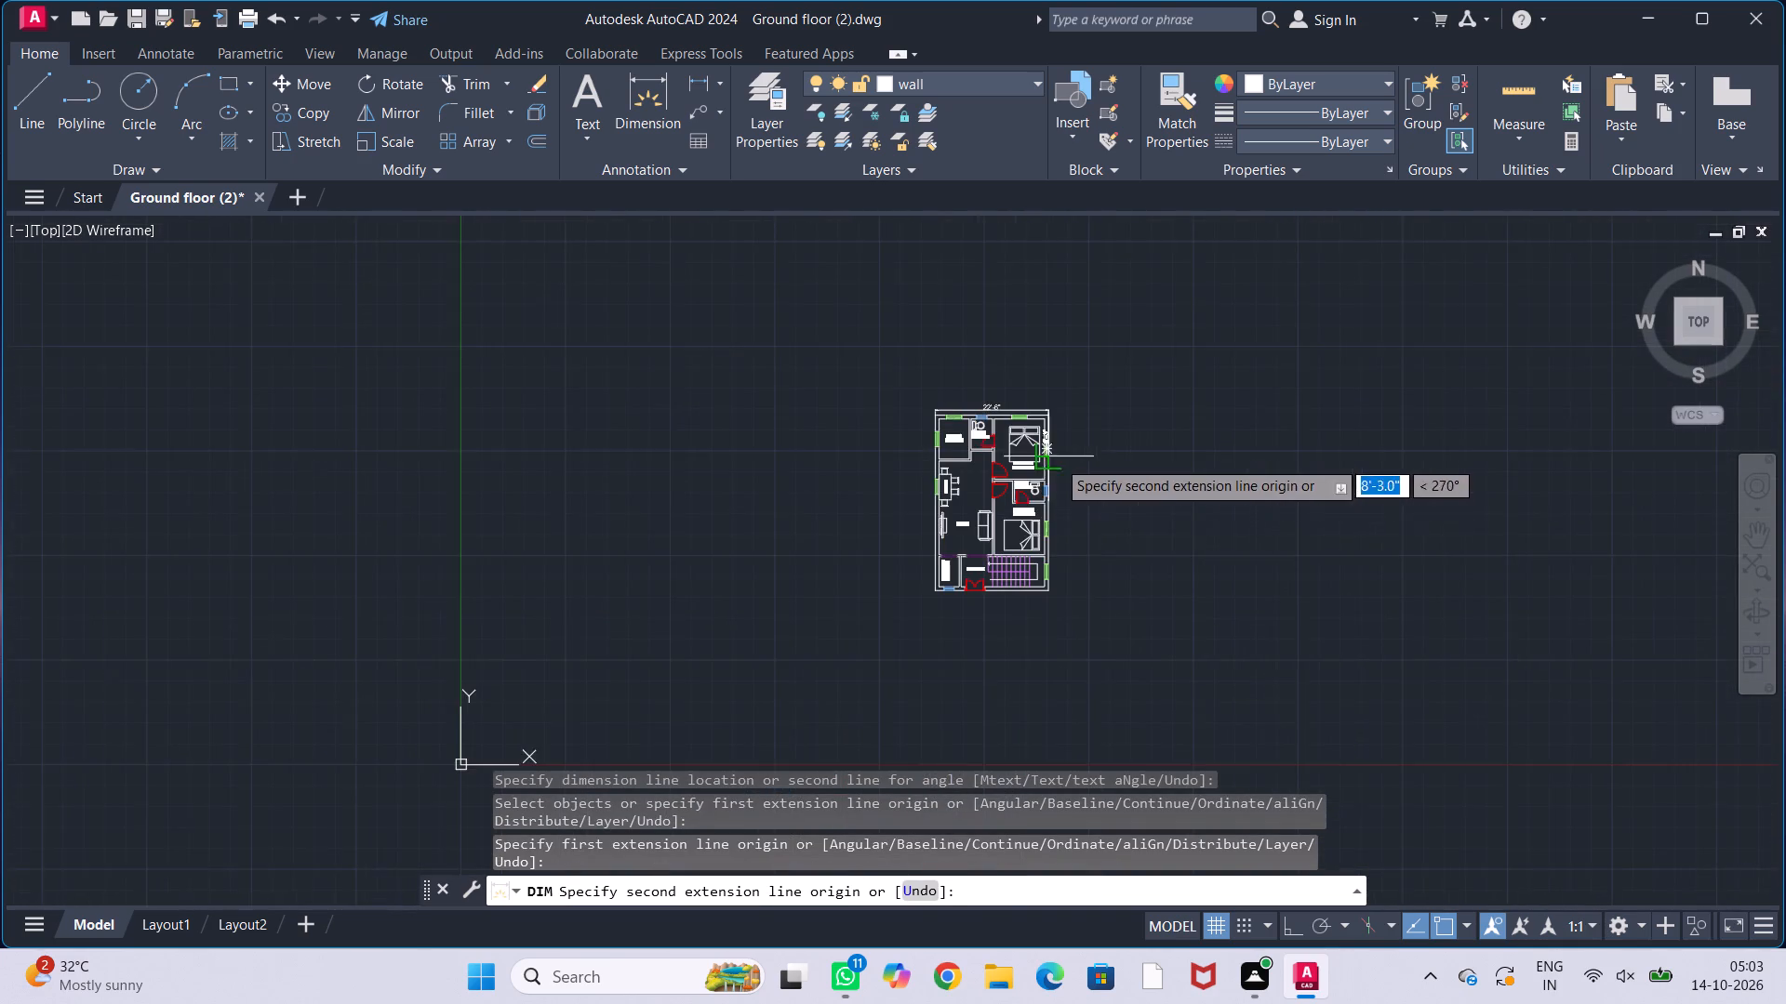
{"action": "middle_click_drag", "start_coordinate": [1054, 505], "coordinate": [1017, 408]}
{"action": "scroll", "coordinate": [999, 506], "scroll_direction": "up", "scroll_amount": 2}
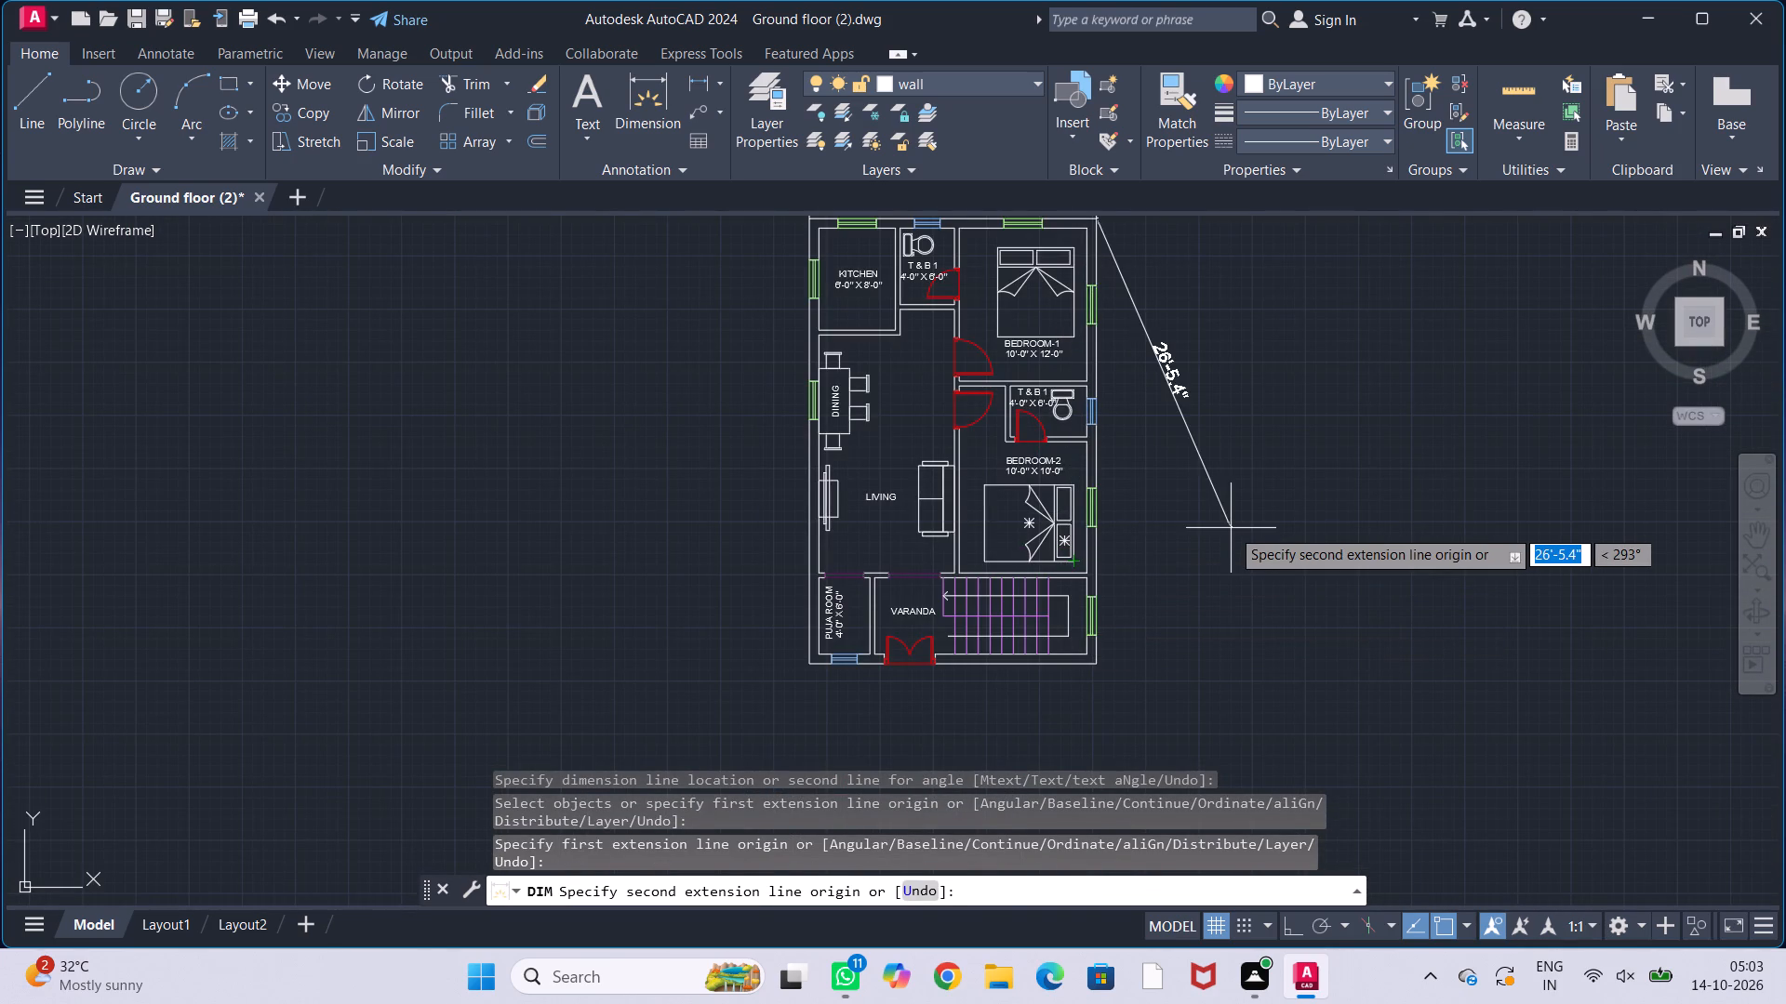
{"action": "key", "text": "F8"}
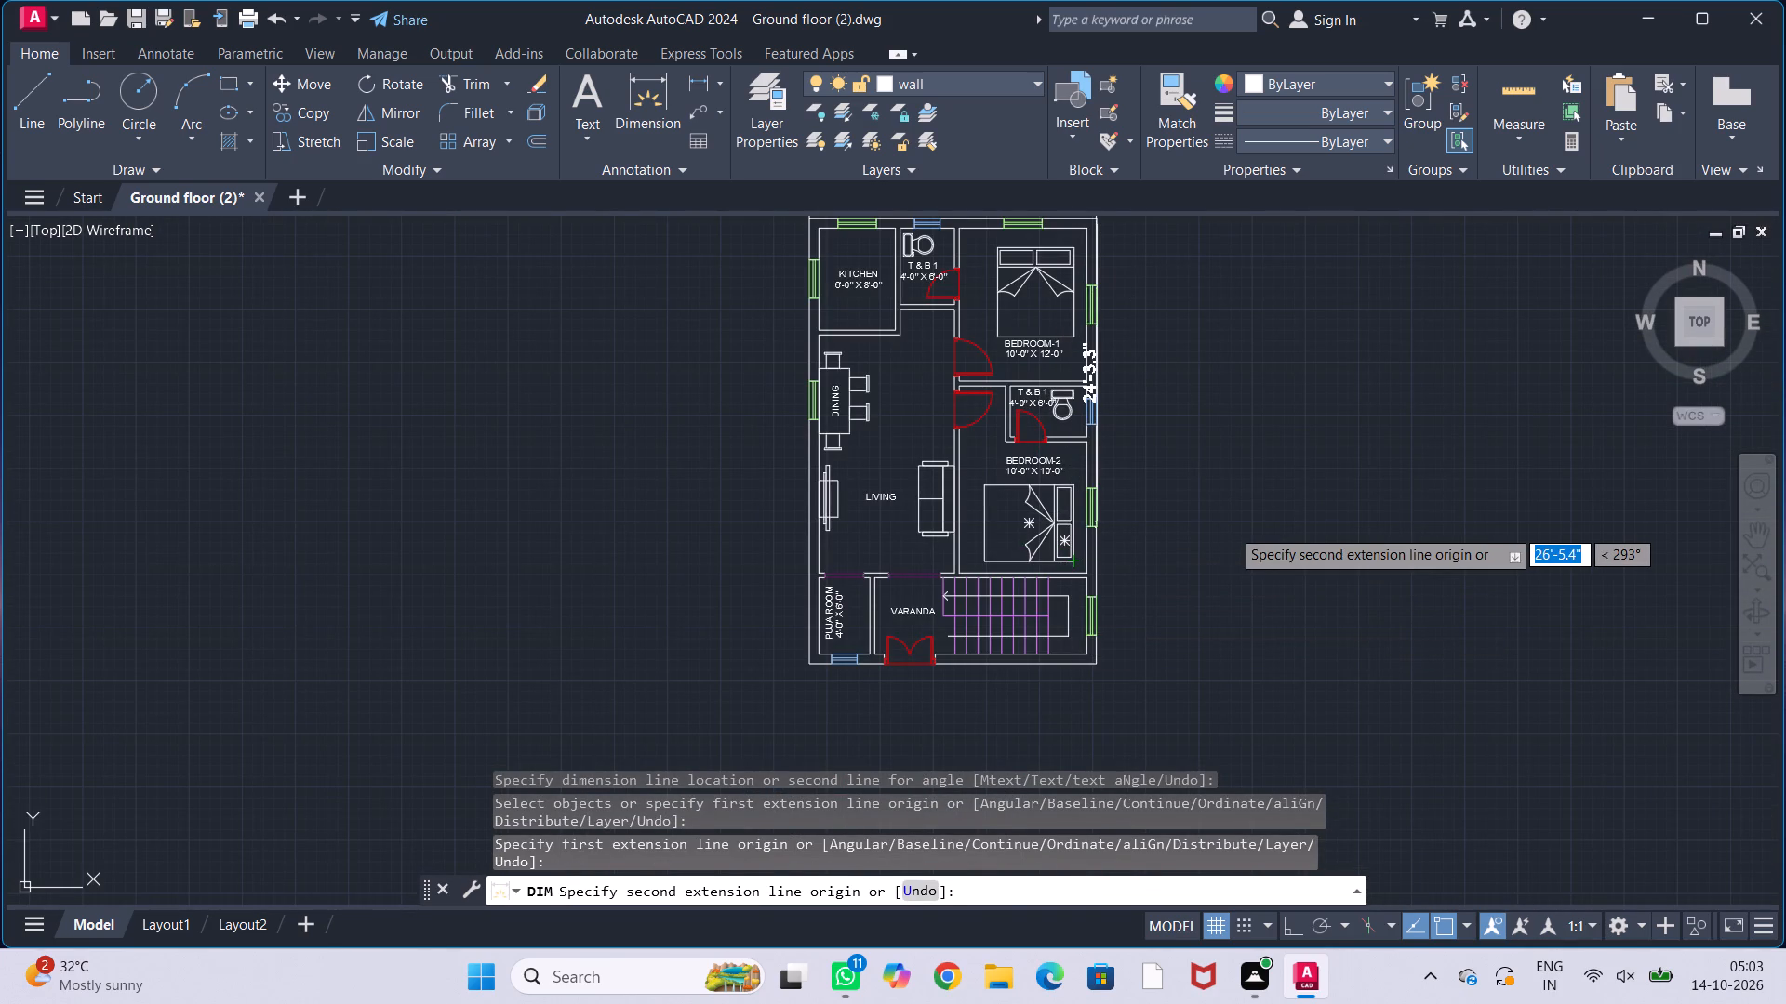
{"action": "scroll", "coordinate": [1130, 704], "scroll_direction": "up", "scroll_amount": 2}
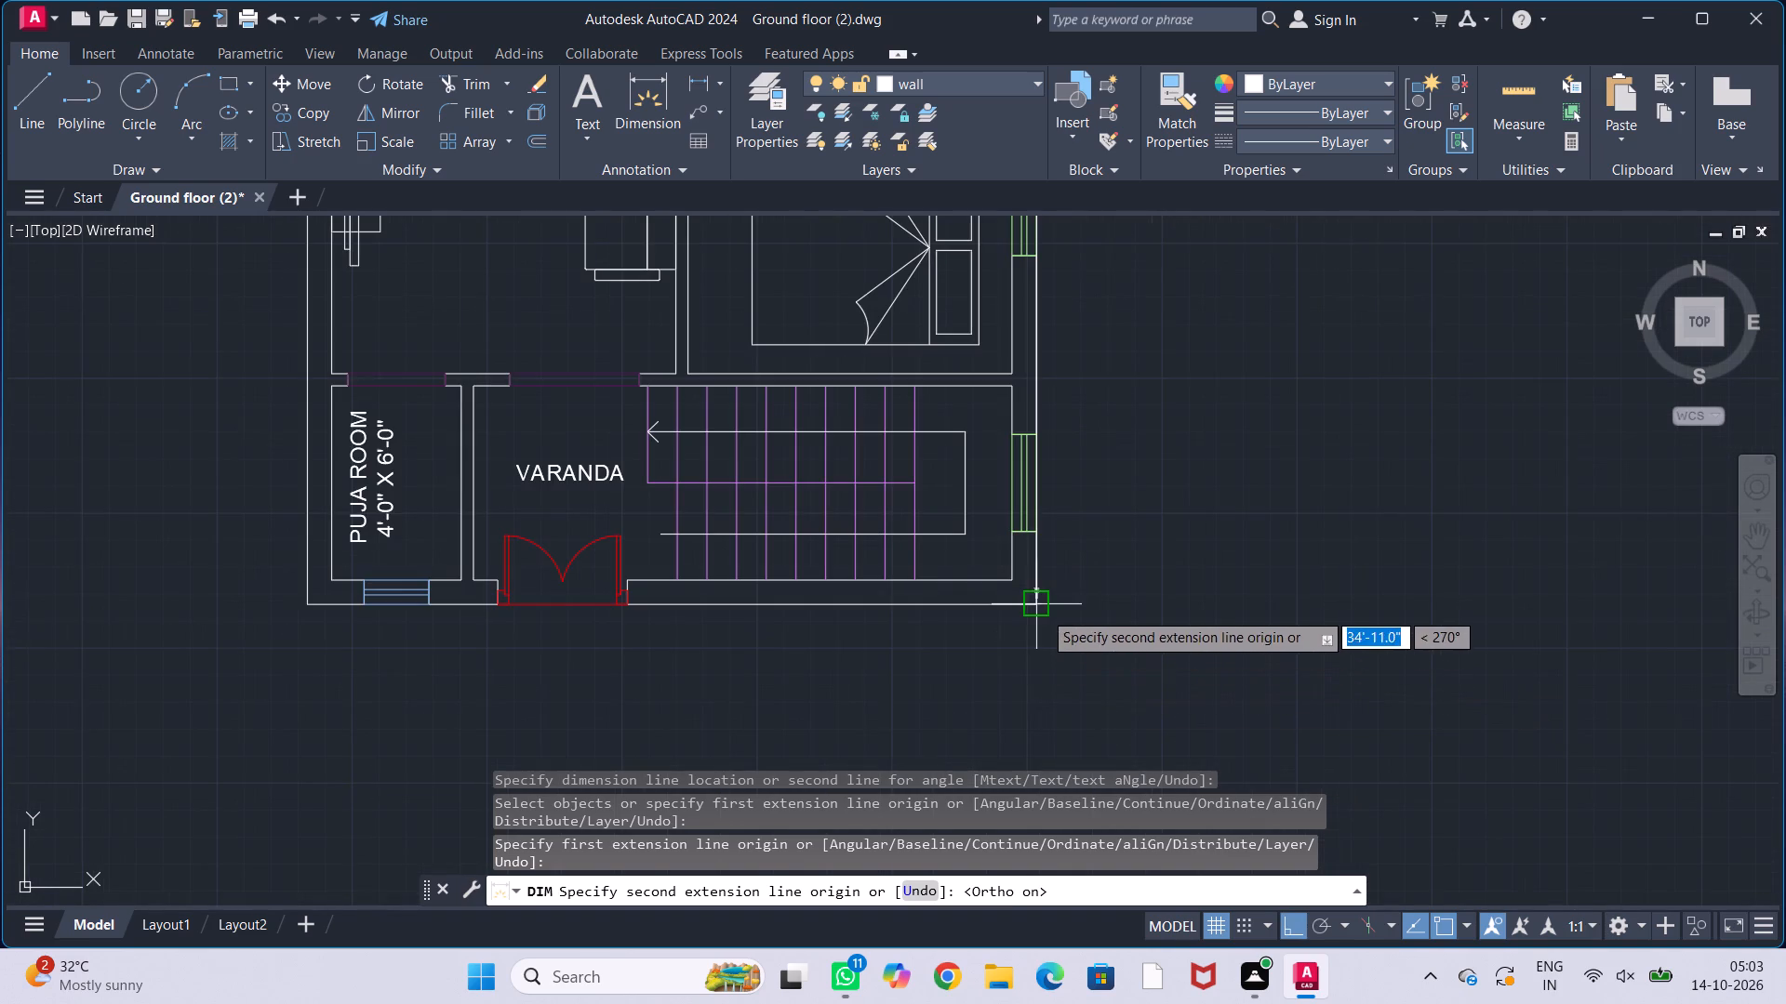
{"action": "left_click", "coordinate": [1043, 611]}
{"action": "scroll", "coordinate": [1160, 676], "scroll_direction": "down", "scroll_amount": 1}
{"action": "middle_click_drag", "start_coordinate": [1144, 586], "coordinate": [1147, 710]}
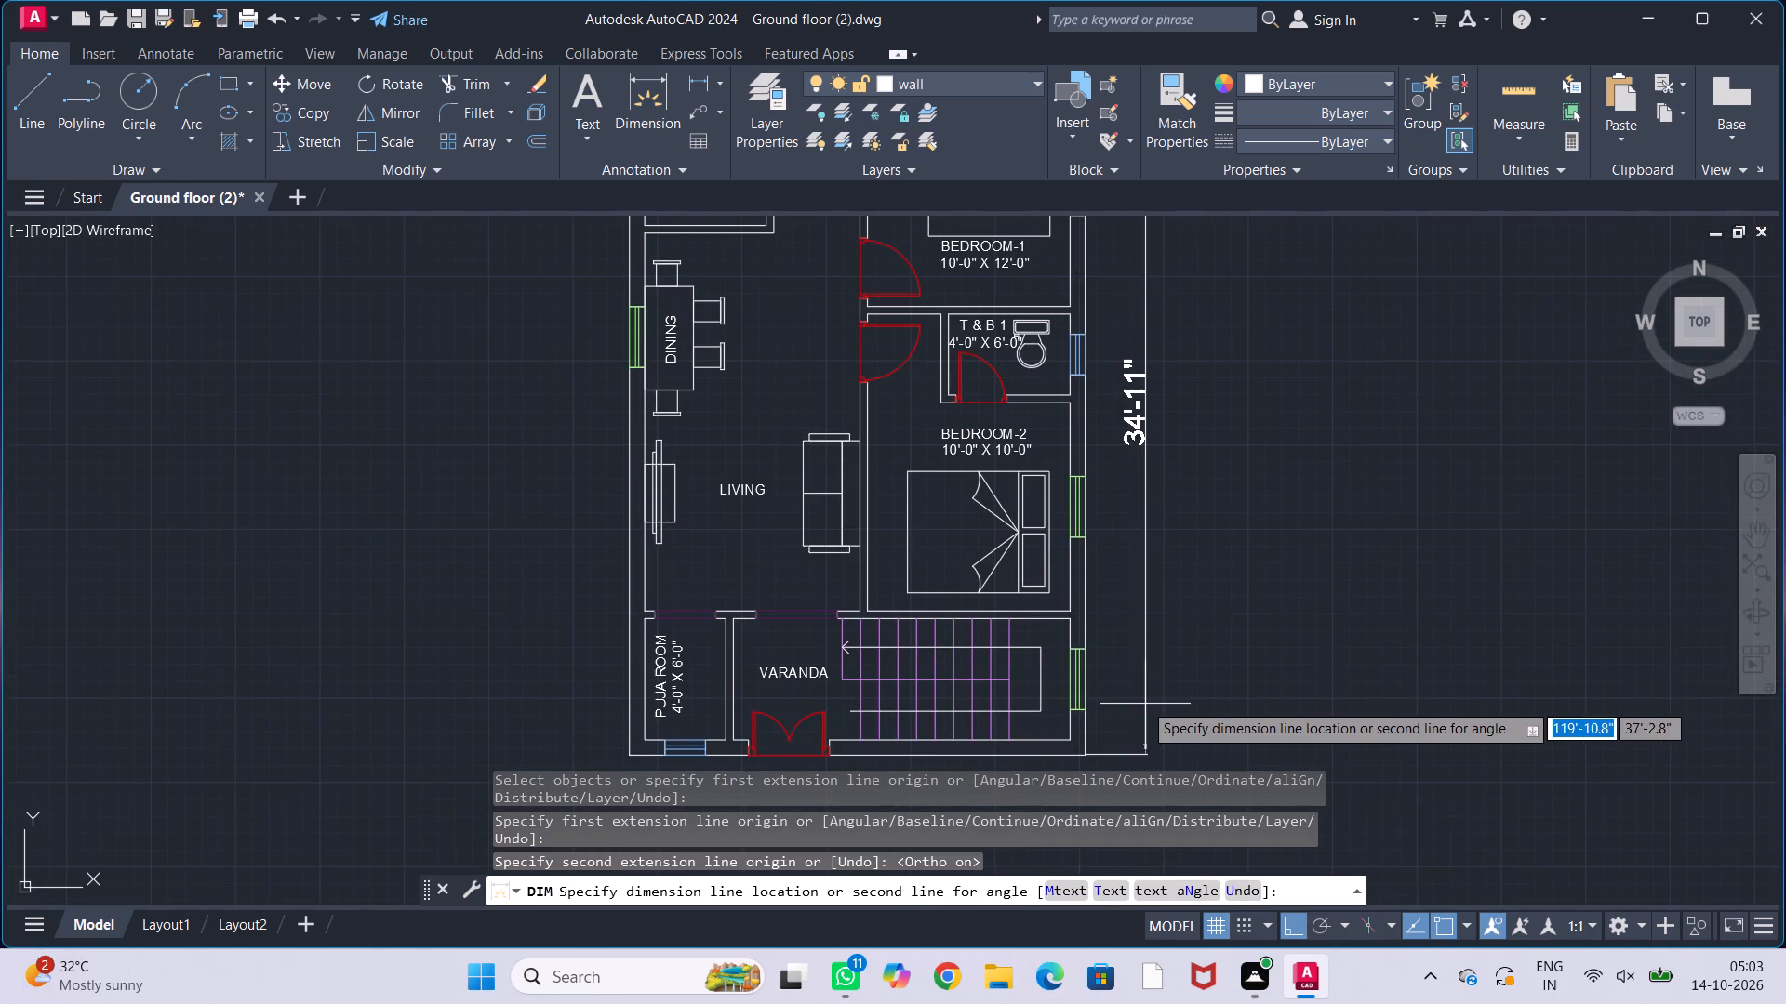
{"action": "scroll", "coordinate": [1124, 688], "scroll_direction": "down", "scroll_amount": 1}
{"action": "left_click", "coordinate": [1122, 688]}
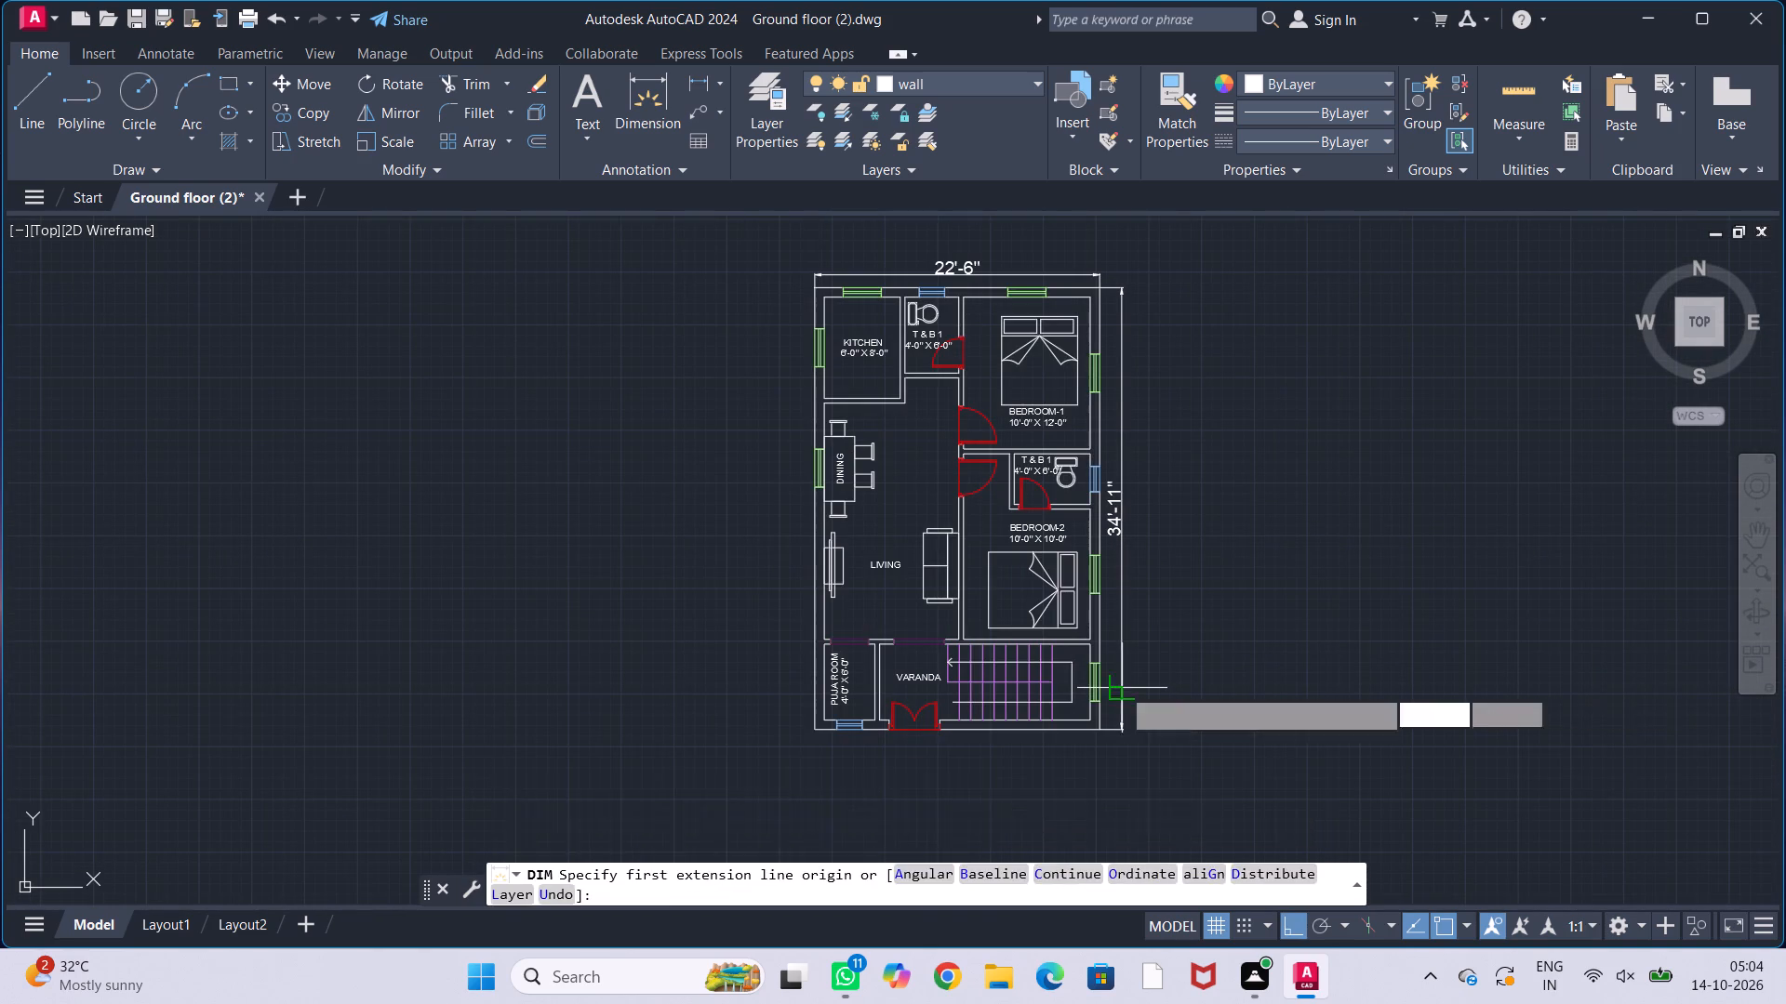
{"action": "key", "text": "Escape"}
{"action": "key", "text": "Escape"}
{"action": "key", "text": "Escape"}
{"action": "key", "text": "Escape"}
{"action": "key", "text": "Escape"}
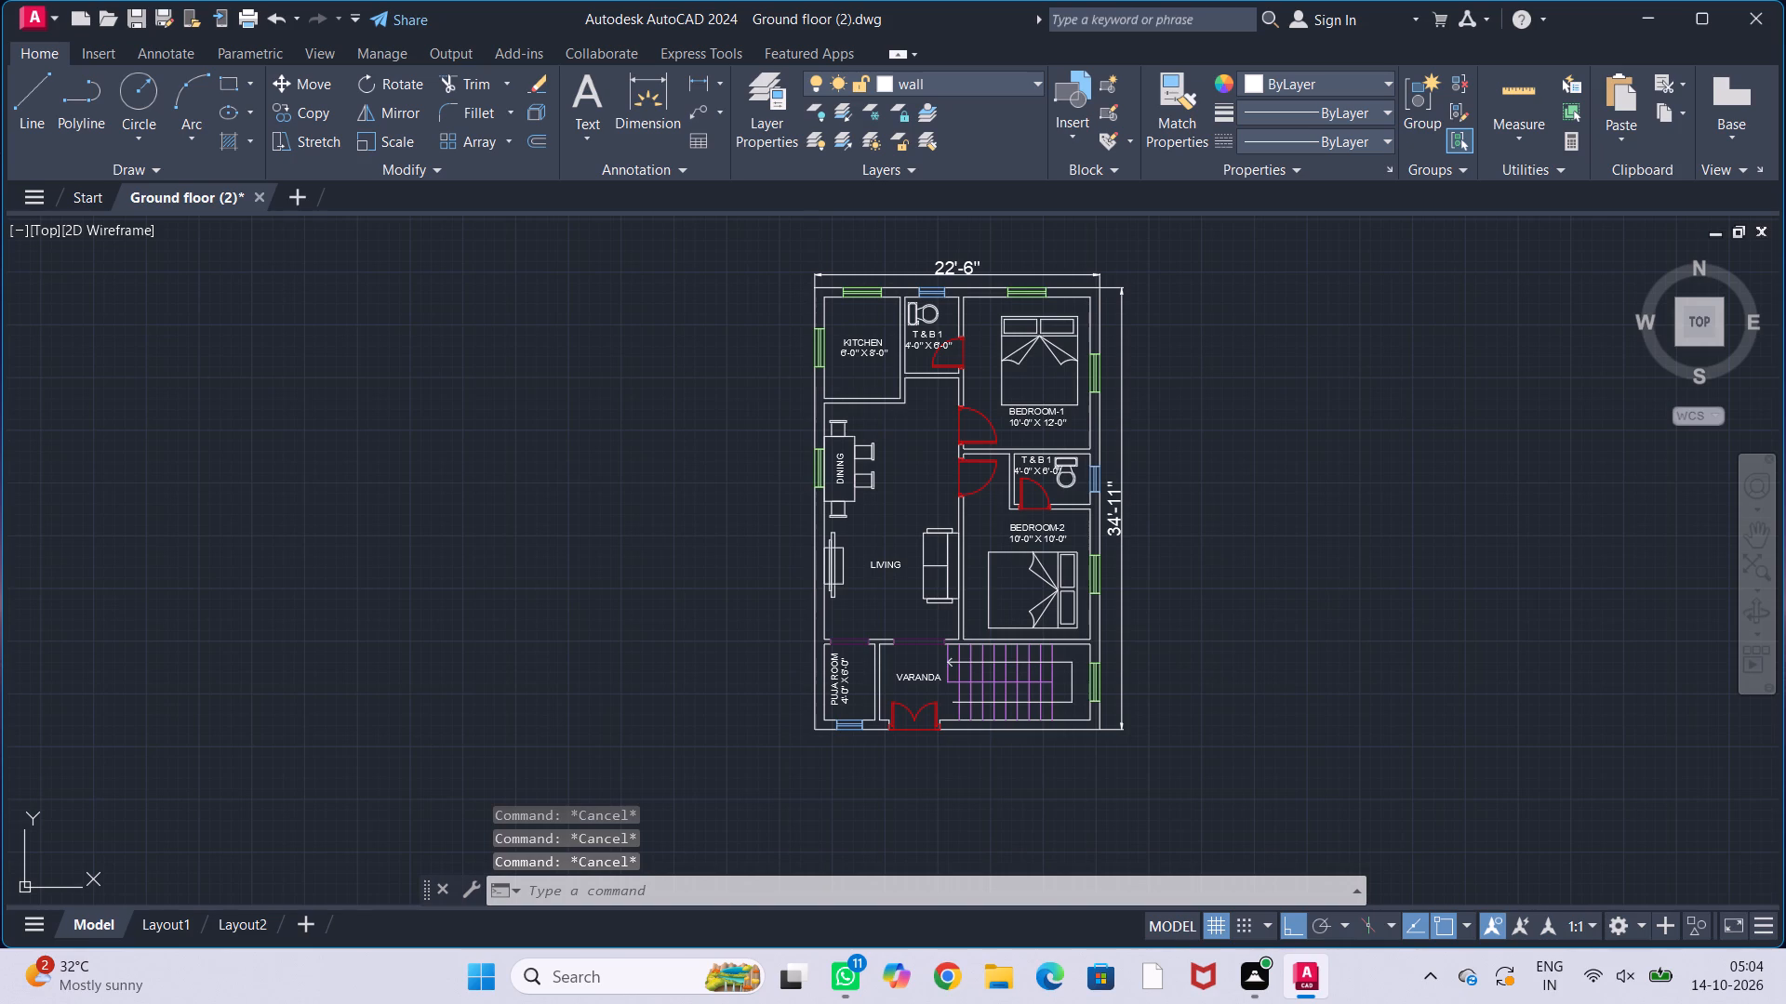
Save the drawing with its overall dimensions.
{"action": "middle_click_drag", "start_coordinate": [1201, 660], "coordinate": [1151, 698]}
{"action": "middle_click_drag", "start_coordinate": [1151, 698], "coordinate": [1148, 680]}
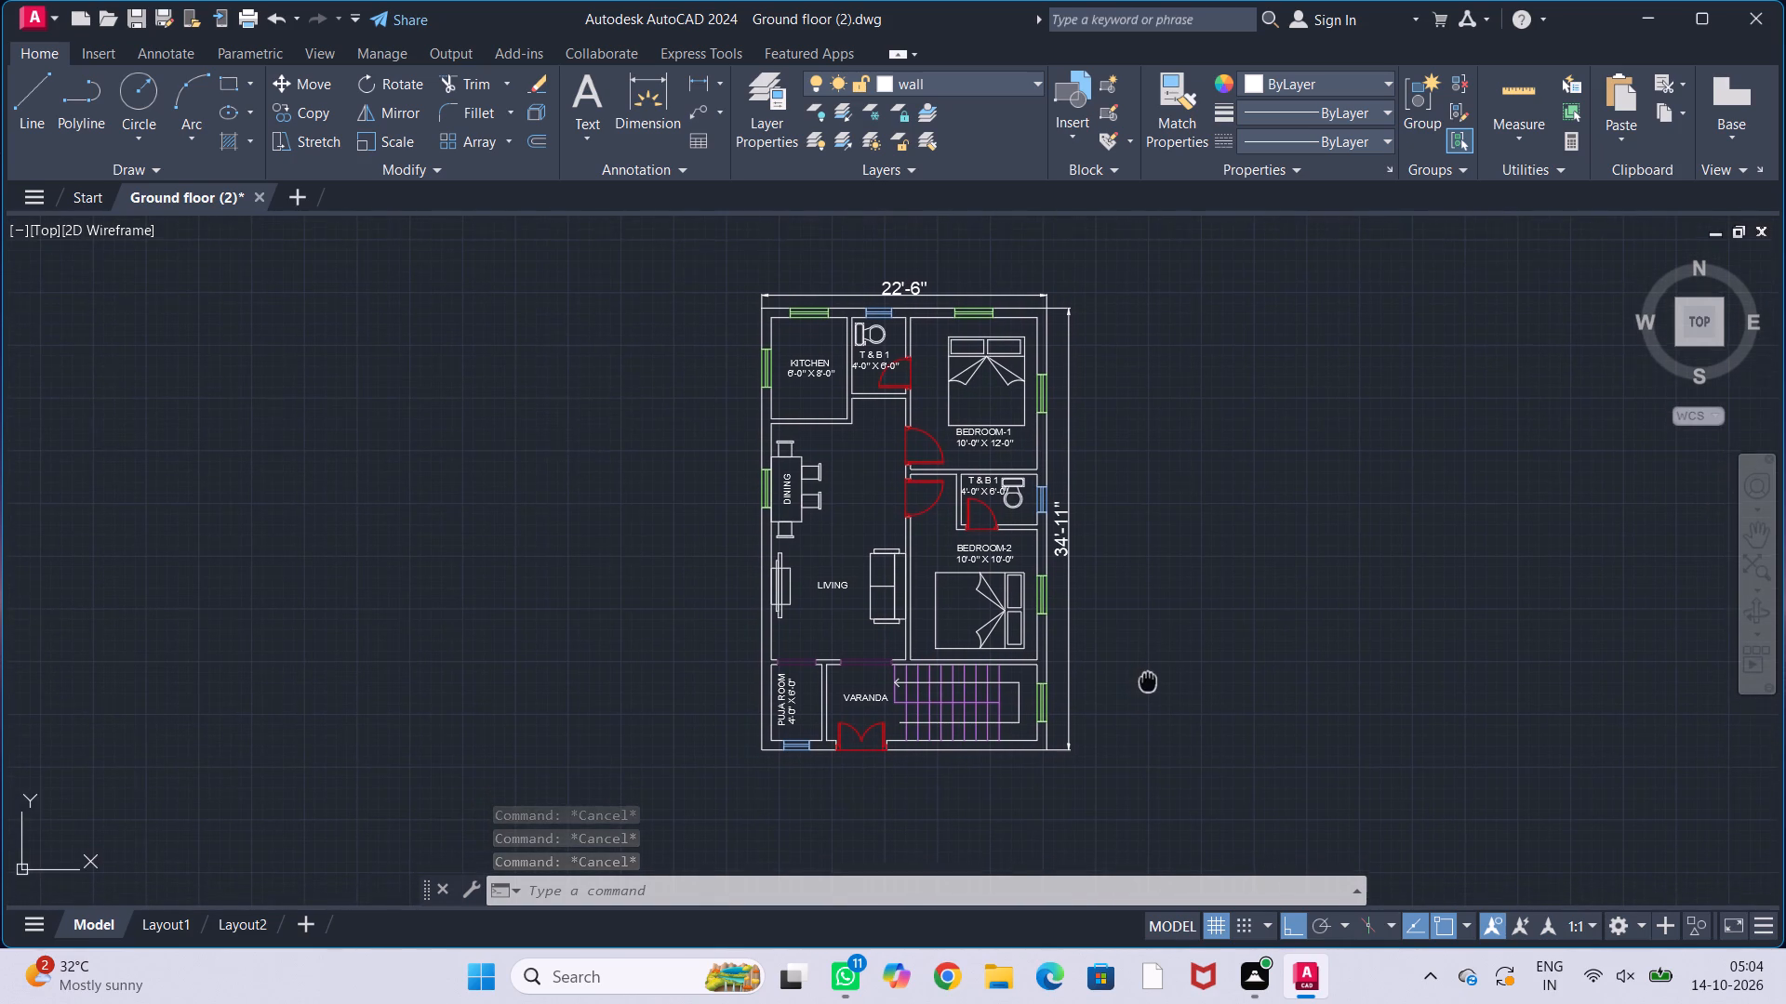
{"action": "middle_click_drag", "start_coordinate": [1148, 680], "coordinate": [1148, 679]}
{"action": "key", "text": "ctrl+s"}
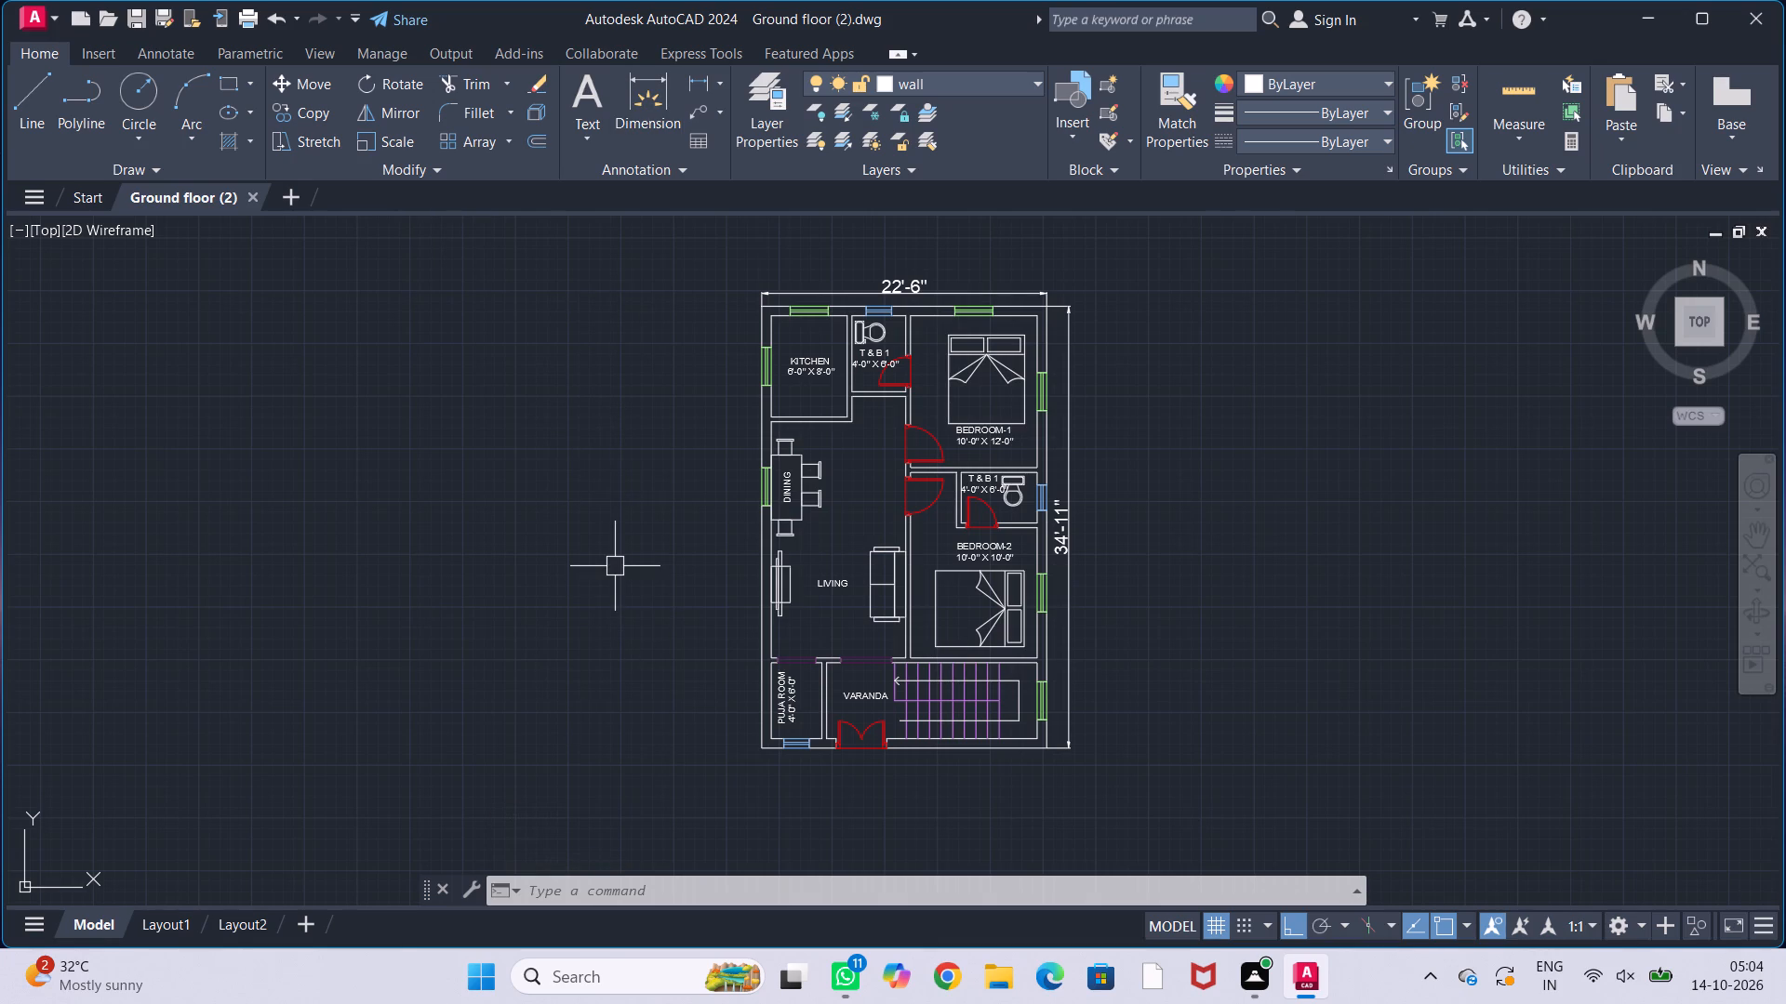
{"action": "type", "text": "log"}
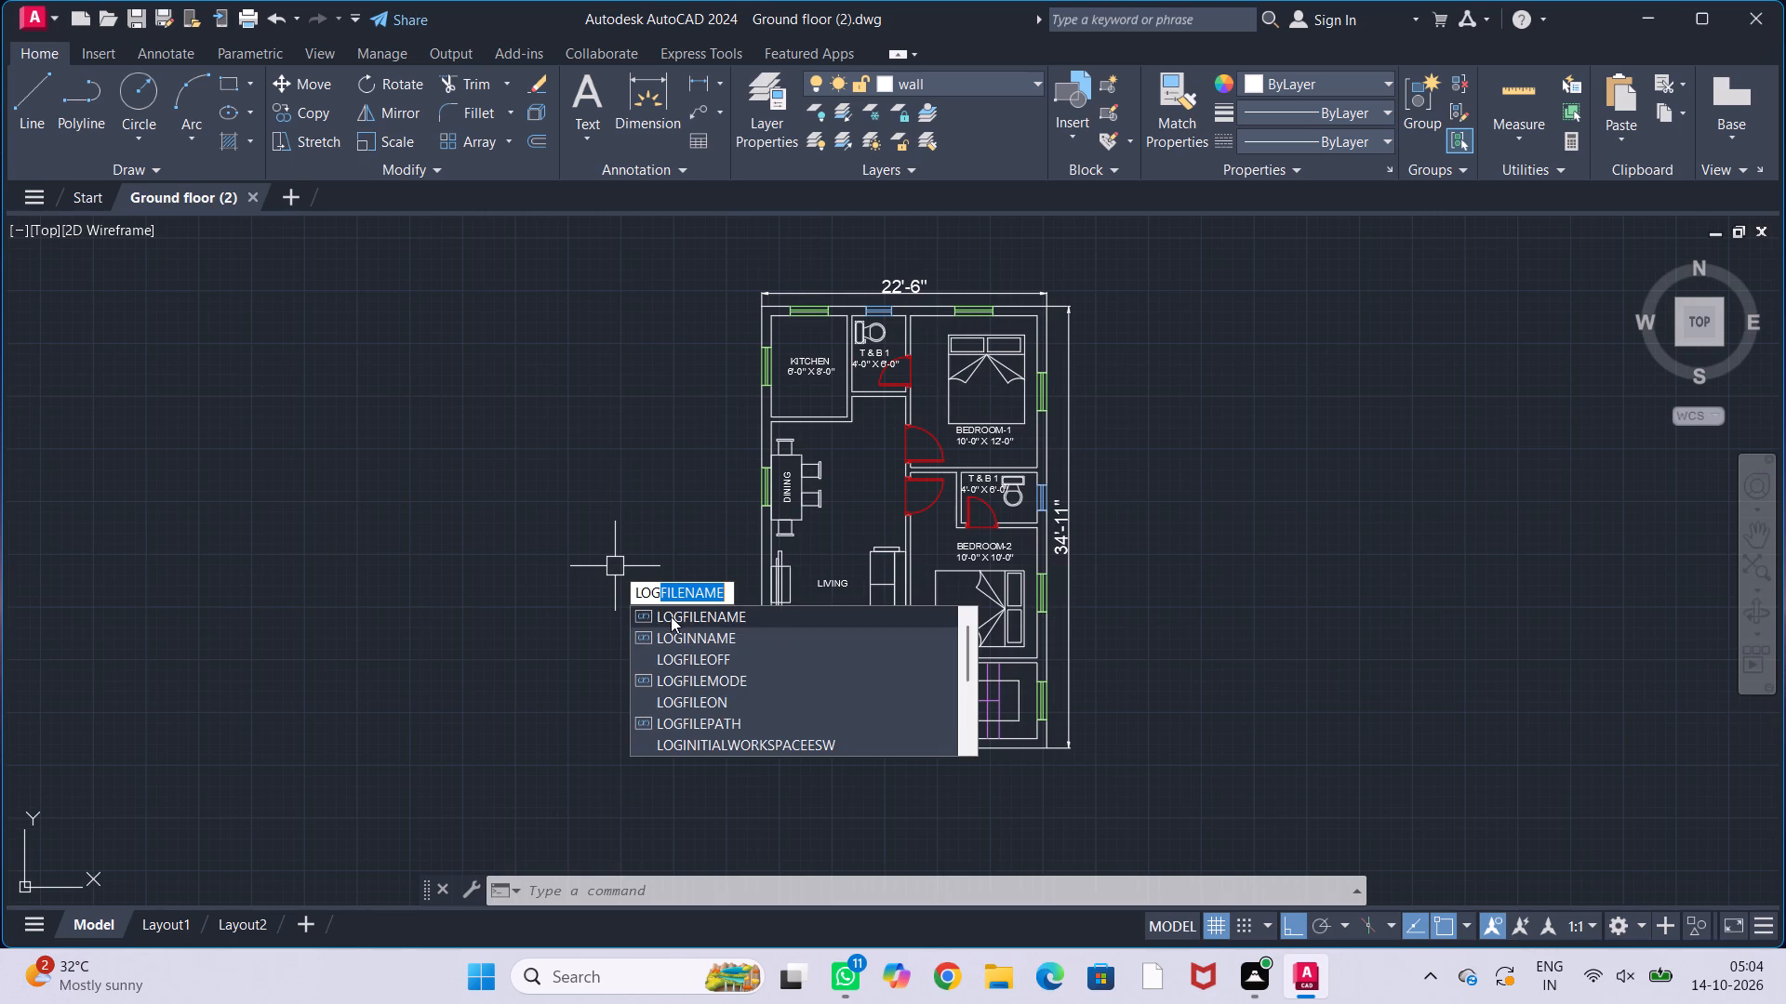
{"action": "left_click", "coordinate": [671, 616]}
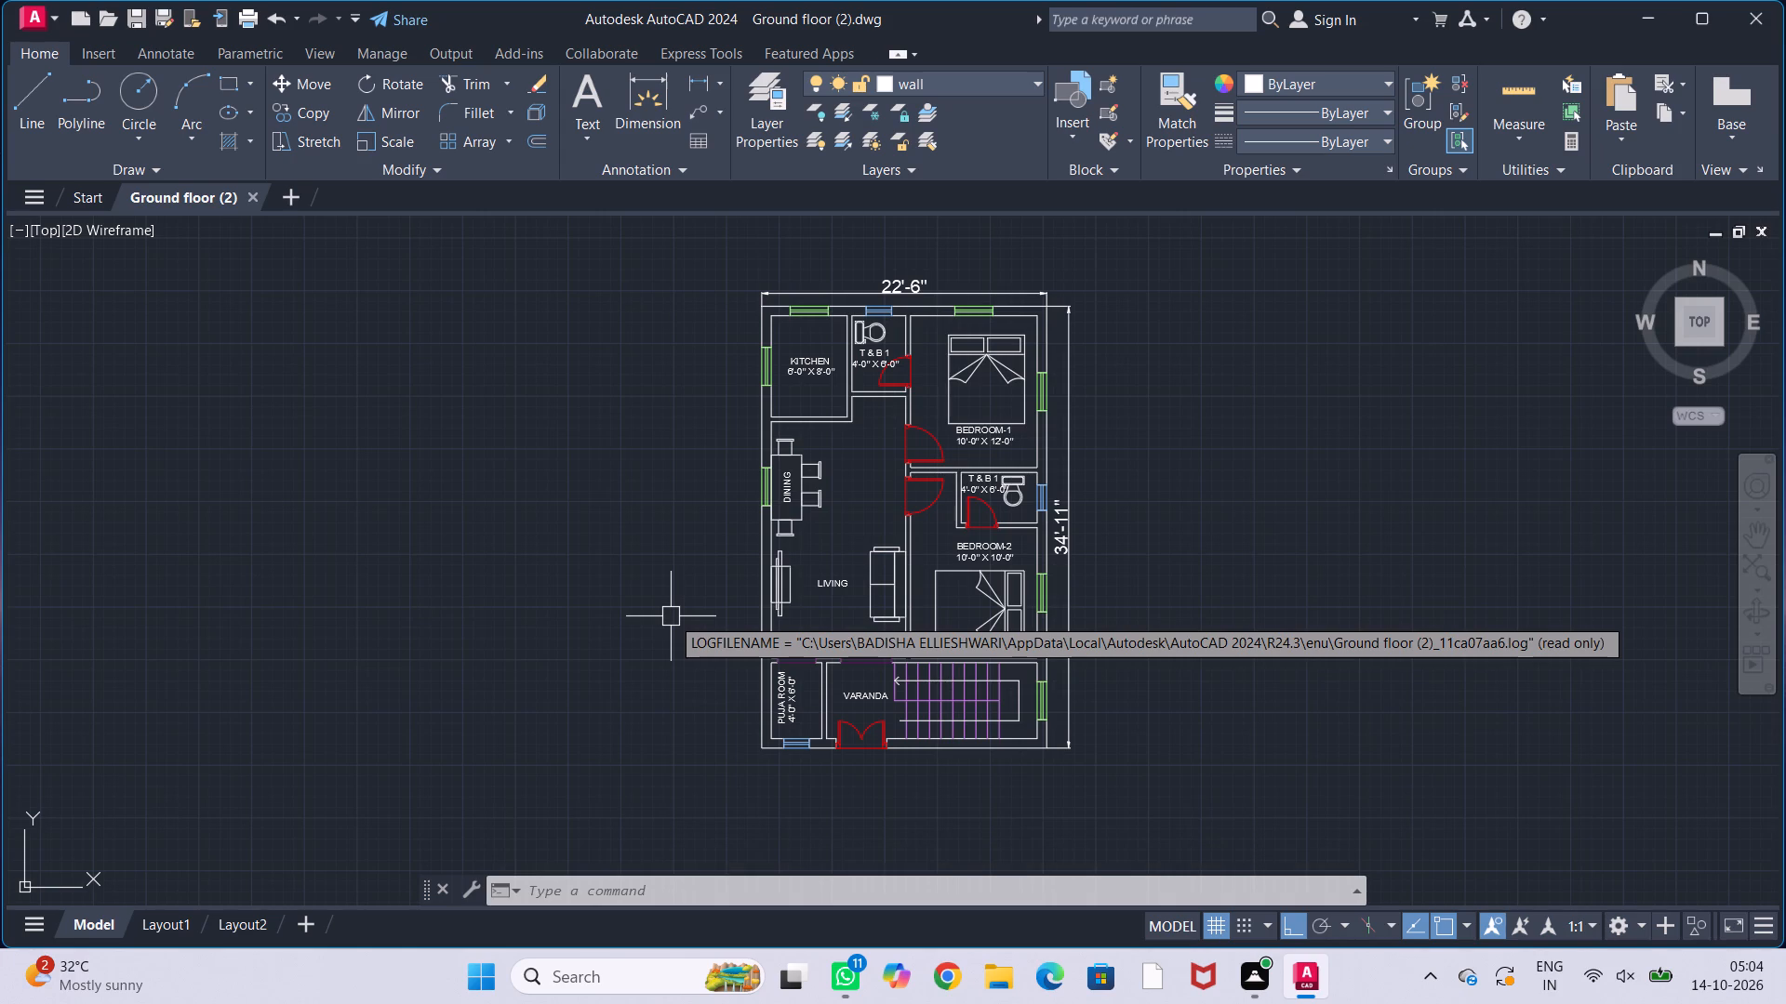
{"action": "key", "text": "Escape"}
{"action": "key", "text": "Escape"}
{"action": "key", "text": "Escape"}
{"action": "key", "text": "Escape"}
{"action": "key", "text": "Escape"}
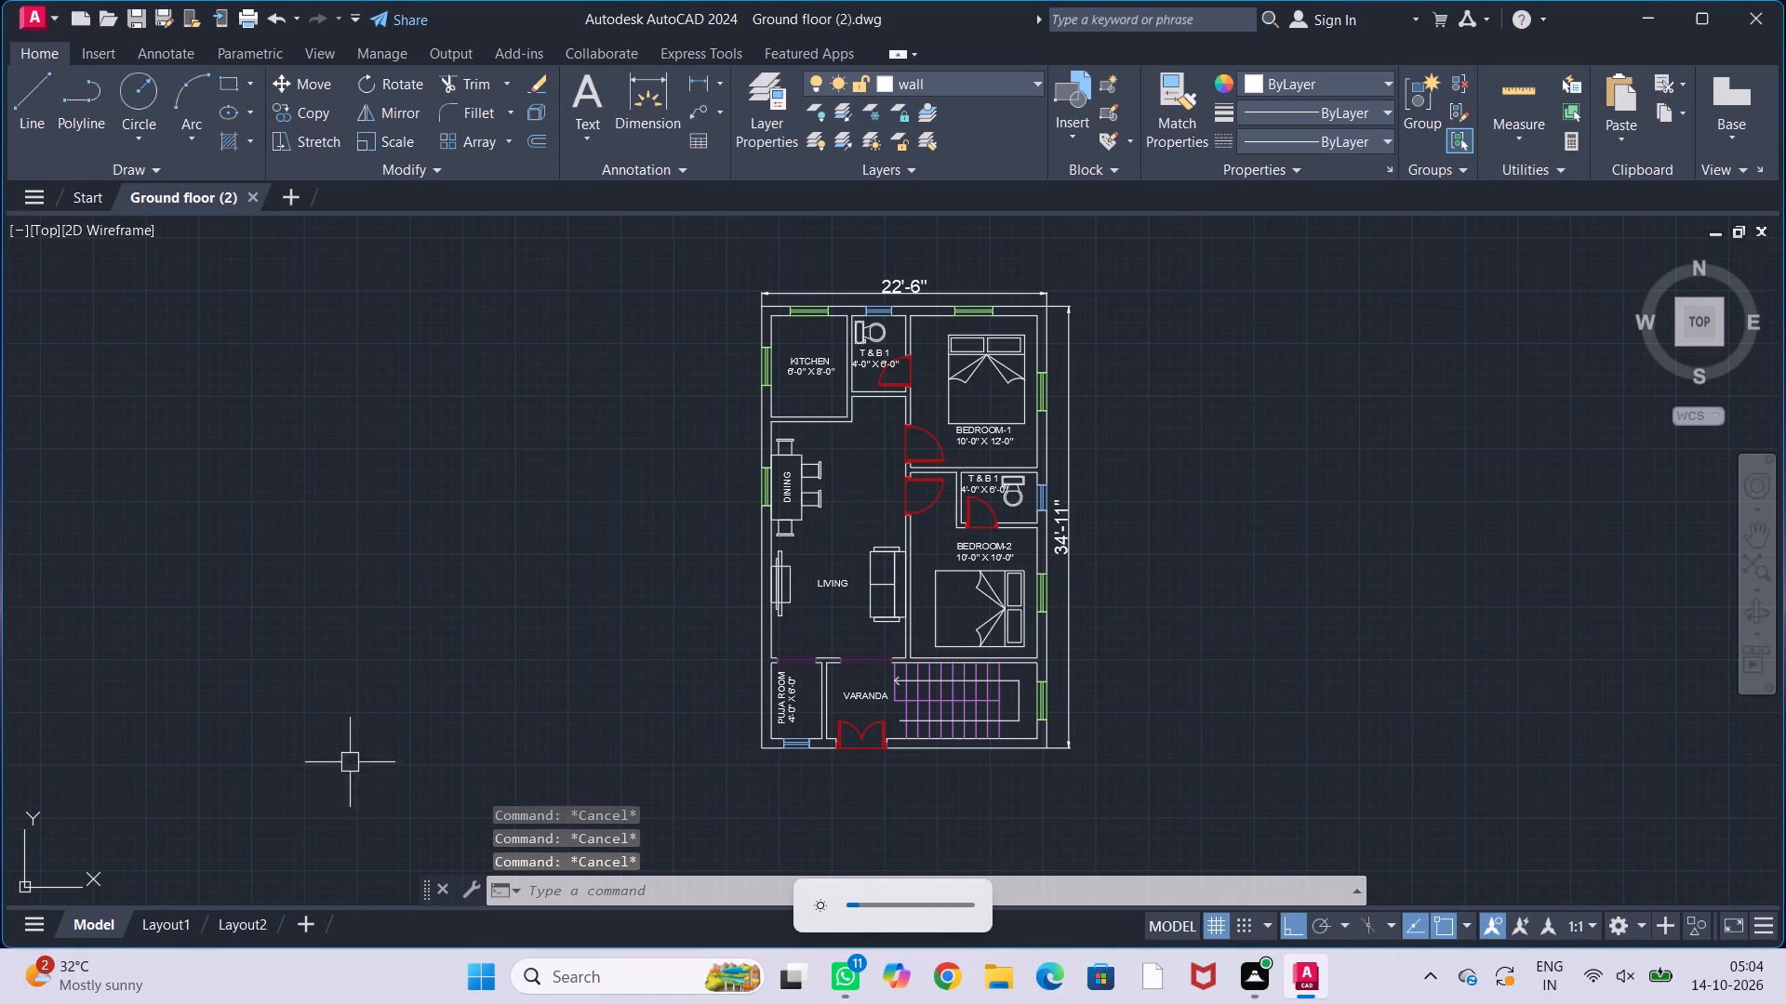
Set up a plot with the <Previous plot> page setup and a plot window enclosing the whole dimensioned plan.
{"action": "left_click", "coordinate": [30, 20]}
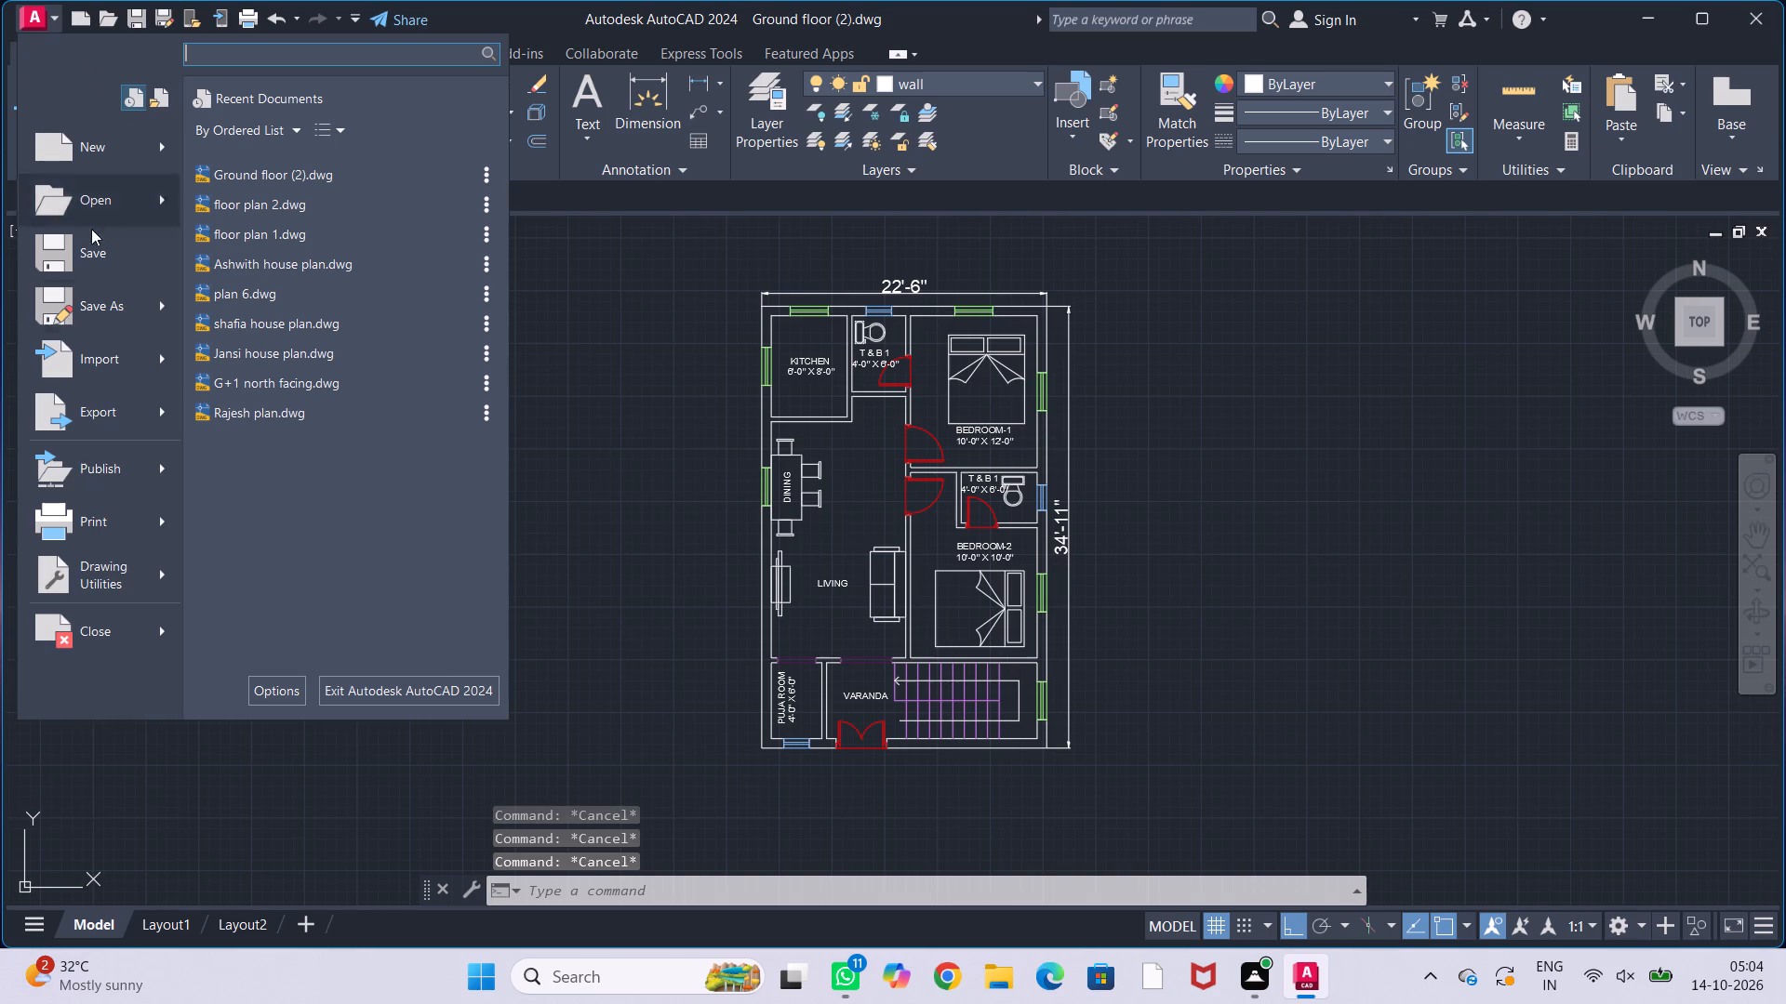
{"action": "left_click", "coordinate": [49, 524]}
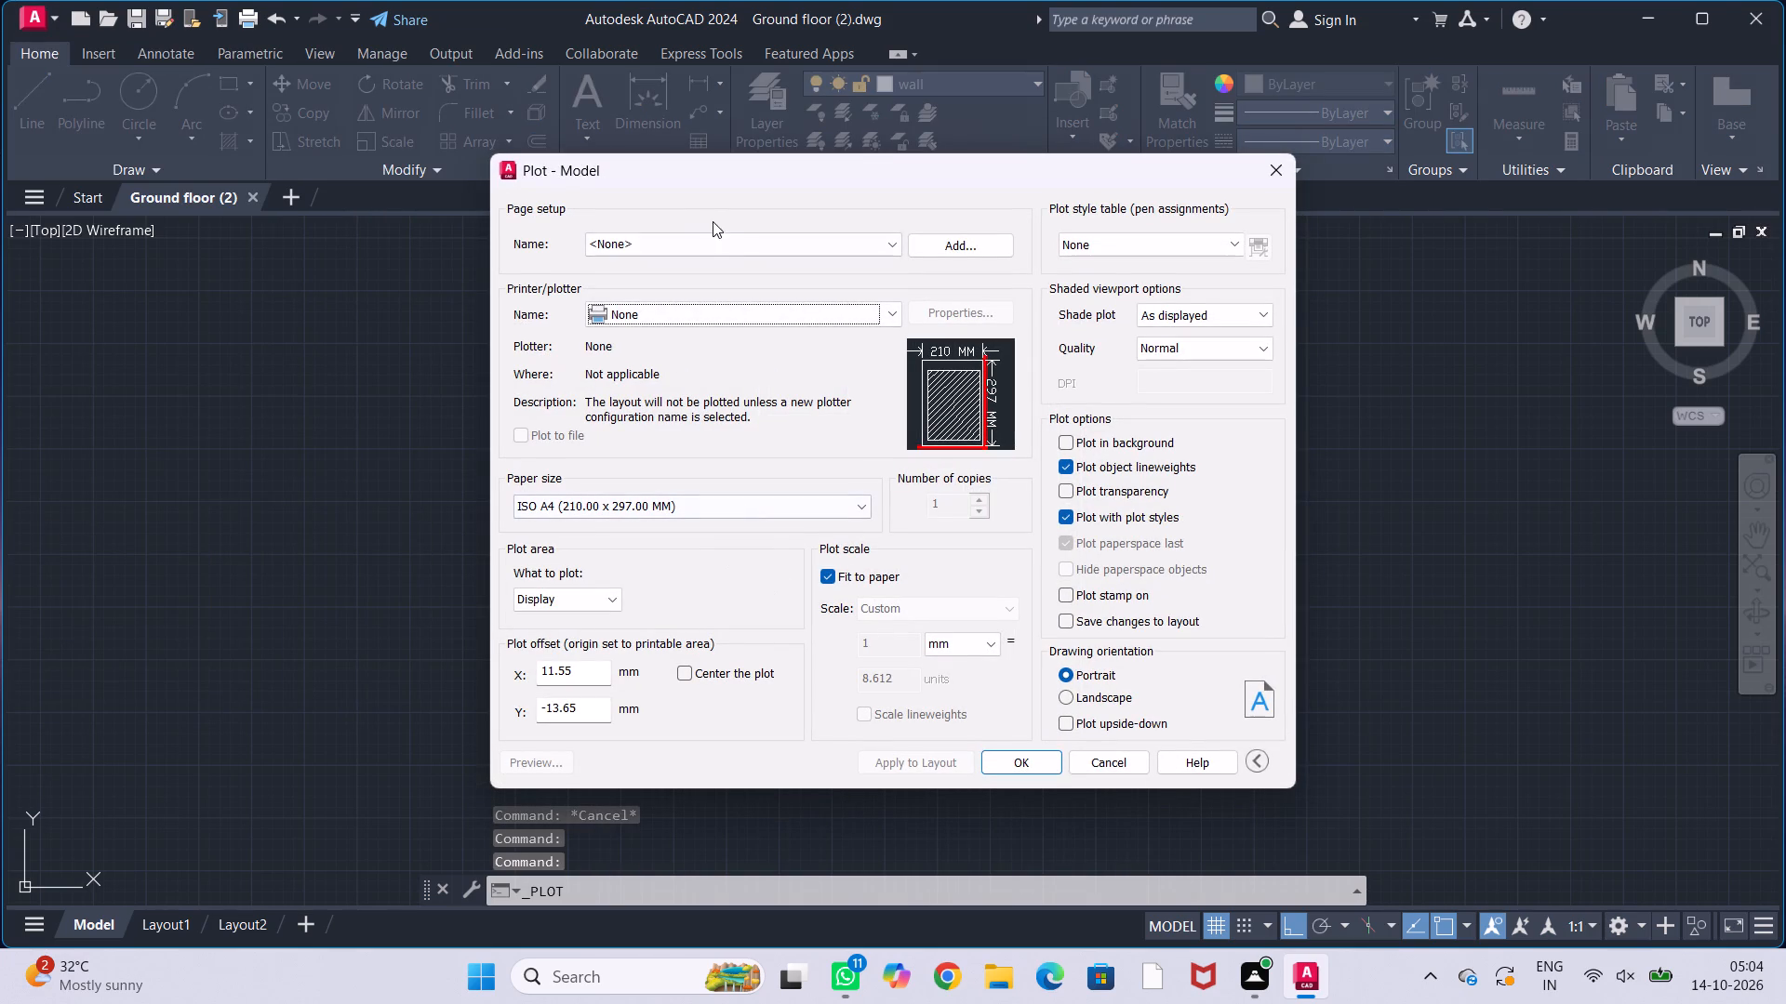
{"action": "left_click", "coordinate": [732, 246]}
{"action": "left_click", "coordinate": [739, 276]}
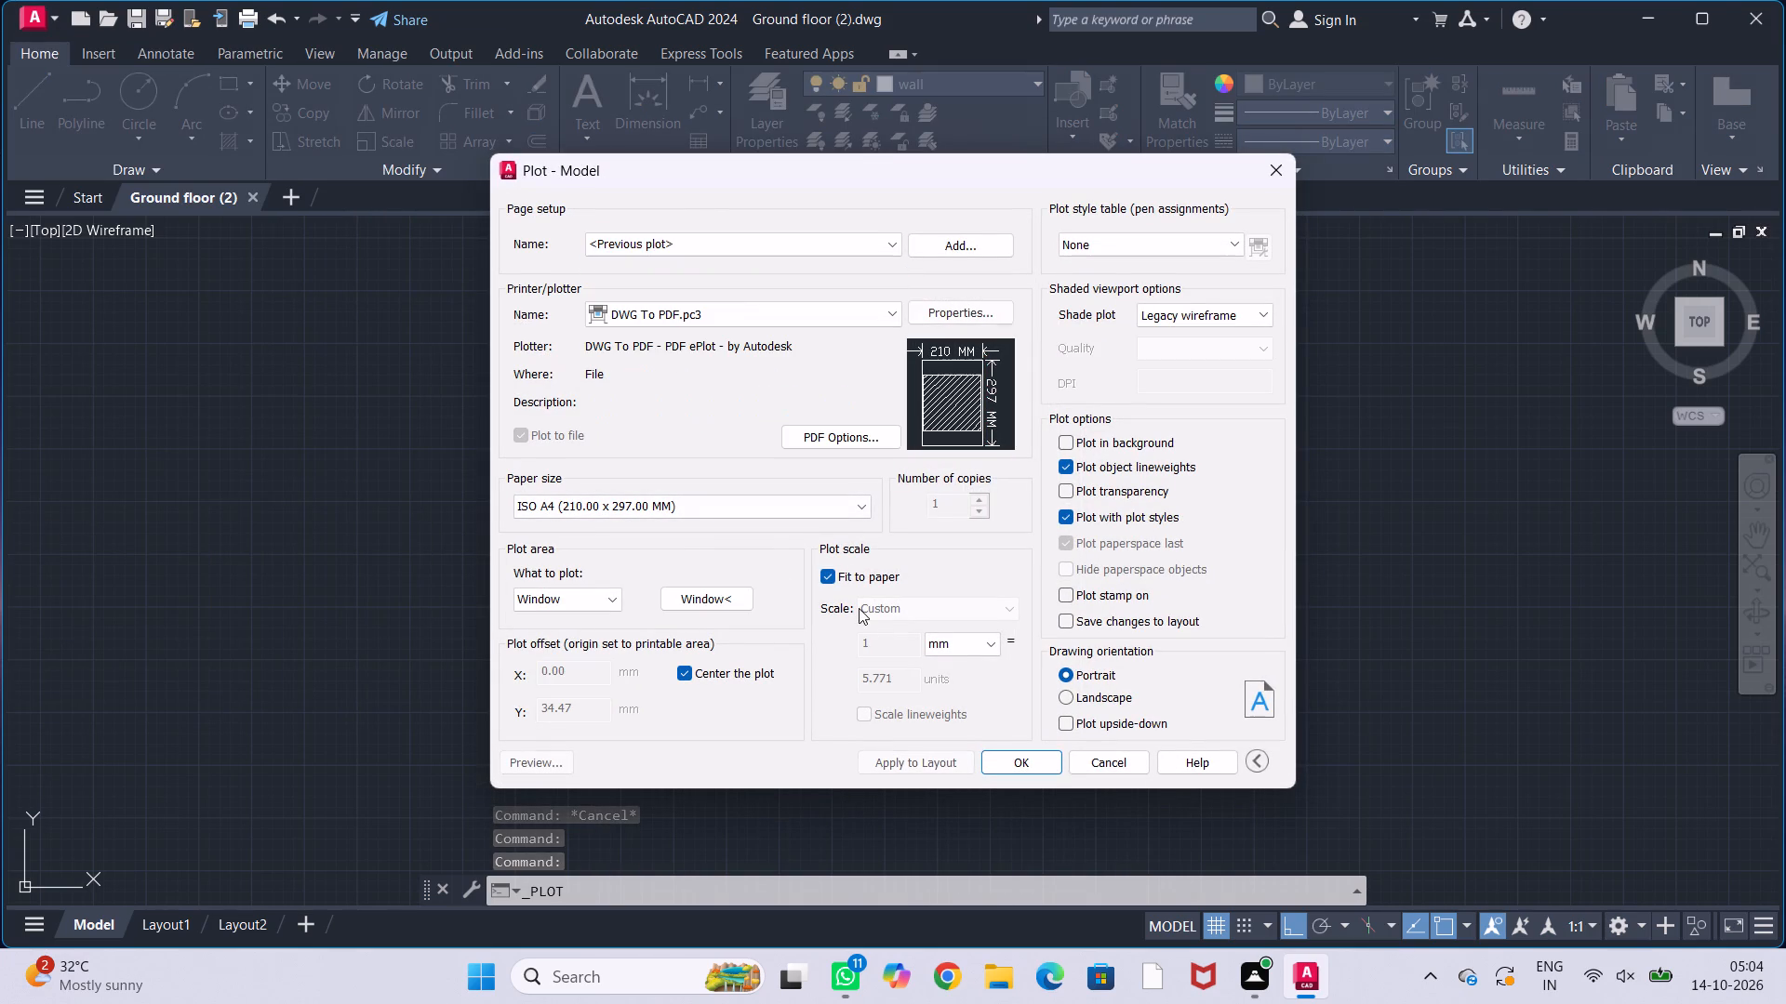
{"action": "left_click", "coordinate": [700, 598]}
{"action": "scroll", "coordinate": [806, 531], "scroll_direction": "down", "scroll_amount": 2}
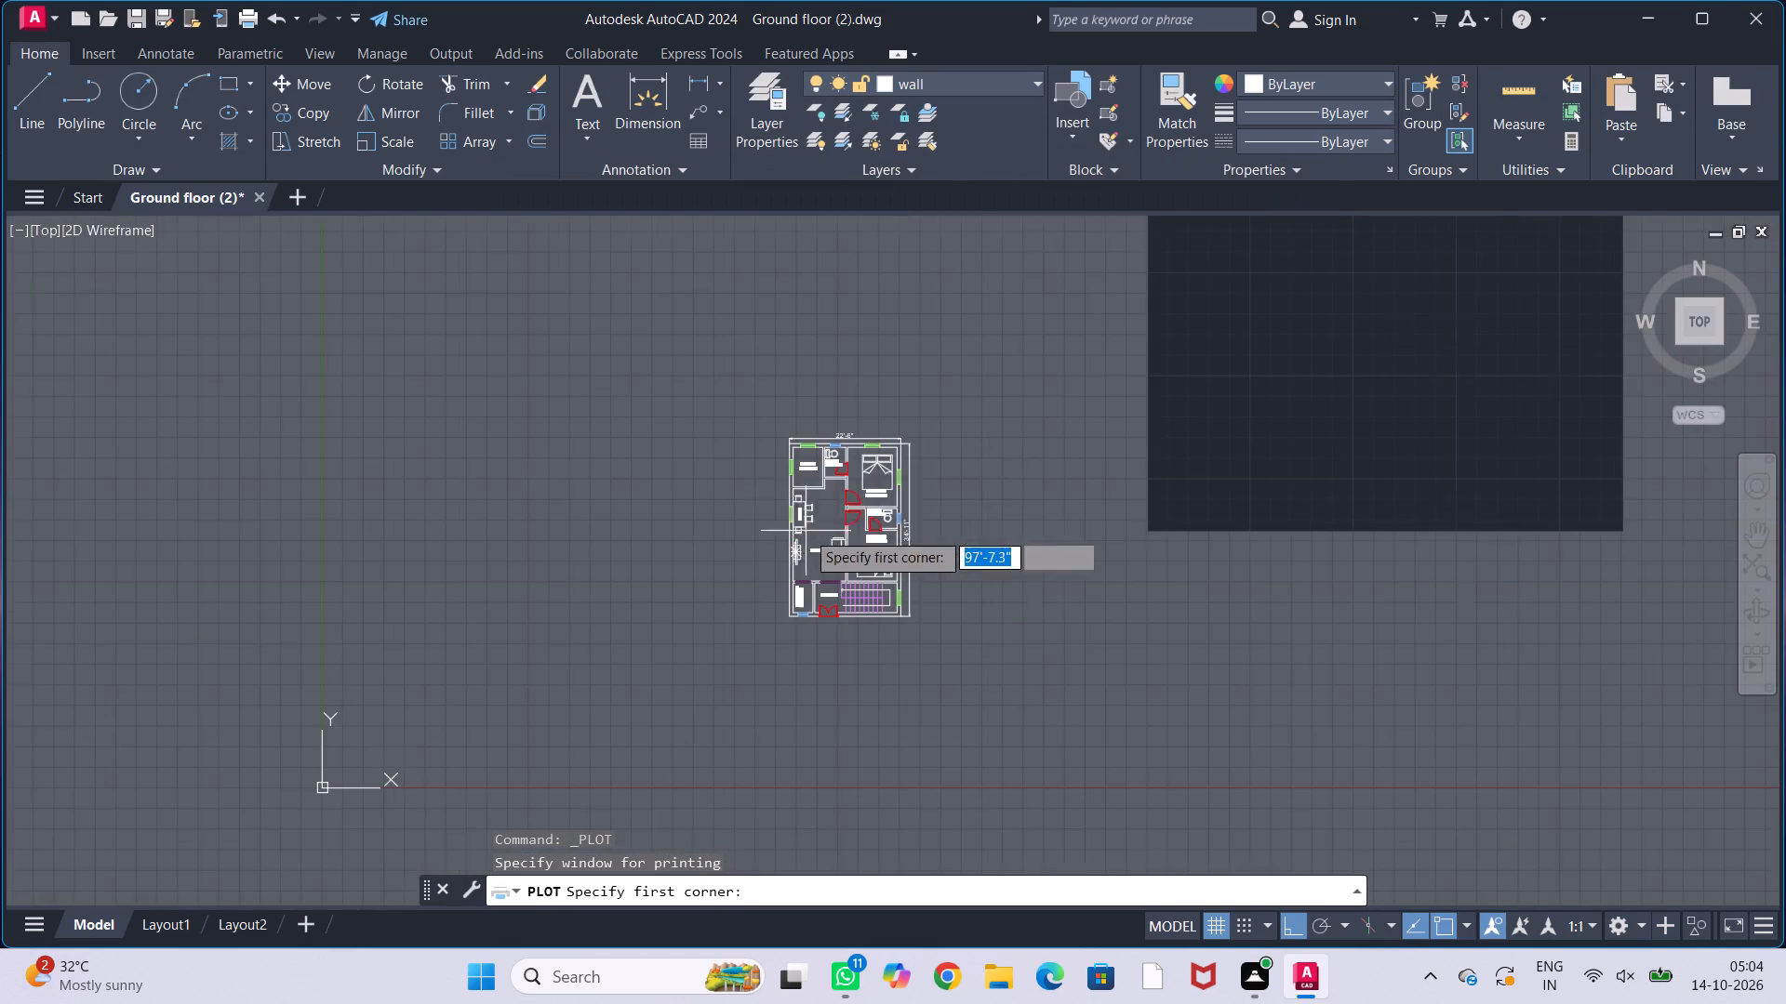
{"action": "left_click_drag", "start_coordinate": [720, 401], "coordinate": [816, 410]}
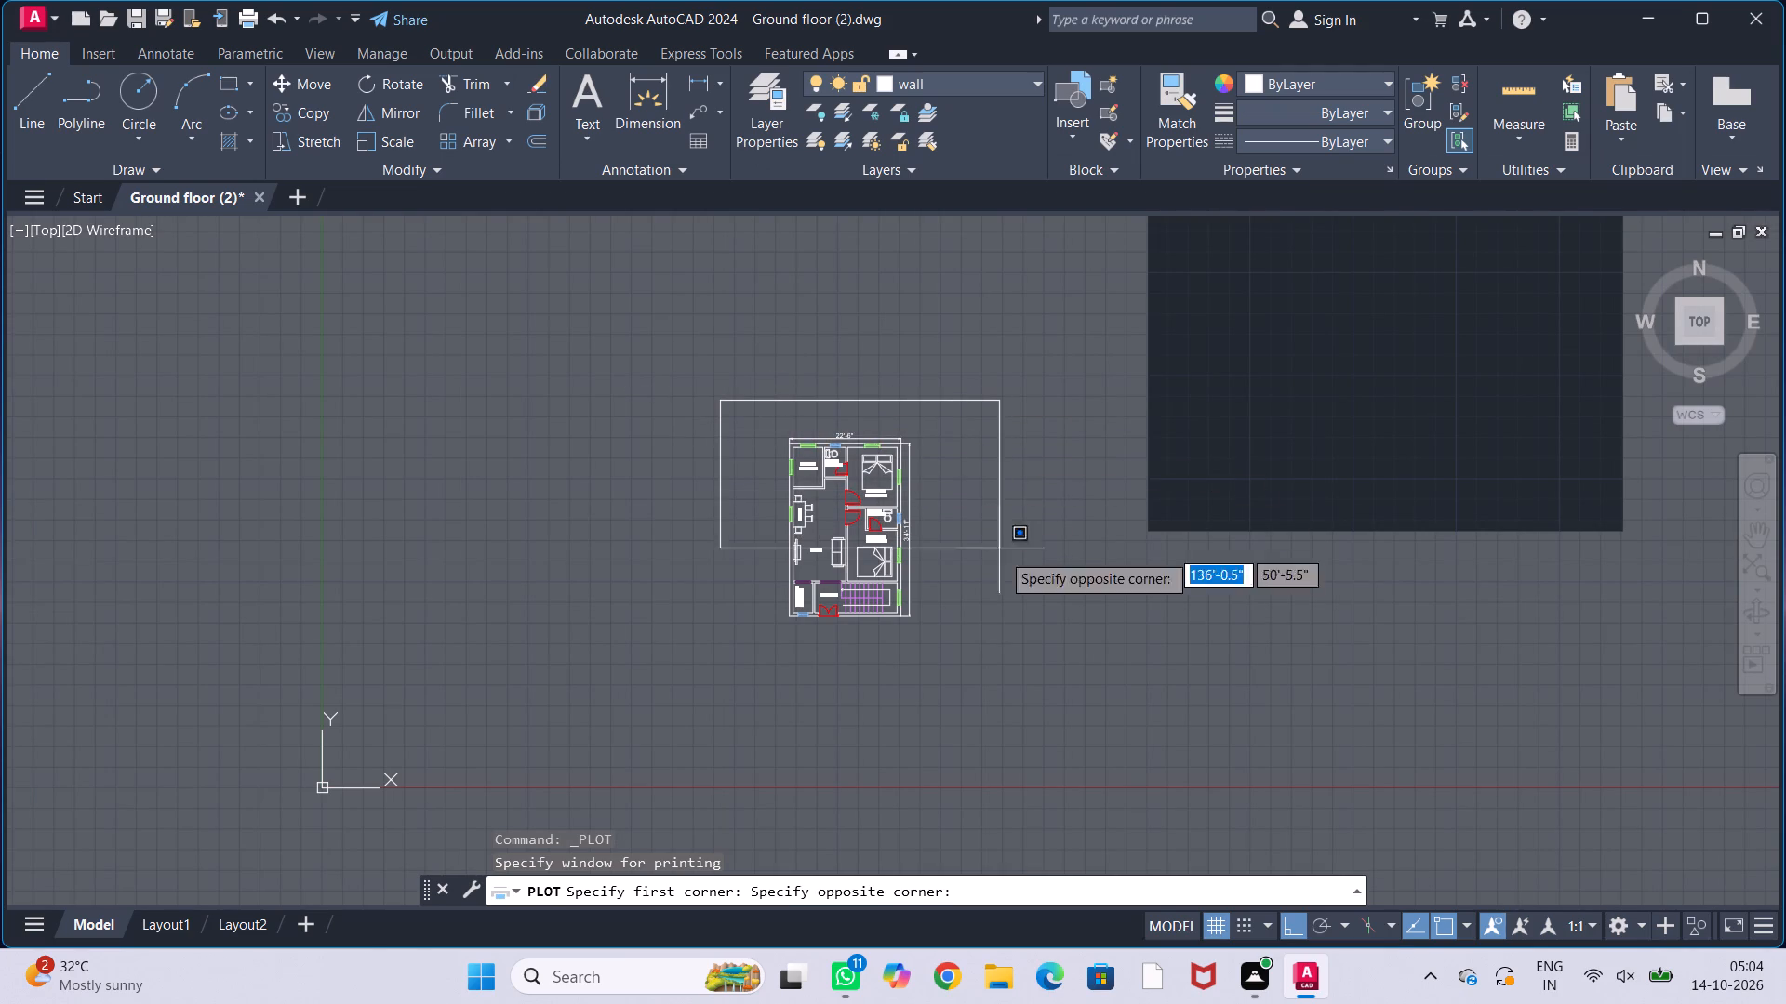
{"action": "left_click", "coordinate": [991, 673]}
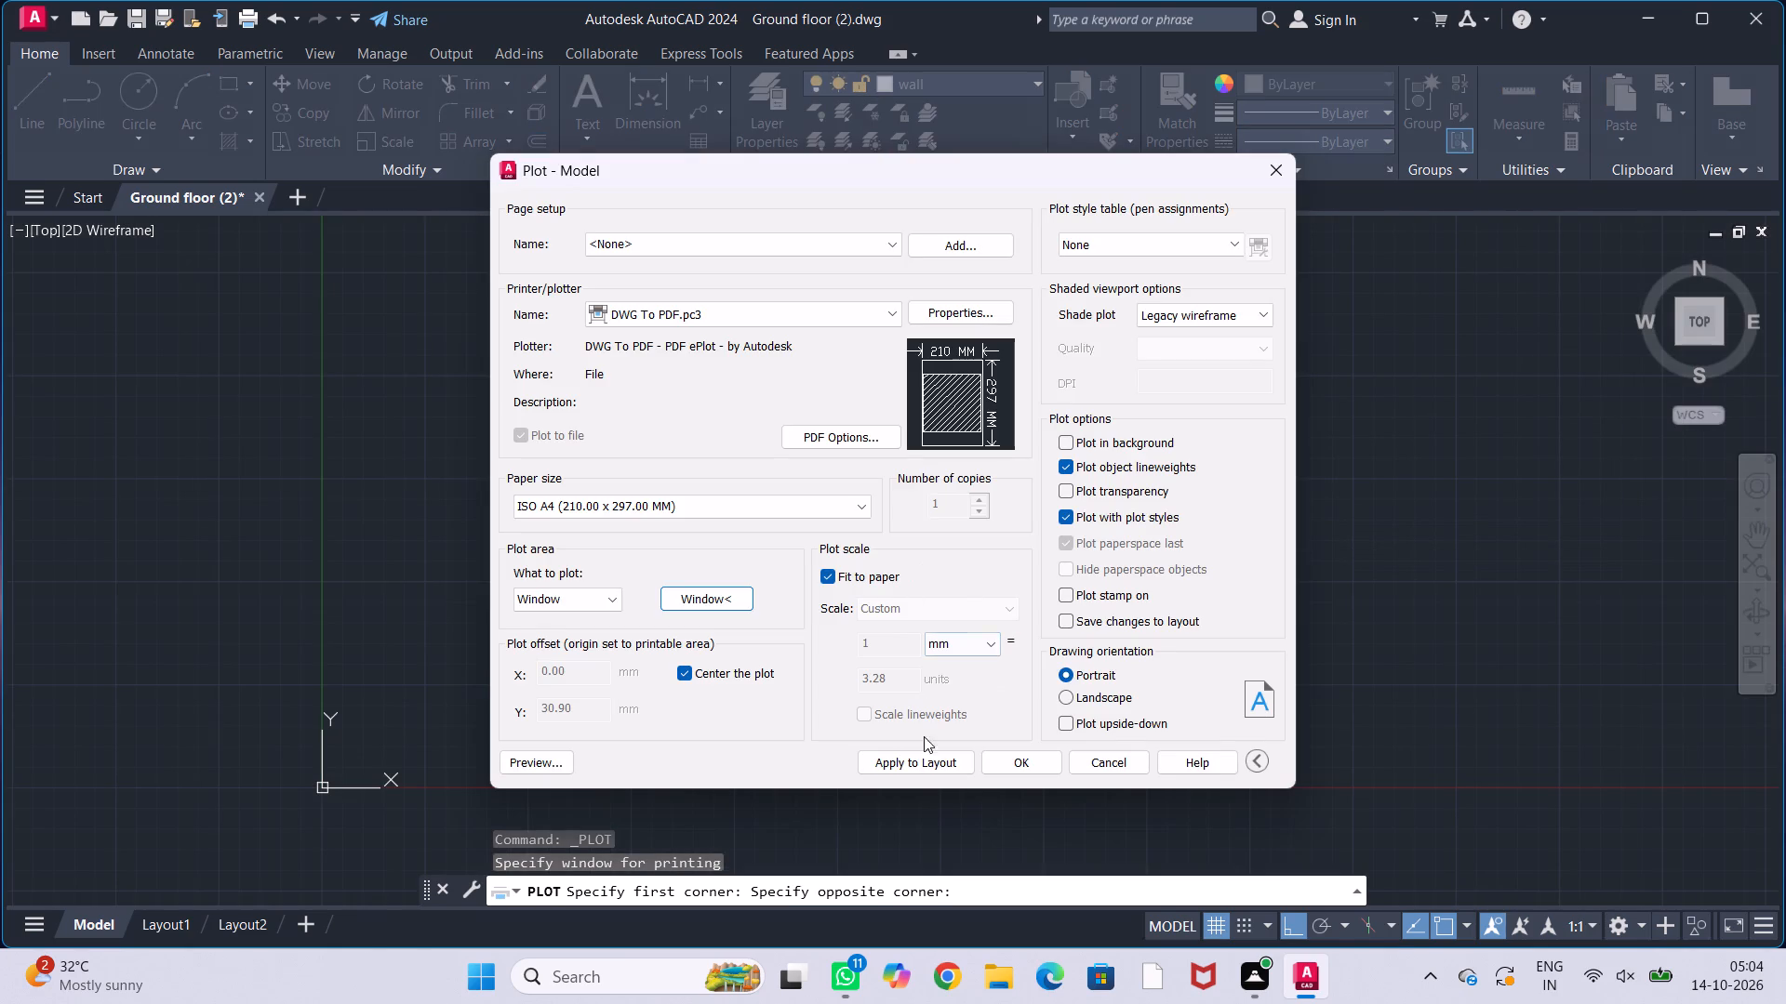
Apply the plot settings to the layout and plot the plan to Ground floor (2)-Model.pdf in the Documents folder.
{"action": "left_click", "coordinate": [925, 767]}
{"action": "left_click", "coordinate": [1017, 760]}
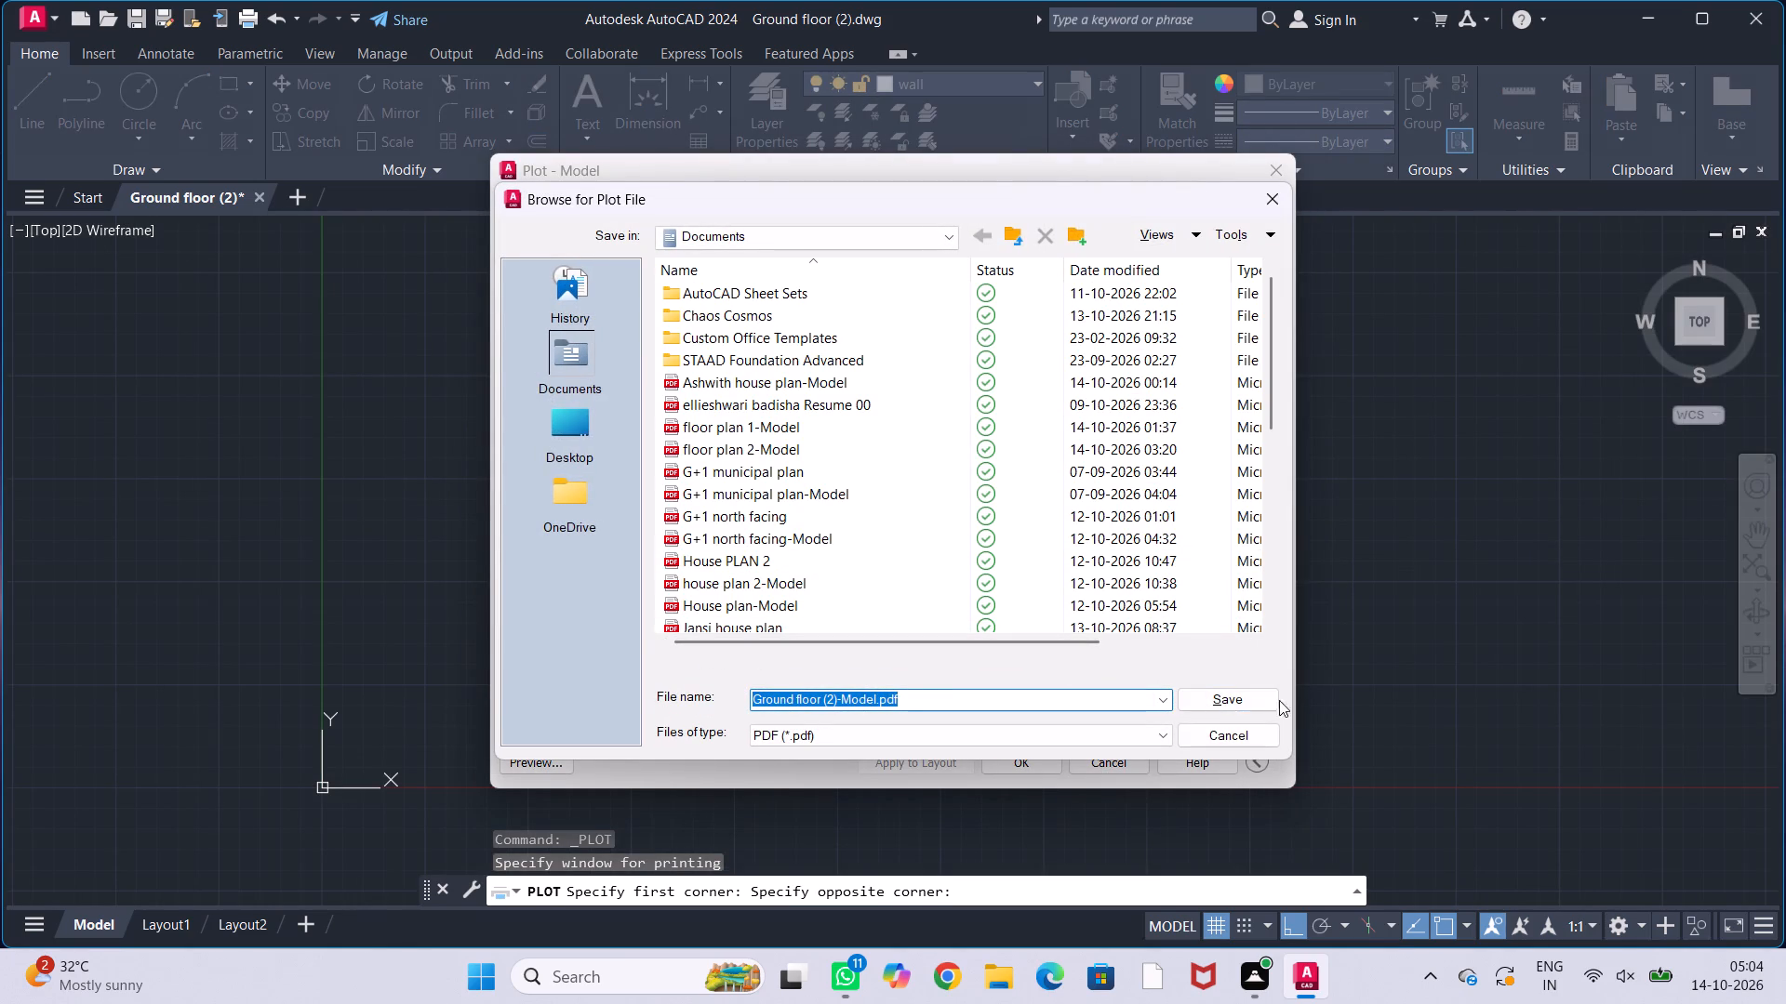
{"action": "left_click", "coordinate": [1245, 696]}
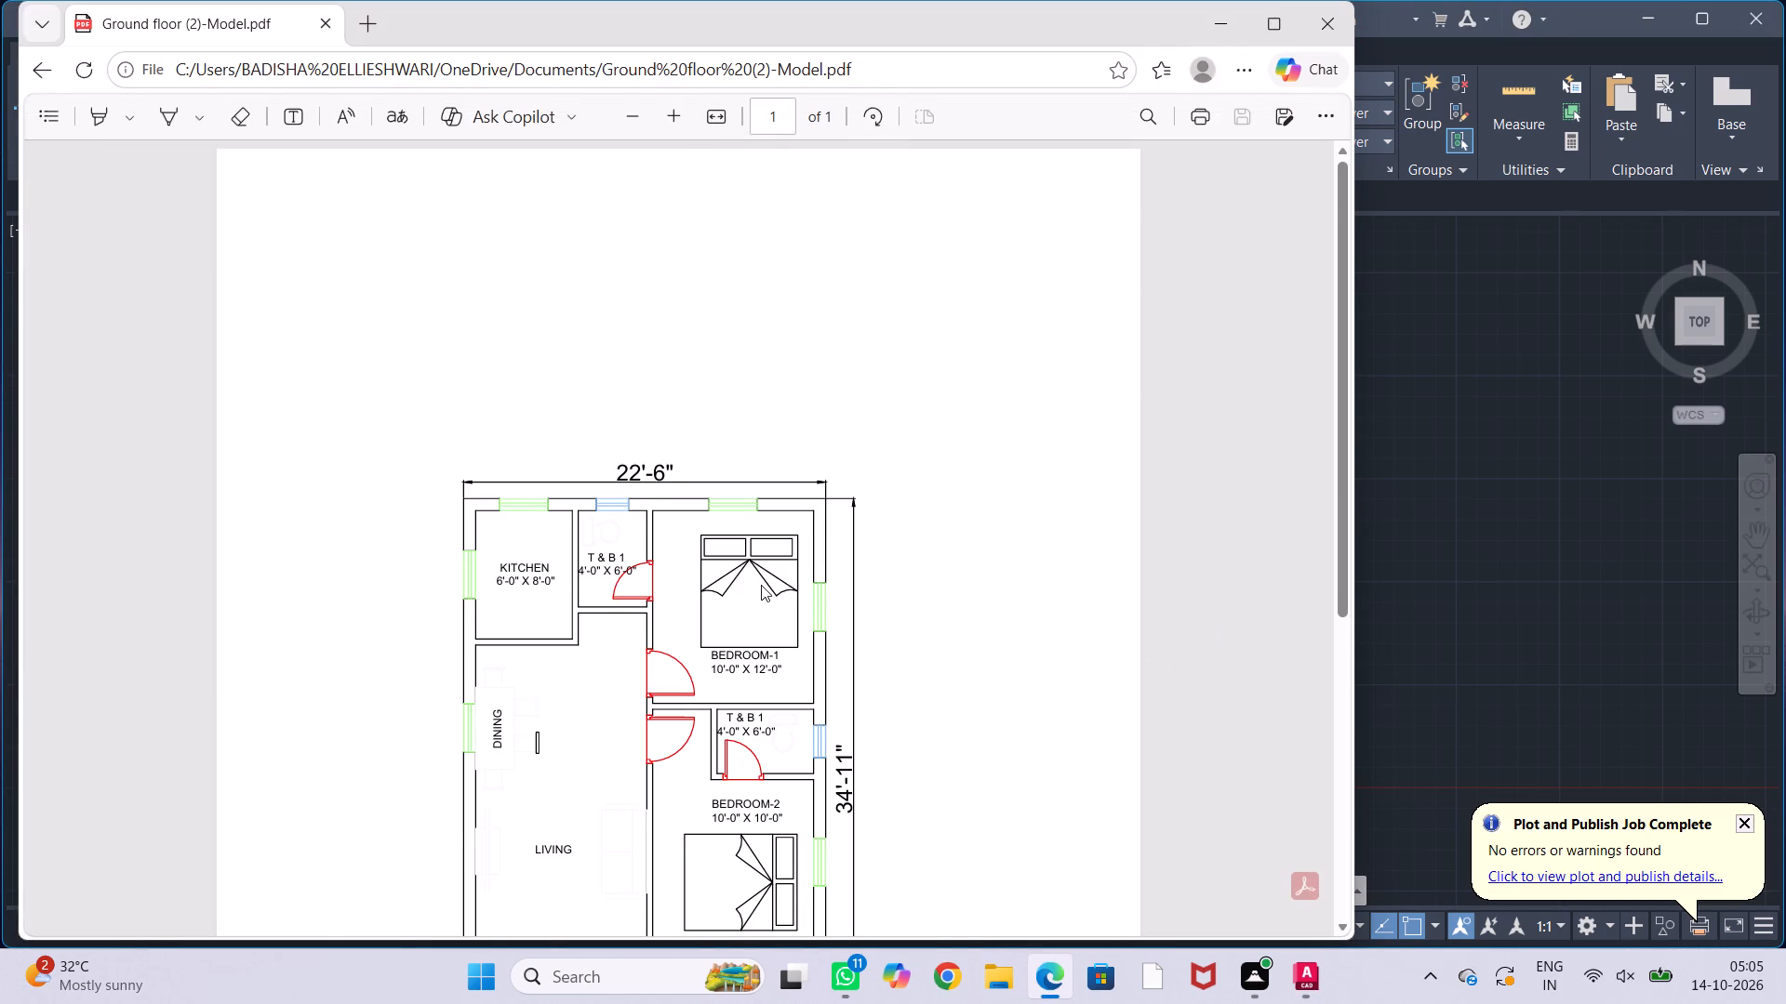
Examine the whole plotted plan in the PDF, including its dimensions, and close the PDF and the plot notification.
{"action": "scroll", "coordinate": [761, 585], "scroll_direction": "down", "scroll_amount": 3}
{"action": "scroll", "coordinate": [760, 596], "scroll_direction": "up", "scroll_amount": 1}
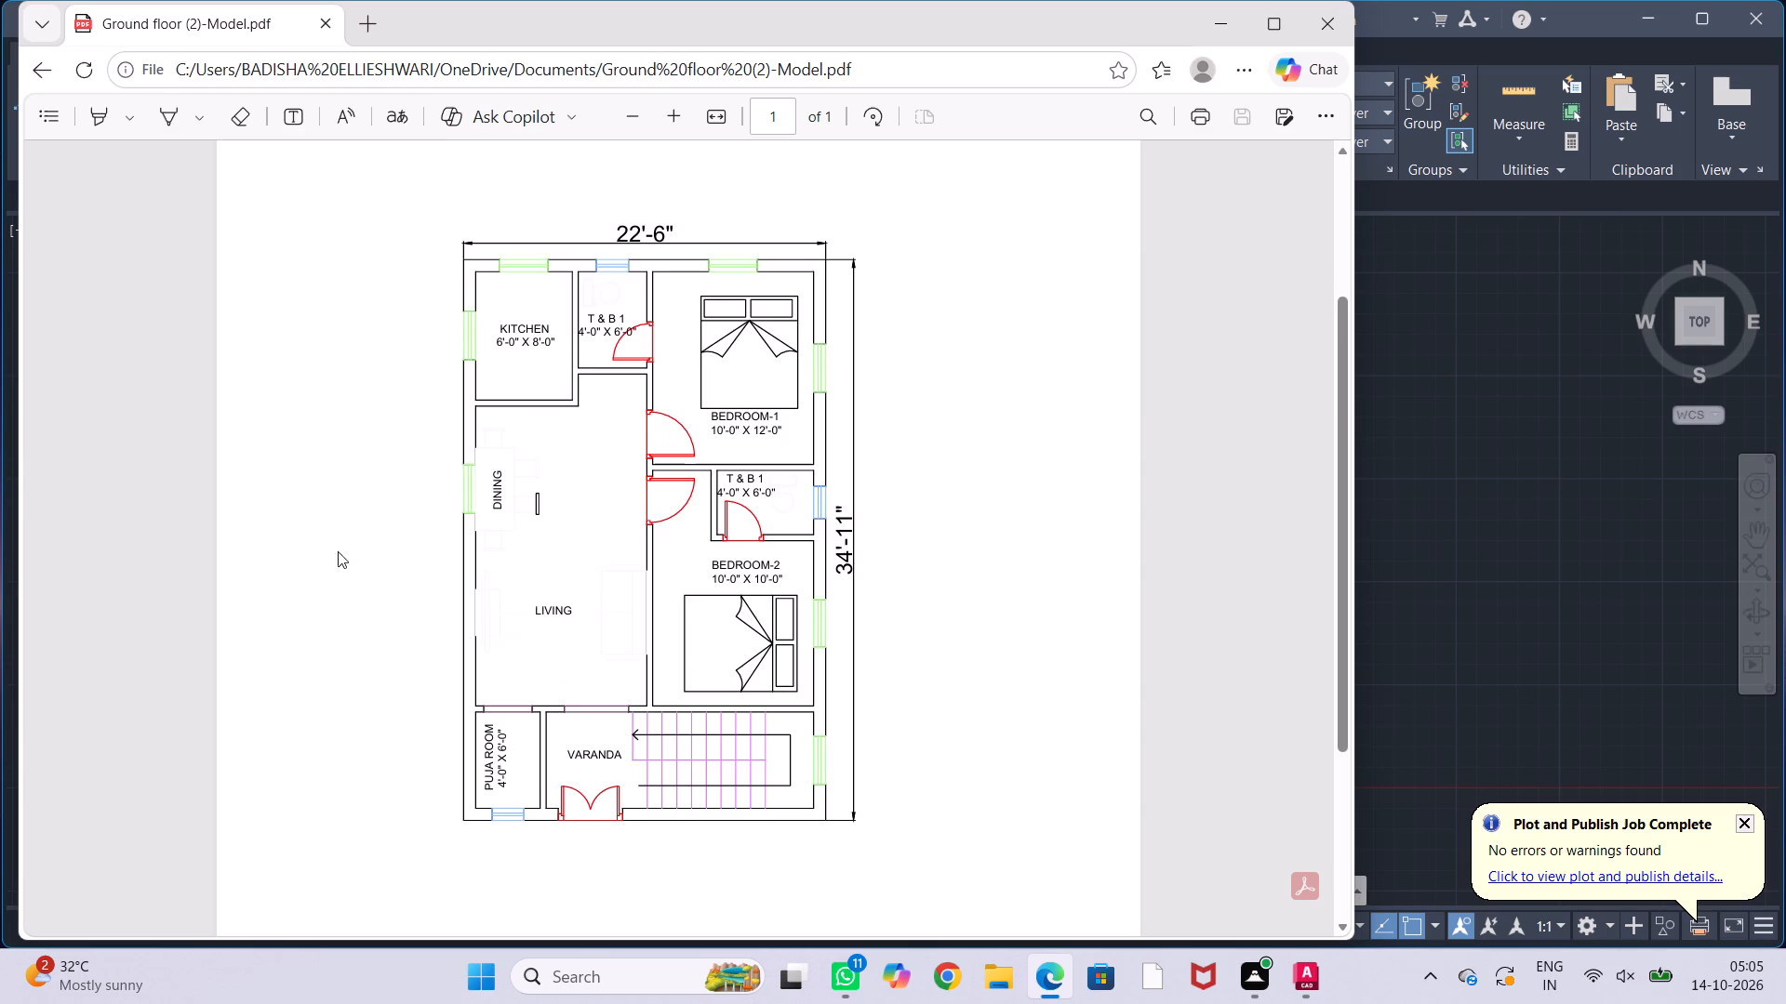
{"action": "scroll", "coordinate": [499, 483], "scroll_direction": "up", "scroll_amount": 2}
{"action": "scroll", "coordinate": [526, 513], "scroll_direction": "down", "scroll_amount": 2}
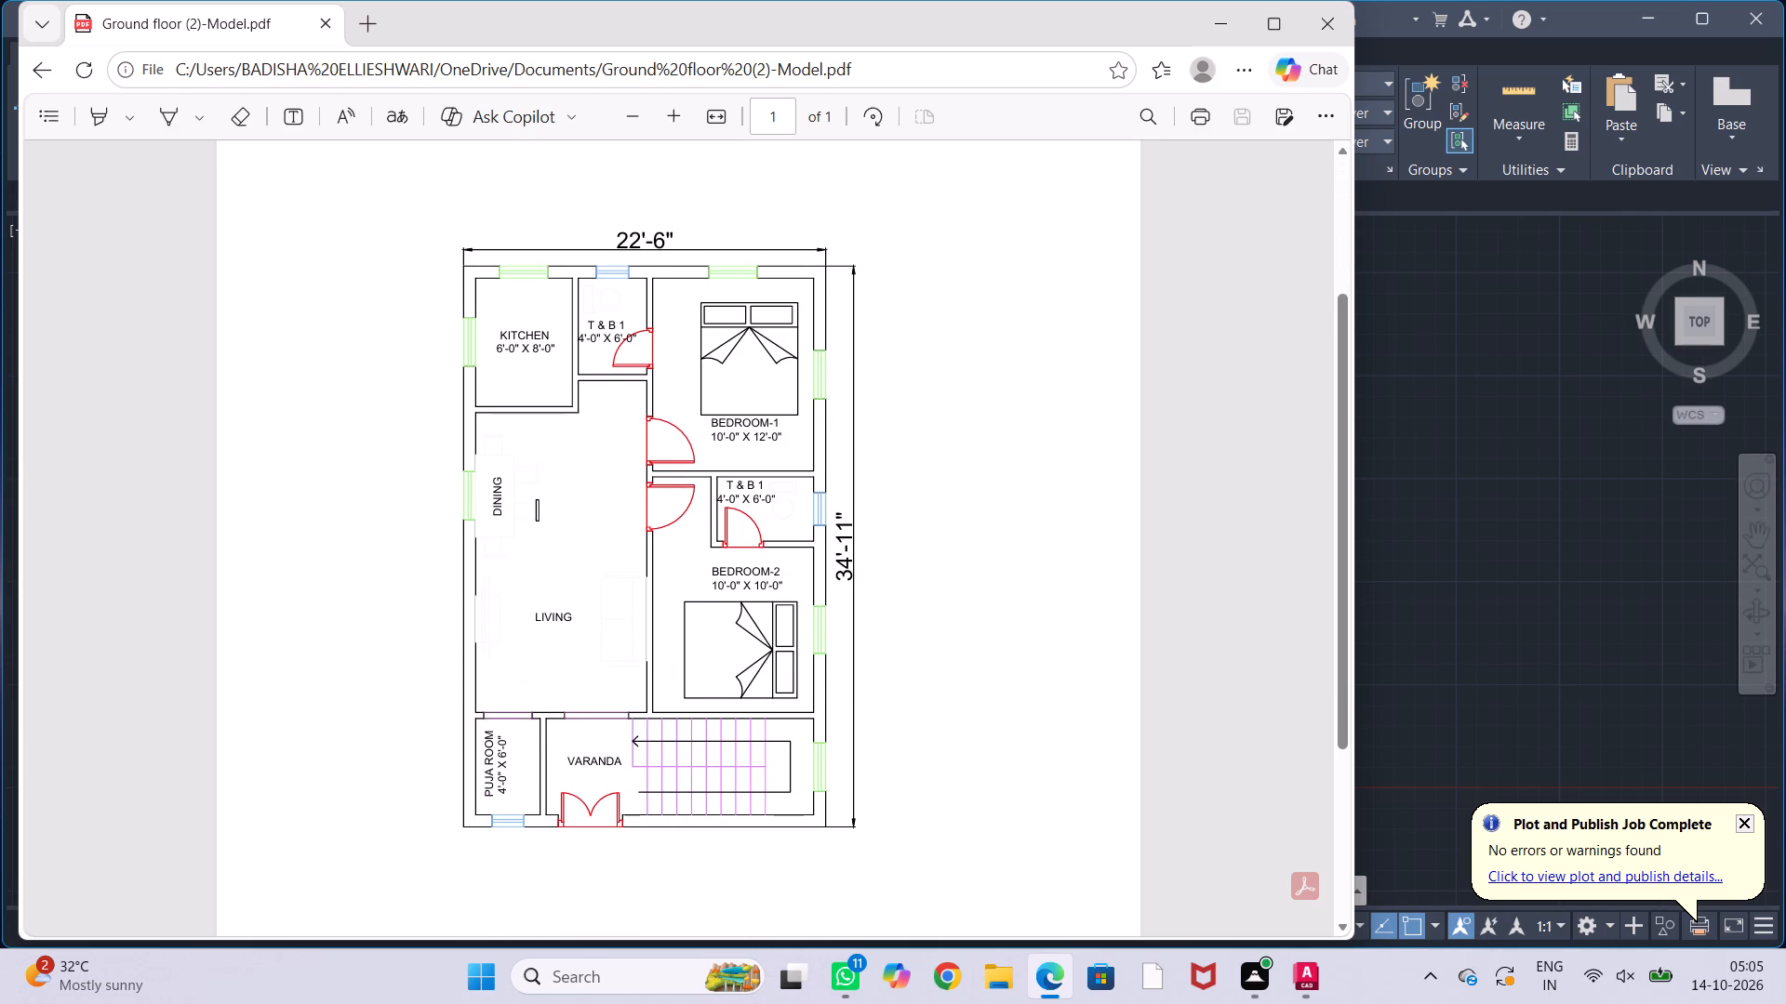
{"action": "left_click", "coordinate": [1329, 35]}
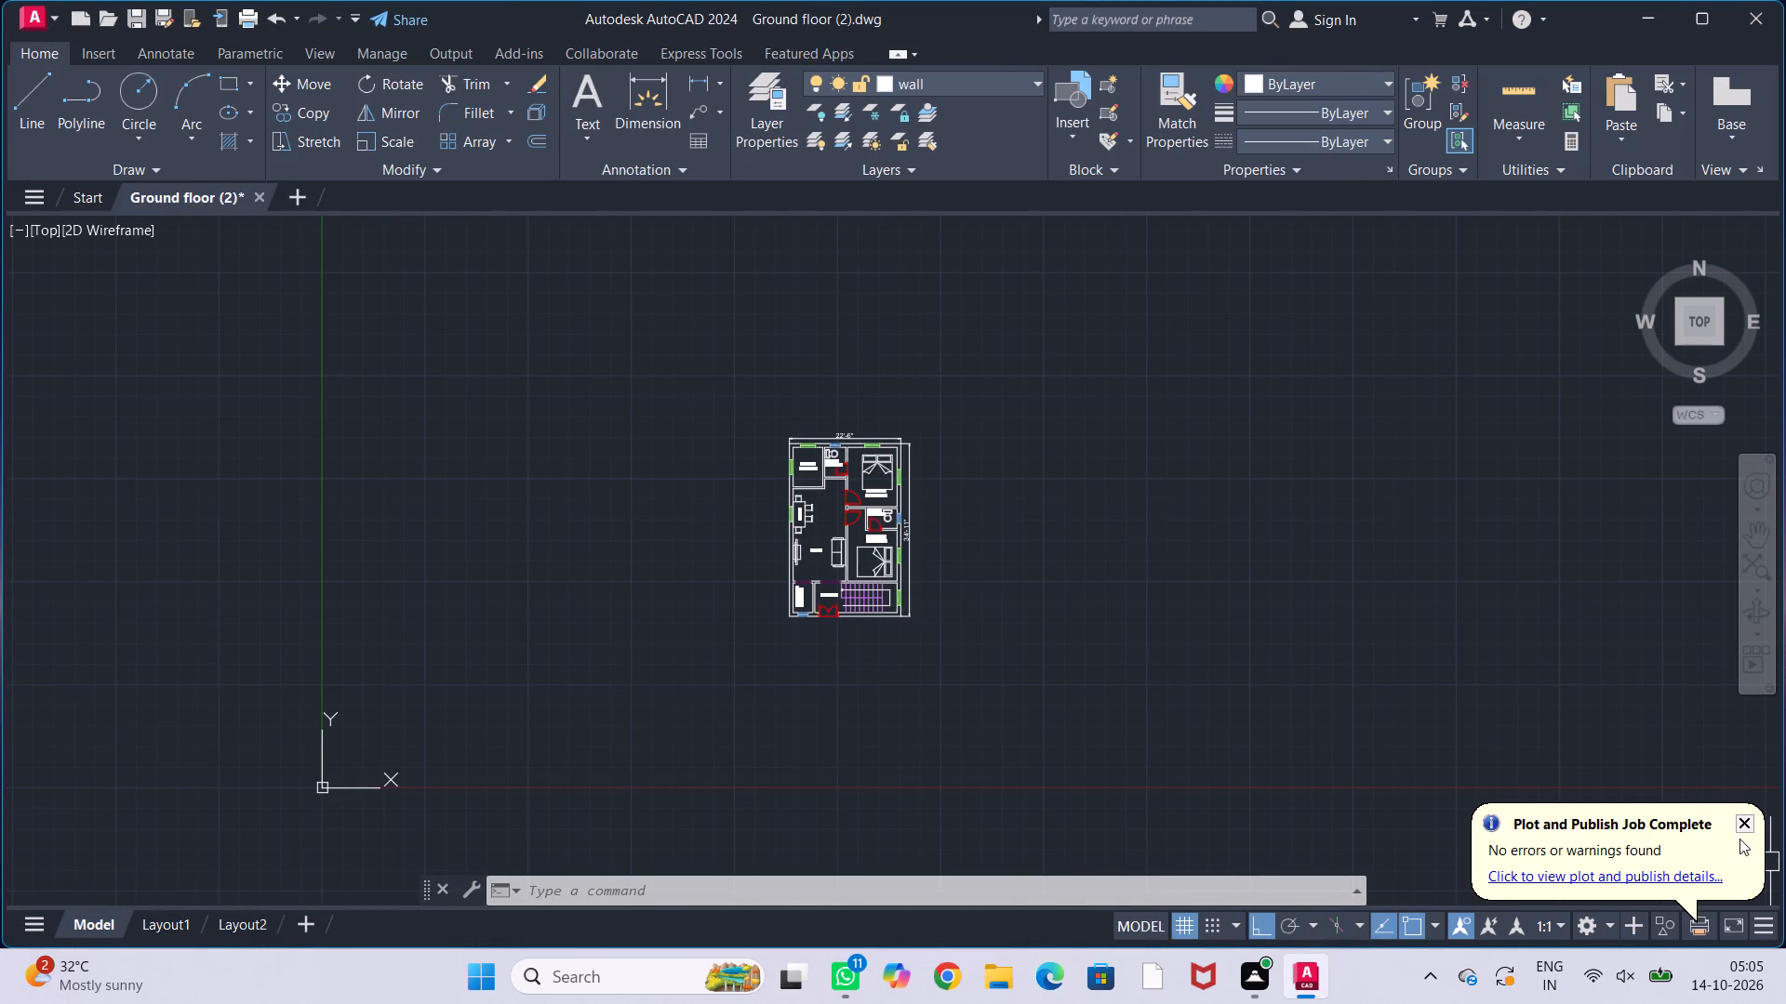
{"action": "left_click", "coordinate": [1747, 823]}
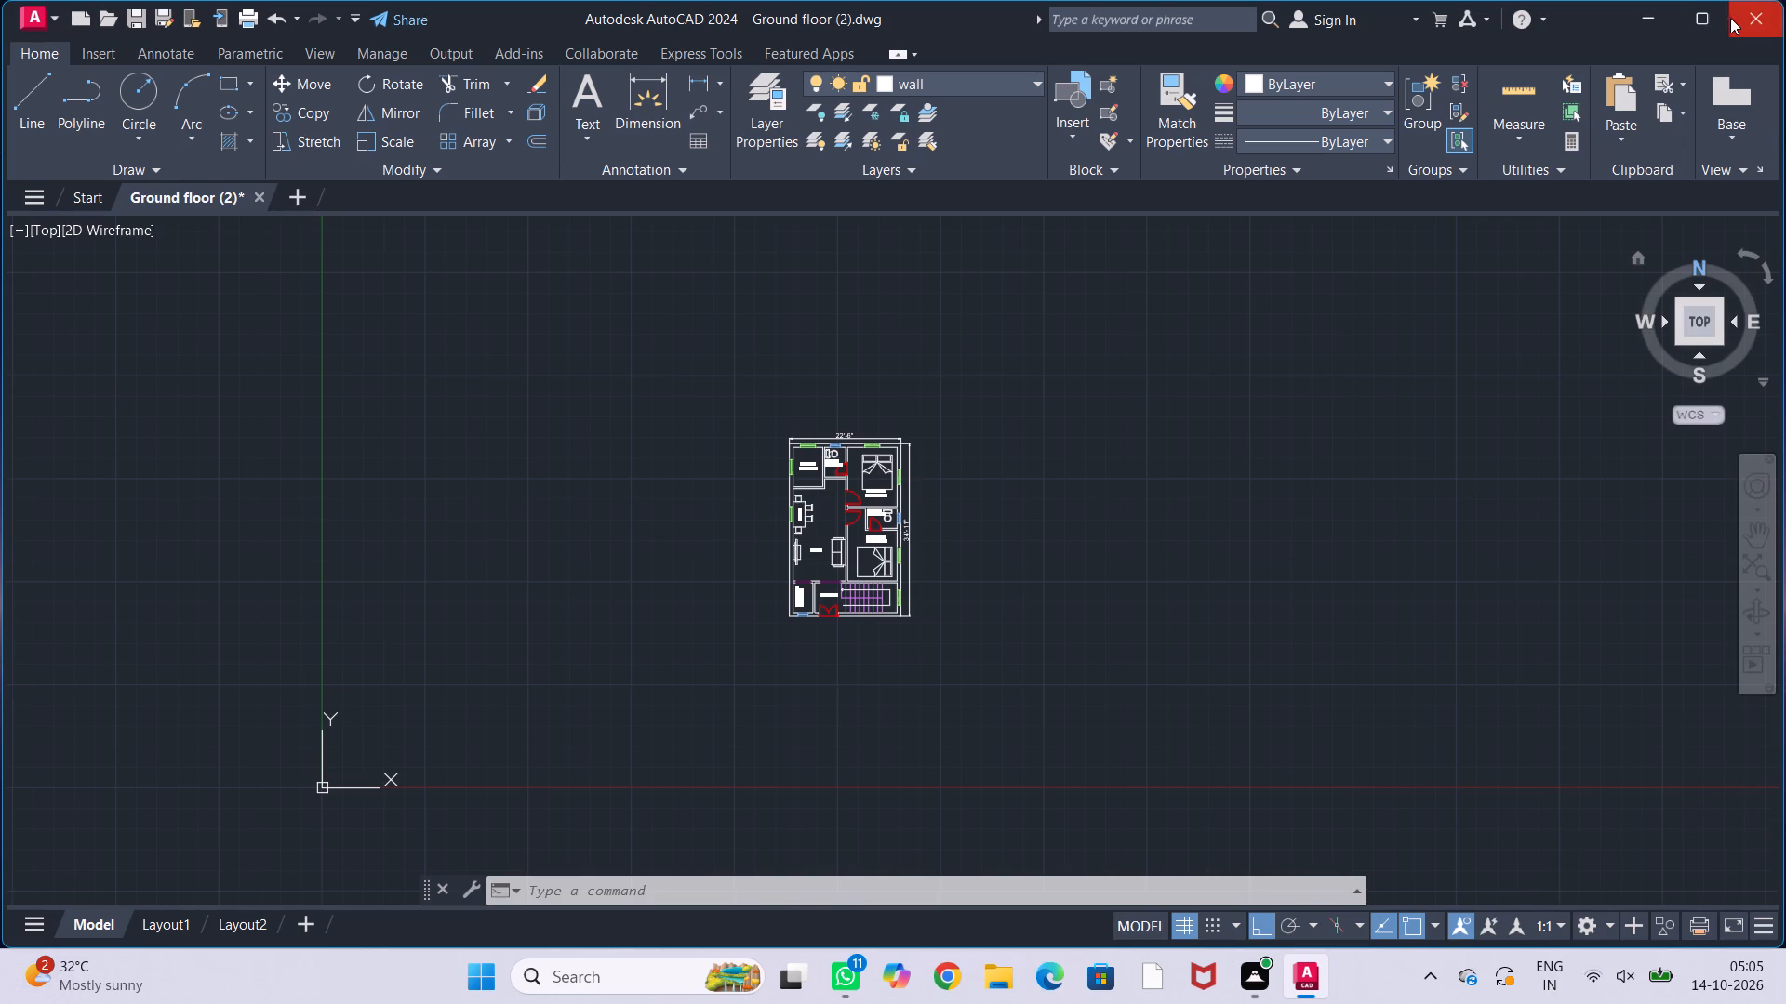
Quit the CAD program without saving the changes to the Ground floor (2) drawing.
{"action": "left_click", "coordinate": [1740, 20]}
{"action": "left_click", "coordinate": [966, 530]}
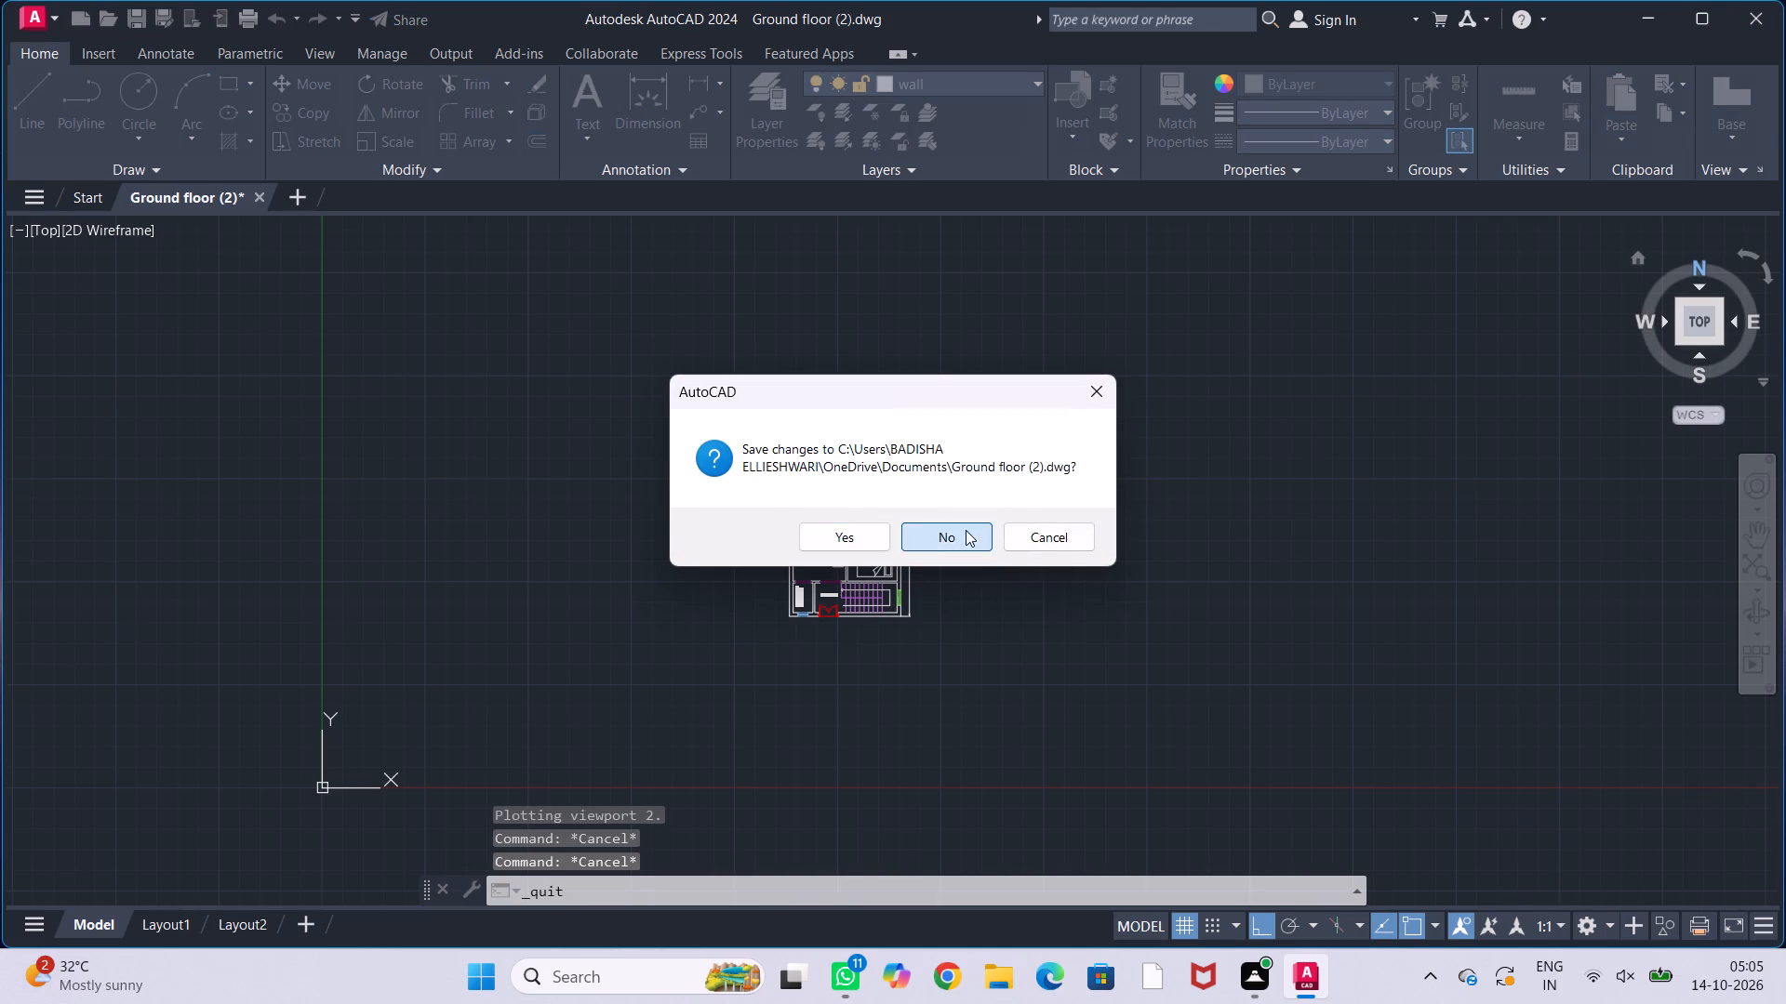